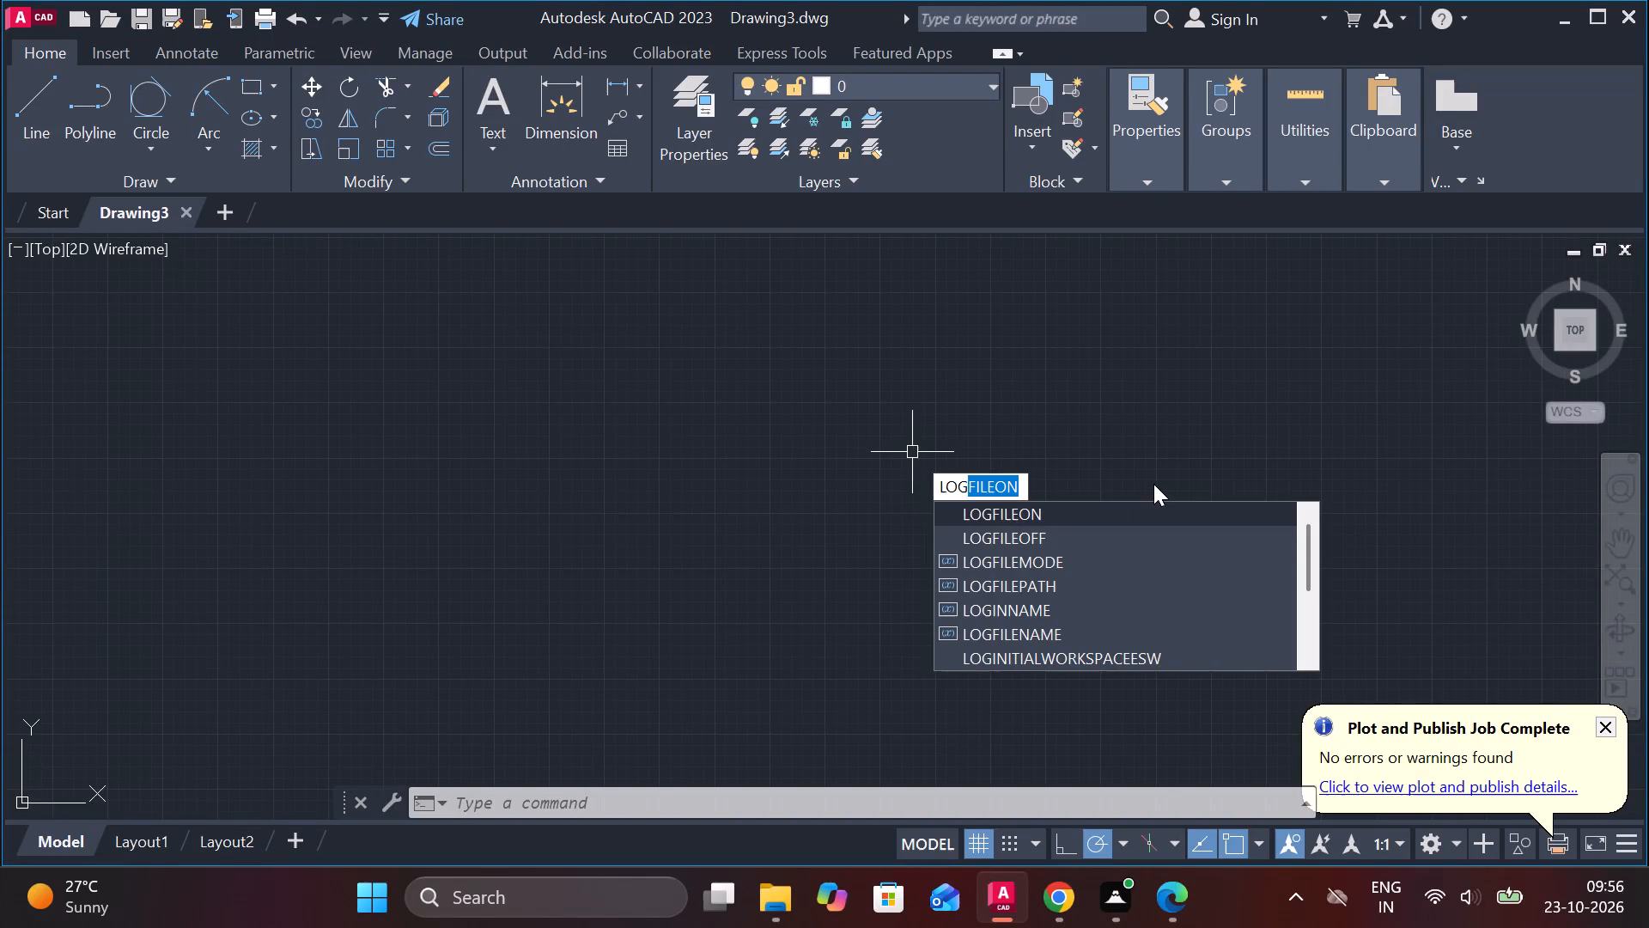
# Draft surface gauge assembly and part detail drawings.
# Turn on command log file recording with LOGFILEON.
pyautogui.click(1040, 509)
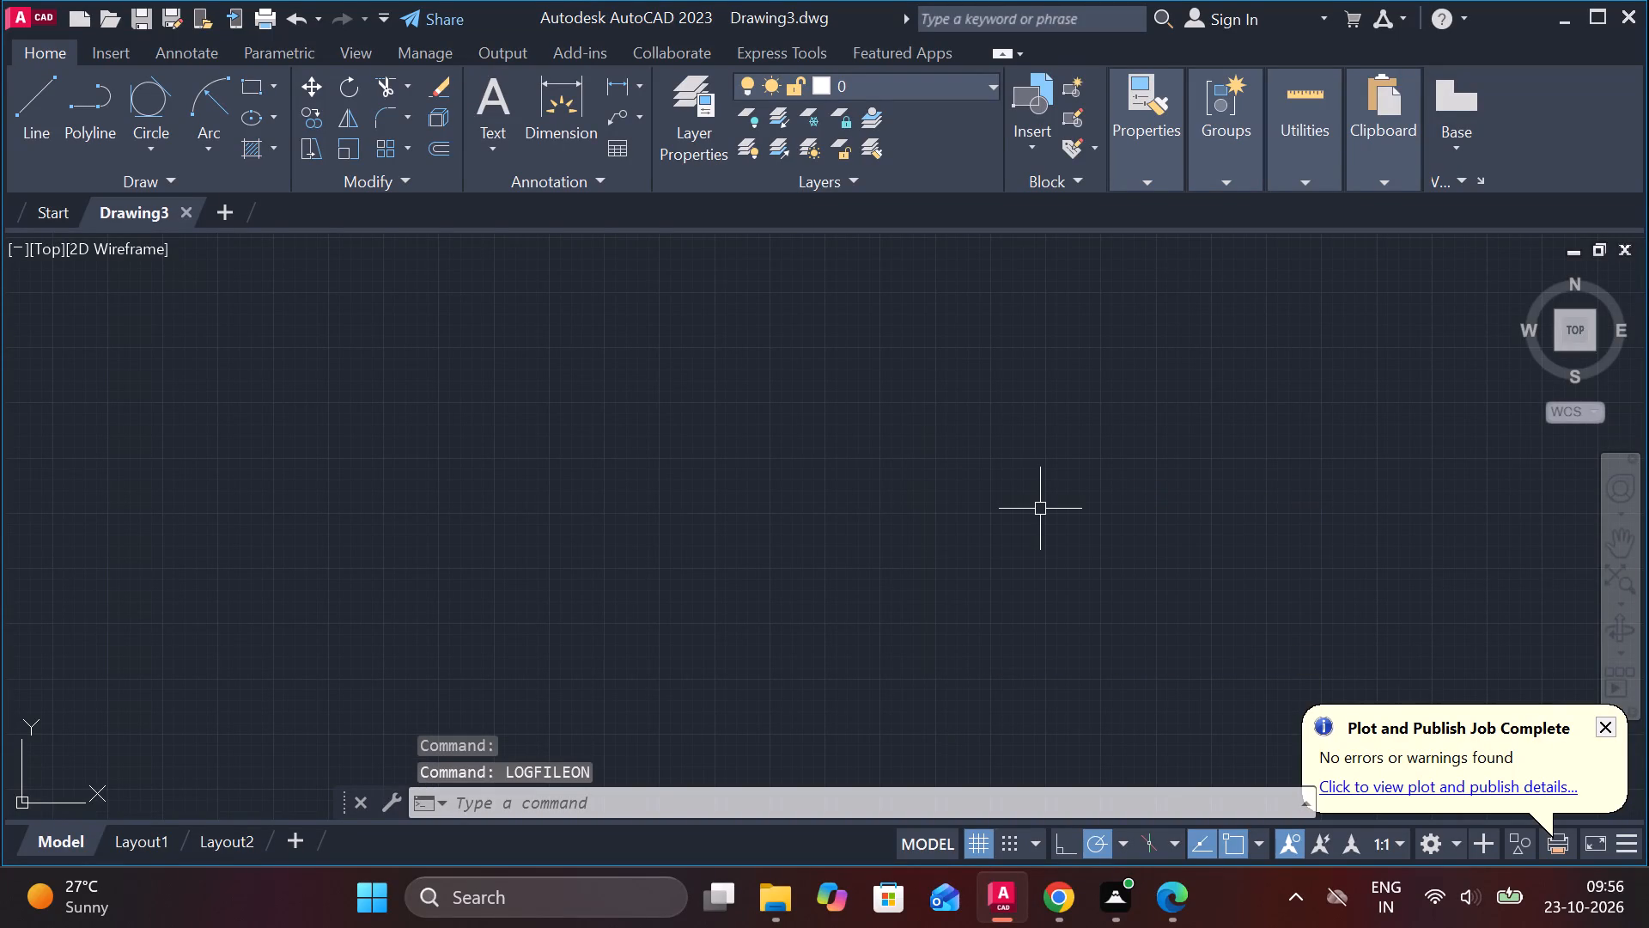
# Set the model space limits with lower-left corner 0,0 and upper-right corner 297,210.
pyautogui.write('LIMIT')
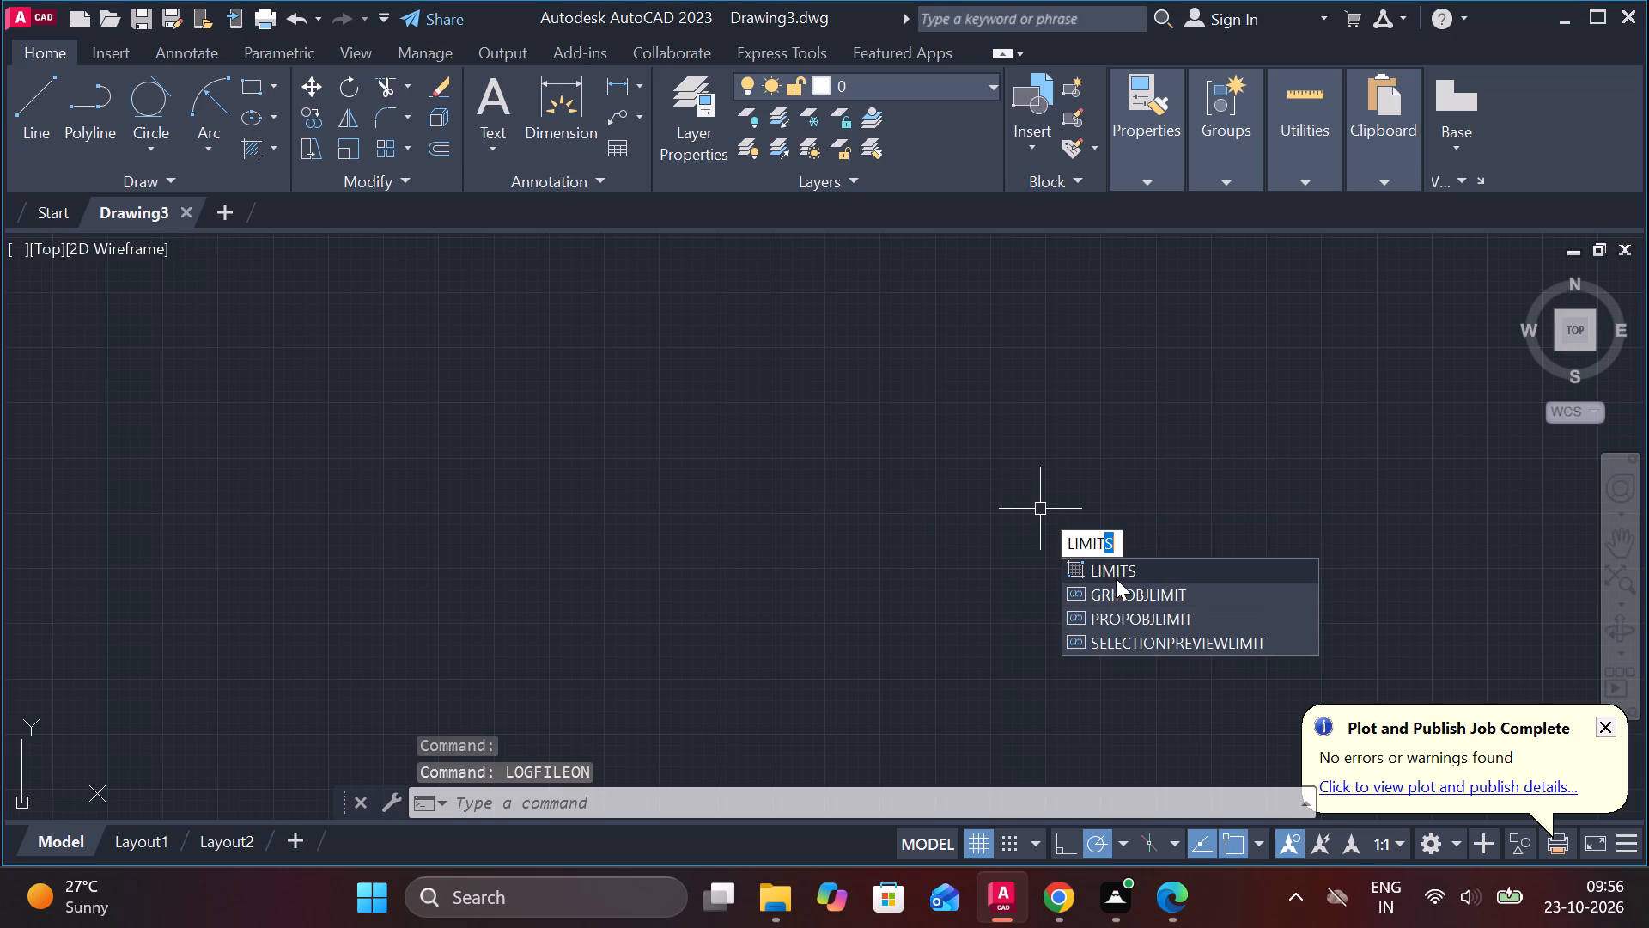
pyautogui.click(1098, 577)
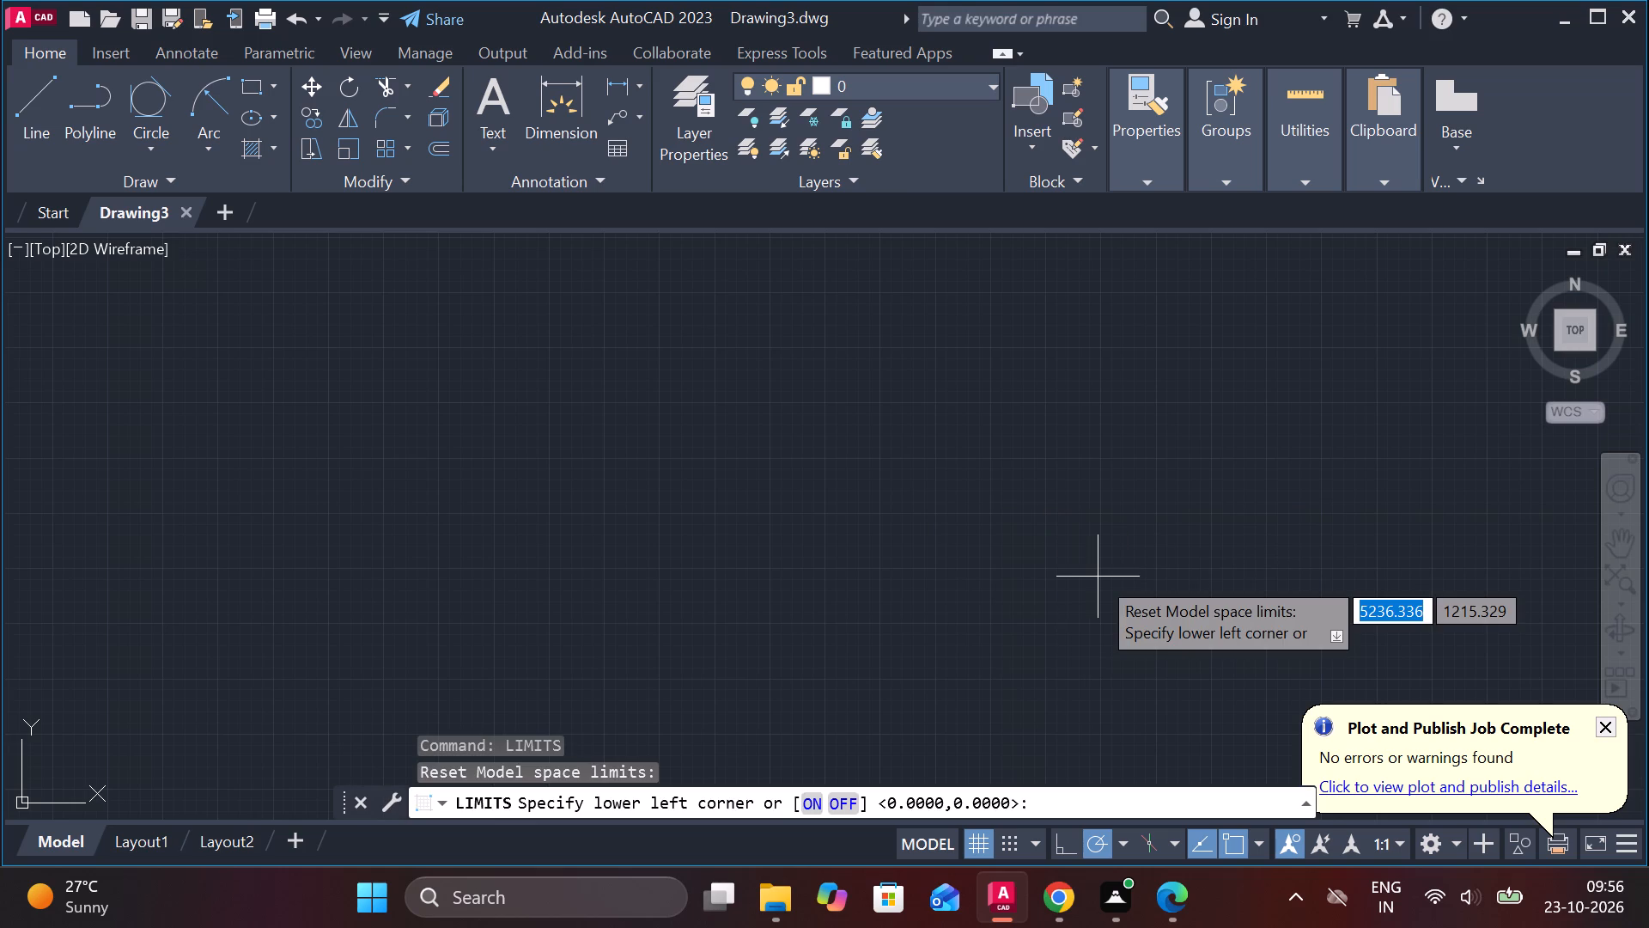
pyautogui.write('0,0')
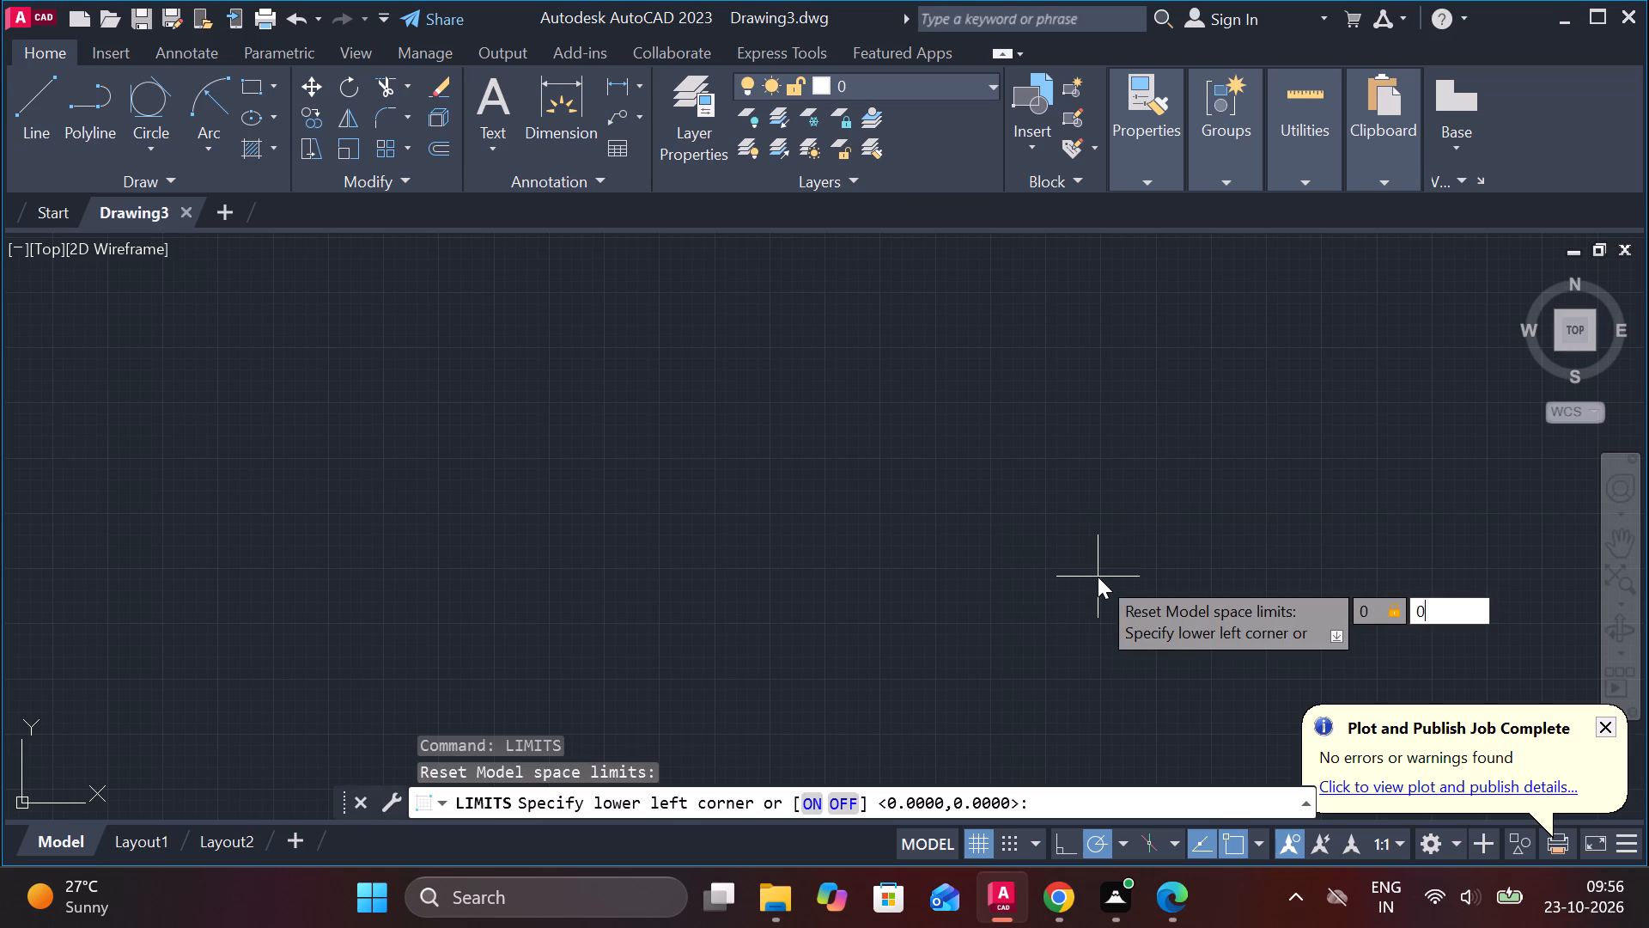
pyautogui.press('Return')
pyautogui.press('2')
pyautogui.write('97,210')
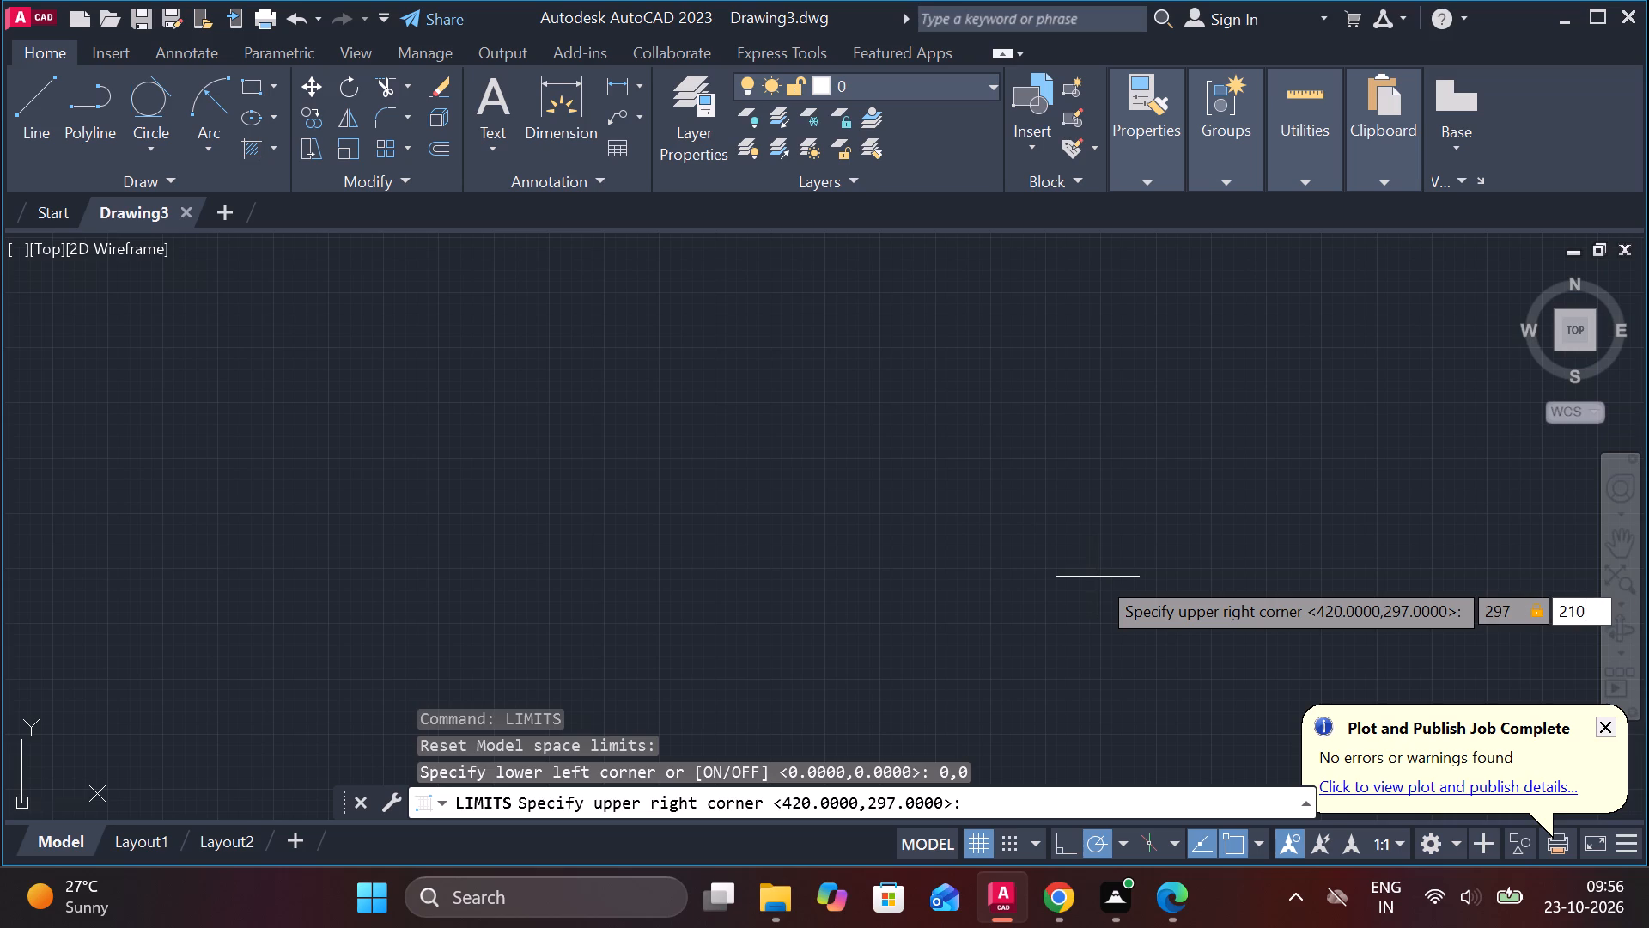
pyautogui.press('Return')
pyautogui.press('z')
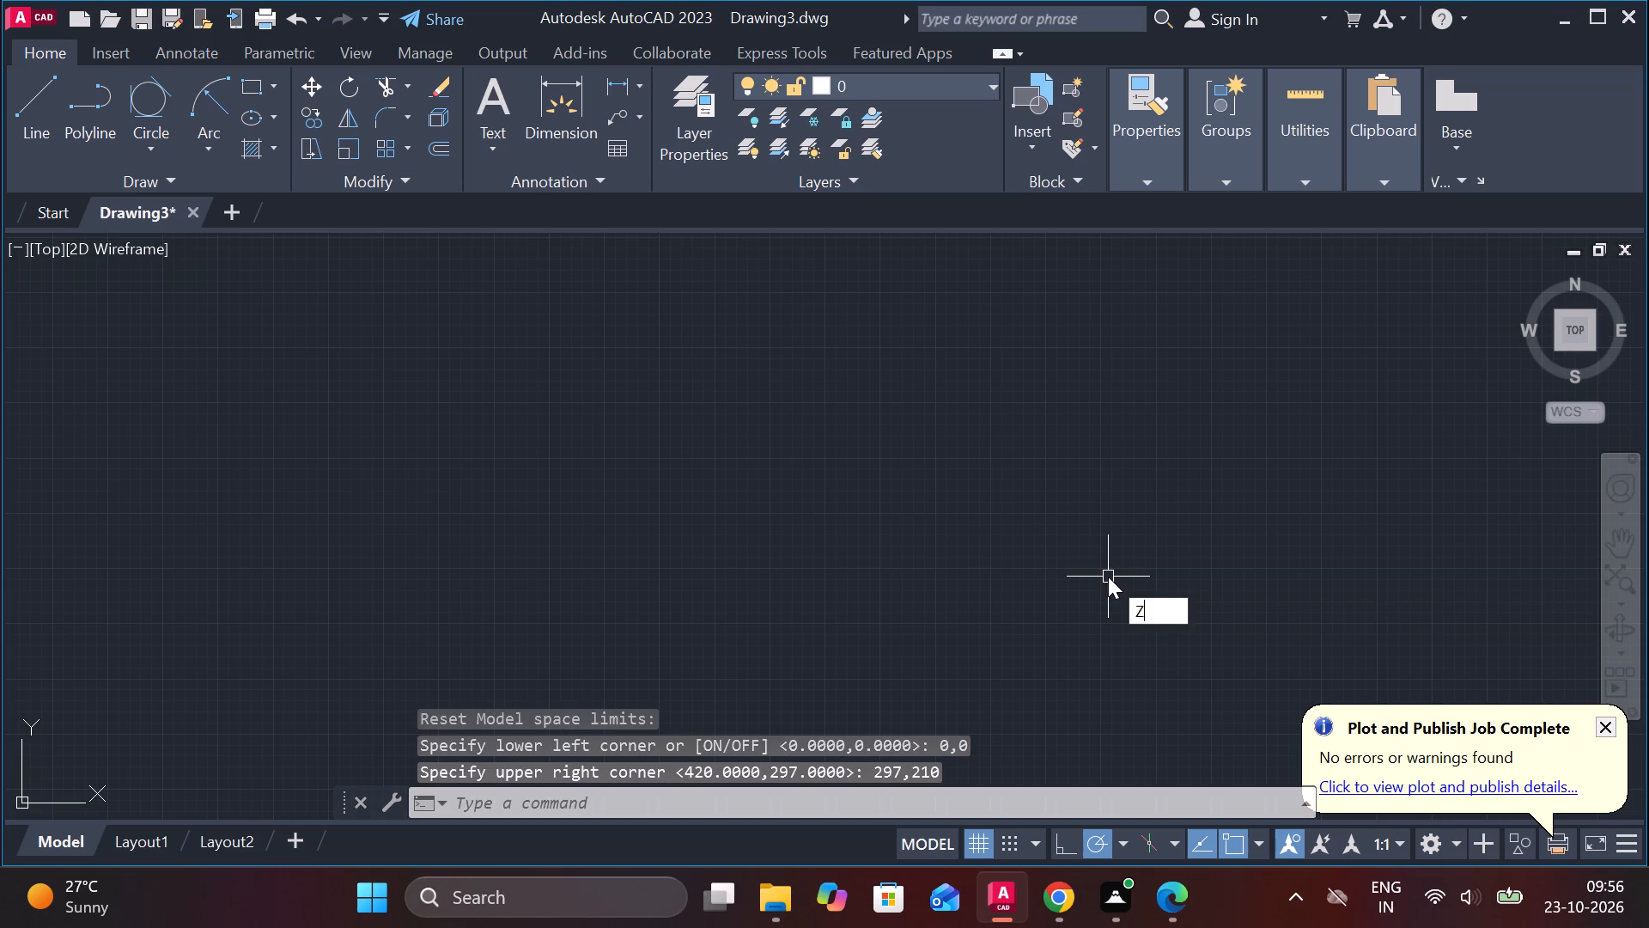
pyautogui.press('Return')
pyautogui.press('e')
pyautogui.press('Return')
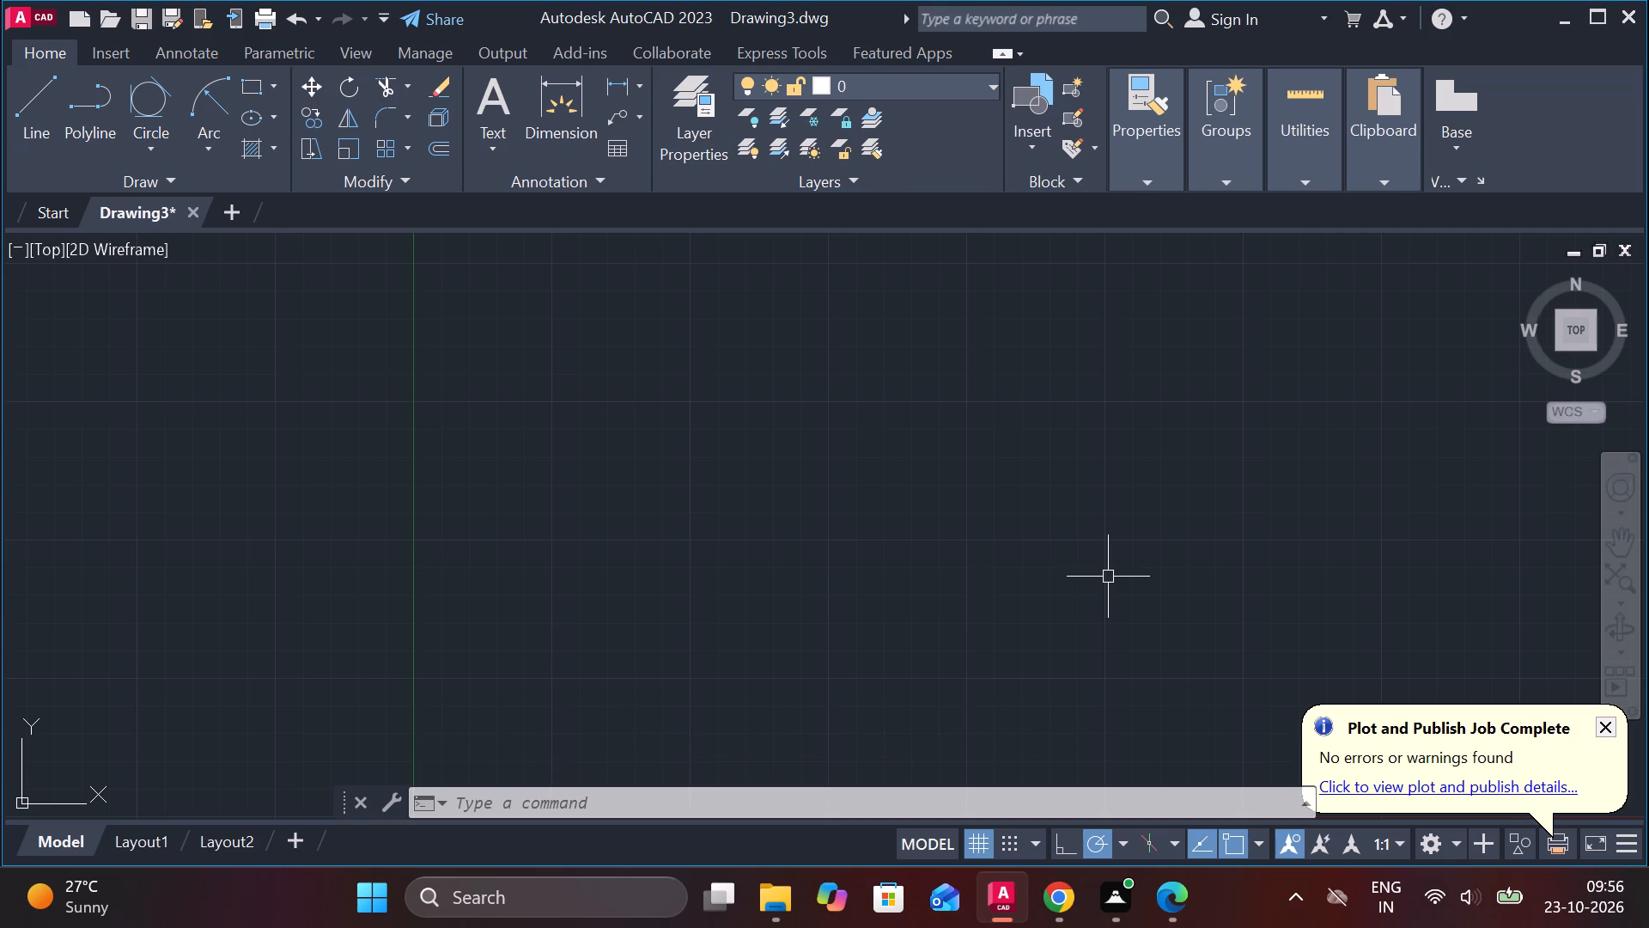
pyautogui.press('Escape')
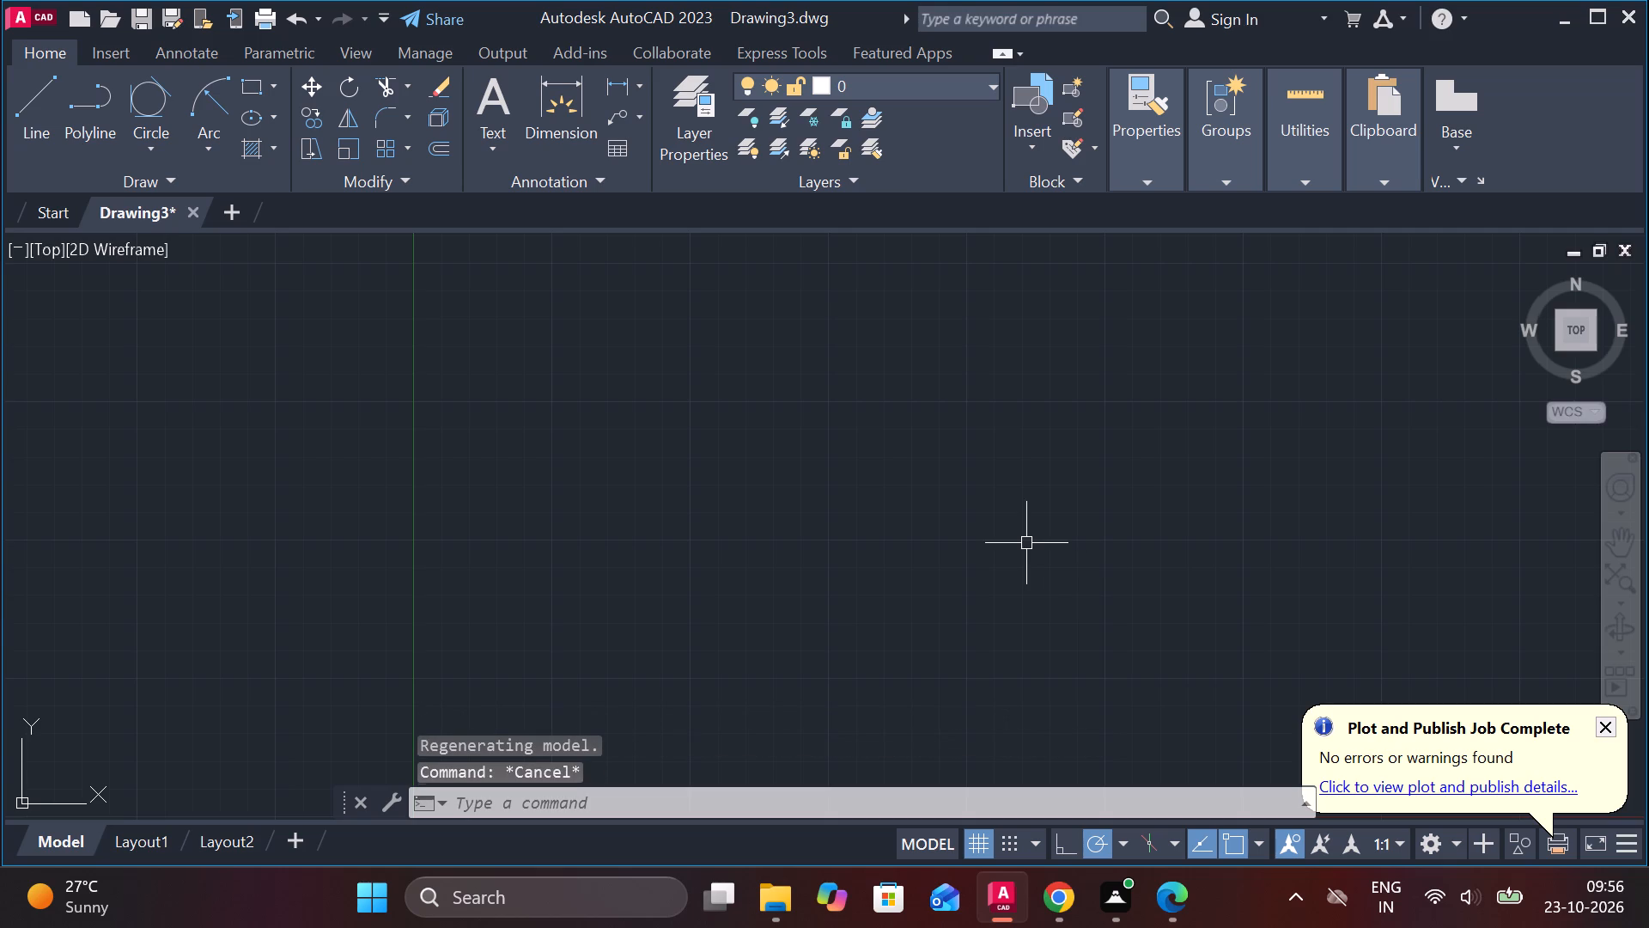
# Draw a circle of diameter 114 in the empty drawing area.
pyautogui.write('C')
pyautogui.press('space')
pyautogui.click(881, 488)
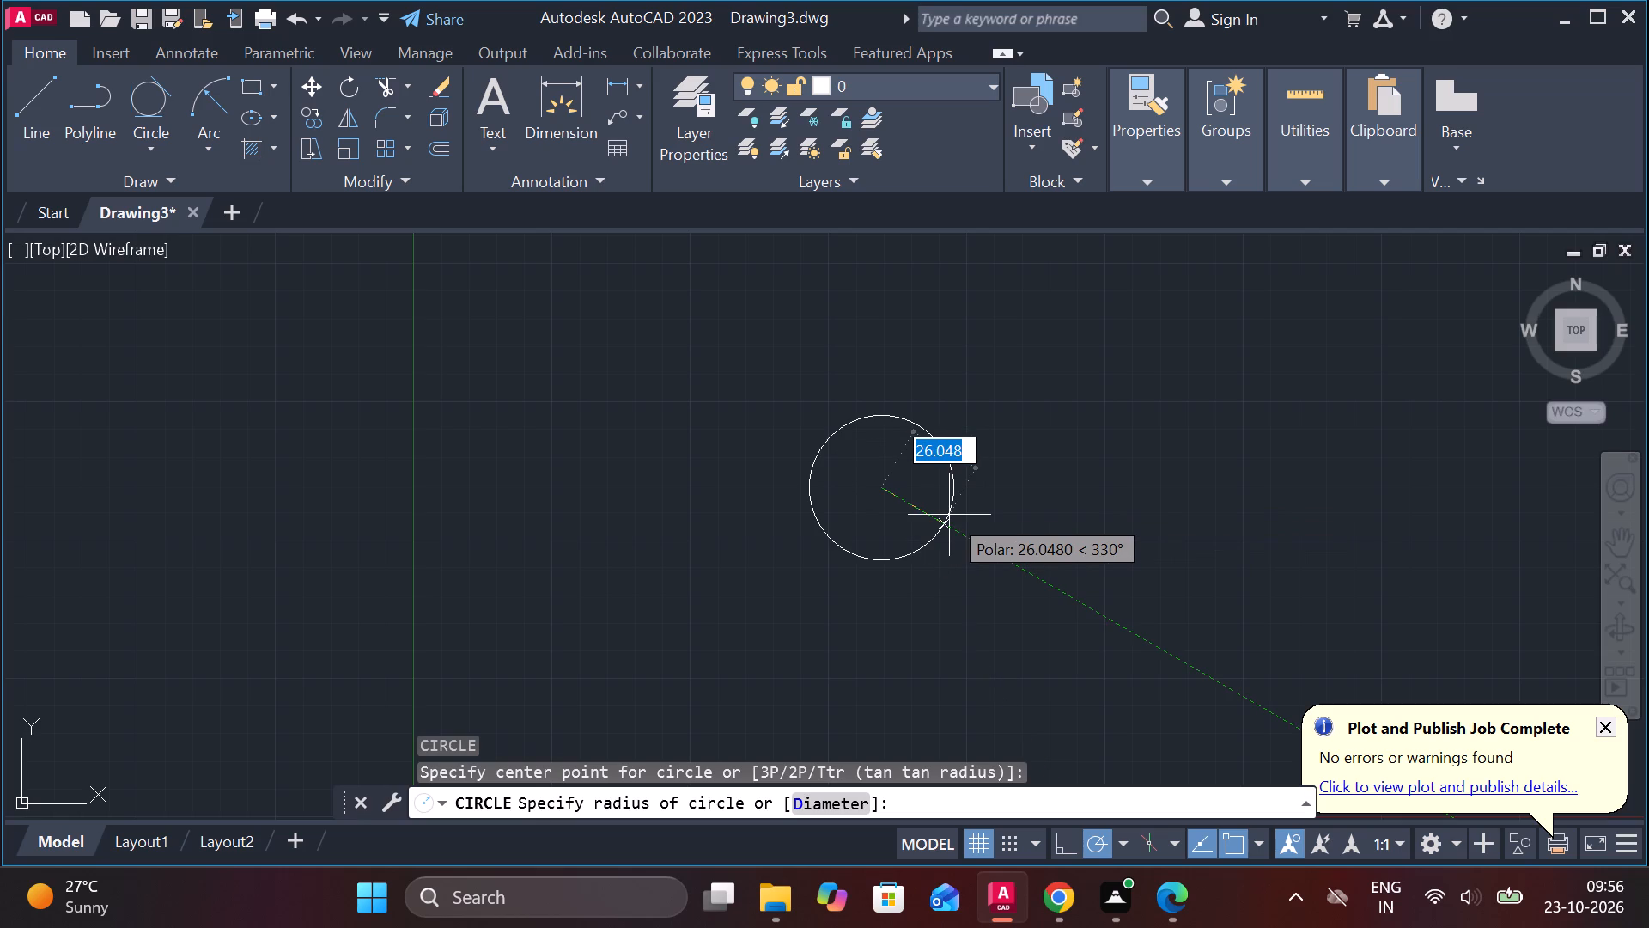
pyautogui.write('D 114')
pyautogui.press('space')
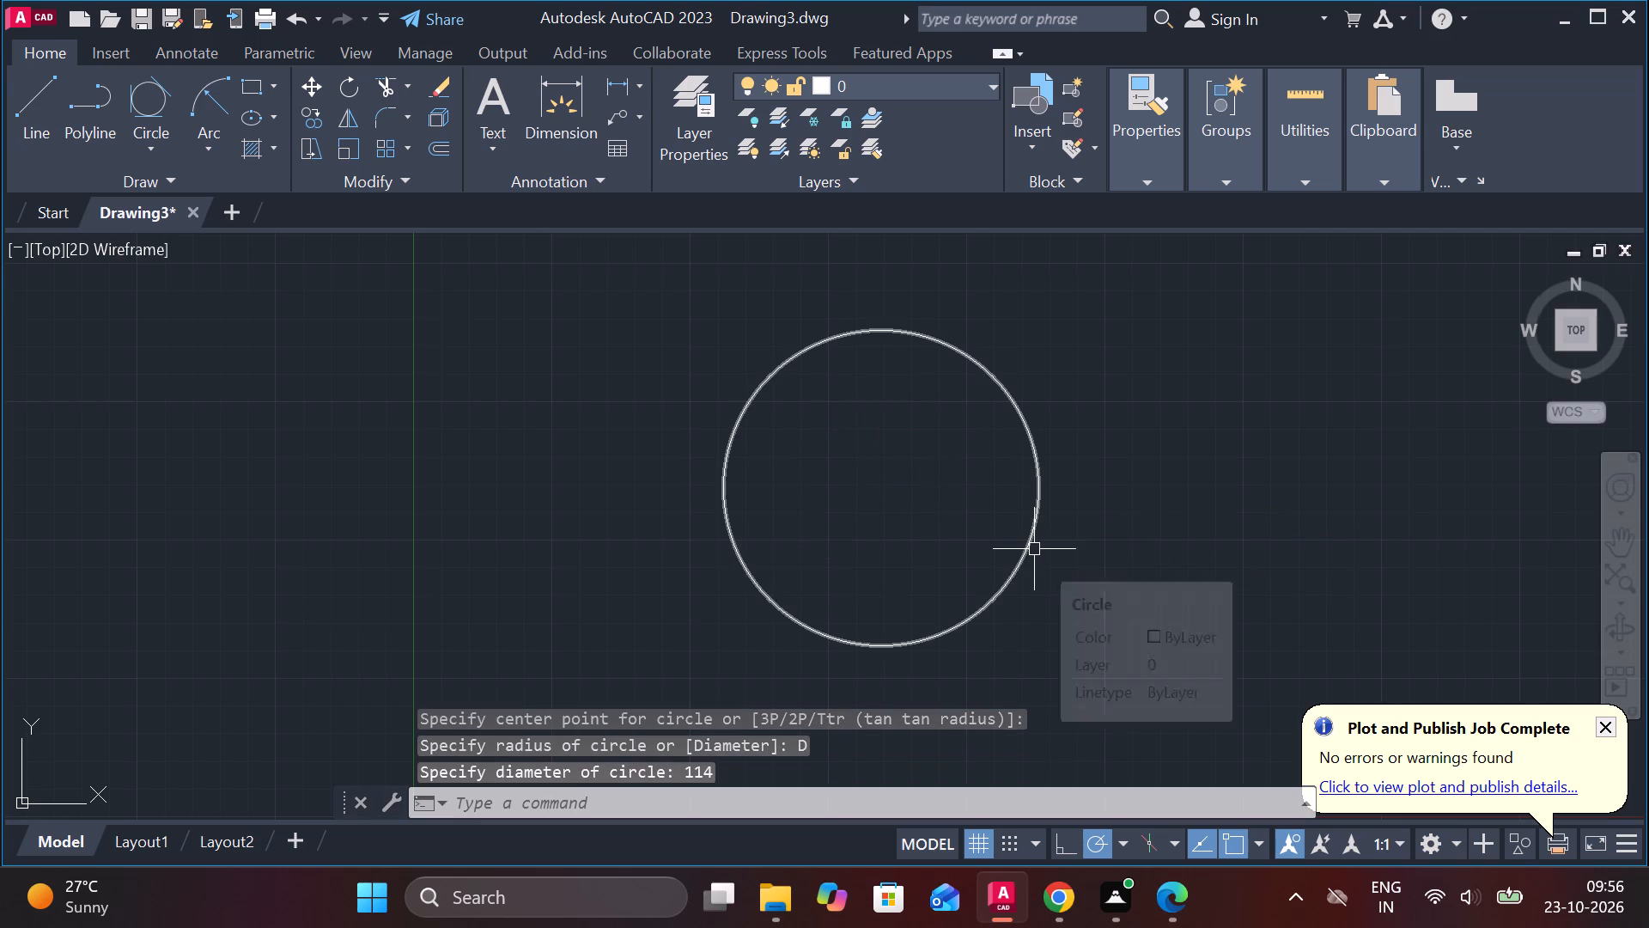
# Draw two more circles of diameter 30 and 100, concentric with the 114 diameter circle.
pyautogui.moveTo(1018, 549); pyautogui.dragTo(976, 549, button='middle')
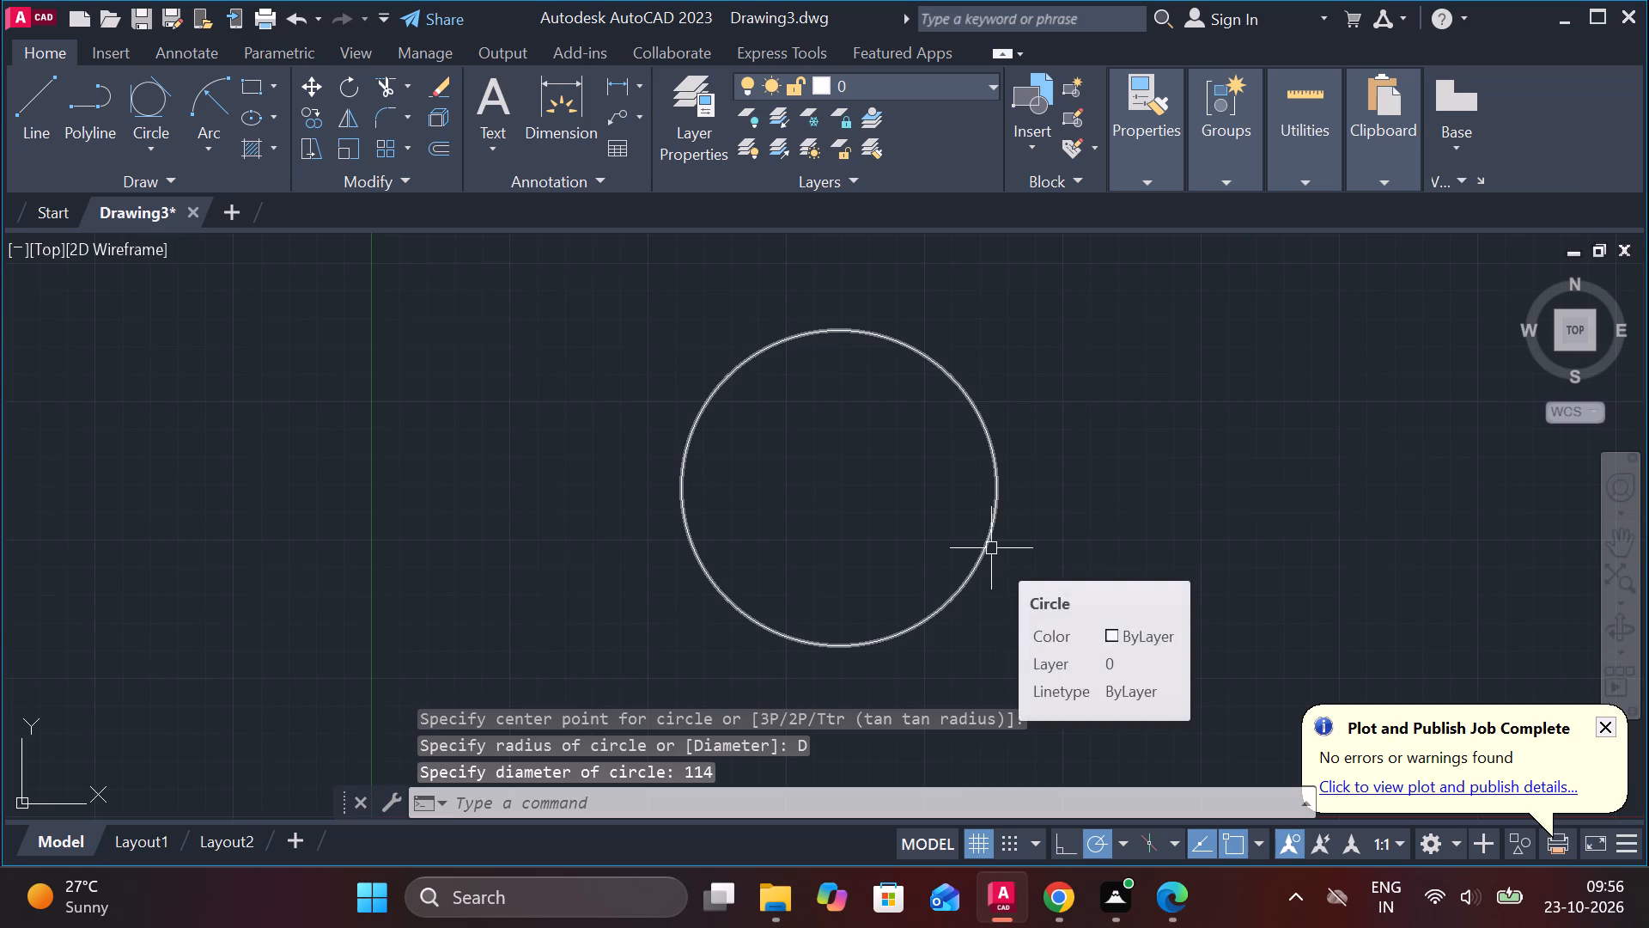
pyautogui.write('C')
pyautogui.press('space')
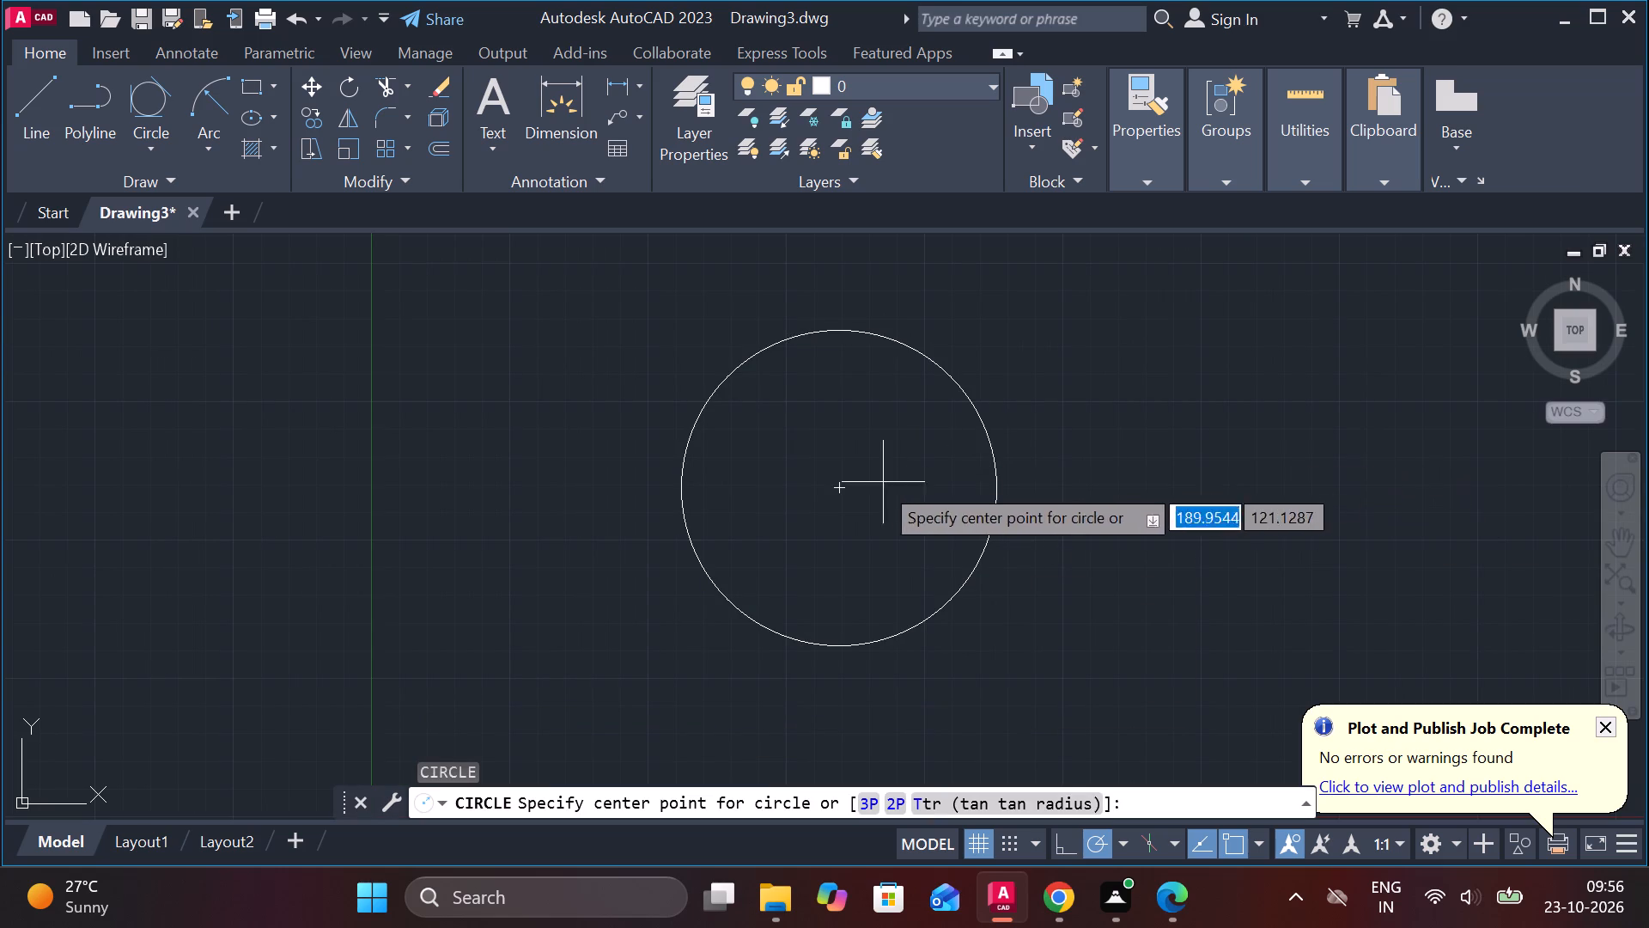
pyautogui.click(836, 490)
pyautogui.write('D 30')
pyautogui.press('Return')
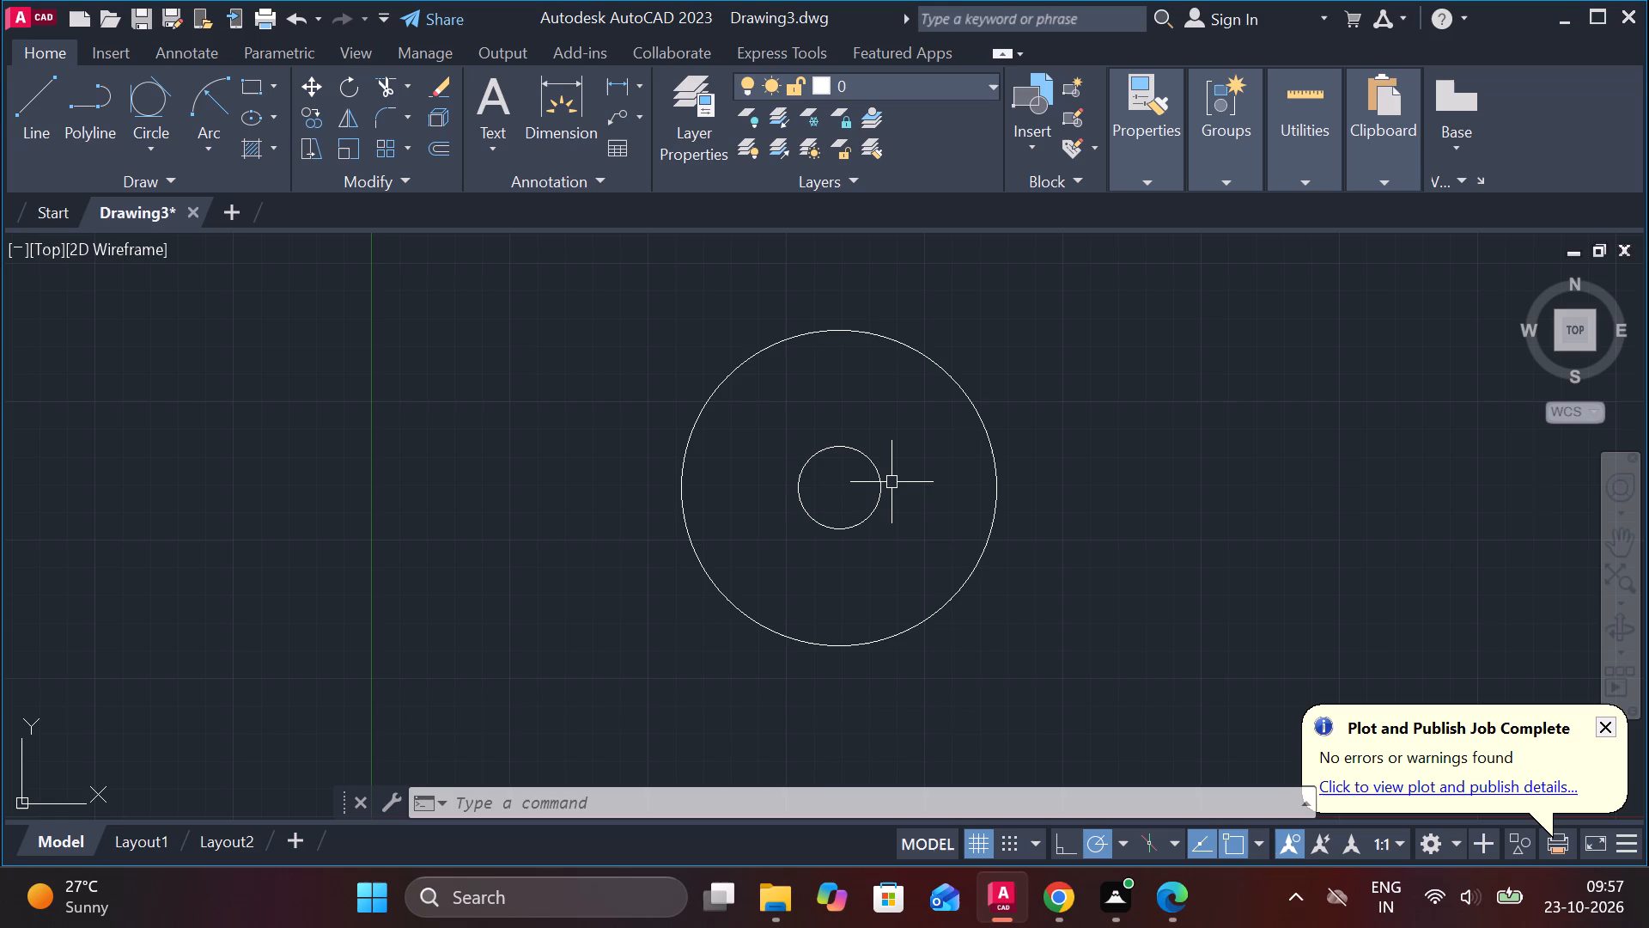
pyautogui.write('C')
pyautogui.press('space')
pyautogui.click(831, 488)
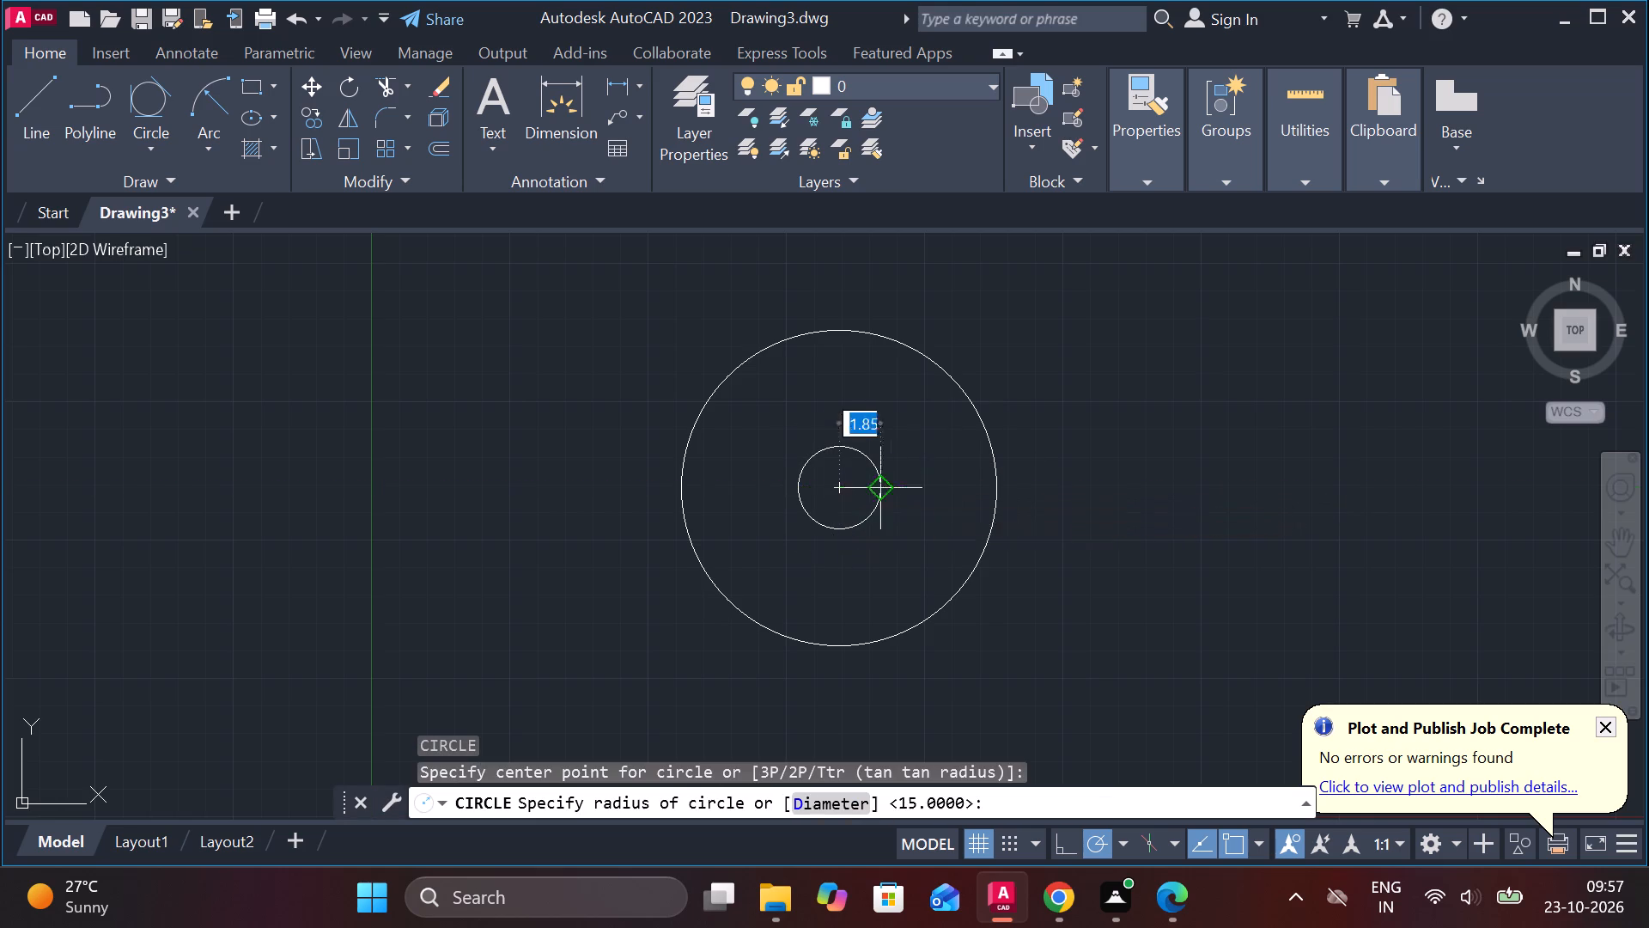
pyautogui.write('D 100')
pyautogui.press('Return')
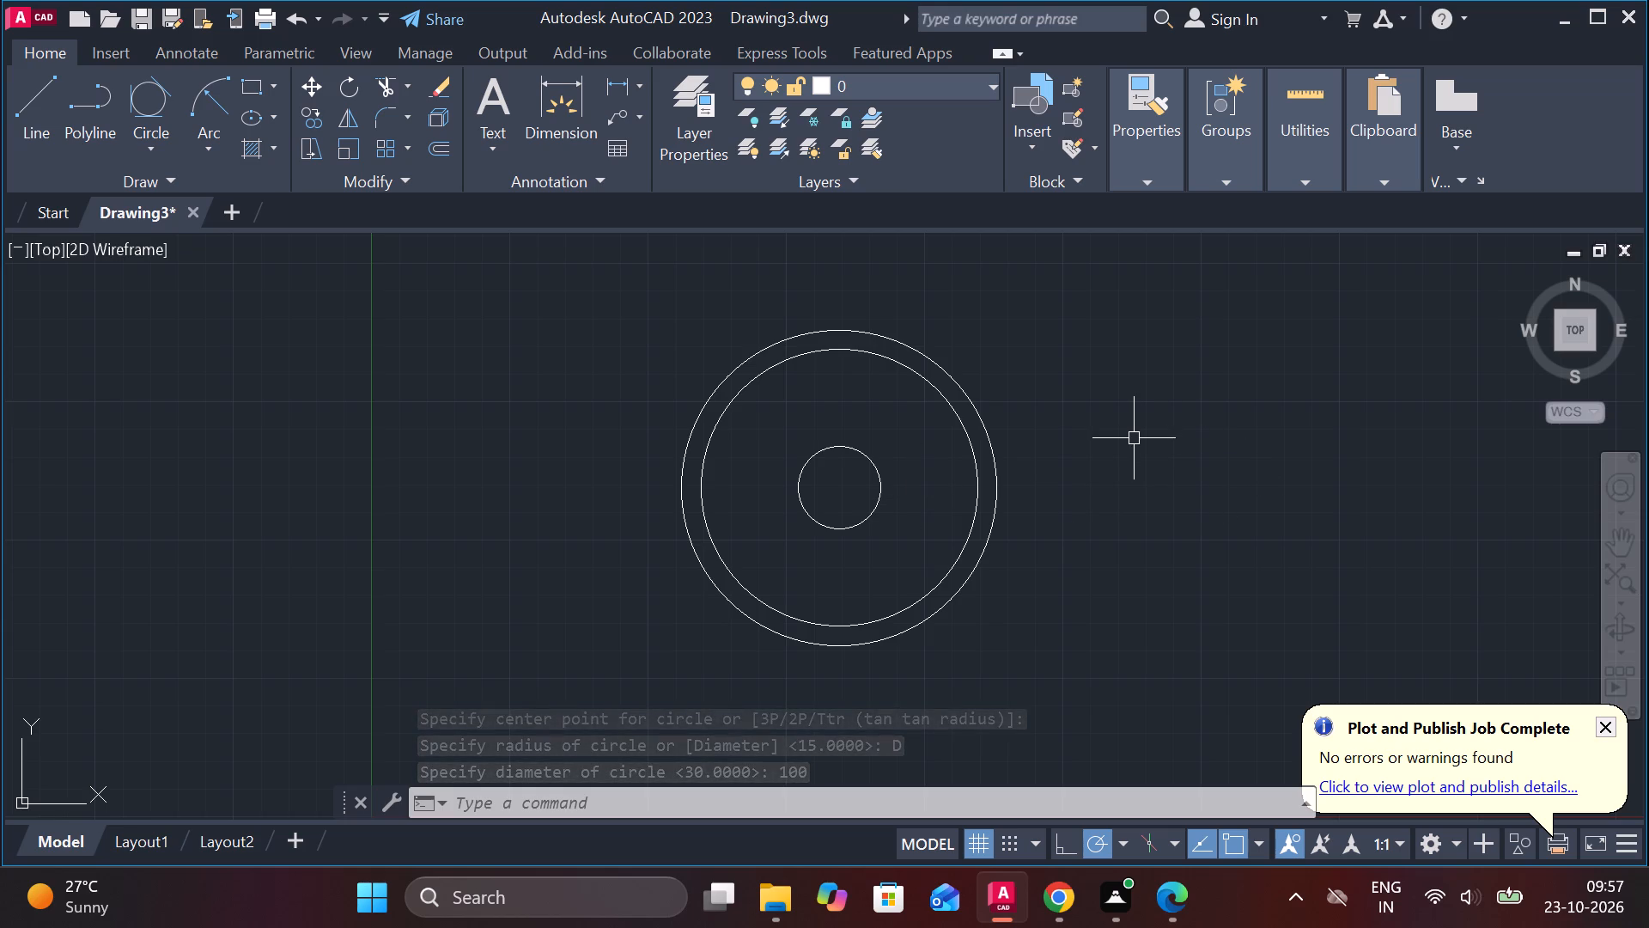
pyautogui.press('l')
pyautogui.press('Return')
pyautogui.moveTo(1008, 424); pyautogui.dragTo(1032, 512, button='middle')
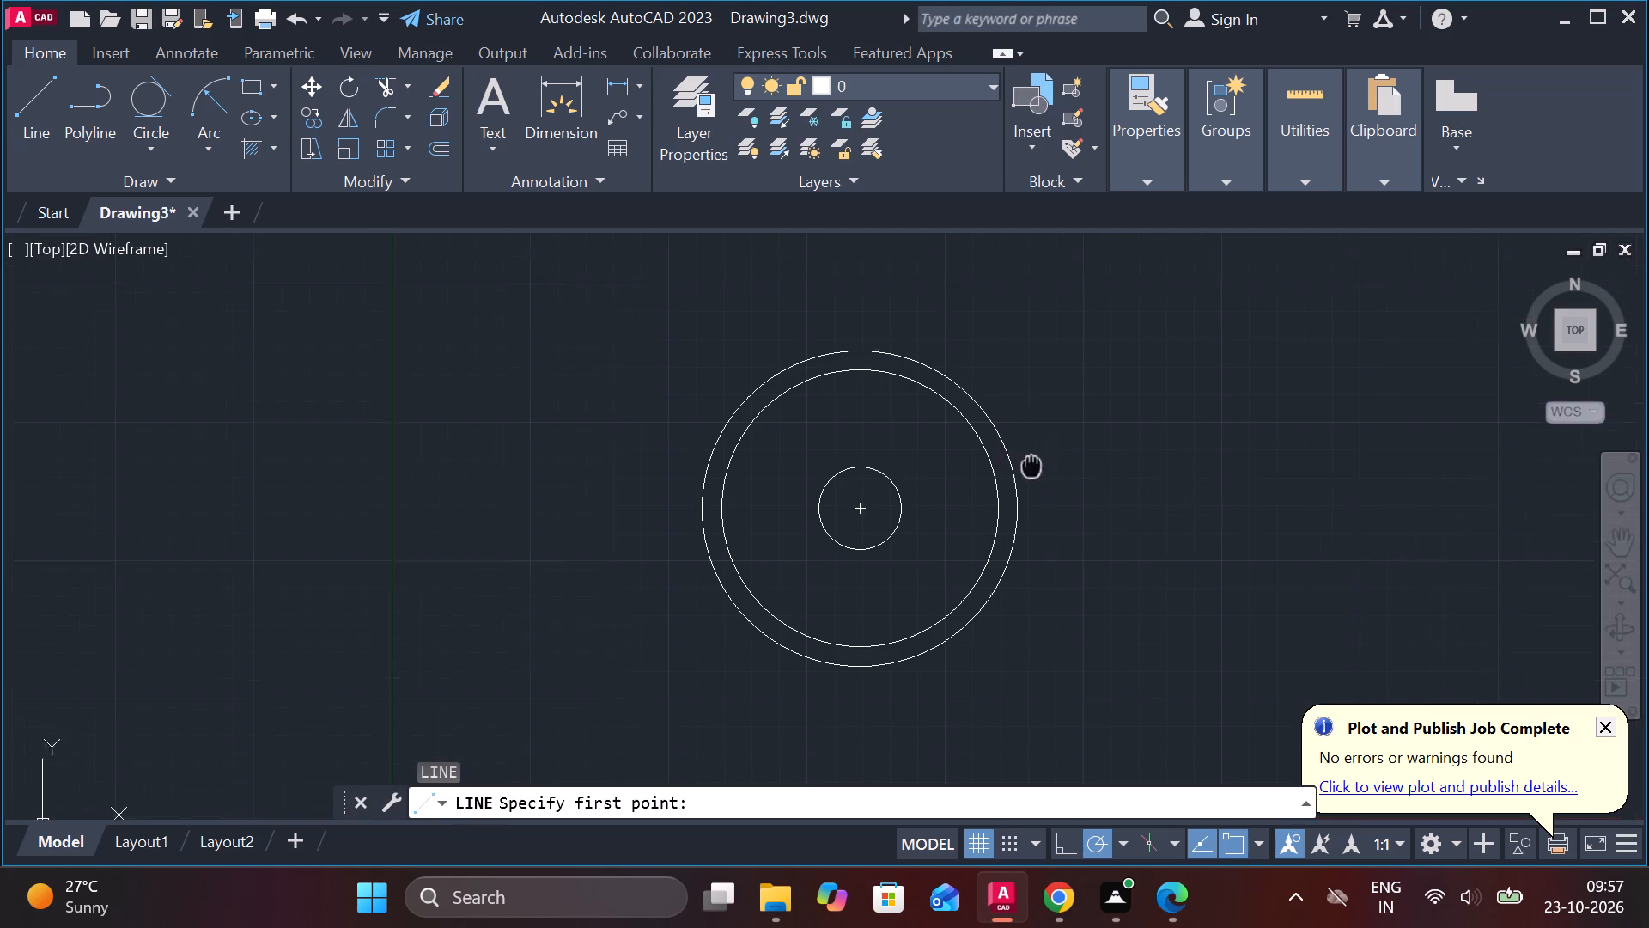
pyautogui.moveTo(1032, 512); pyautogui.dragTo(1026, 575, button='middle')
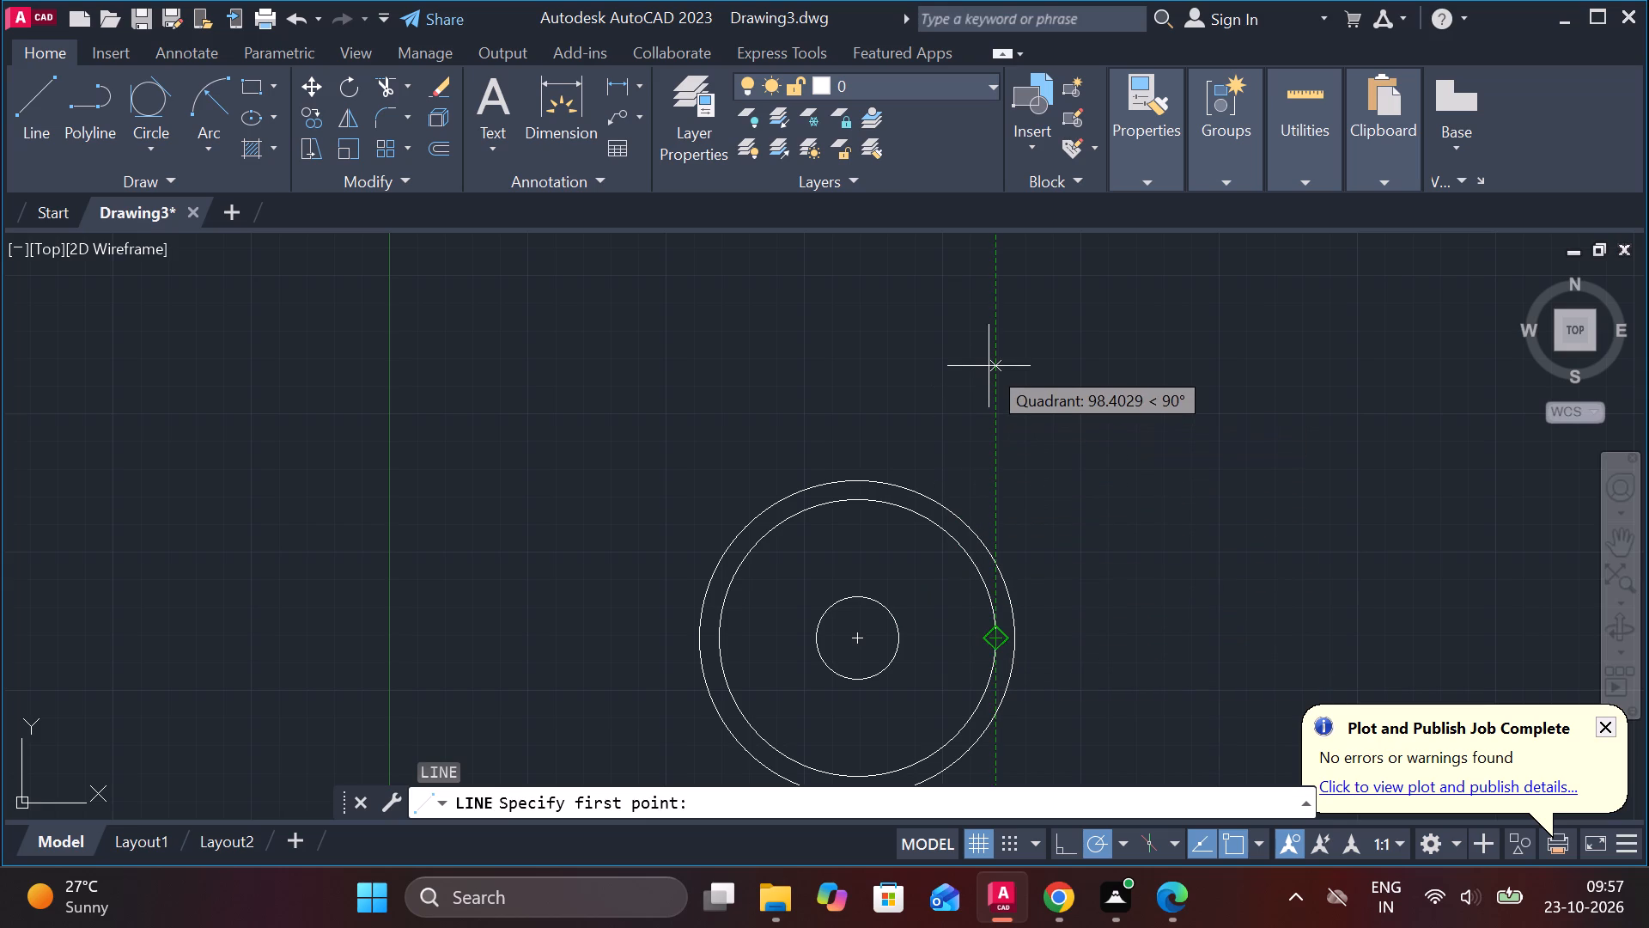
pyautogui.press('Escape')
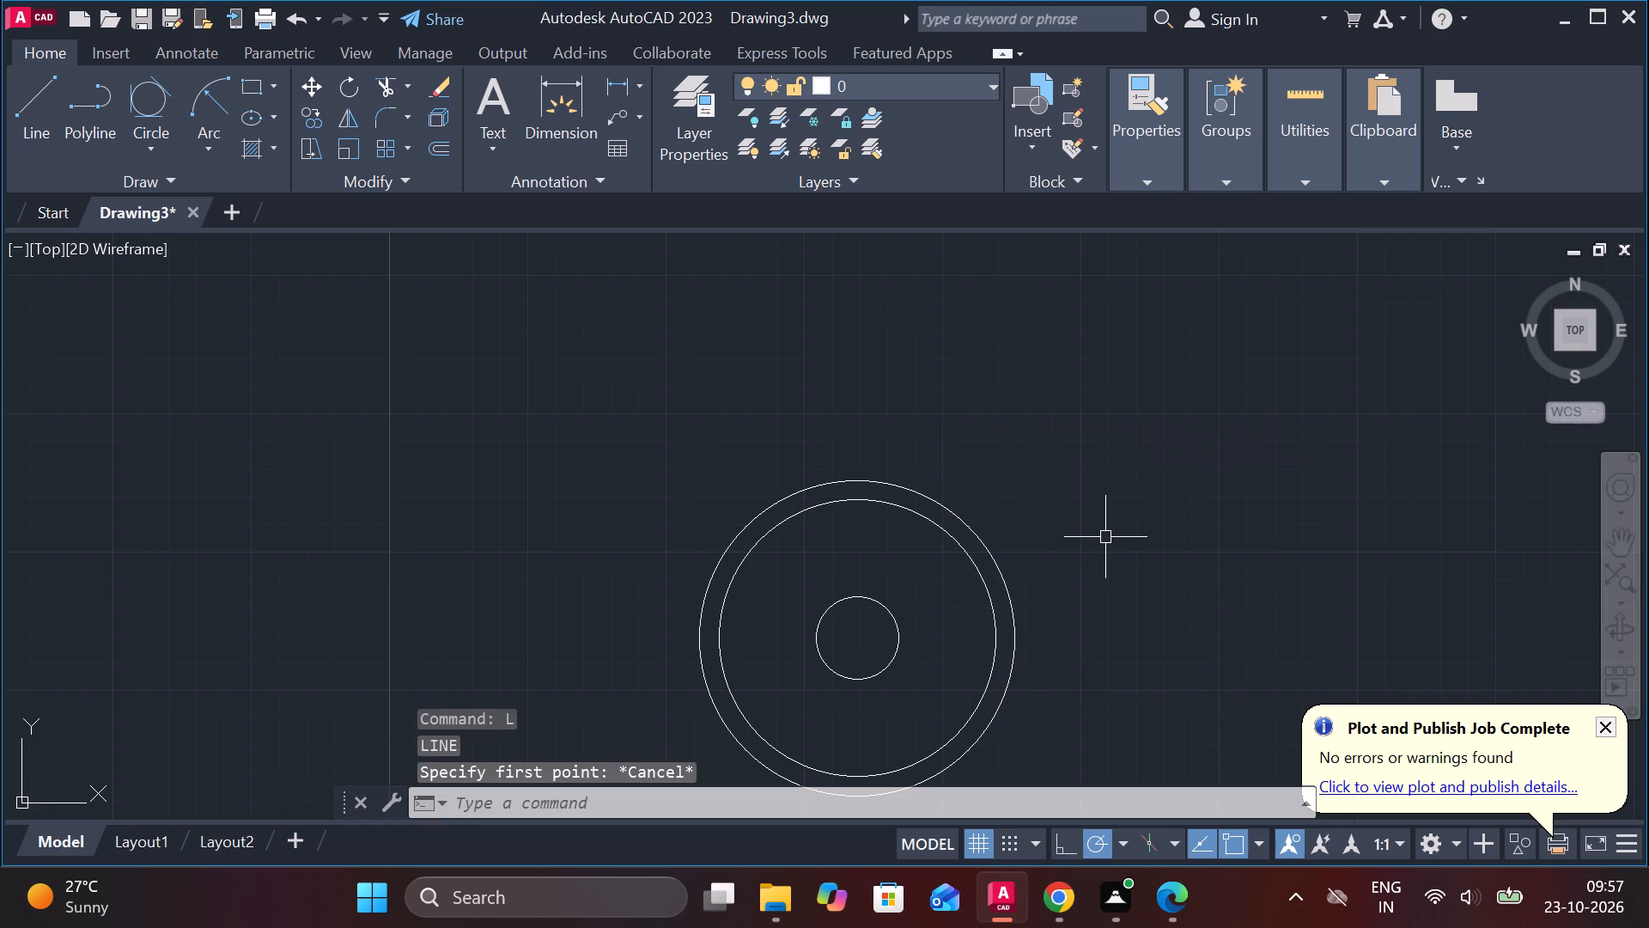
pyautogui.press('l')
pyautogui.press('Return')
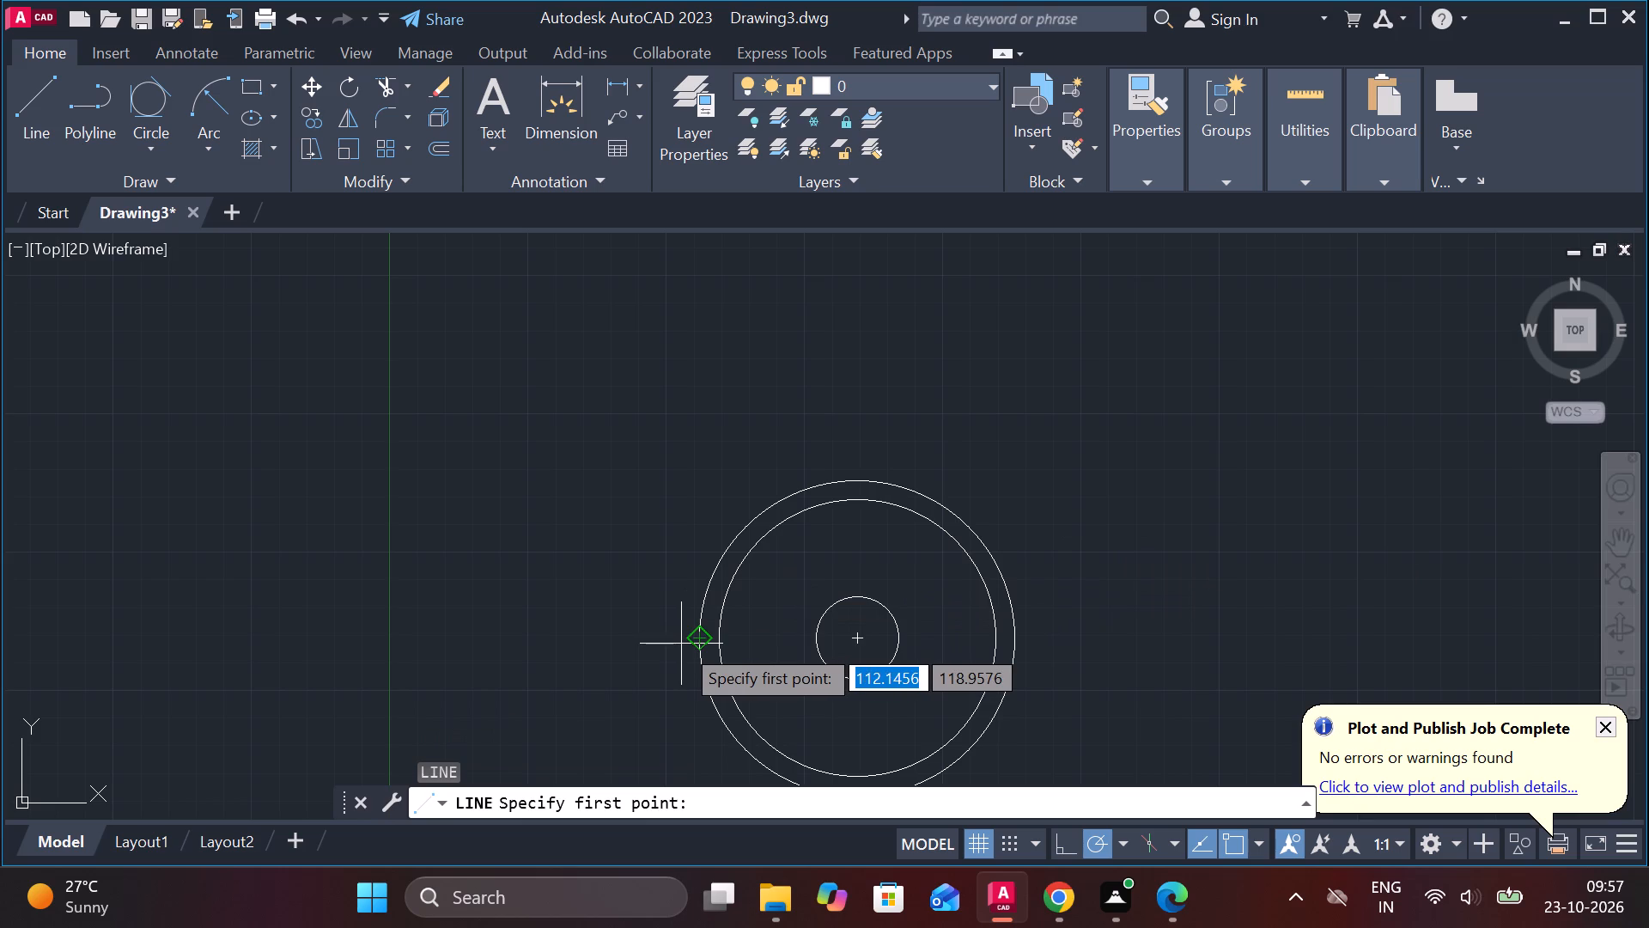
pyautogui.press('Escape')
# Draw a horizontal line through the circles' common centre, extending past the outer circle on both sides.
pyautogui.press('l')
pyautogui.press('Return')
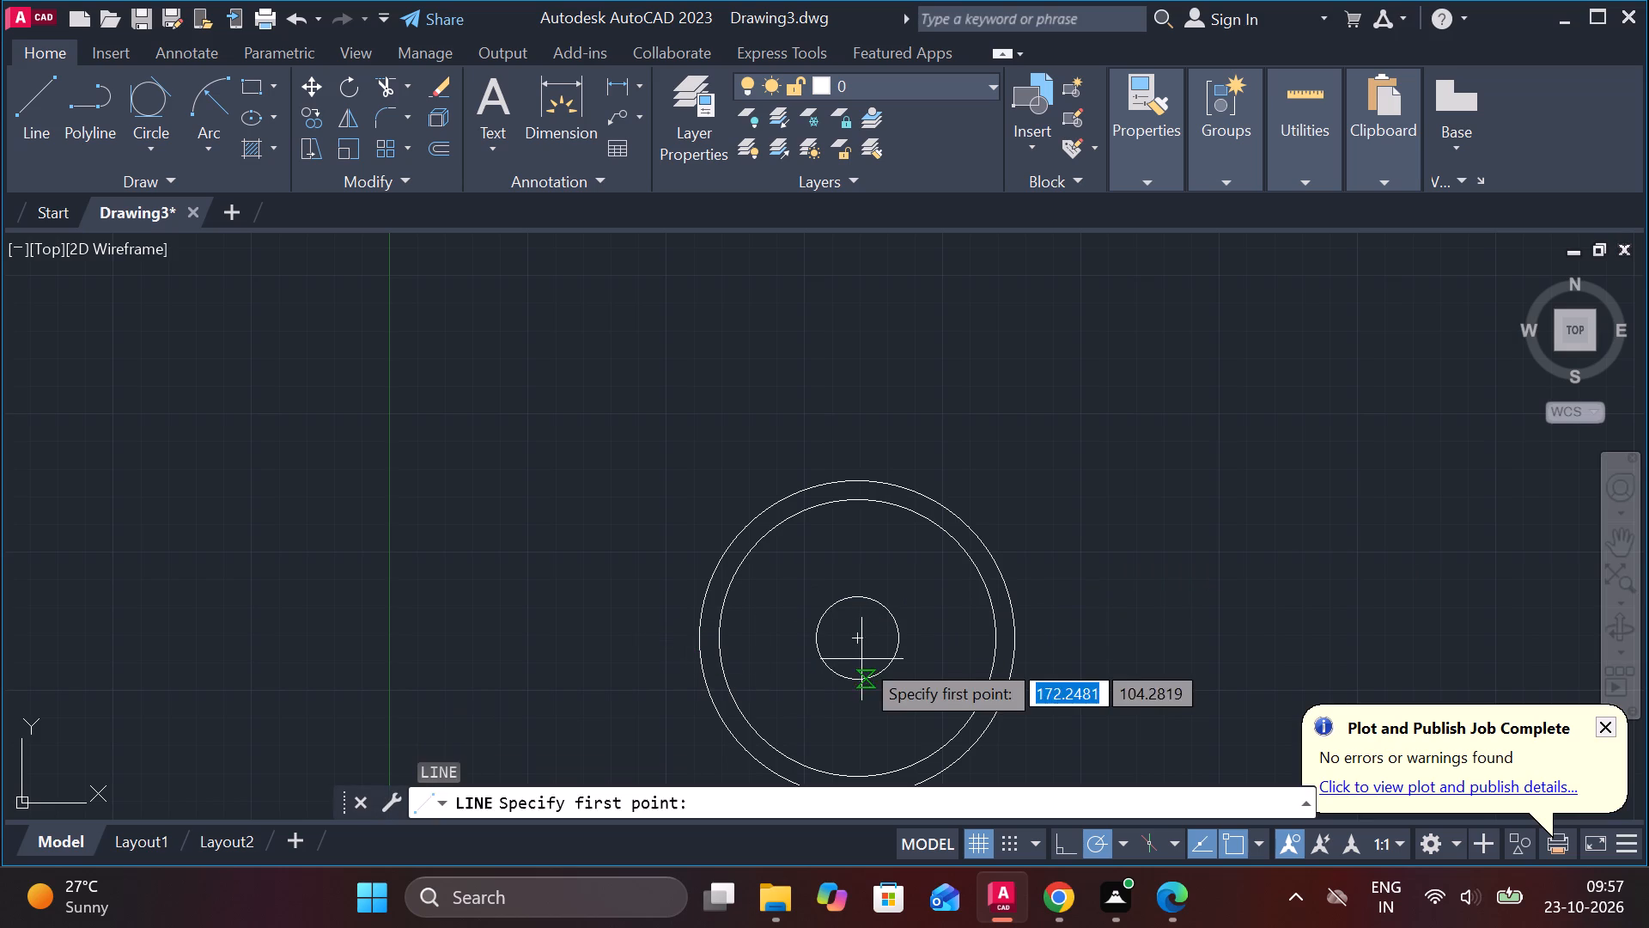
pyautogui.click(856, 637)
pyautogui.click(520, 637)
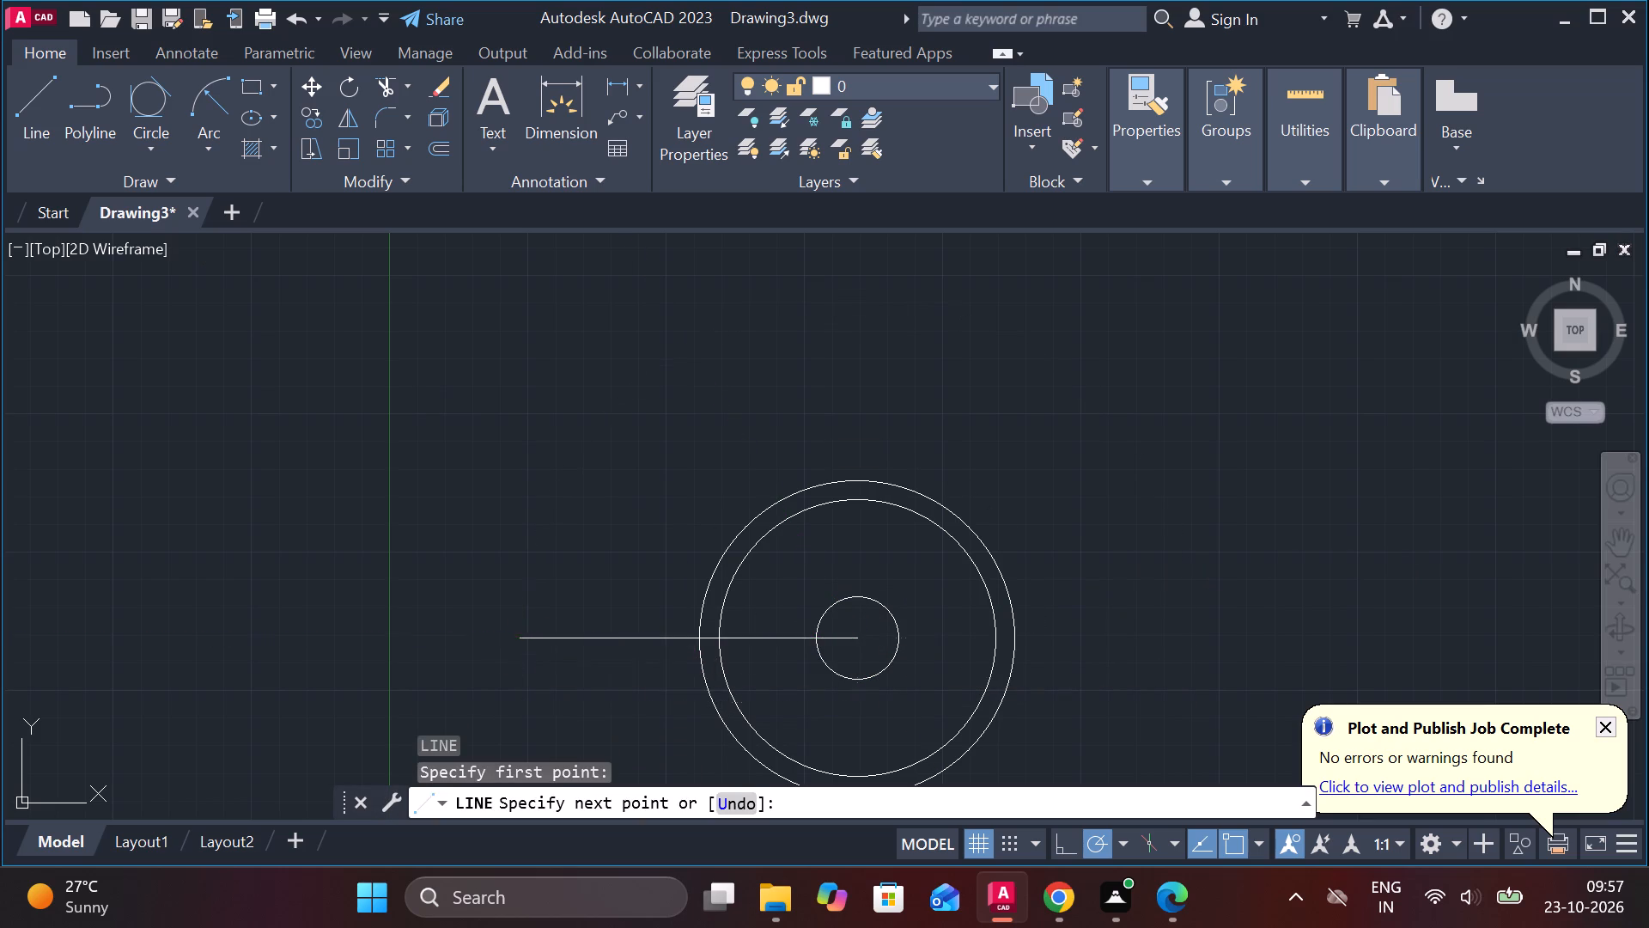
pyautogui.press('Escape')
pyautogui.click(657, 641)
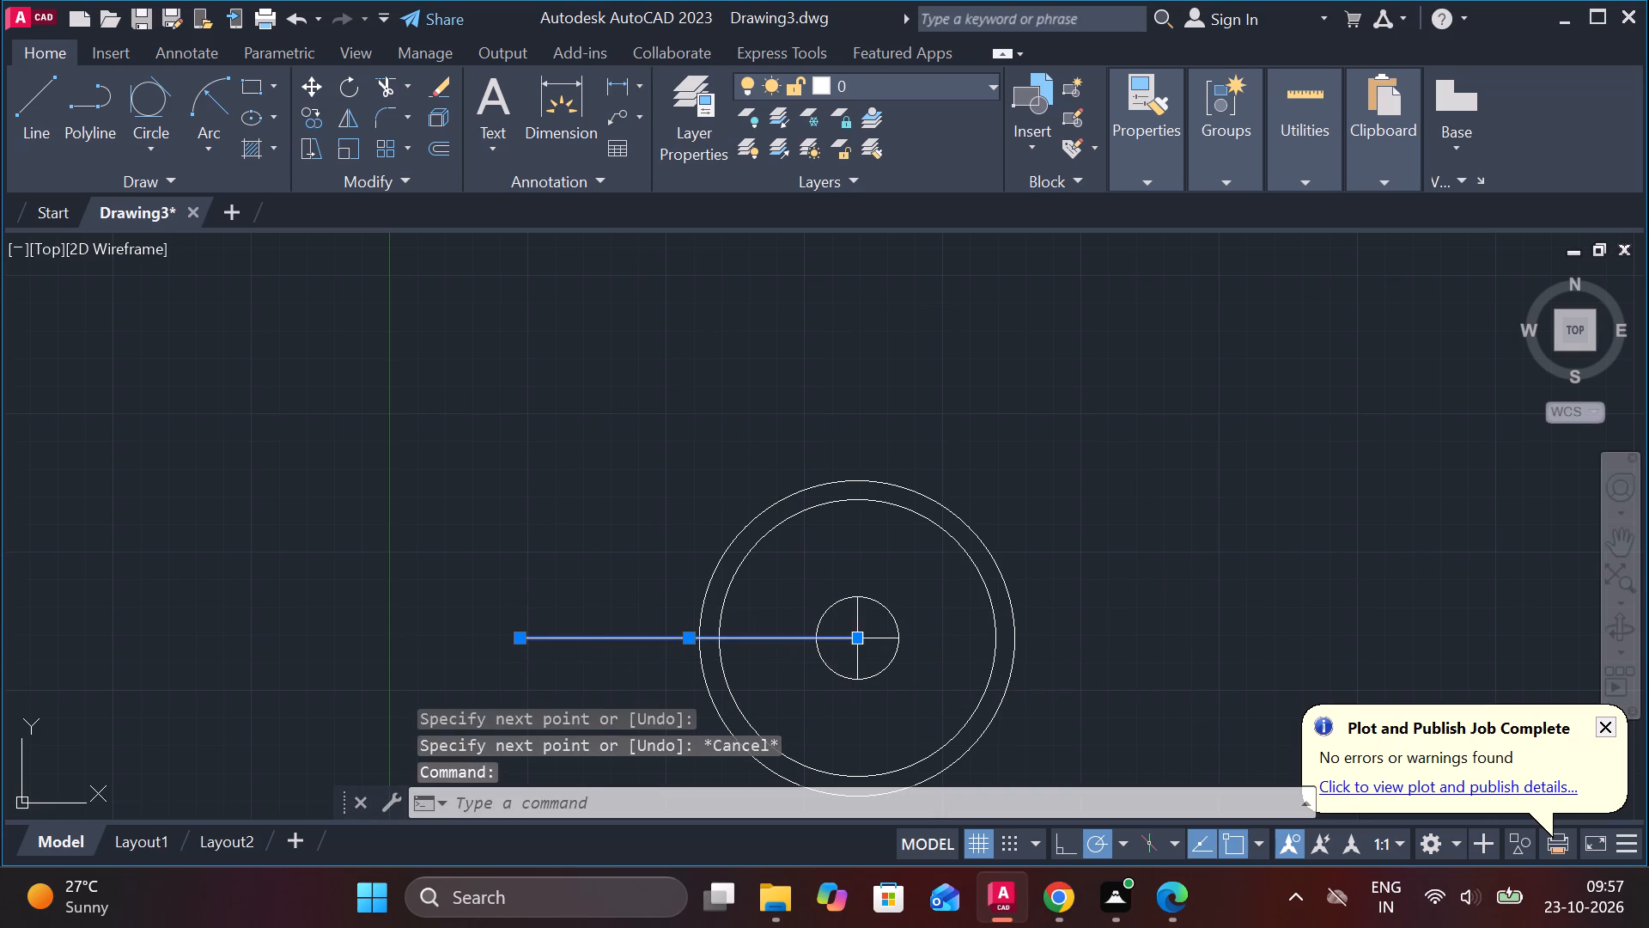
pyautogui.click(859, 644)
pyautogui.click(1146, 645)
pyautogui.press('Escape')
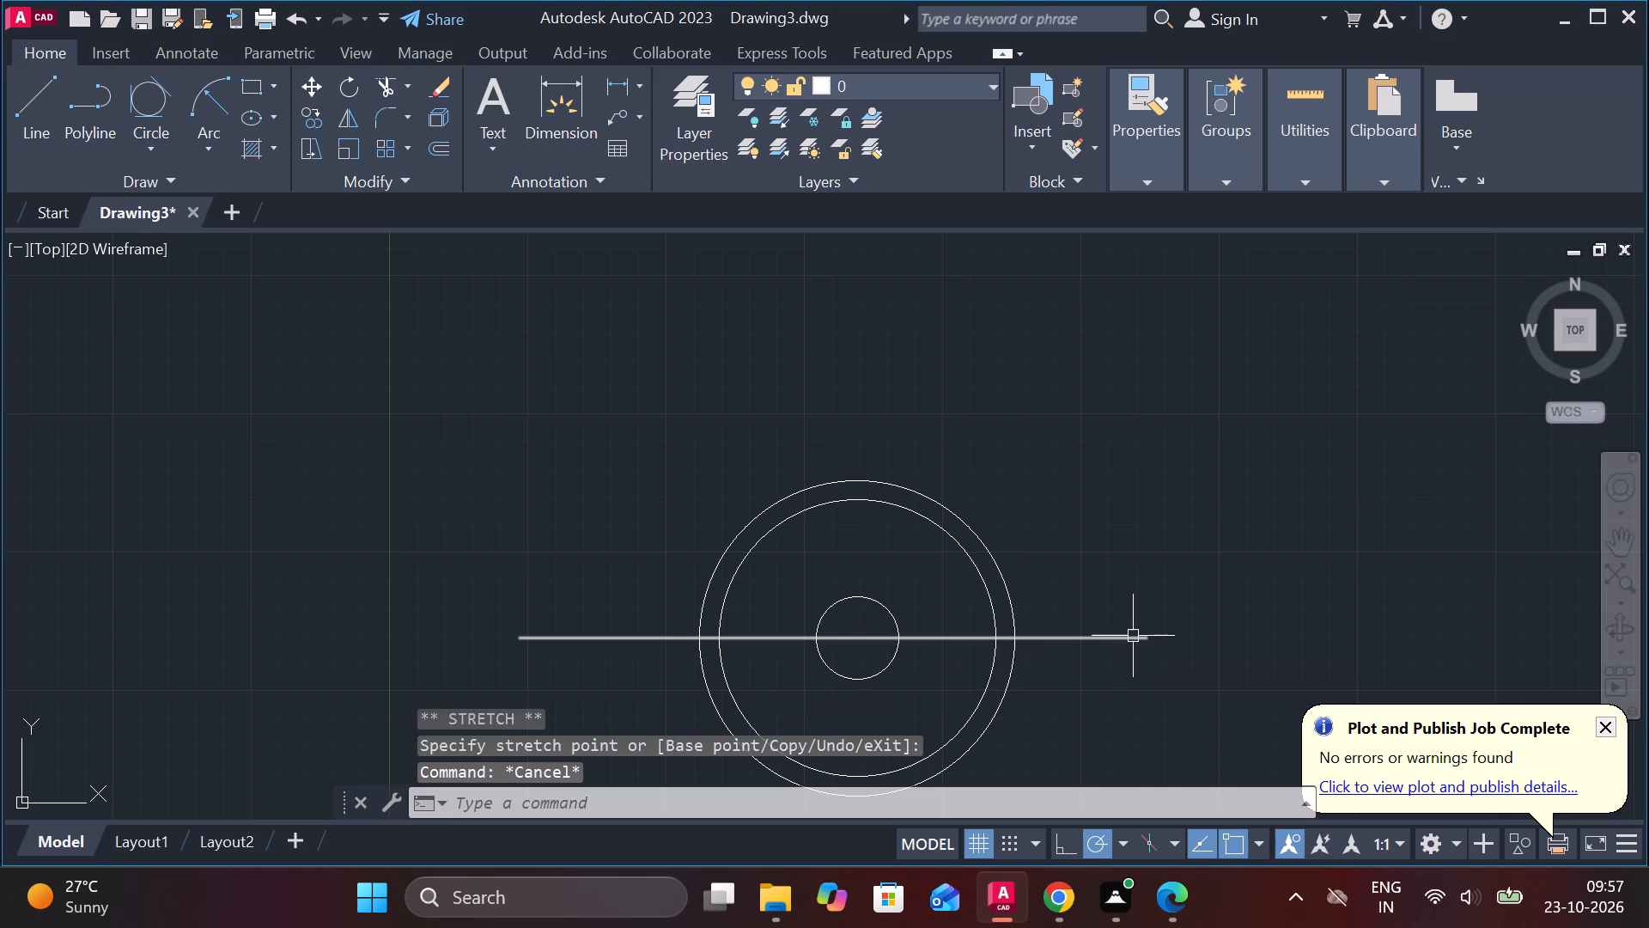
# Trim away the lower halves of the three circles and the line parts inside the small circle and beyond the outer one.
pyautogui.write('TR')
pyautogui.press('space')
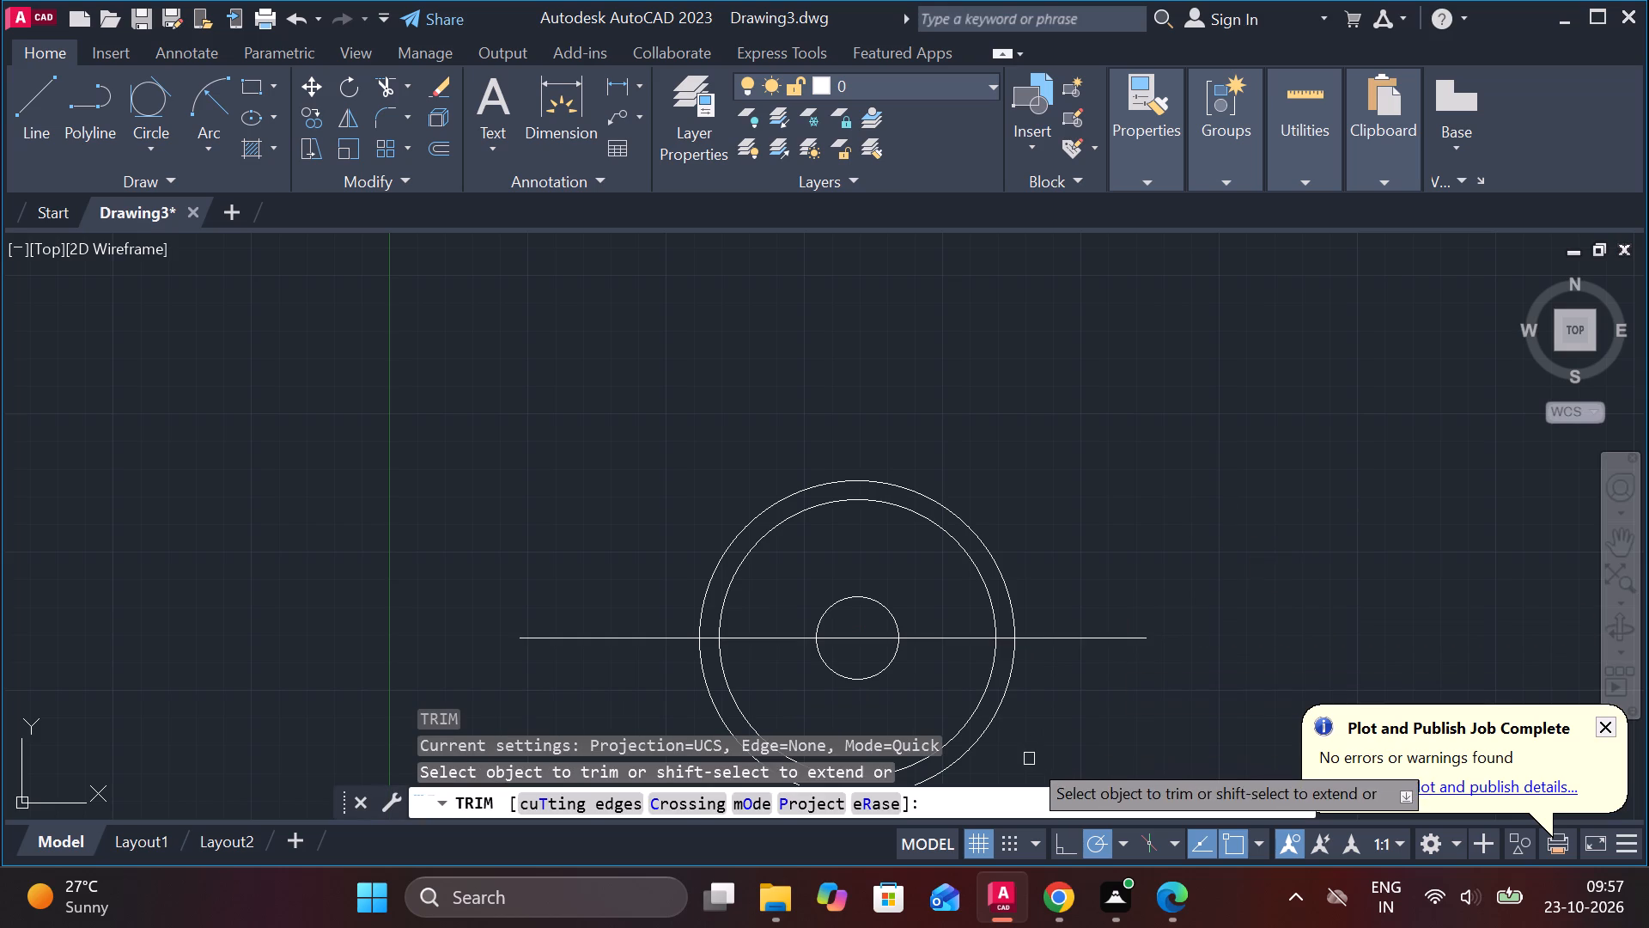
pyautogui.moveTo(1025, 743); pyautogui.dragTo(953, 687)
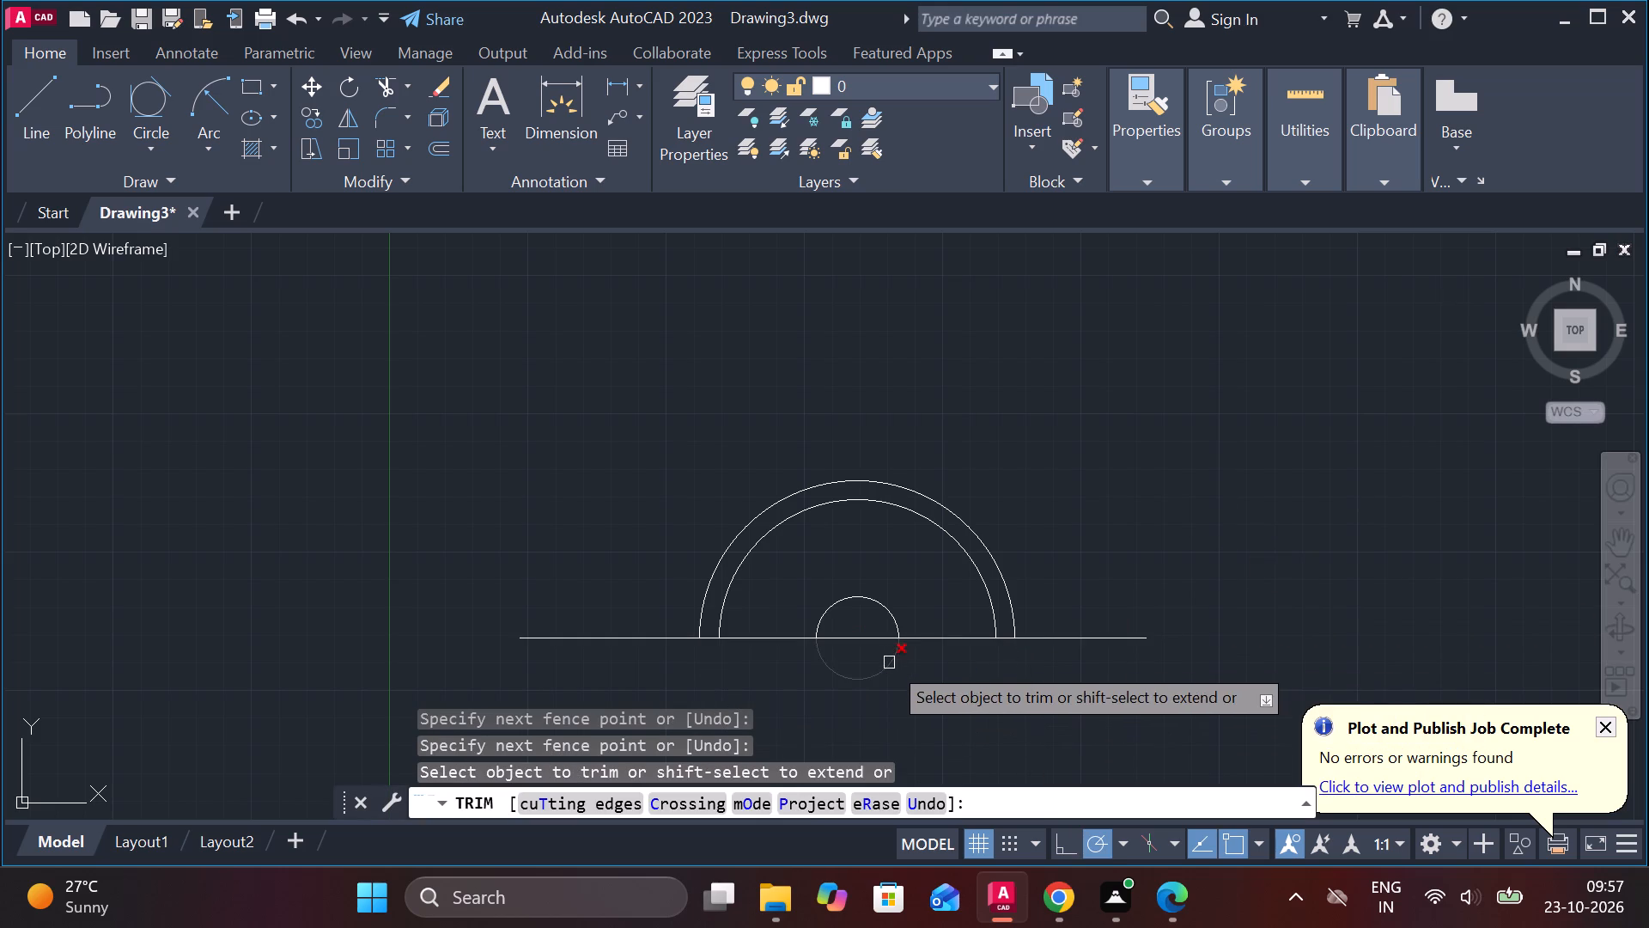
pyautogui.click(889, 662)
pyautogui.click(864, 644)
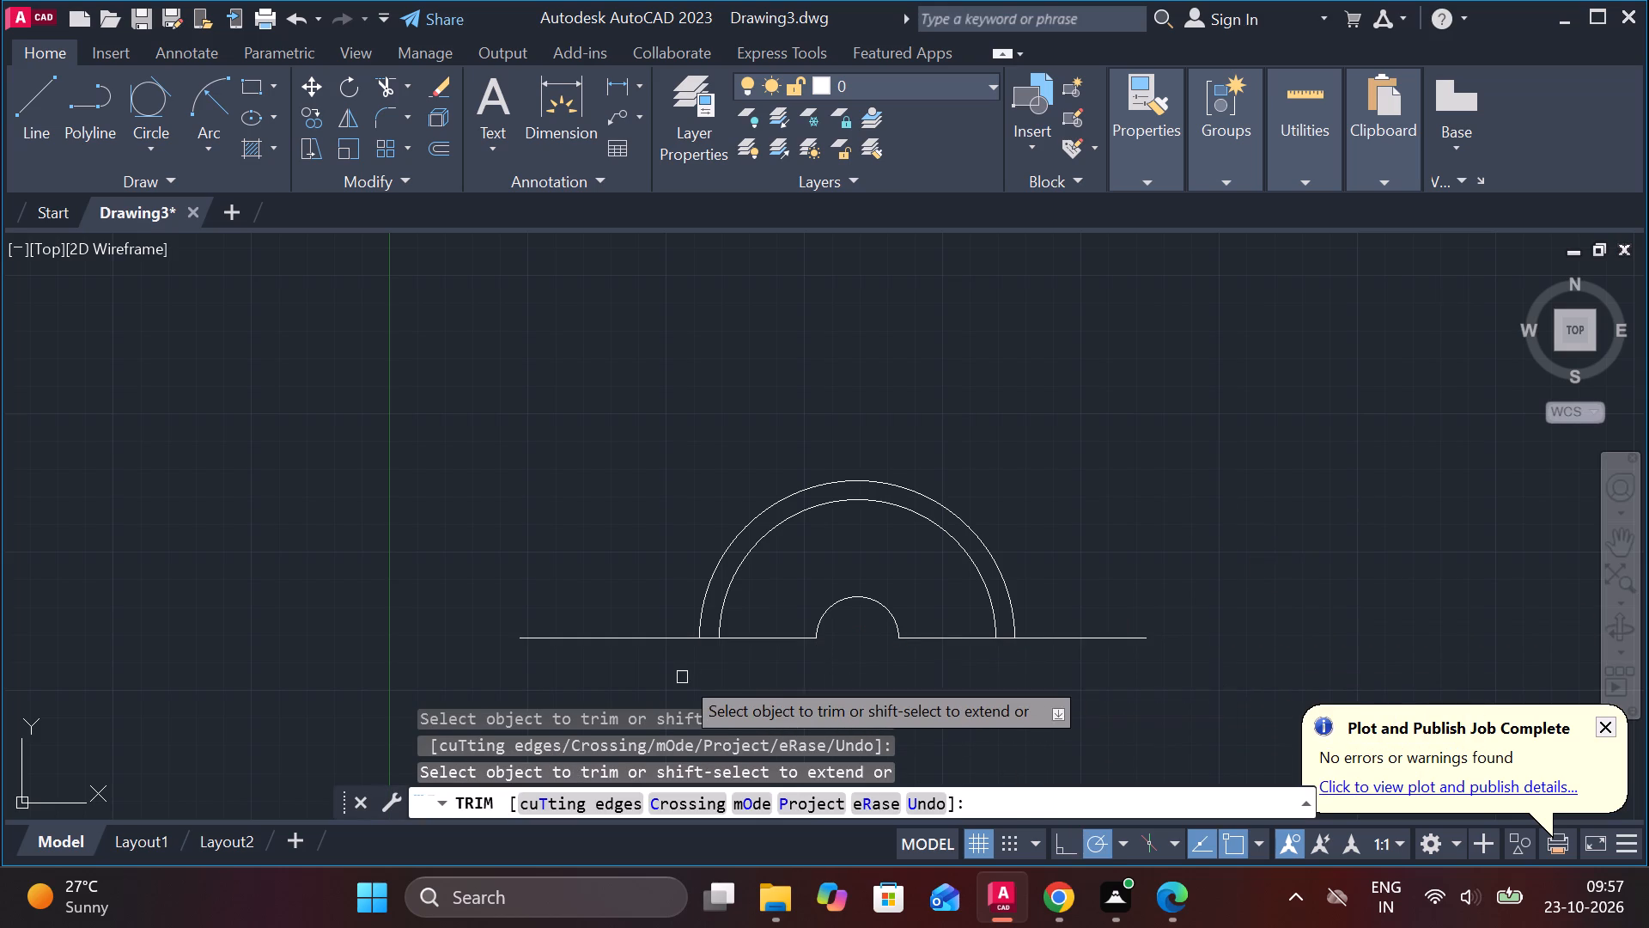
pyautogui.click(660, 644)
pyautogui.click(1050, 637)
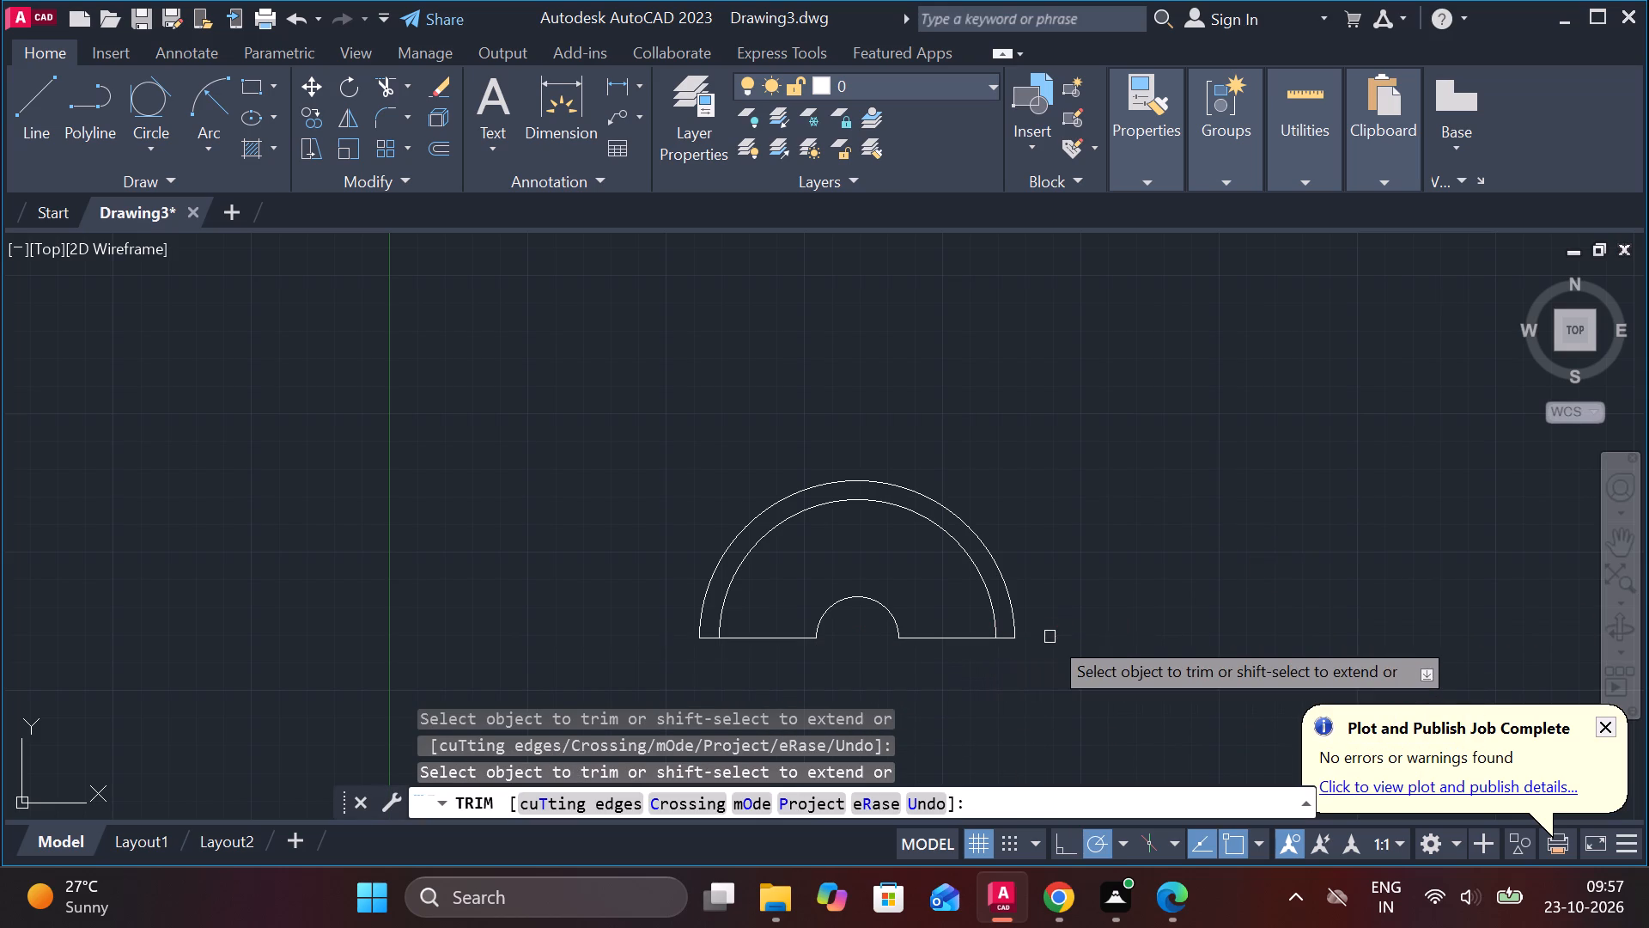
pyautogui.press('Escape')
# Draw a vertical line about 94 units up from the outer arc's right end, and a 114 by 18 rectangle leftward from its top.
pyautogui.press('l')
pyautogui.press('Return')
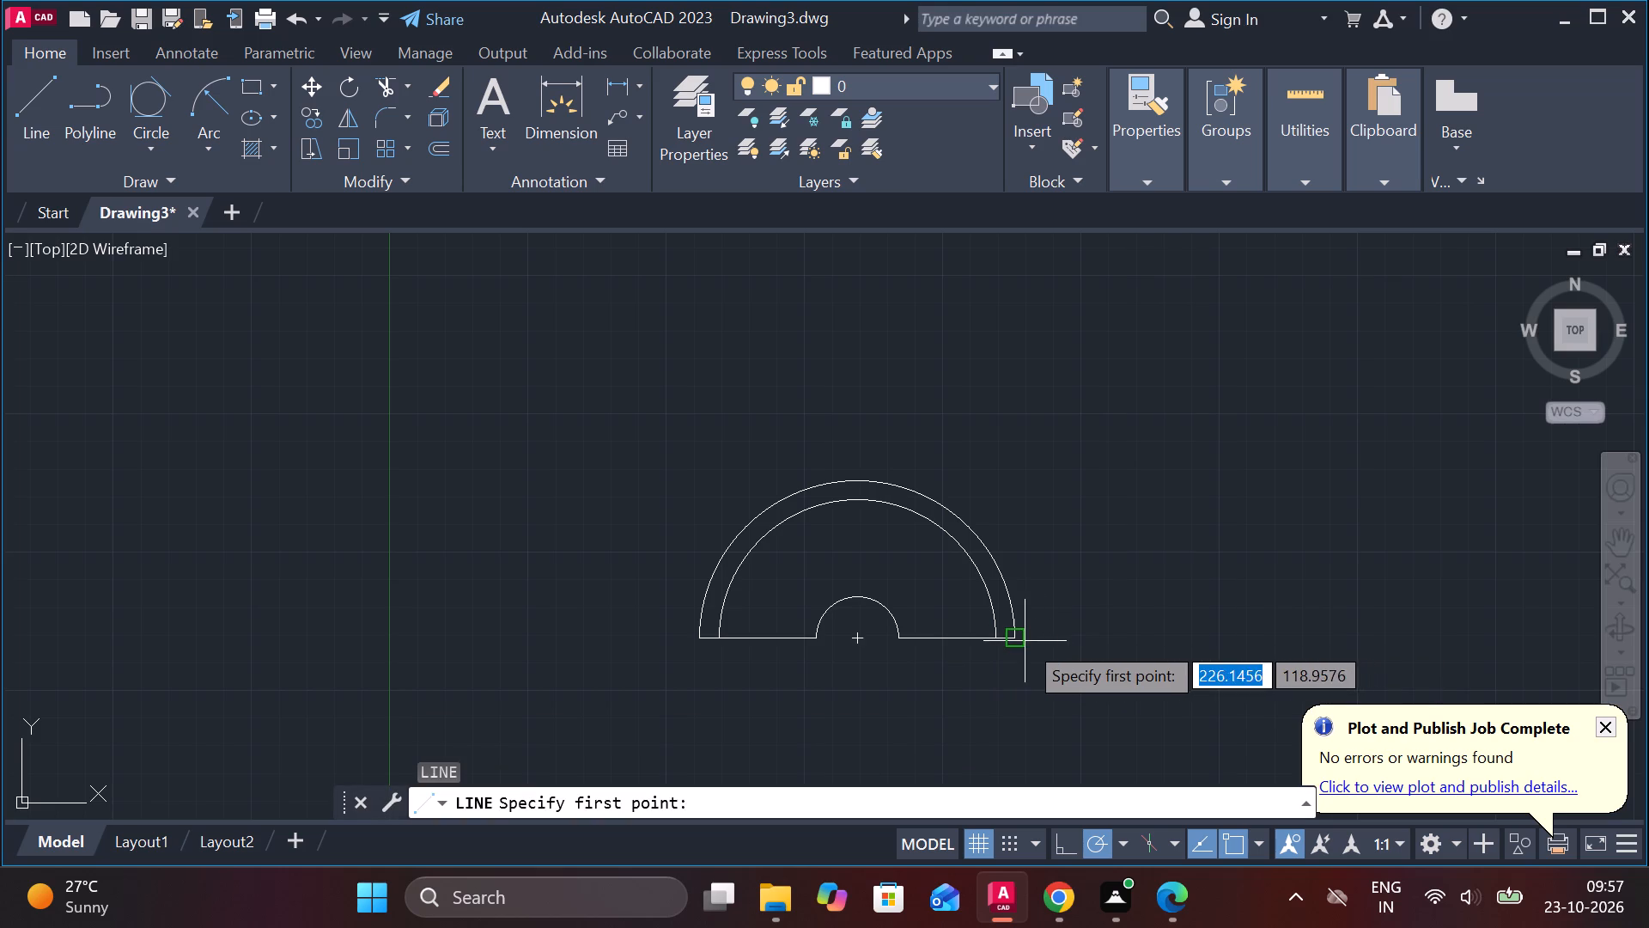
pyautogui.click(1025, 641)
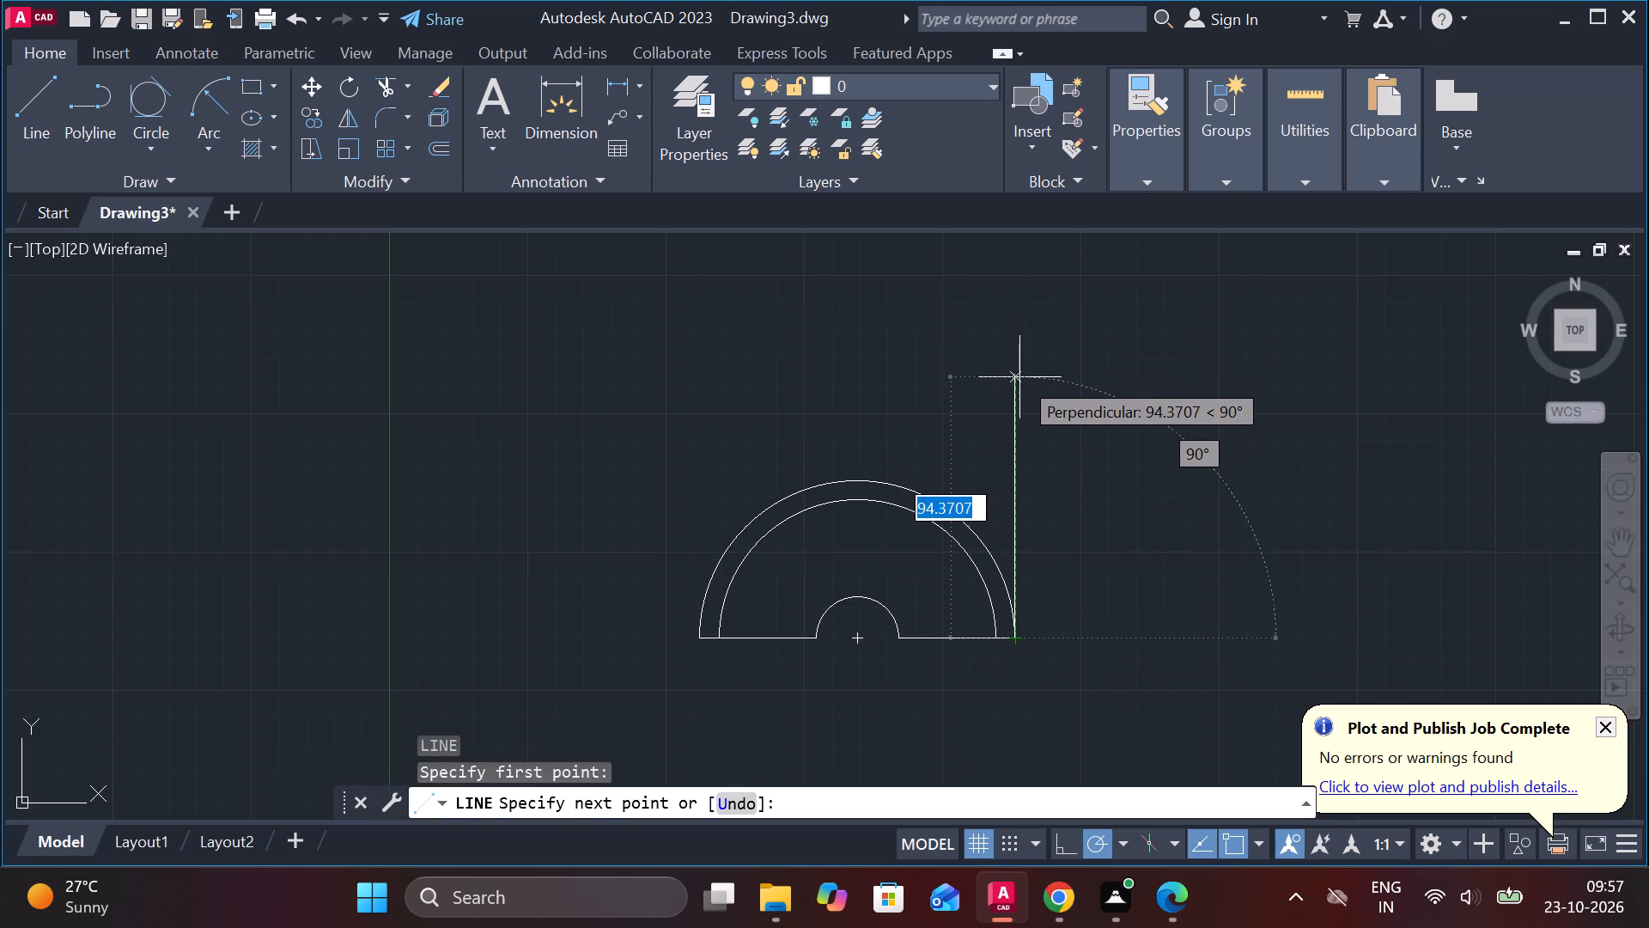
pyautogui.click(1019, 377)
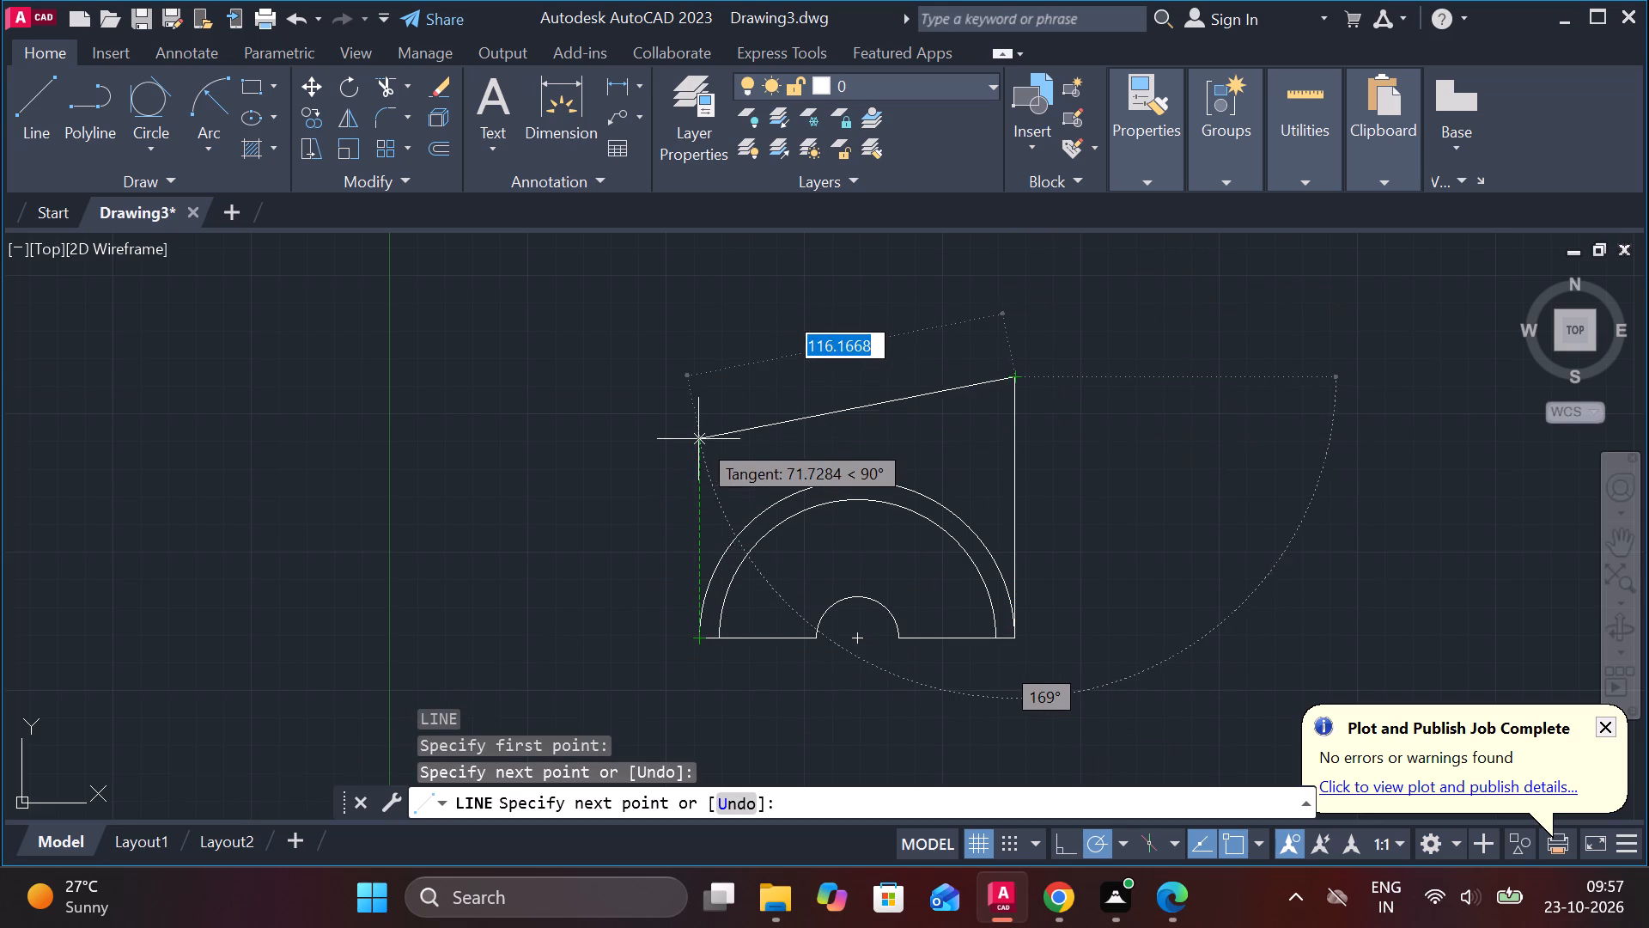
pyautogui.click(700, 386)
pyautogui.press('1')
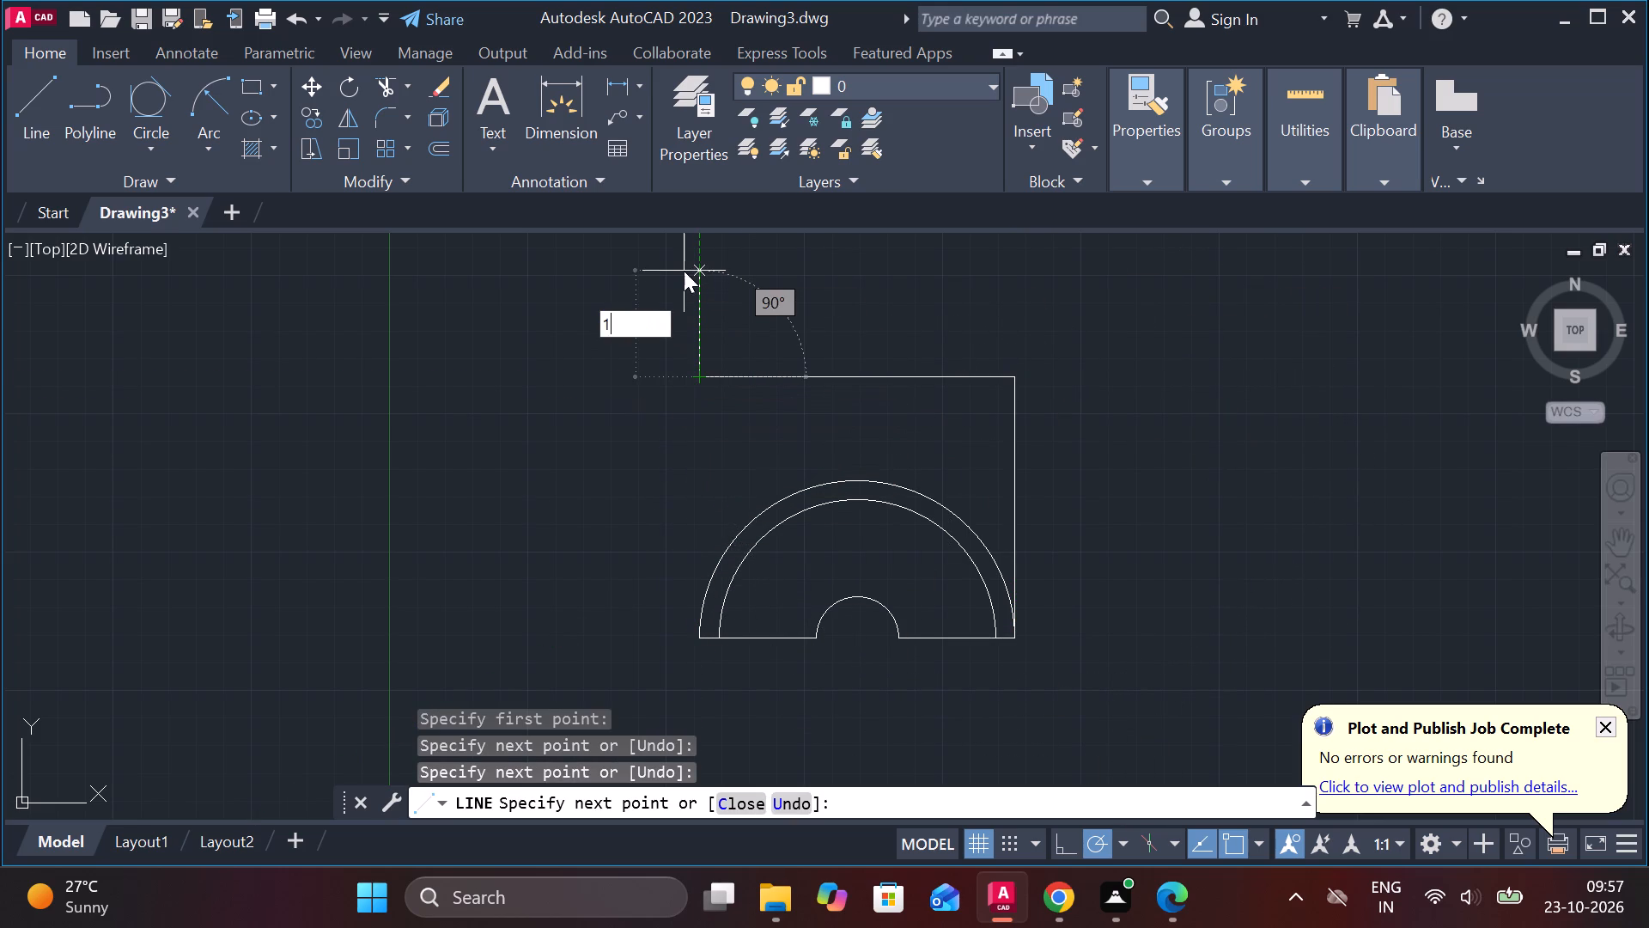
pyautogui.press('8')
pyautogui.press('Return')
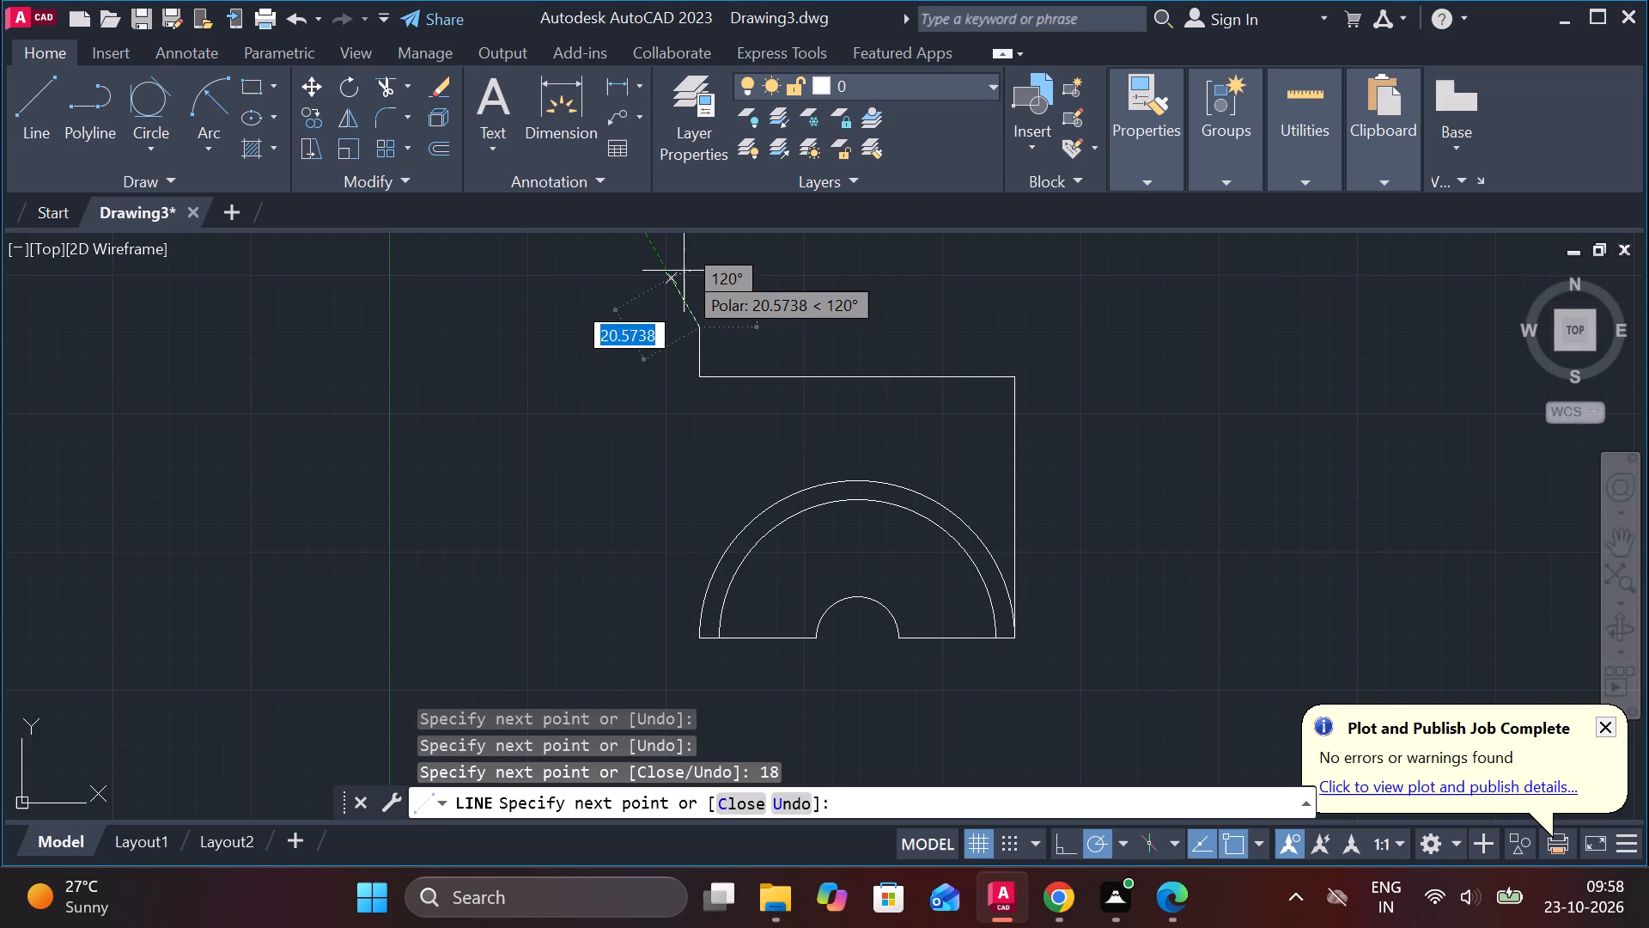
pyautogui.click(1008, 331)
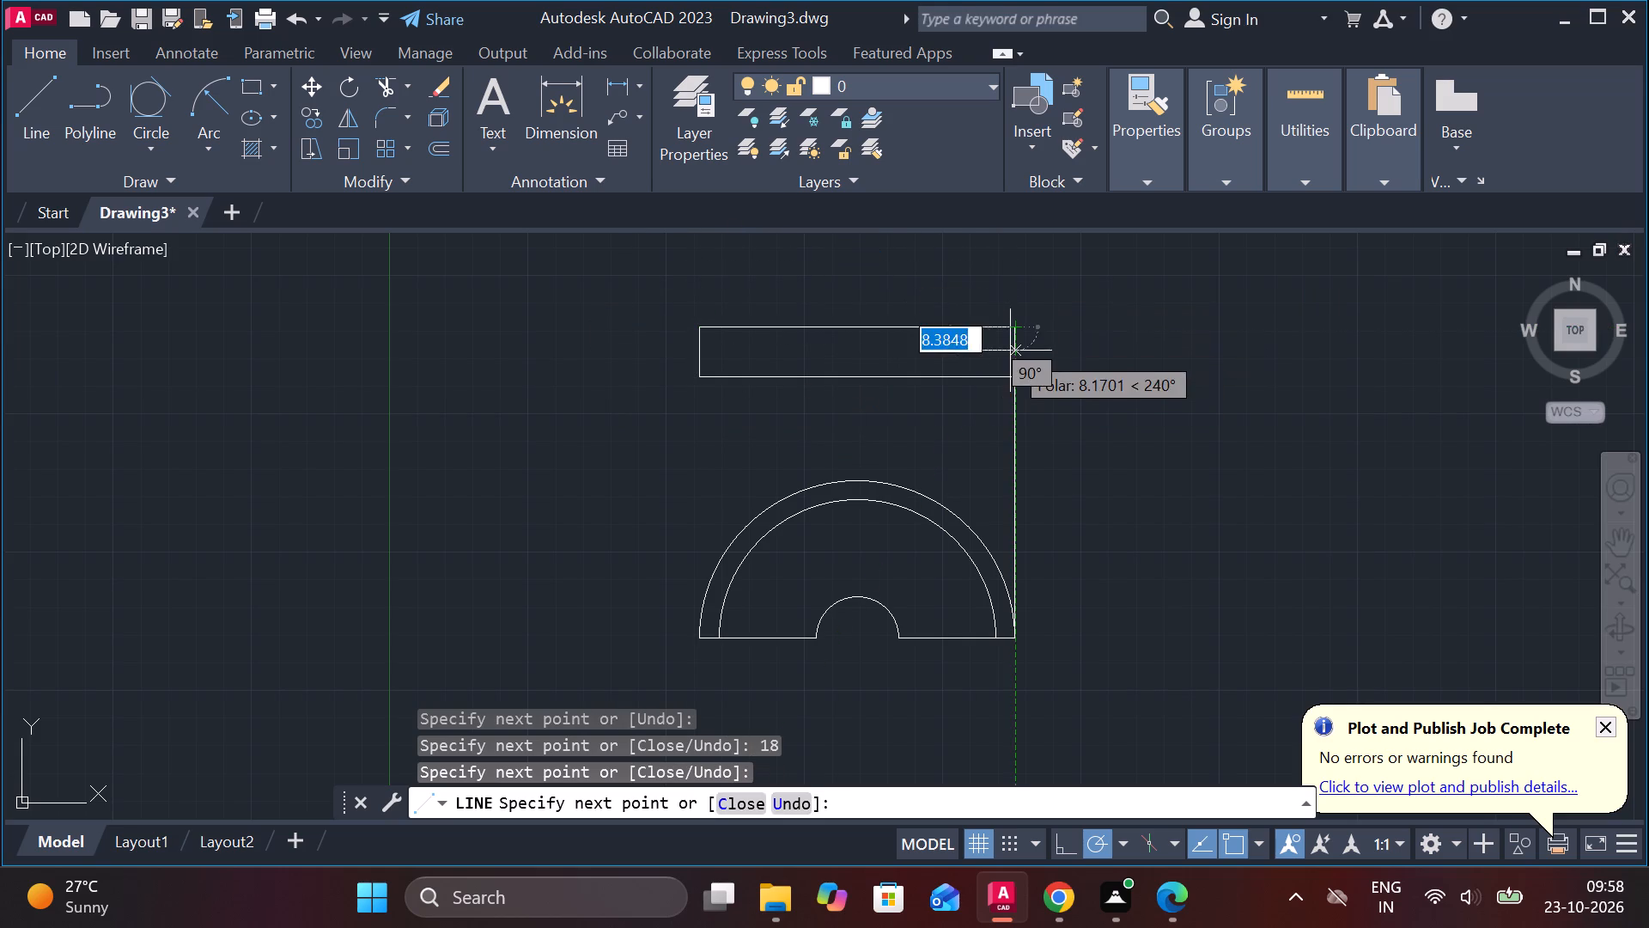
pyautogui.click(1012, 372)
pyautogui.press('Escape')
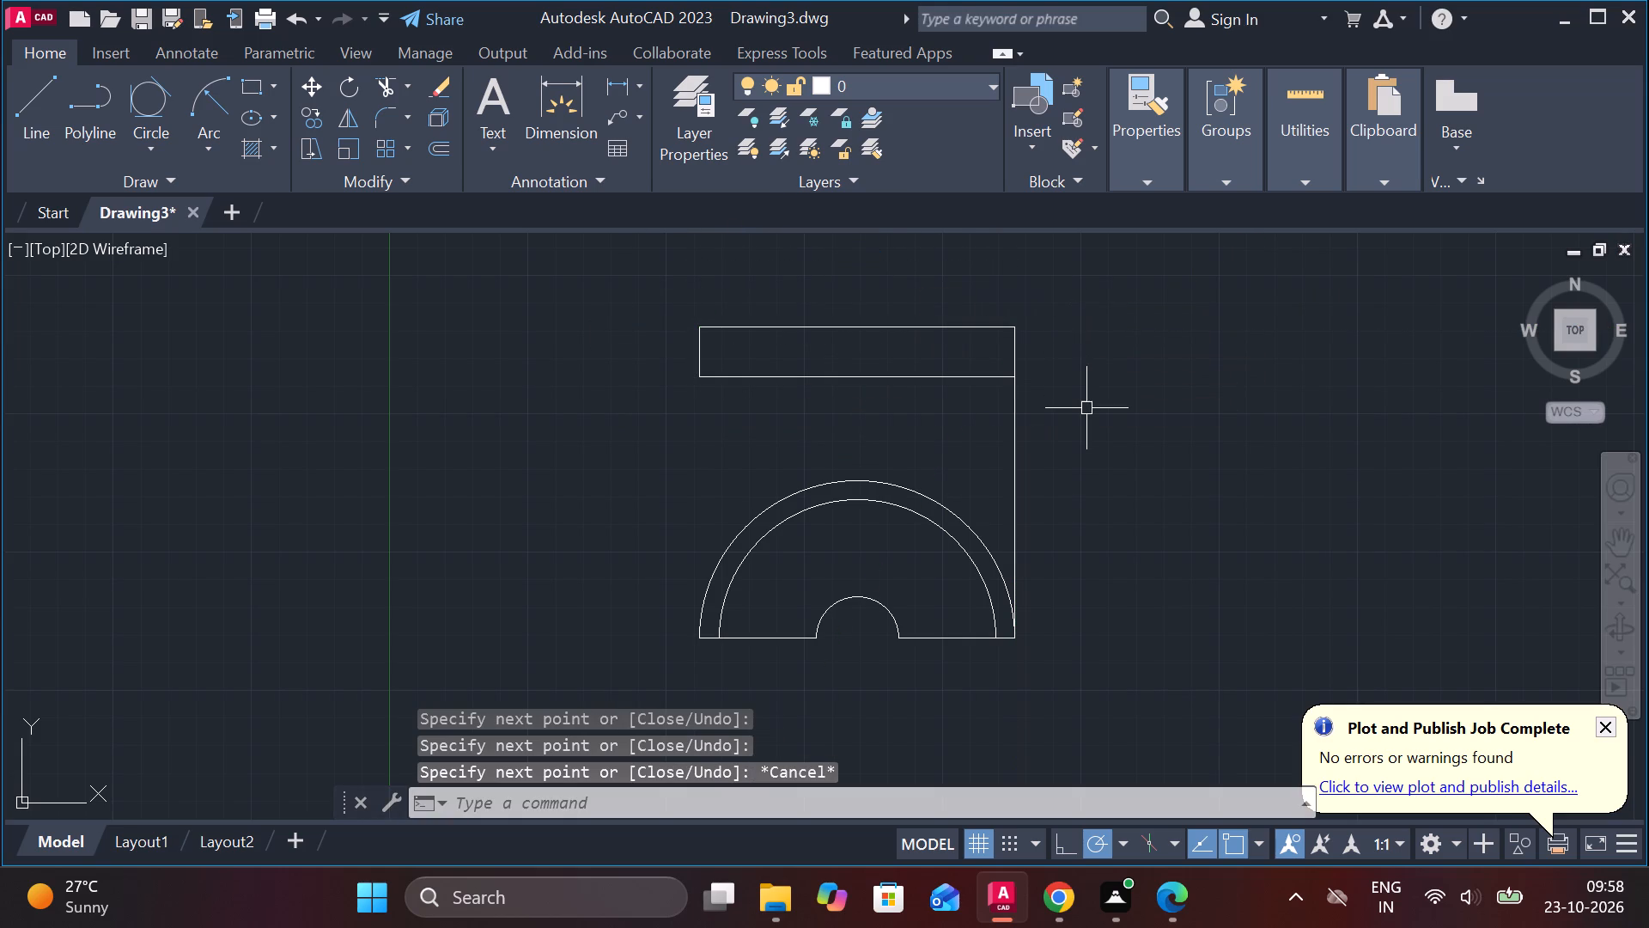
# Trim away the vertical projection line between the rectangle and the outer arc's right end.
pyautogui.write('TR')
pyautogui.press('space')
pyautogui.moveTo(1034, 439); pyautogui.dragTo(958, 443)
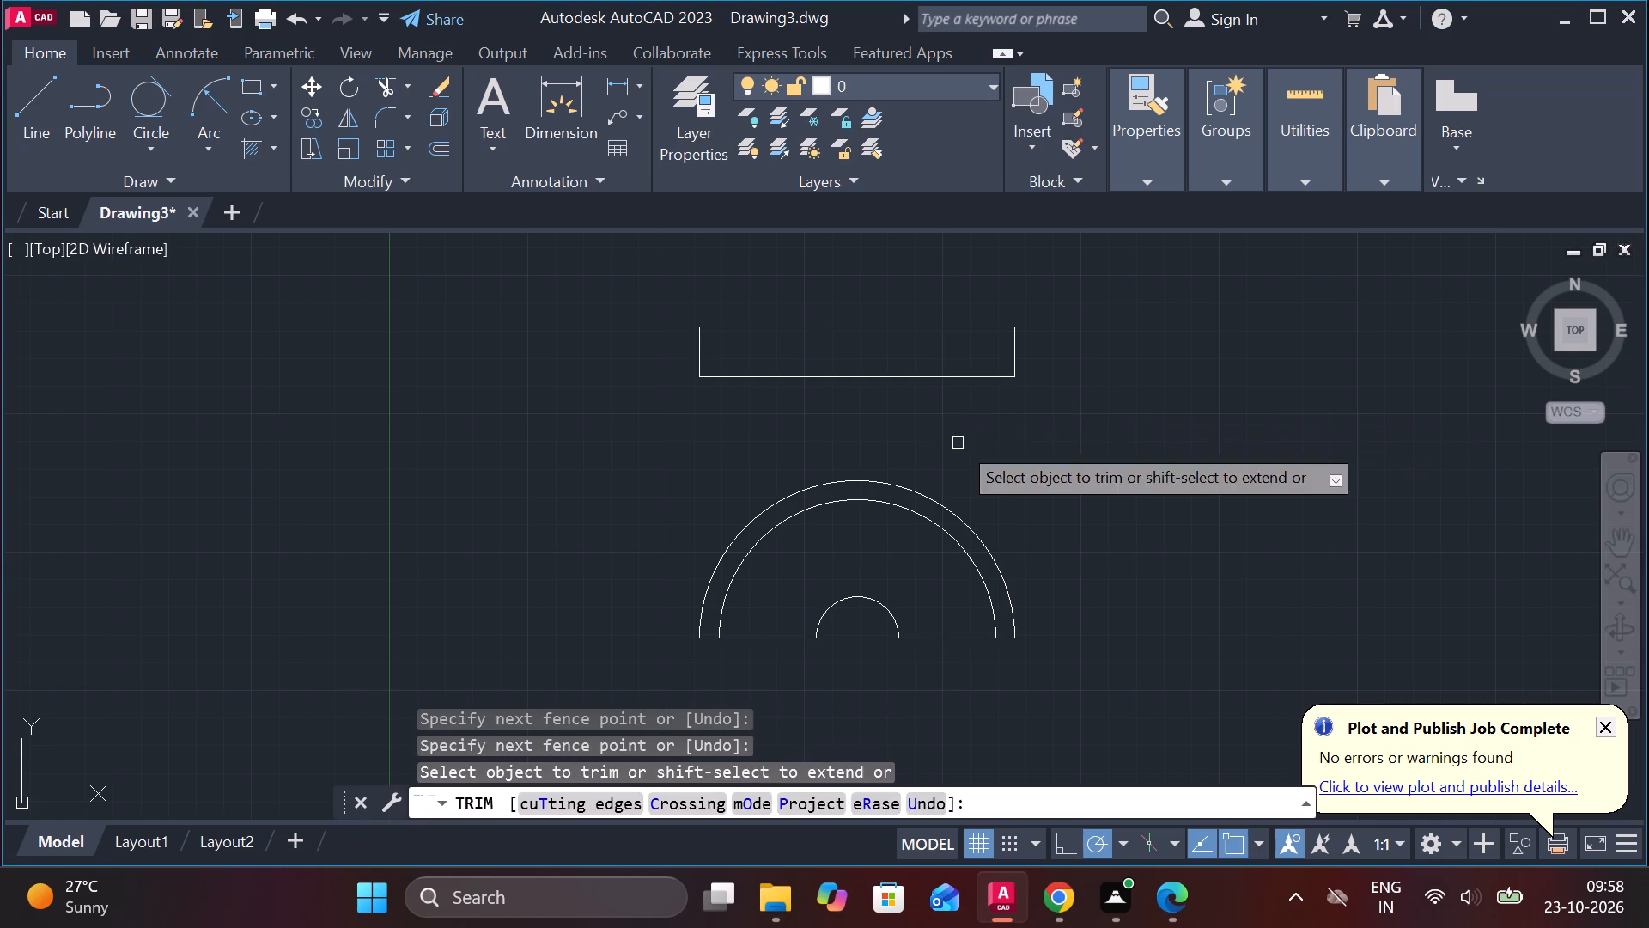
pyautogui.scroll(1, 788, 415)
pyautogui.moveTo(788, 415); pyautogui.dragTo(789, 514, button='middle')
pyautogui.press('Escape')
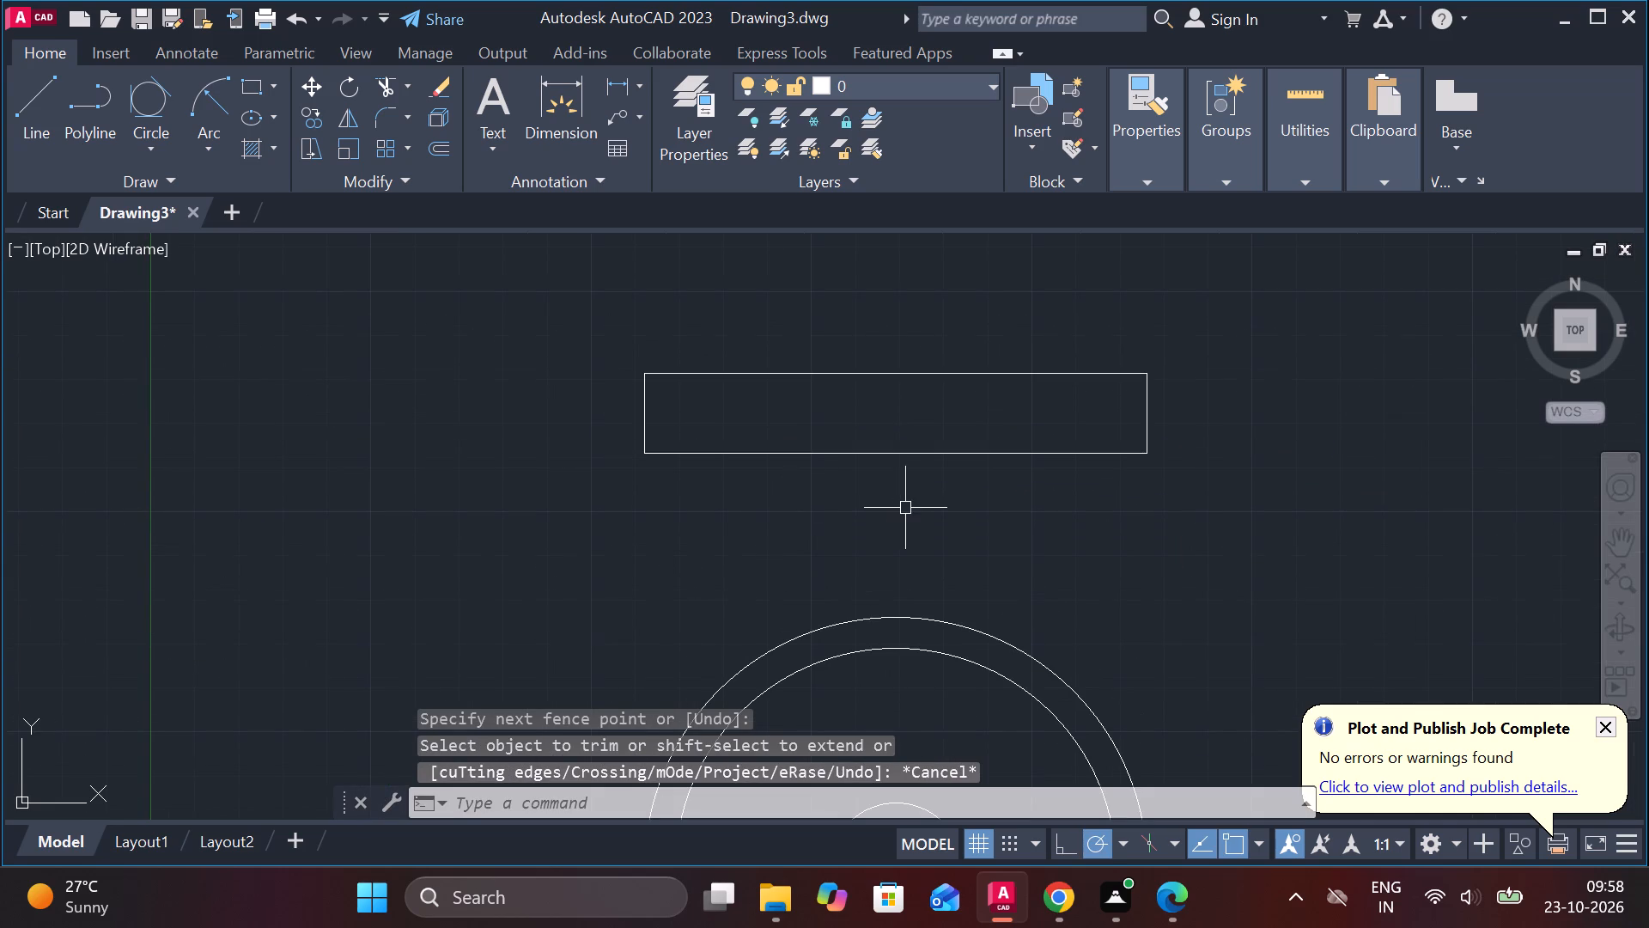
# Draw a vertical centre line from the arcs' common centre up through the rectangle, ending above its top edge.
pyautogui.press('l')
pyautogui.press('Return')
pyautogui.scroll(-2, 909, 508)
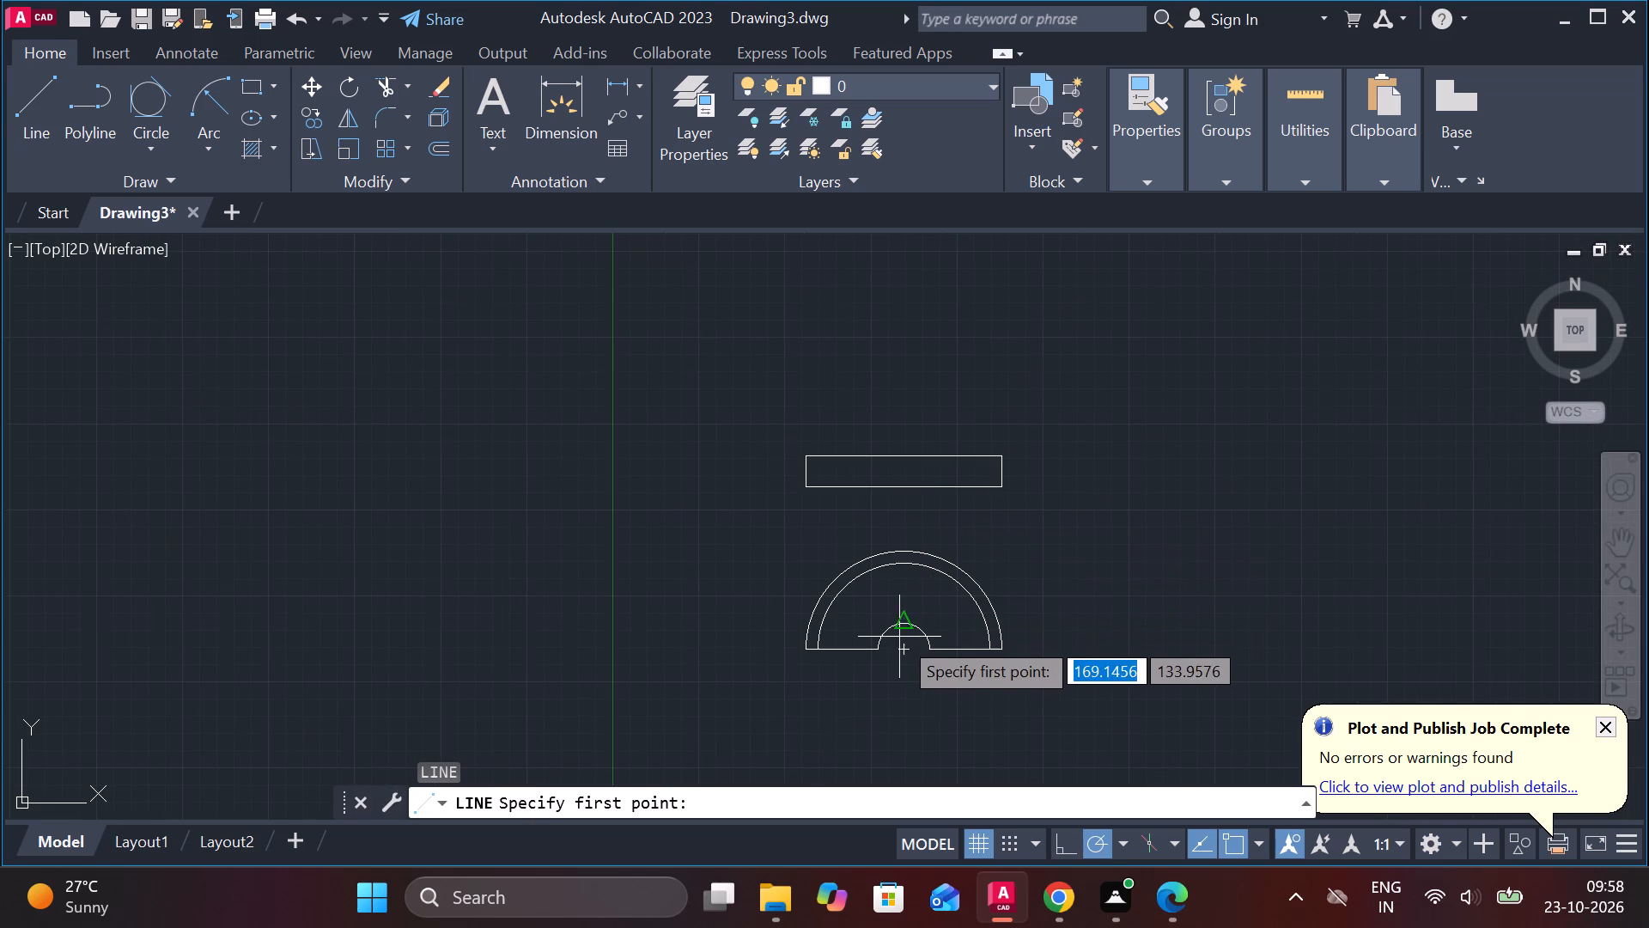
pyautogui.click(900, 644)
pyautogui.click(891, 412)
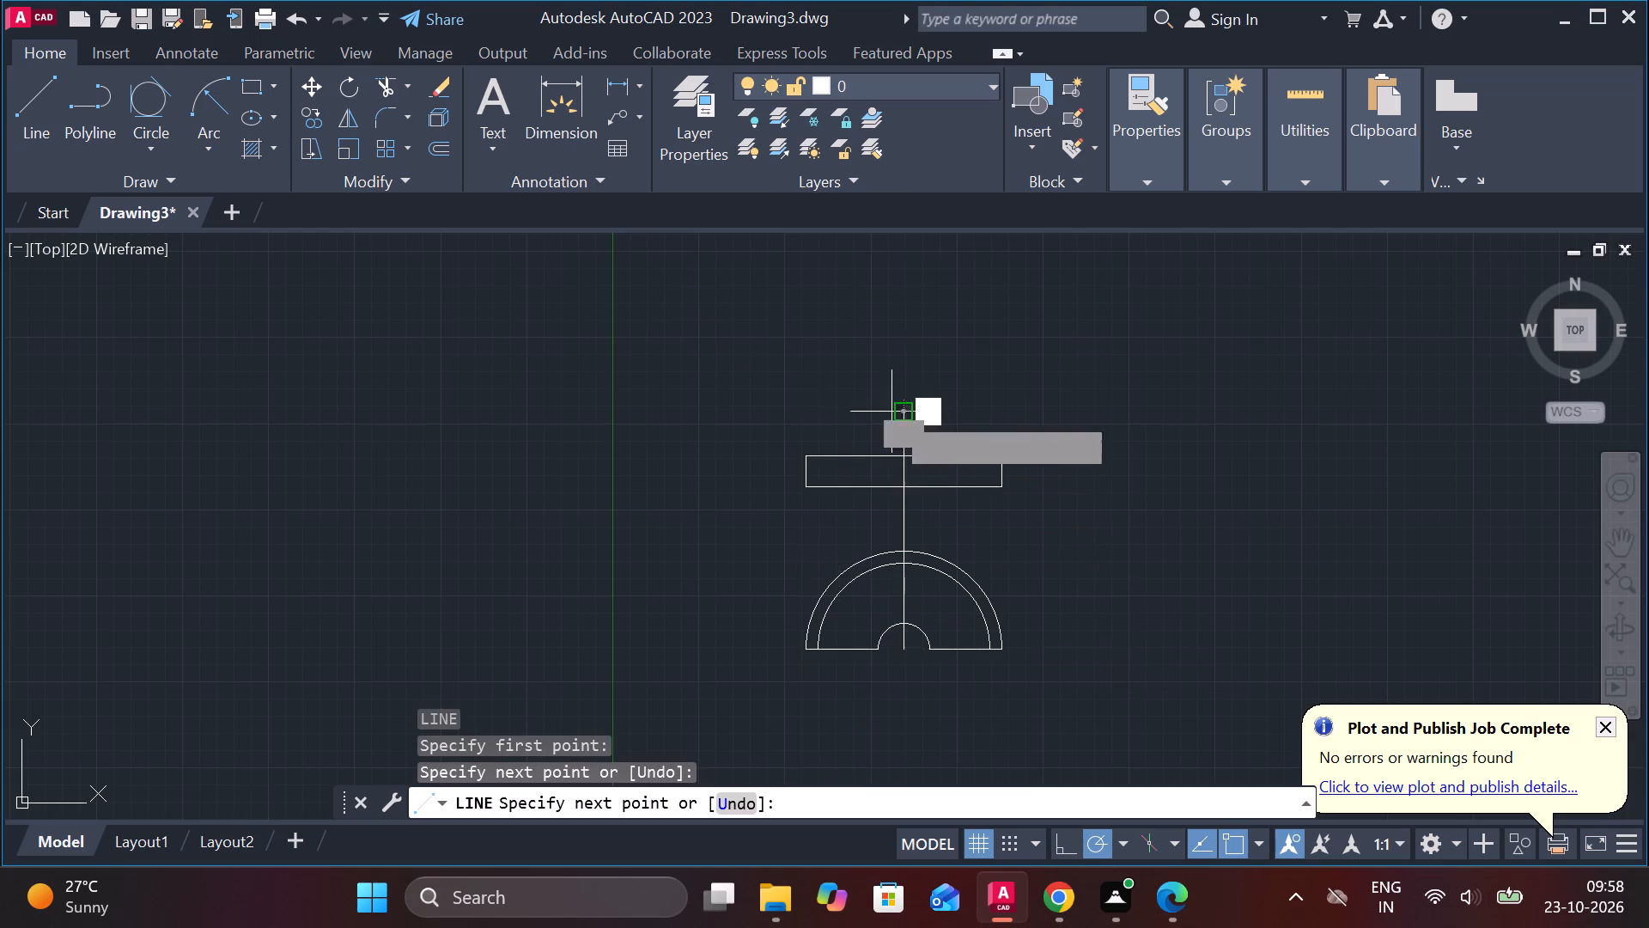
pyautogui.scroll(2, 915, 392)
pyautogui.press('Escape')
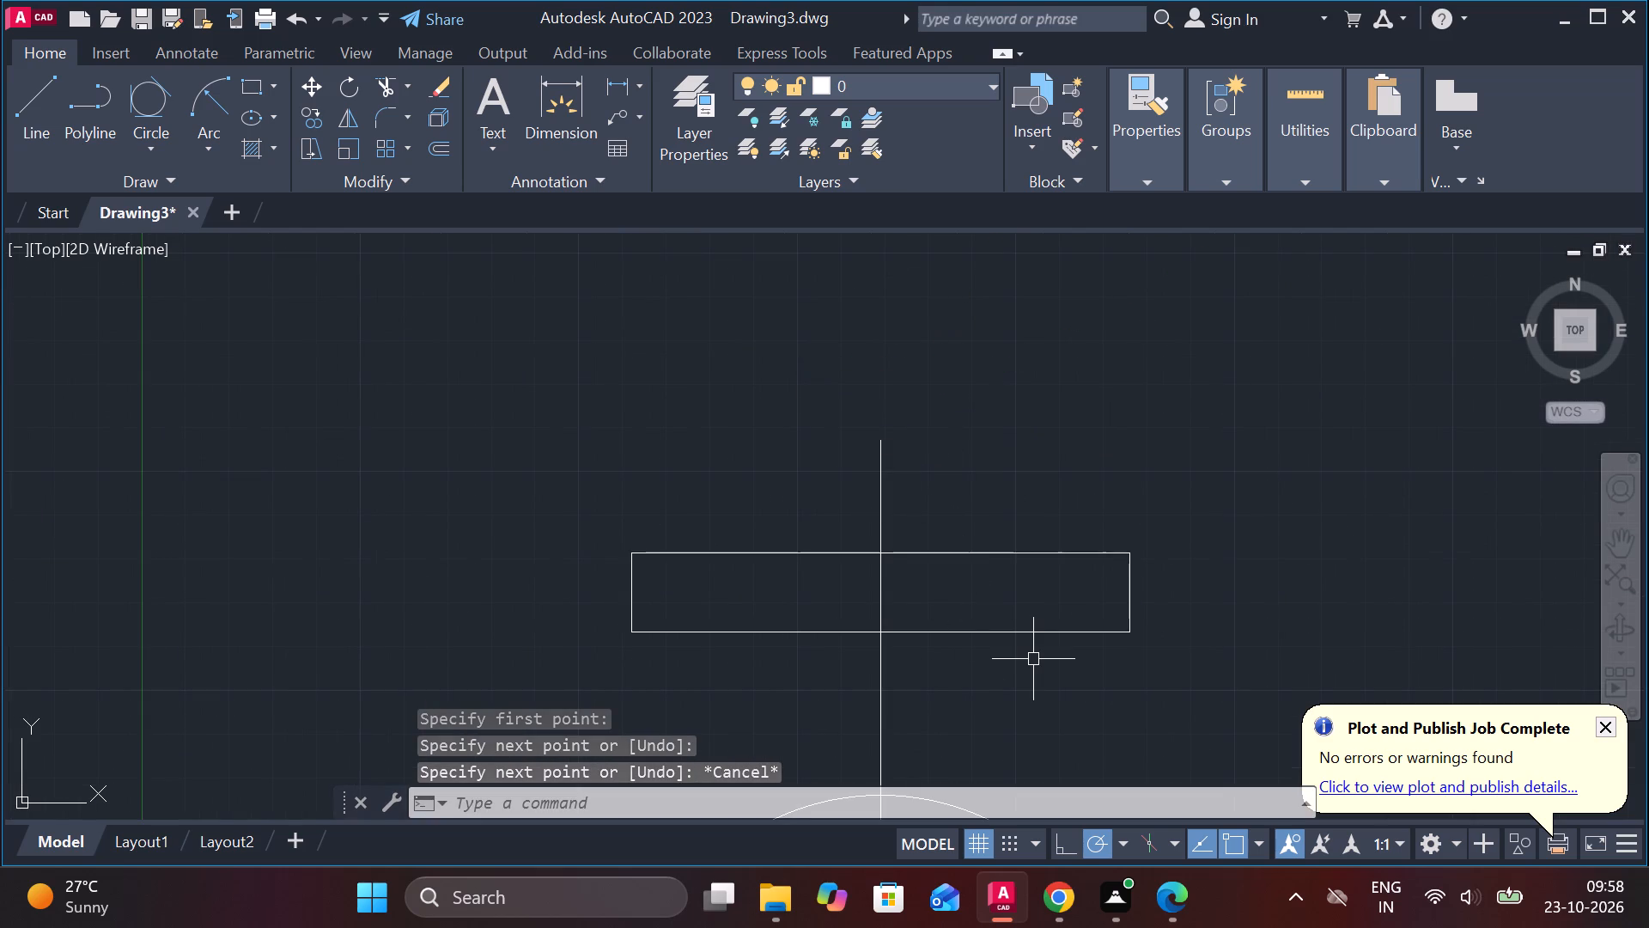
# Offset the rectangle's bottom edge 3 units upward, inside the rectangle.
pyautogui.click(991, 627)
pyautogui.press('o')
pyautogui.press('Return')
pyautogui.press('Return')
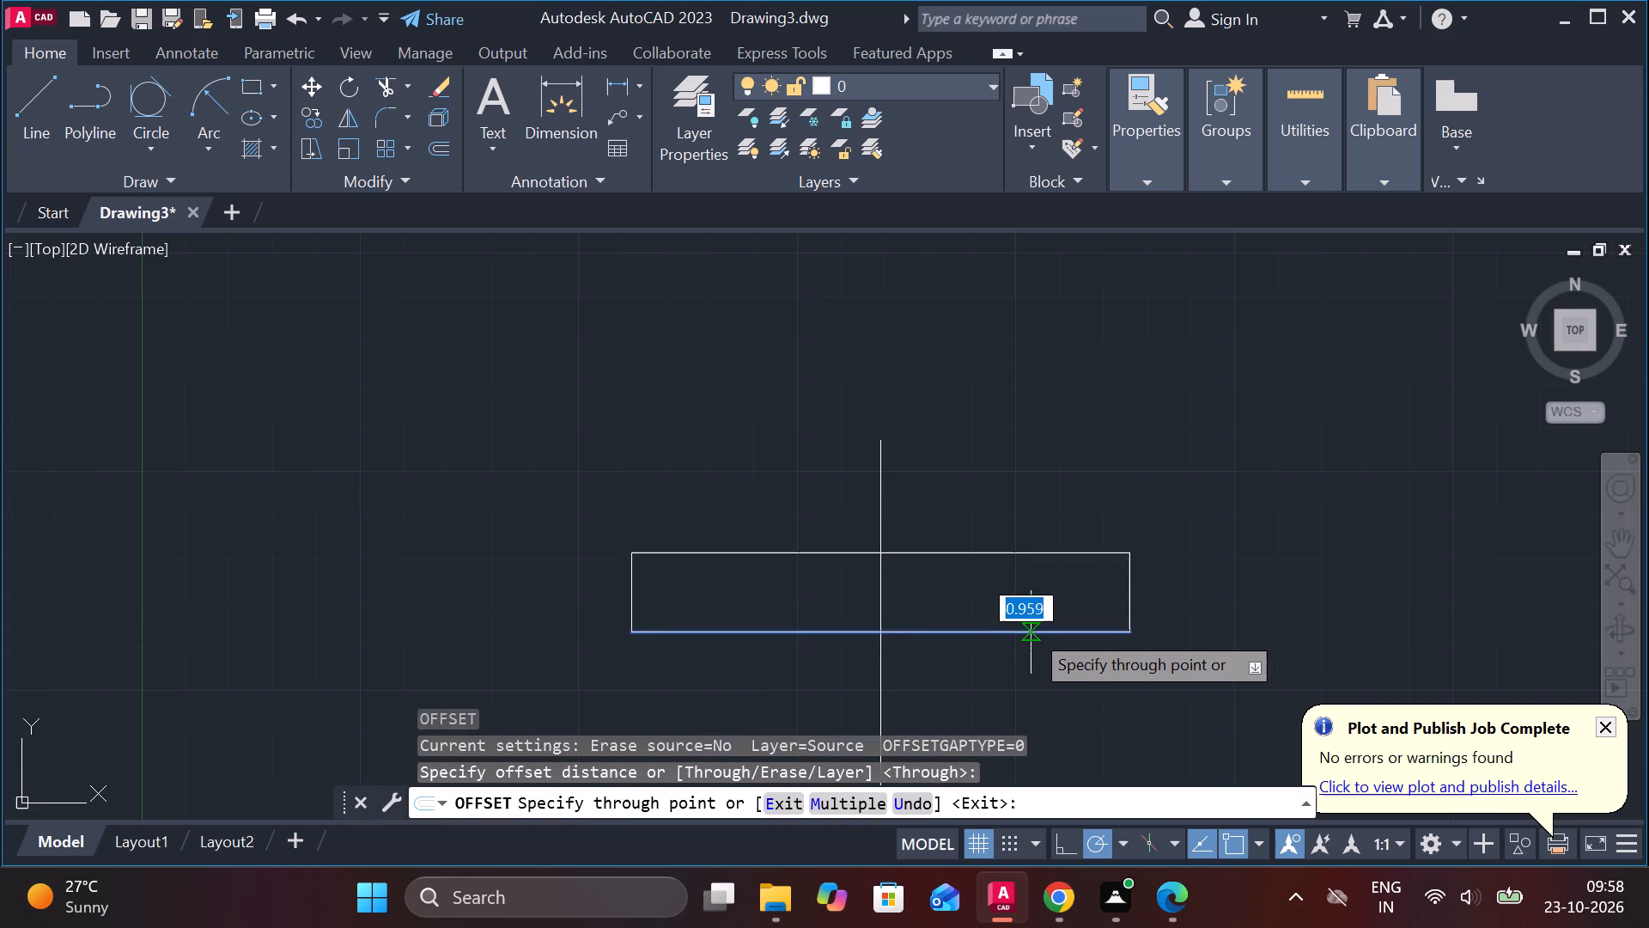
pyautogui.press('3')
pyautogui.press('Return')
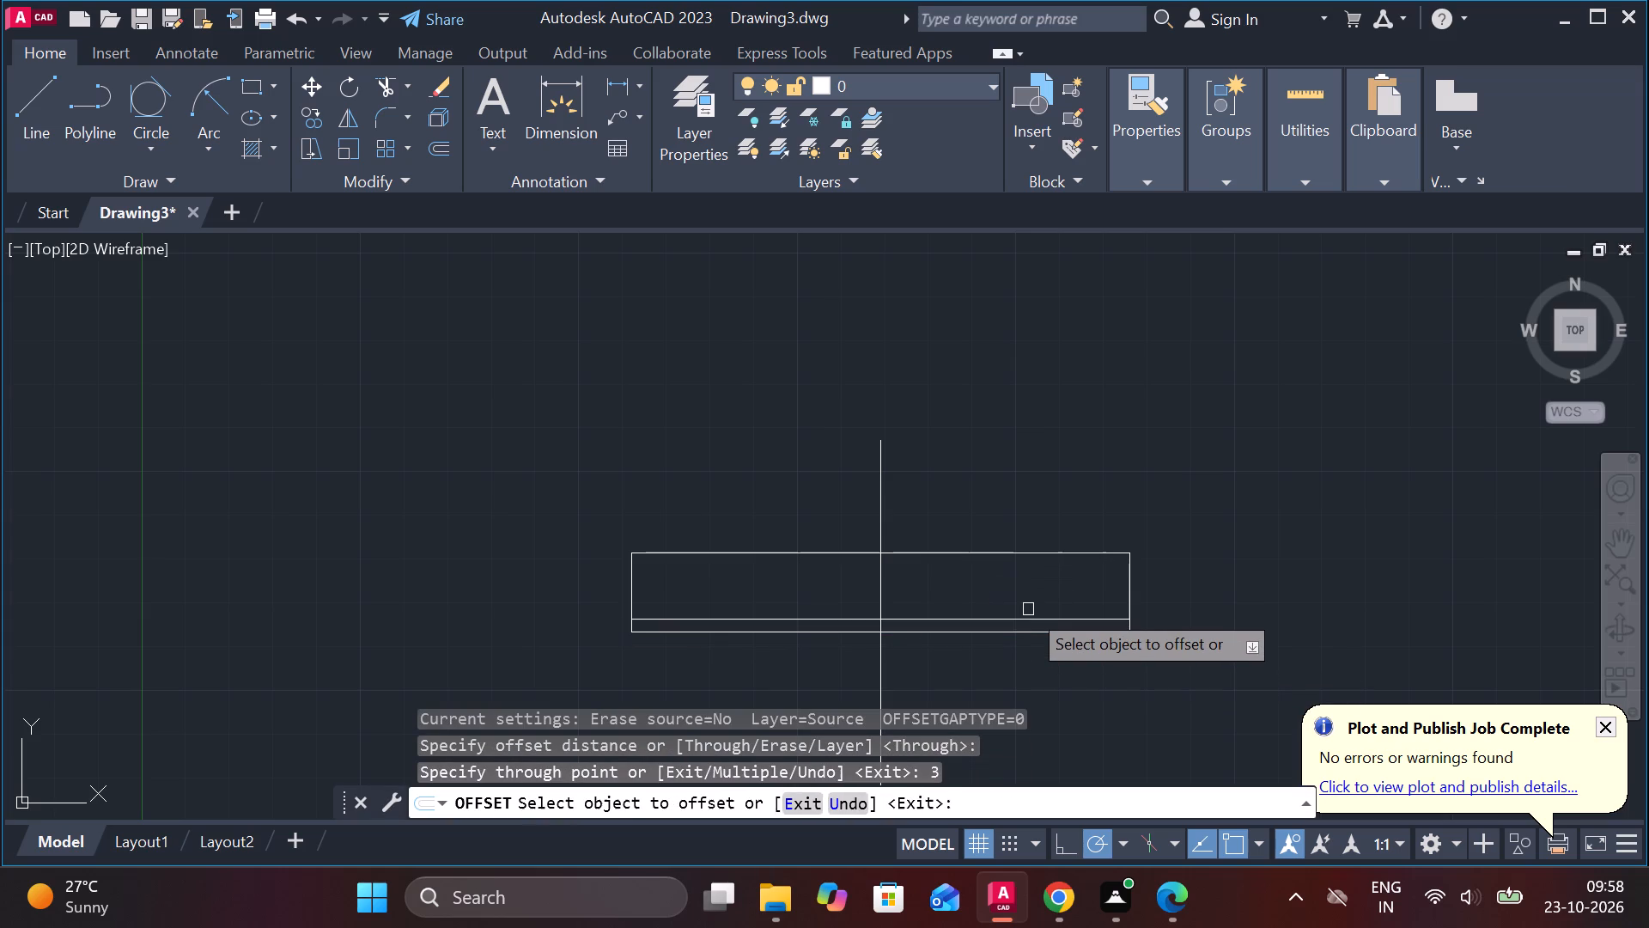
pyautogui.moveTo(1028, 614); pyautogui.dragTo(989, 486, button='middle')
pyautogui.press('Escape')
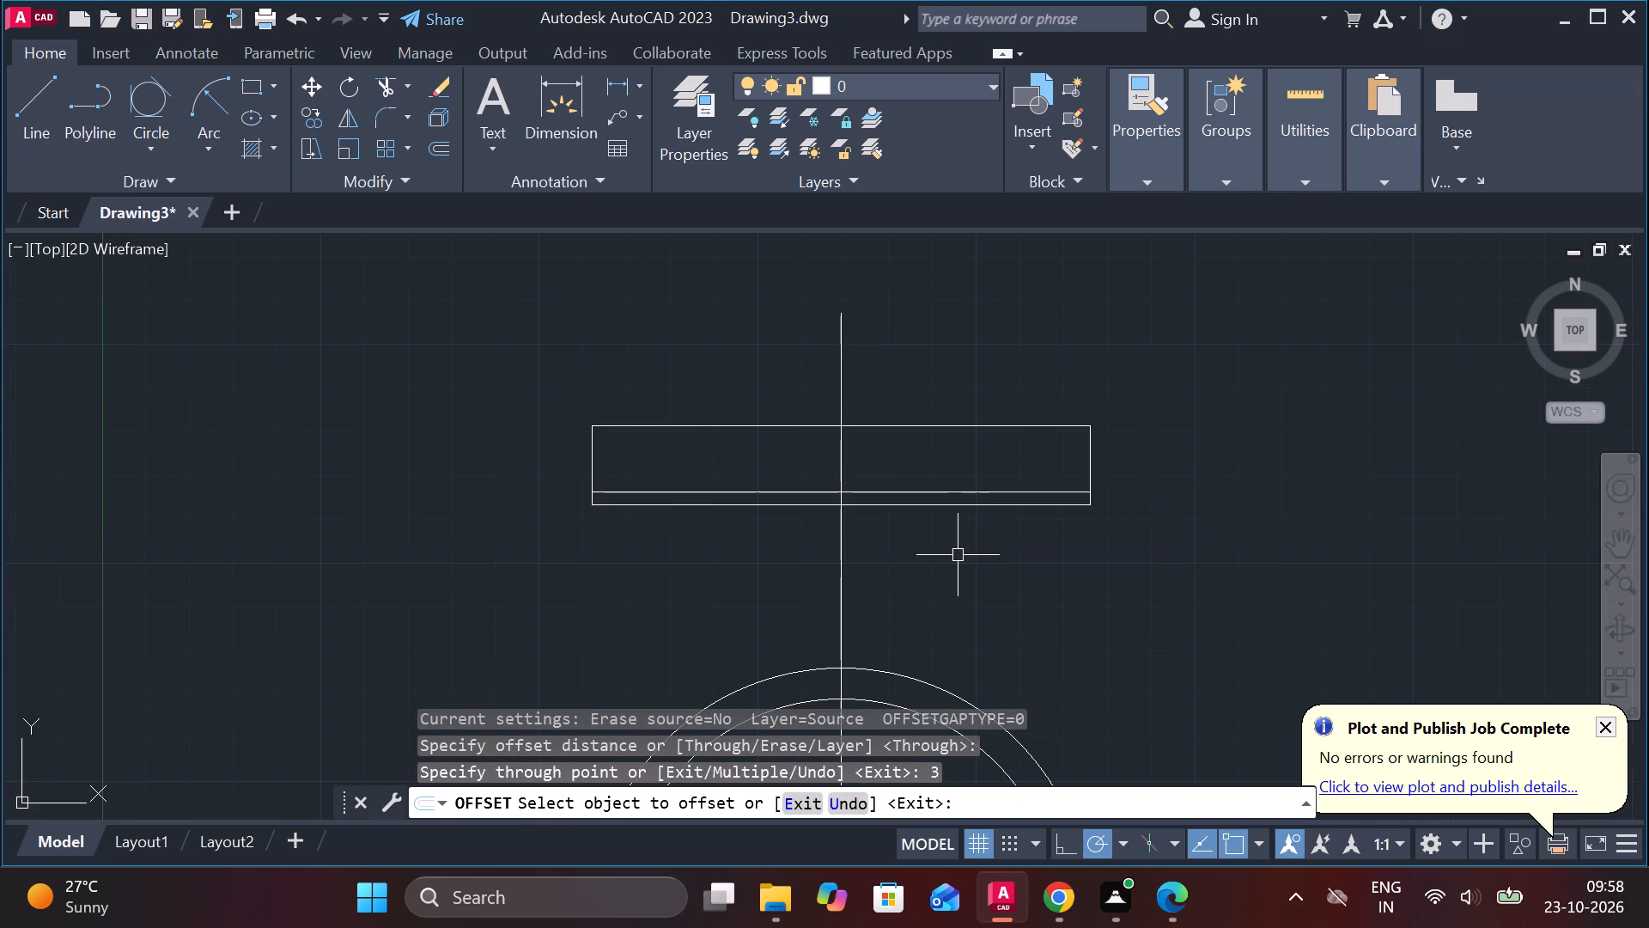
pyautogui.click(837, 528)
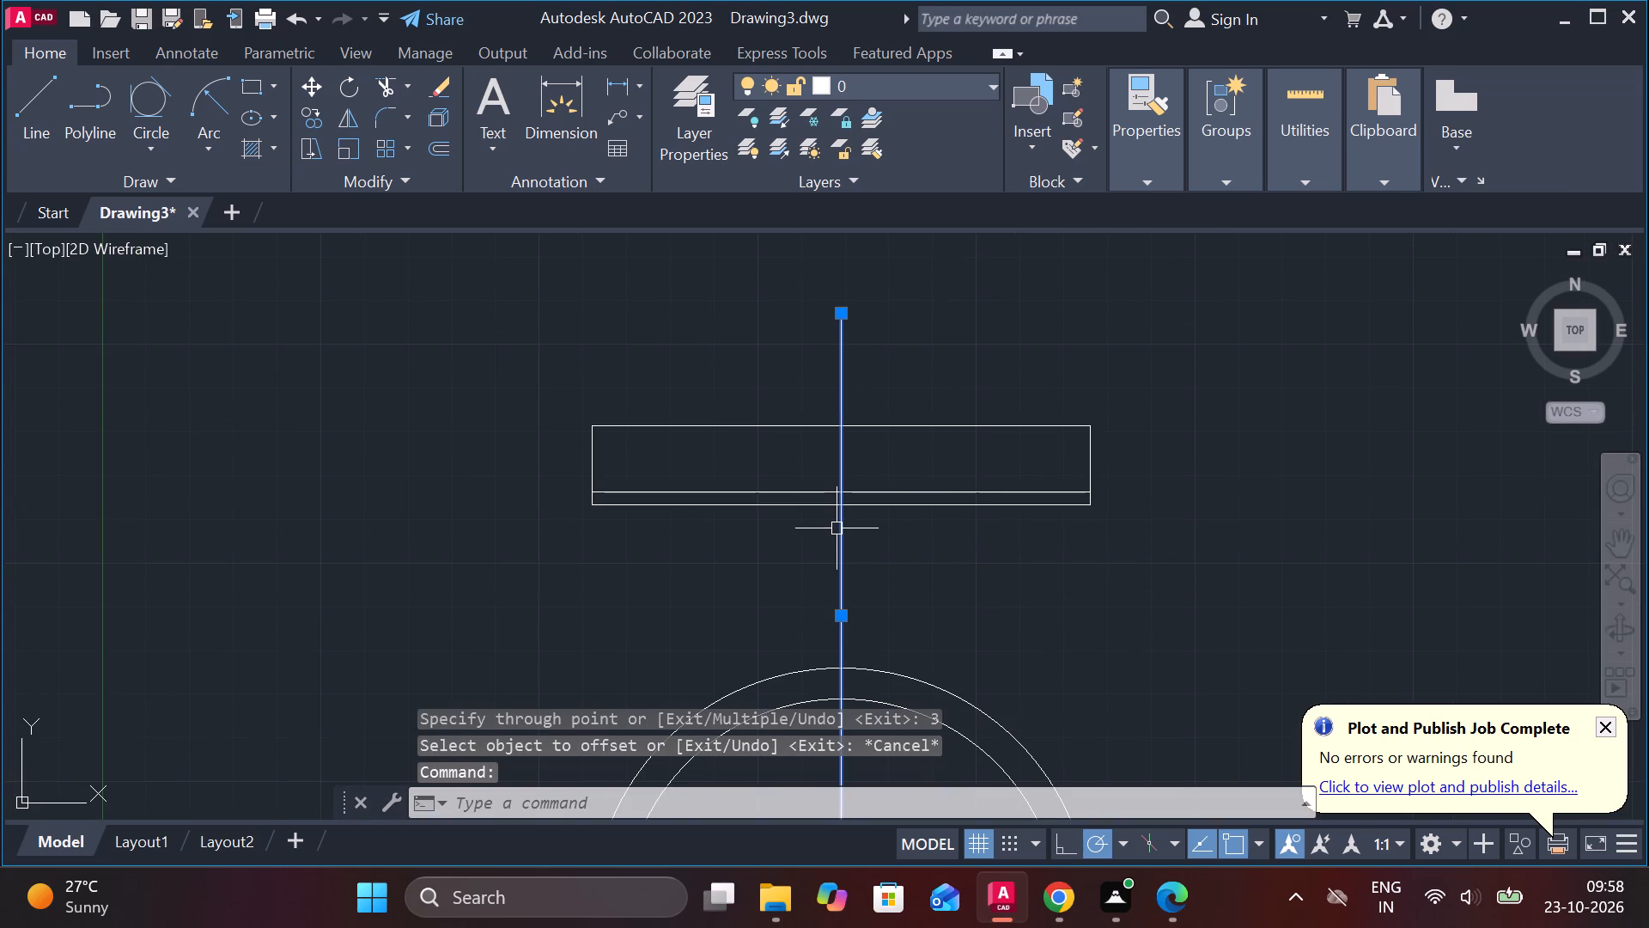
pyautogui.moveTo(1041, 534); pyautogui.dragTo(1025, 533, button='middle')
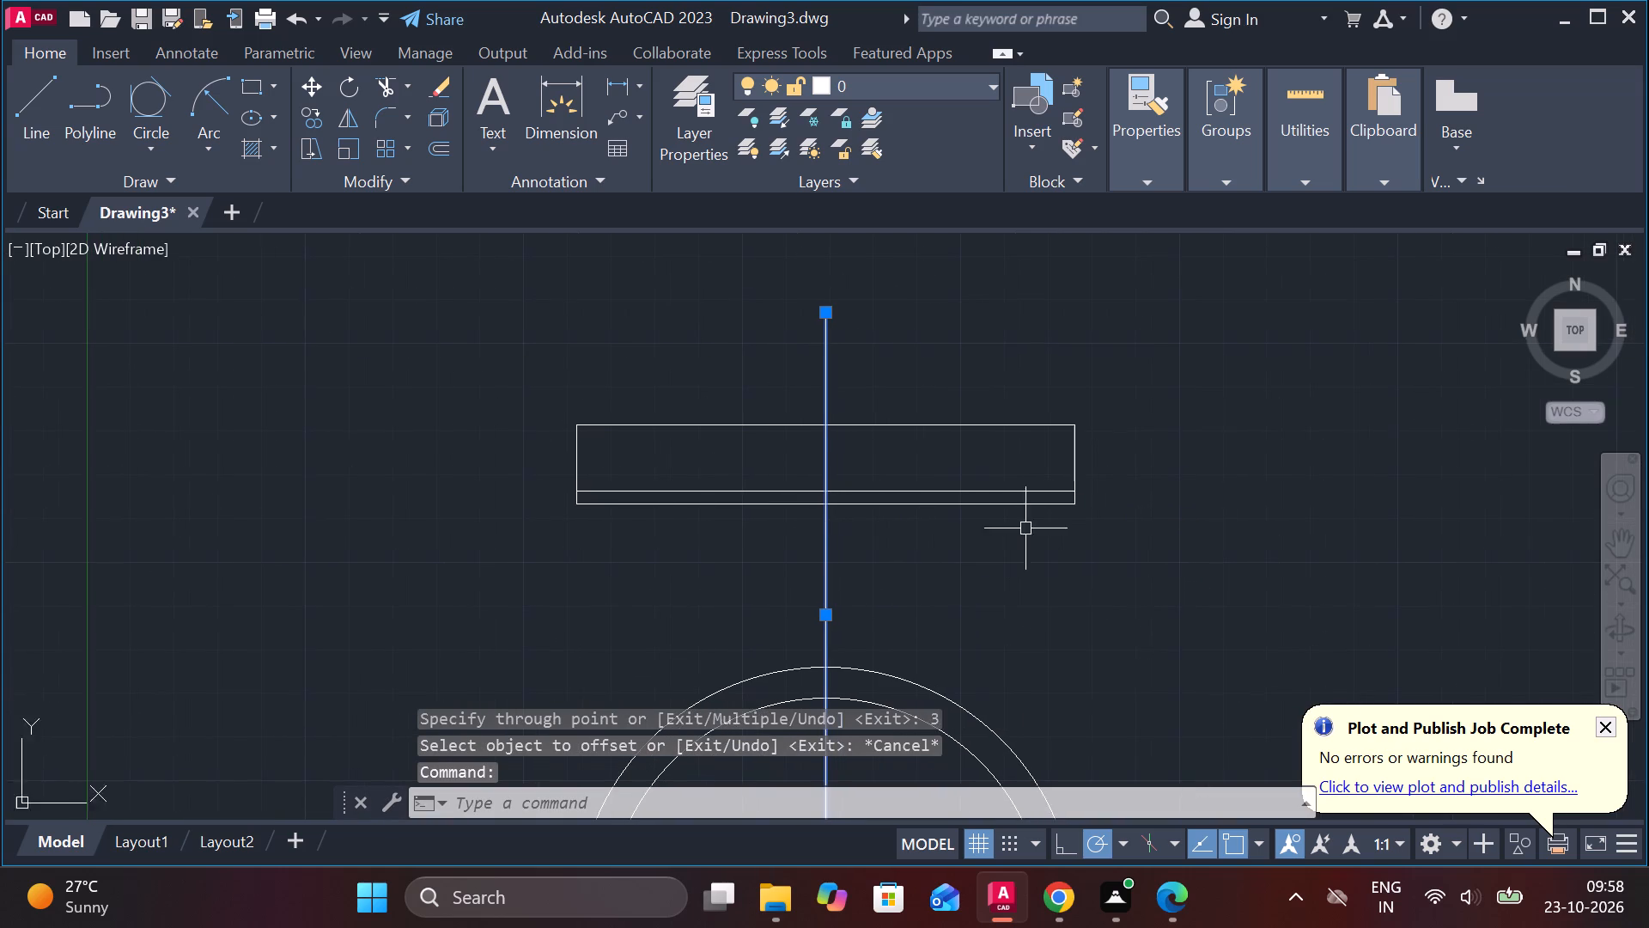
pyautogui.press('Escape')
# Draw a short vertical line on the centre line, from the offset line down to the rectangle's bottom edge.
pyautogui.scroll(2, 884, 535)
pyautogui.press('l')
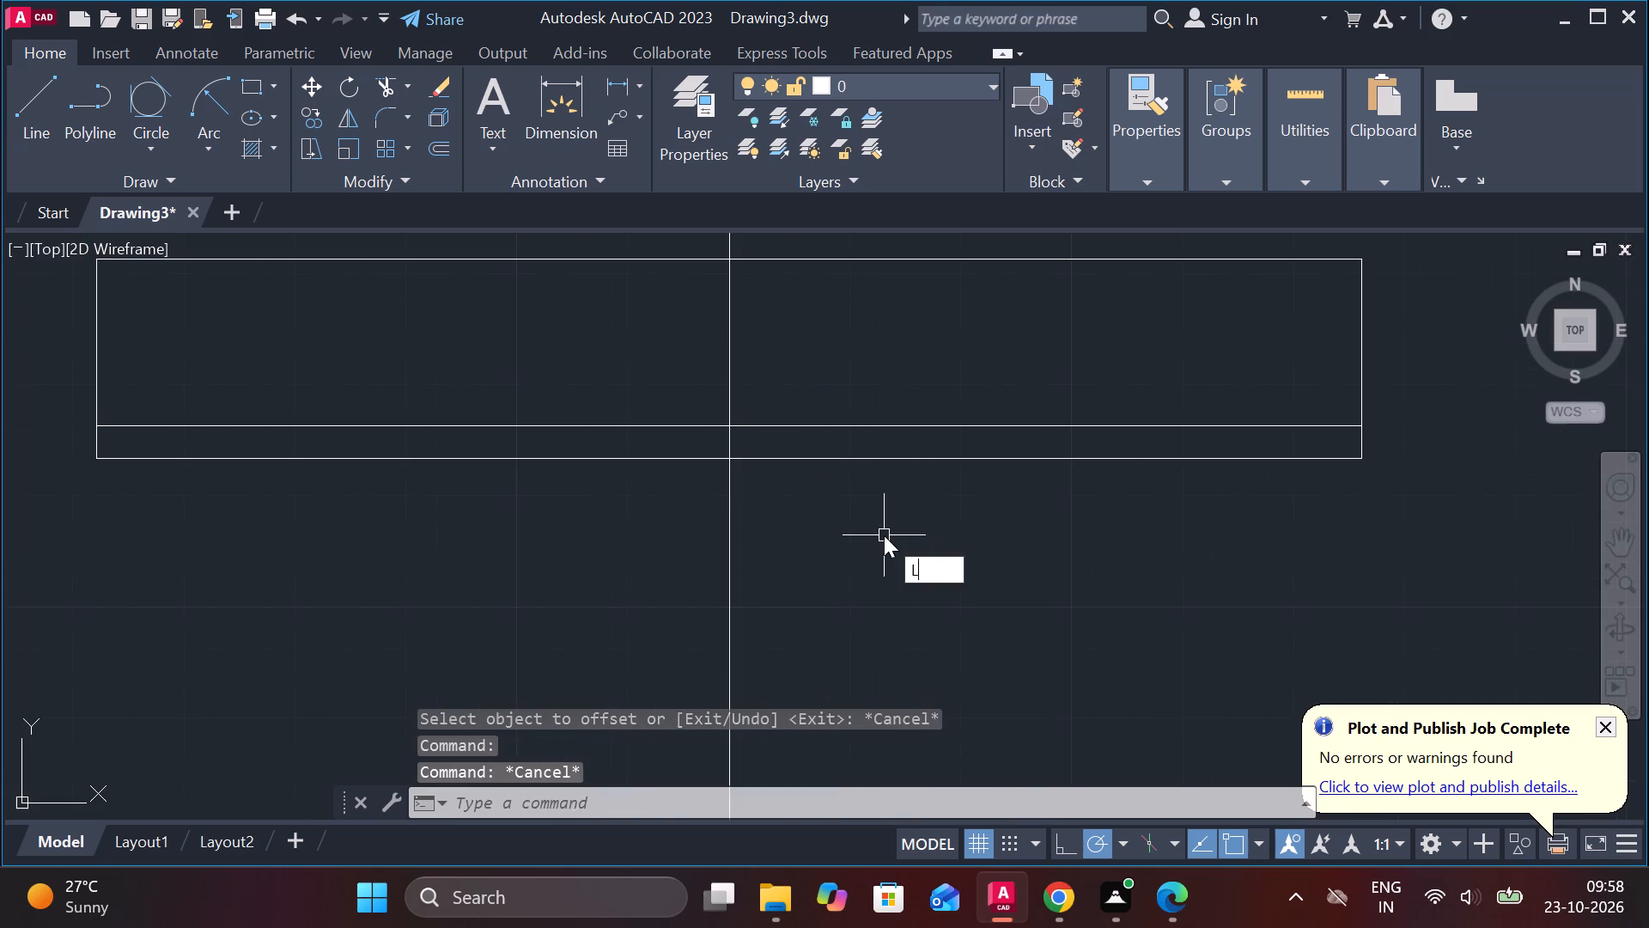
pyautogui.press('Return')
pyautogui.click(736, 428)
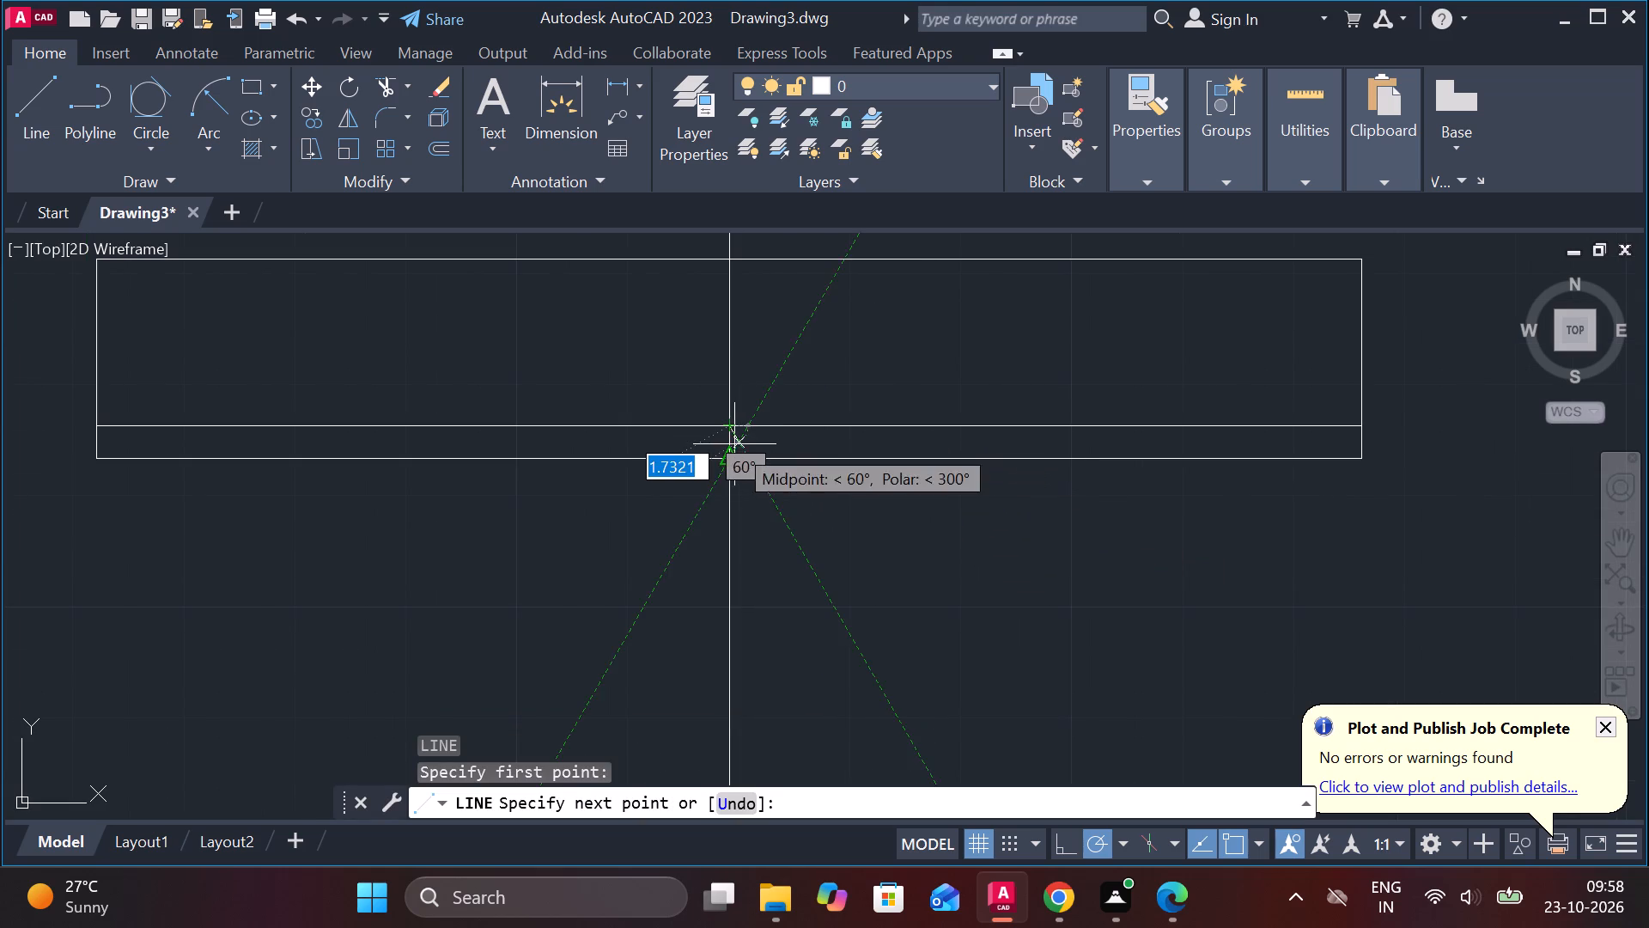
pyautogui.click(730, 458)
pyautogui.press('Escape')
pyautogui.press('Escape')
# Offset the short vertical line 50 units to each side of the centre line.
pyautogui.click(729, 449)
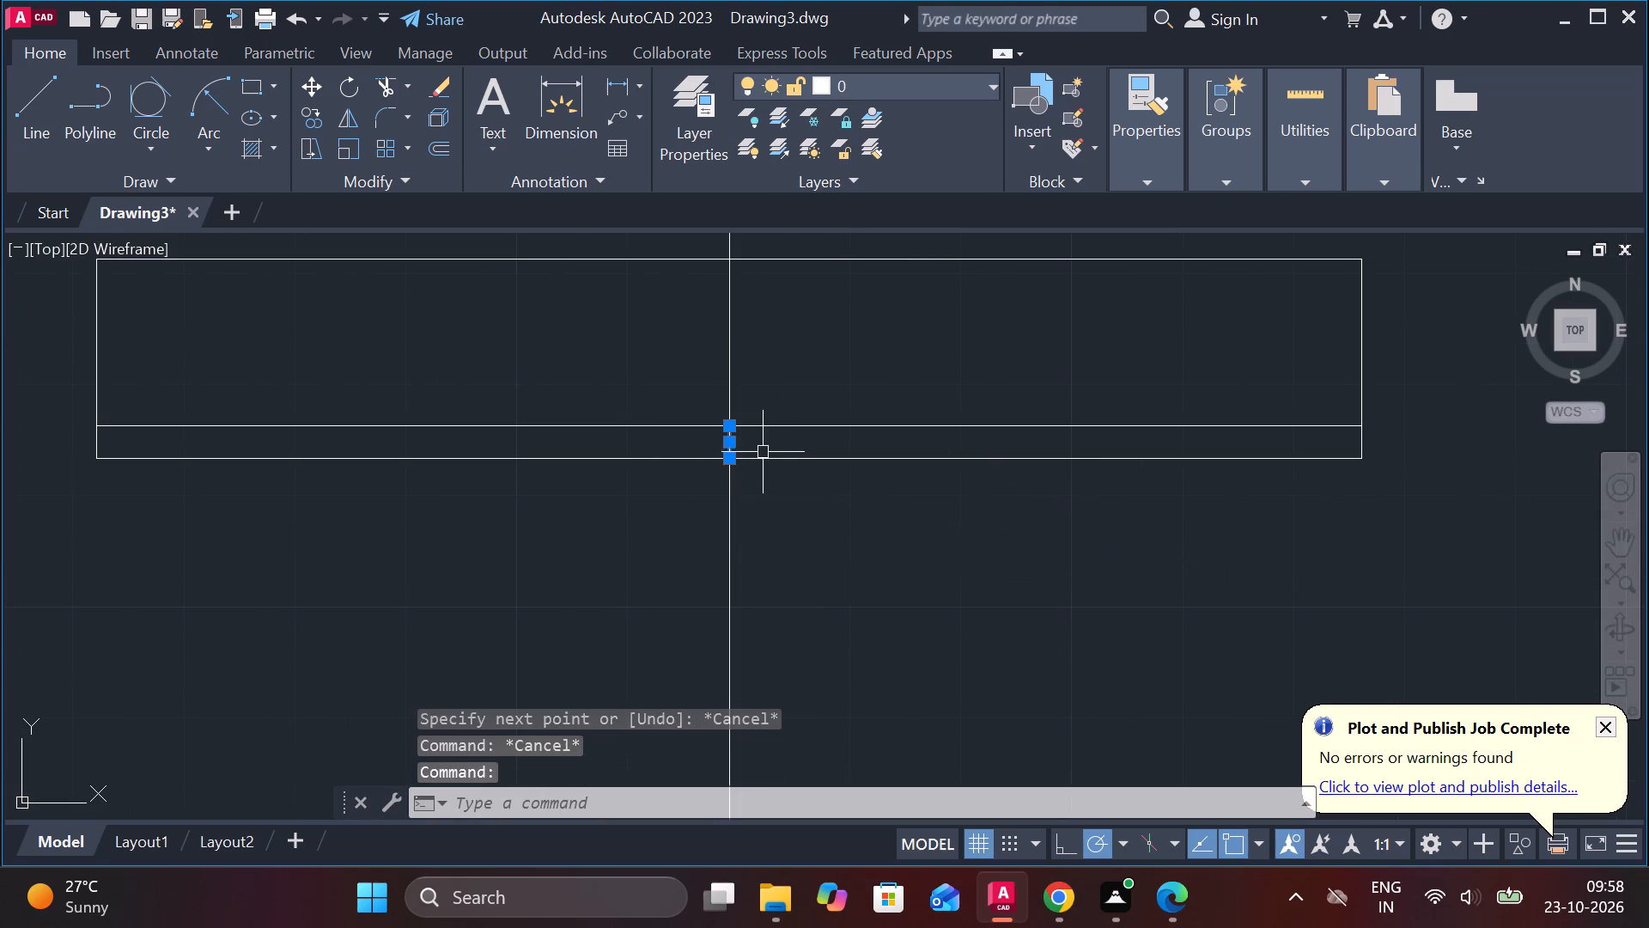
pyautogui.press('o')
pyautogui.press('Return')
pyautogui.press('Return')
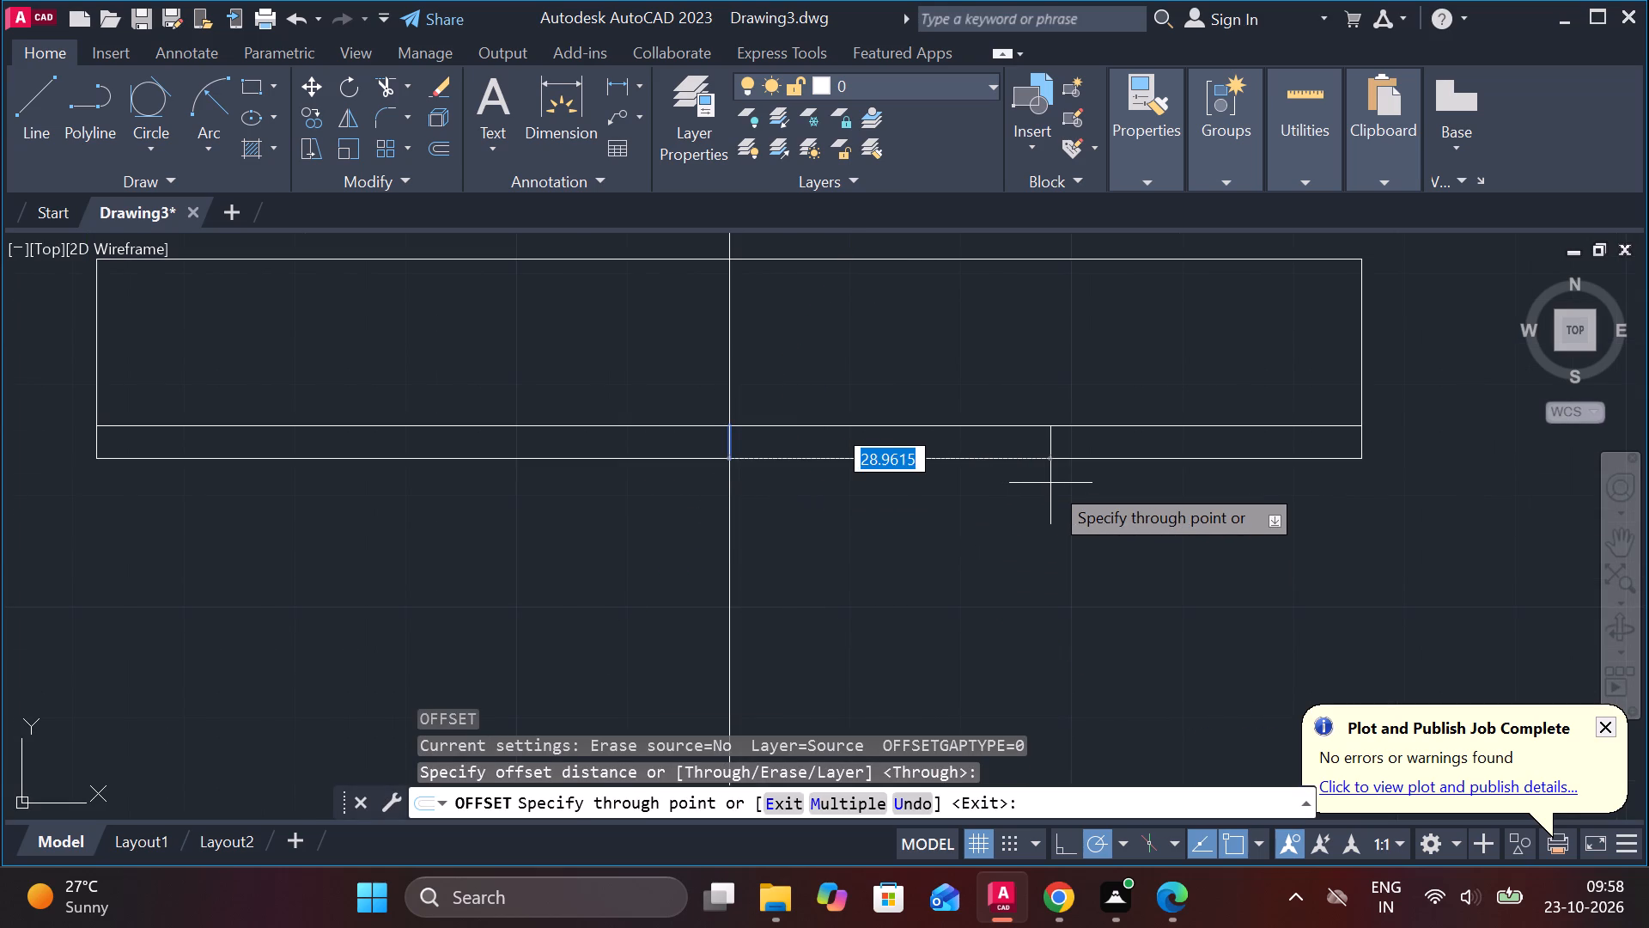
pyautogui.write('50')
pyautogui.press('Return')
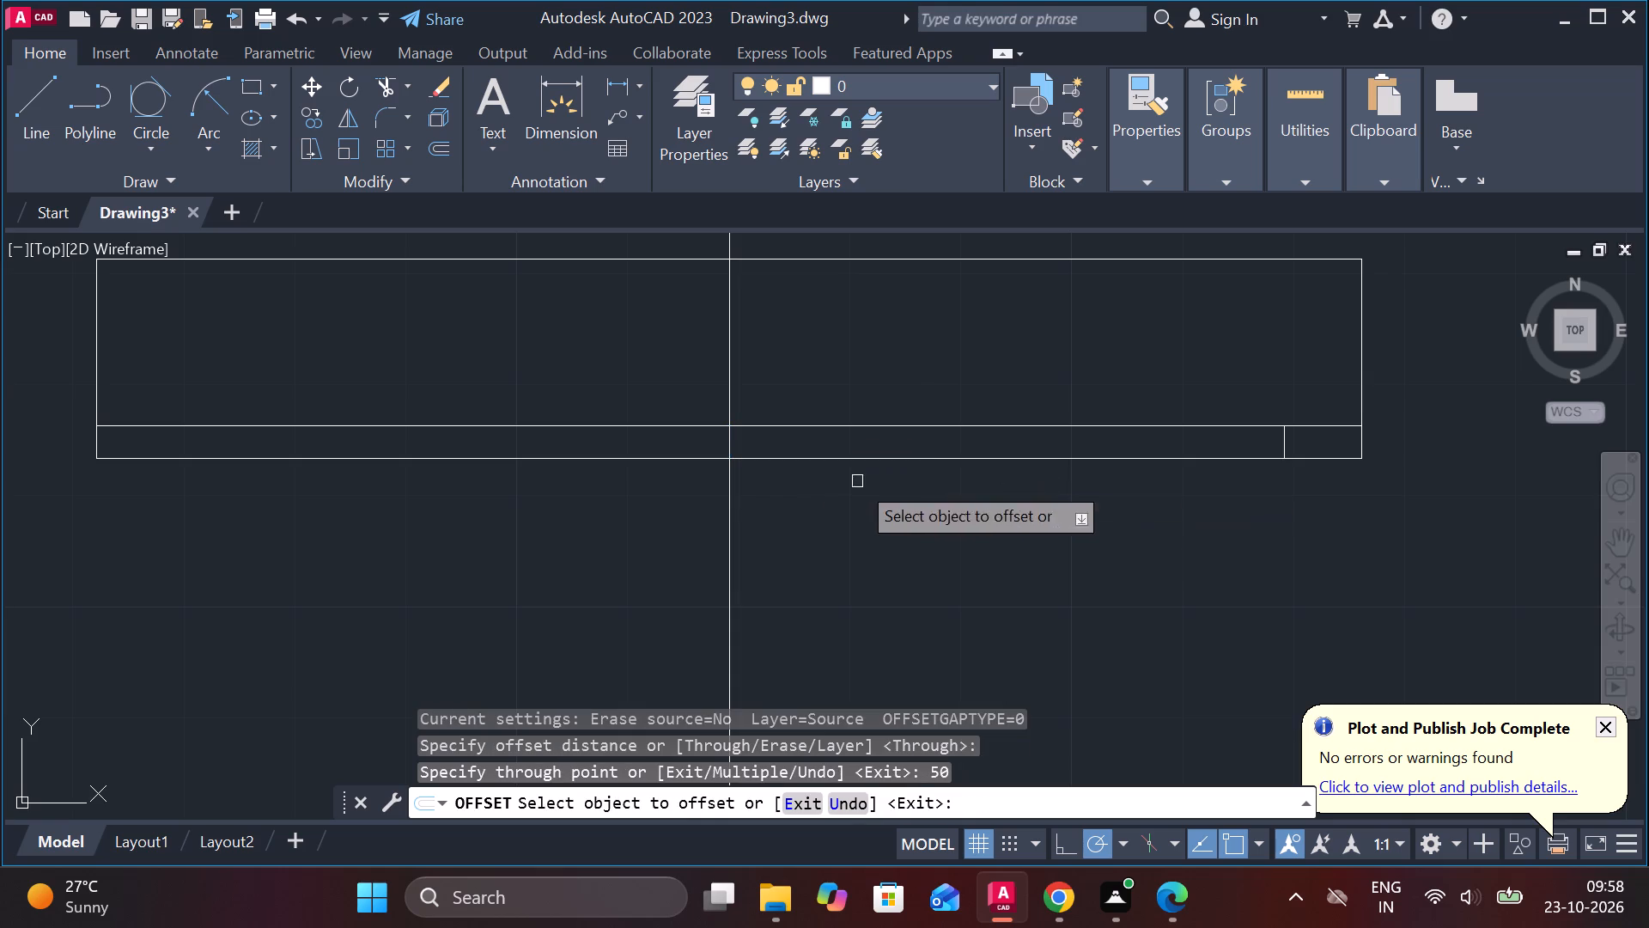
pyautogui.click(725, 448)
pyautogui.write('50')
pyautogui.press('Return')
pyautogui.scroll(-2, 699, 445)
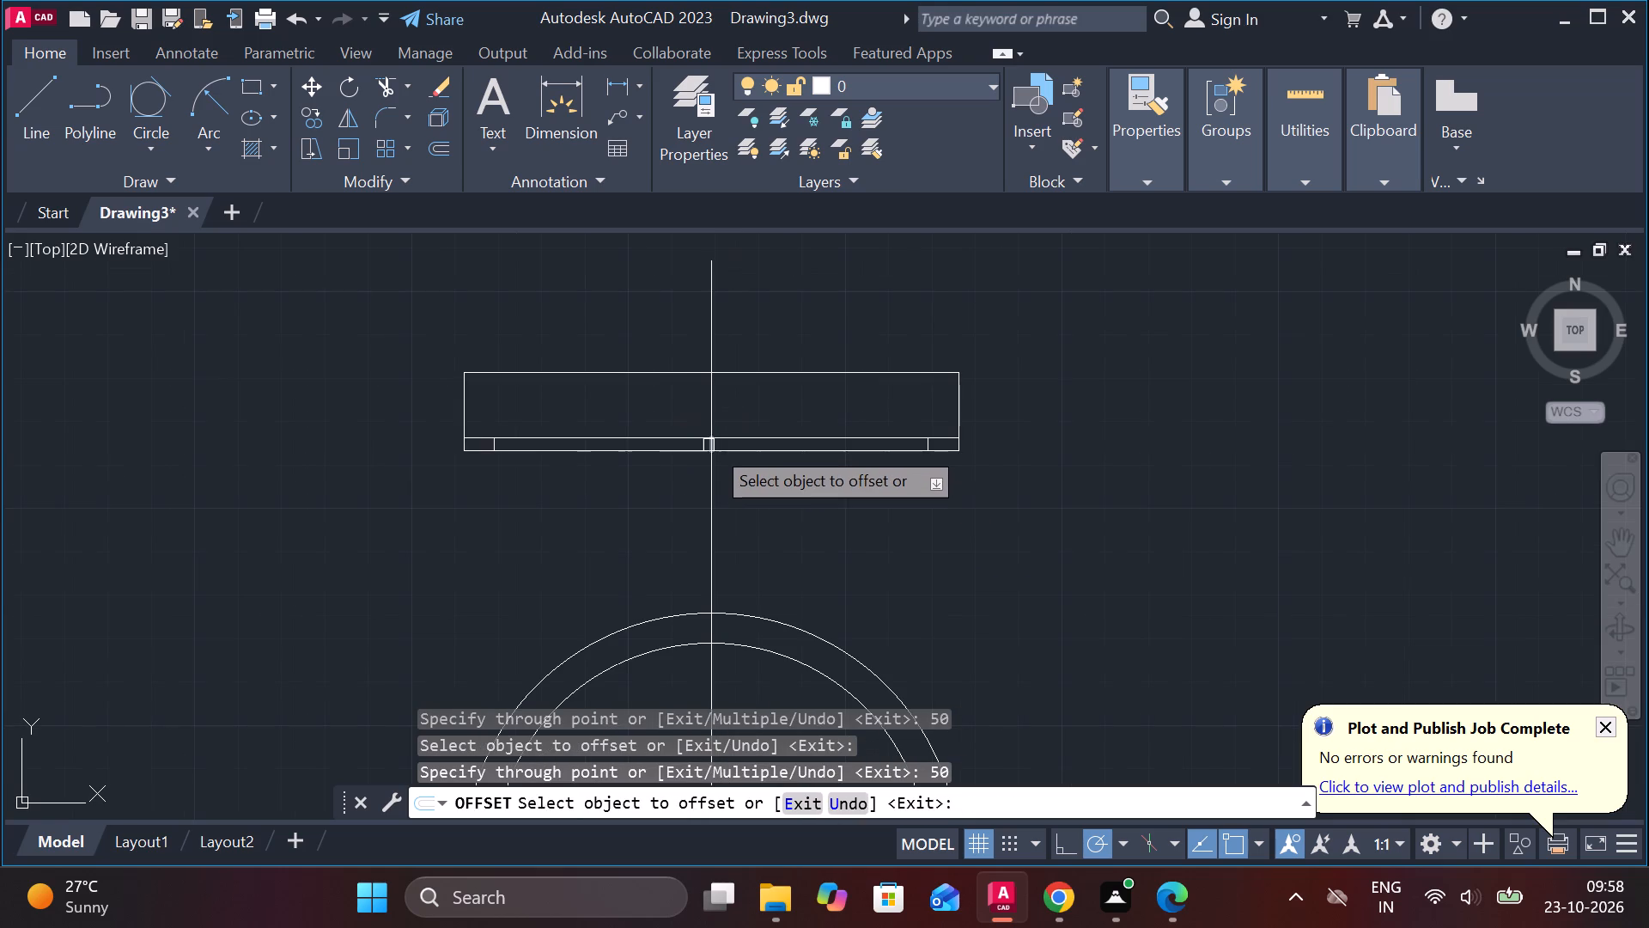
pyautogui.press('Escape')
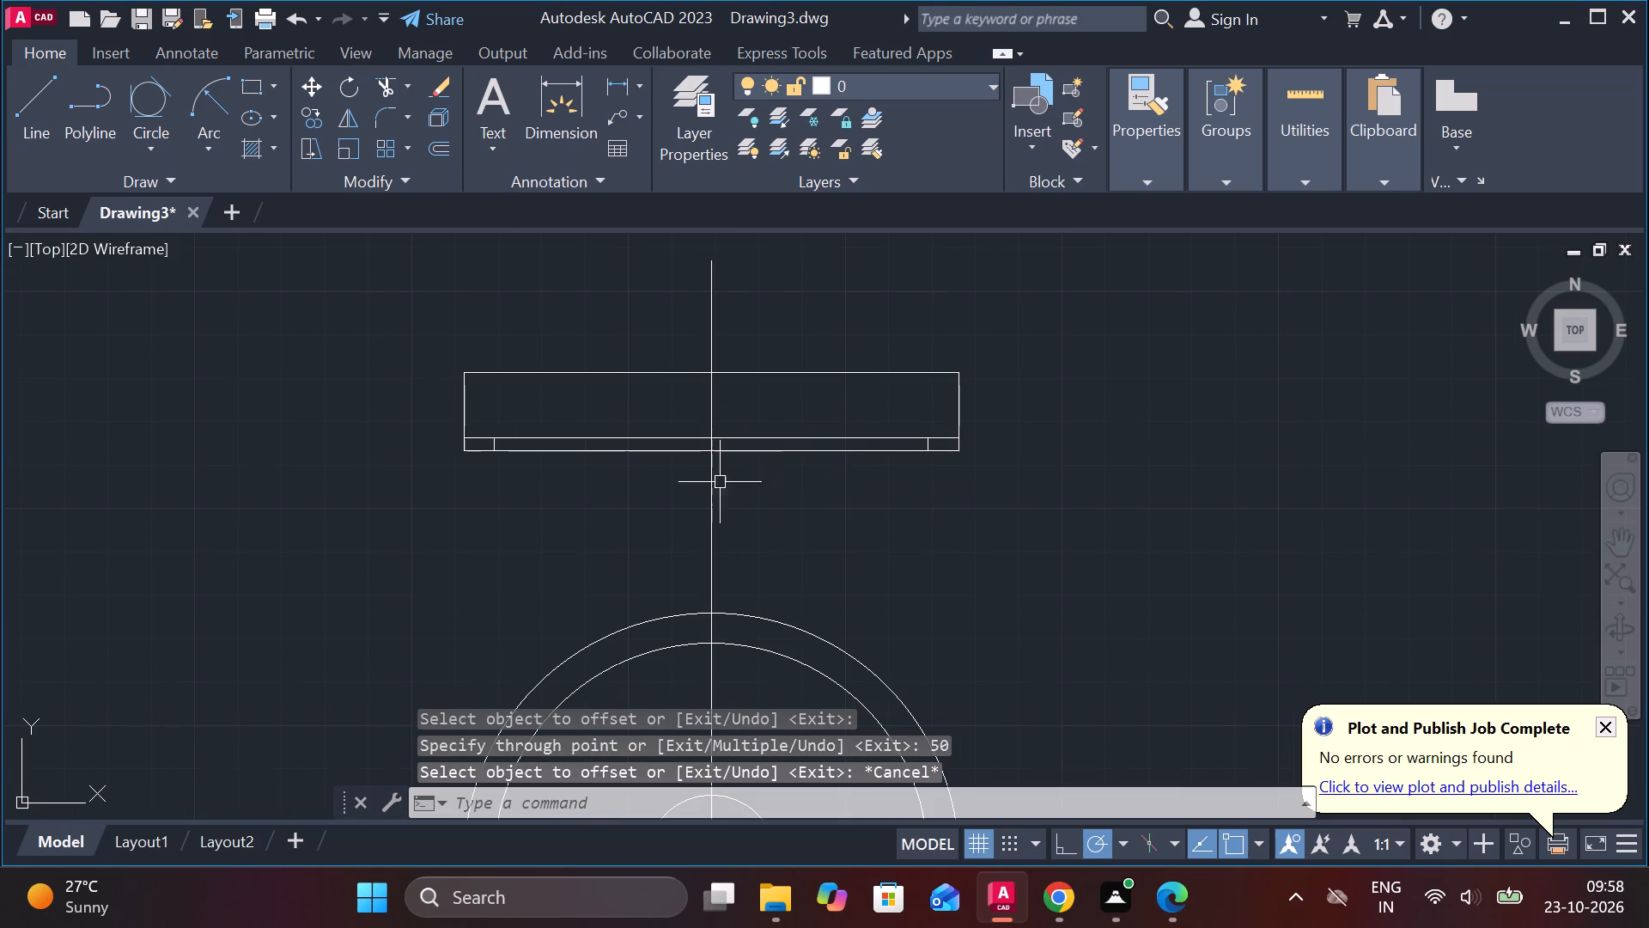
# Trim both ends of the inner horizontal line that extend beyond the two short vertical lines.
pyautogui.write('TR')
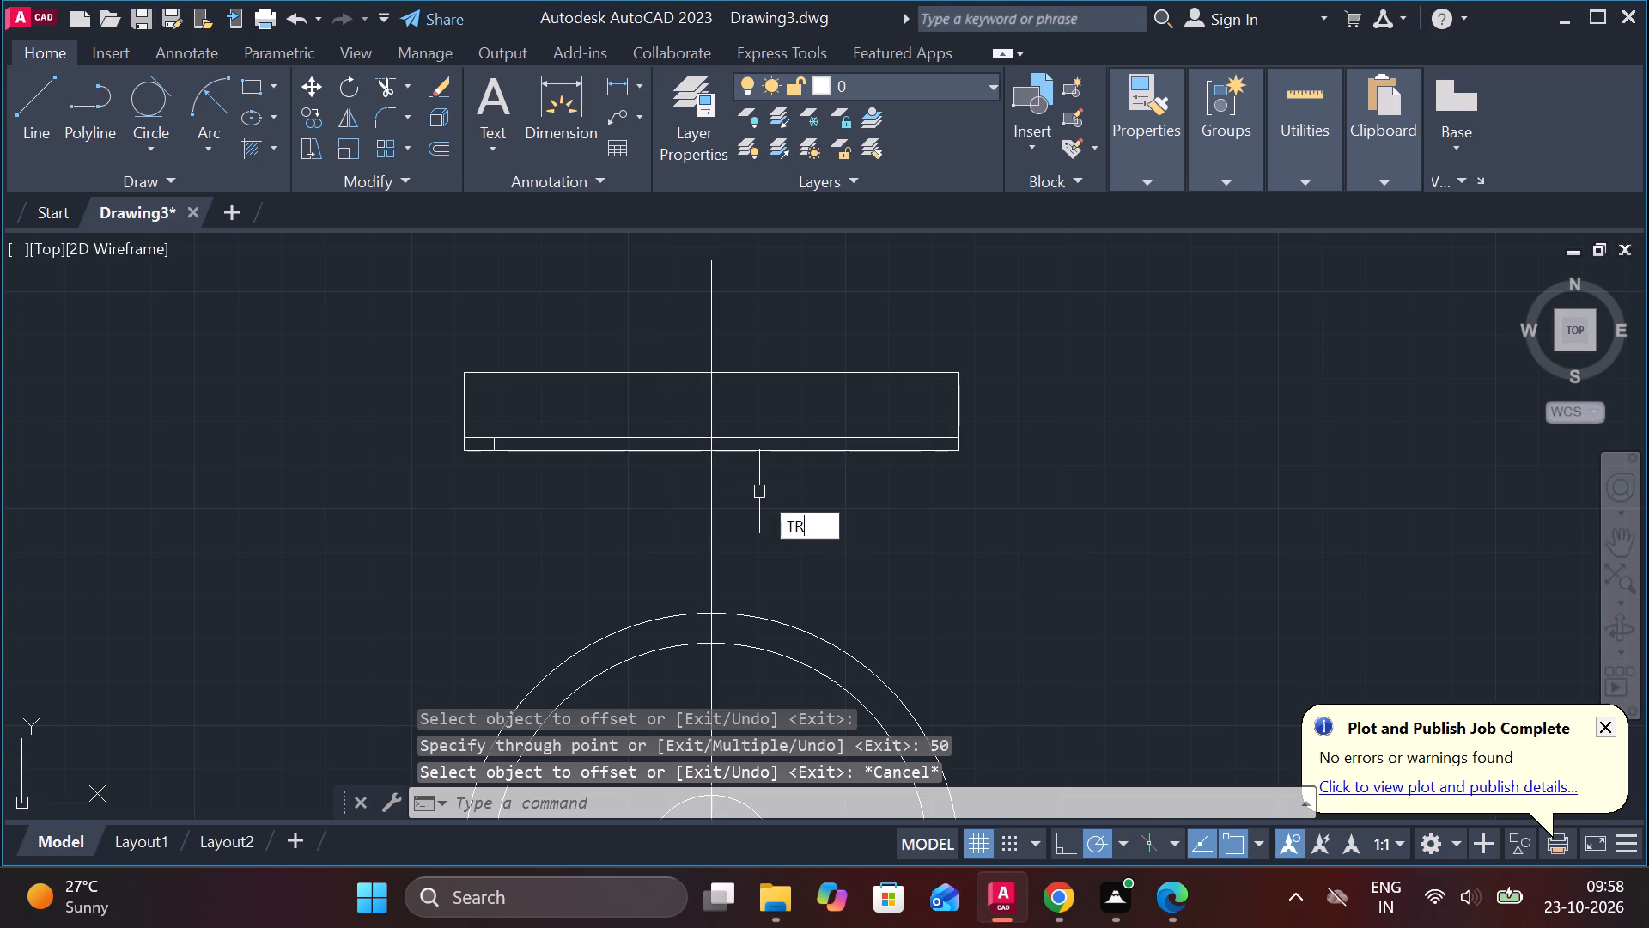
pyautogui.press('space')
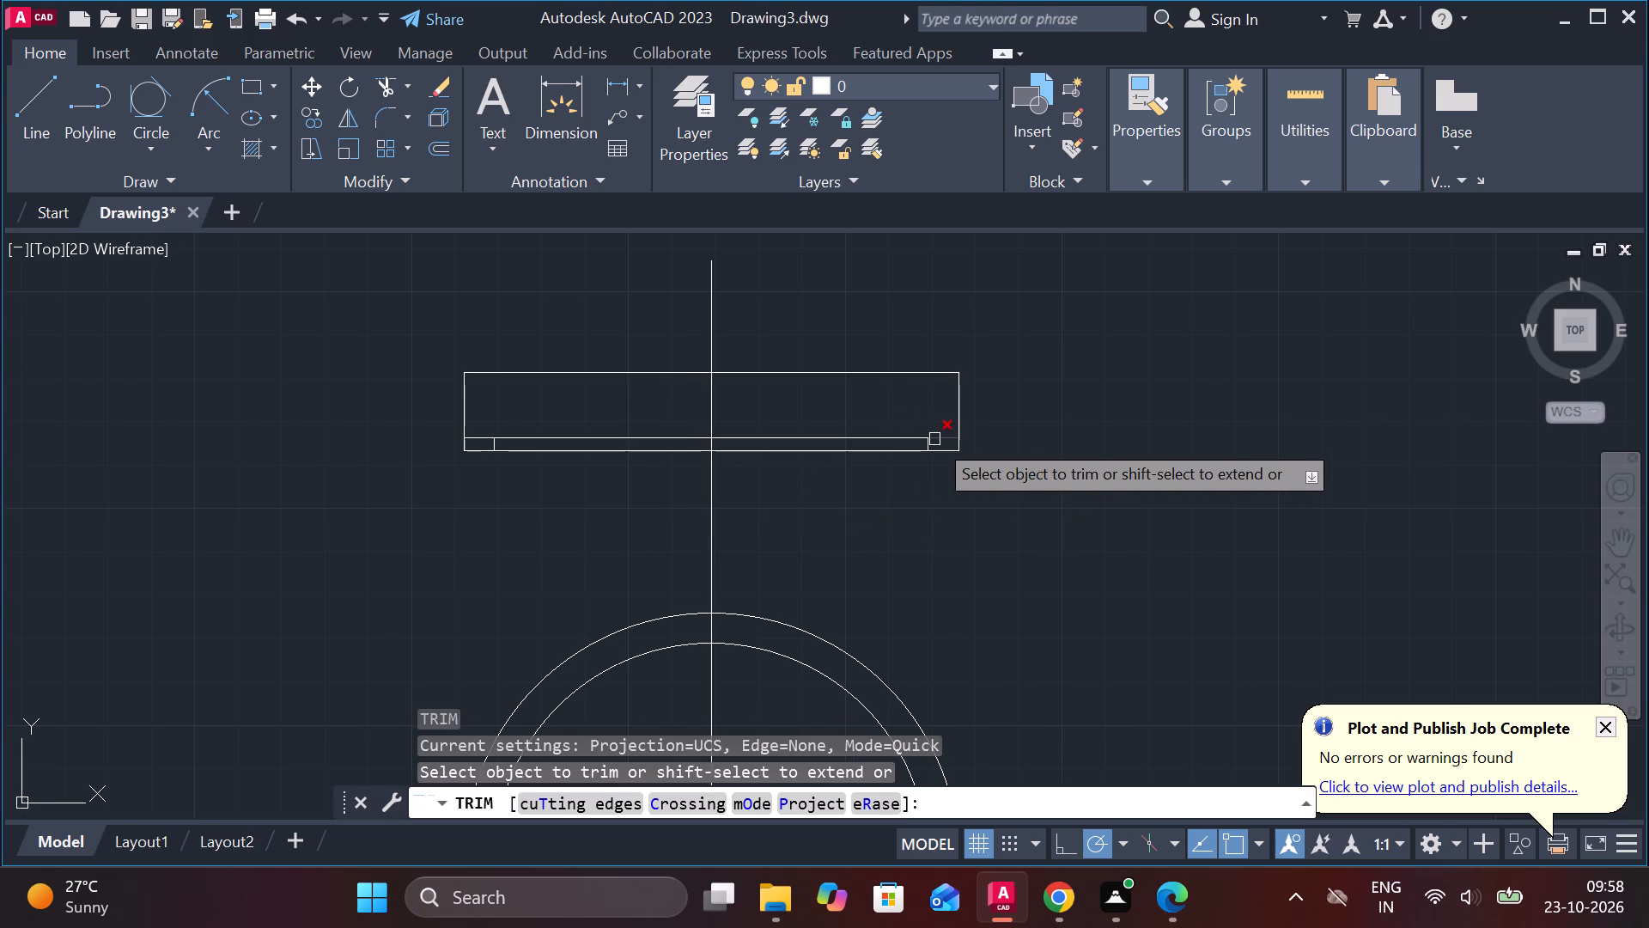
pyautogui.click(934, 439)
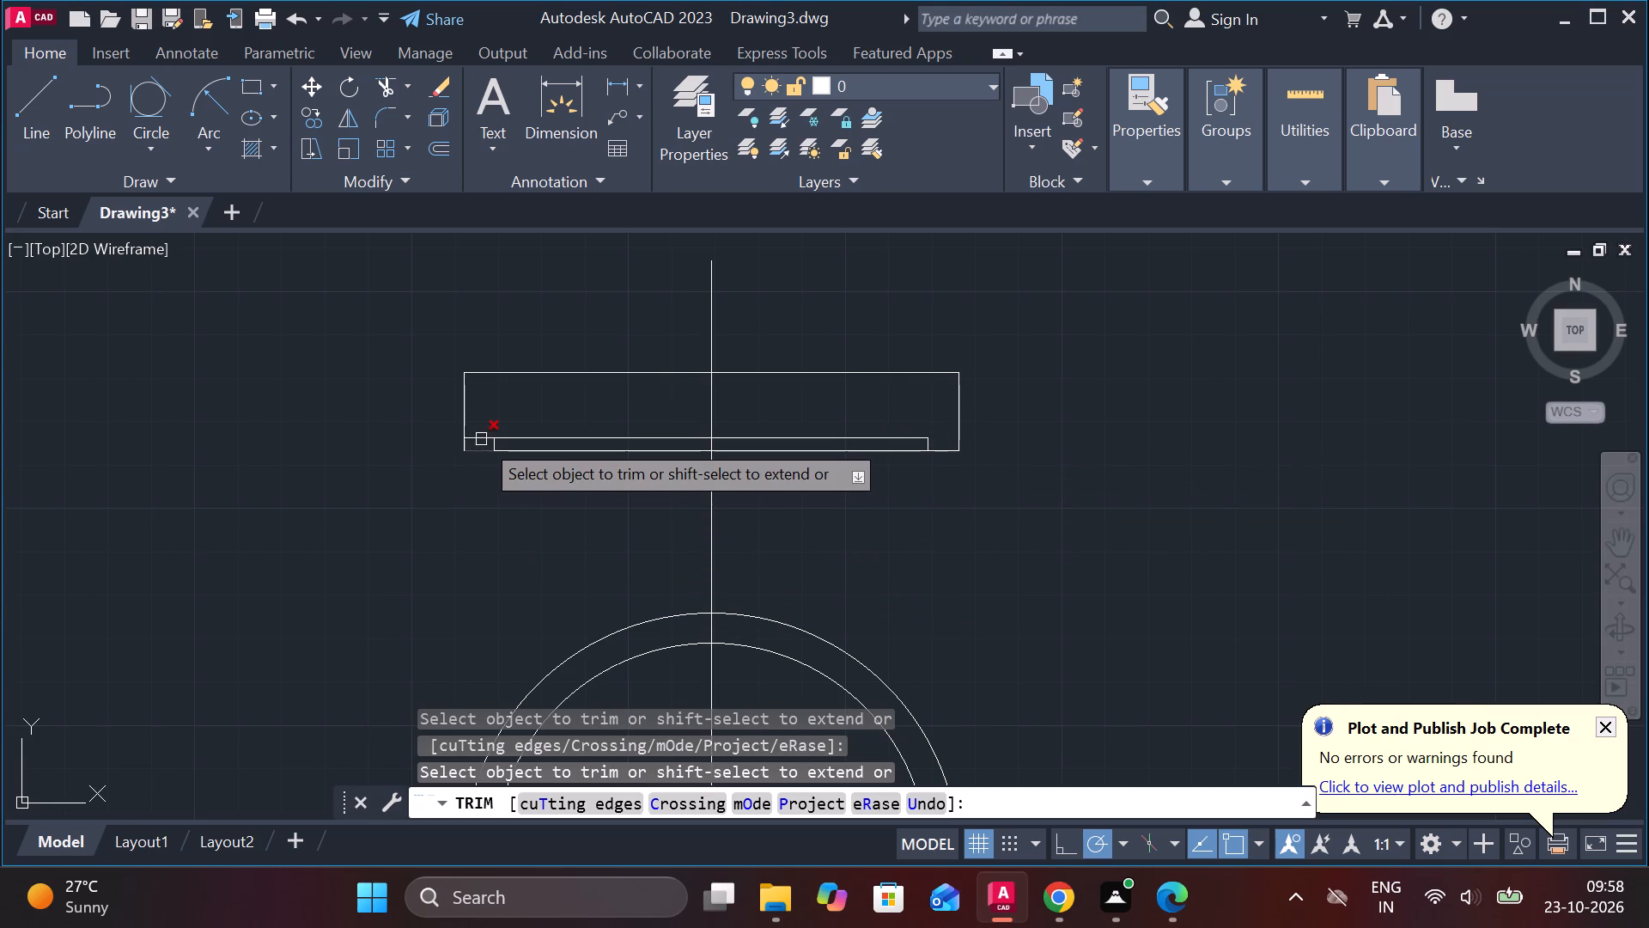
pyautogui.click(481, 439)
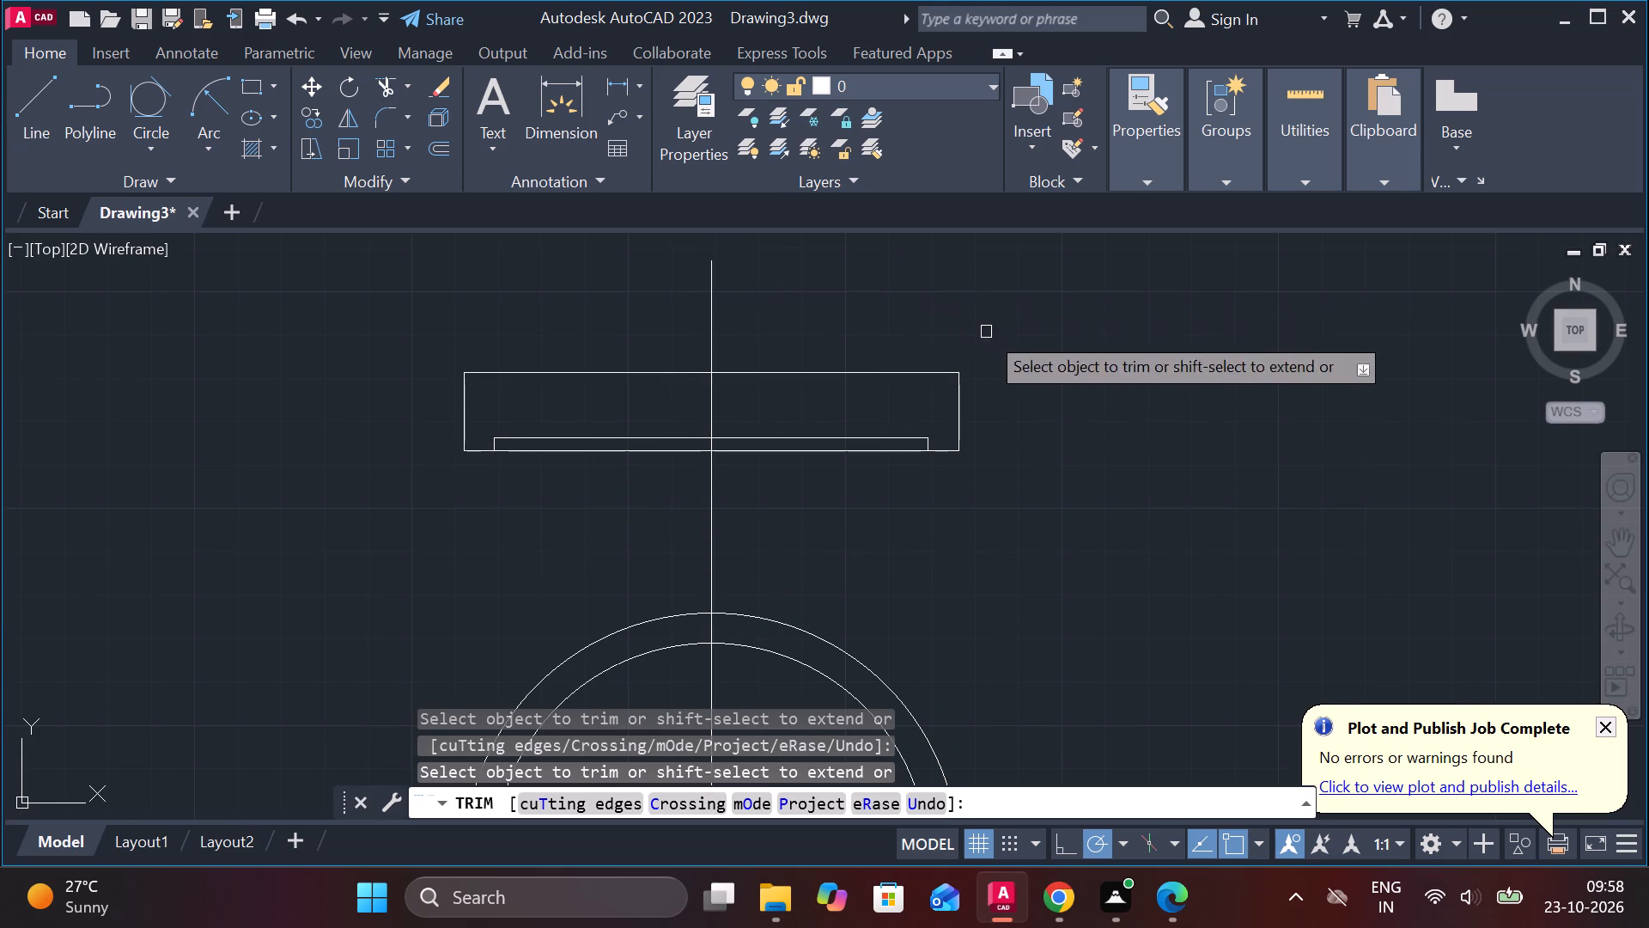
pyautogui.moveTo(928, 474); pyautogui.dragTo(989, 479, button='middle')
pyautogui.press('Escape')
# Fillet the rectangle's two top corners with radius 3.
pyautogui.write('F R')
pyautogui.press('space')
pyautogui.write('3')
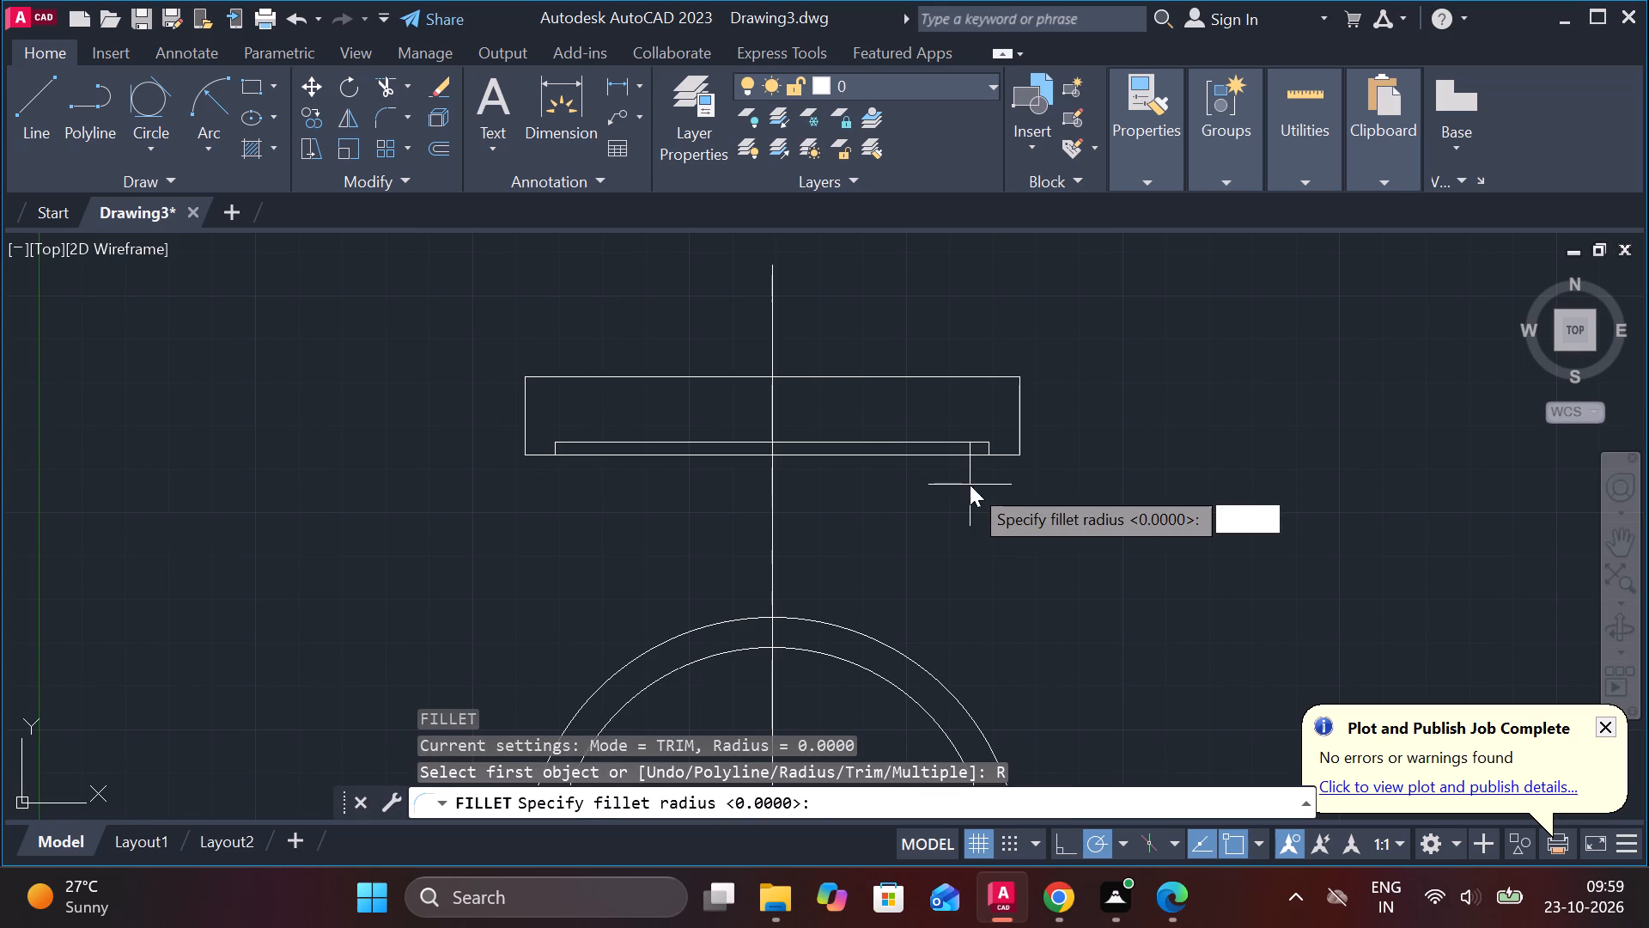
pyautogui.press('space')
pyautogui.click(999, 378)
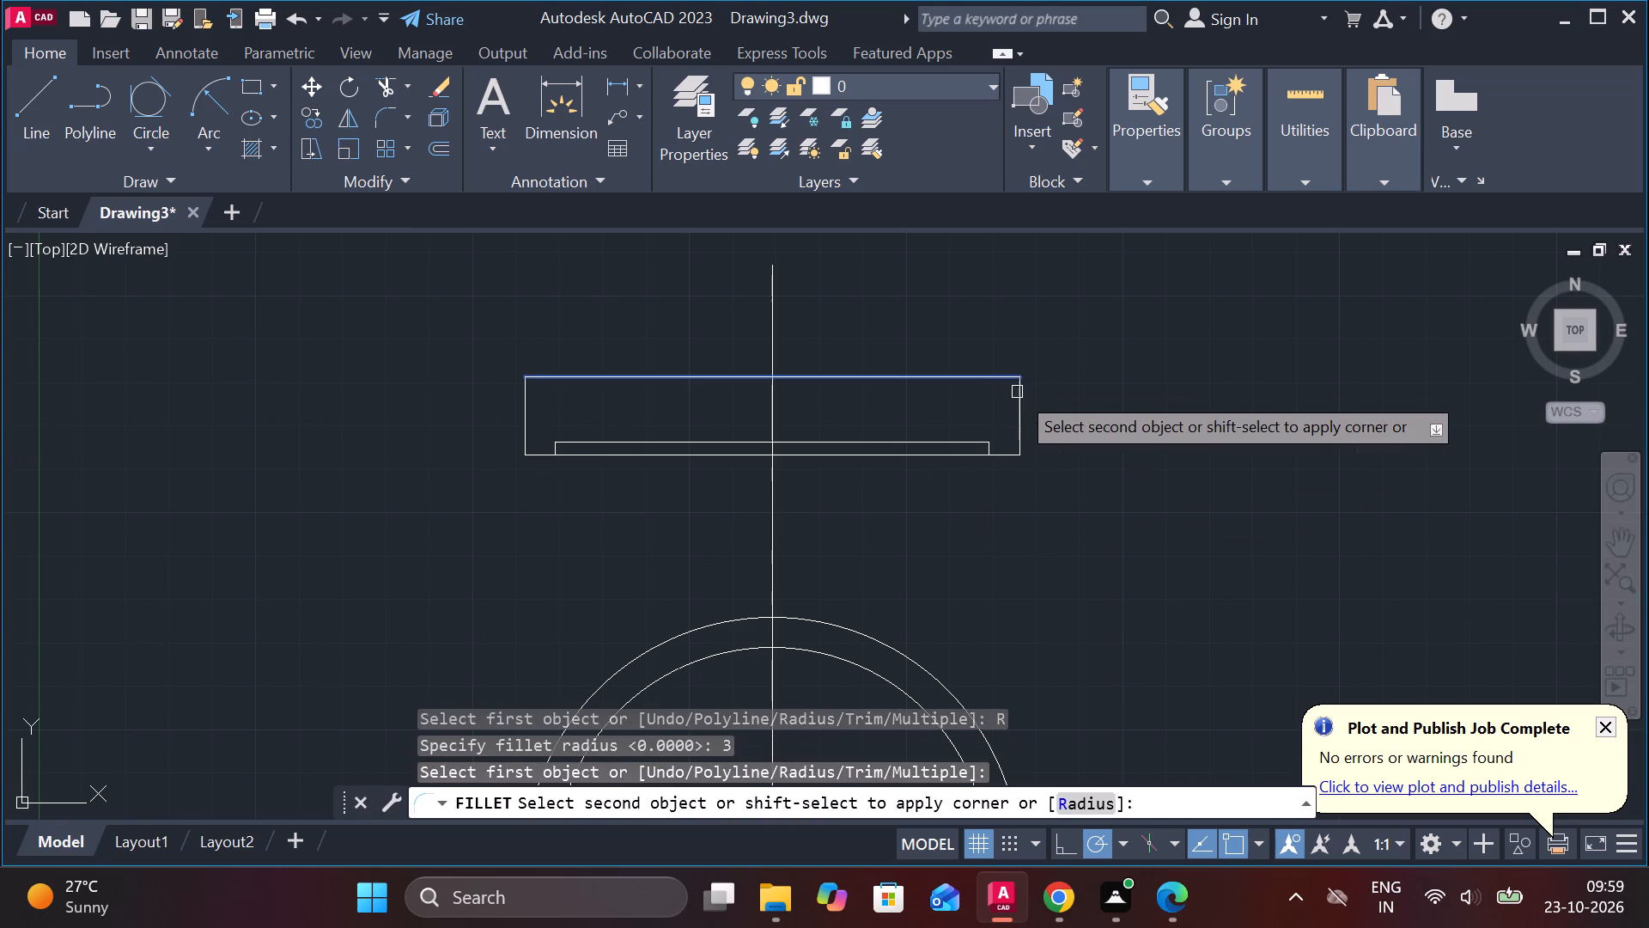
pyautogui.click(1023, 397)
pyautogui.press('space')
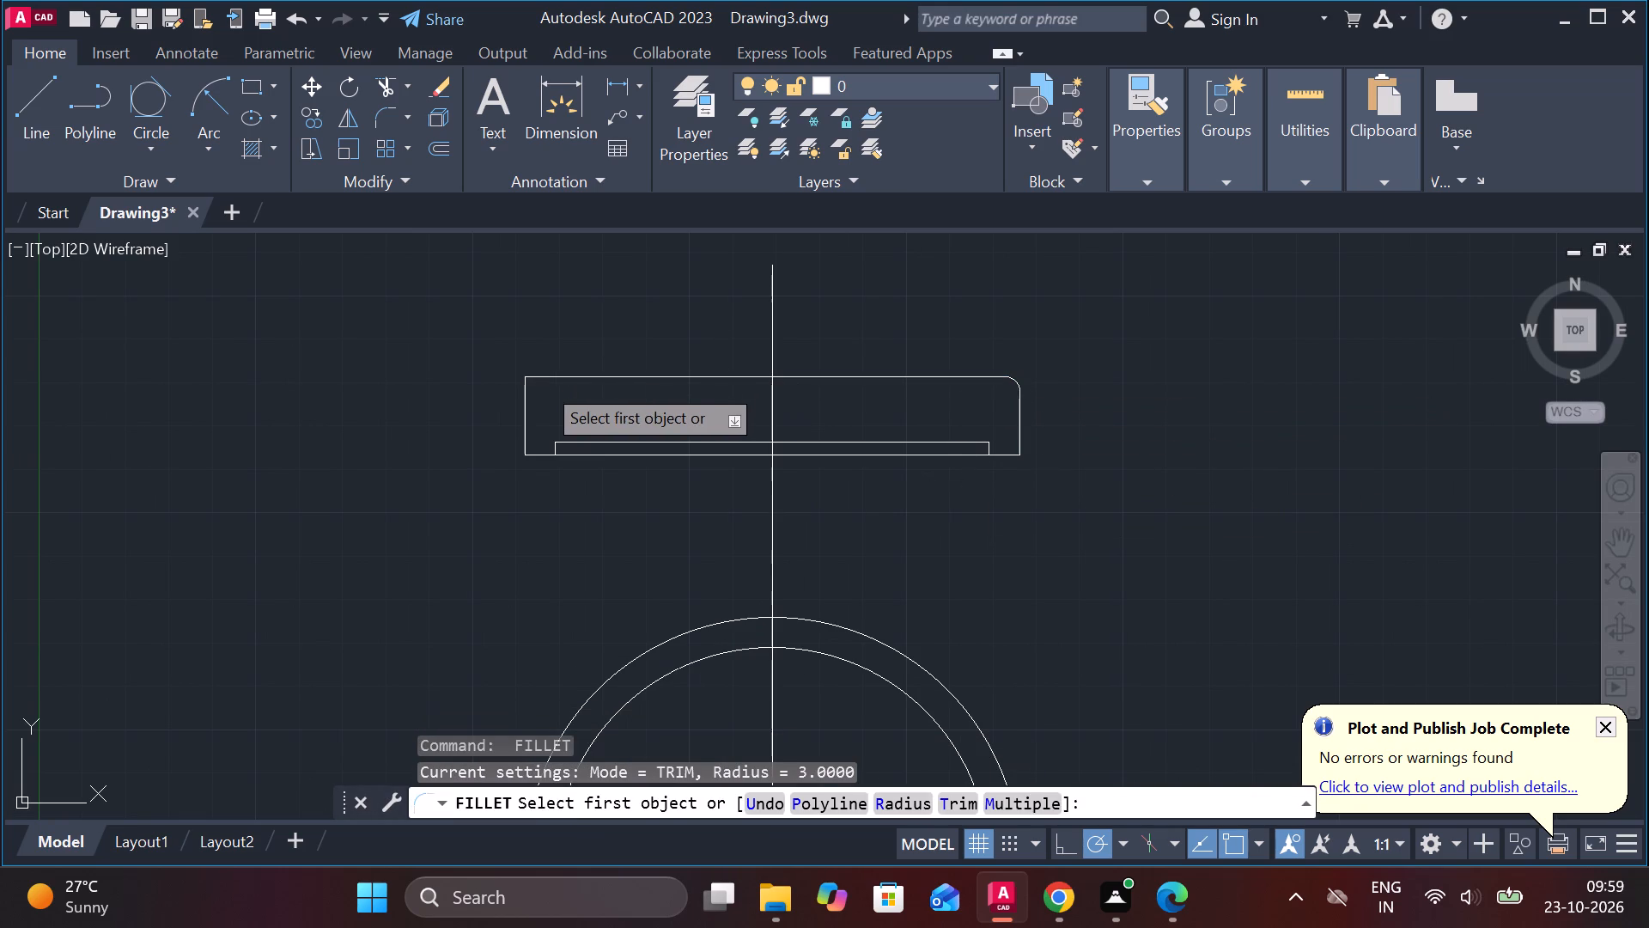
pyautogui.click(543, 383)
pyautogui.click(517, 403)
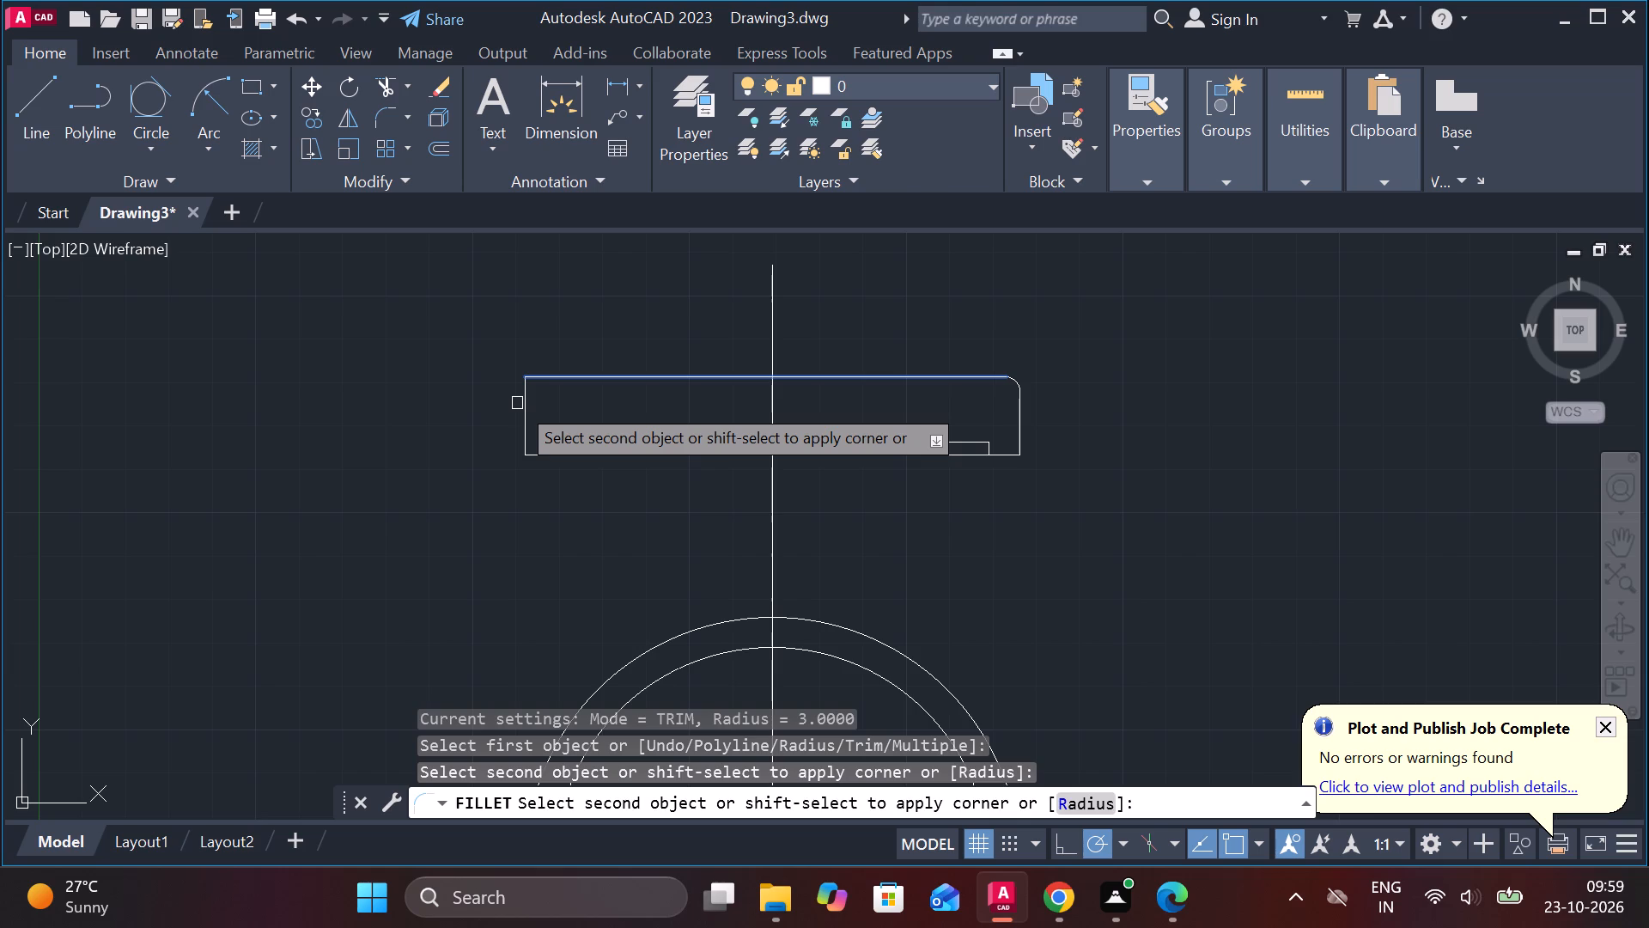
pyautogui.click(525, 395)
# Fillet both upper corners of the shallow inner recess with radius 3.
pyautogui.scroll(1, 964, 521)
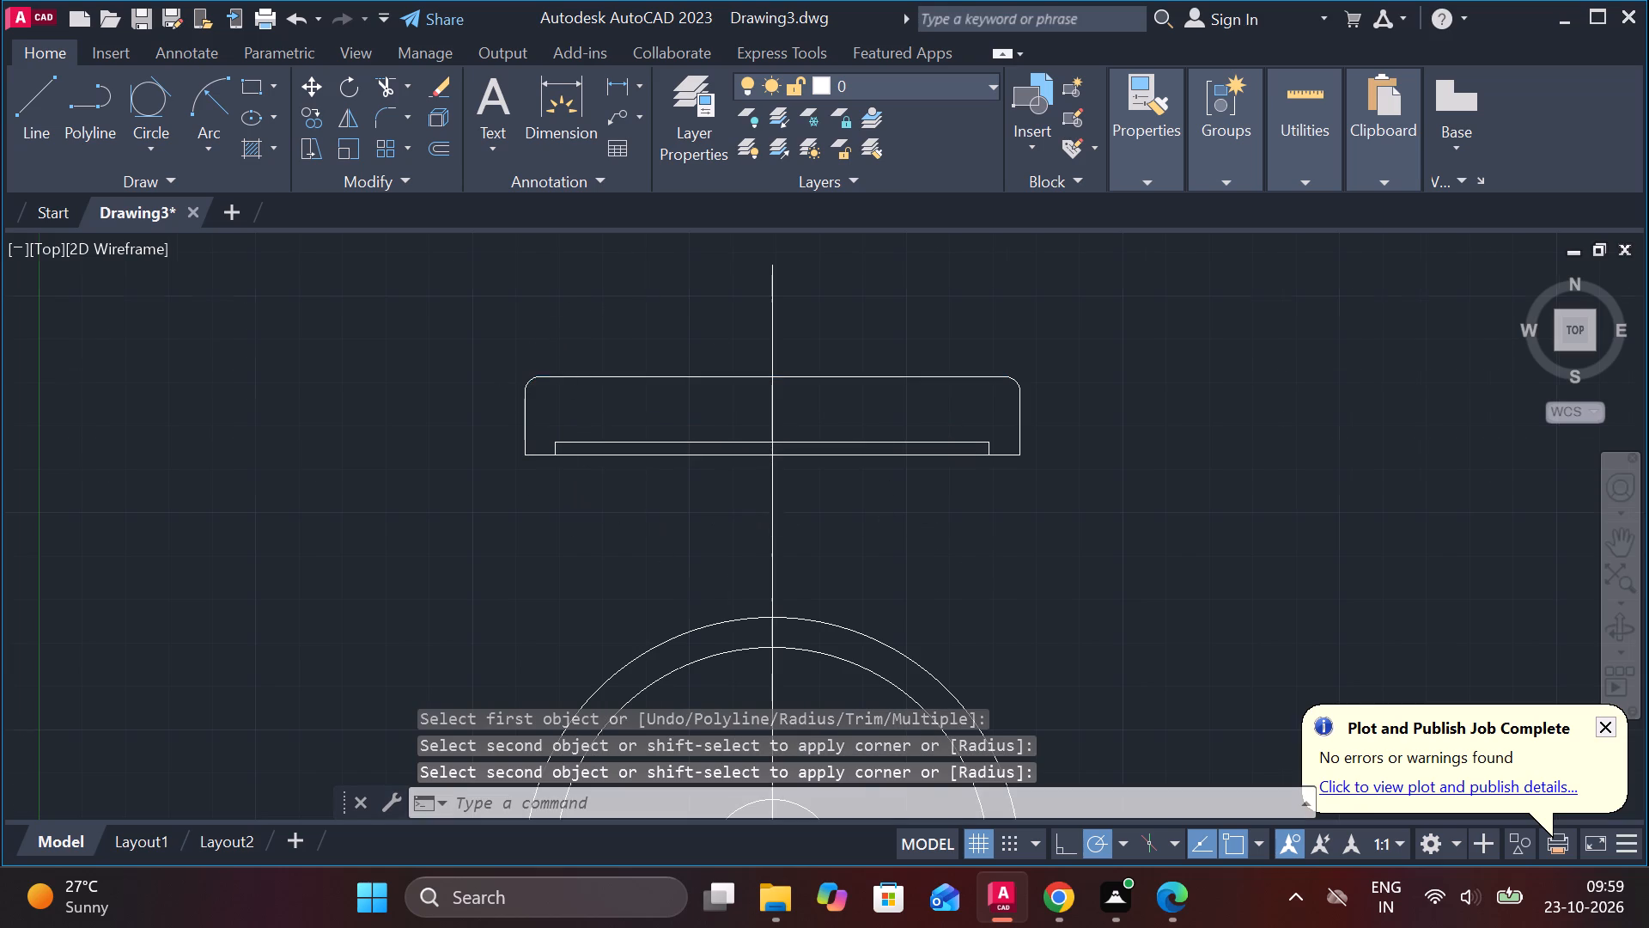
pyautogui.scroll(1, 964, 521)
pyautogui.press('space')
pyautogui.click(999, 317)
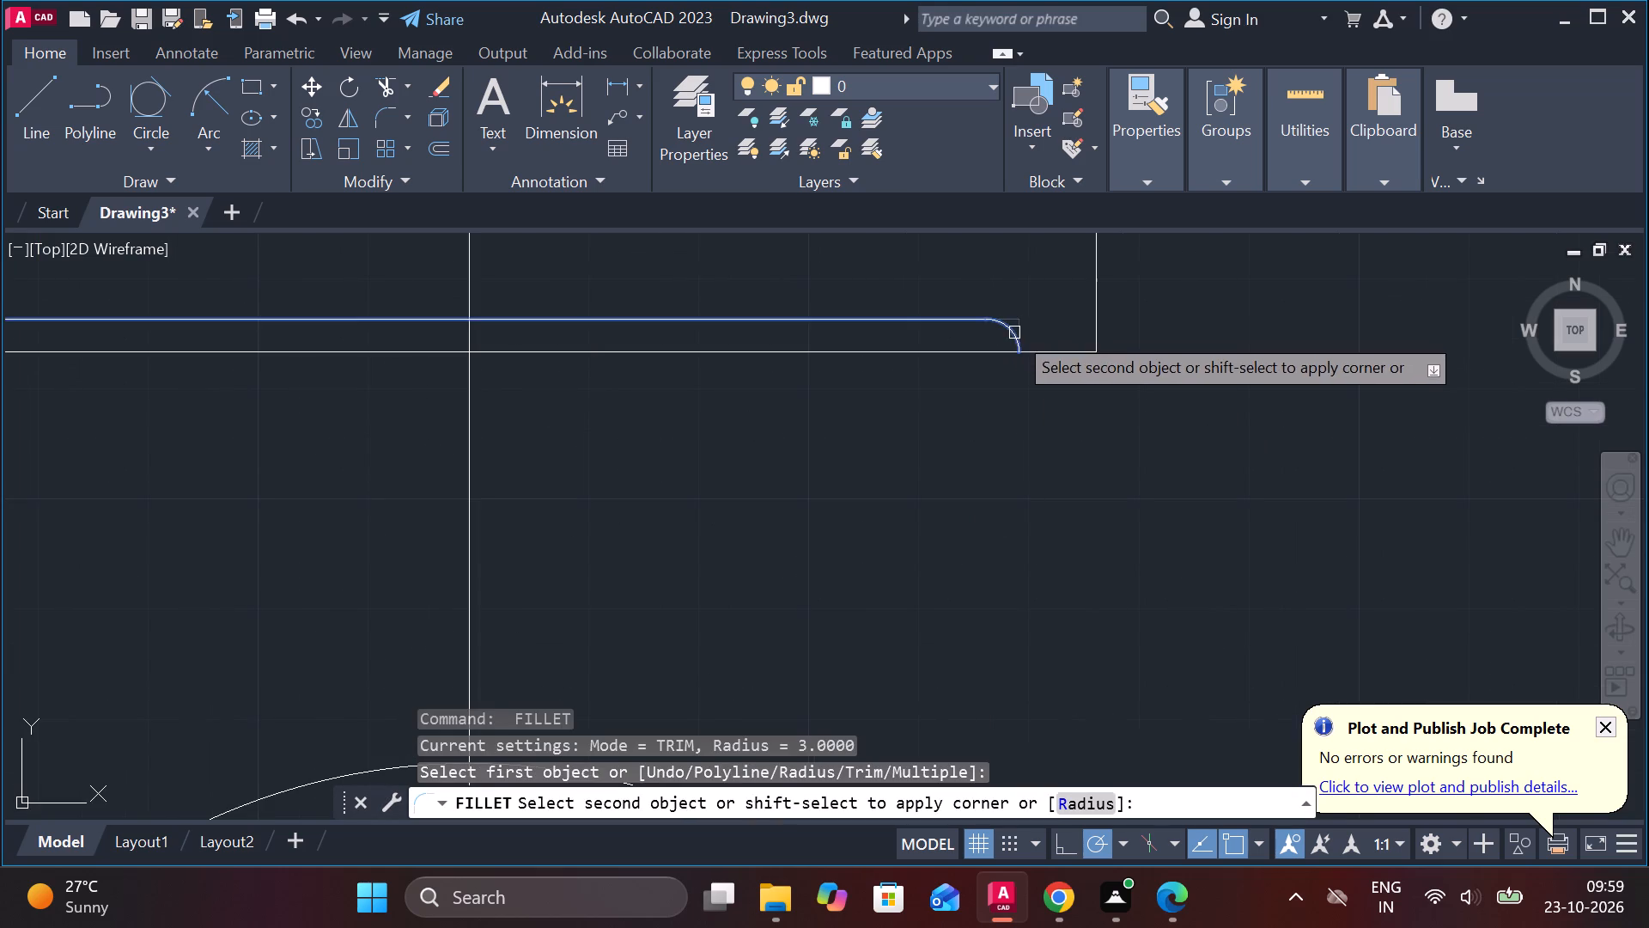
pyautogui.click(1014, 333)
pyautogui.scroll(-2, 934, 412)
pyautogui.scroll(3, 510, 364)
pyautogui.press('space')
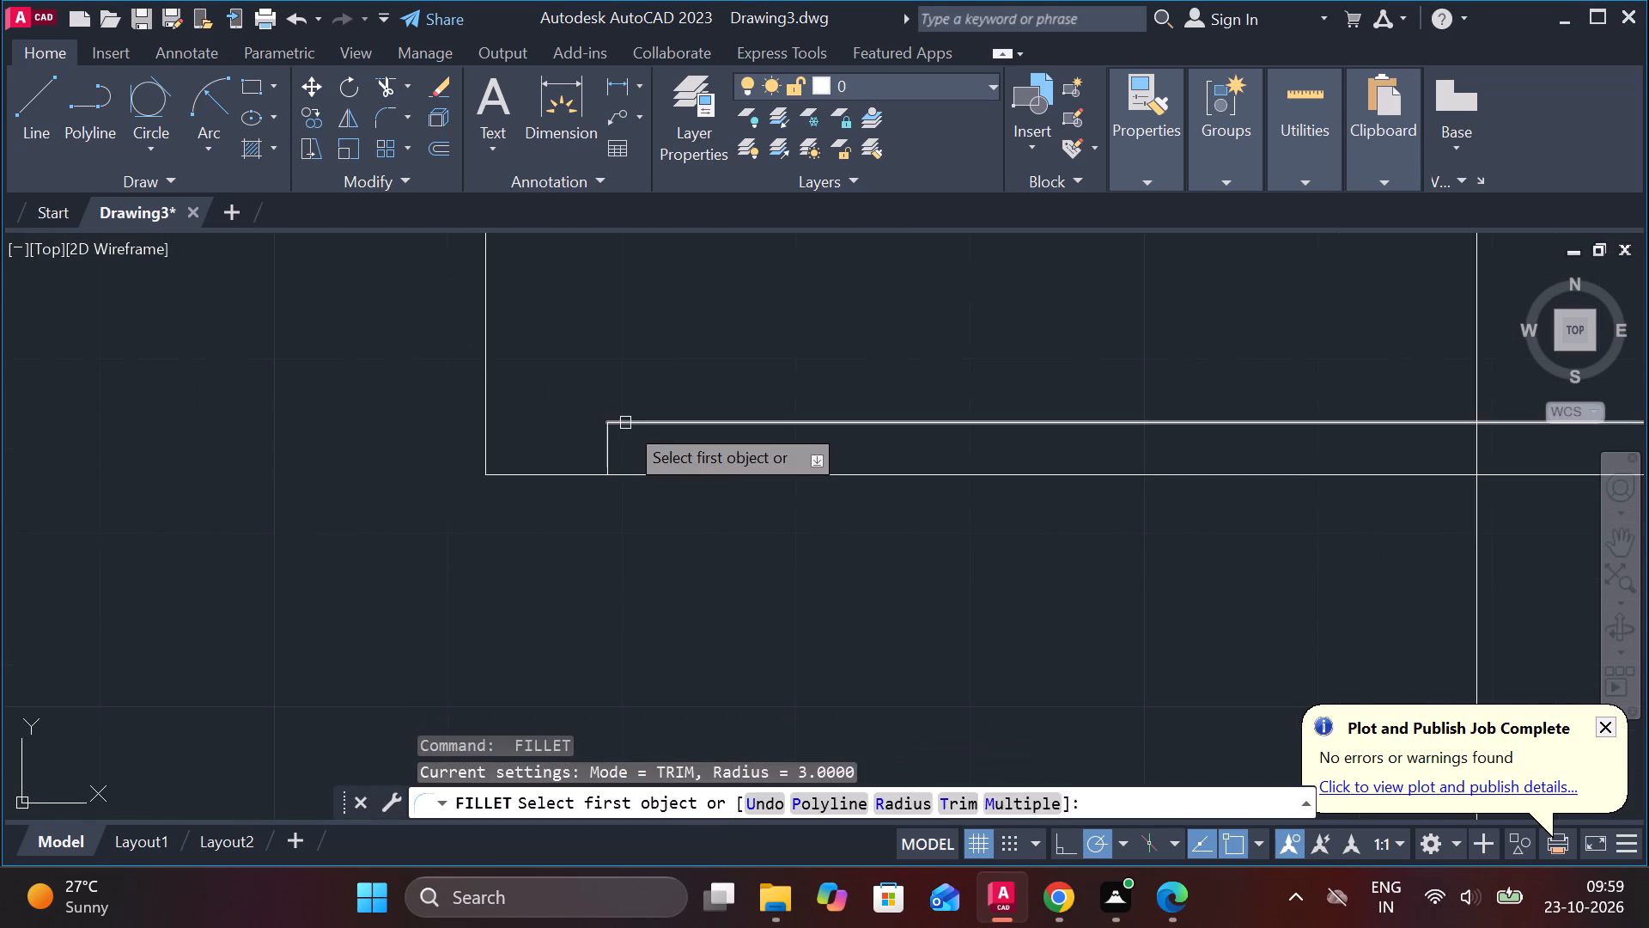
pyautogui.click(636, 425)
pyautogui.click(607, 451)
pyautogui.scroll(-3, 637, 467)
pyautogui.moveTo(892, 533); pyautogui.dragTo(852, 526, button='middle')
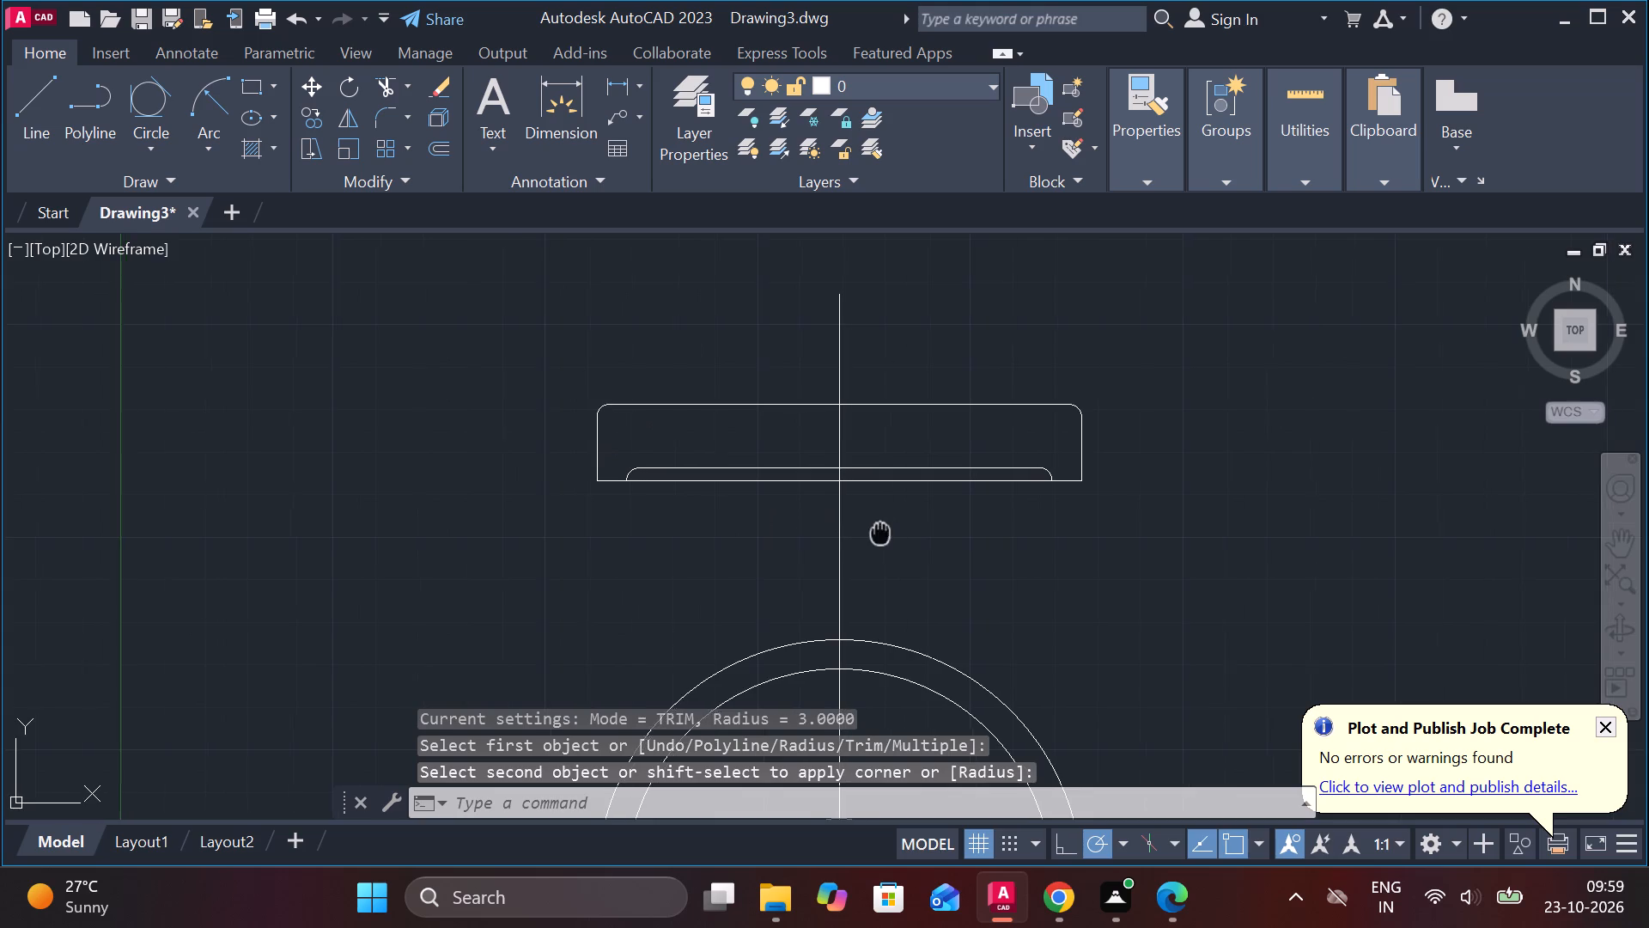
# Draw a circle of diameter 42 centred on the semicircular arcs' common centre.
pyautogui.moveTo(852, 526); pyautogui.dragTo(728, 394, button='middle')
pyautogui.moveTo(963, 484); pyautogui.dragTo(950, 333, button='middle')
pyautogui.scroll(-1, 963, 484)
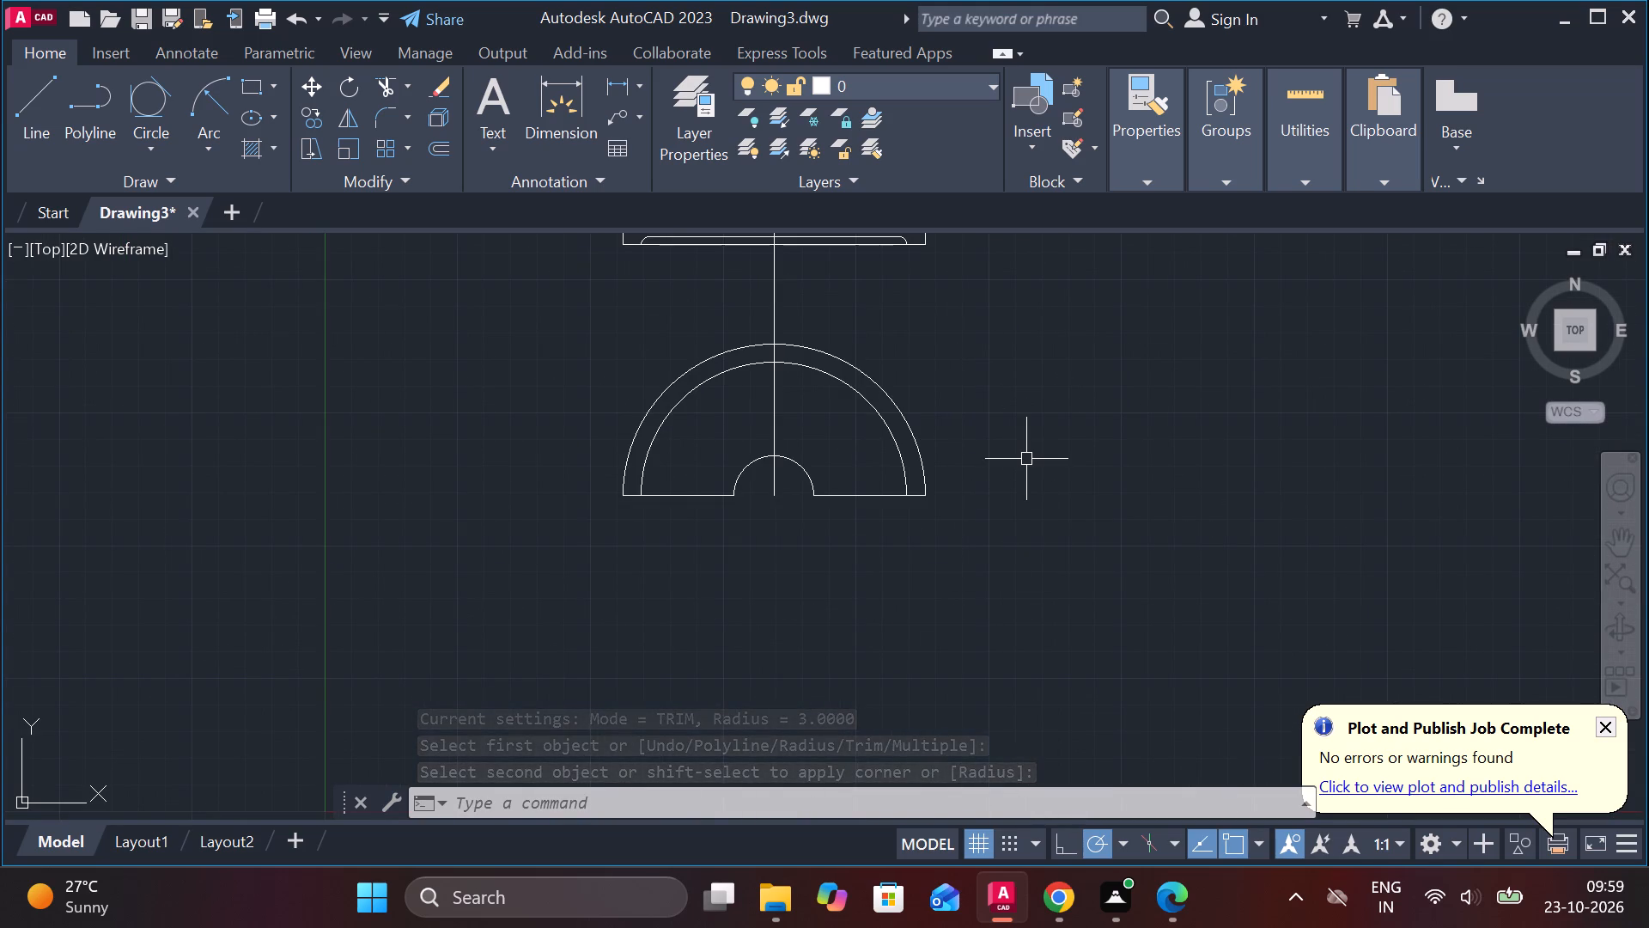
pyautogui.moveTo(986, 398); pyautogui.dragTo(957, 460, button='middle')
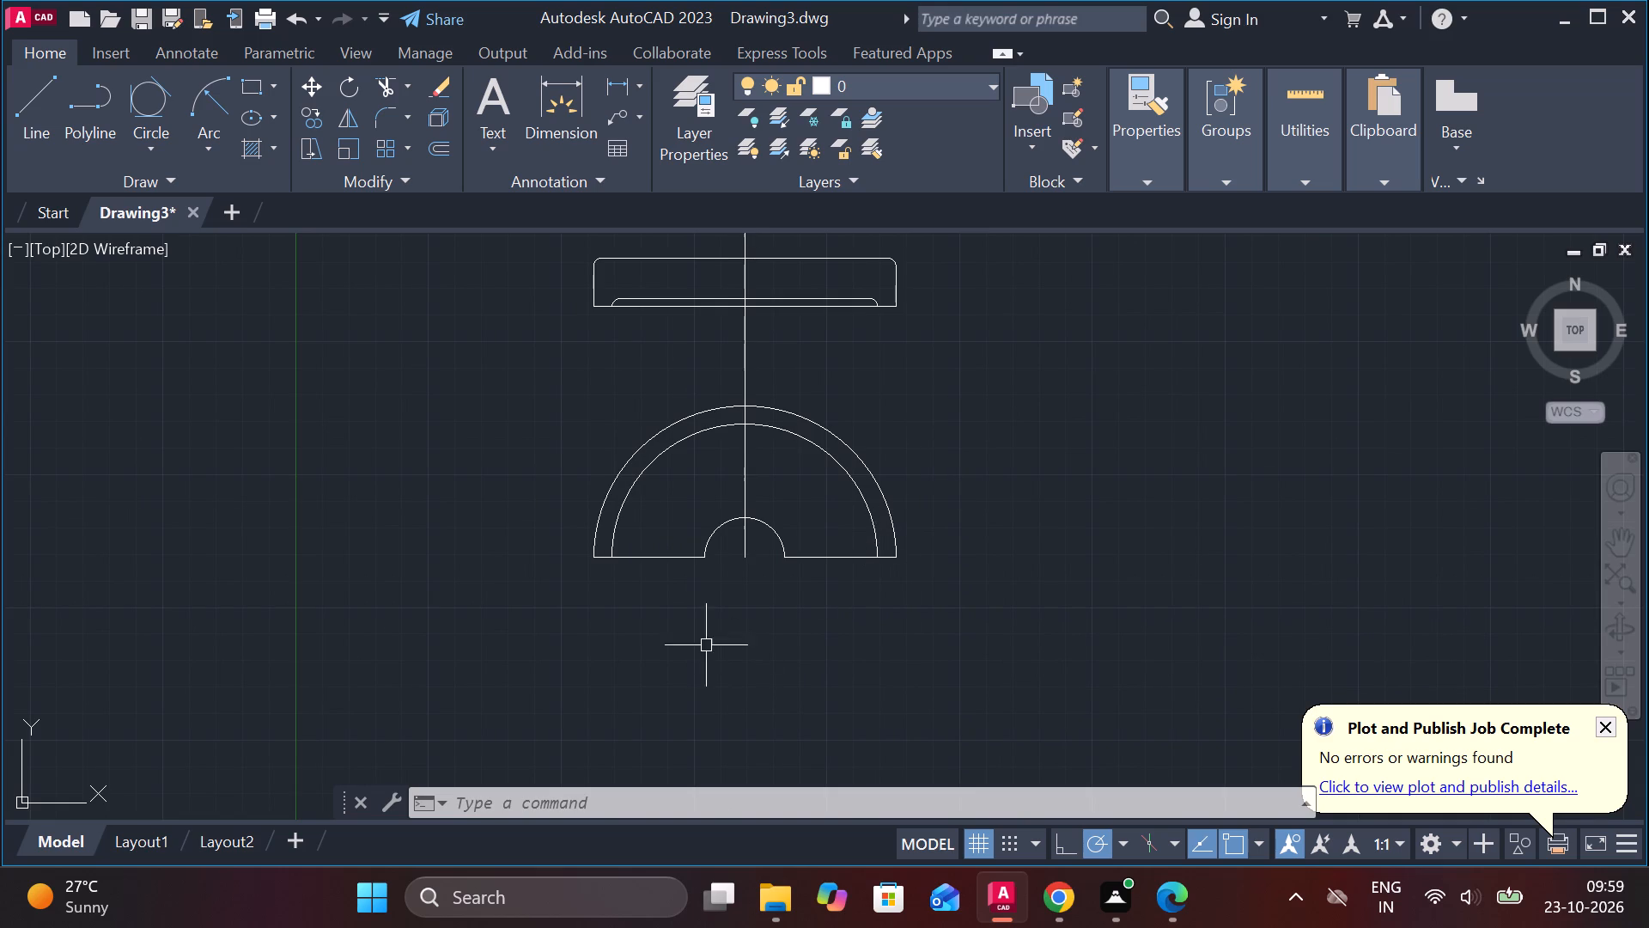
pyautogui.scroll(2, 706, 644)
pyautogui.write('C')
pyautogui.press('space')
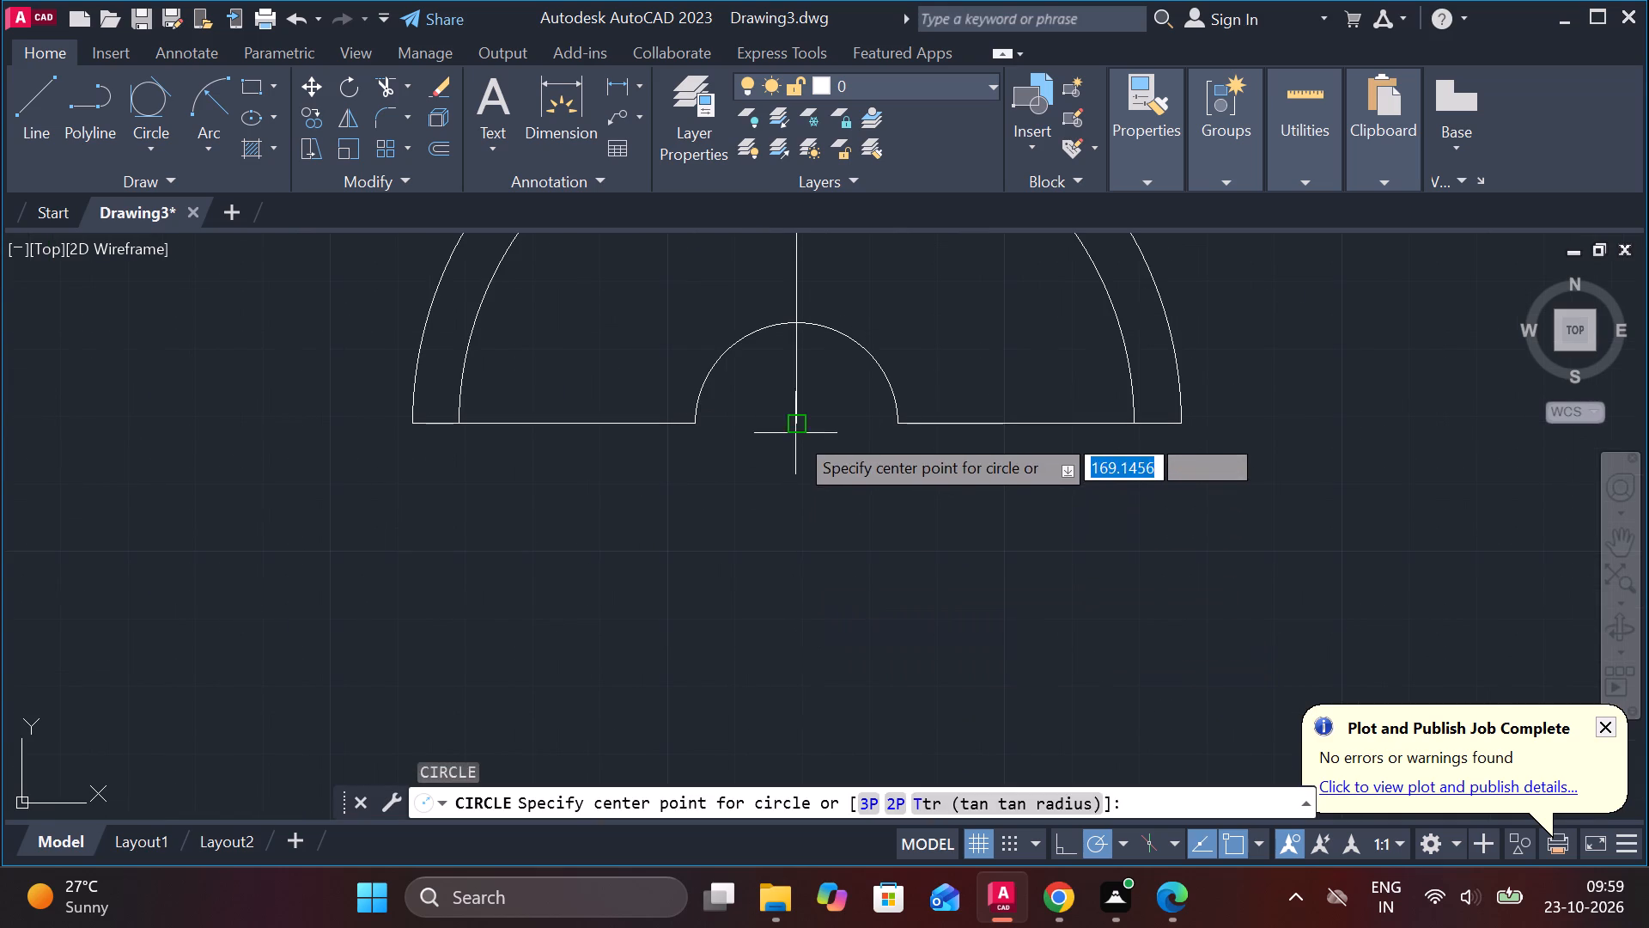
pyautogui.click(795, 432)
pyautogui.write('D 42')
pyautogui.press('Return')
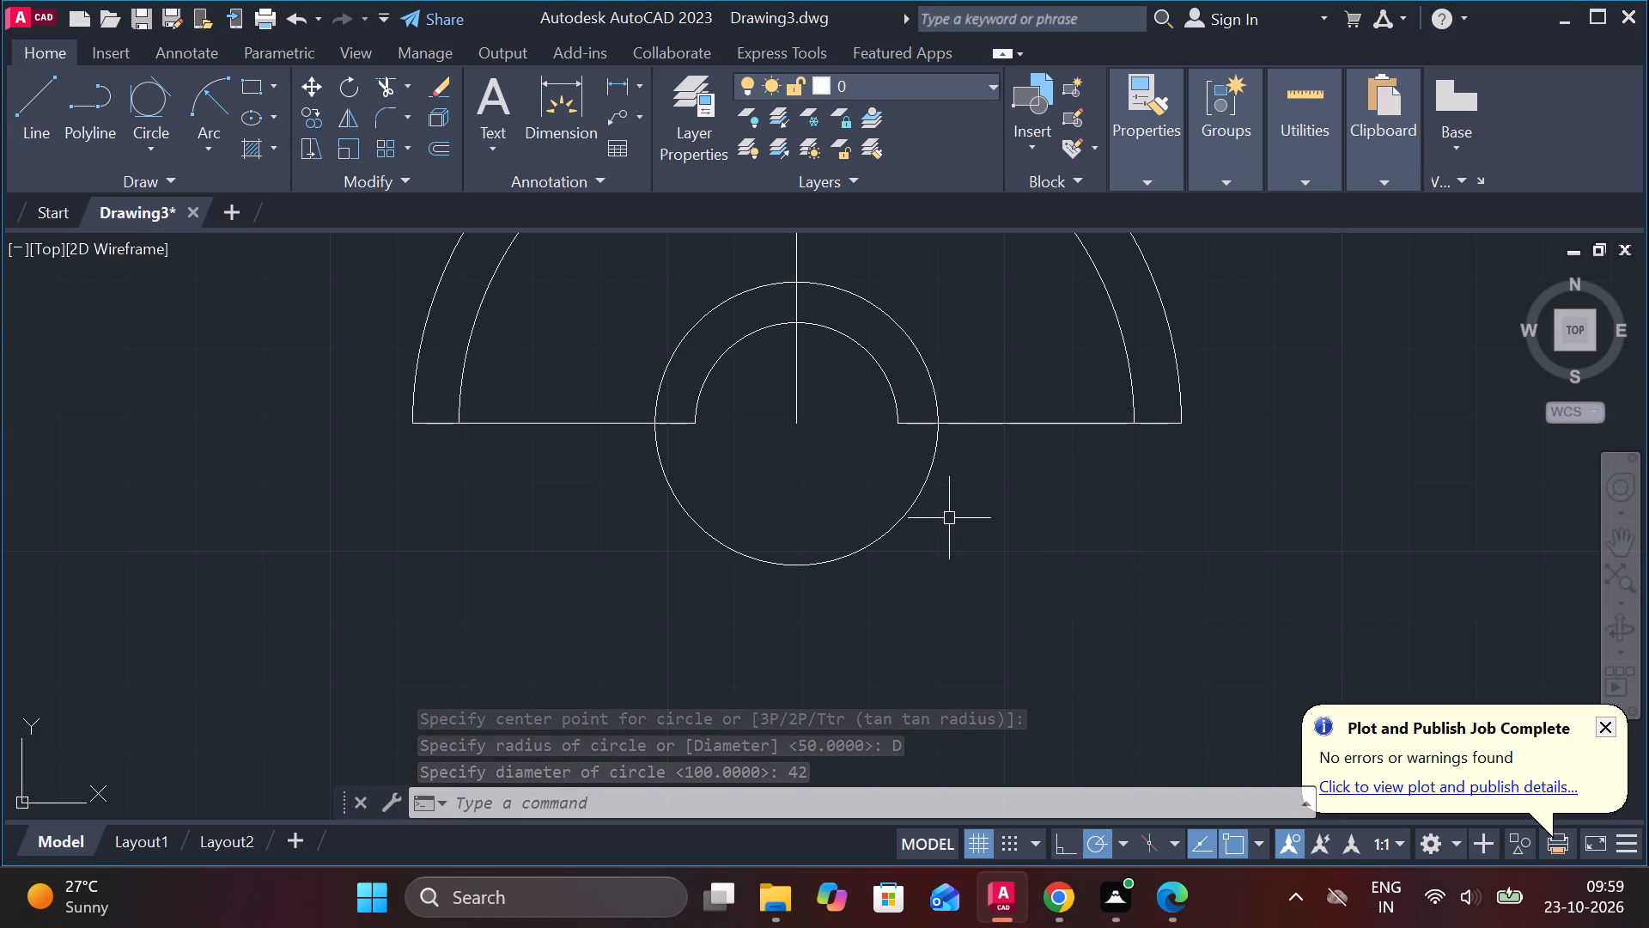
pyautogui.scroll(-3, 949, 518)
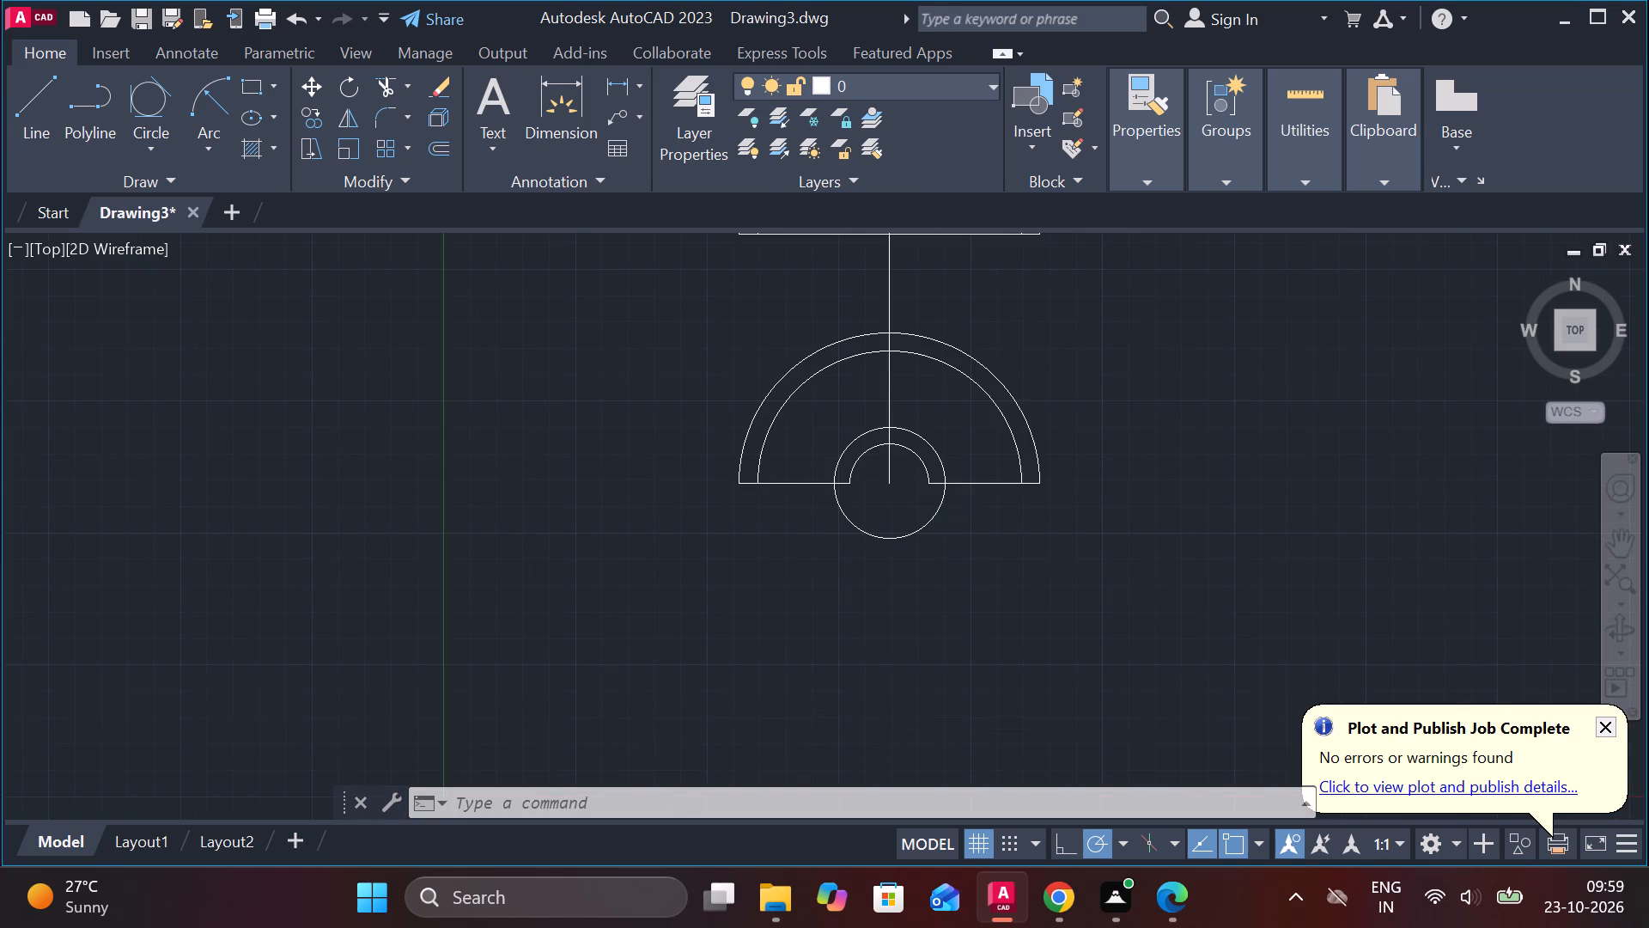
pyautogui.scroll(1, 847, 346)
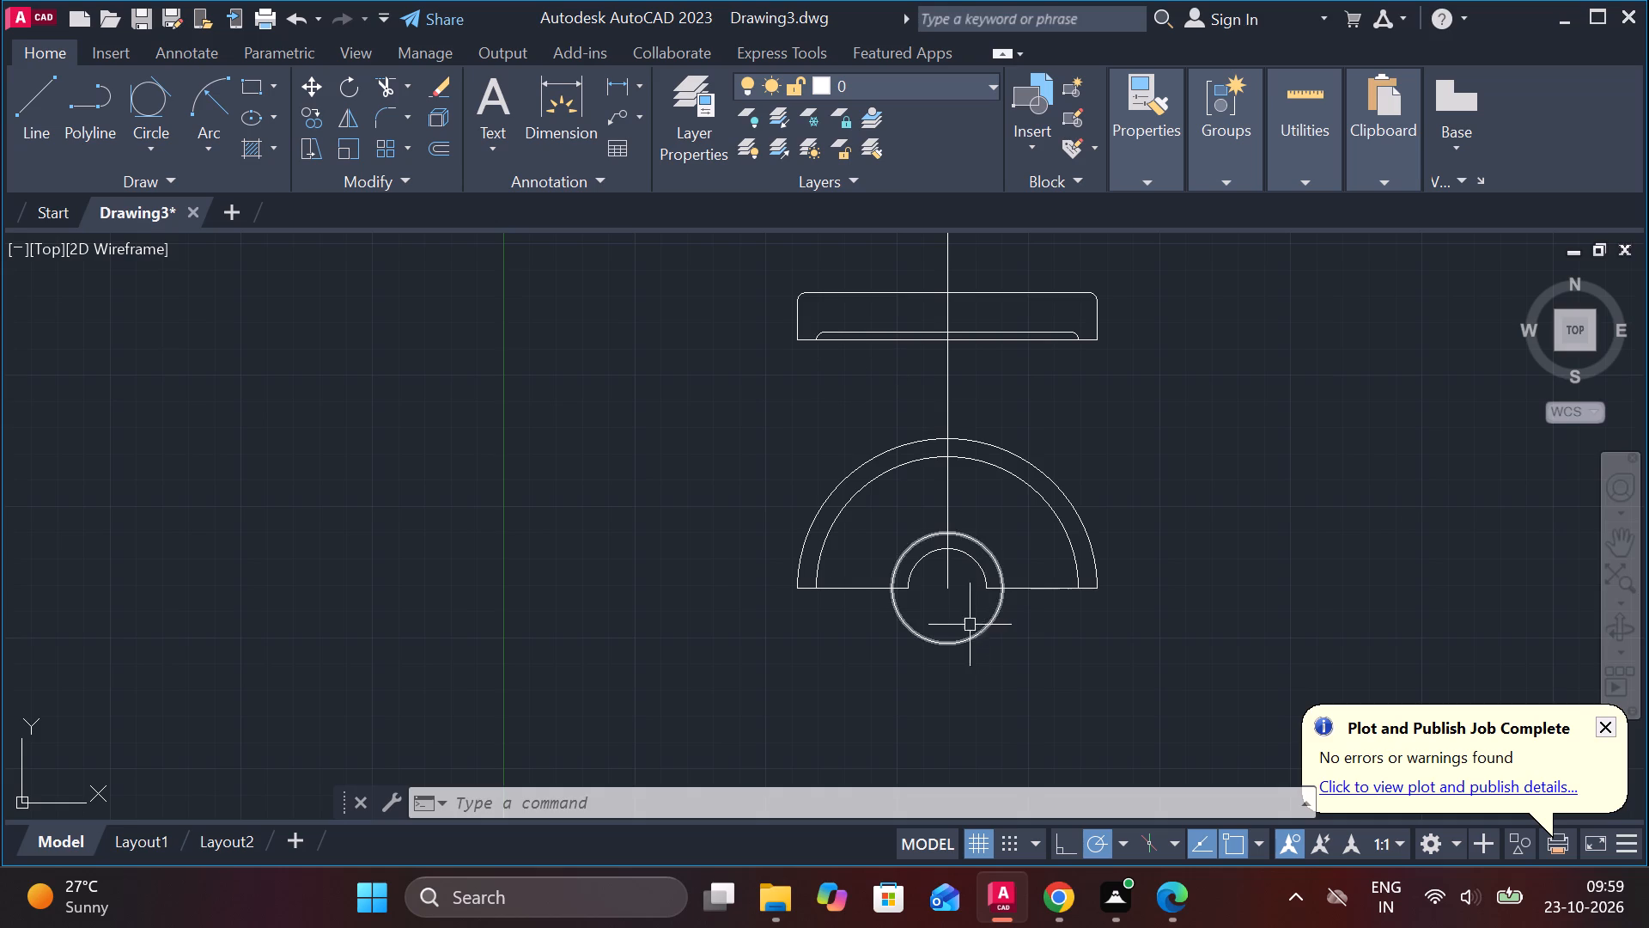
# Erase the 42-diameter circle centred on the semicircular arcs' common centre.
pyautogui.click(925, 631)
pyautogui.write('E')
pyautogui.press('space')
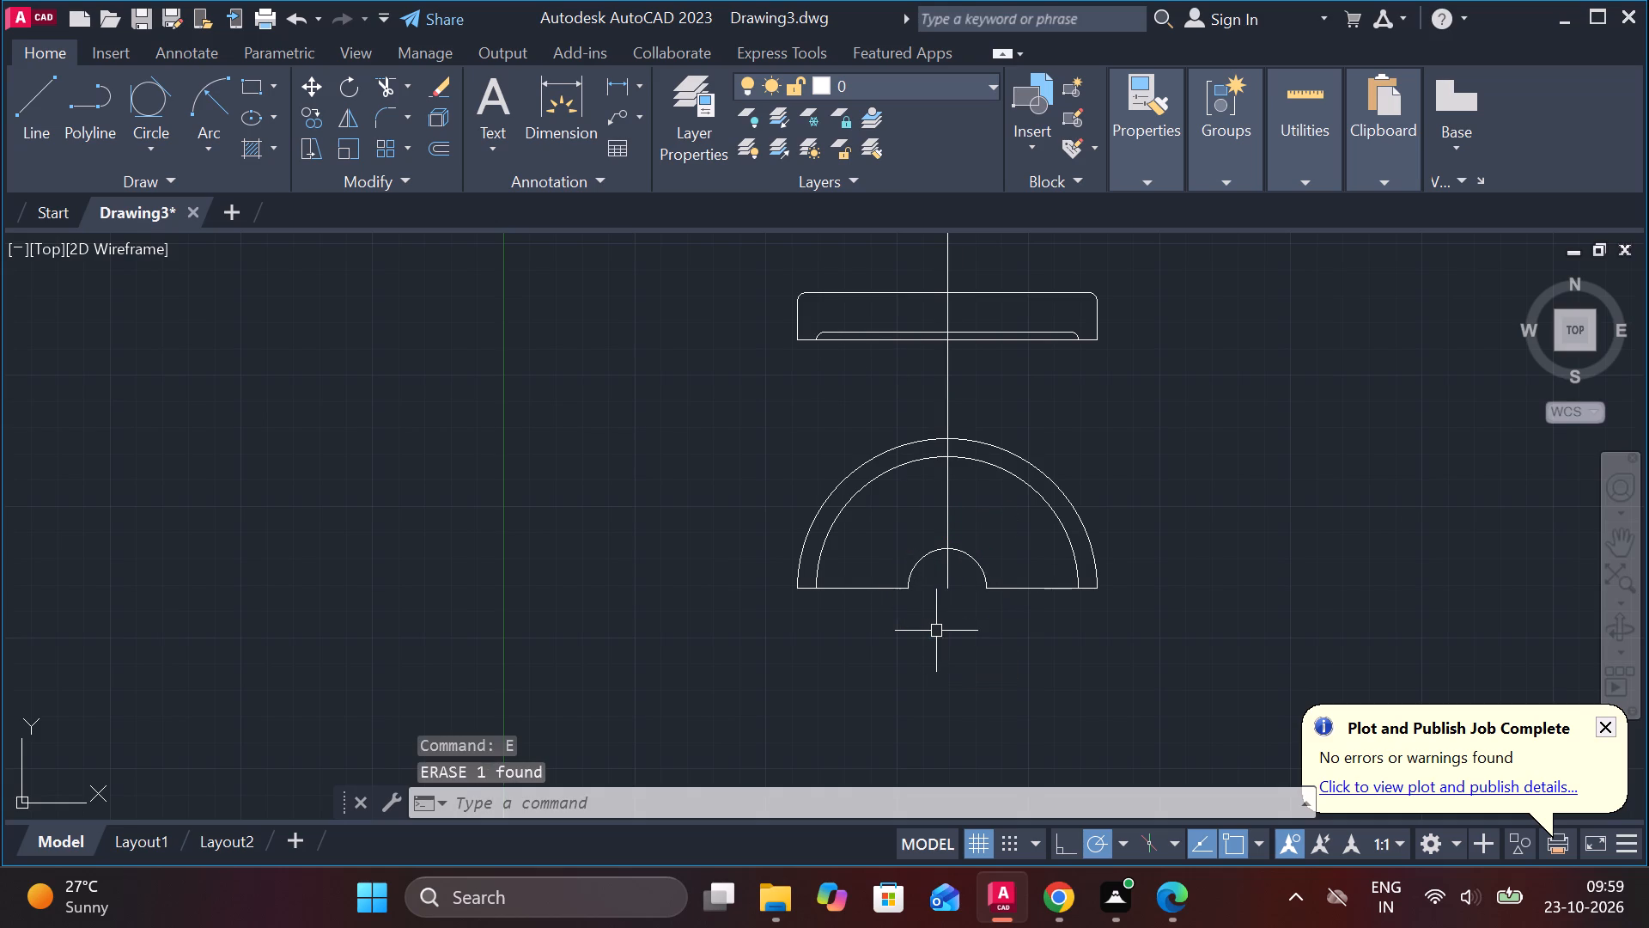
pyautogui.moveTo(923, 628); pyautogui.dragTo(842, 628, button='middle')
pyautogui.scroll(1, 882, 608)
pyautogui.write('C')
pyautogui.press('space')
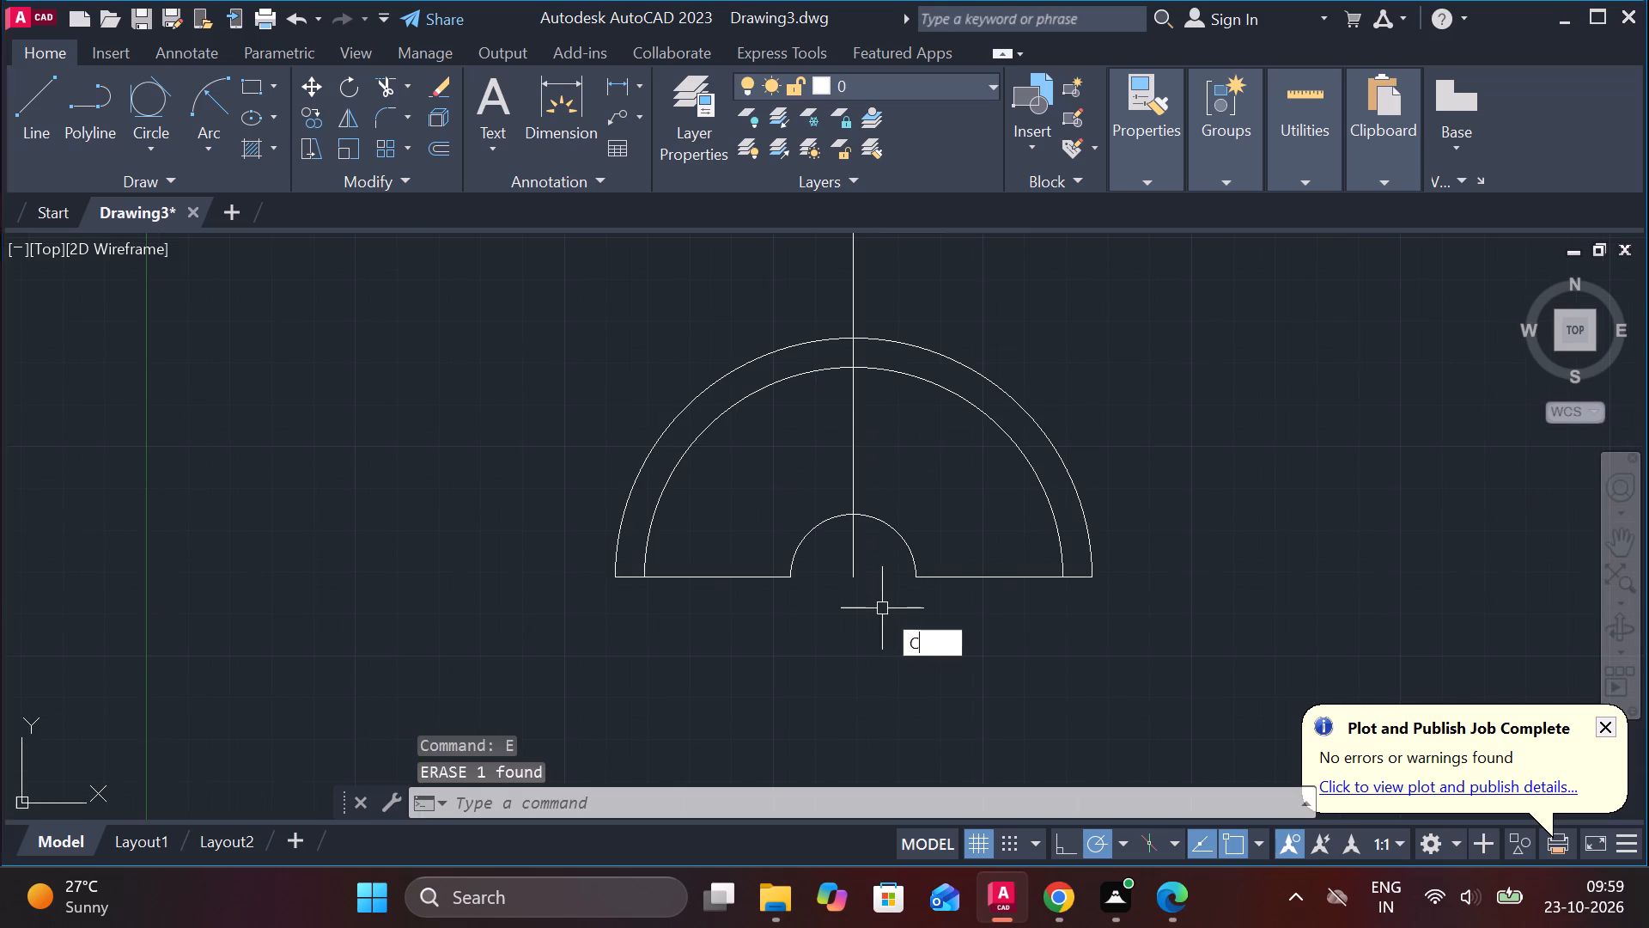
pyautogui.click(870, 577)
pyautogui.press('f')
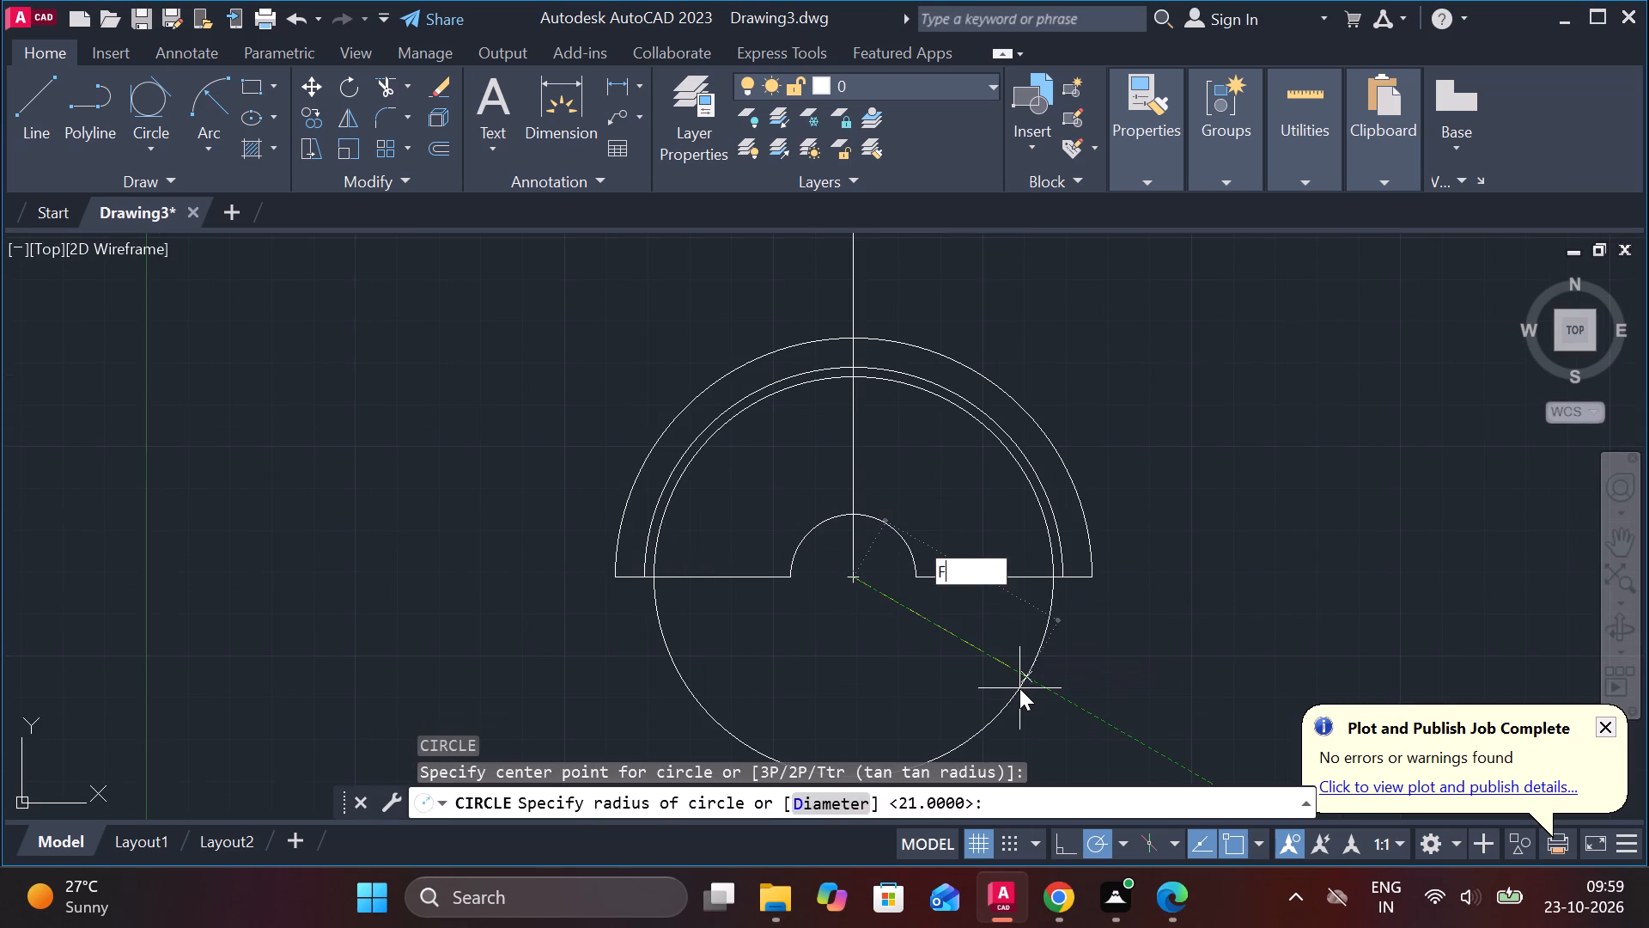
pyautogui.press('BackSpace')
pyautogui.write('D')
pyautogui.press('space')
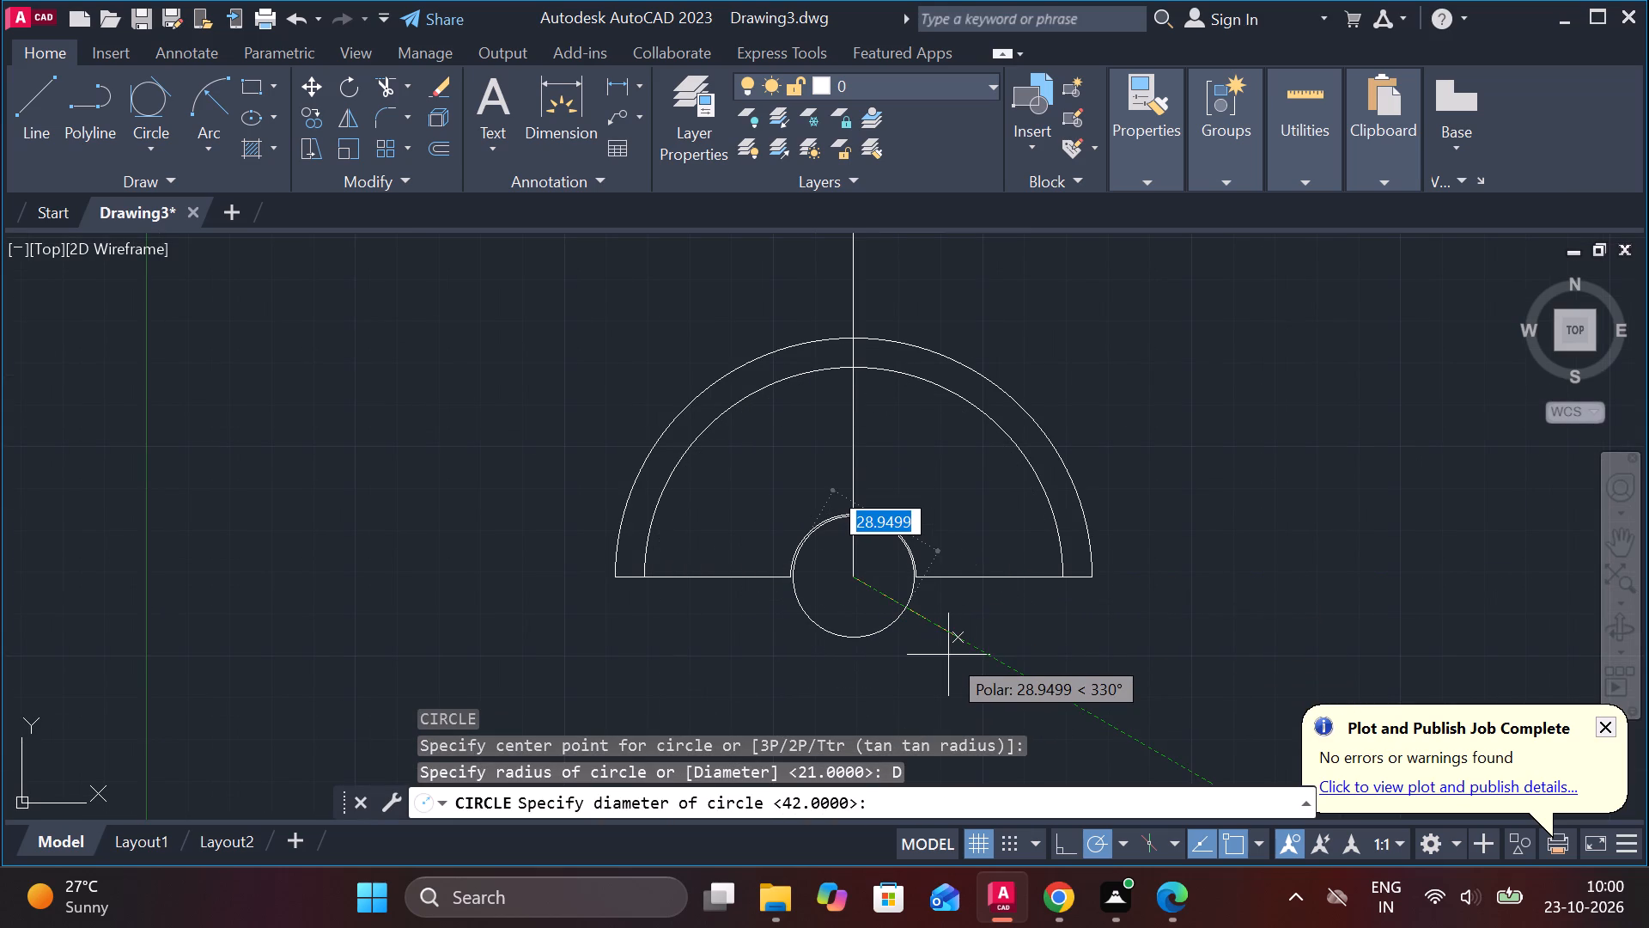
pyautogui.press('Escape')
# Offset the vertical centre line by 15 to both sides.
pyautogui.moveTo(850, 464); pyautogui.dragTo(776, 715, button='middle')
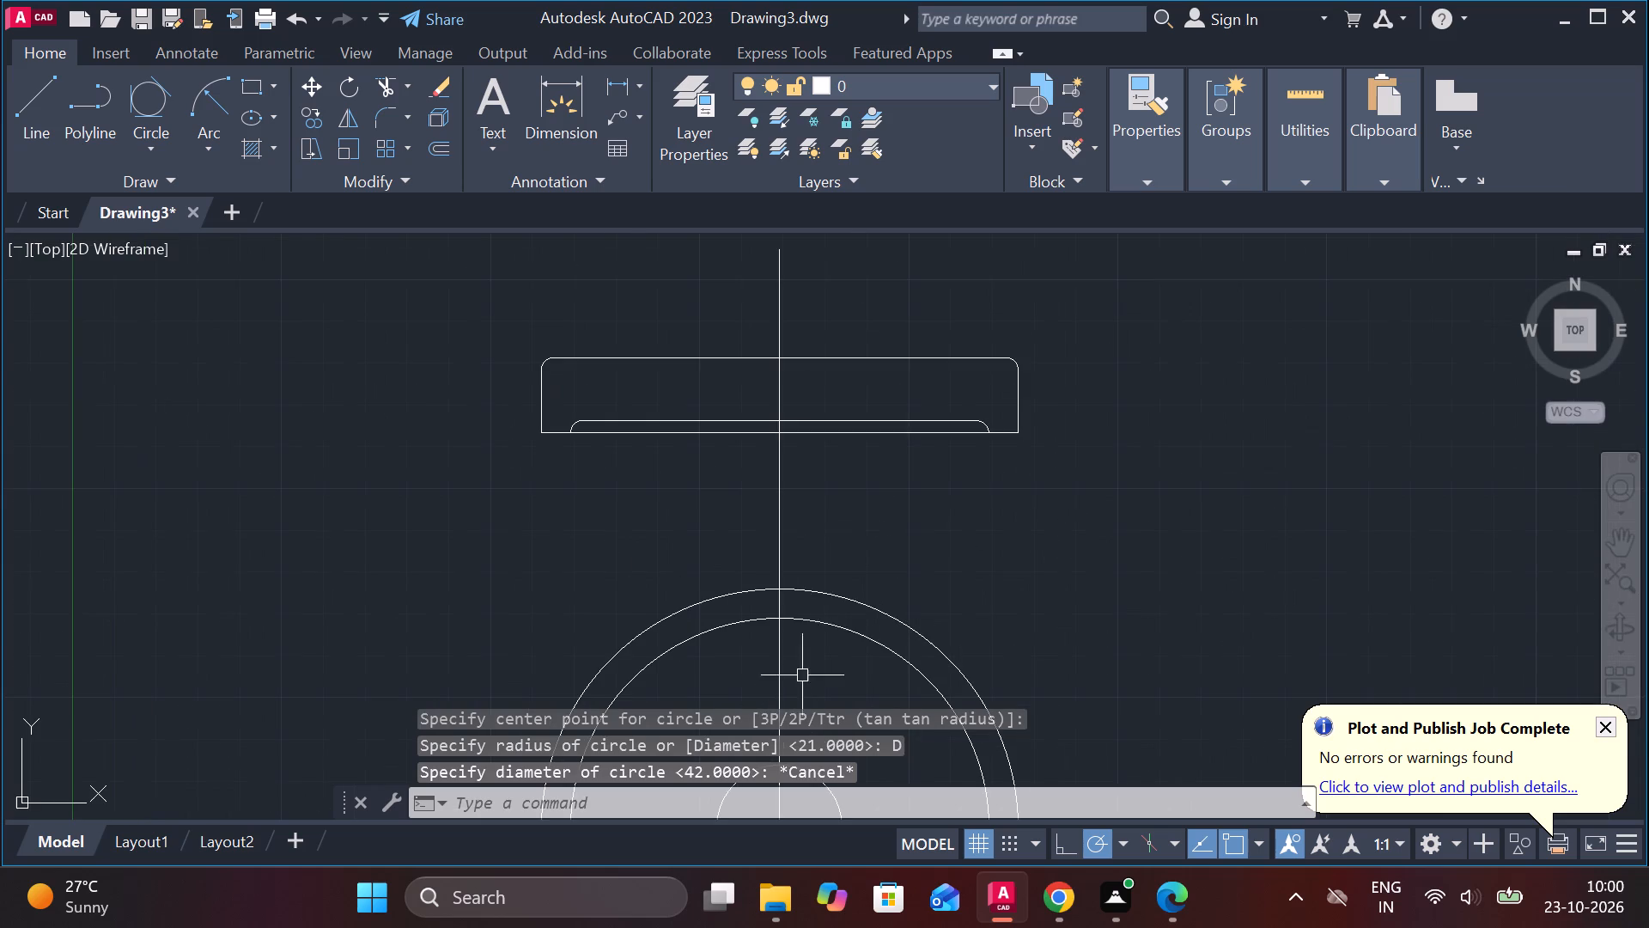
pyautogui.click(775, 296)
pyautogui.press('o')
pyautogui.press('Return')
pyautogui.press('Return')
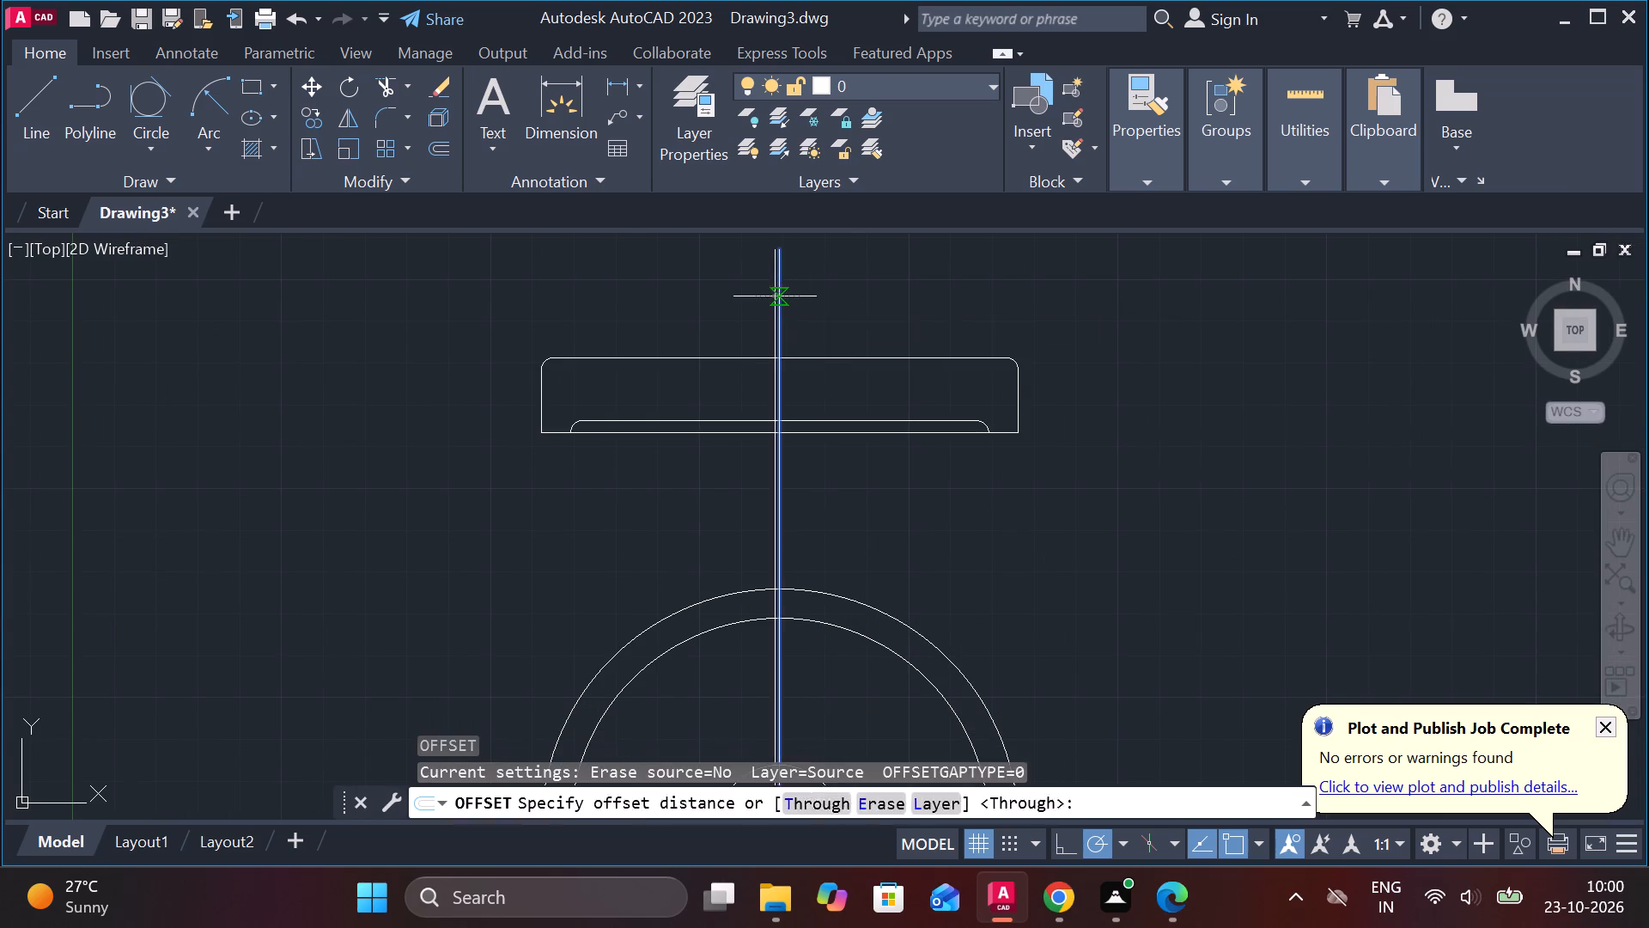
pyautogui.write('15B')
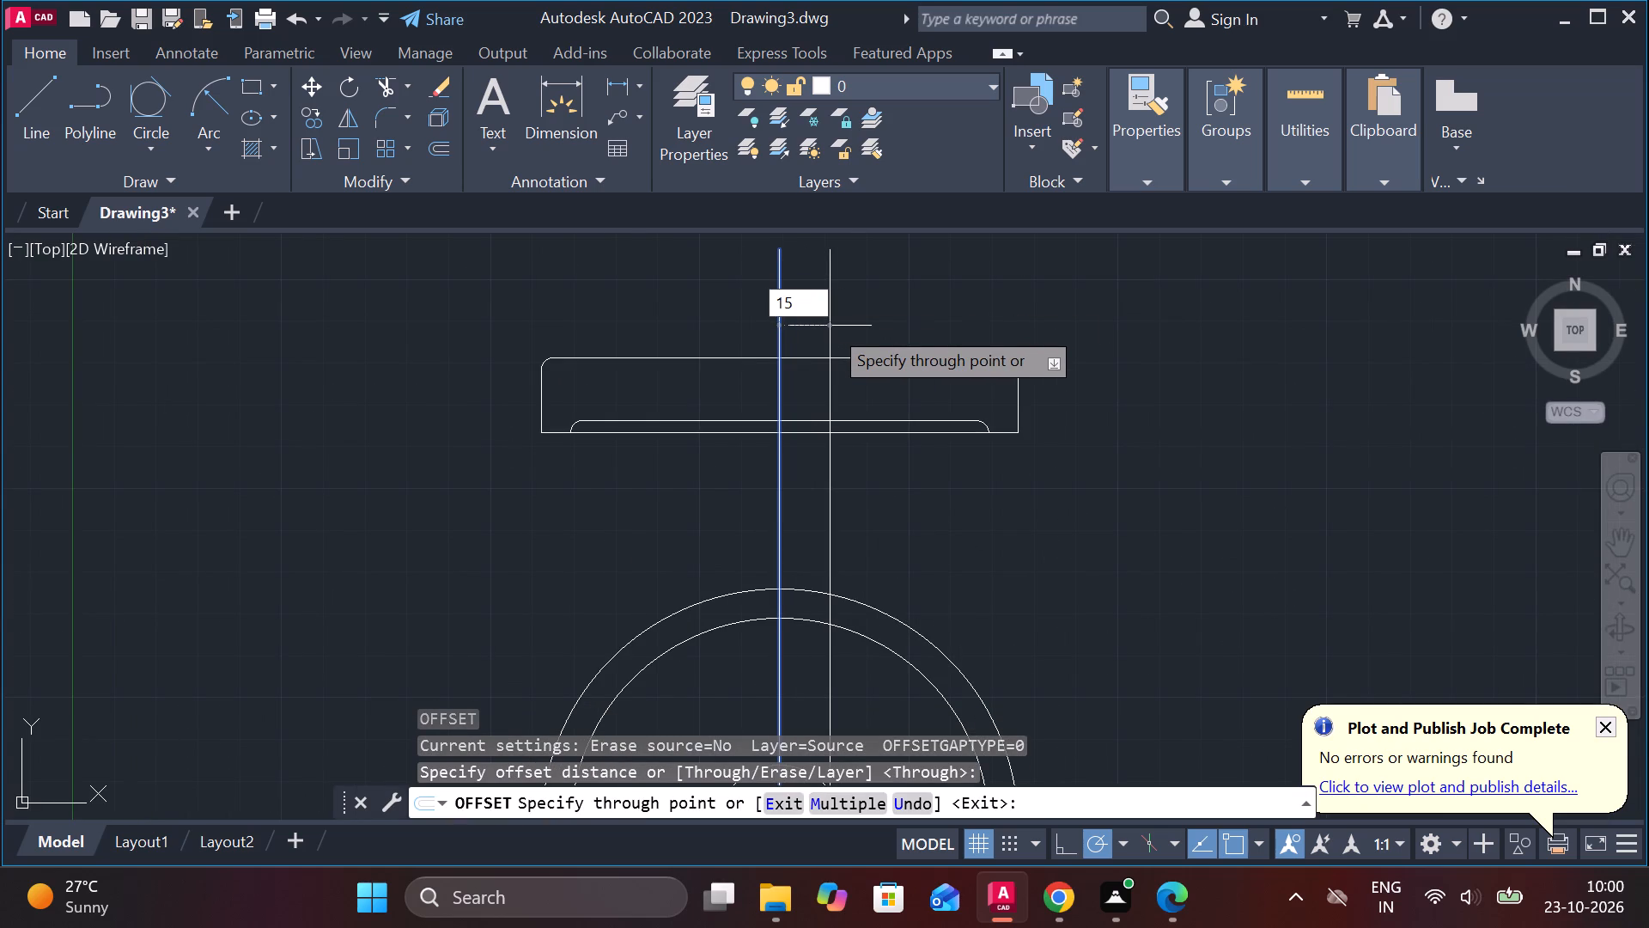
pyautogui.press('BackSpace')
pyautogui.press('Return')
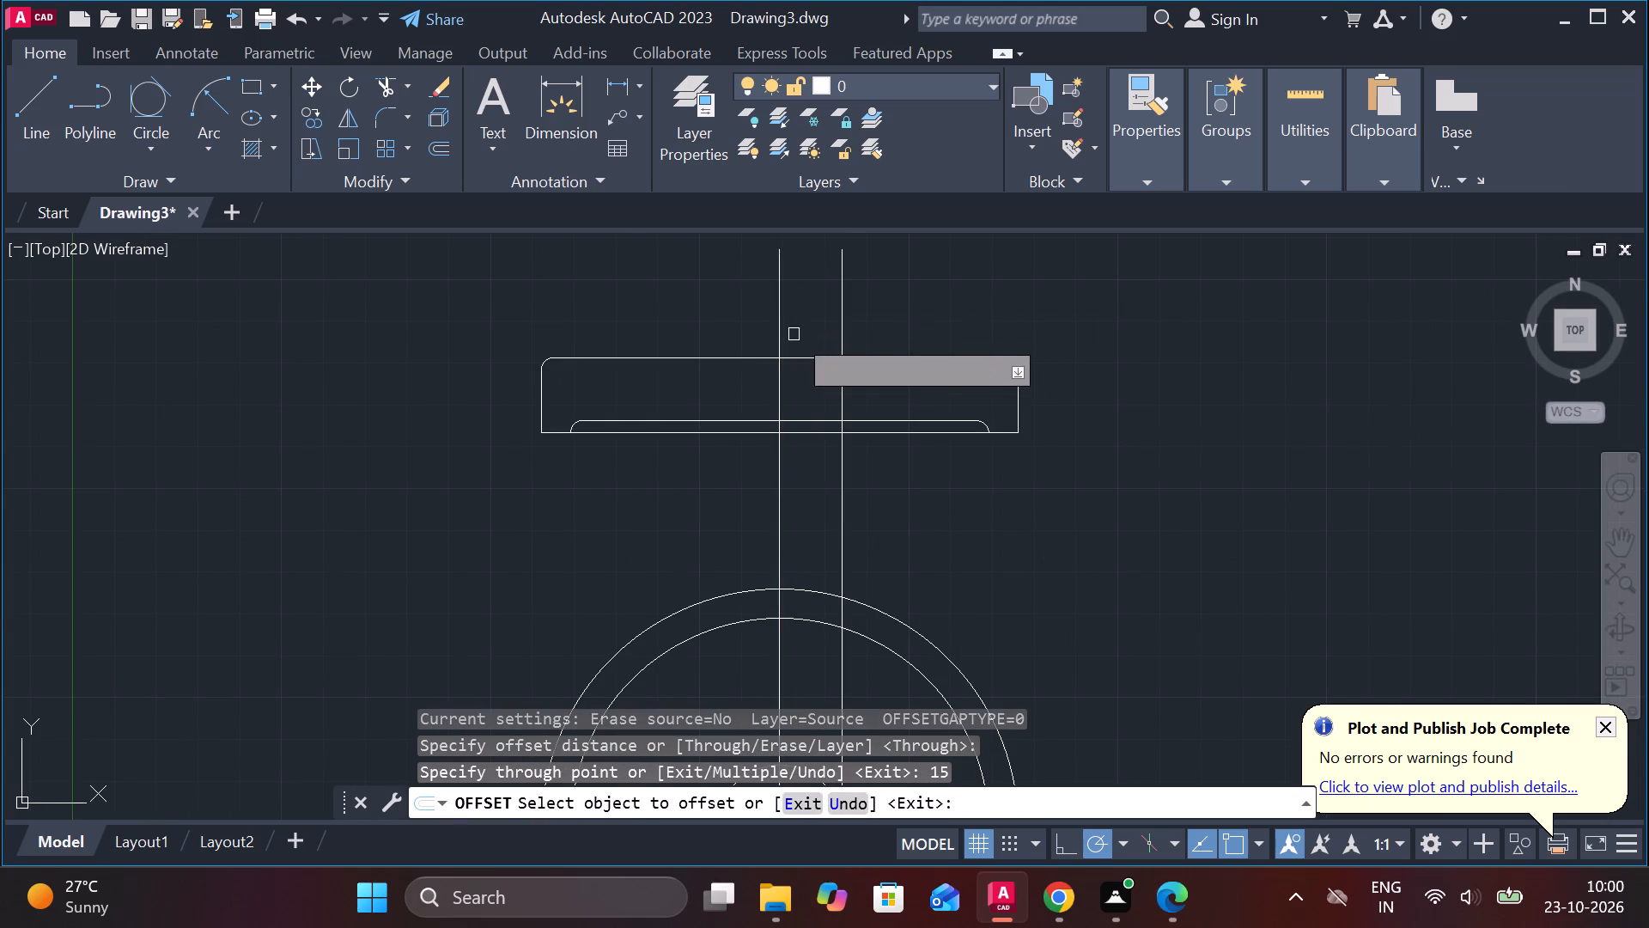
pyautogui.click(782, 309)
pyautogui.write('15')
pyautogui.press('Return')
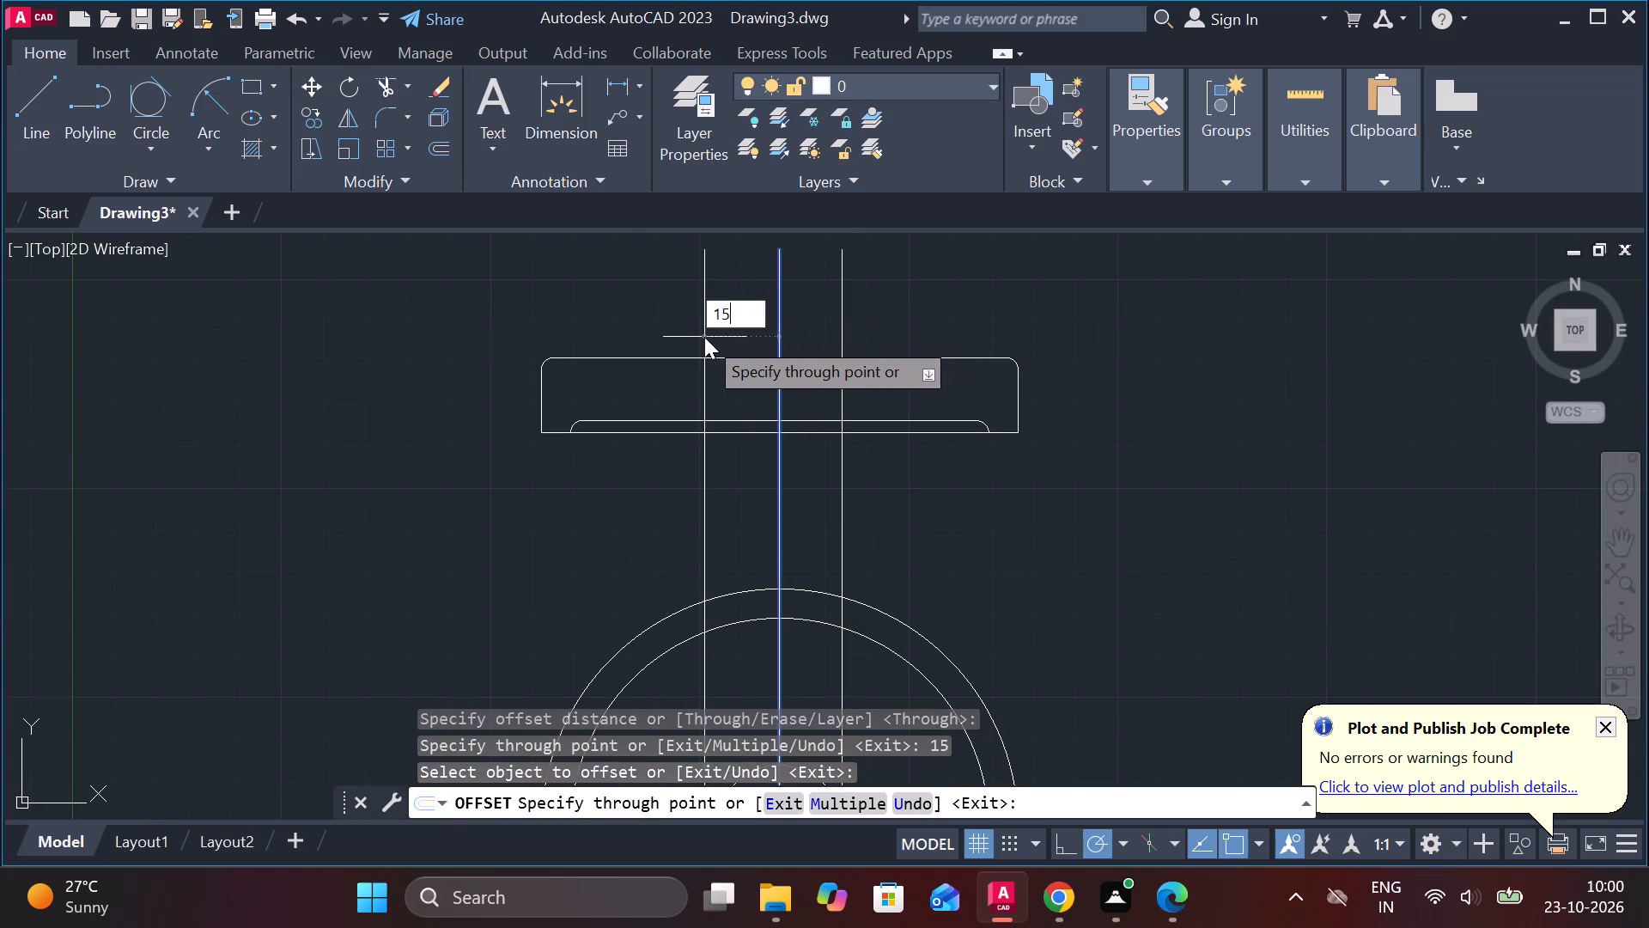
pyautogui.press('Escape')
# Trim both offset lines between the views, inside the recess and above the rectangle, leaving them from recess top to rectangle top.
pyautogui.write('TRV')
pyautogui.press('BackSpace')
pyautogui.press('Return')
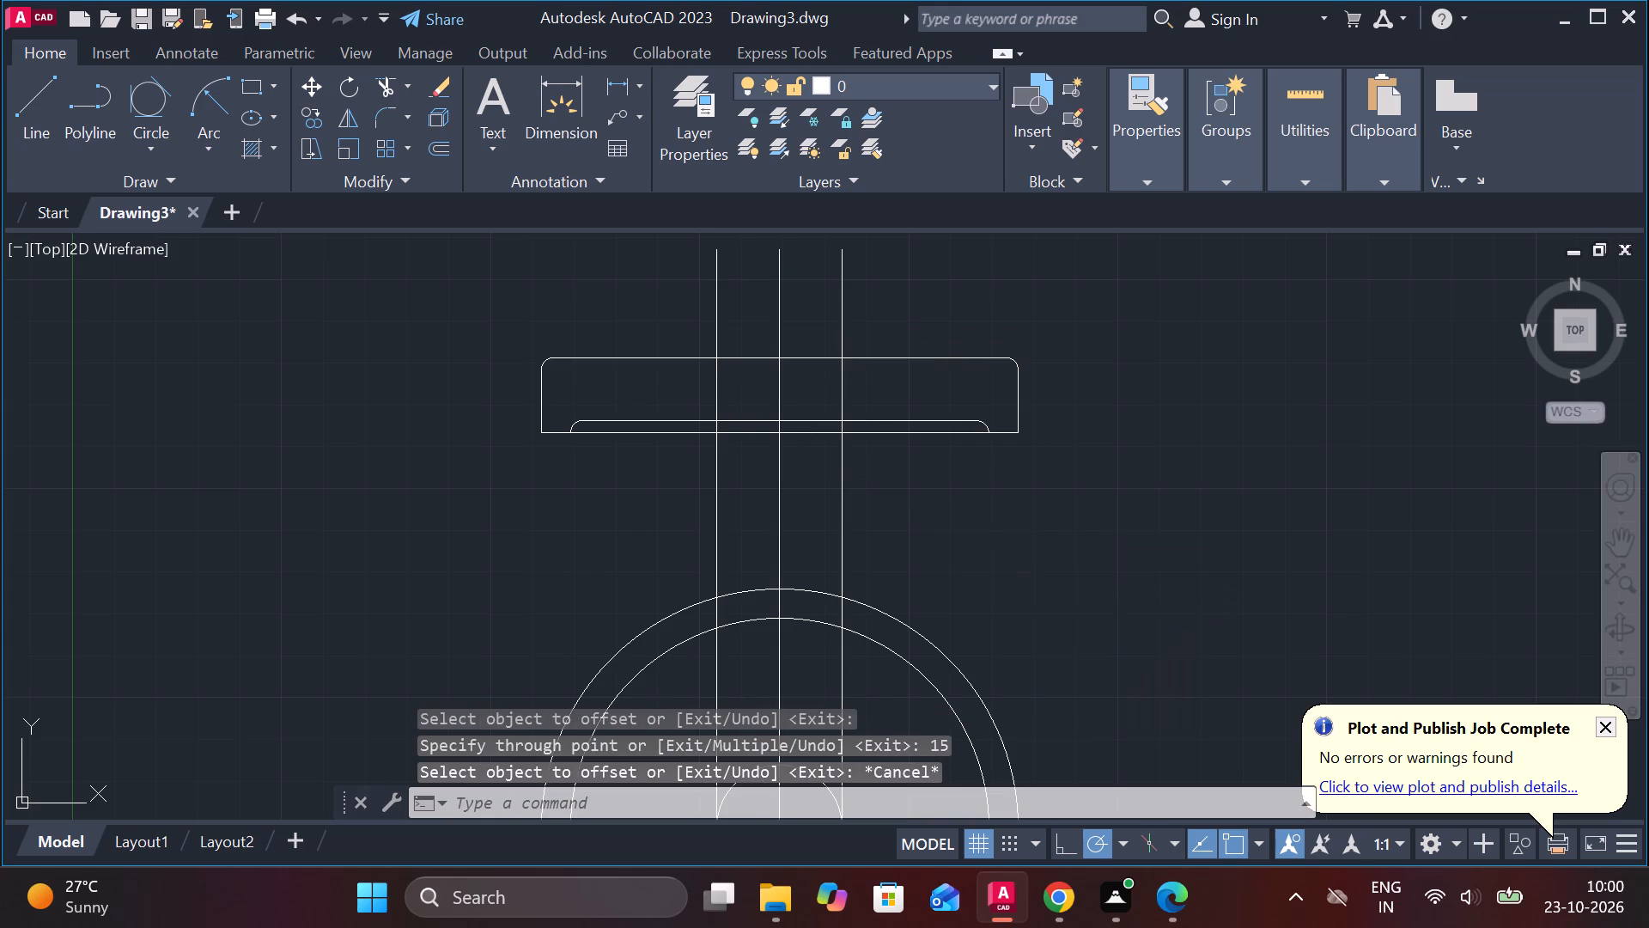
pyautogui.click(846, 479)
pyautogui.click(717, 460)
pyautogui.scroll(2, 717, 460)
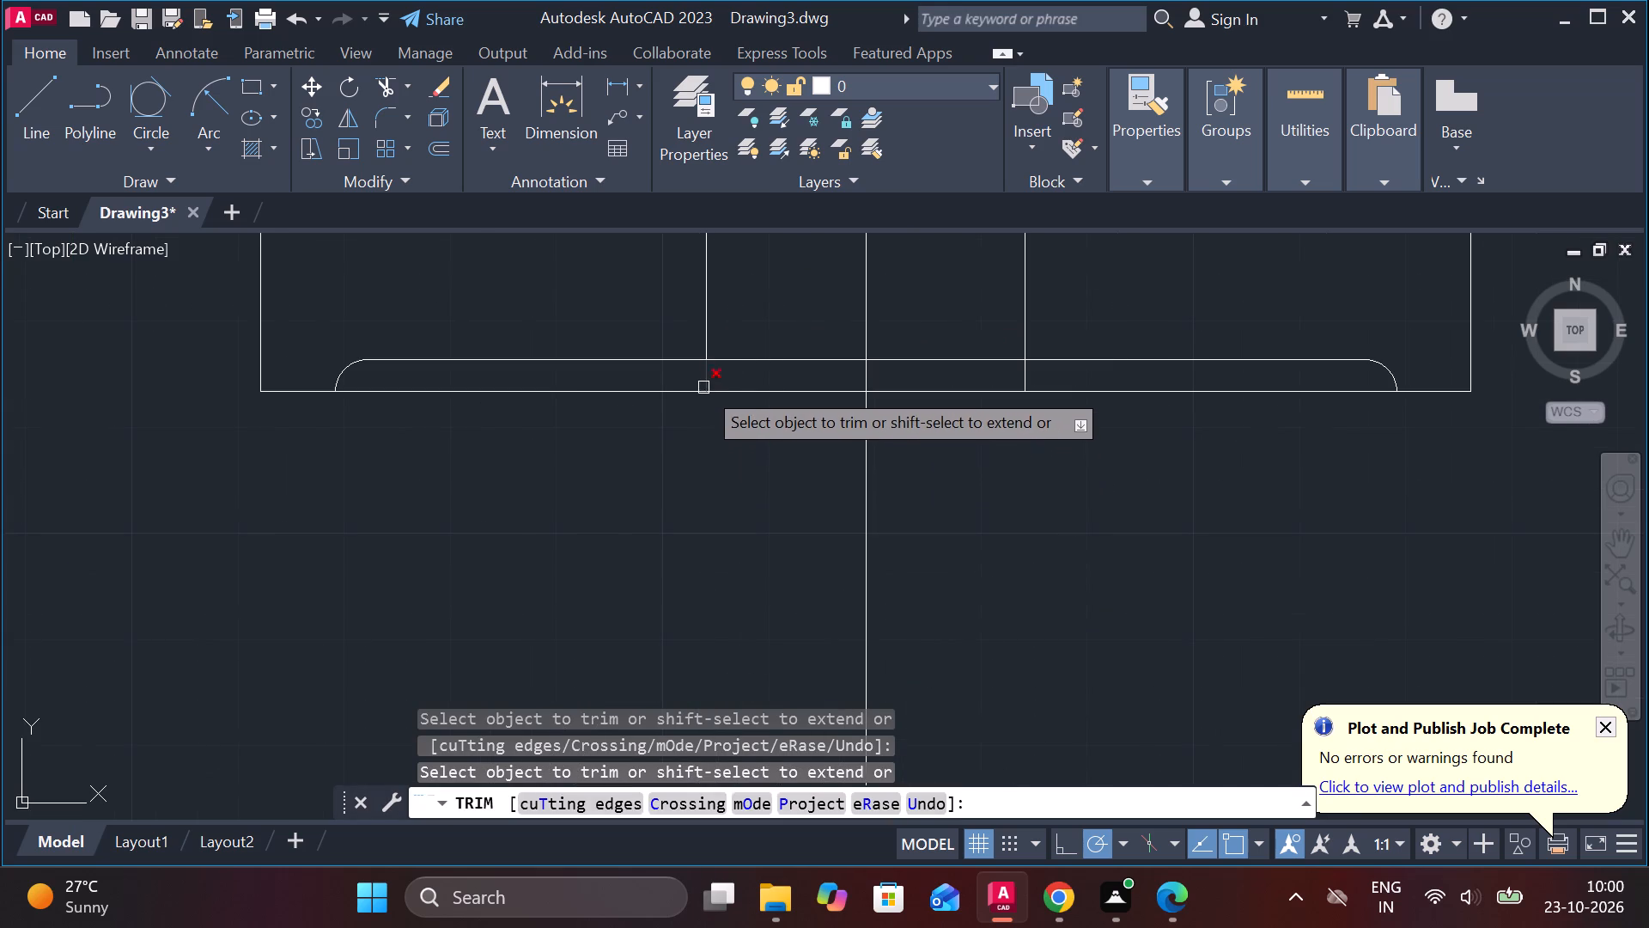
pyautogui.click(703, 385)
pyautogui.click(1017, 375)
pyautogui.click(1035, 375)
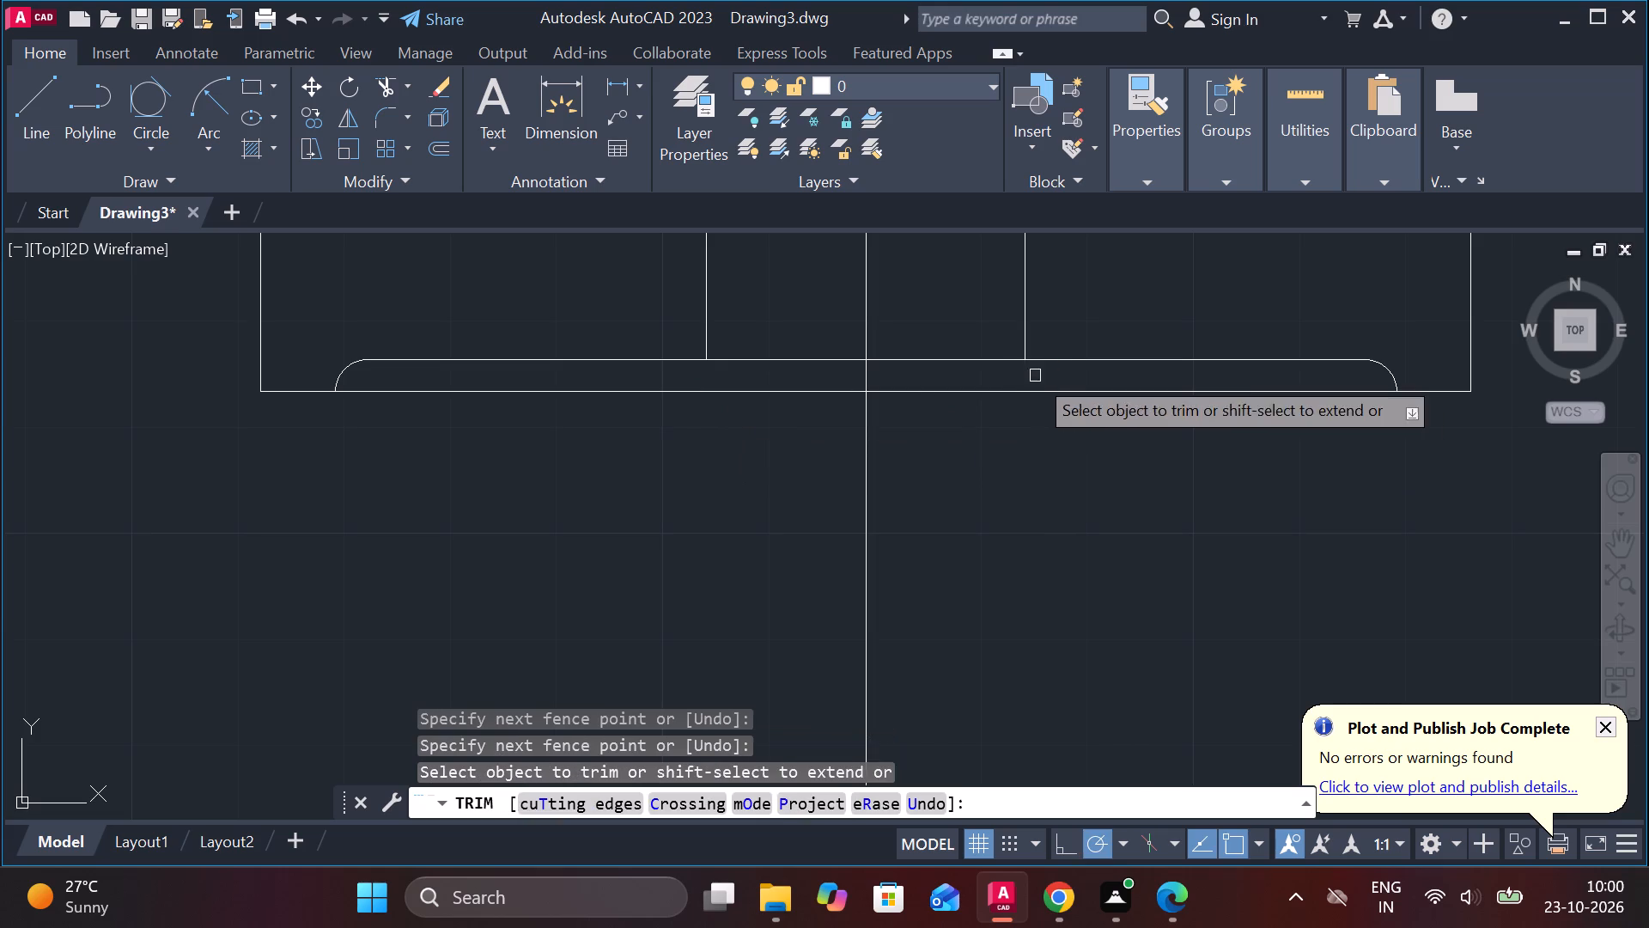
pyautogui.scroll(-2, 1044, 469)
pyautogui.moveTo(1112, 321); pyautogui.dragTo(924, 305)
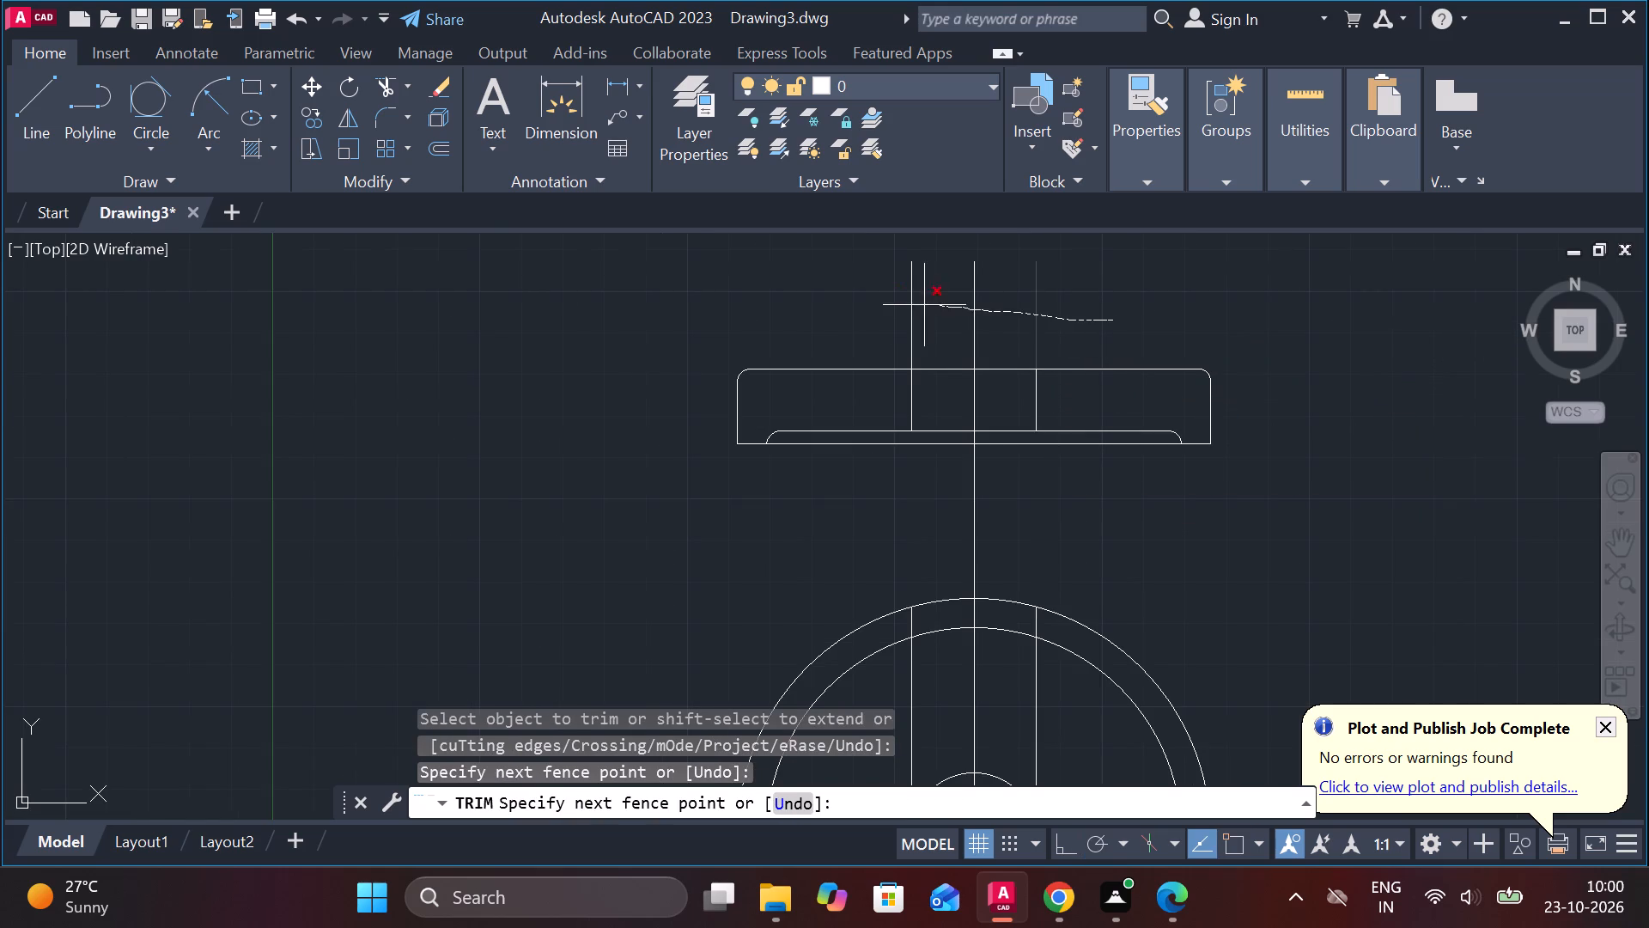
pyautogui.moveTo(924, 305); pyautogui.dragTo(869, 299)
pyautogui.moveTo(1193, 482); pyautogui.dragTo(1074, 392, button='middle')
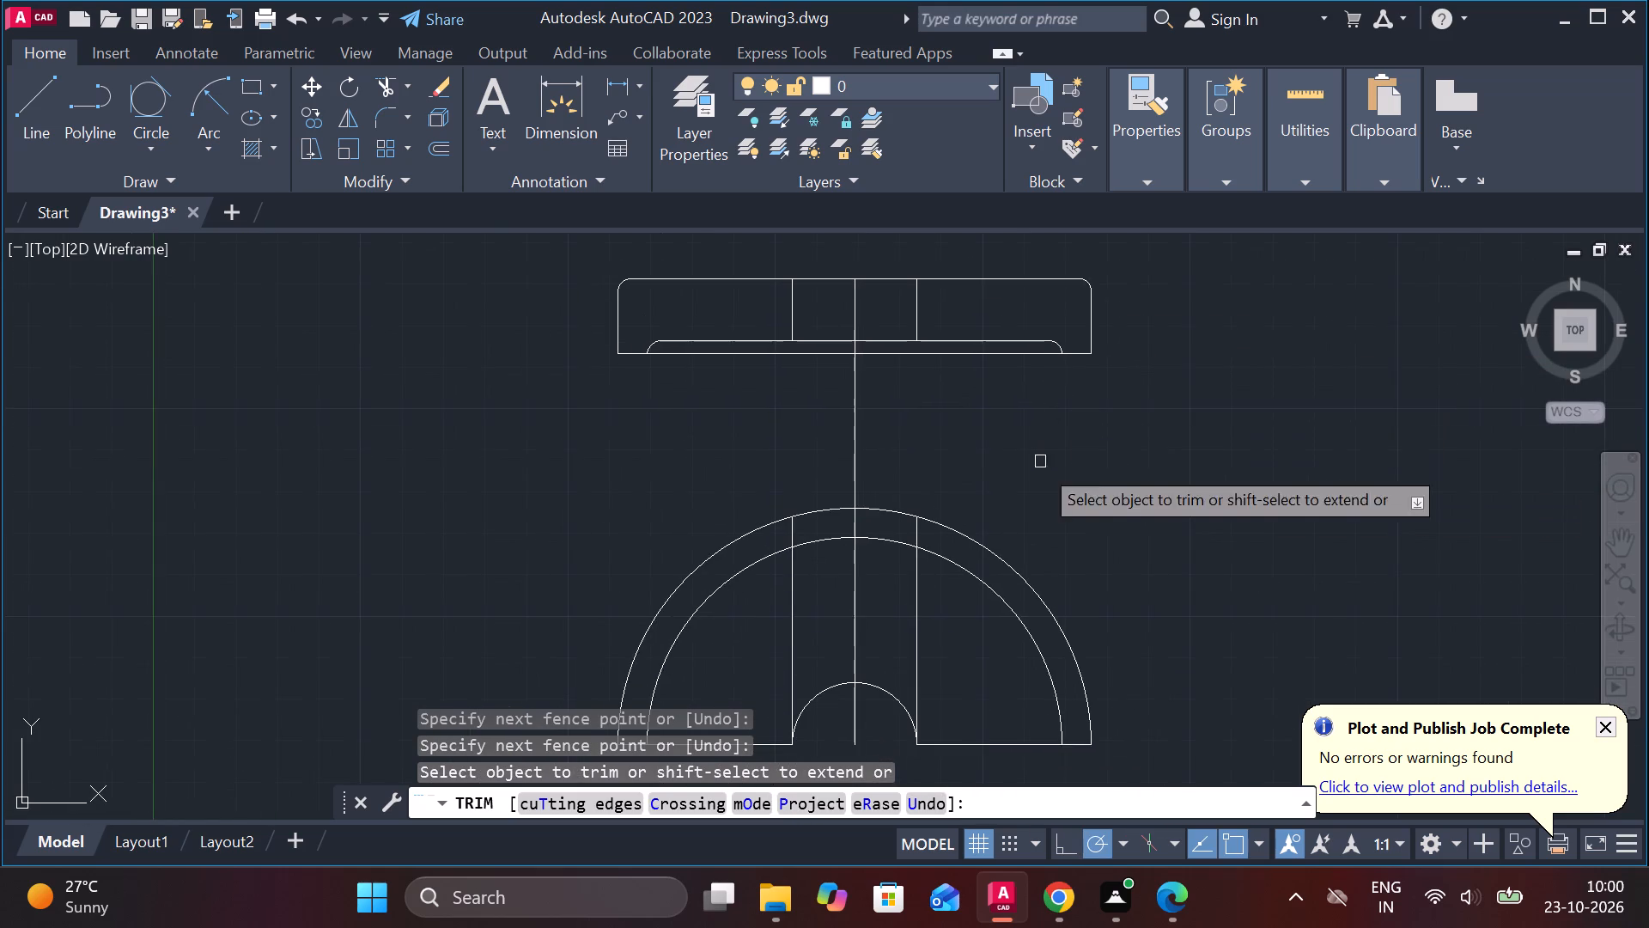
pyautogui.press('Escape')
# Erase the two leftover offset line segments inside the semicircular view.
pyautogui.click(919, 614)
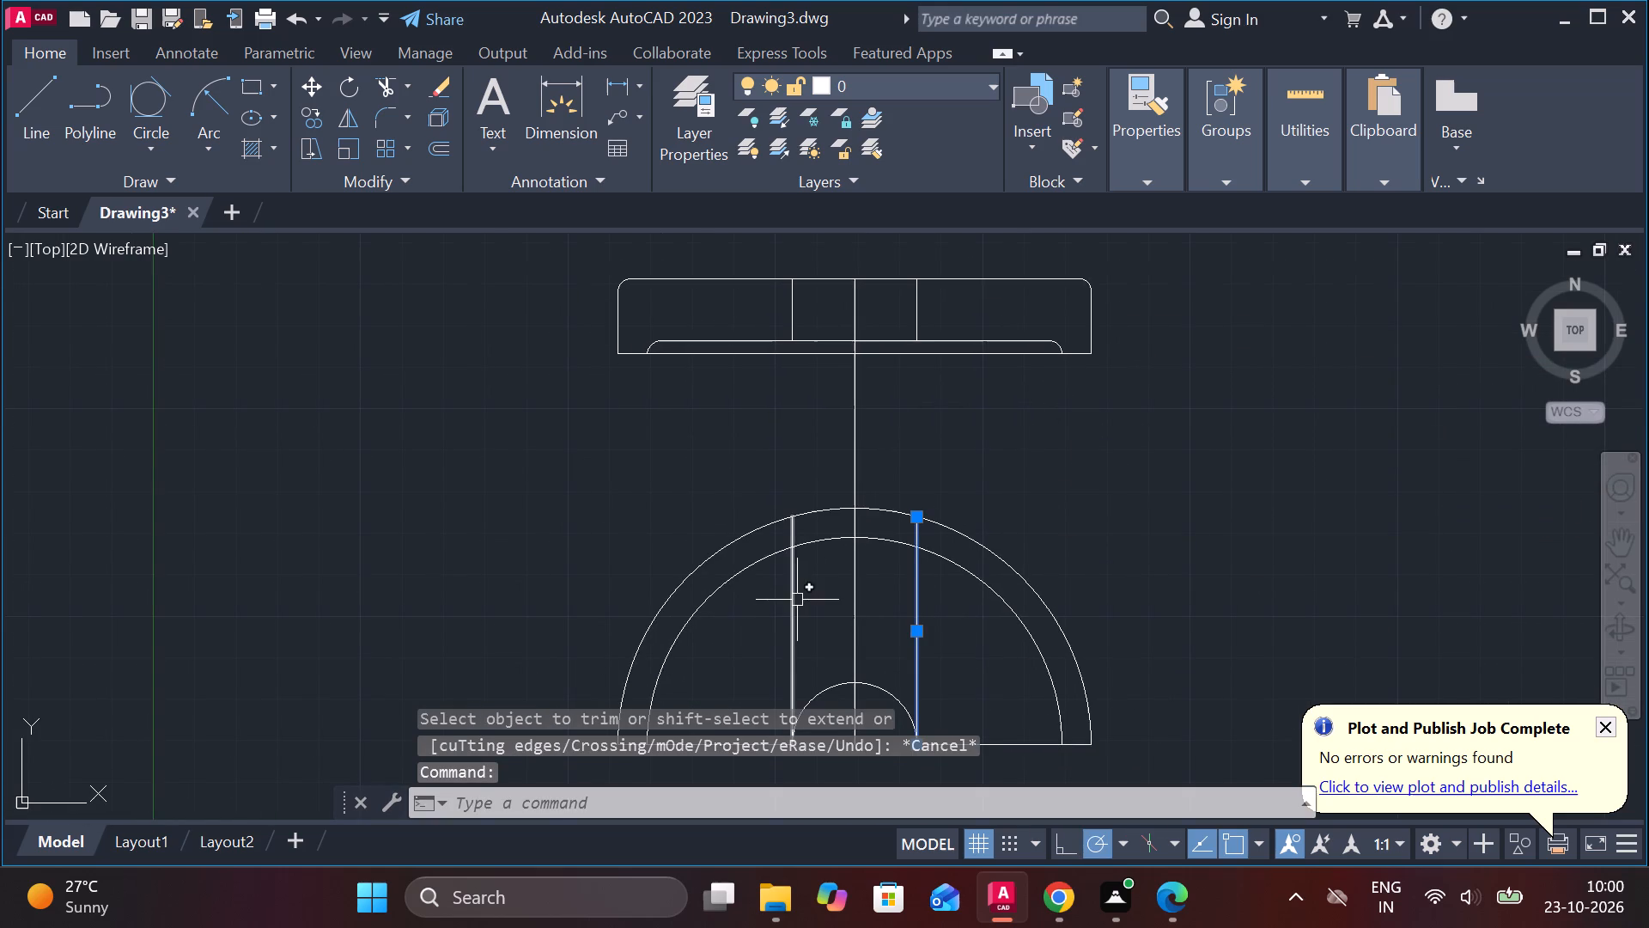
pyautogui.click(797, 598)
pyautogui.write('E')
pyautogui.press('space')
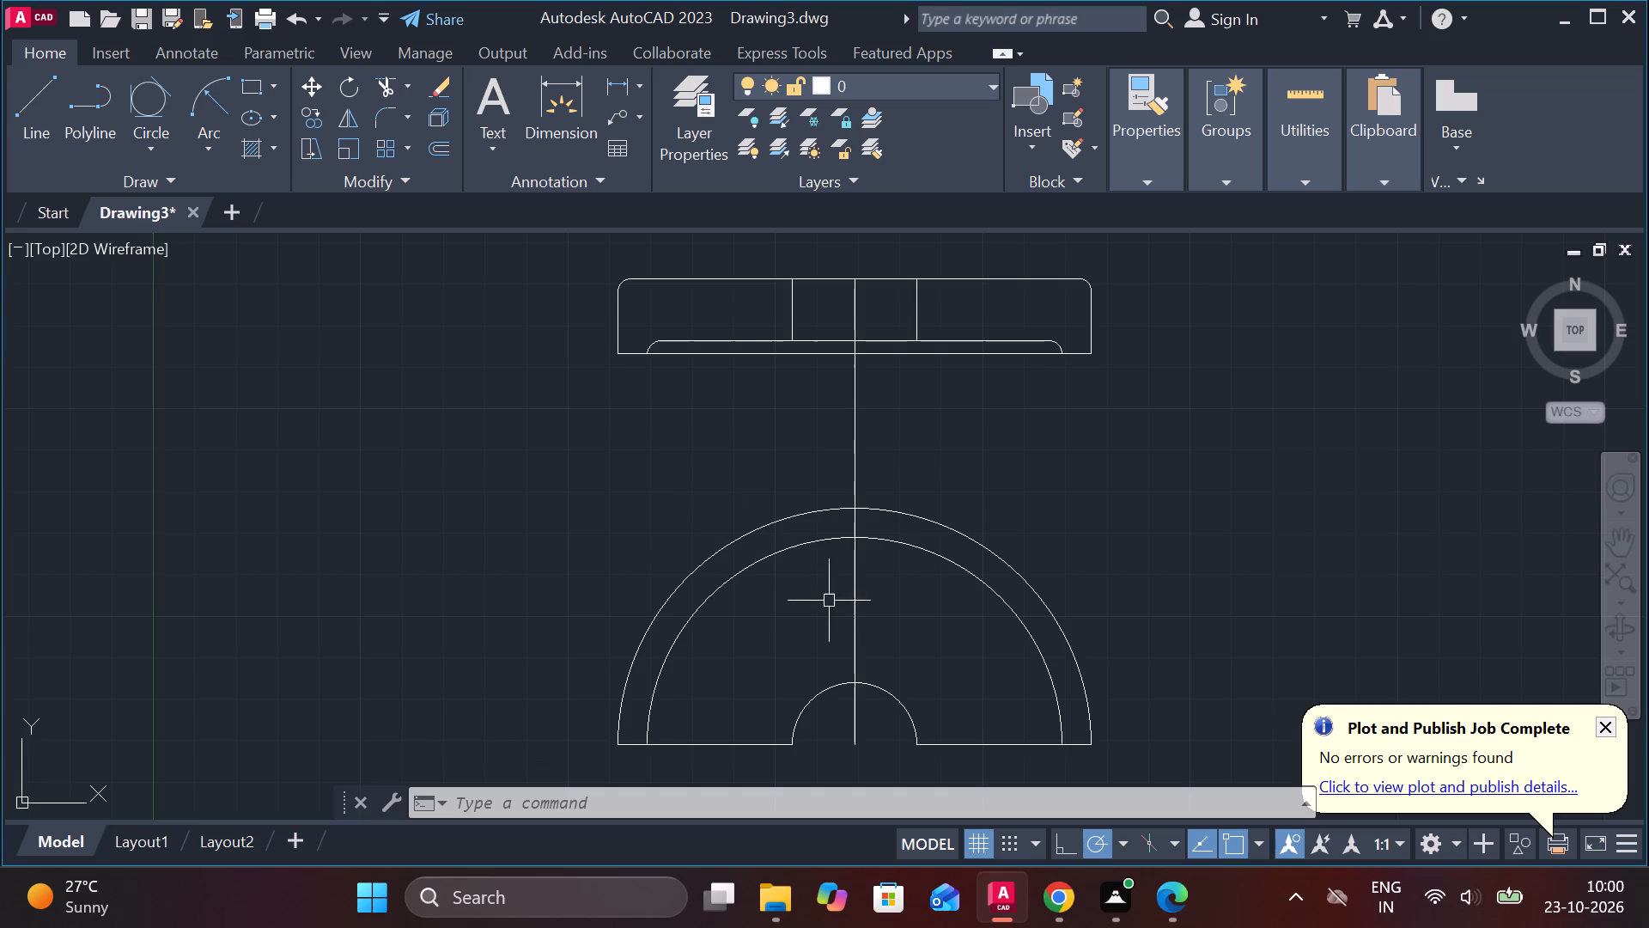
pyautogui.press('v')
pyautogui.press('Escape')
# Draw a circle of radius 42 centred on the semicircular arcs' common centre.
pyautogui.write('C')
pyautogui.press('space')
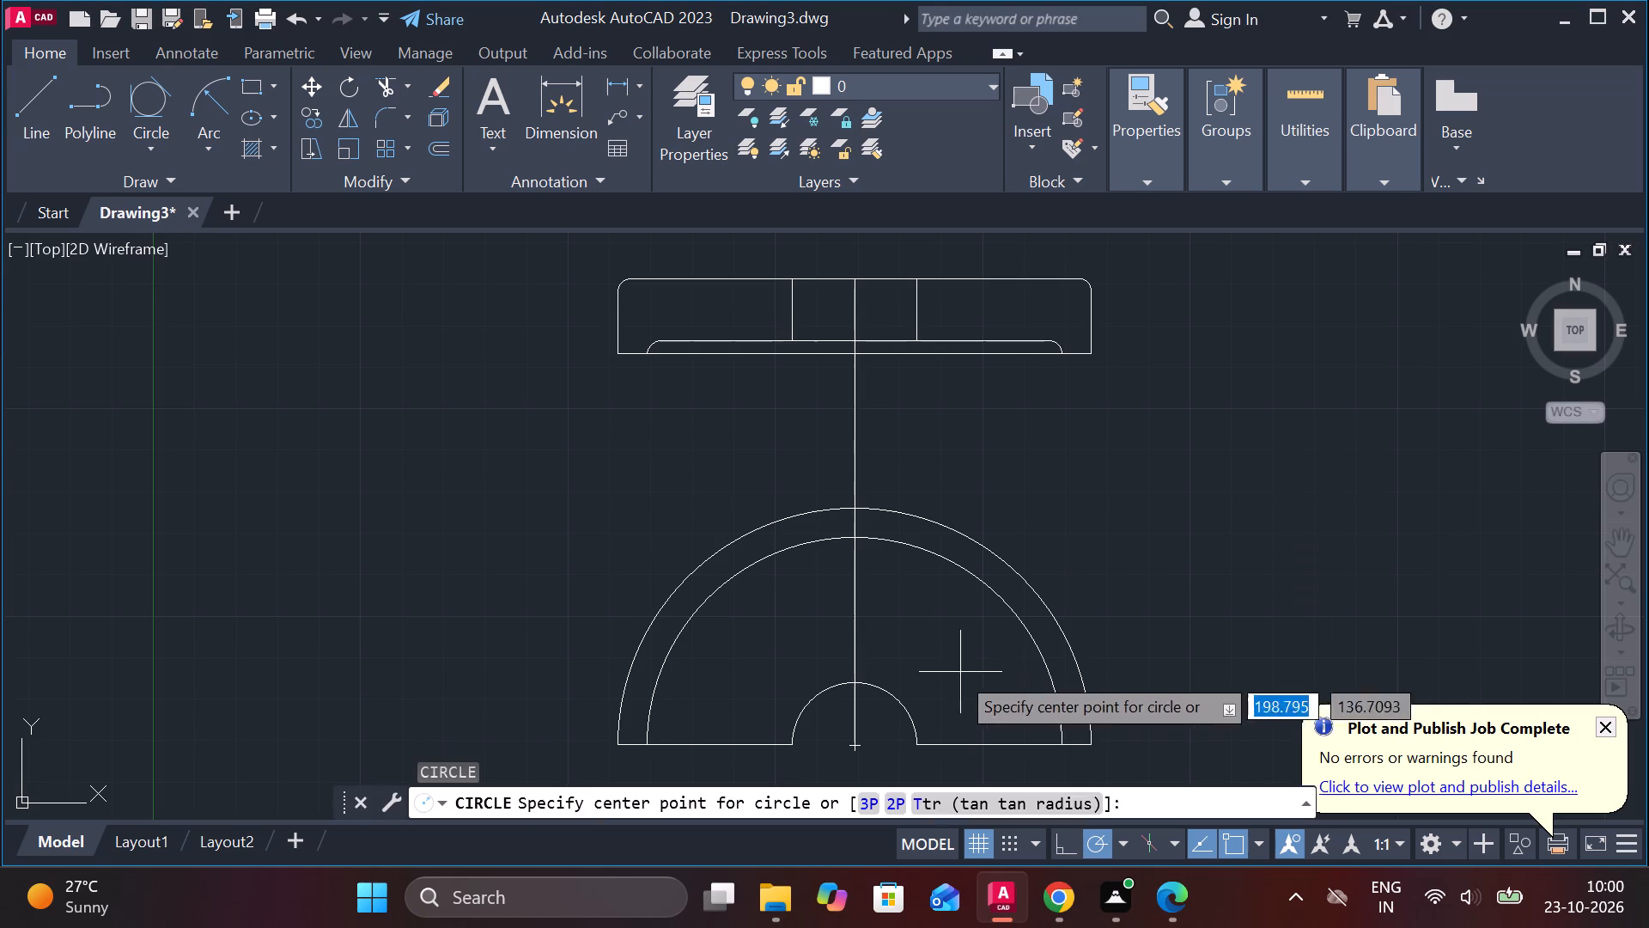
pyautogui.click(857, 738)
pyautogui.moveTo(893, 718); pyautogui.dragTo(893, 622, button='middle')
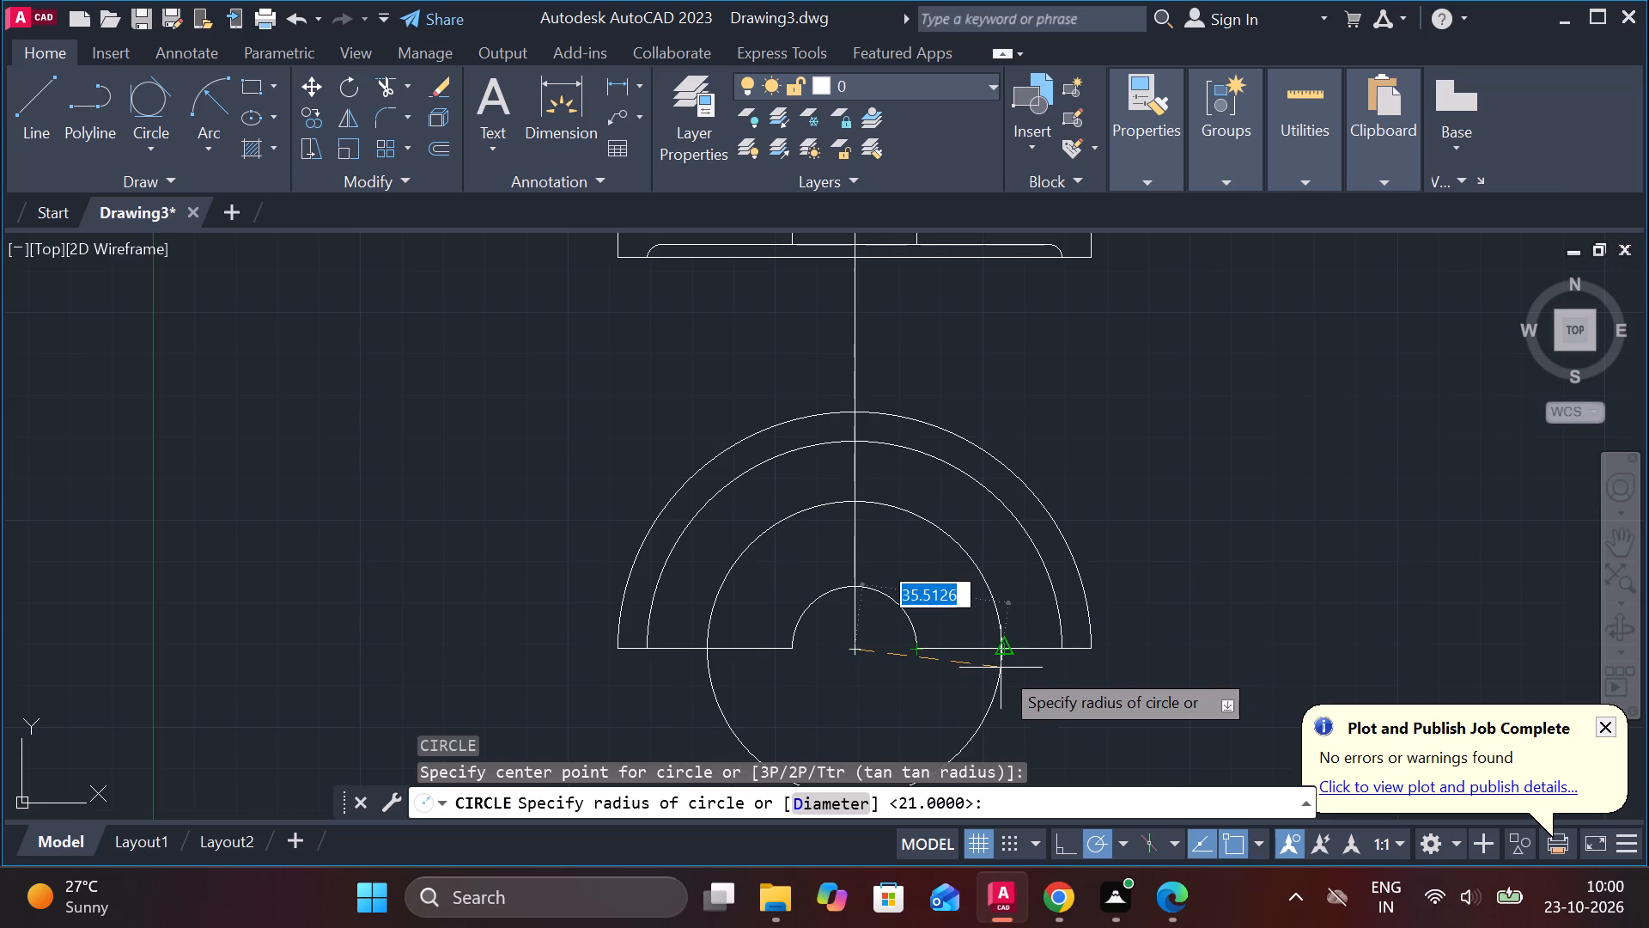
pyautogui.write('42')
pyautogui.press('Return')
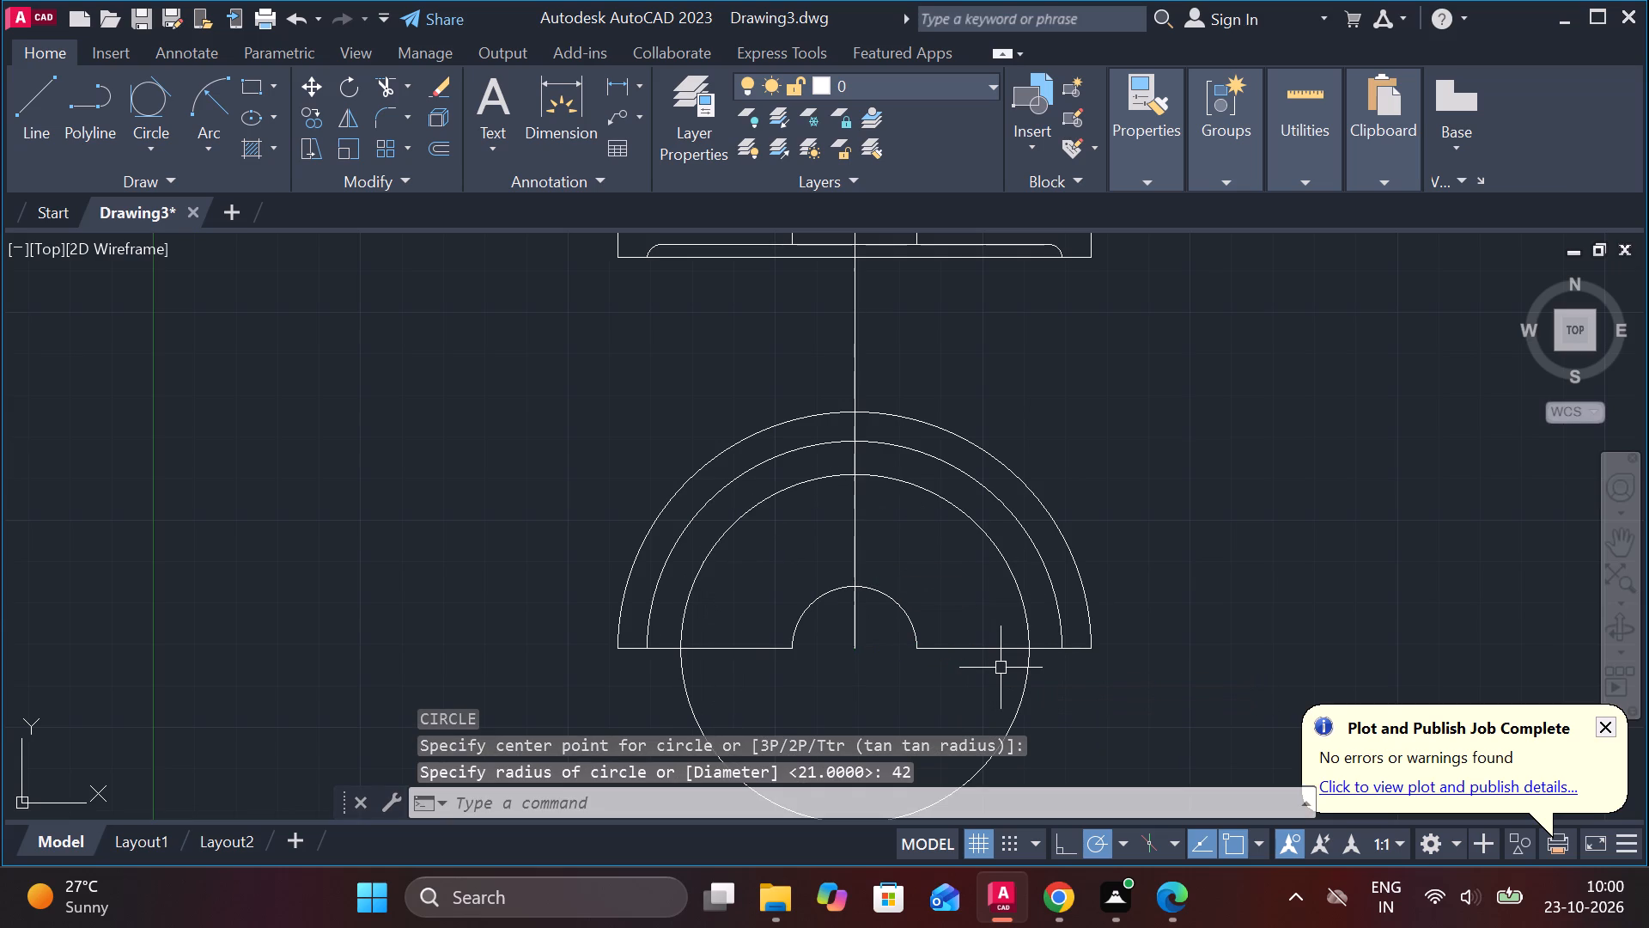
# Draw a vertical line from the radius-42 circle's left intersection with the baseline up past the rectangle's top edge.
pyautogui.scroll(-1, 882, 624)
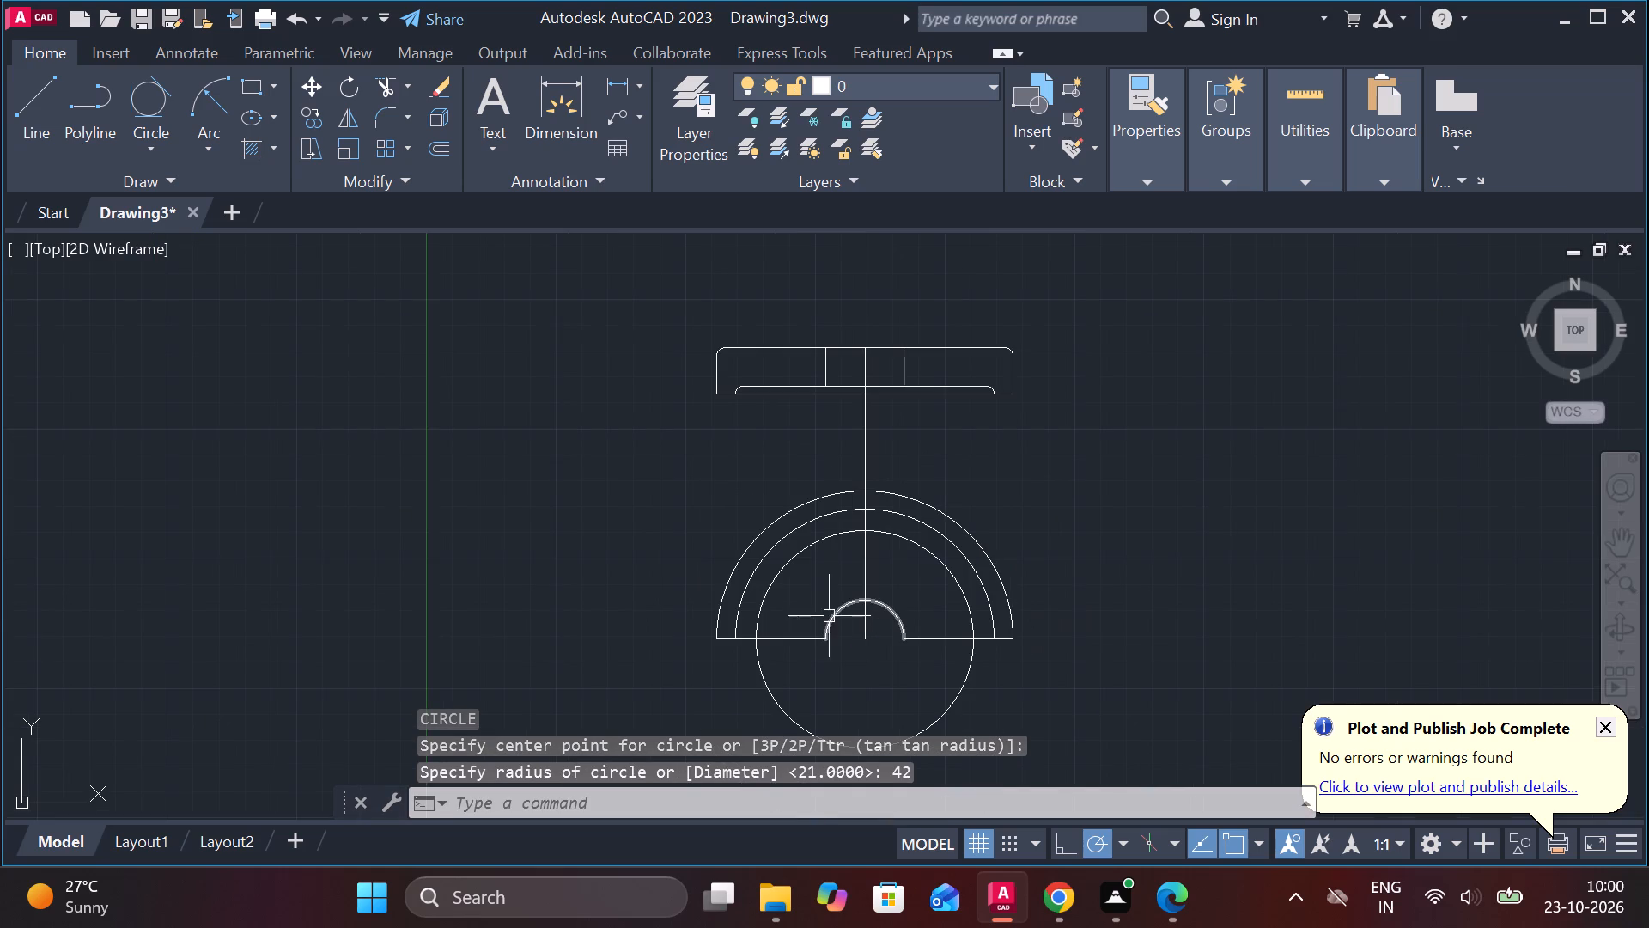
pyautogui.scroll(1, 829, 616)
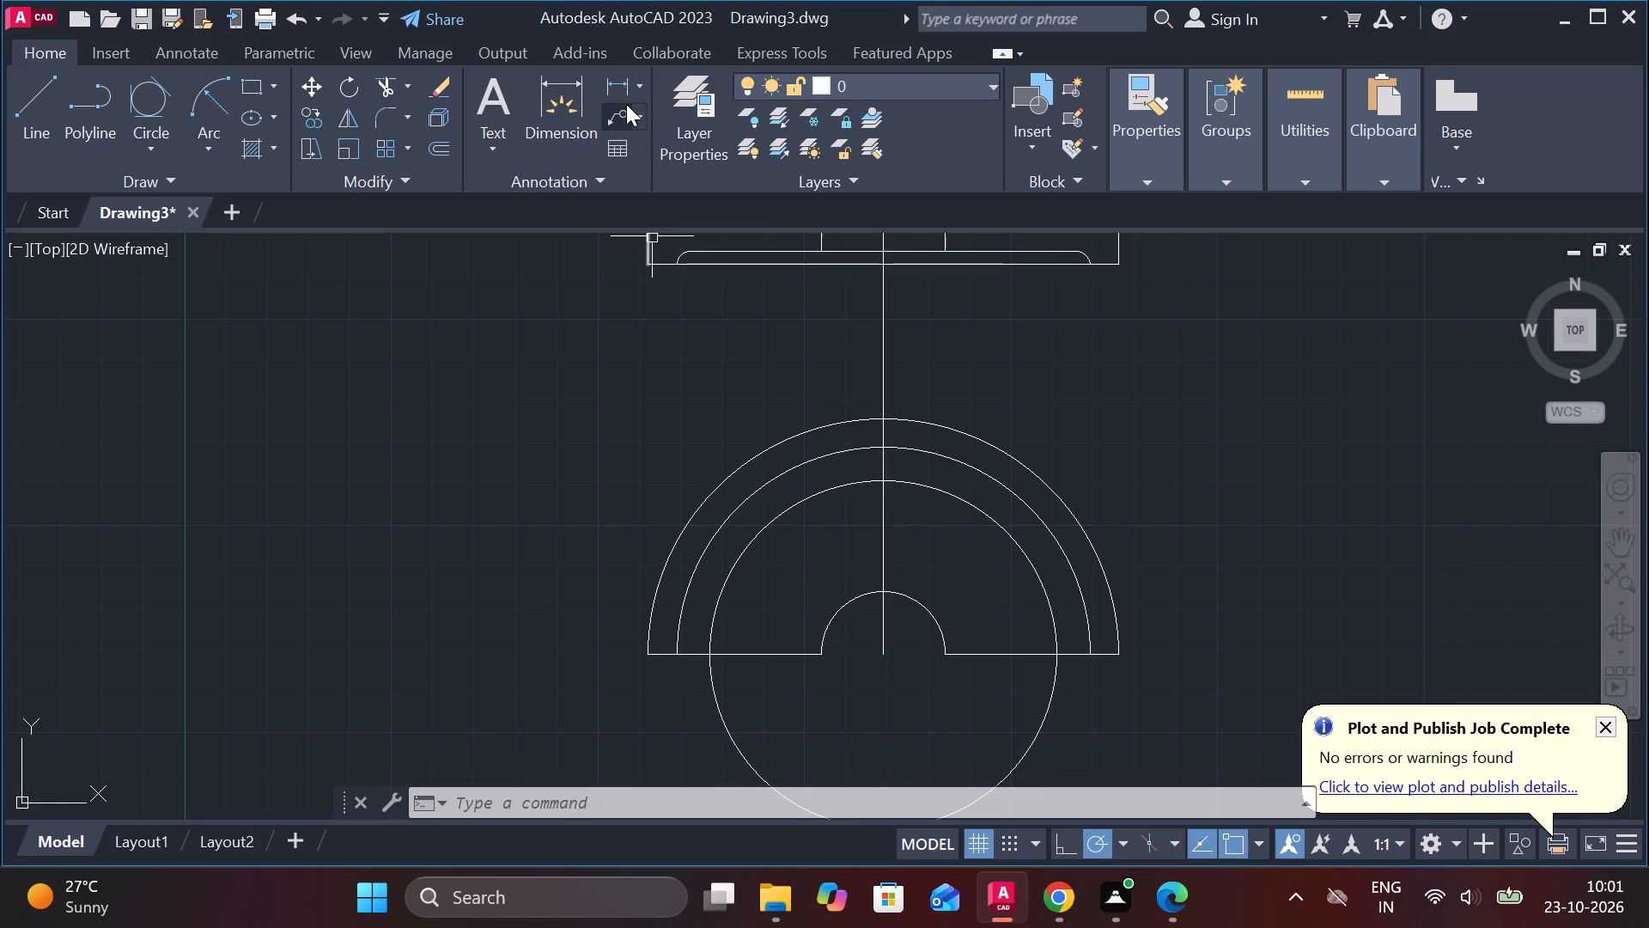
pyautogui.press('l')
pyautogui.press('Return')
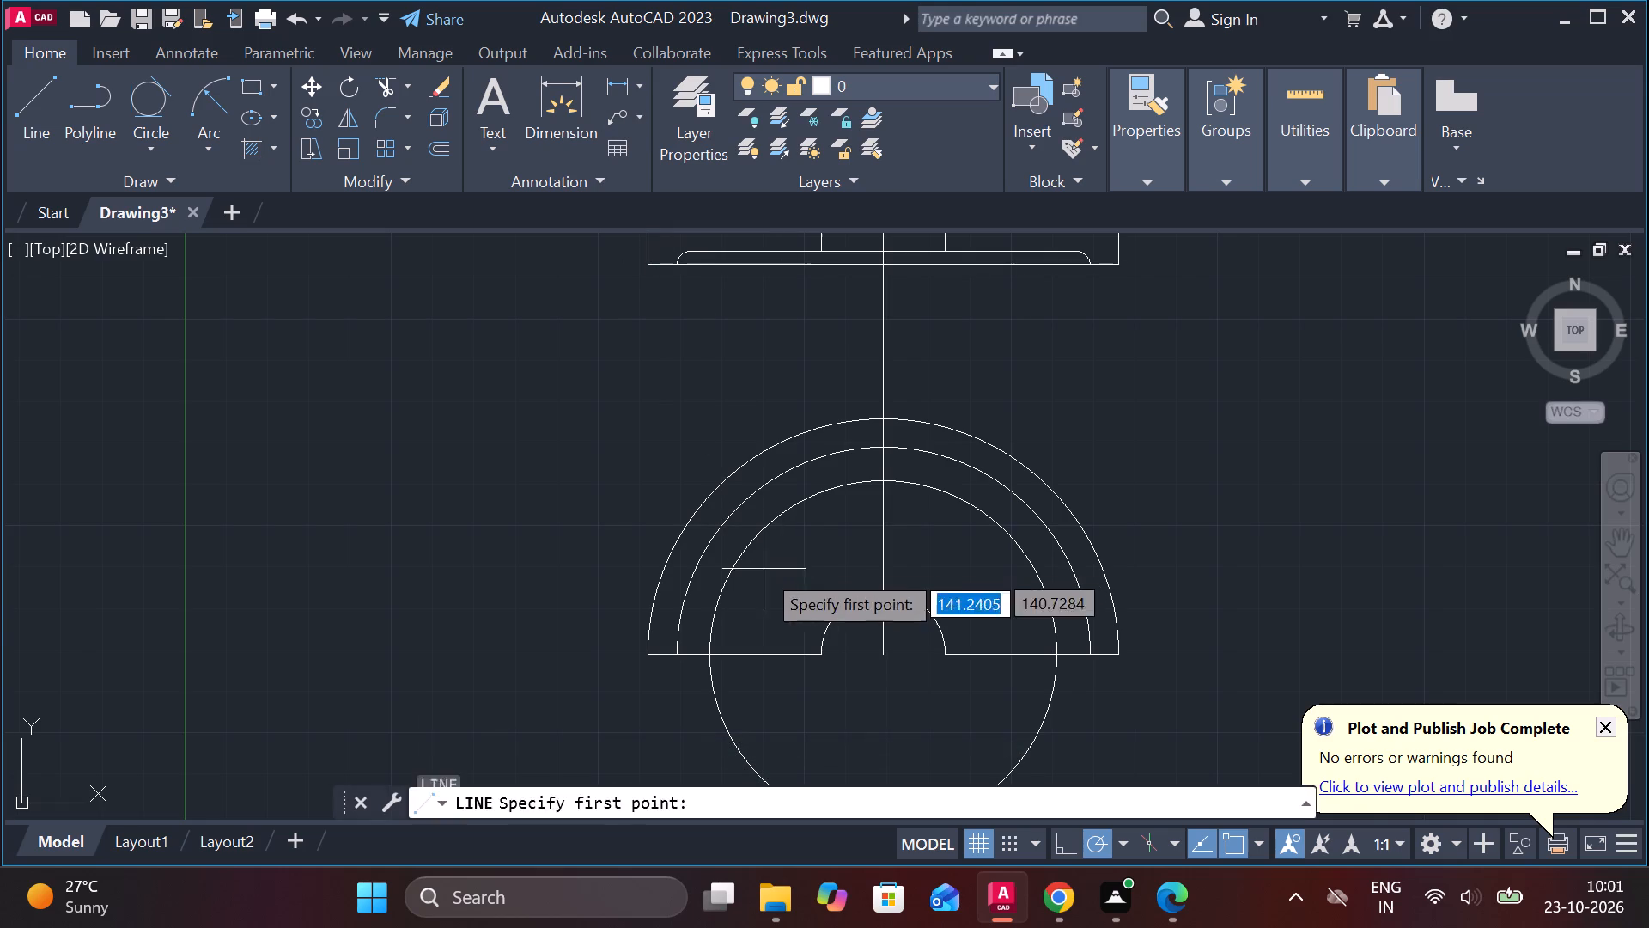
pyautogui.click(718, 651)
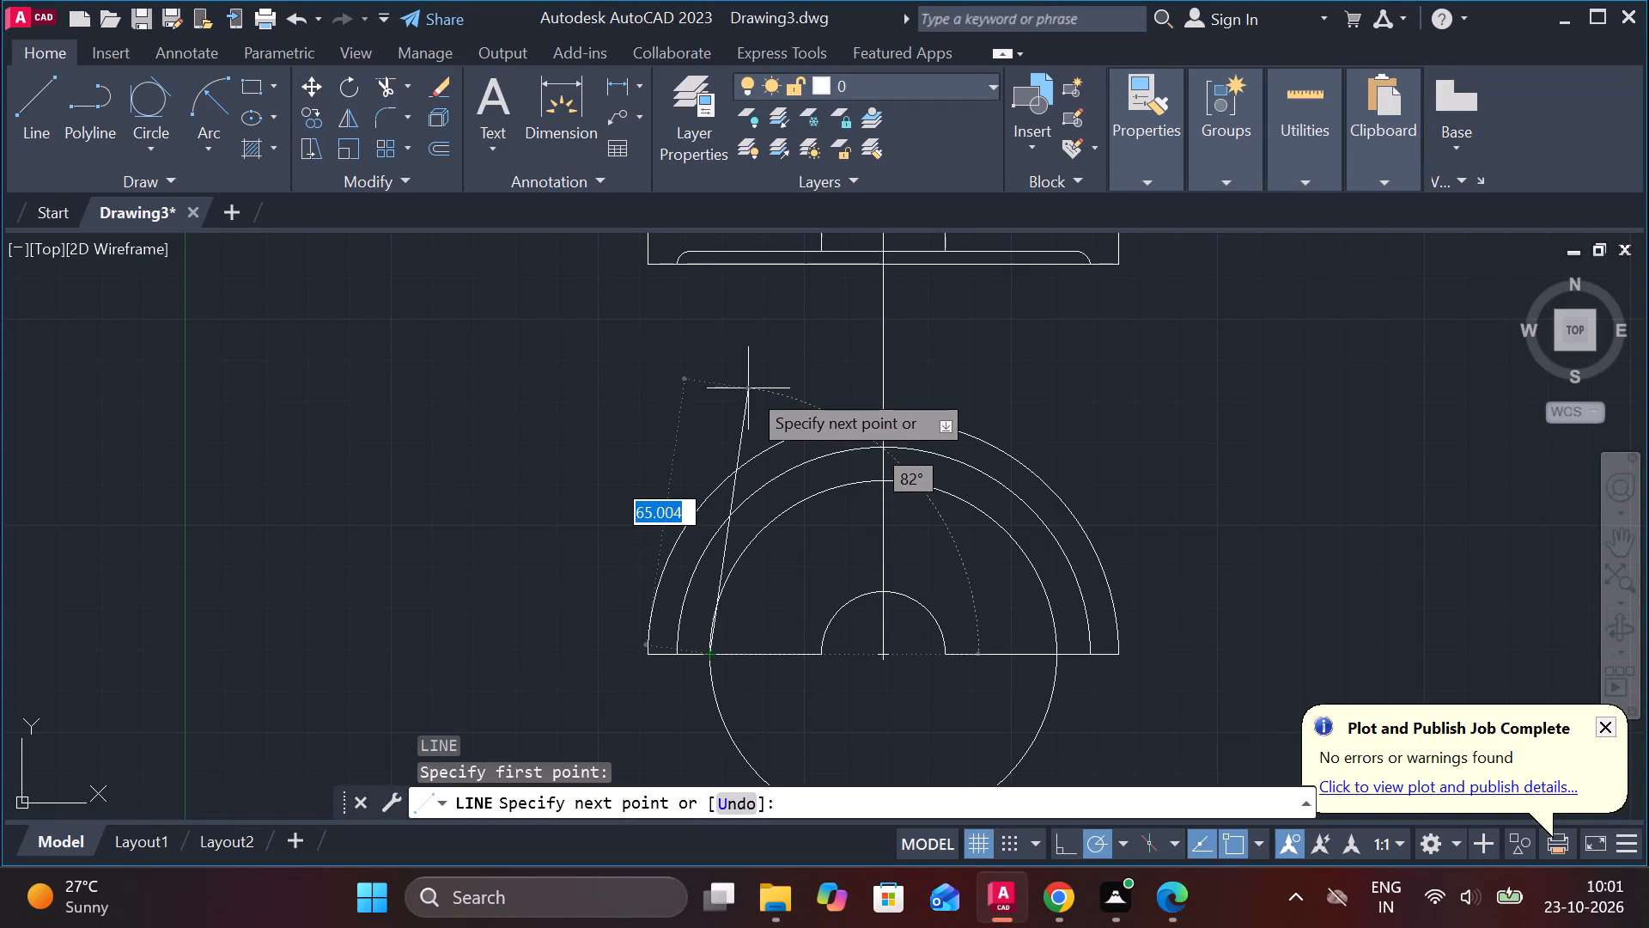
pyautogui.scroll(-2, 738, 382)
pyautogui.moveTo(738, 382); pyautogui.dragTo(676, 540, button='middle')
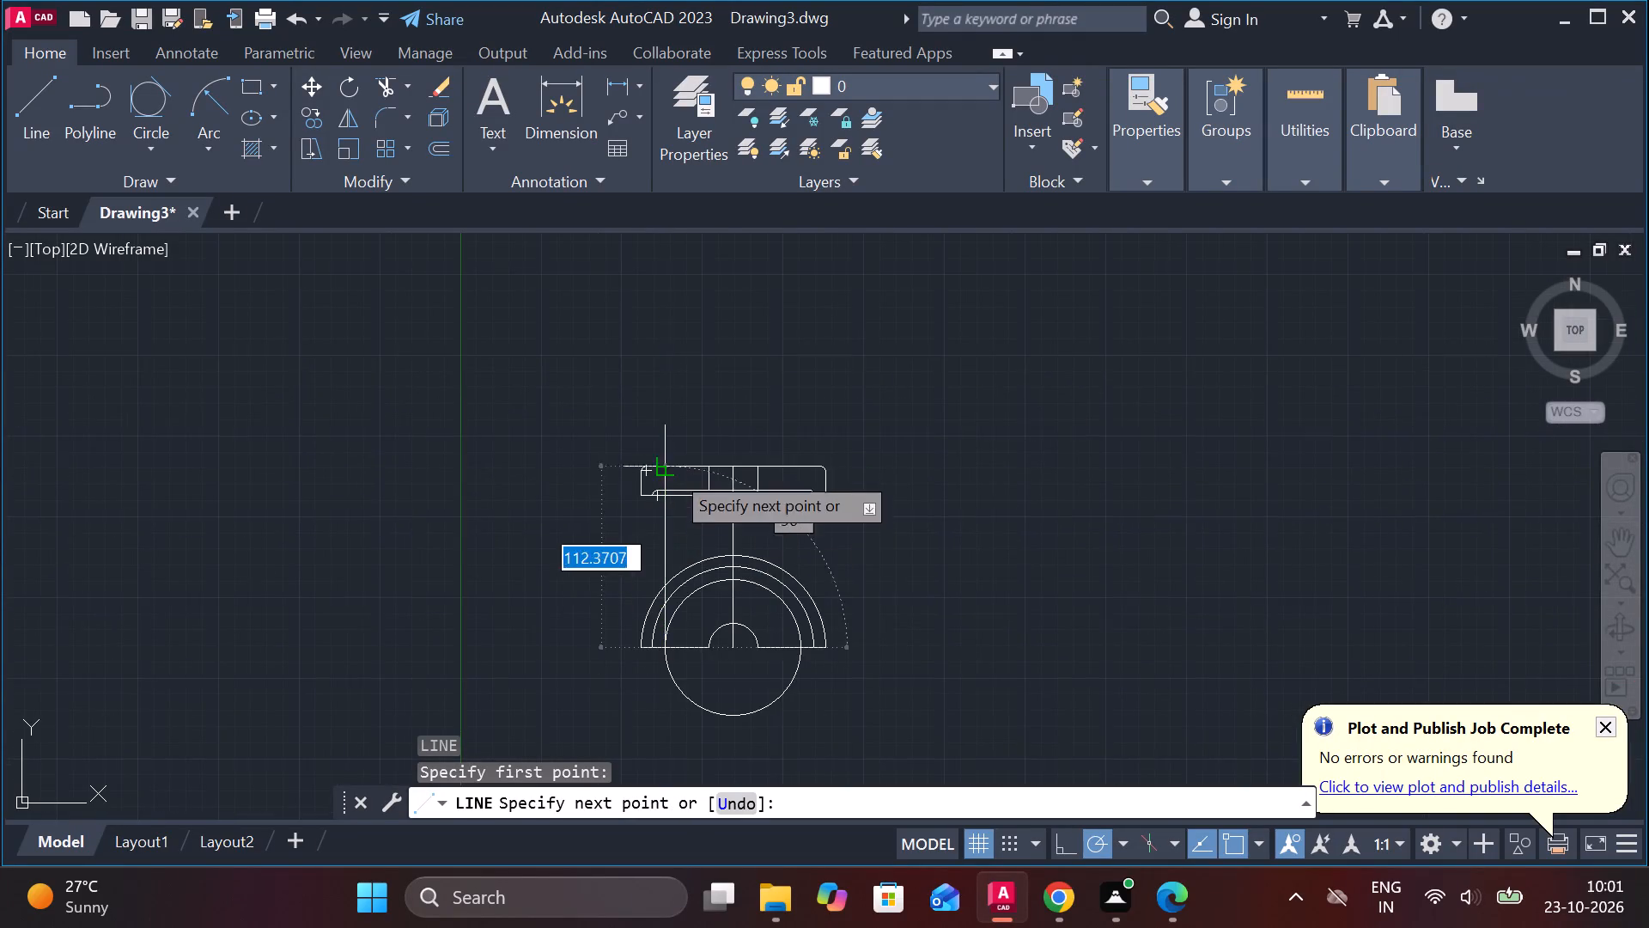
pyautogui.scroll(2, 672, 432)
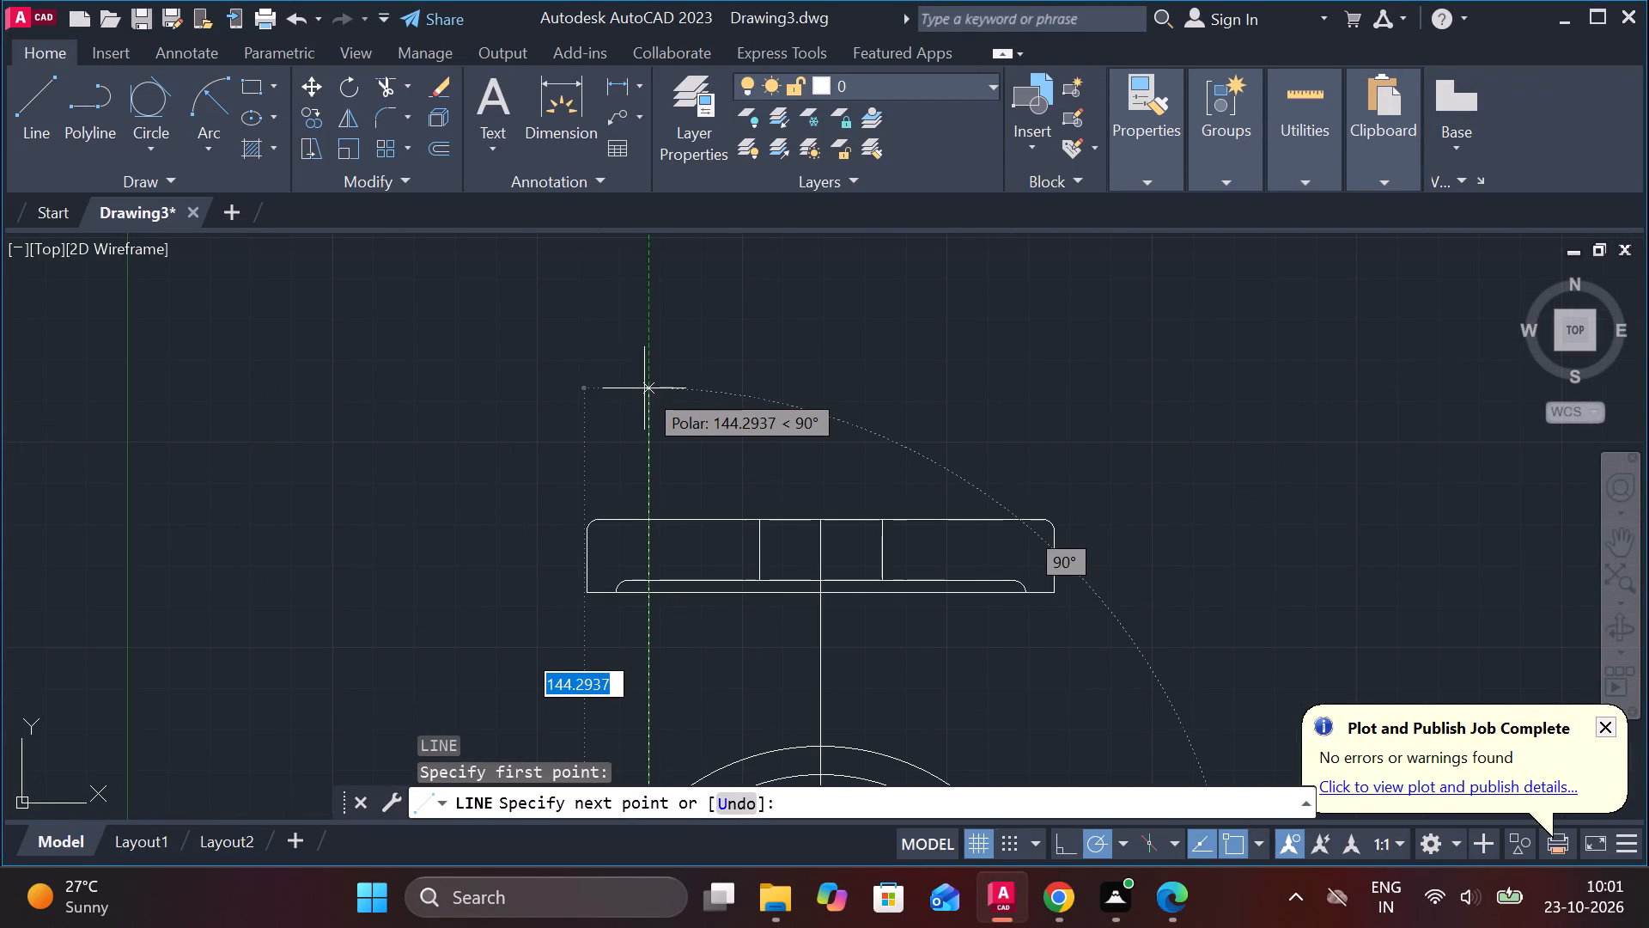
pyautogui.click(650, 483)
pyautogui.scroll(1, 650, 486)
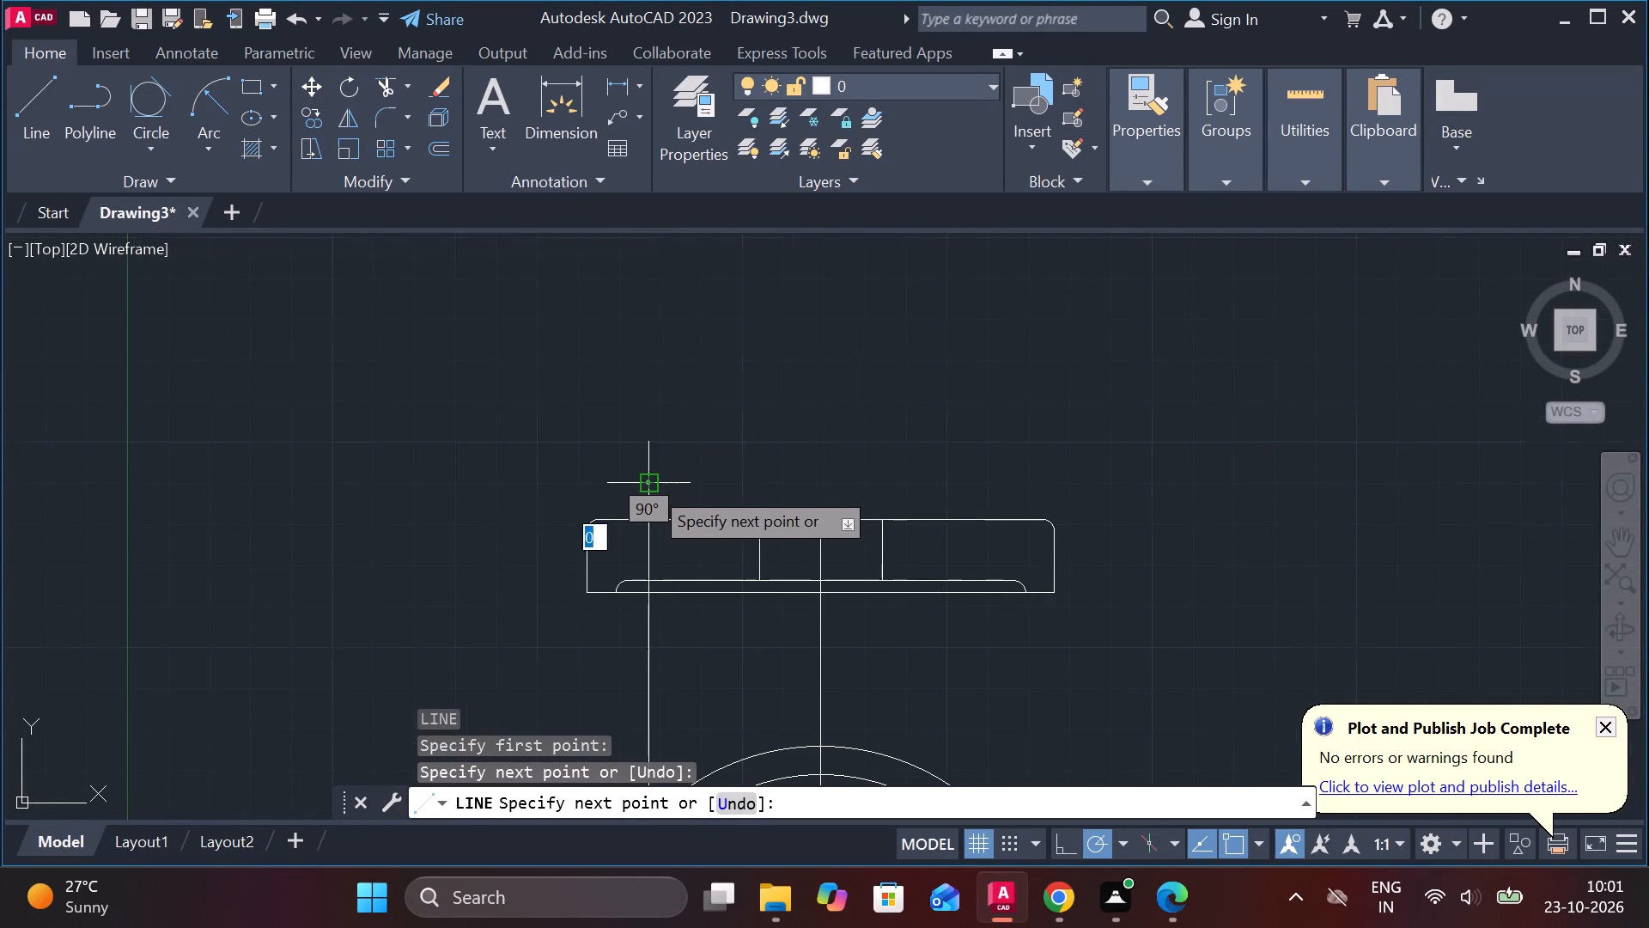
pyautogui.scroll(1, 650, 486)
pyautogui.scroll(-2, 650, 486)
pyautogui.press('Escape')
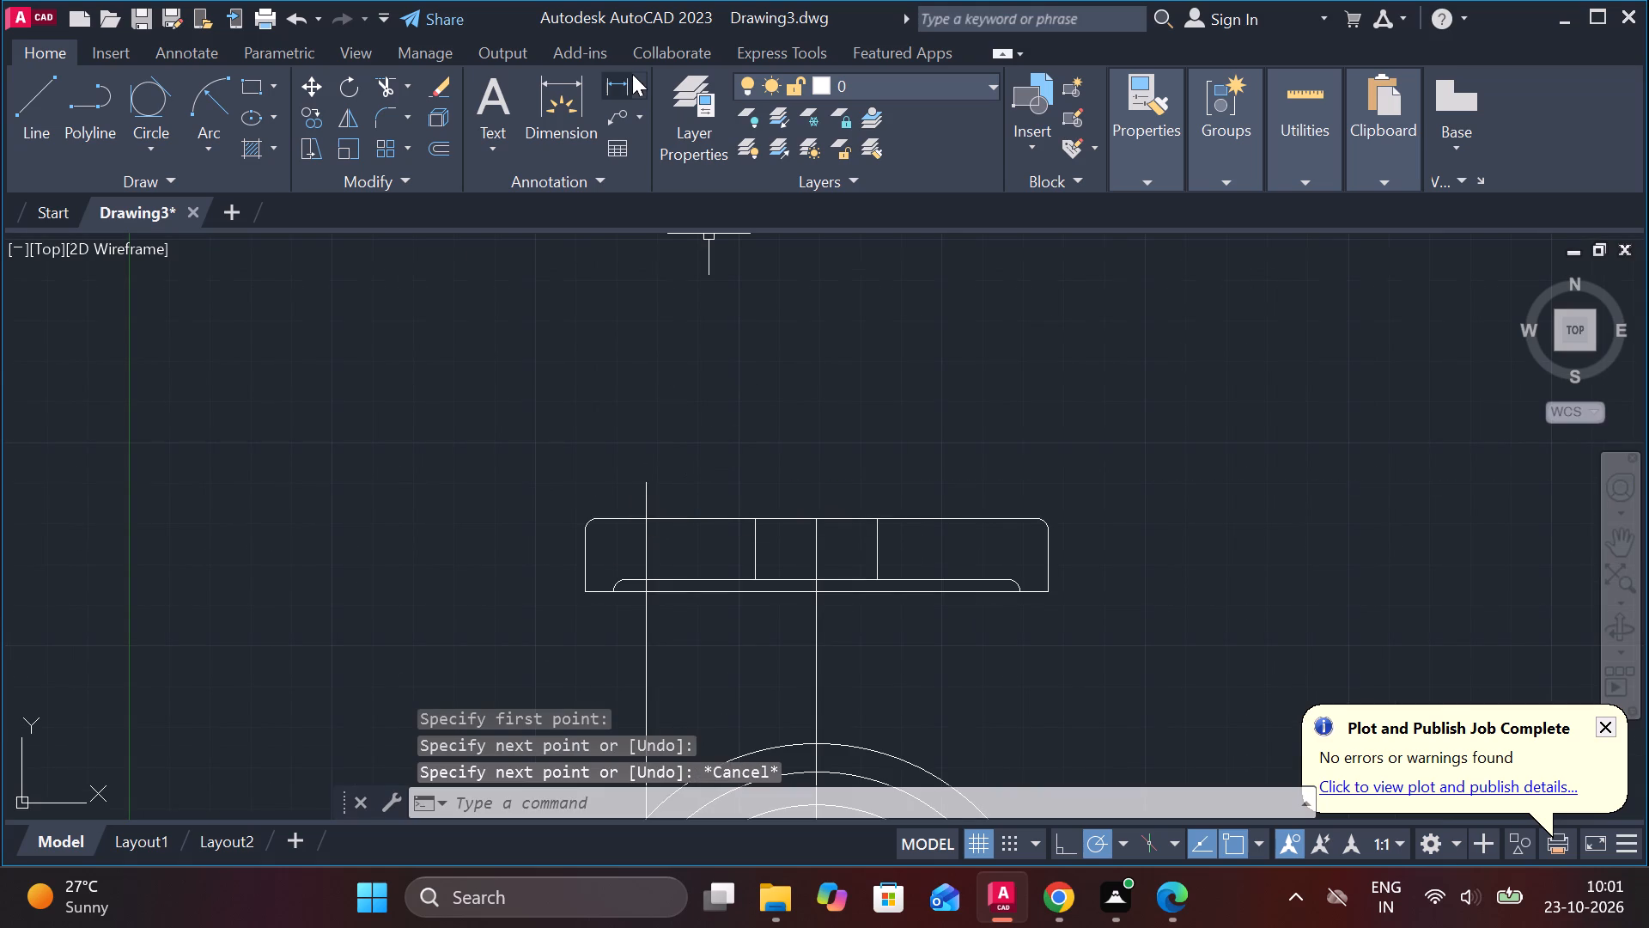
# Check the diameters of the radius-42 circle and the outermost semicircular arc with the Diameter dimension.
pyautogui.click(643, 83)
pyautogui.click(674, 382)
pyautogui.moveTo(1001, 609); pyautogui.dragTo(984, 611, button='middle')
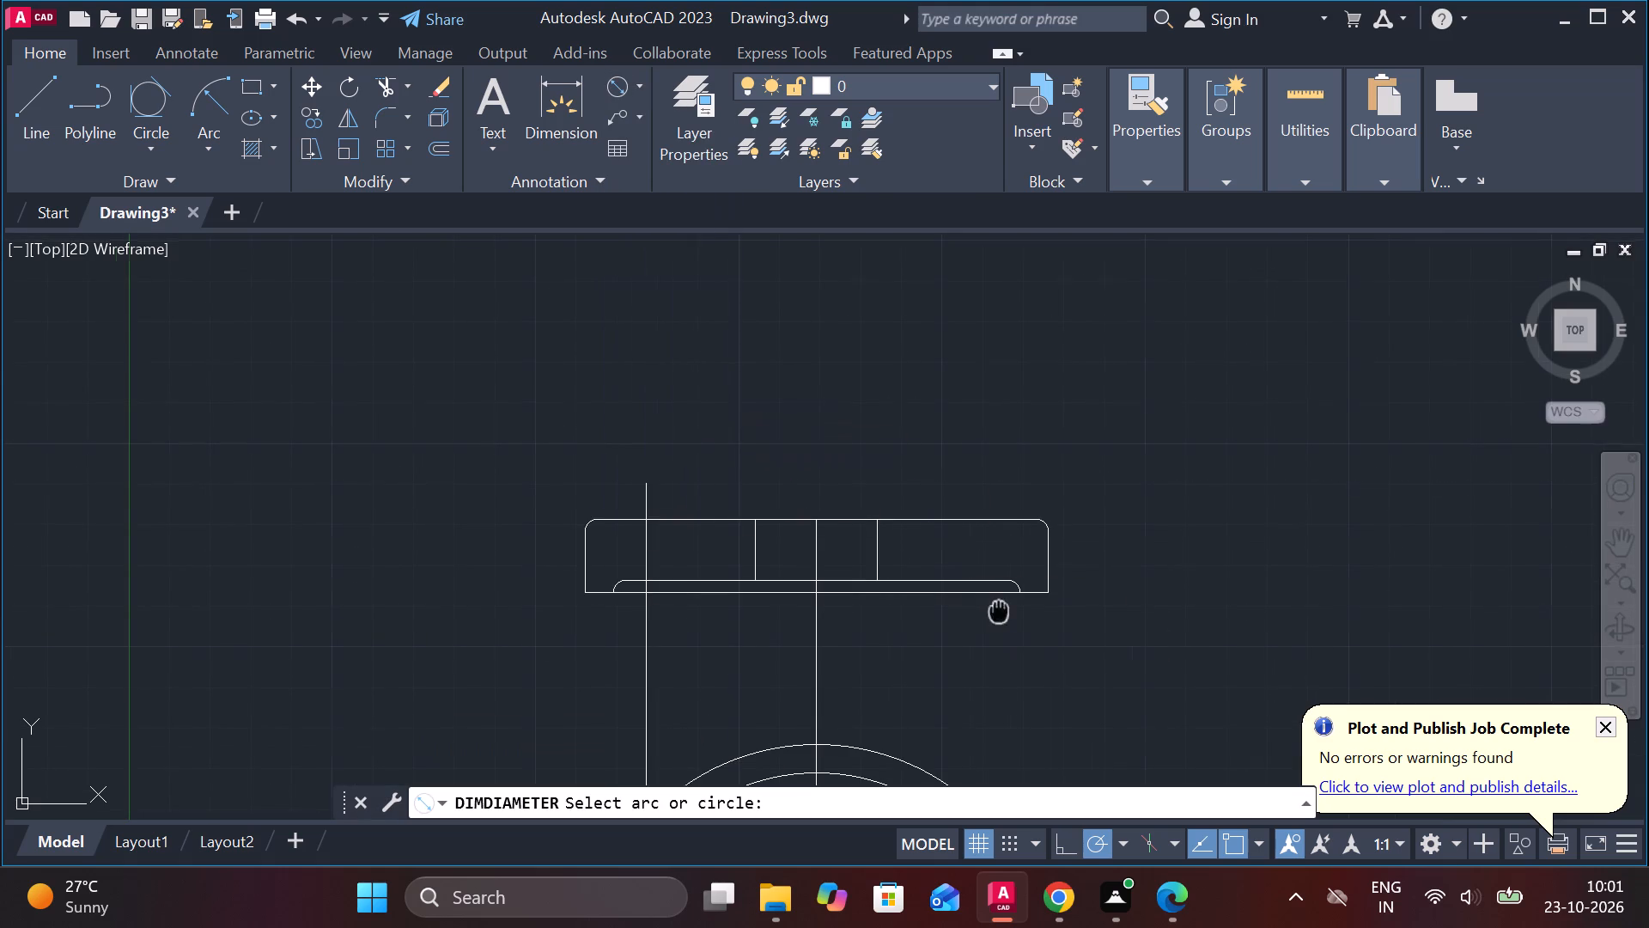
pyautogui.moveTo(984, 611); pyautogui.dragTo(995, 171, button='middle')
pyautogui.click(977, 481)
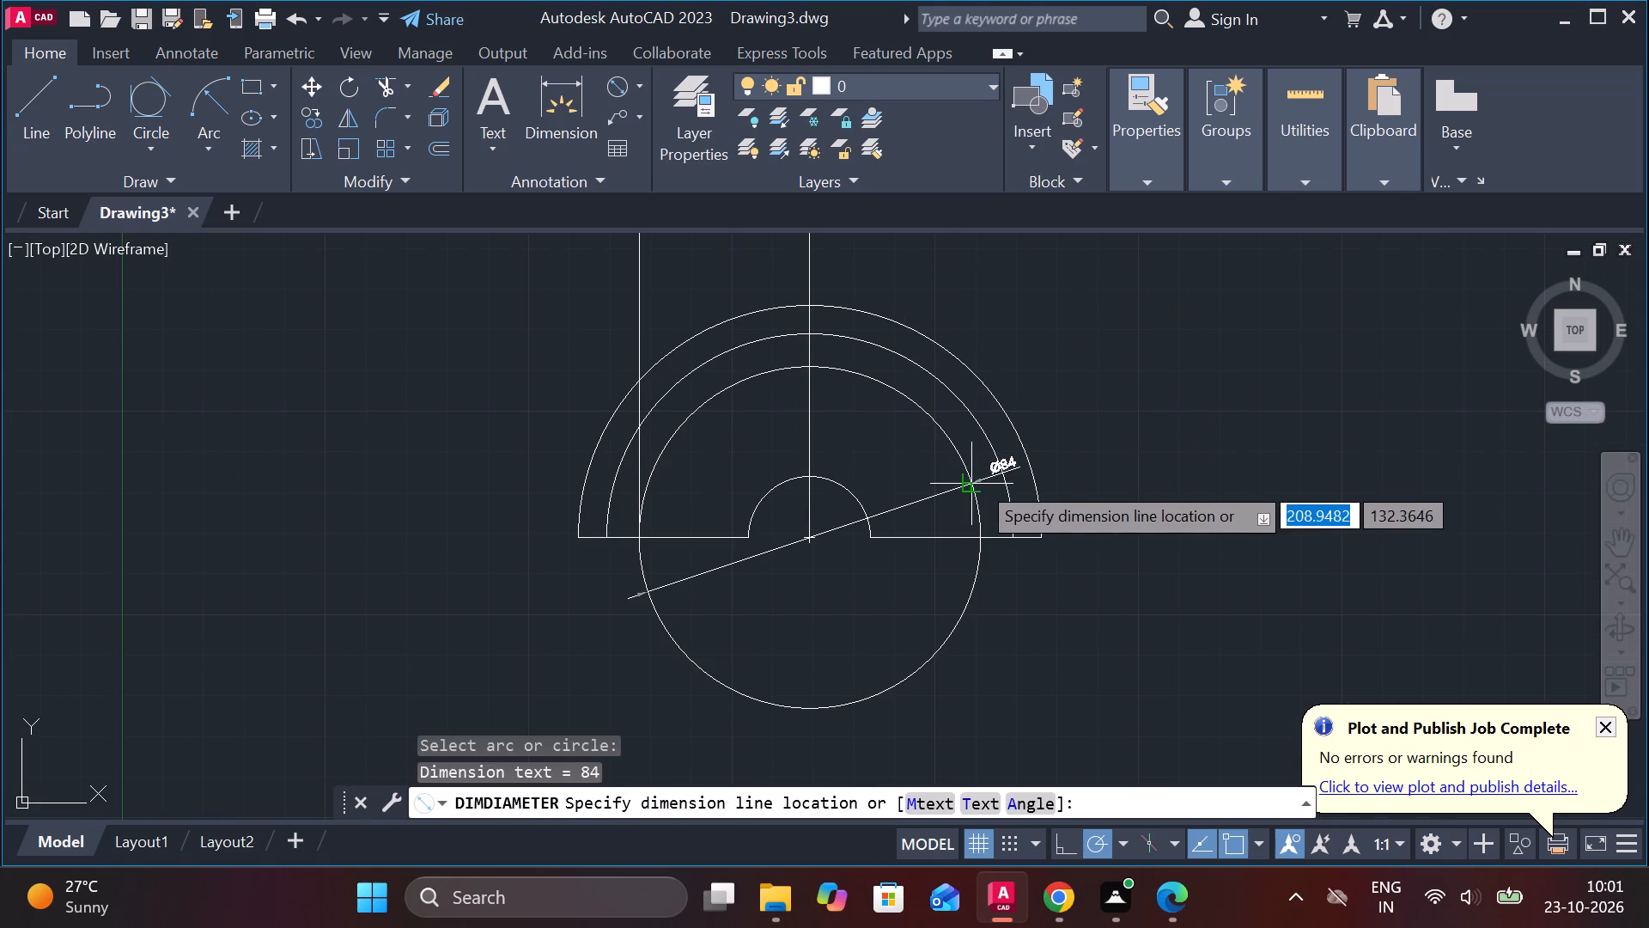
pyautogui.press('Escape')
pyautogui.press('space')
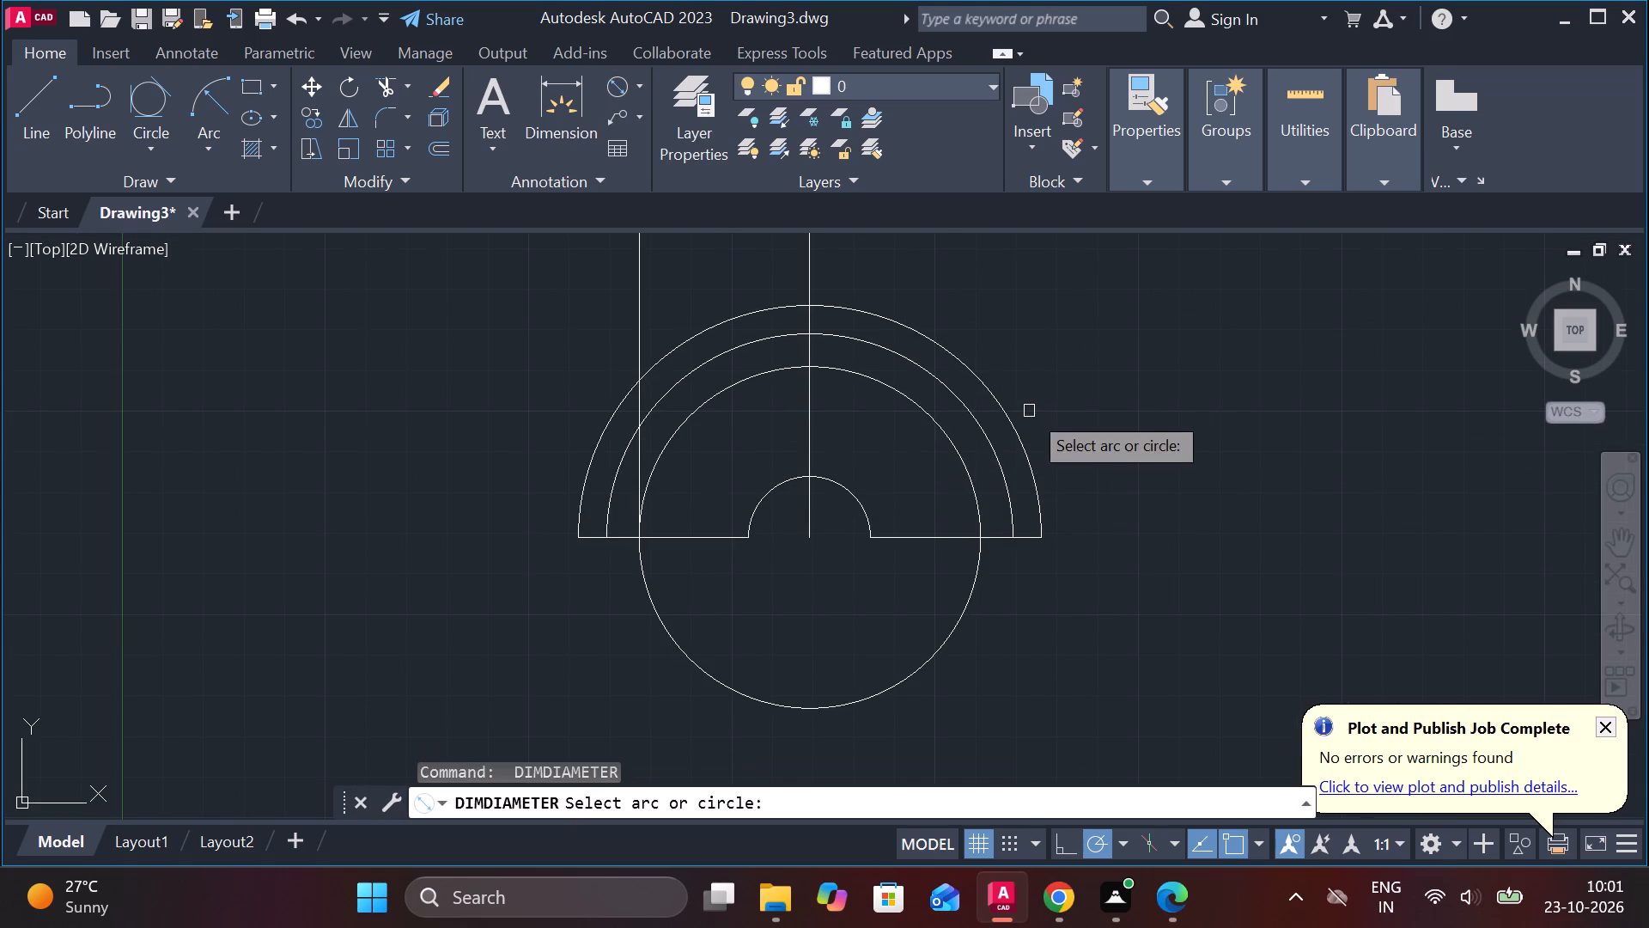
pyautogui.click(1008, 418)
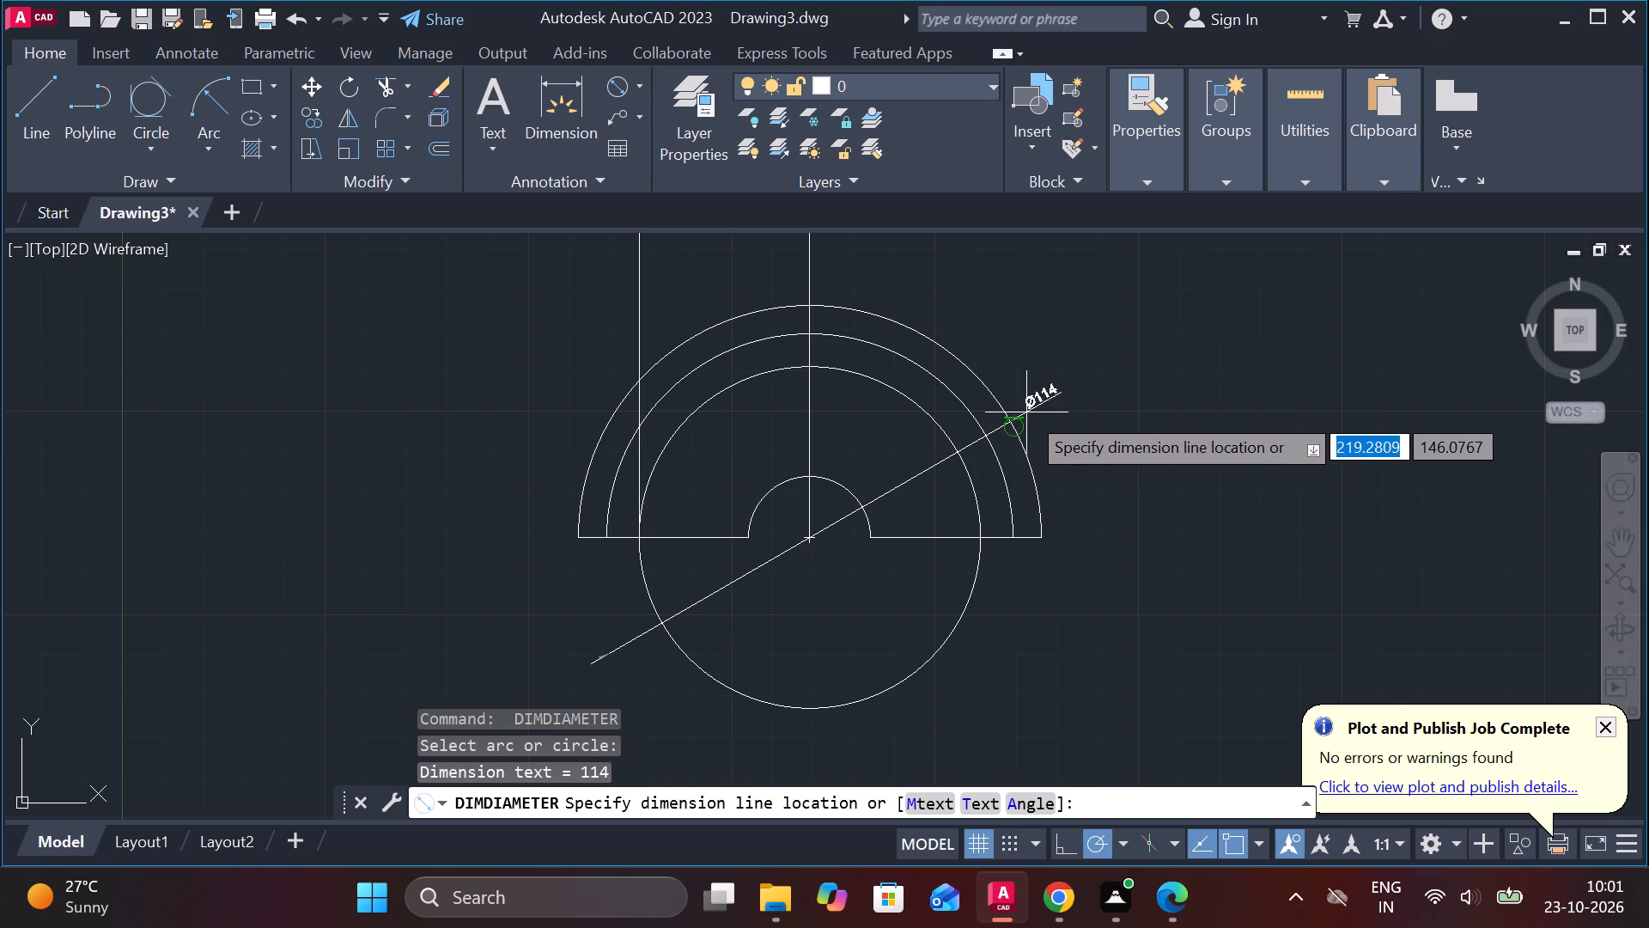
pyautogui.press('Escape')
# Trim away the lower half of the radius-42 circle below the baseline.
pyautogui.write('TR')
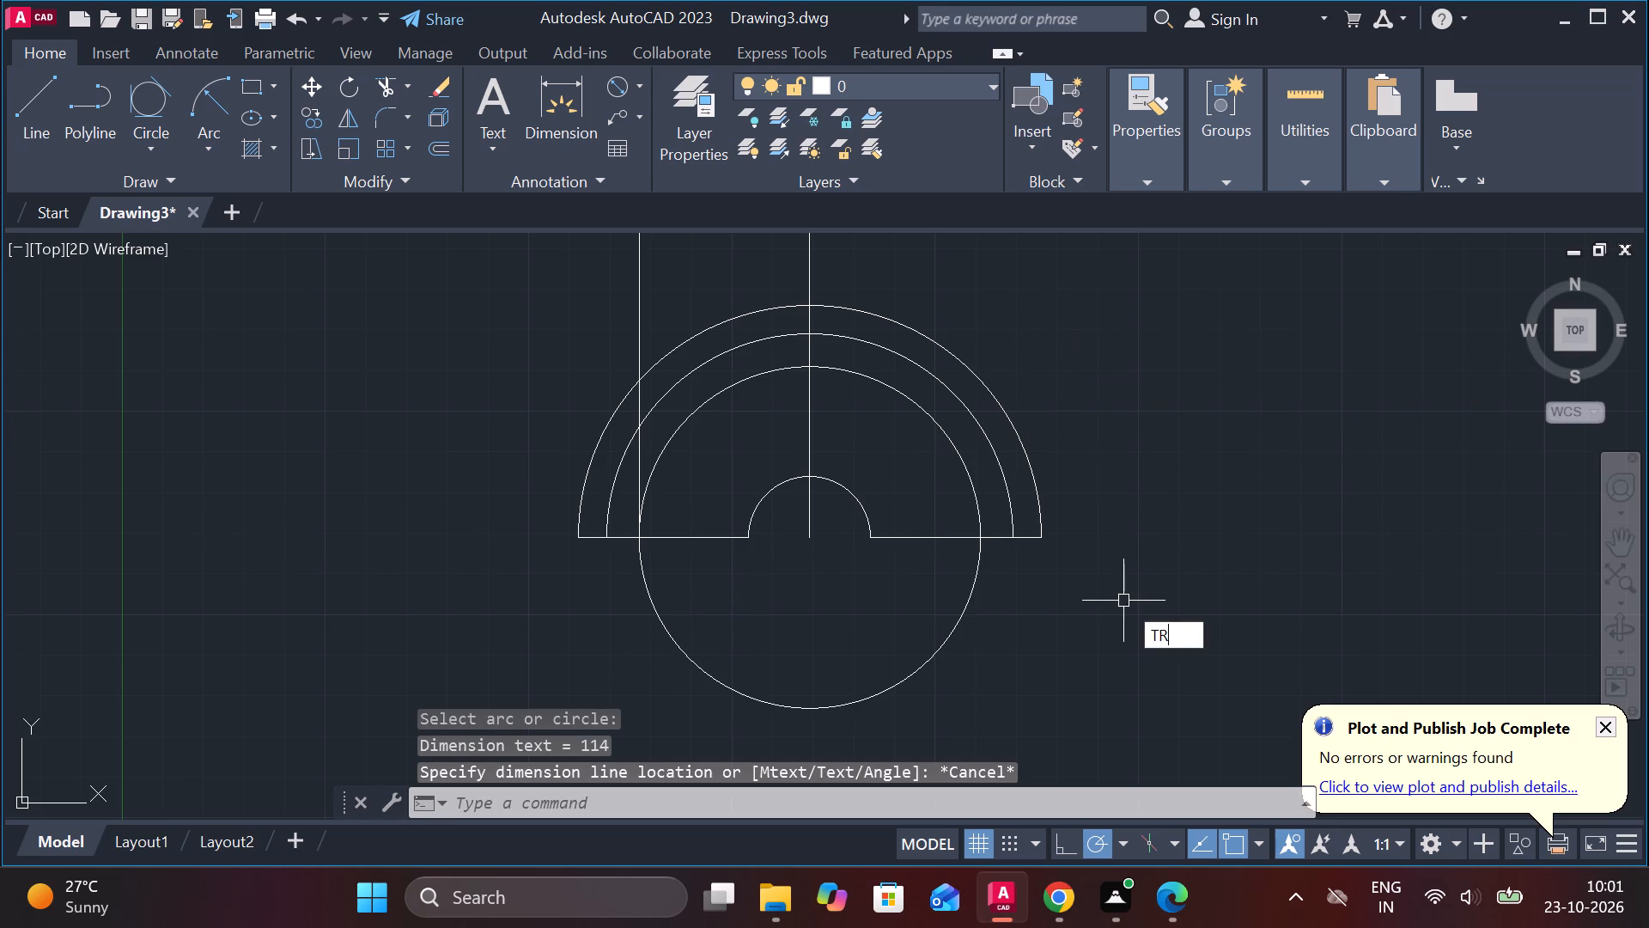
pyautogui.press('space')
pyautogui.moveTo(1099, 616); pyautogui.dragTo(842, 655)
# Trim away the vertical projection line between the rectangle's bottom edge and the outermost semicircular arc.
pyautogui.moveTo(789, 636); pyautogui.dragTo(819, 776, button='middle')
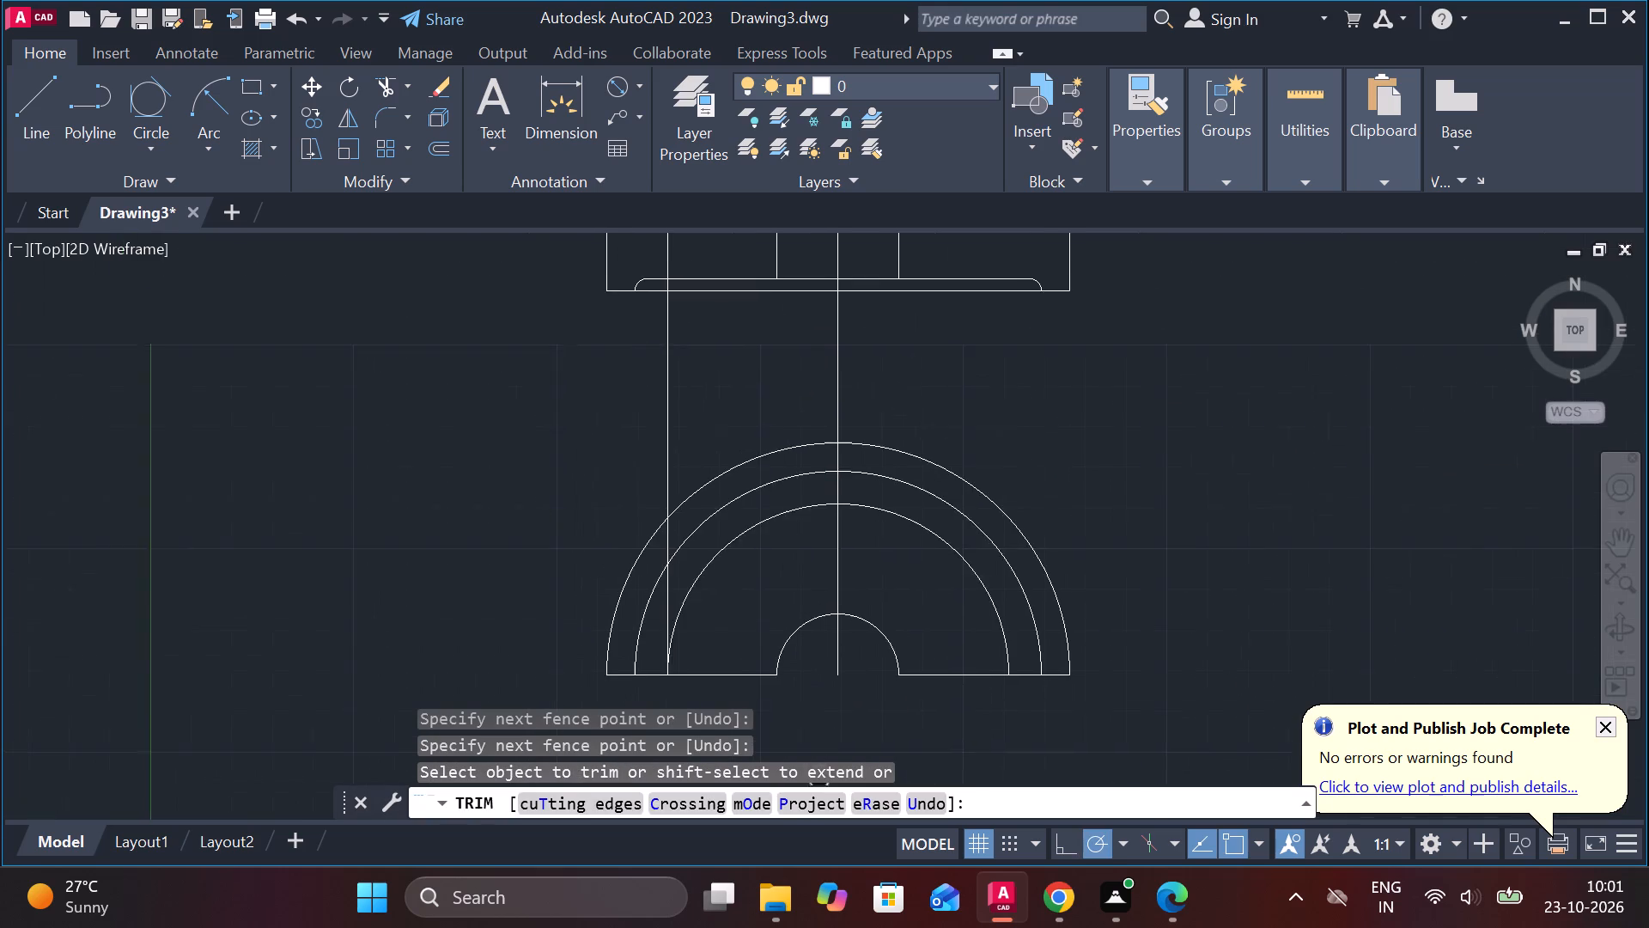
pyautogui.moveTo(739, 424); pyautogui.dragTo(779, 661, button='middle')
pyautogui.scroll(2, 736, 412)
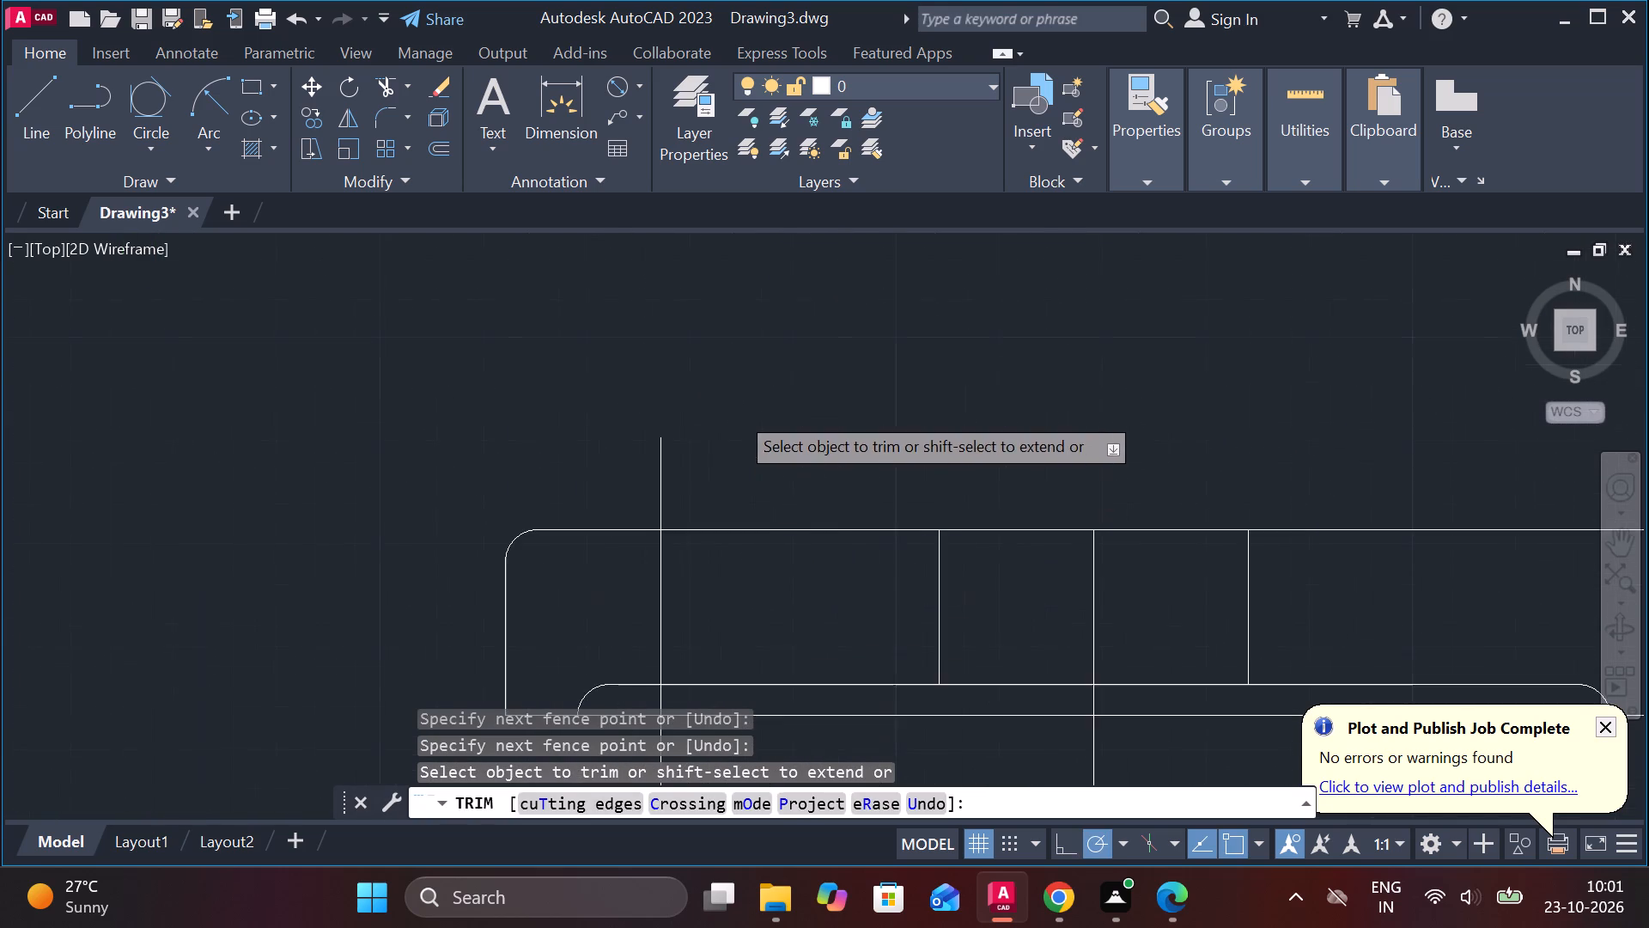
pyautogui.moveTo(736, 412); pyautogui.dragTo(735, 284, button='middle')
pyautogui.press('Escape')
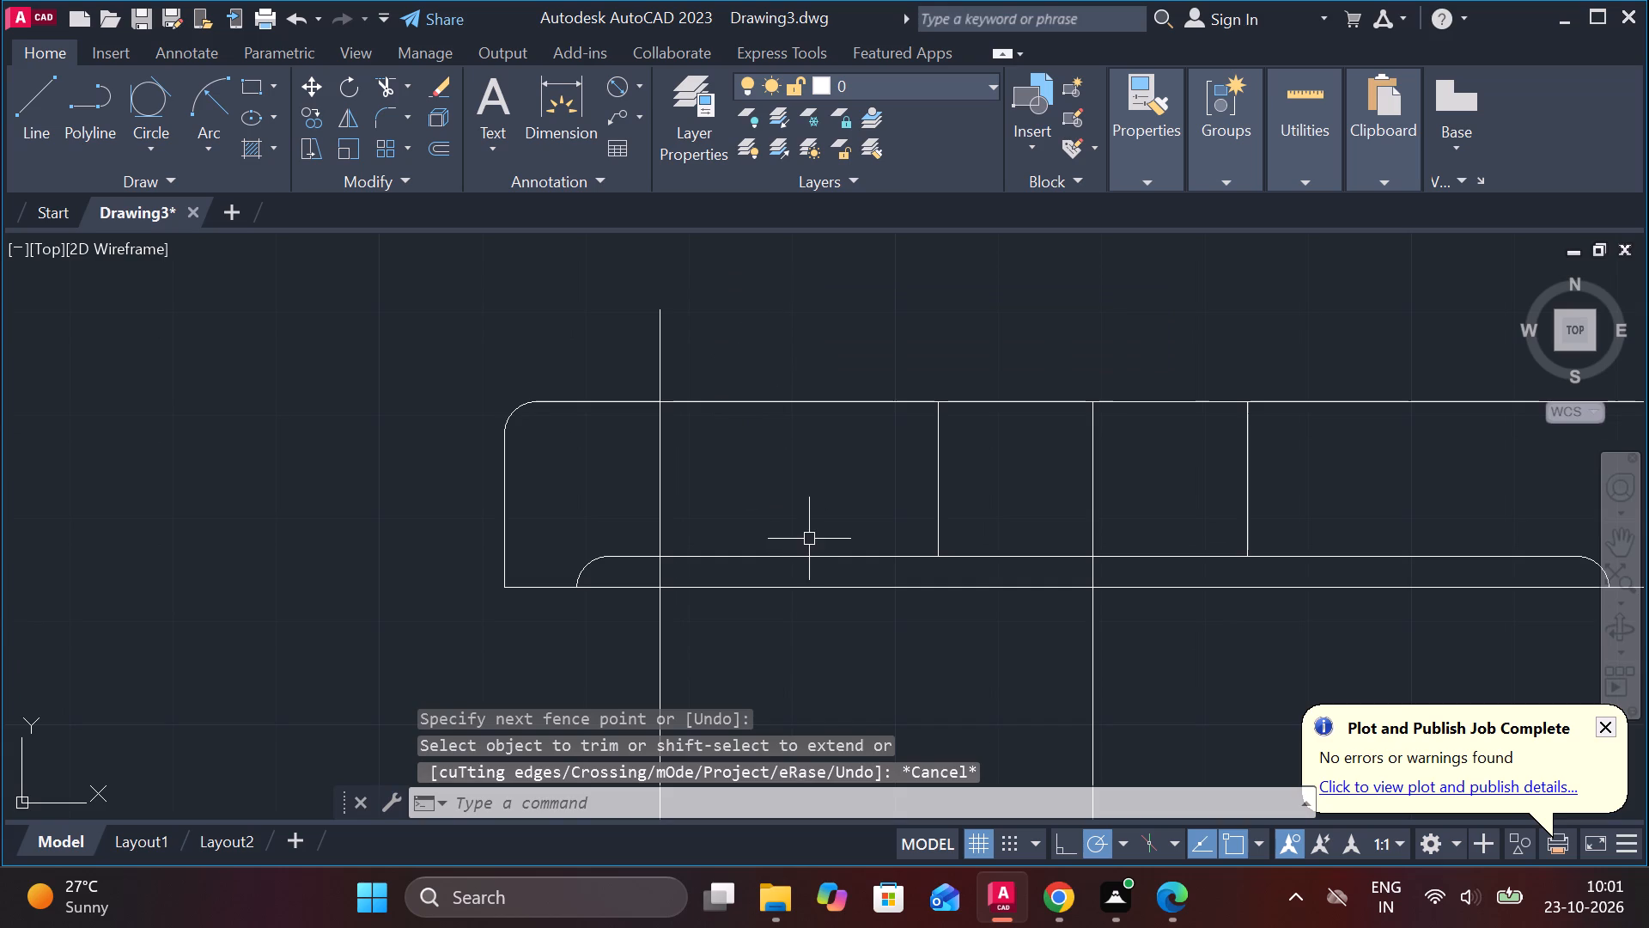
pyautogui.scroll(-2, 819, 514)
pyautogui.write('TR')
pyautogui.press('space')
pyautogui.moveTo(833, 630); pyautogui.dragTo(698, 646)
pyautogui.press('Escape')
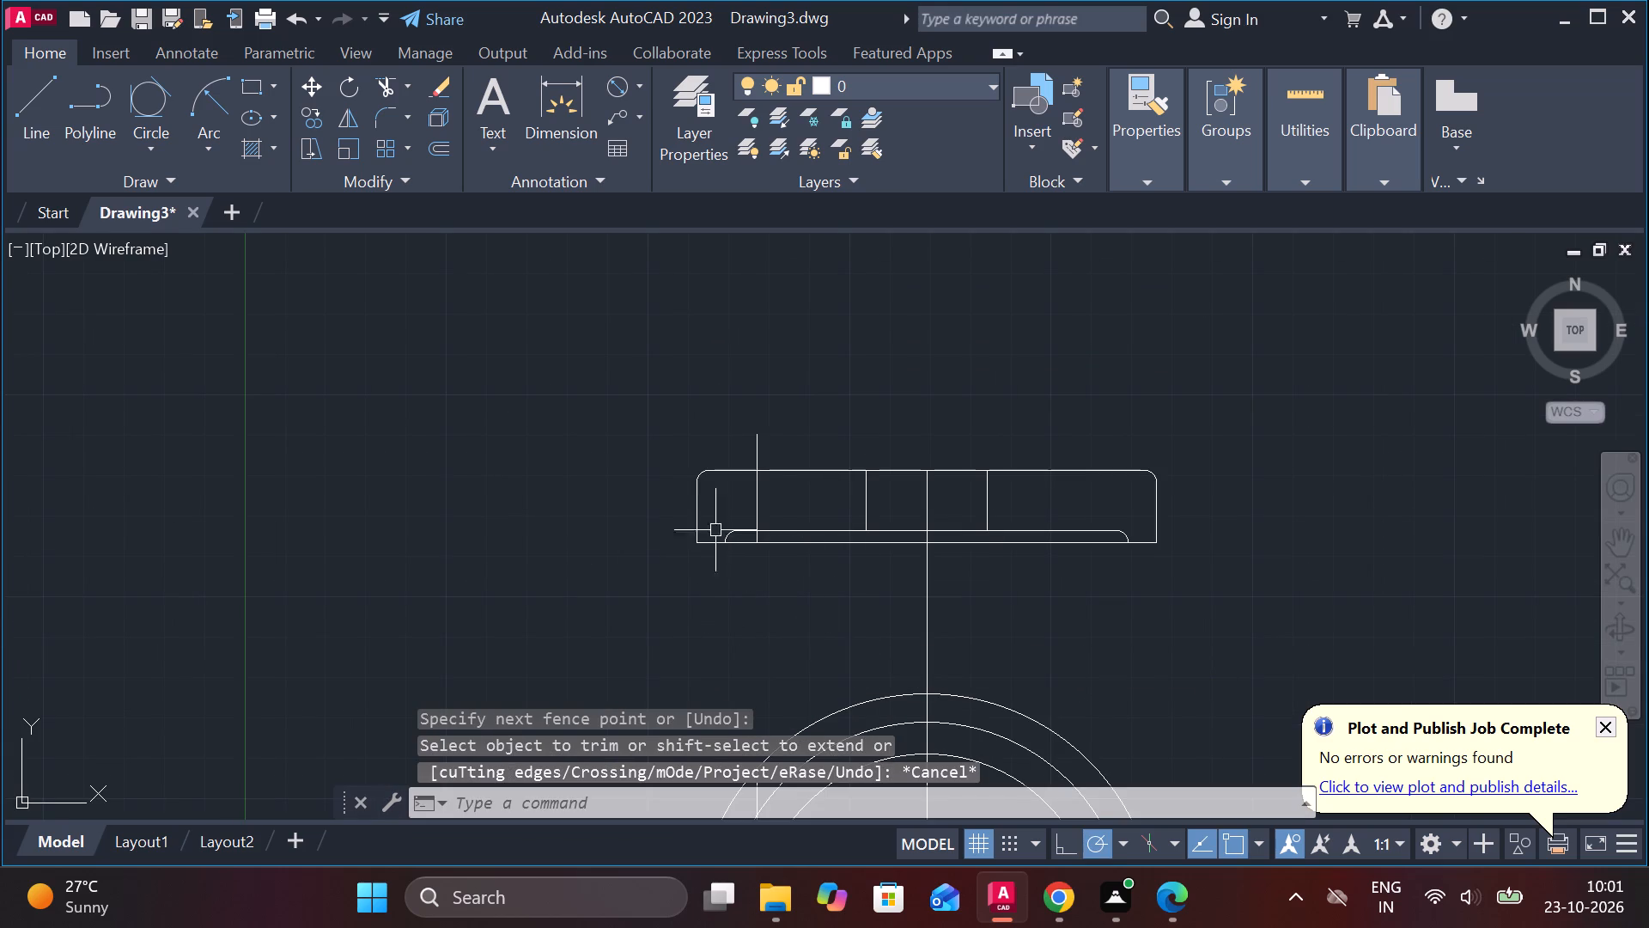
# Offset the vertical projection line inside the rectangle by 6 to each side.
pyautogui.click(758, 498)
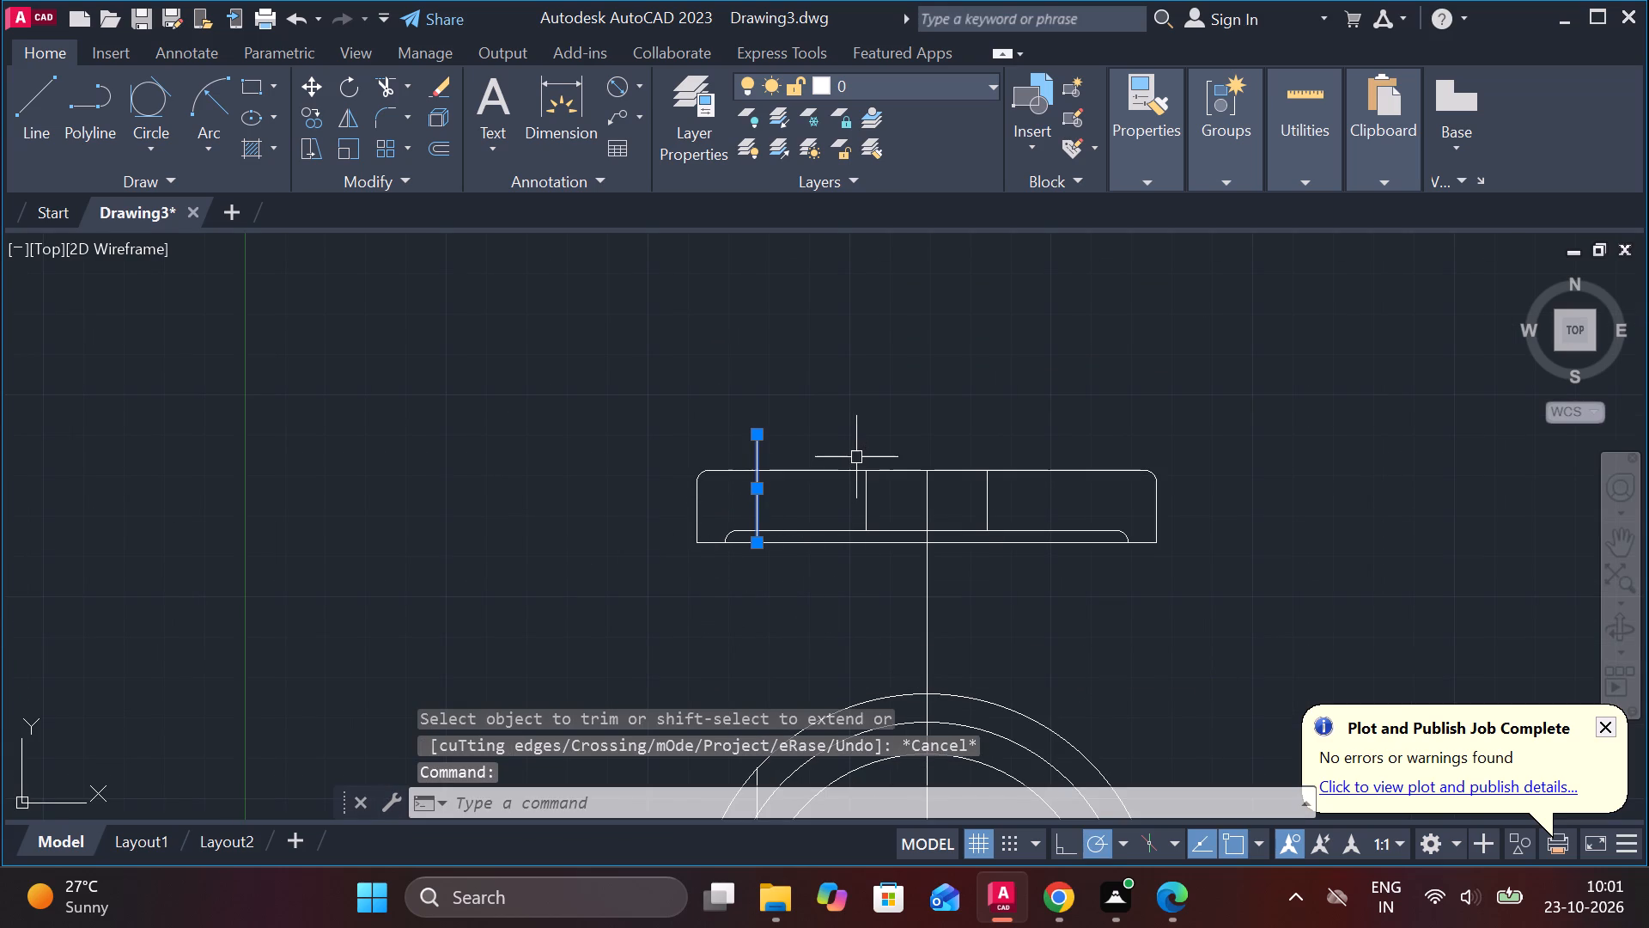
pyautogui.press('o')
pyautogui.press('Return')
pyautogui.press('Return')
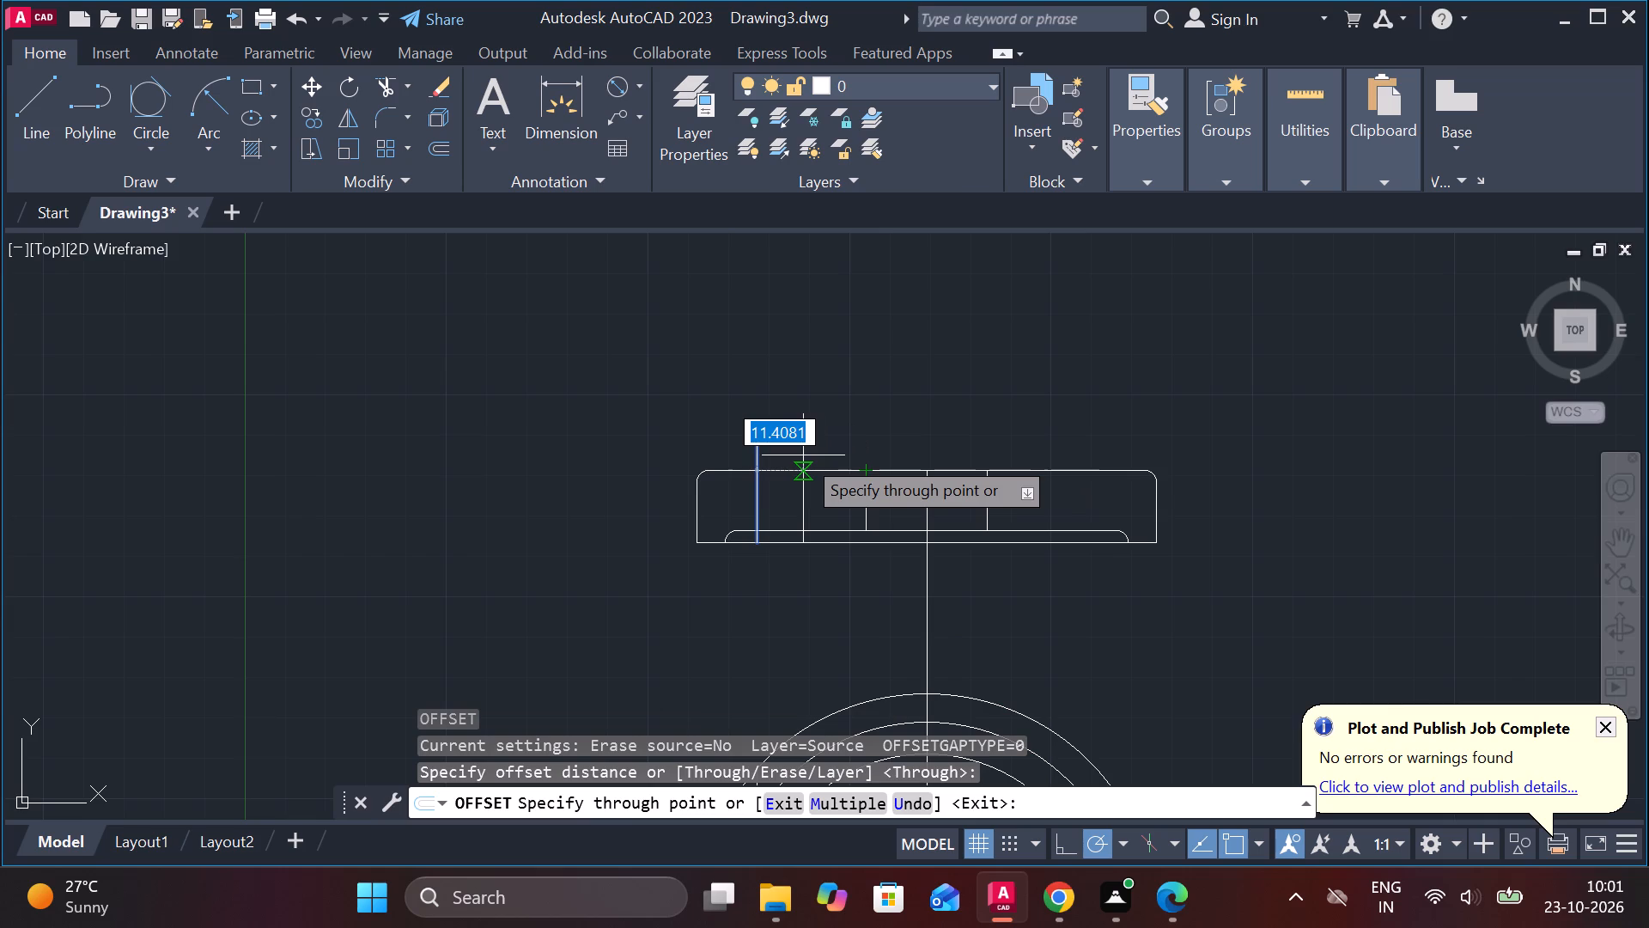
pyautogui.write('6')
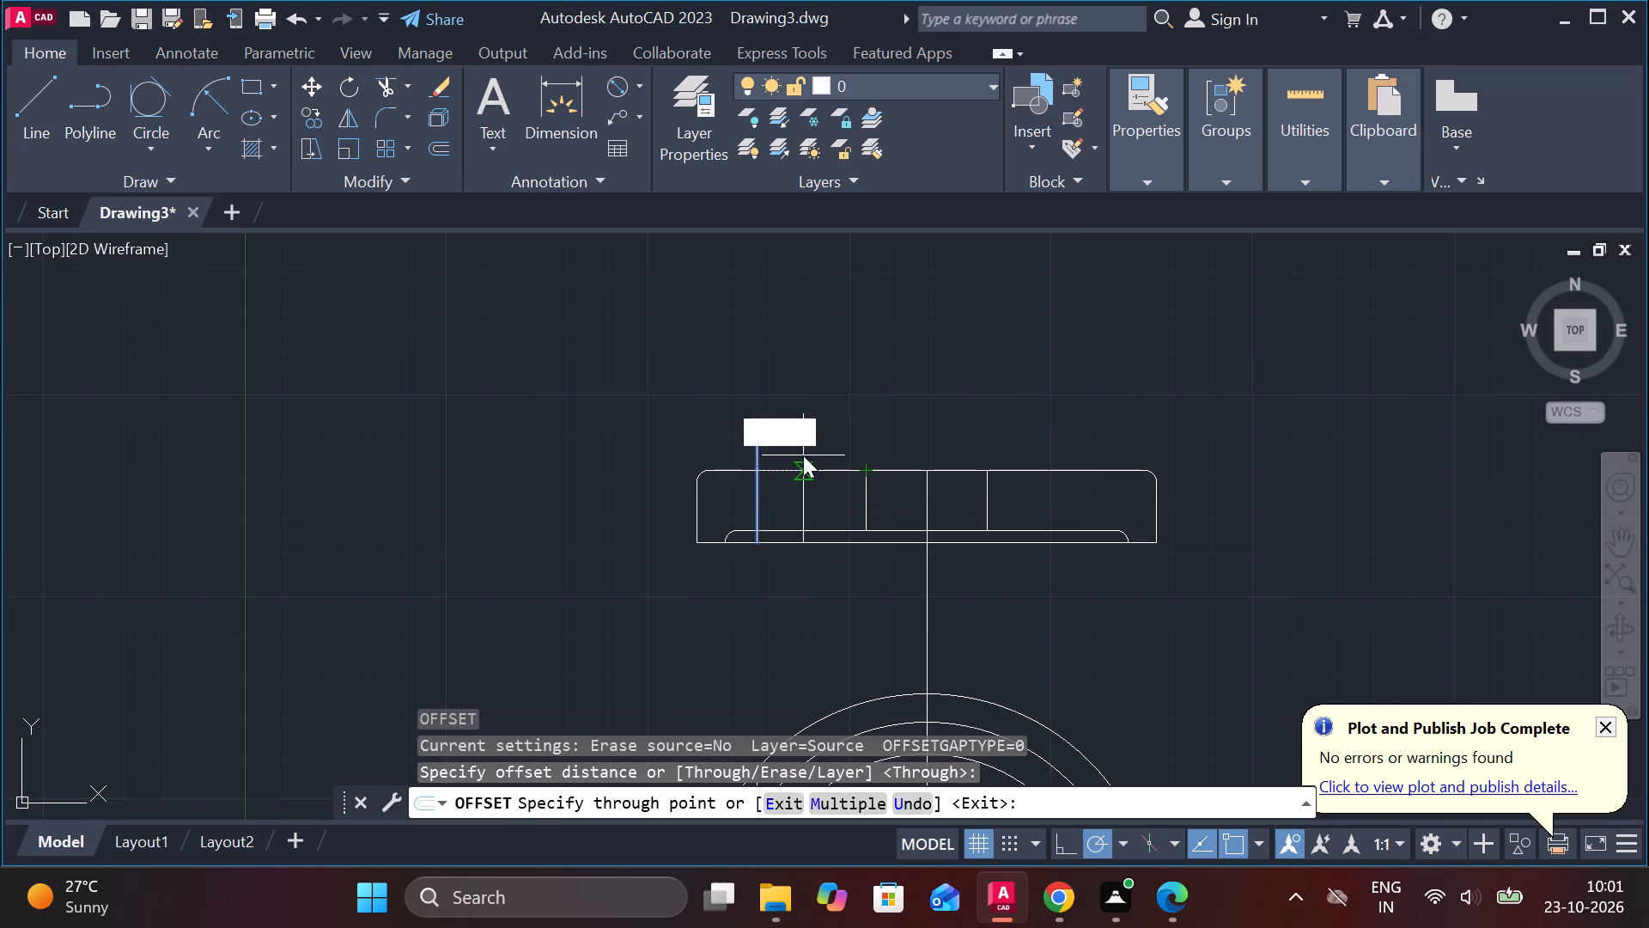
pyautogui.press('space')
pyautogui.click(758, 490)
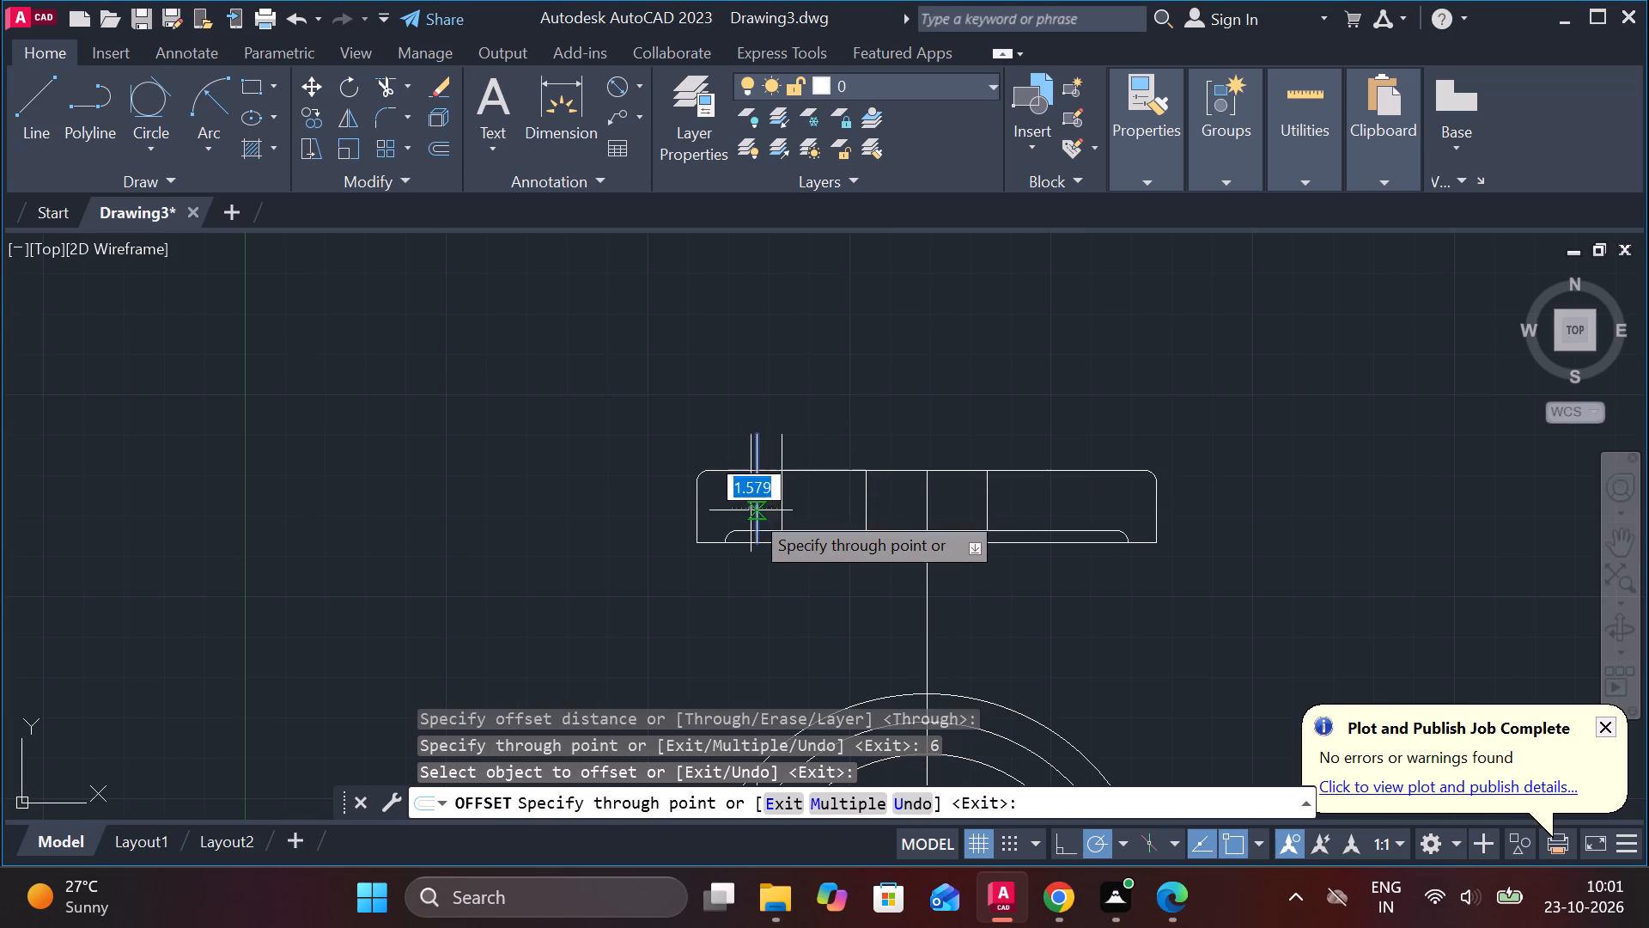
pyautogui.scroll(2, 751, 510)
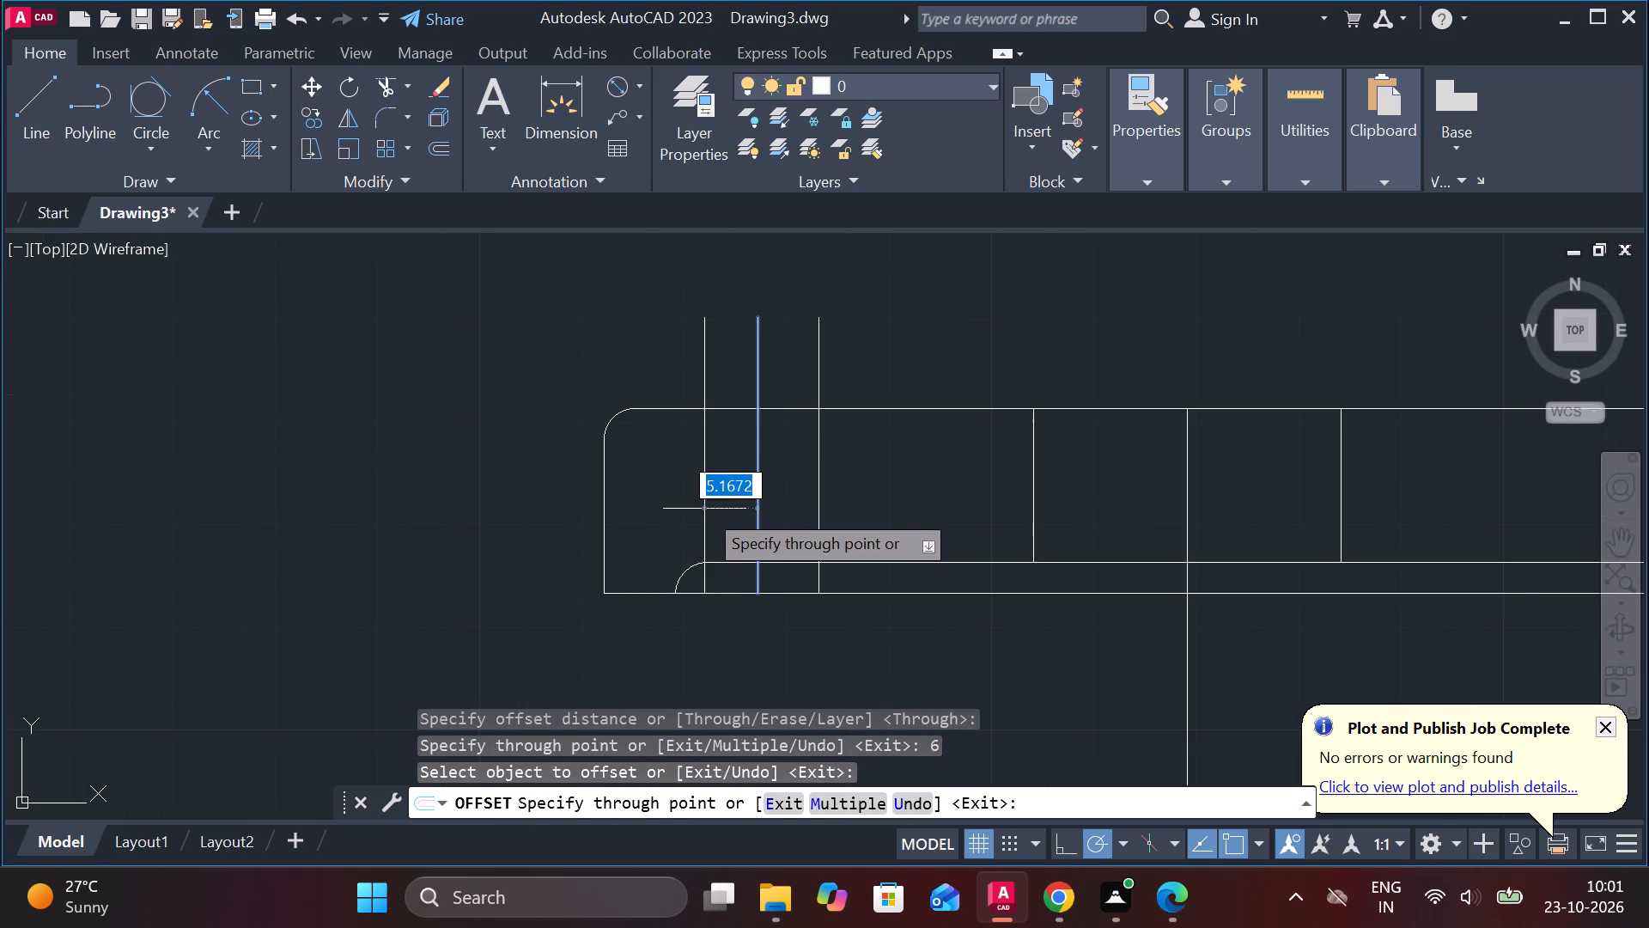
pyautogui.press('6')
pyautogui.press('Return')
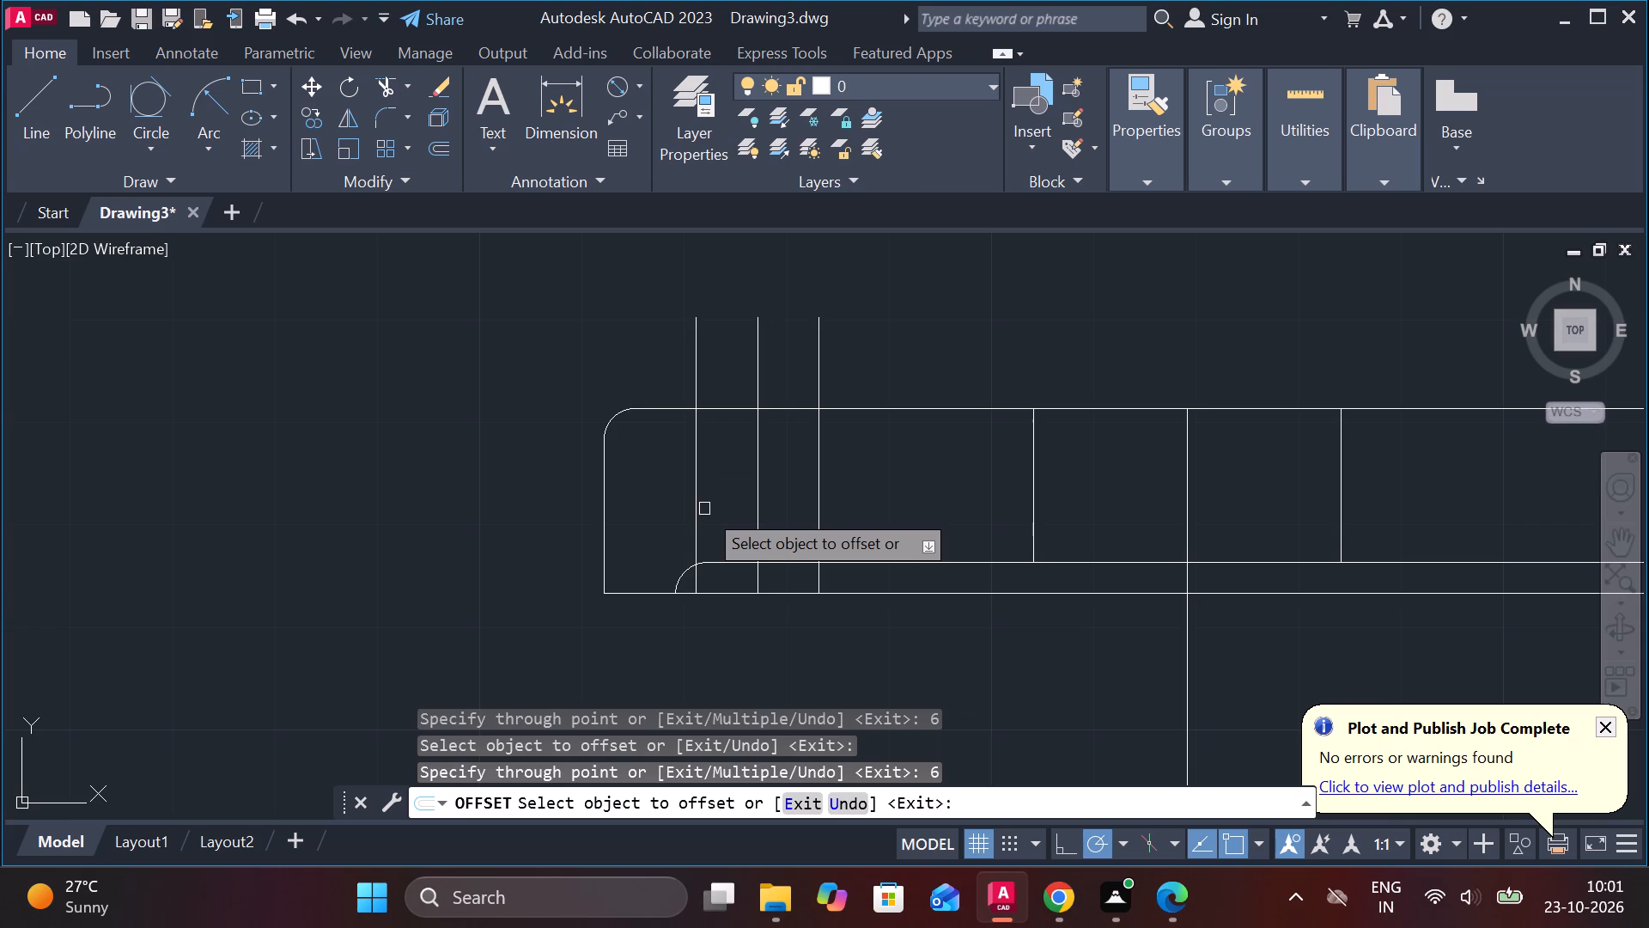
pyautogui.scroll(1, 709, 638)
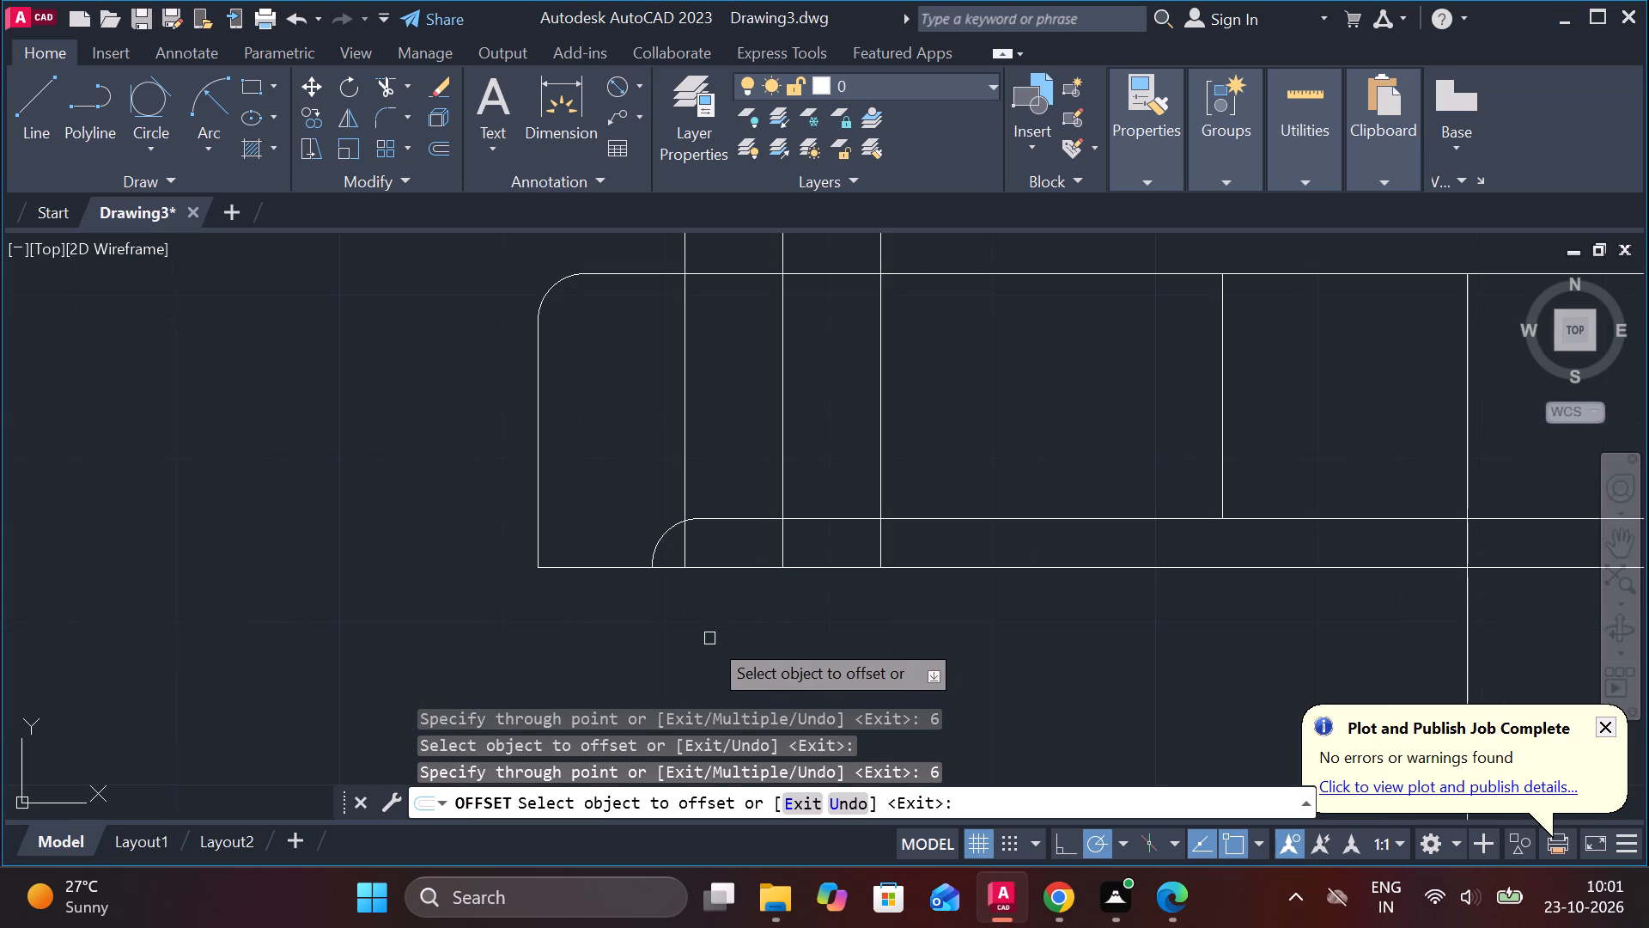
pyautogui.scroll(2, 709, 638)
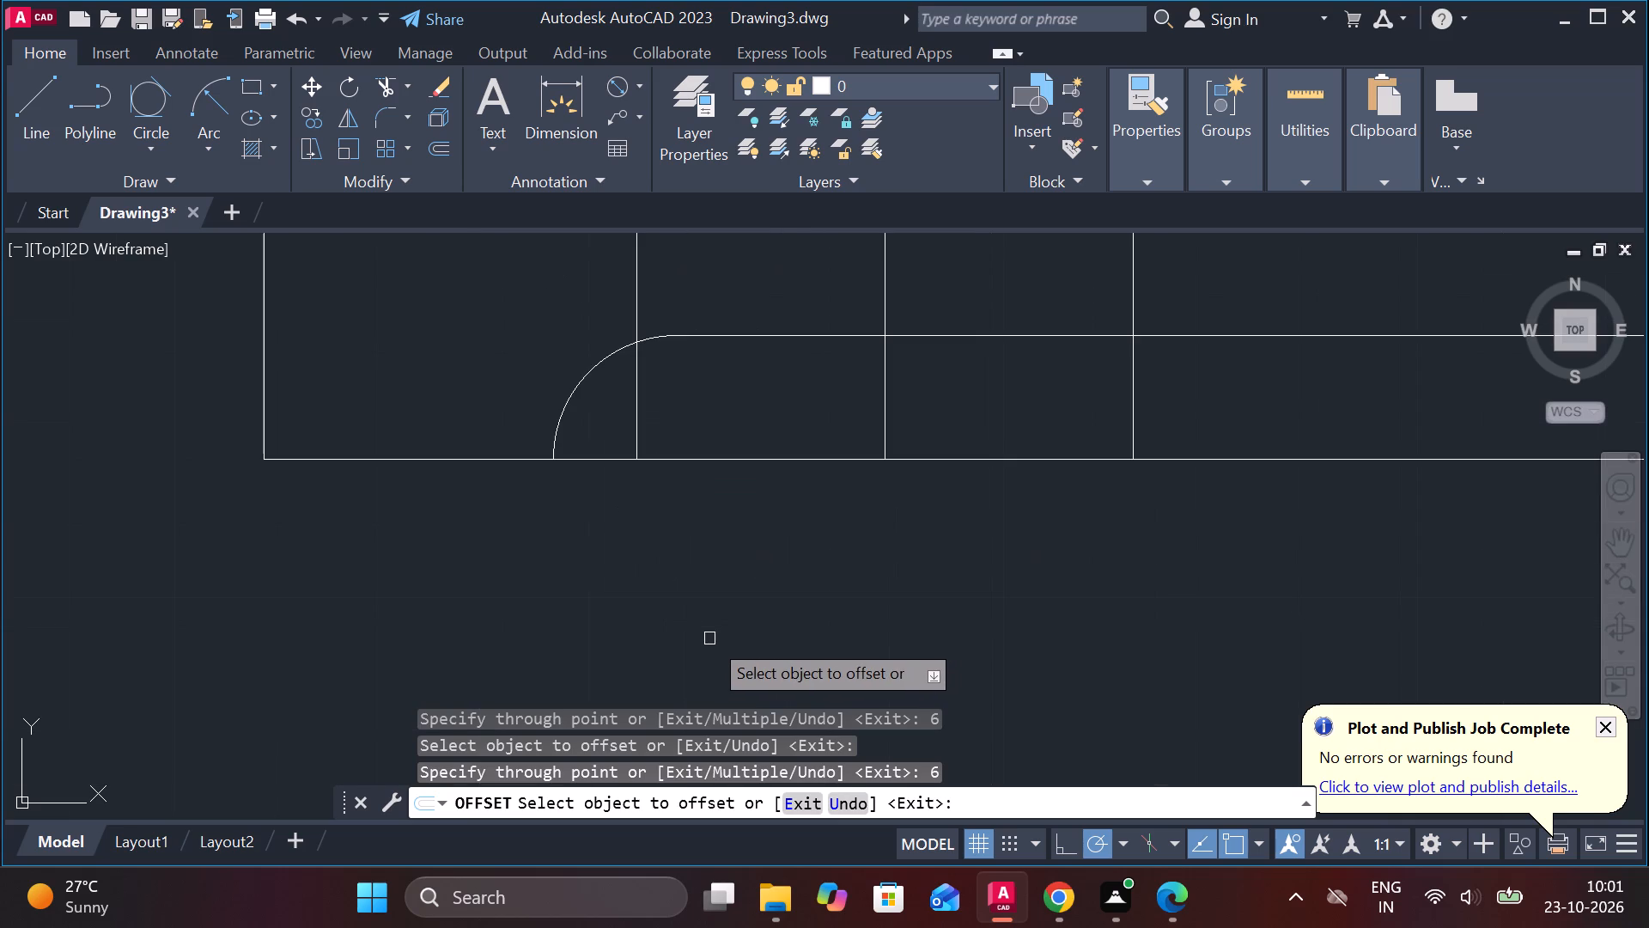
pyautogui.scroll(-2, 721, 615)
pyautogui.press('Escape')
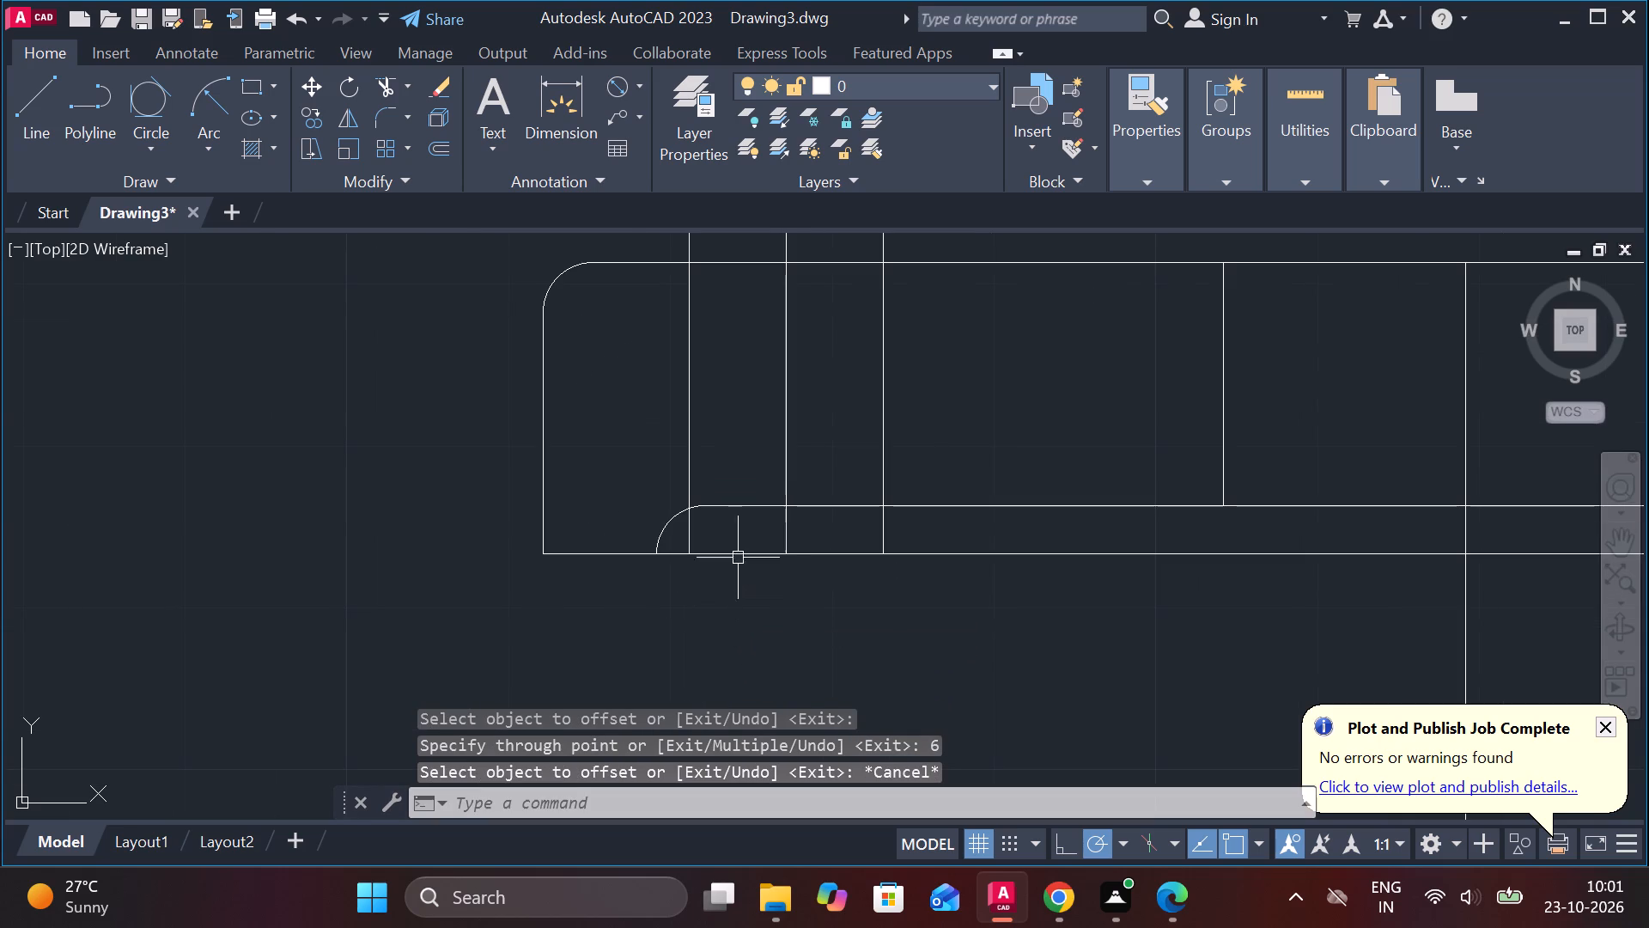
# Lengthen the recess's top line past its left fillet arc, towards the rectangle's left edge.
pyautogui.click(729, 502)
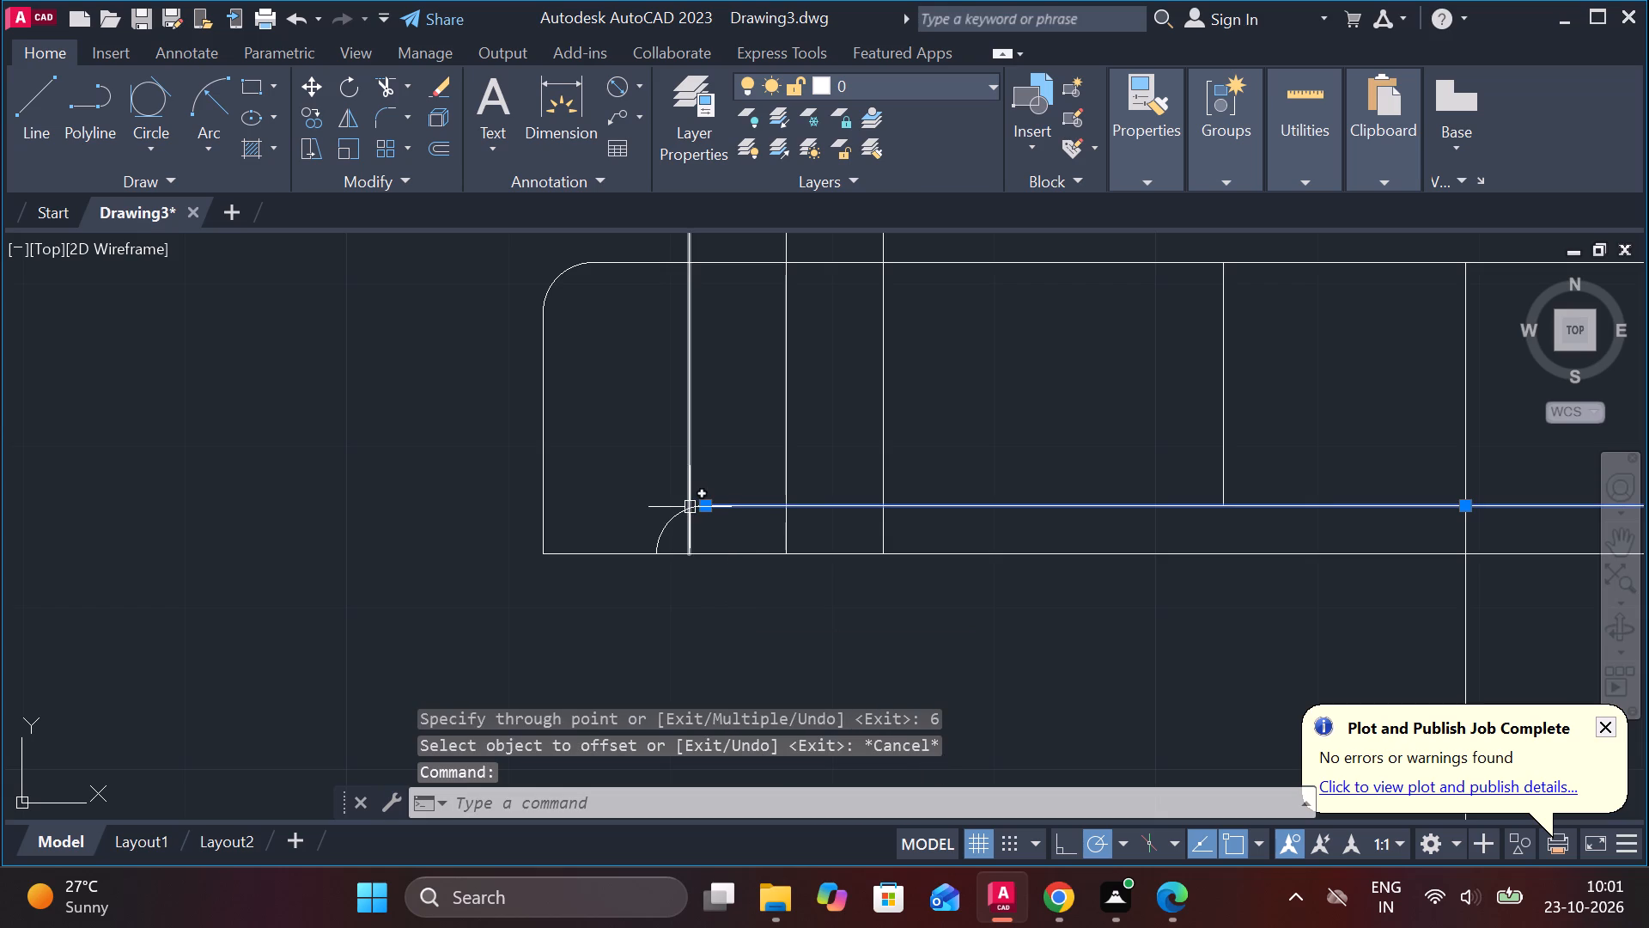
pyautogui.click(707, 507)
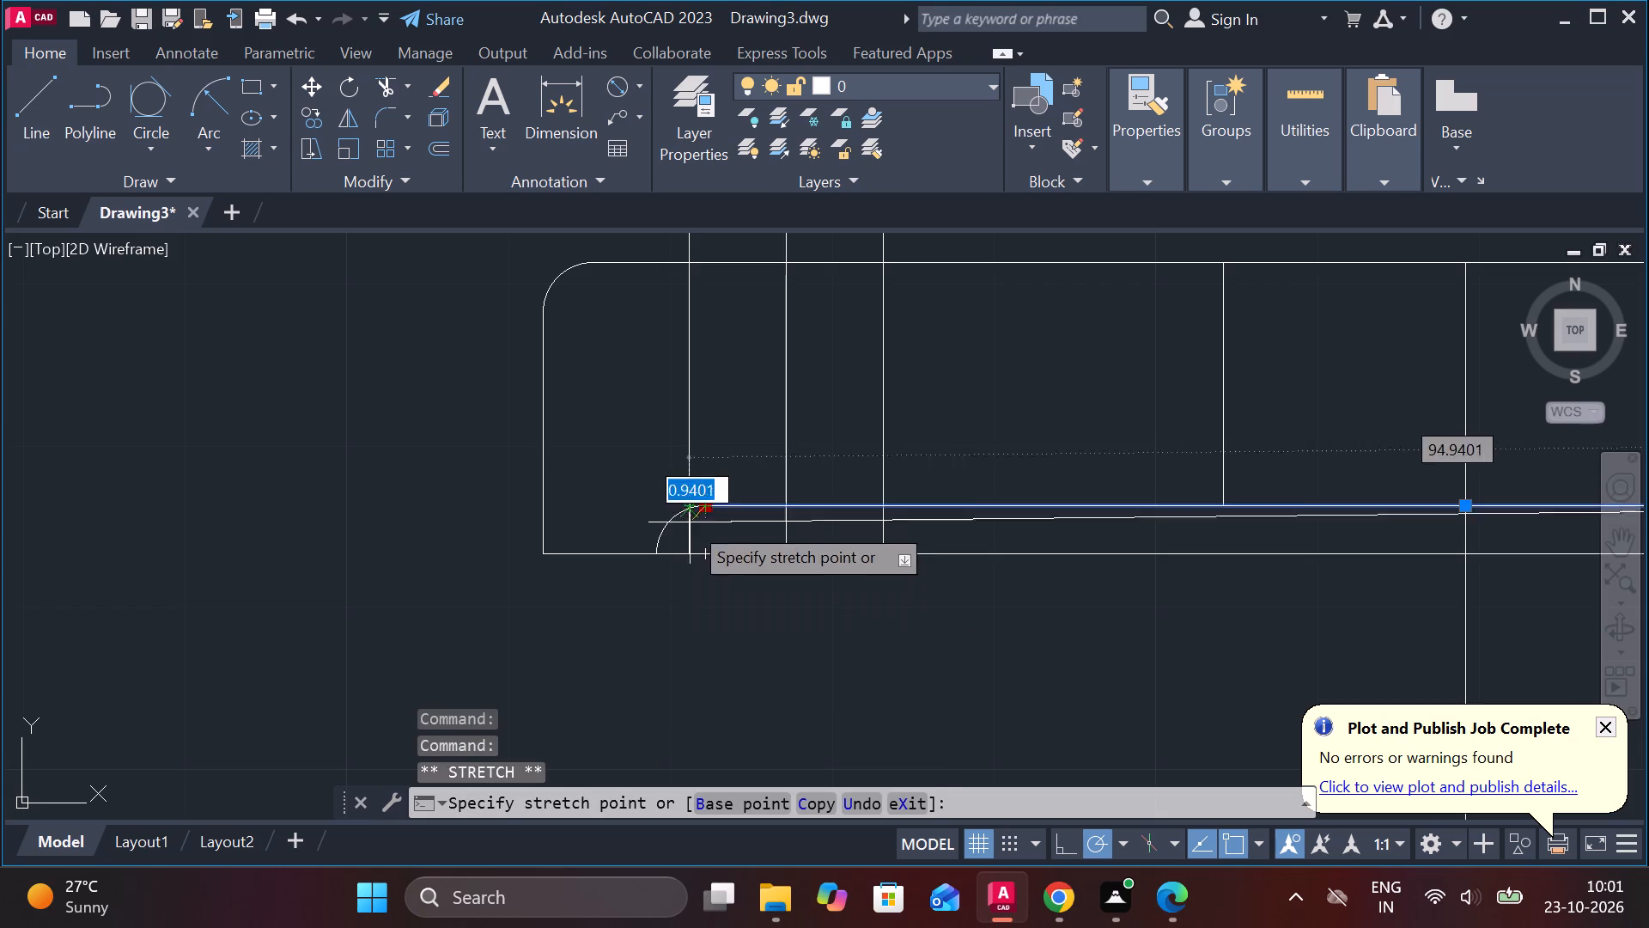
pyautogui.press('Escape')
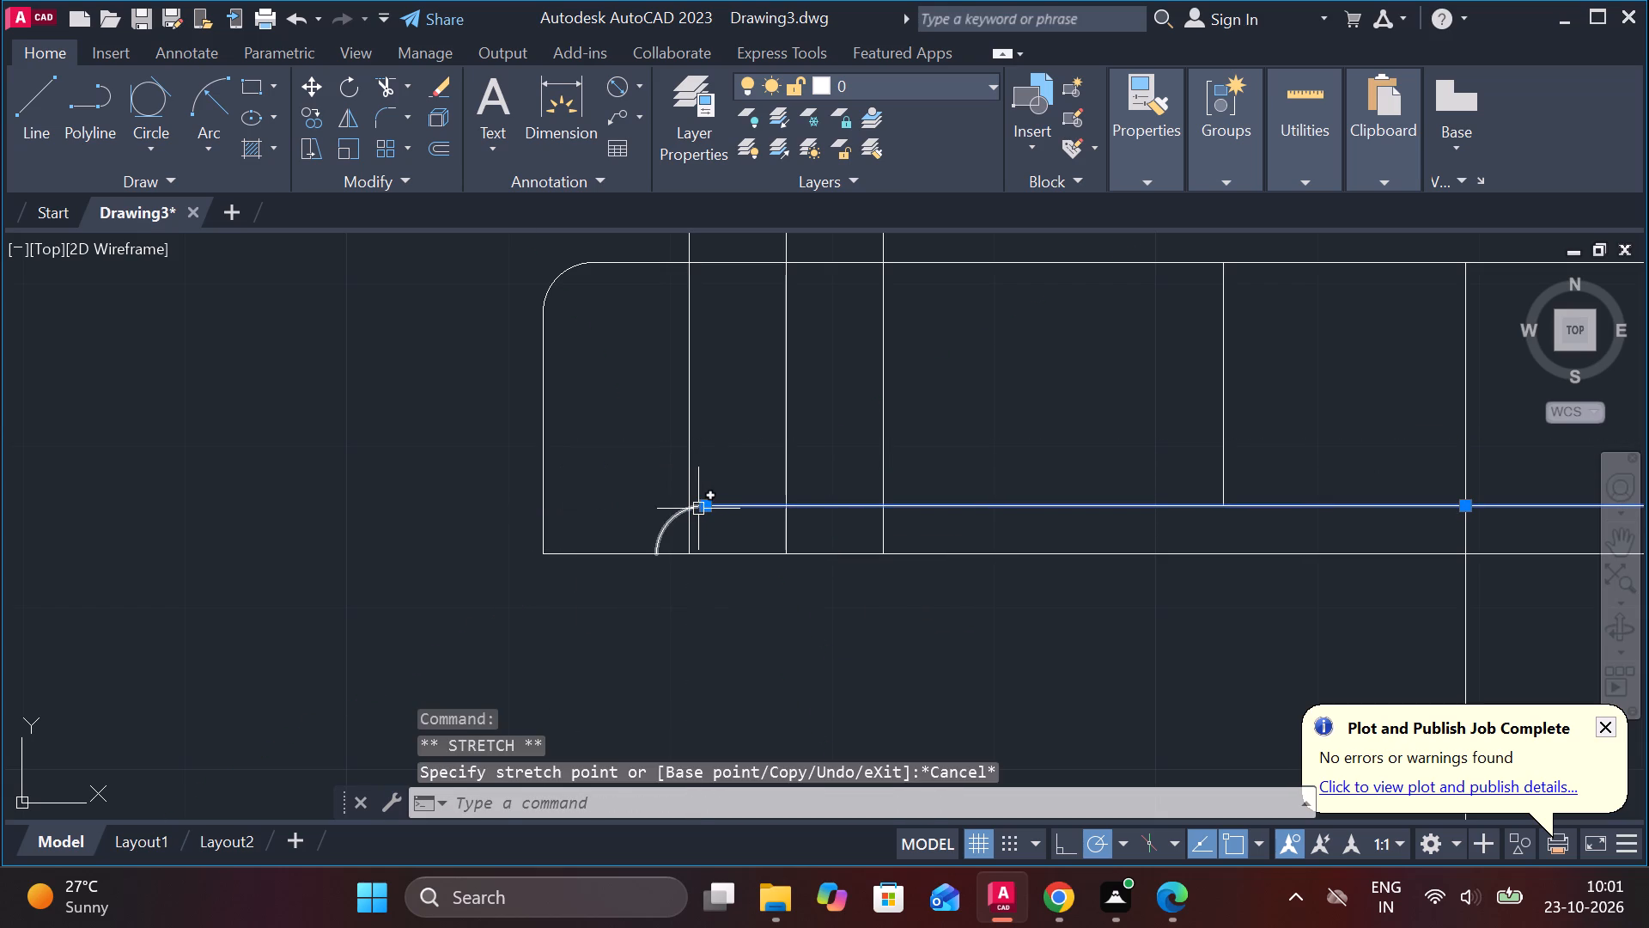
pyautogui.click(778, 573)
pyautogui.click(618, 559)
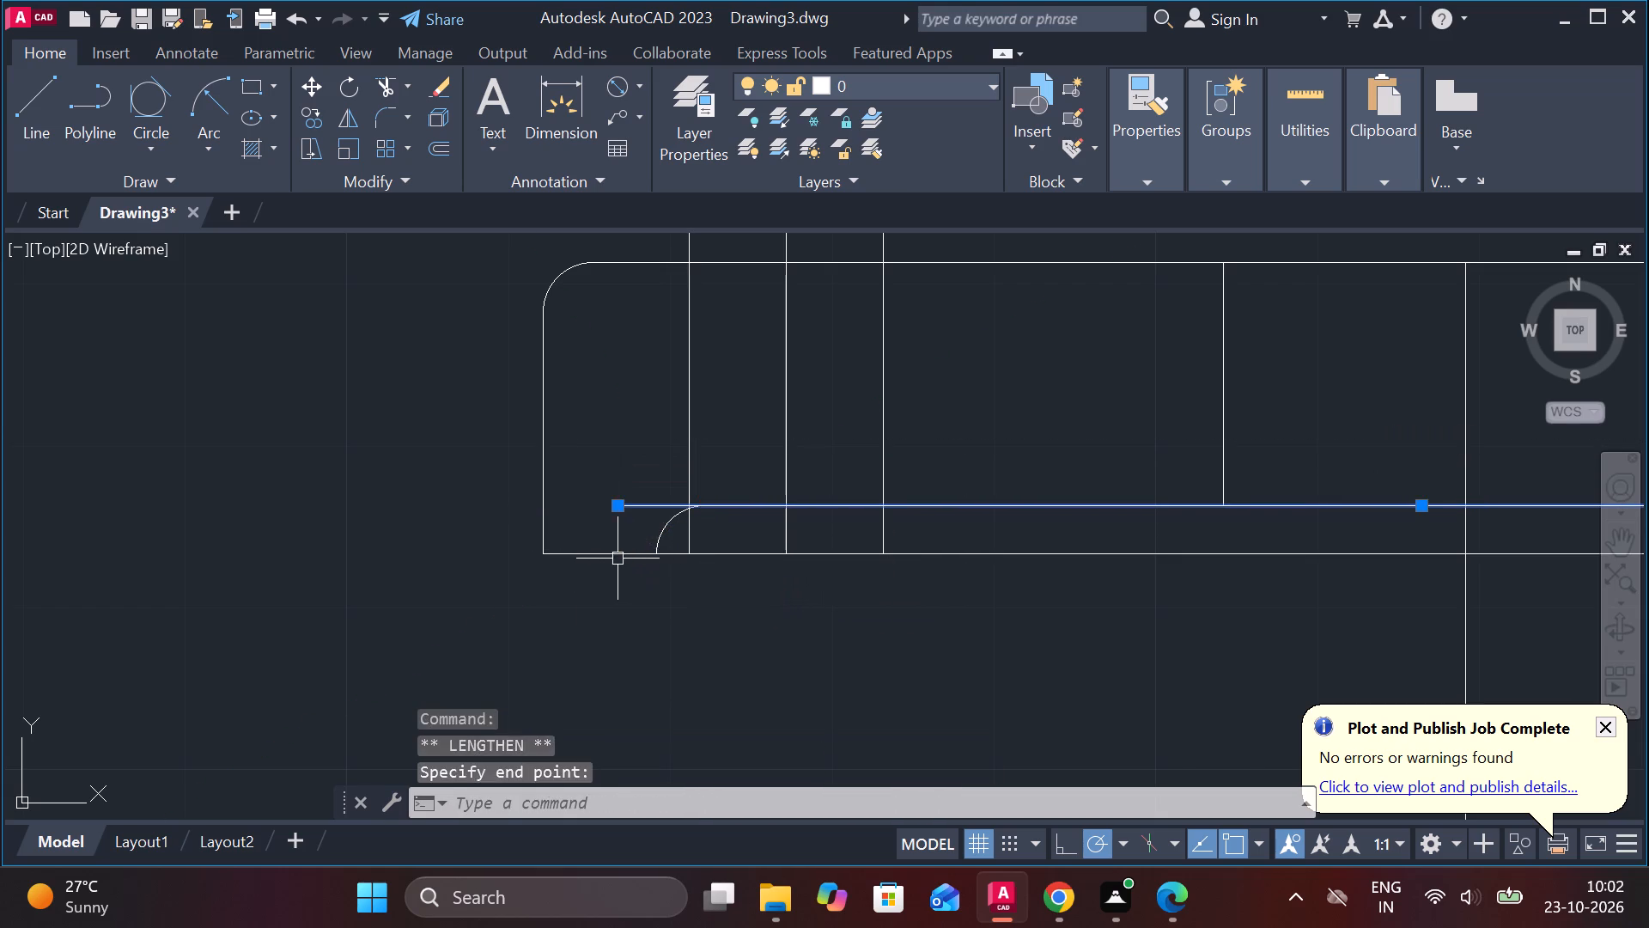
pyautogui.press('Escape')
# Draw a vertical line from the lower end of the recess's left fillet arc up past the recess's top line.
pyautogui.press('l')
pyautogui.press('Return')
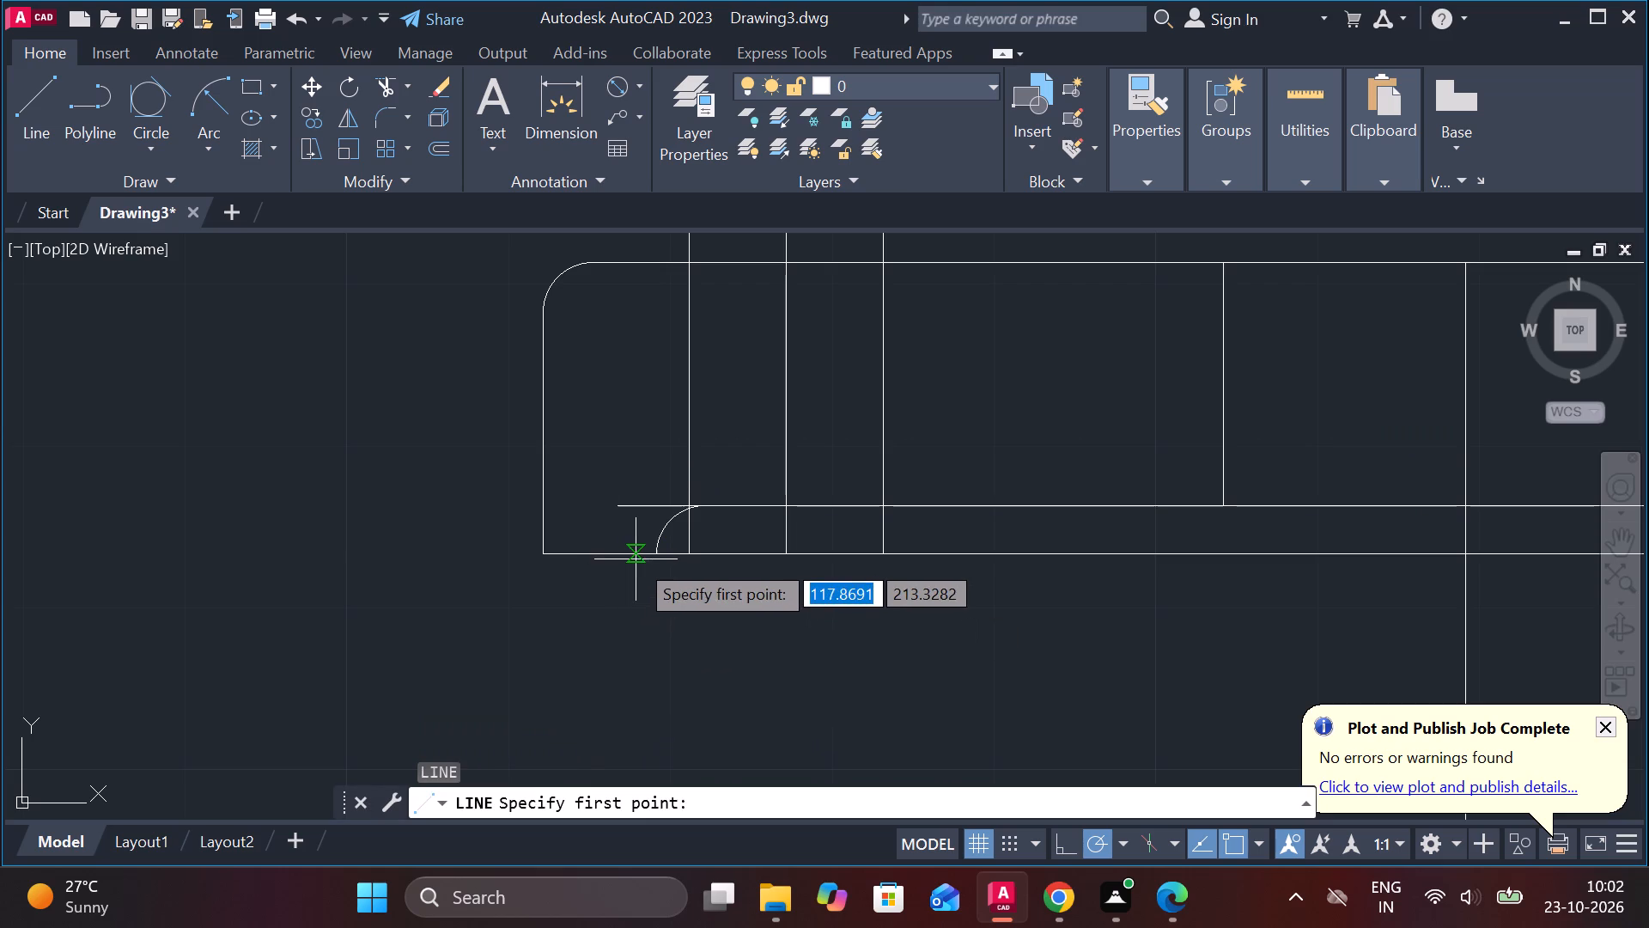
pyautogui.click(654, 557)
pyautogui.click(654, 468)
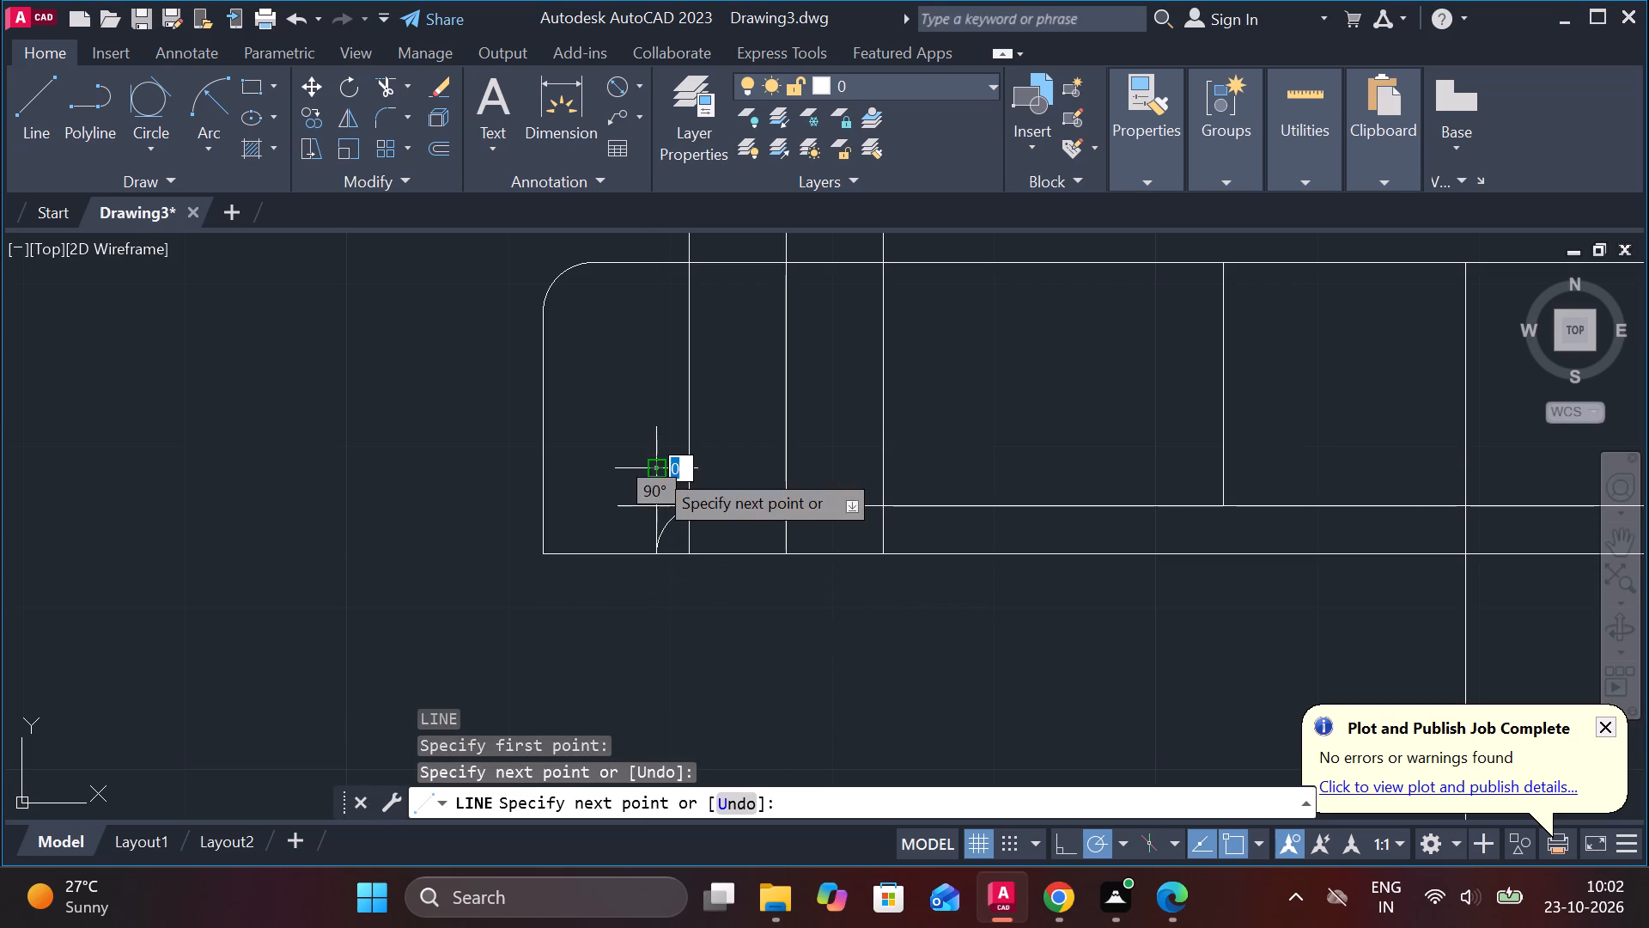
pyautogui.press('Escape')
# Erase the recess's left fillet arc.
pyautogui.click(677, 514)
pyautogui.write('E')
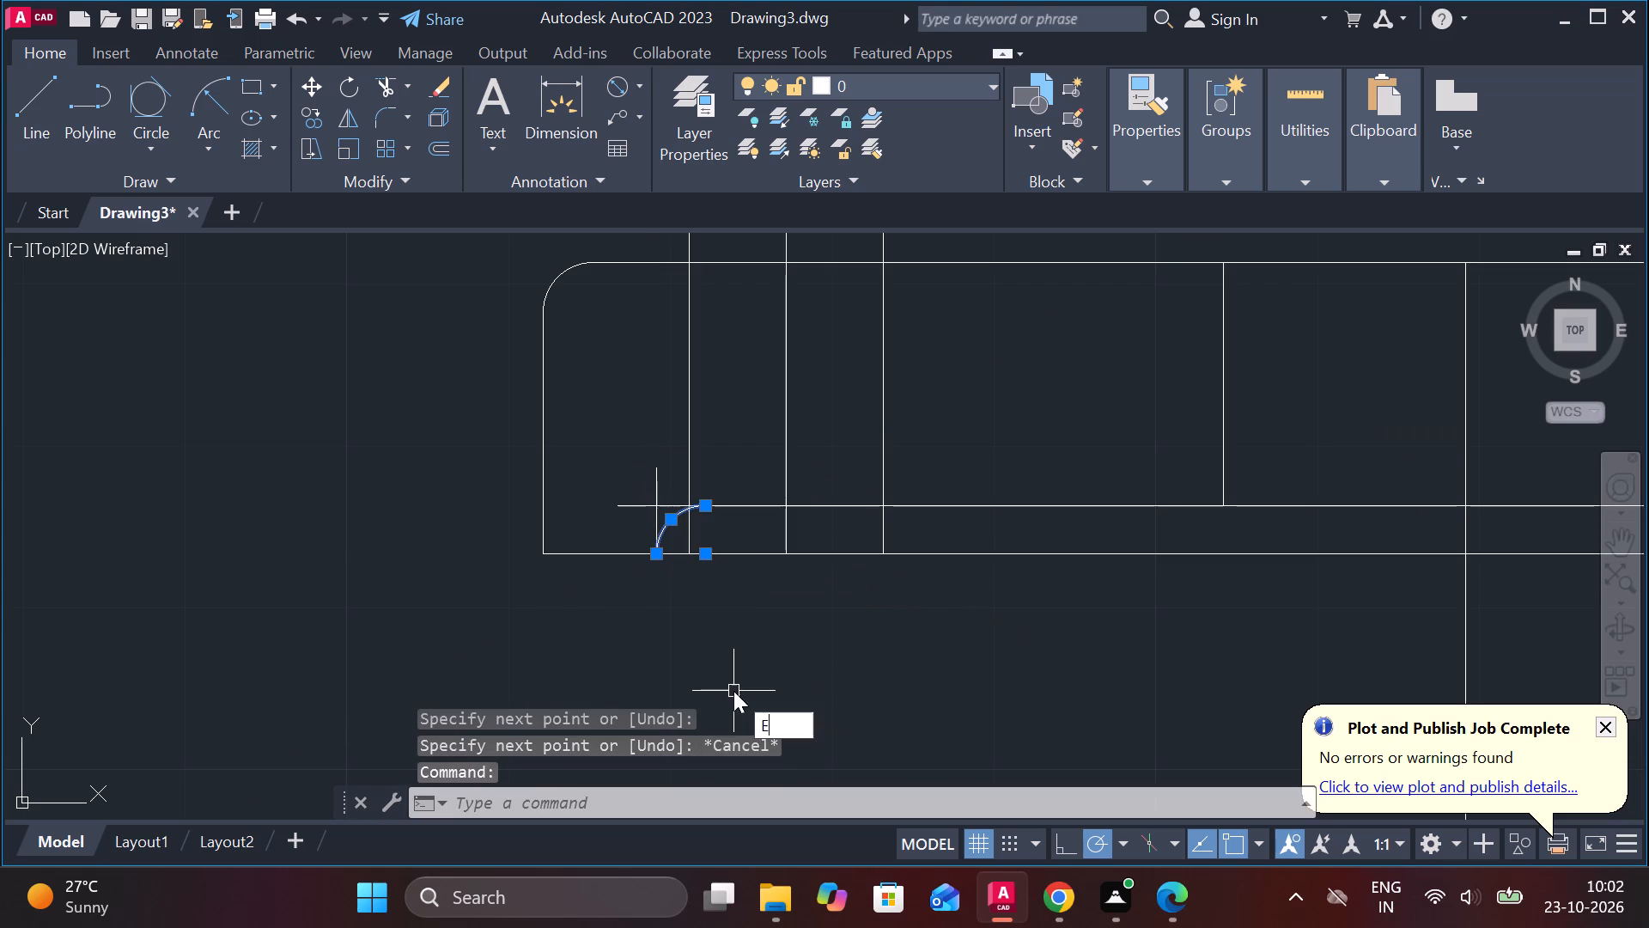
pyautogui.press('space')
# Trim the overhanging horizontal and vertical line ends into a square corner at the recess's left end.
pyautogui.write('TR')
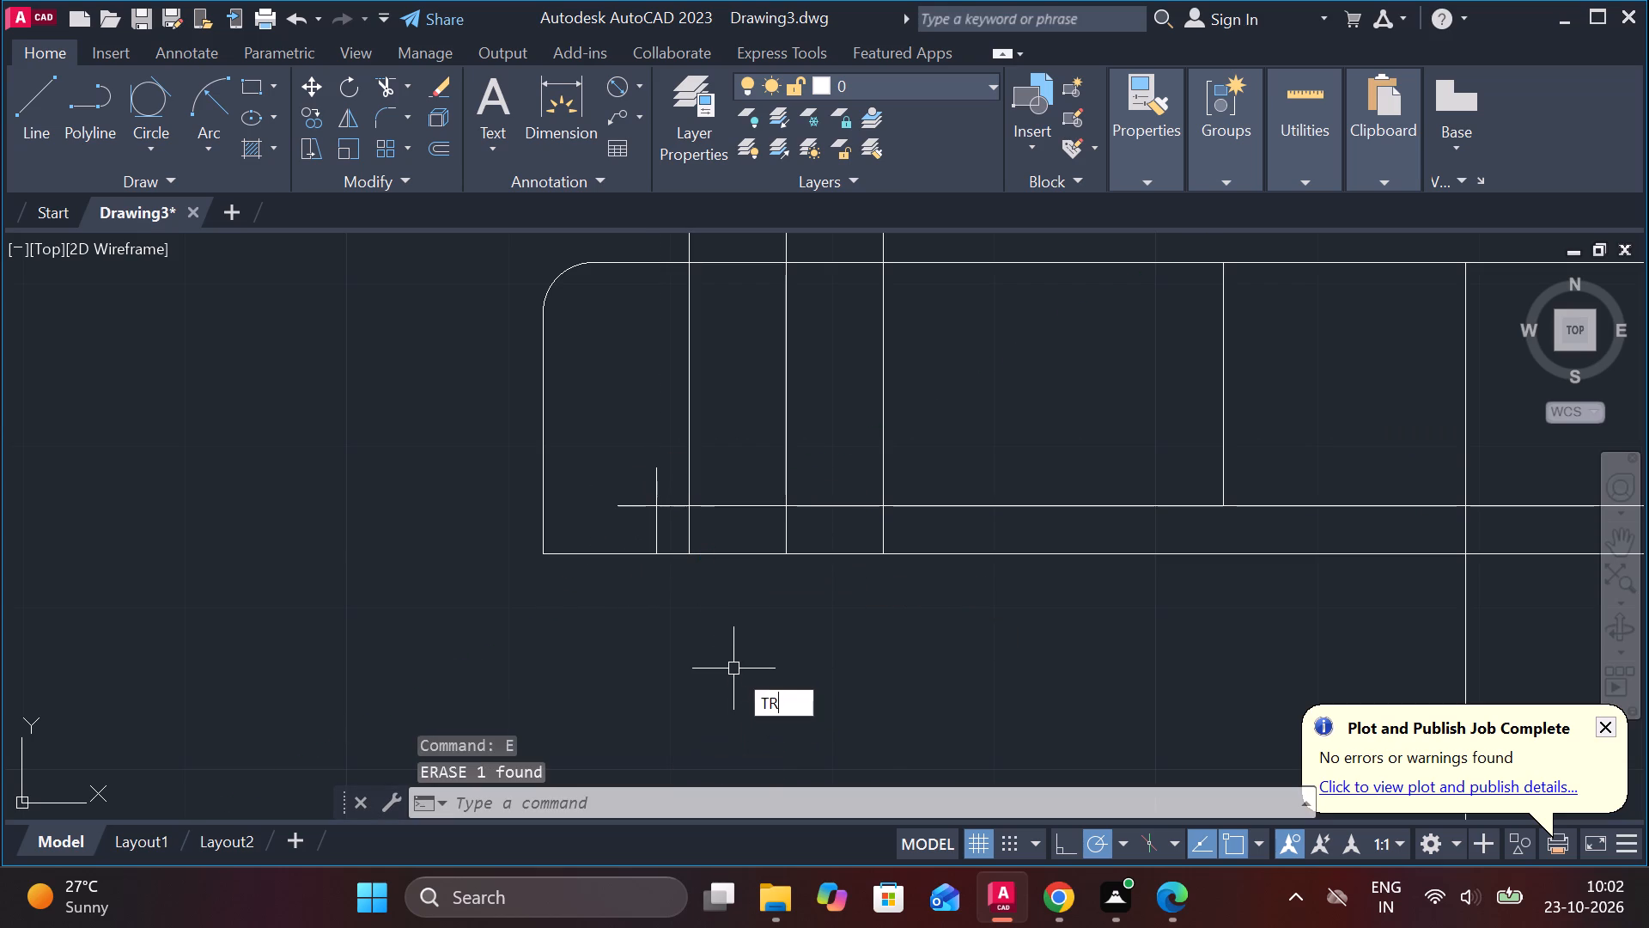
pyautogui.press('space')
pyautogui.click(617, 504)
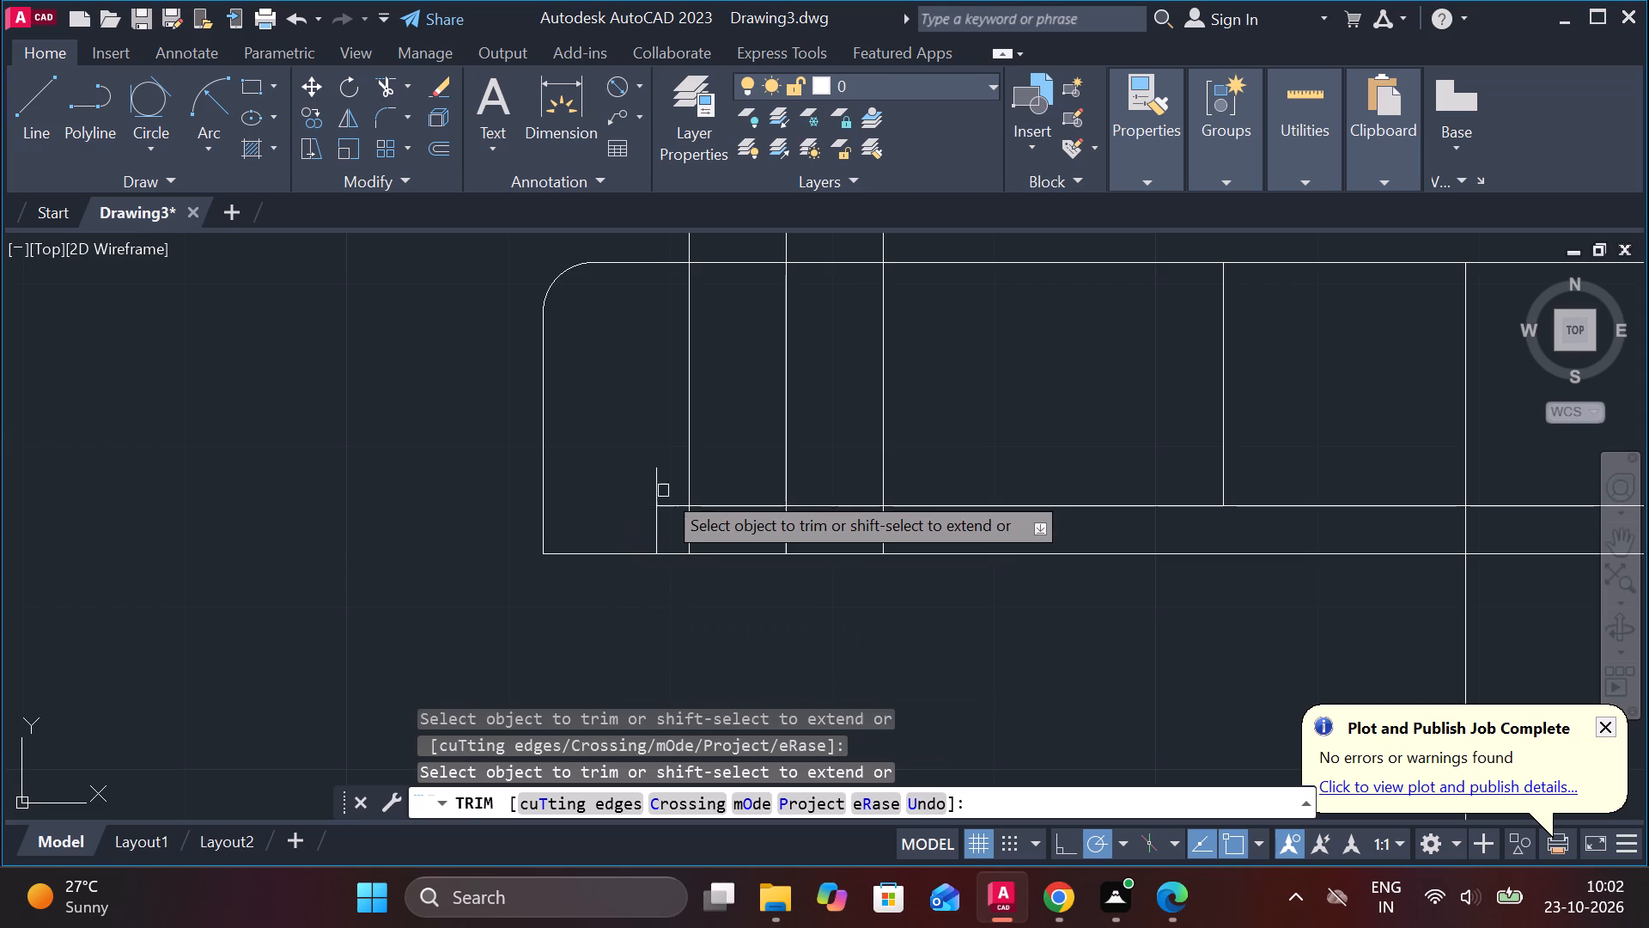
pyautogui.click(660, 479)
pyautogui.scroll(-3, 663, 559)
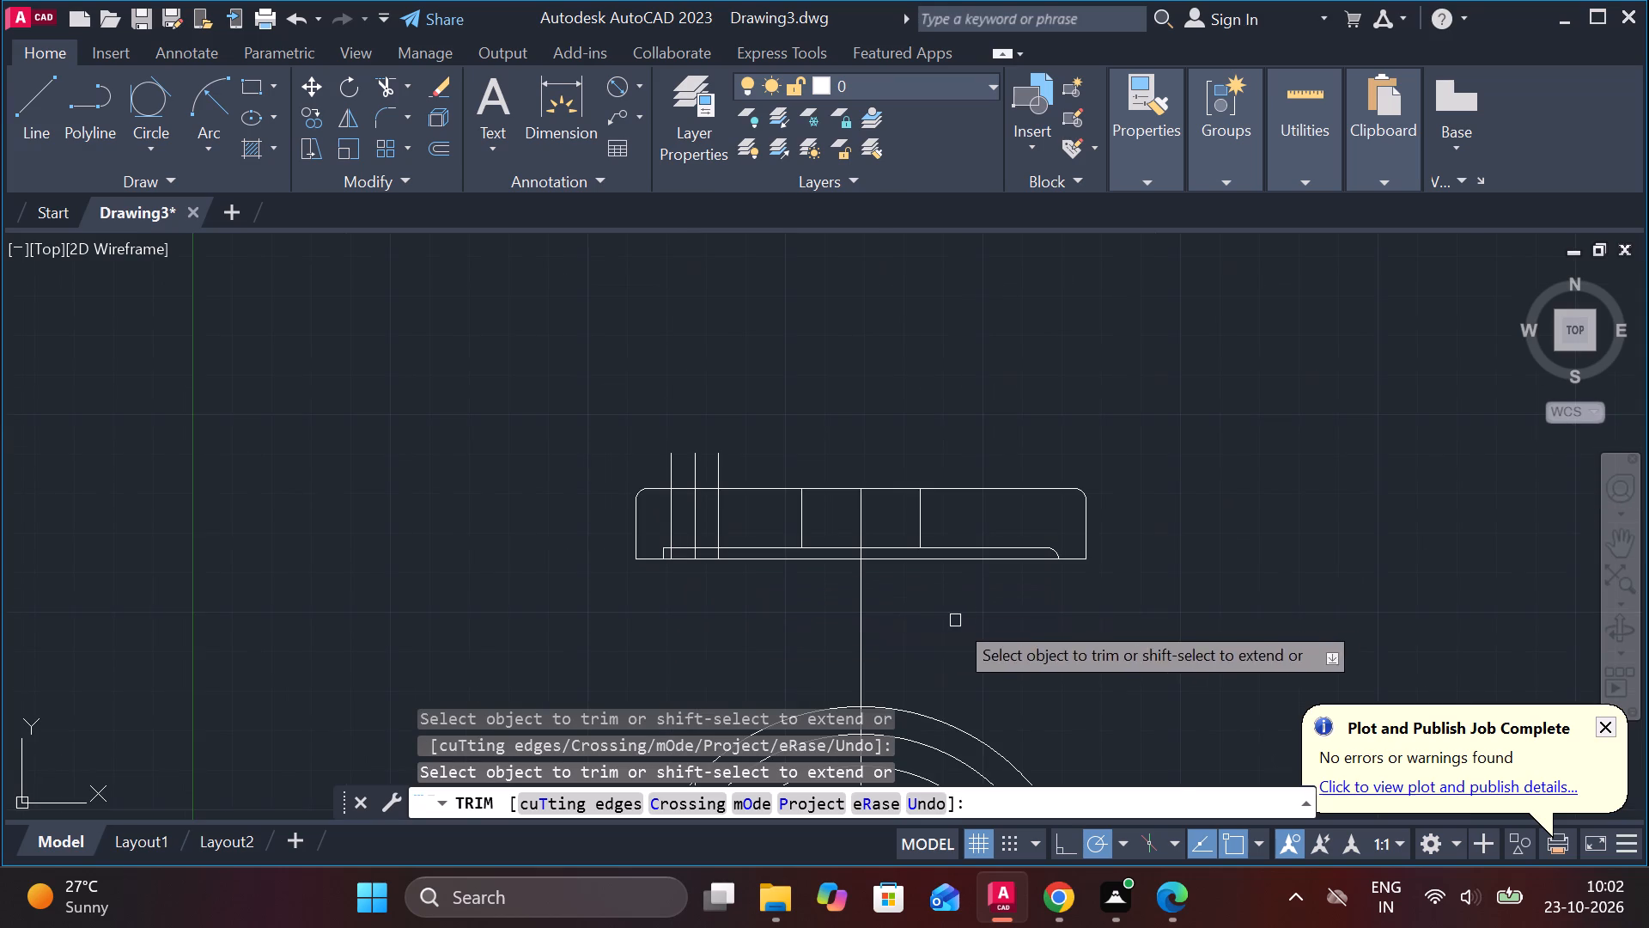
pyautogui.scroll(2, 1033, 600)
pyautogui.moveTo(1033, 600); pyautogui.dragTo(786, 688, button='middle')
pyautogui.press('Escape')
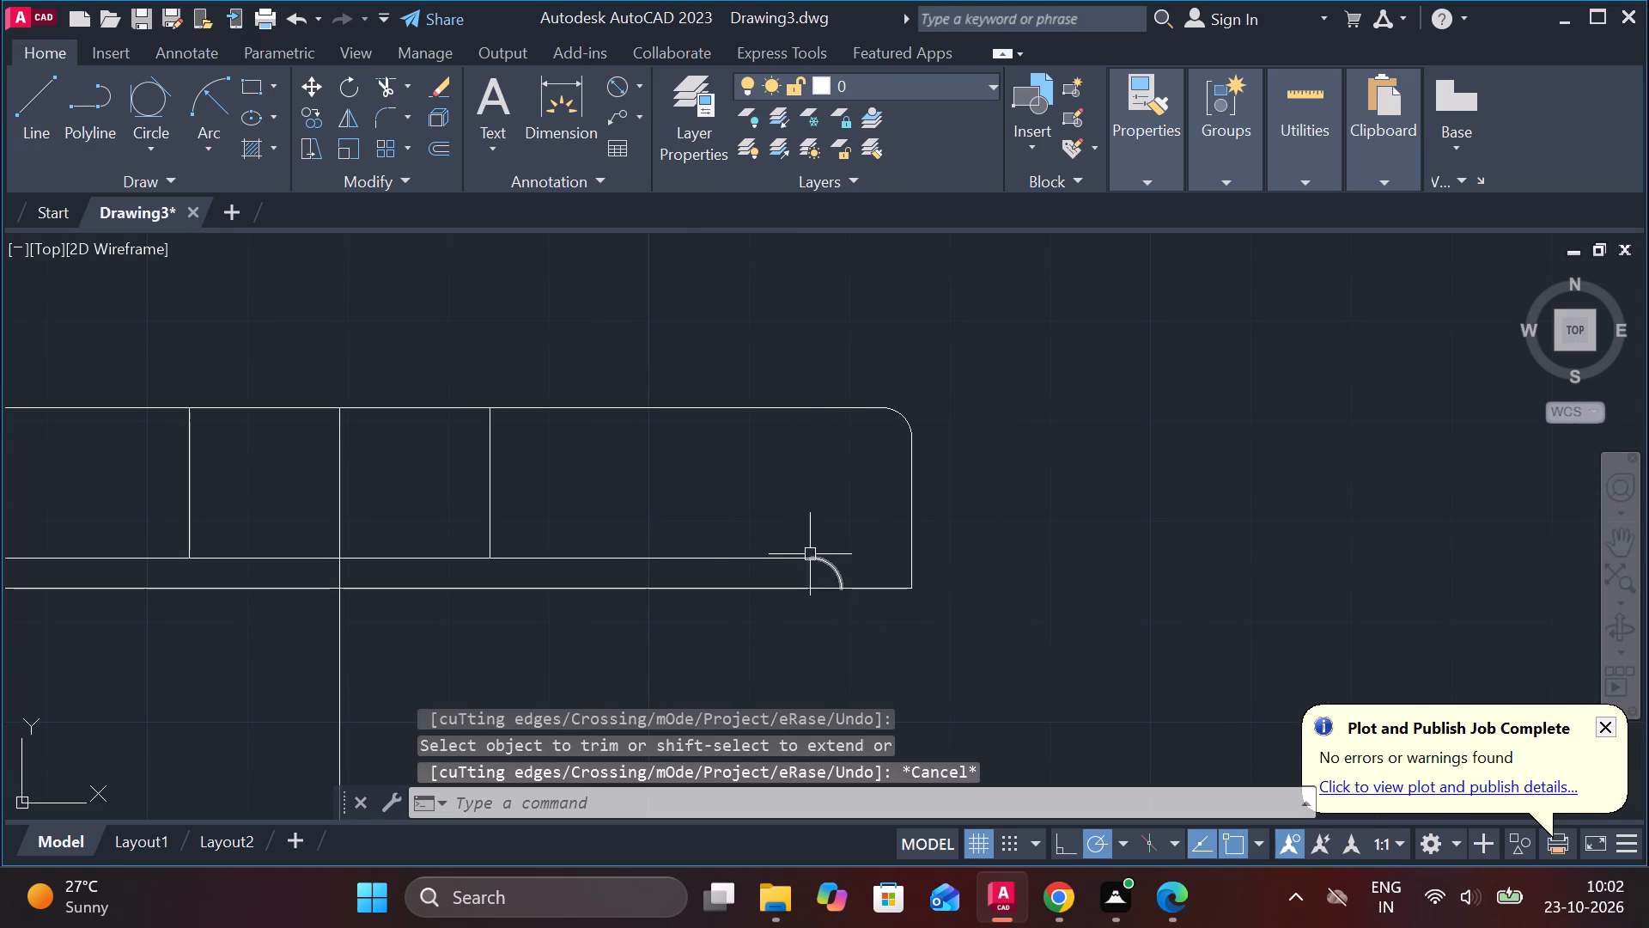
# Lengthen the recess's top line at its right end past the rectangle's right edge.
pyautogui.click(784, 555)
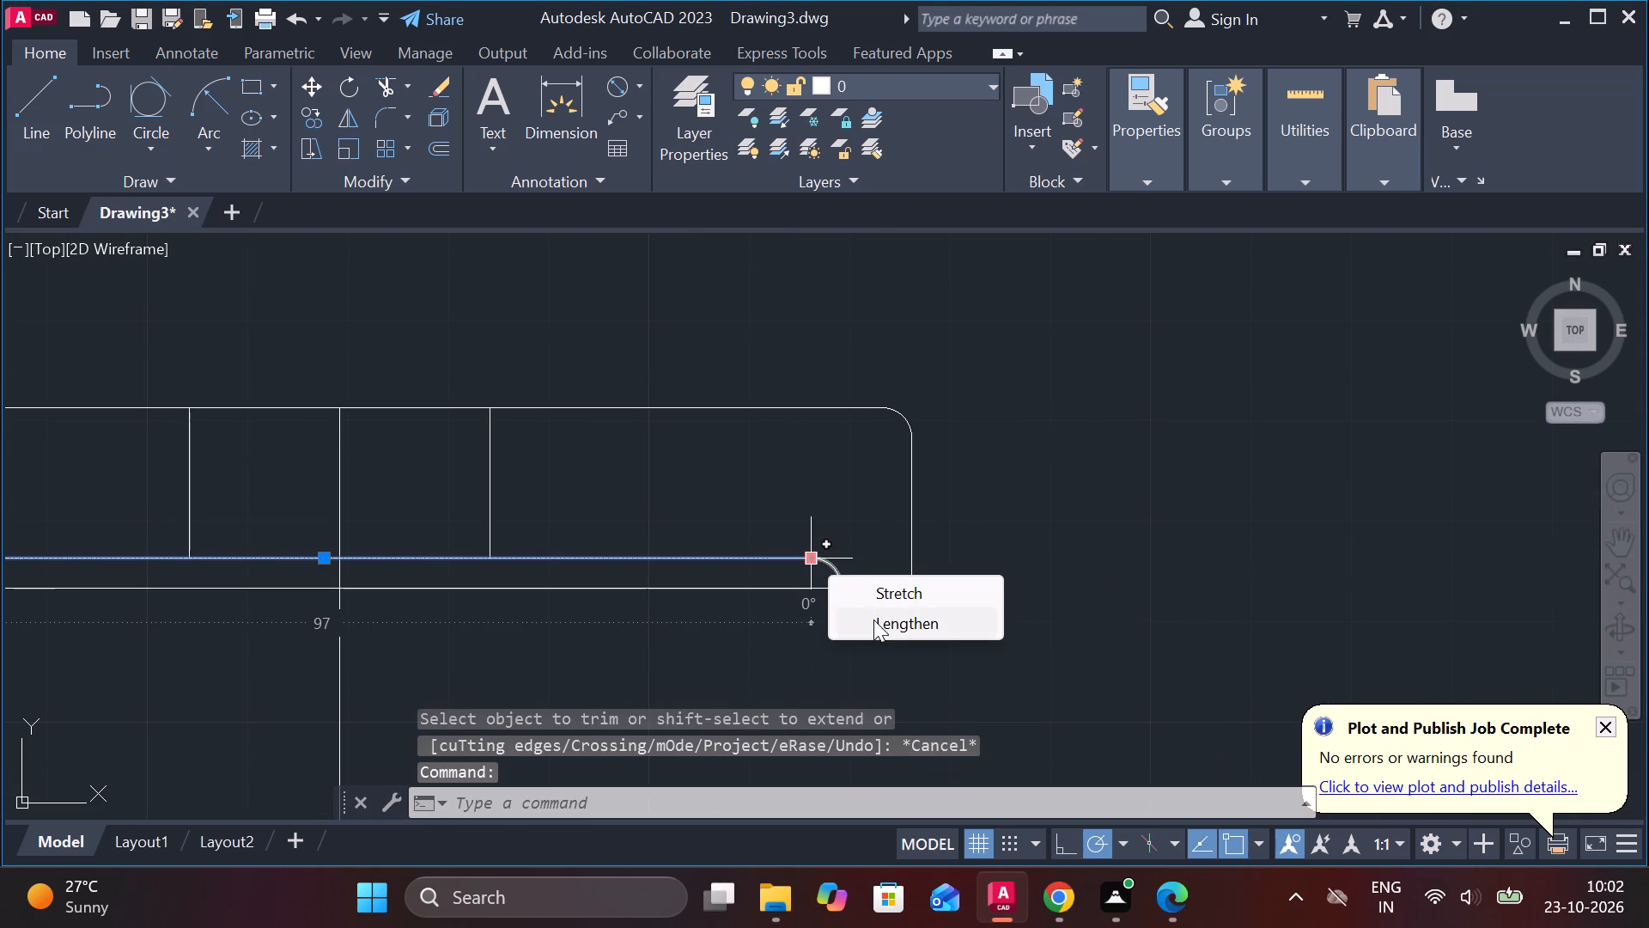
pyautogui.click(873, 620)
pyautogui.click(958, 603)
pyautogui.press('Escape')
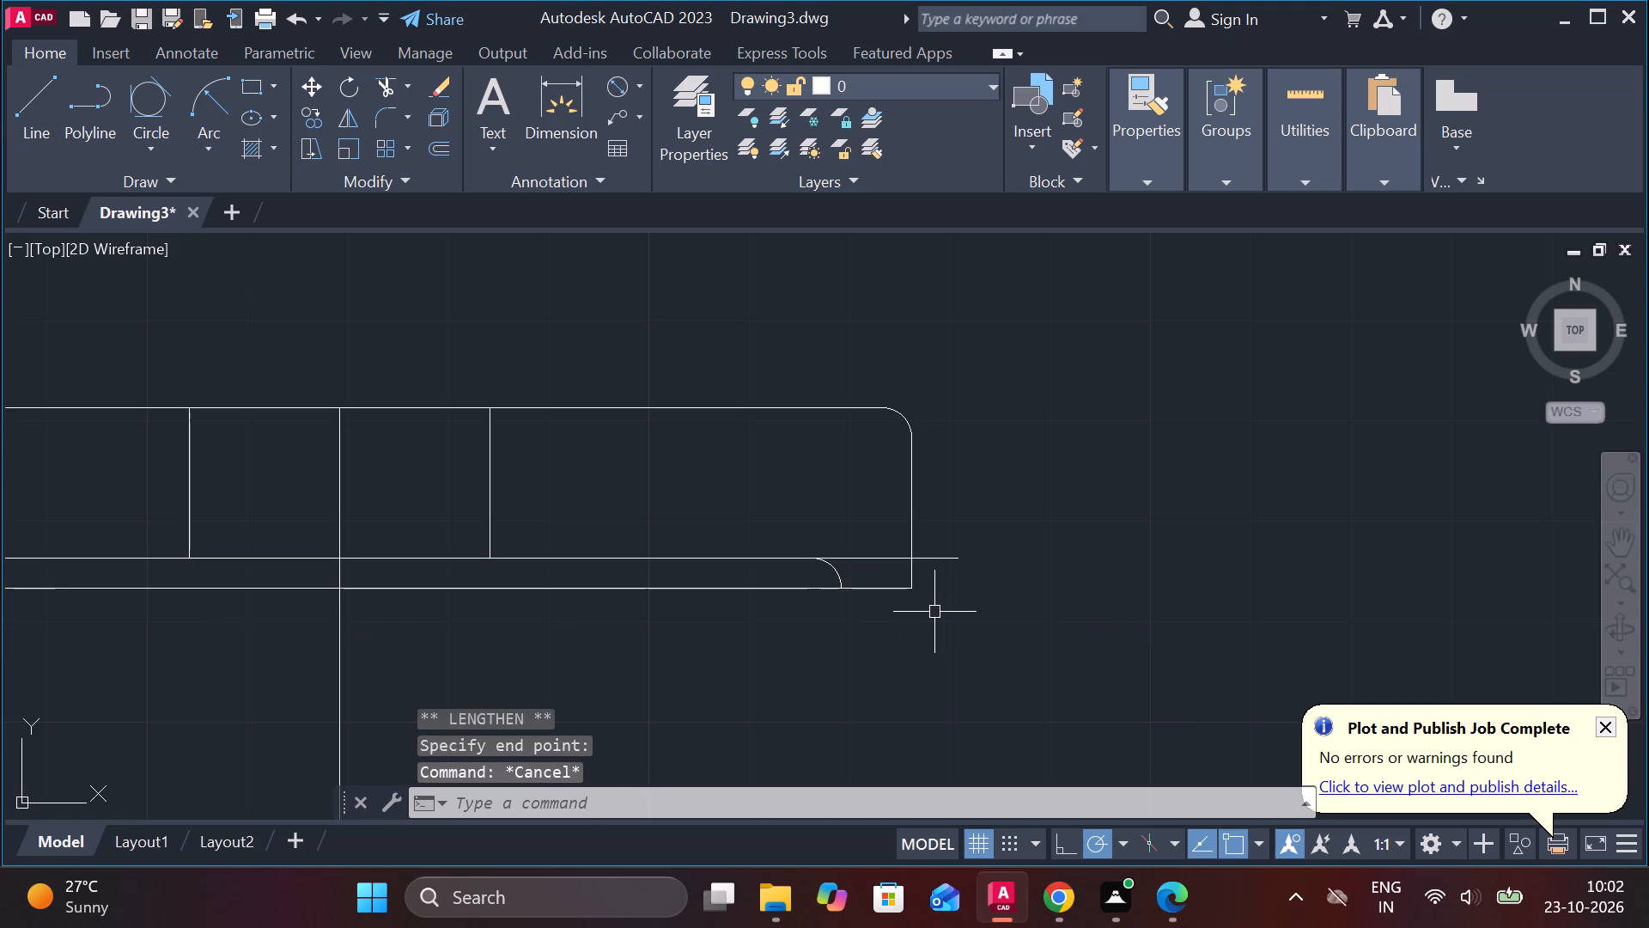
# Draw a vertical line from the lower end of the recess's right fillet arc up past the recess's top line.
pyautogui.scroll(-2, 933, 612)
pyautogui.scroll(2, 933, 621)
pyautogui.press('l')
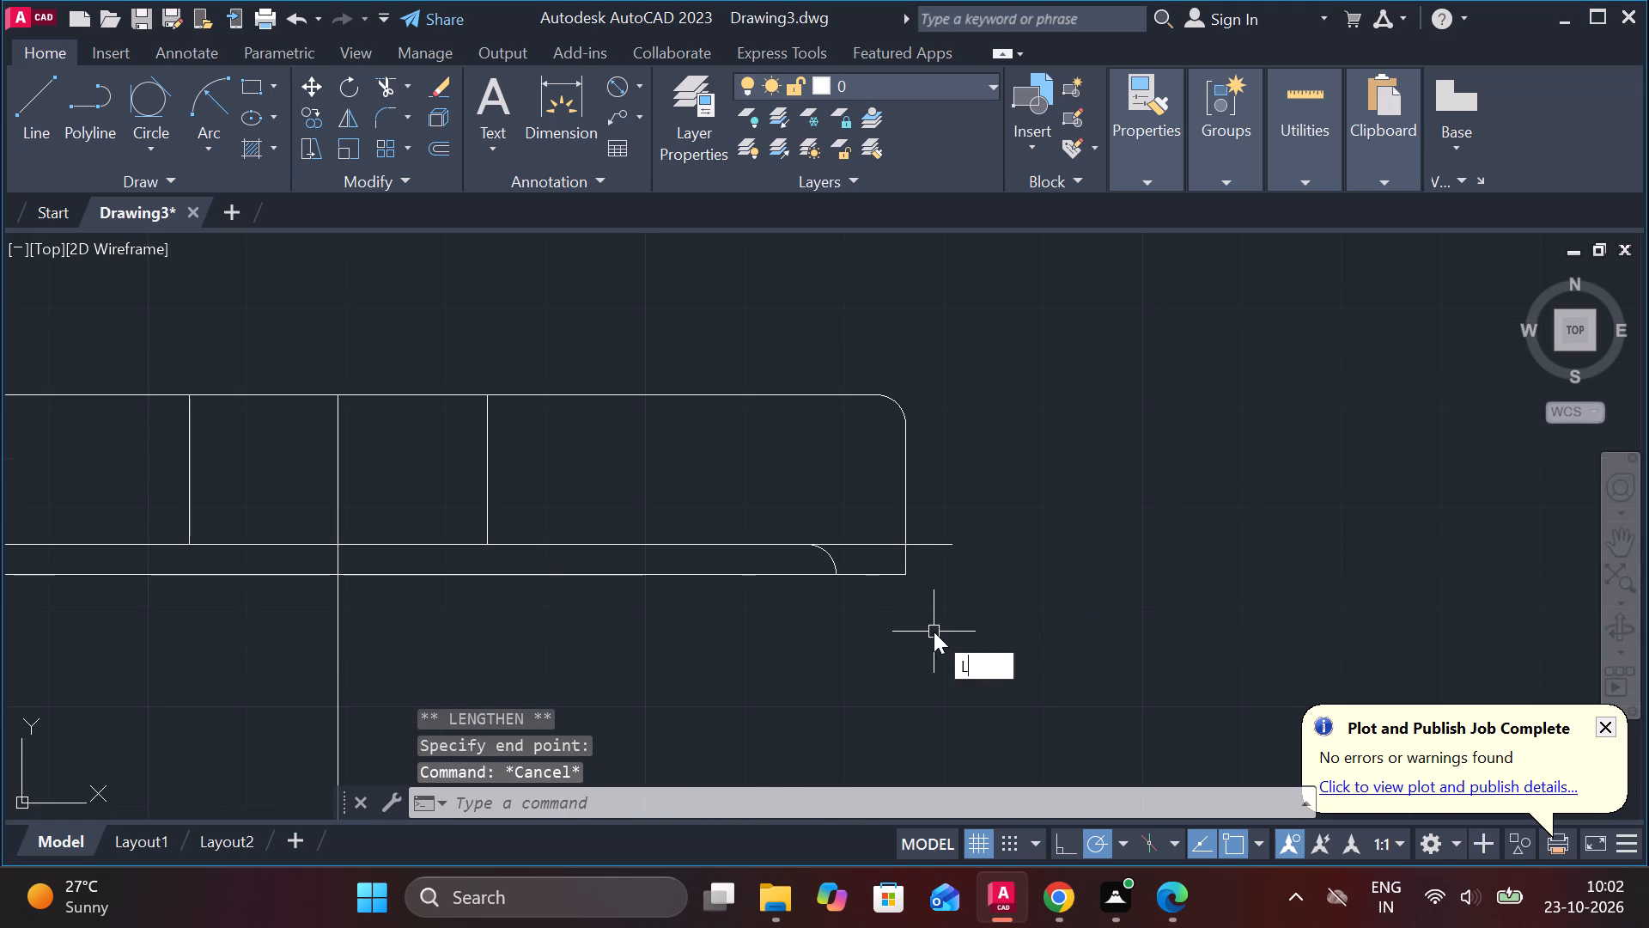
pyautogui.press('Return')
pyautogui.click(847, 588)
pyautogui.click(822, 468)
pyautogui.press('Escape')
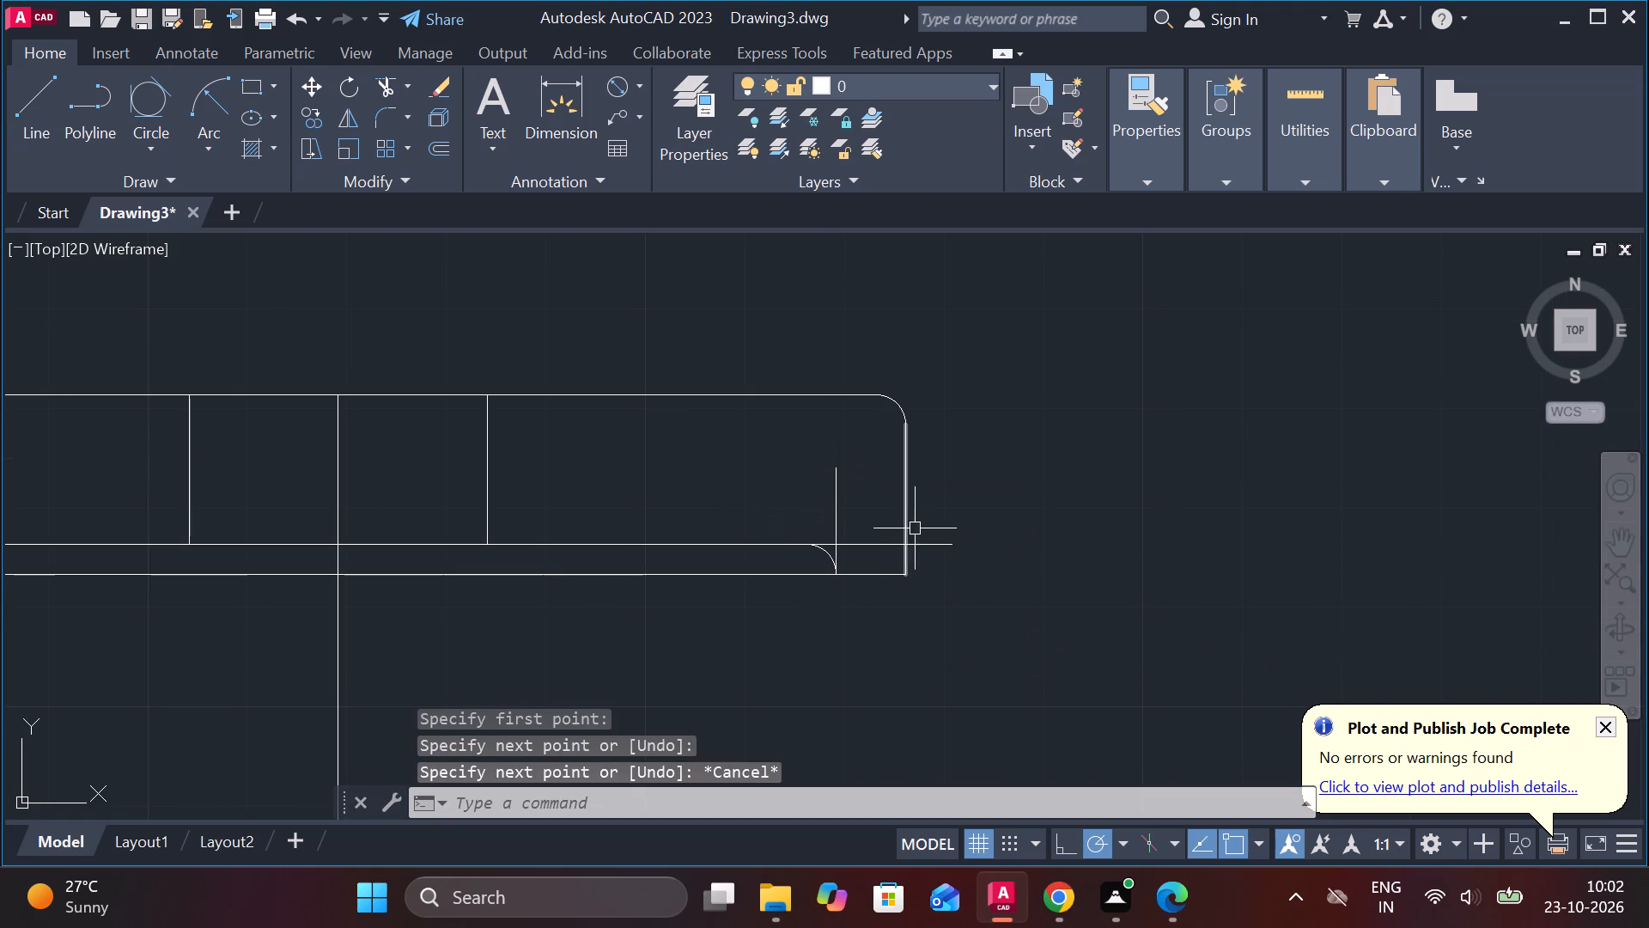
# Erase the recess's right fillet arc.
pyautogui.scroll(2, 804, 577)
pyautogui.click(843, 527)
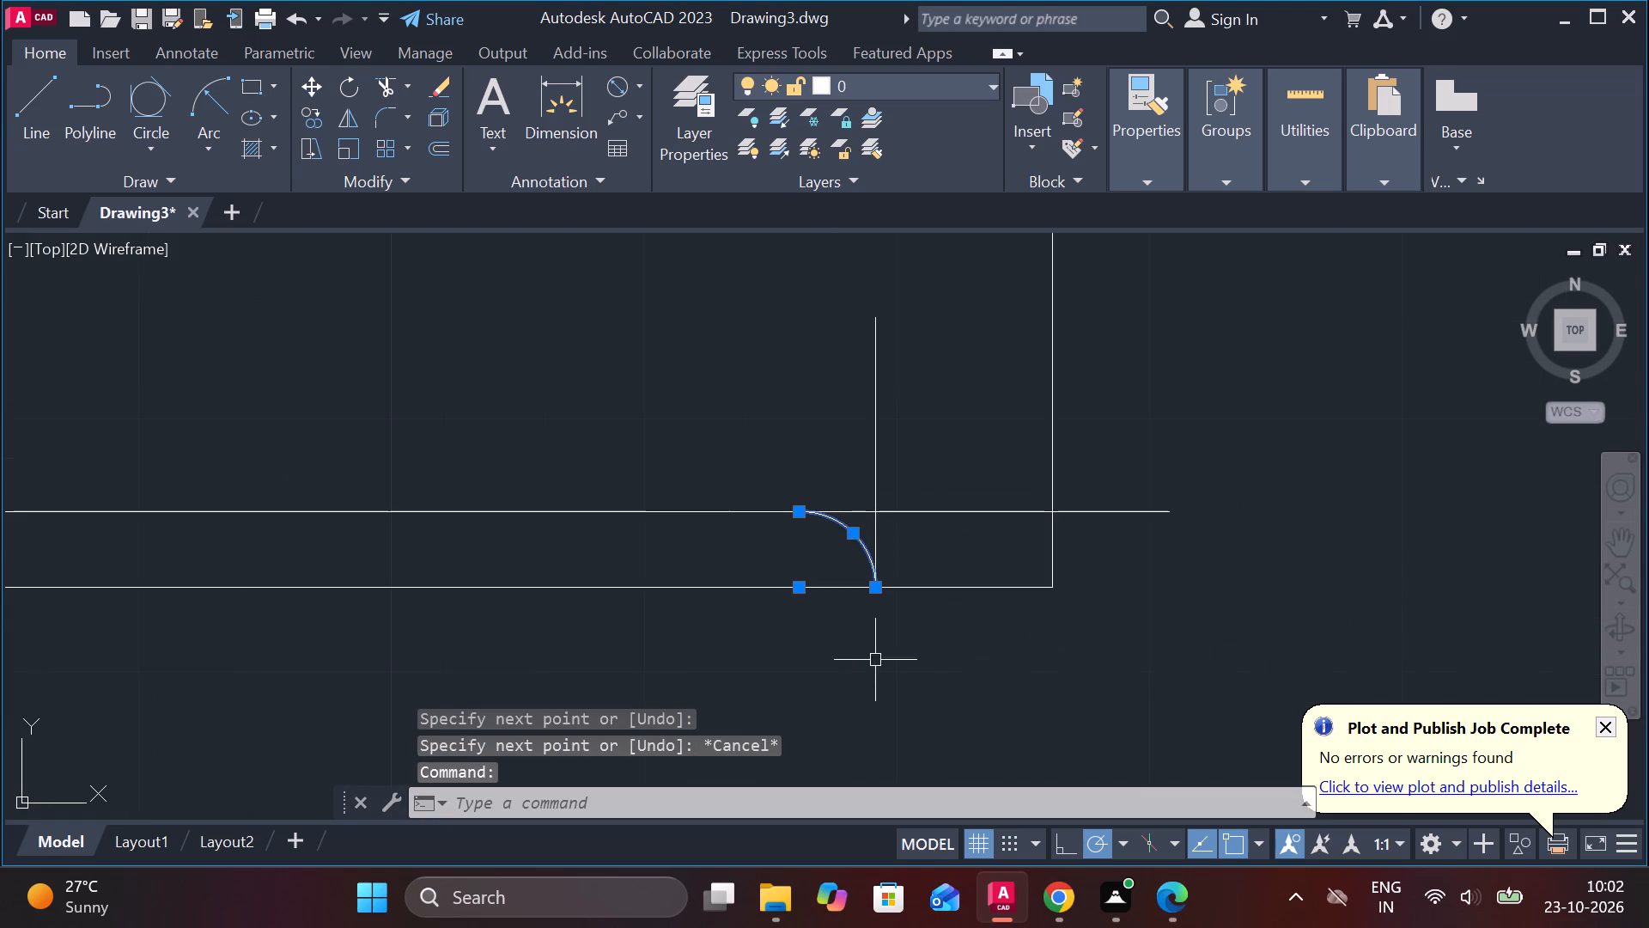
pyautogui.write('E')
pyautogui.press('space')
# Trim the overhanging line ends into a square corner at the recess's right end, including the piece outside the rectangle.
pyautogui.write('TR')
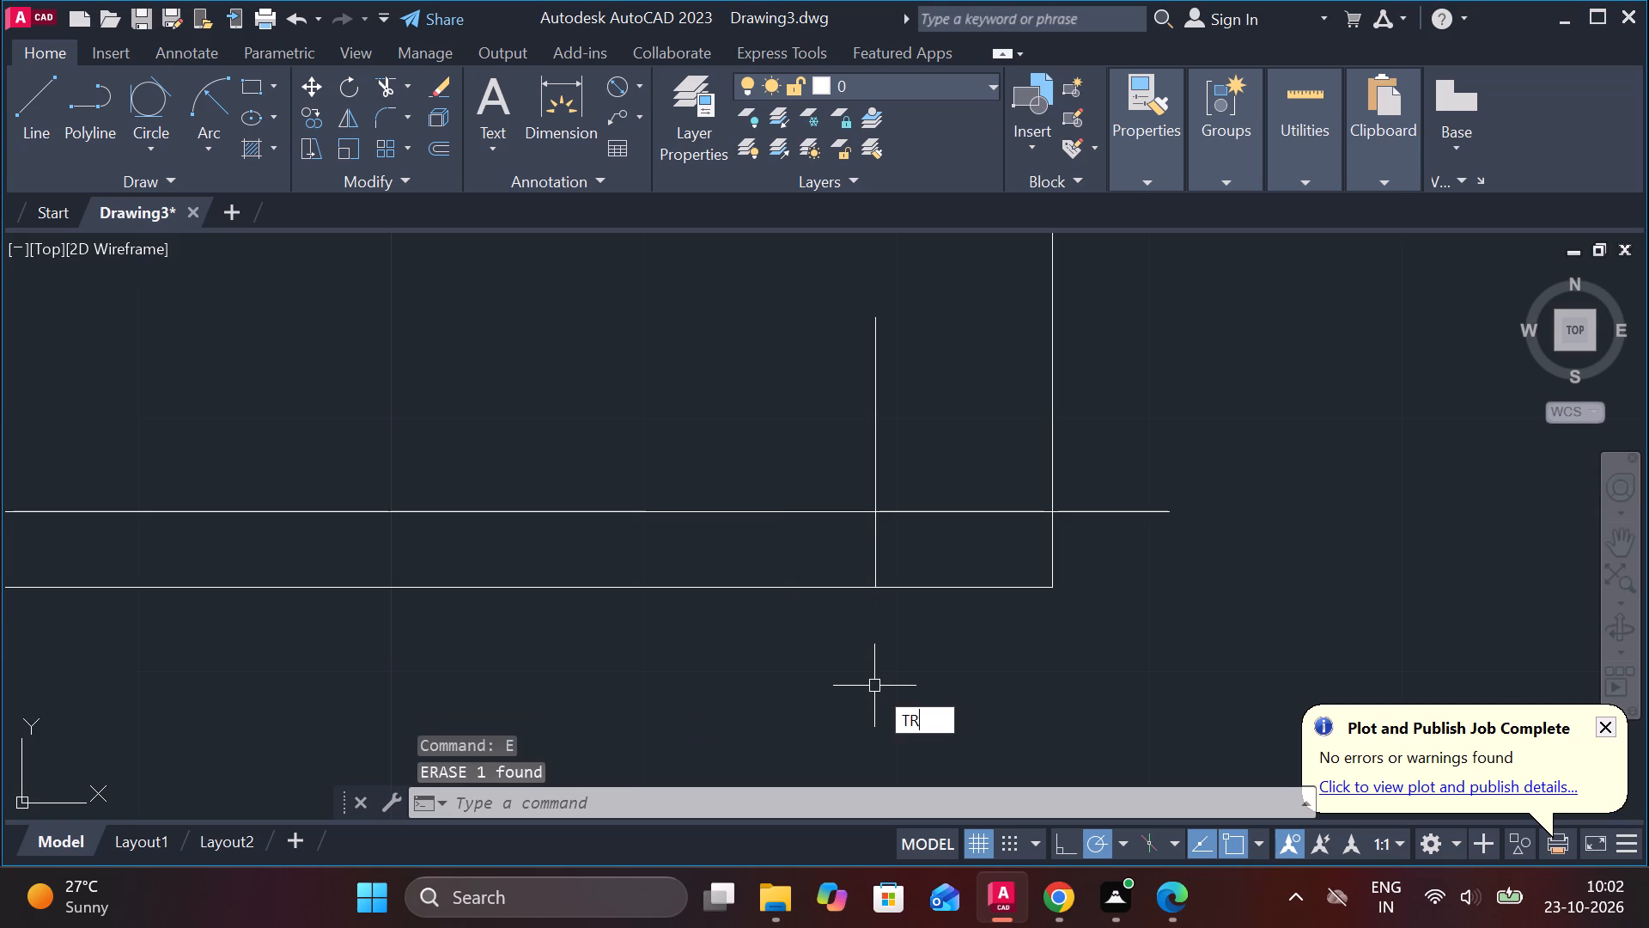
pyautogui.press('space')
pyautogui.moveTo(830, 415); pyautogui.dragTo(949, 532)
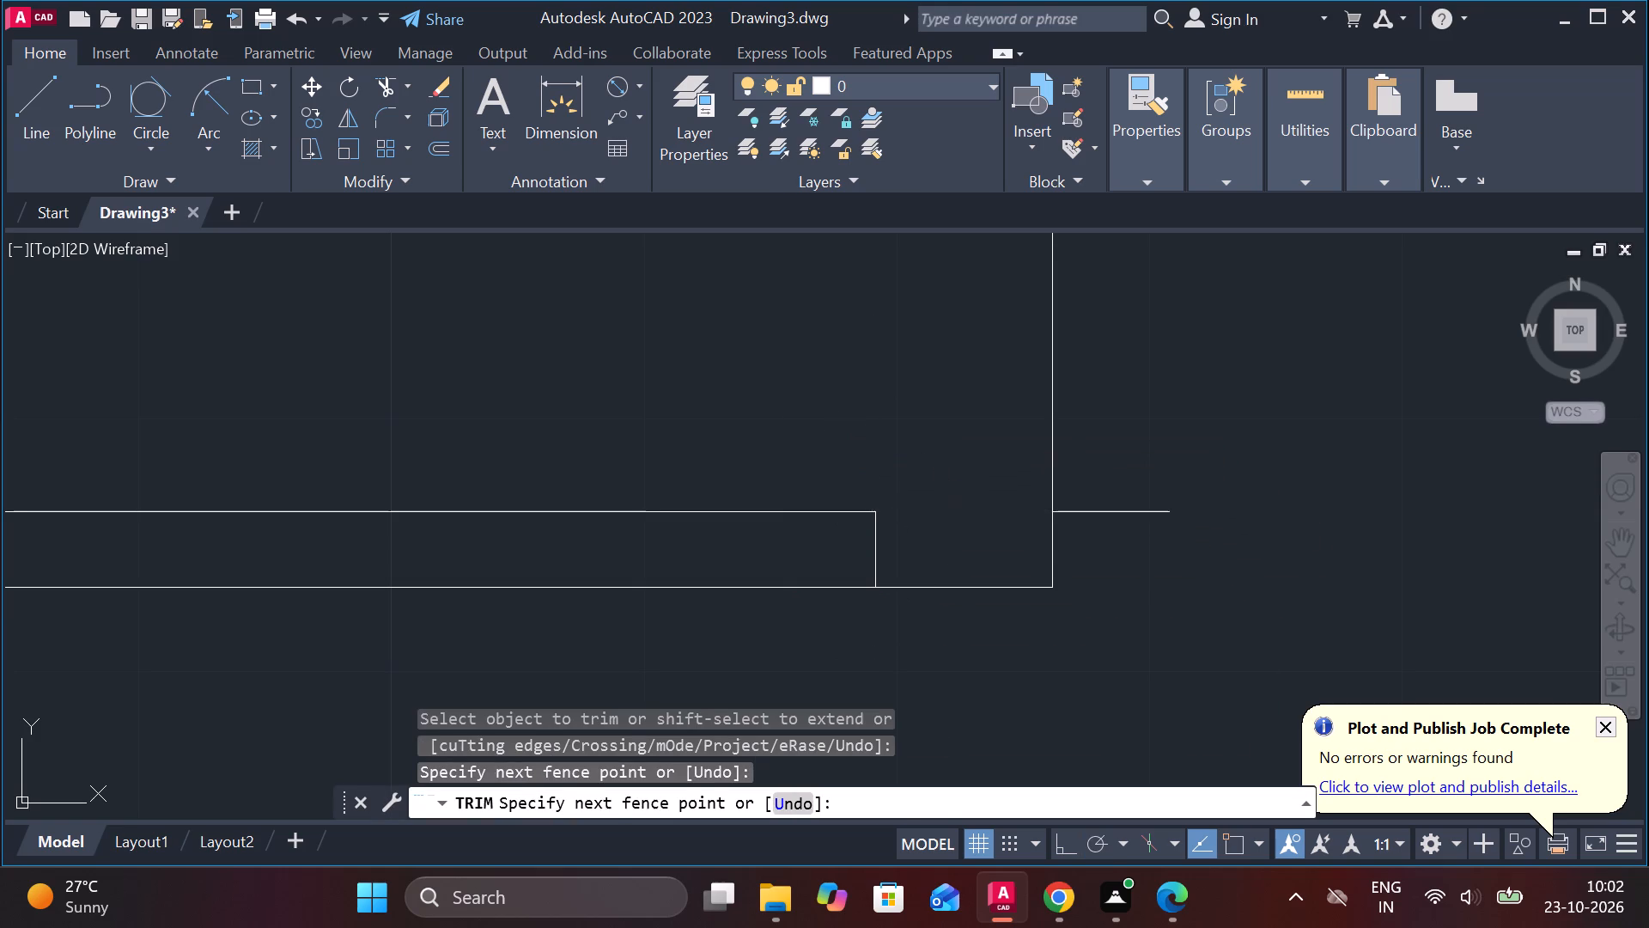
pyautogui.click(1090, 510)
# Trim the lower ends of the two outer offset lines where they run inside the recess.
pyautogui.scroll(-3, 1293, 522)
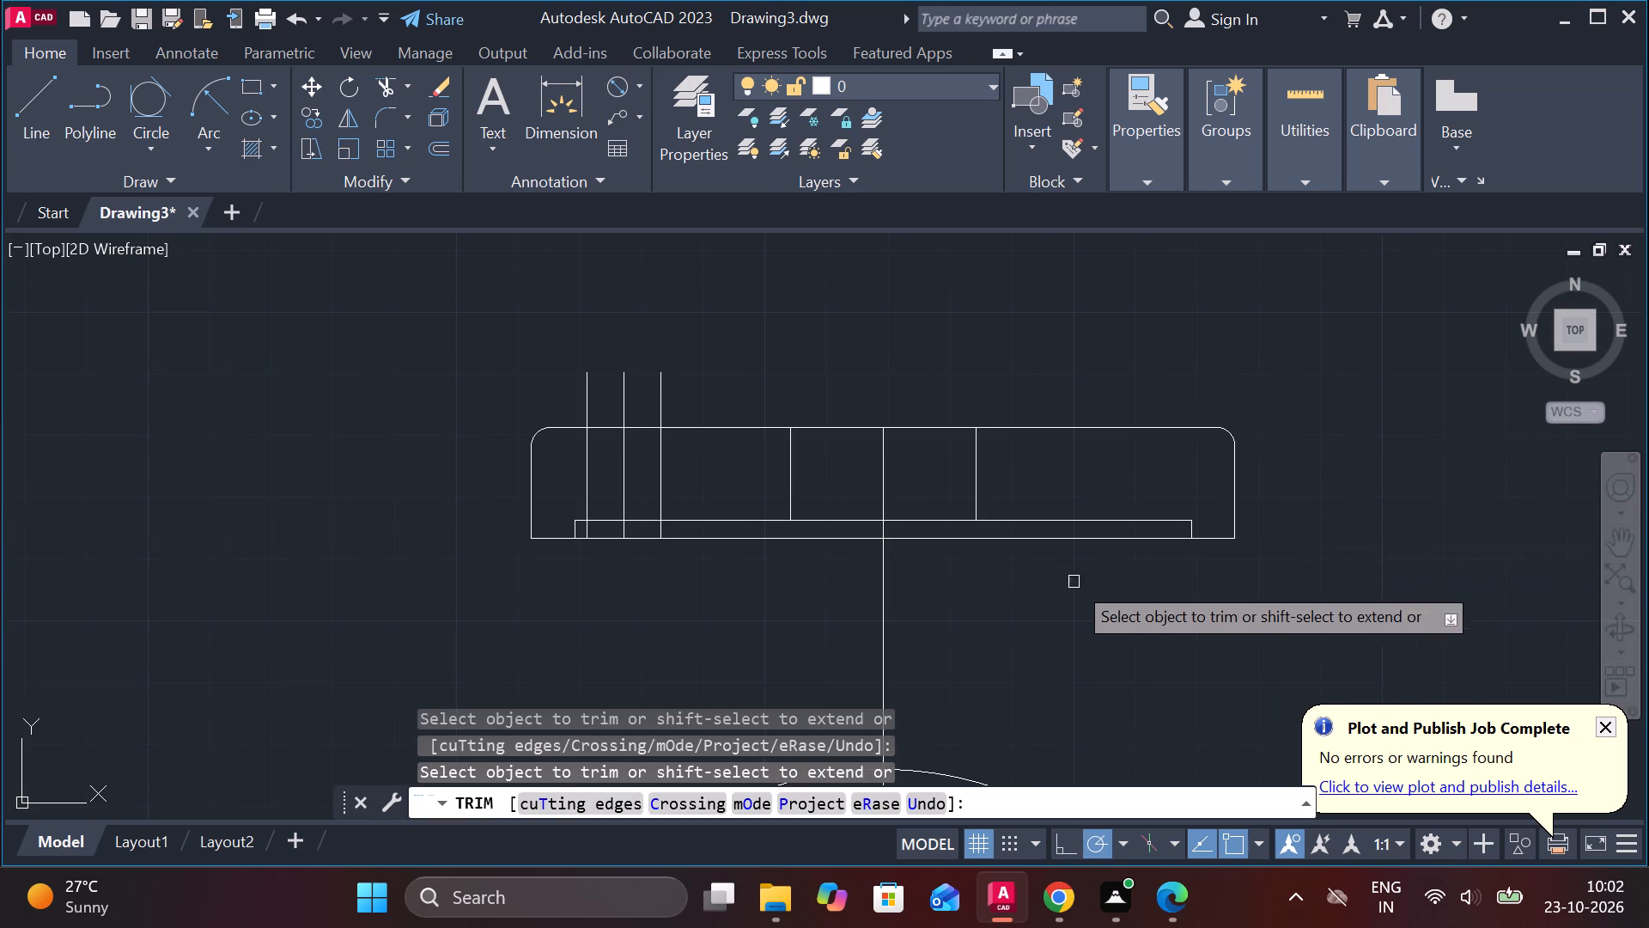
pyautogui.scroll(2, 543, 575)
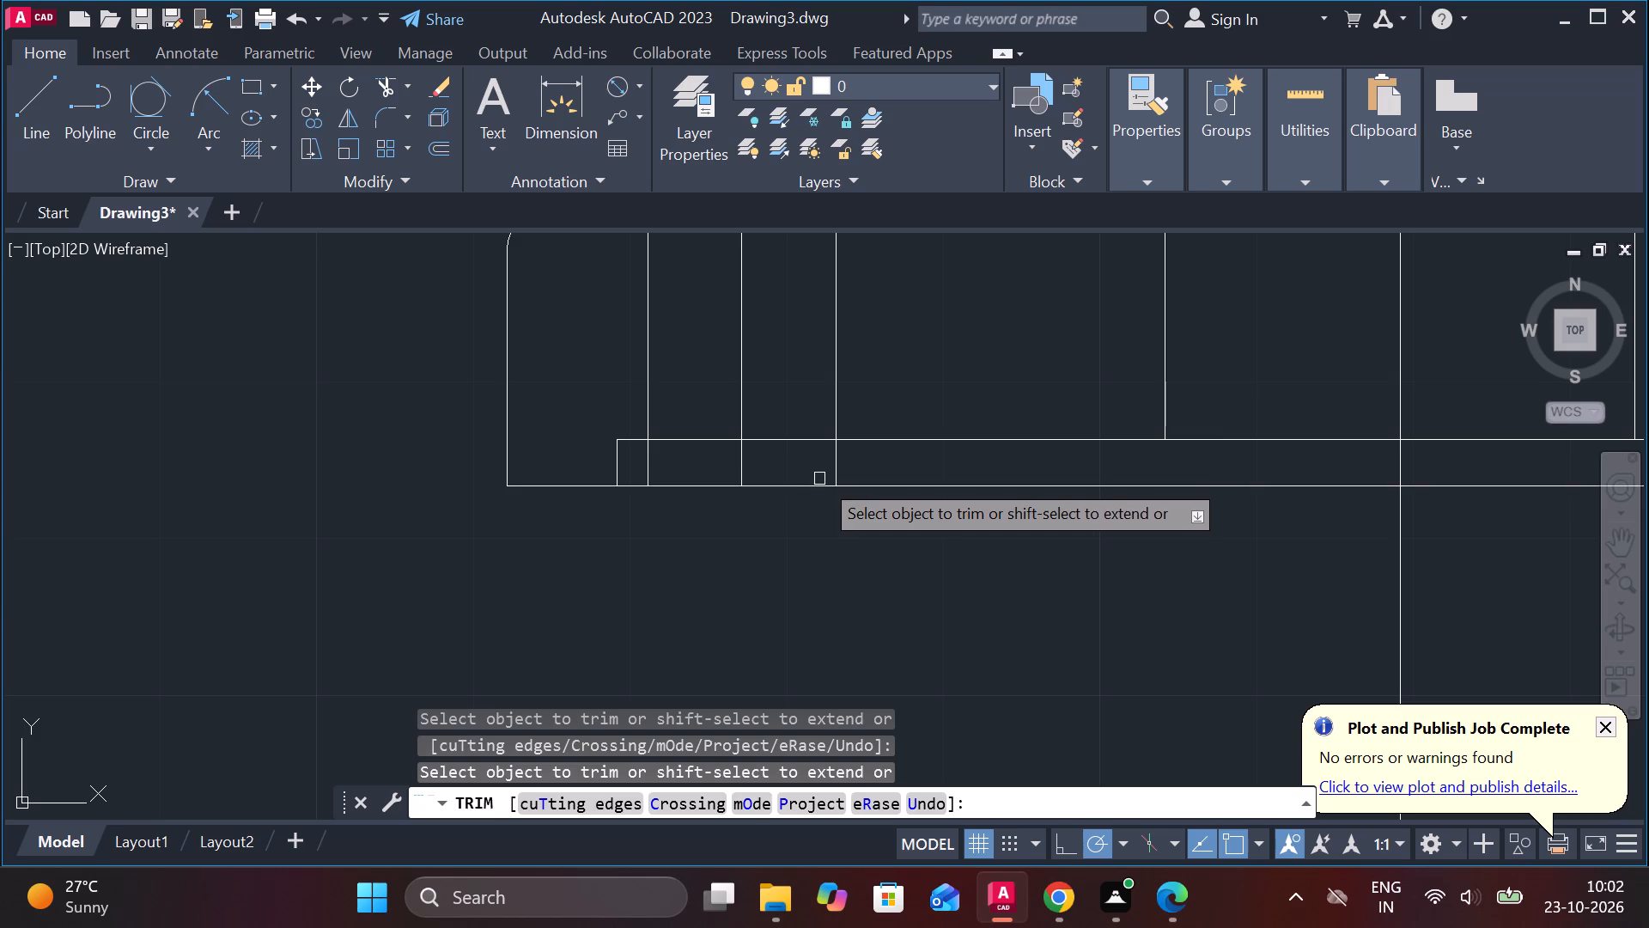
pyautogui.click(843, 459)
pyautogui.click(836, 457)
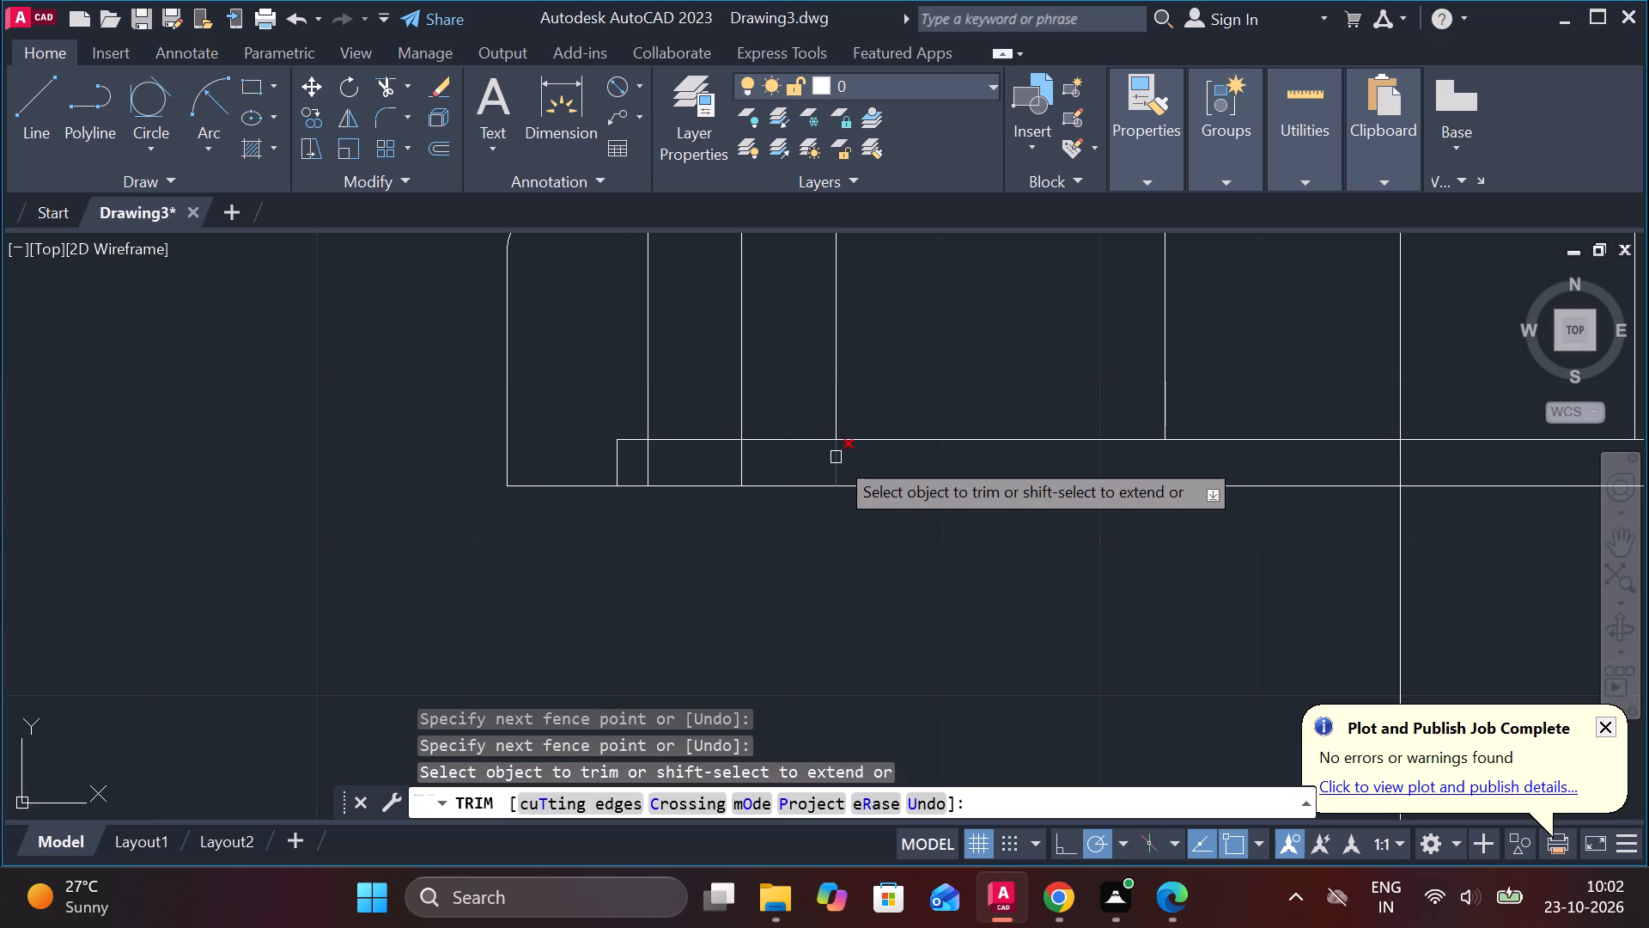
pyautogui.click(836, 457)
pyautogui.click(642, 463)
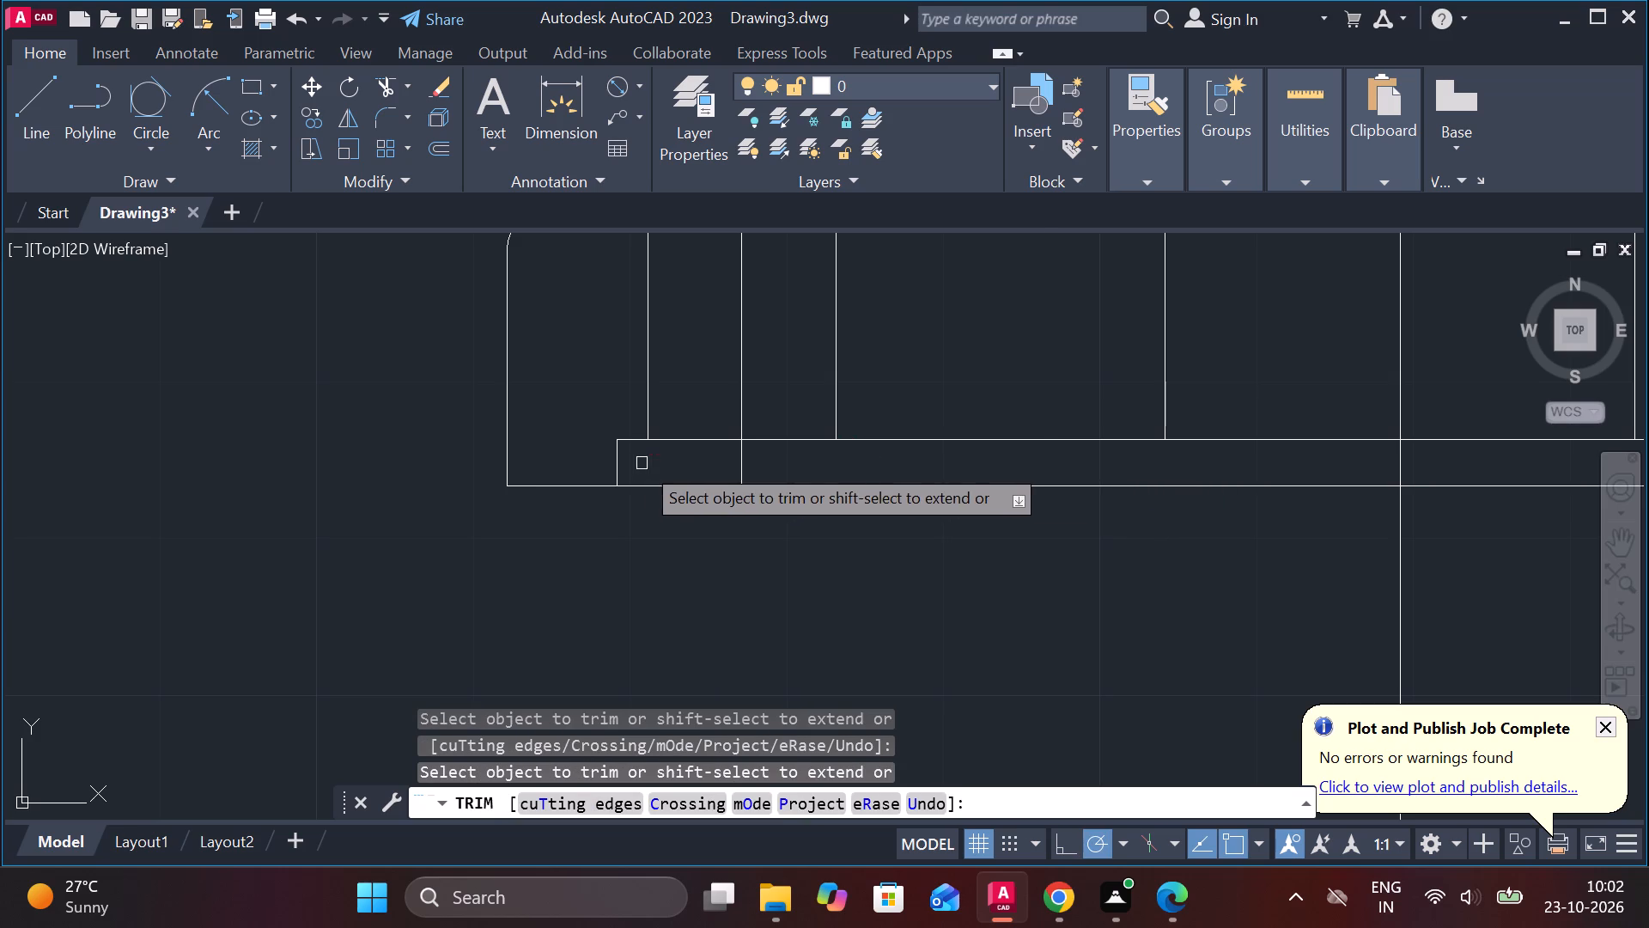
# Fillet the recess's two upper corners in the rectangular view with a radius of 2.
pyautogui.press('Escape')
pyautogui.write('F R')
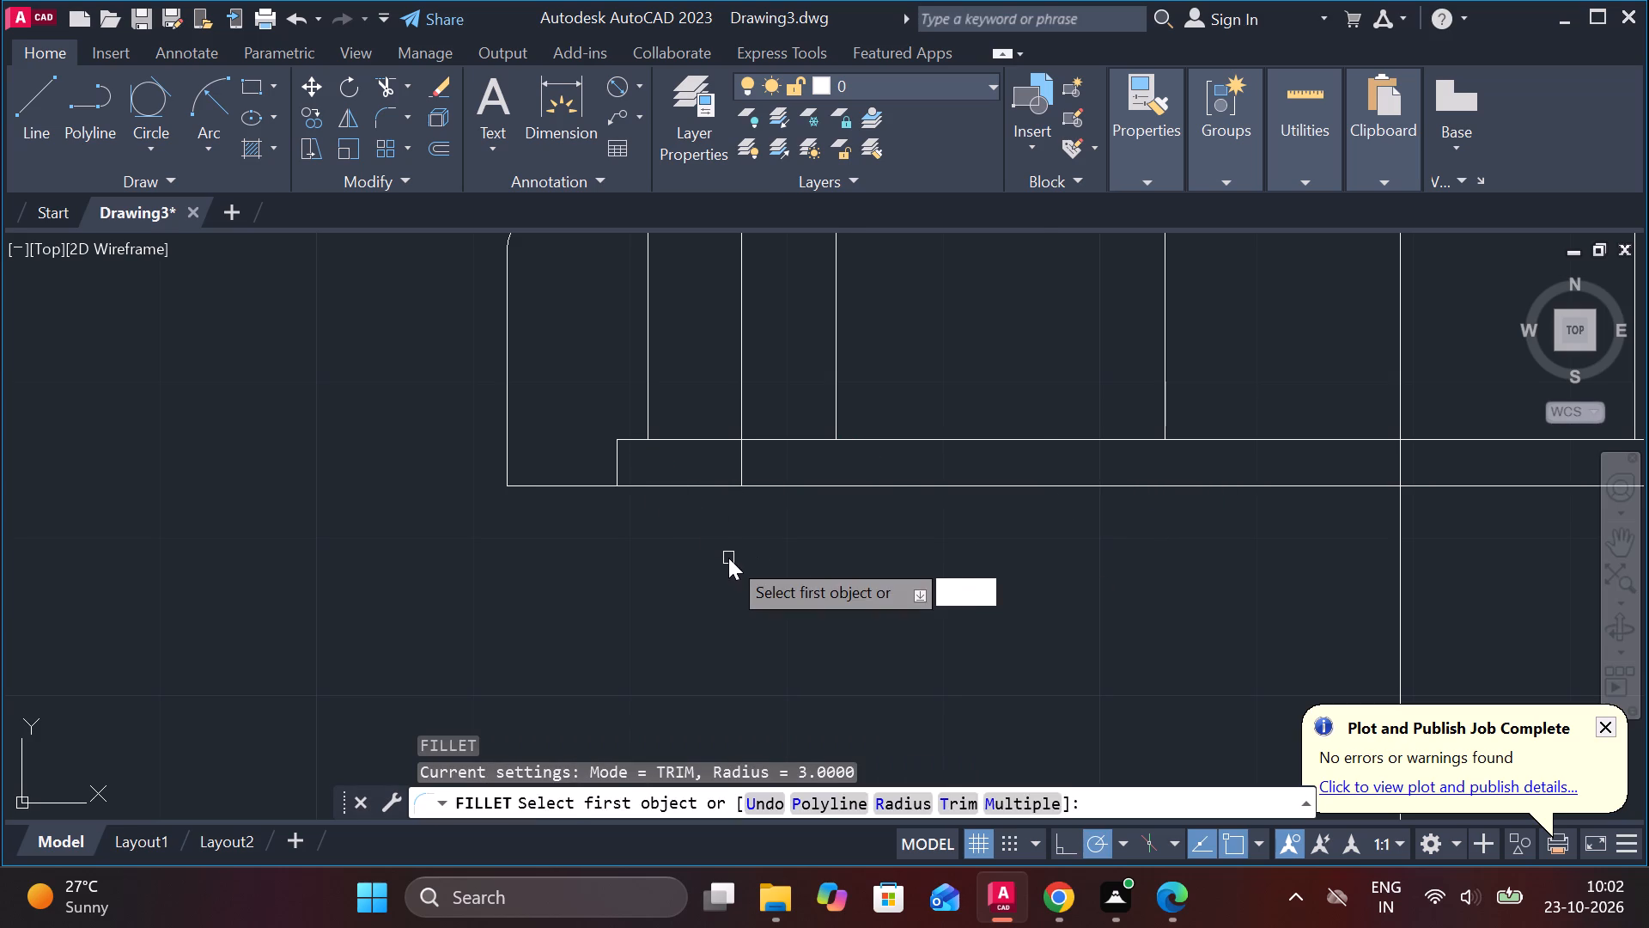
pyautogui.press('space')
pyautogui.press('2')
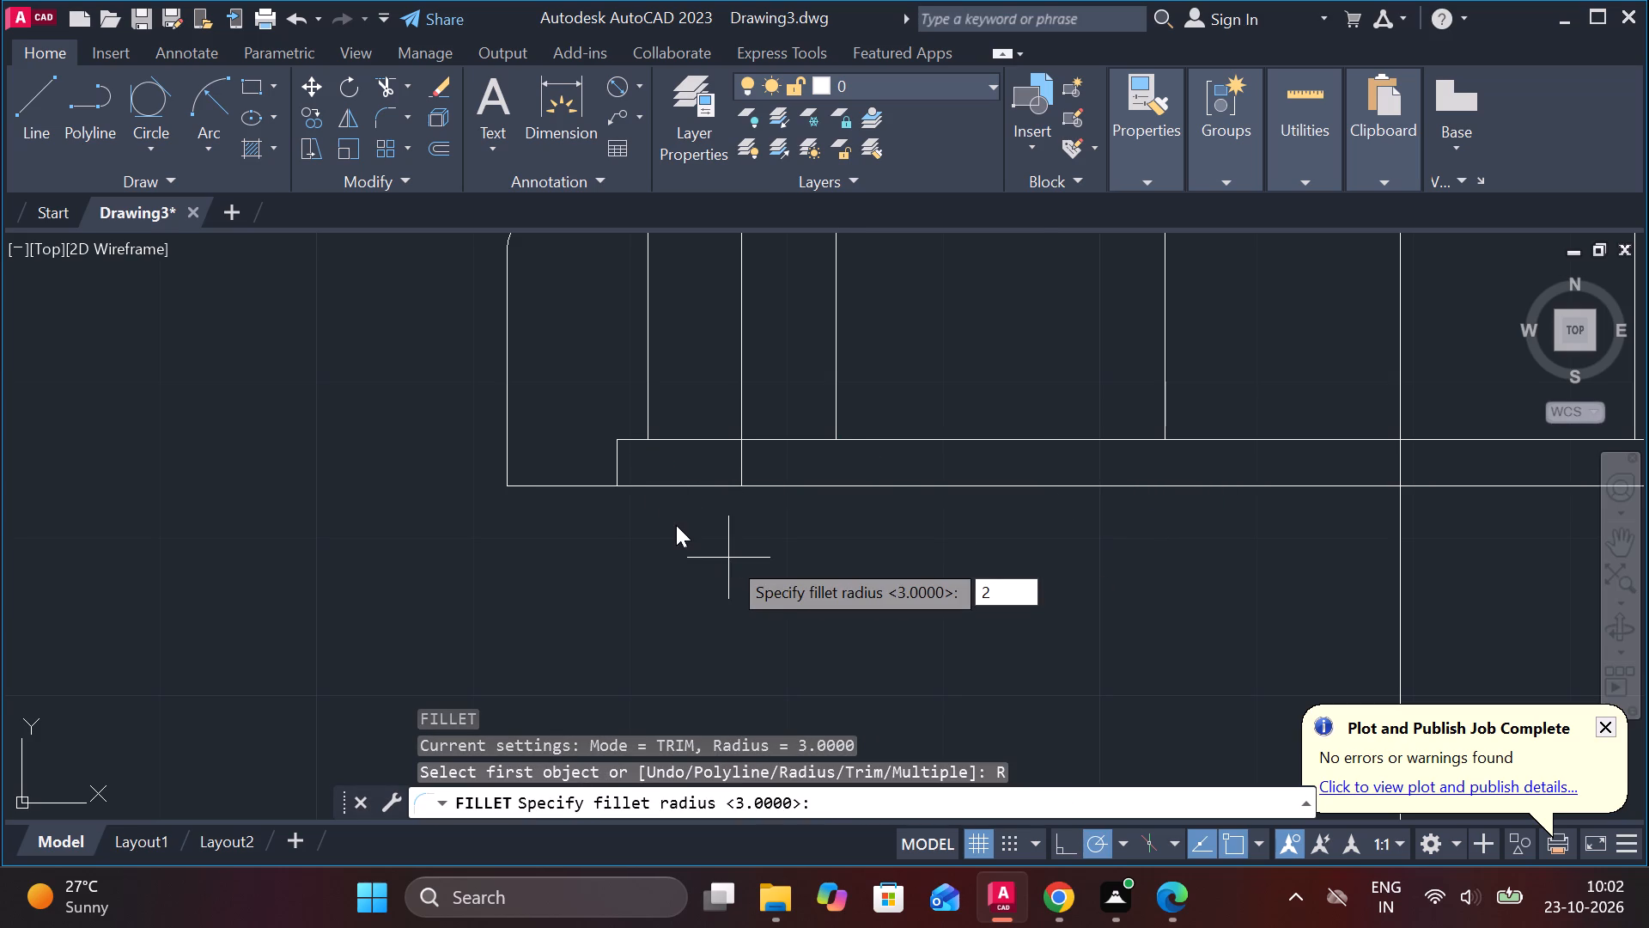
pyautogui.press('space')
pyautogui.scroll(2, 708, 481)
pyautogui.click(501, 388)
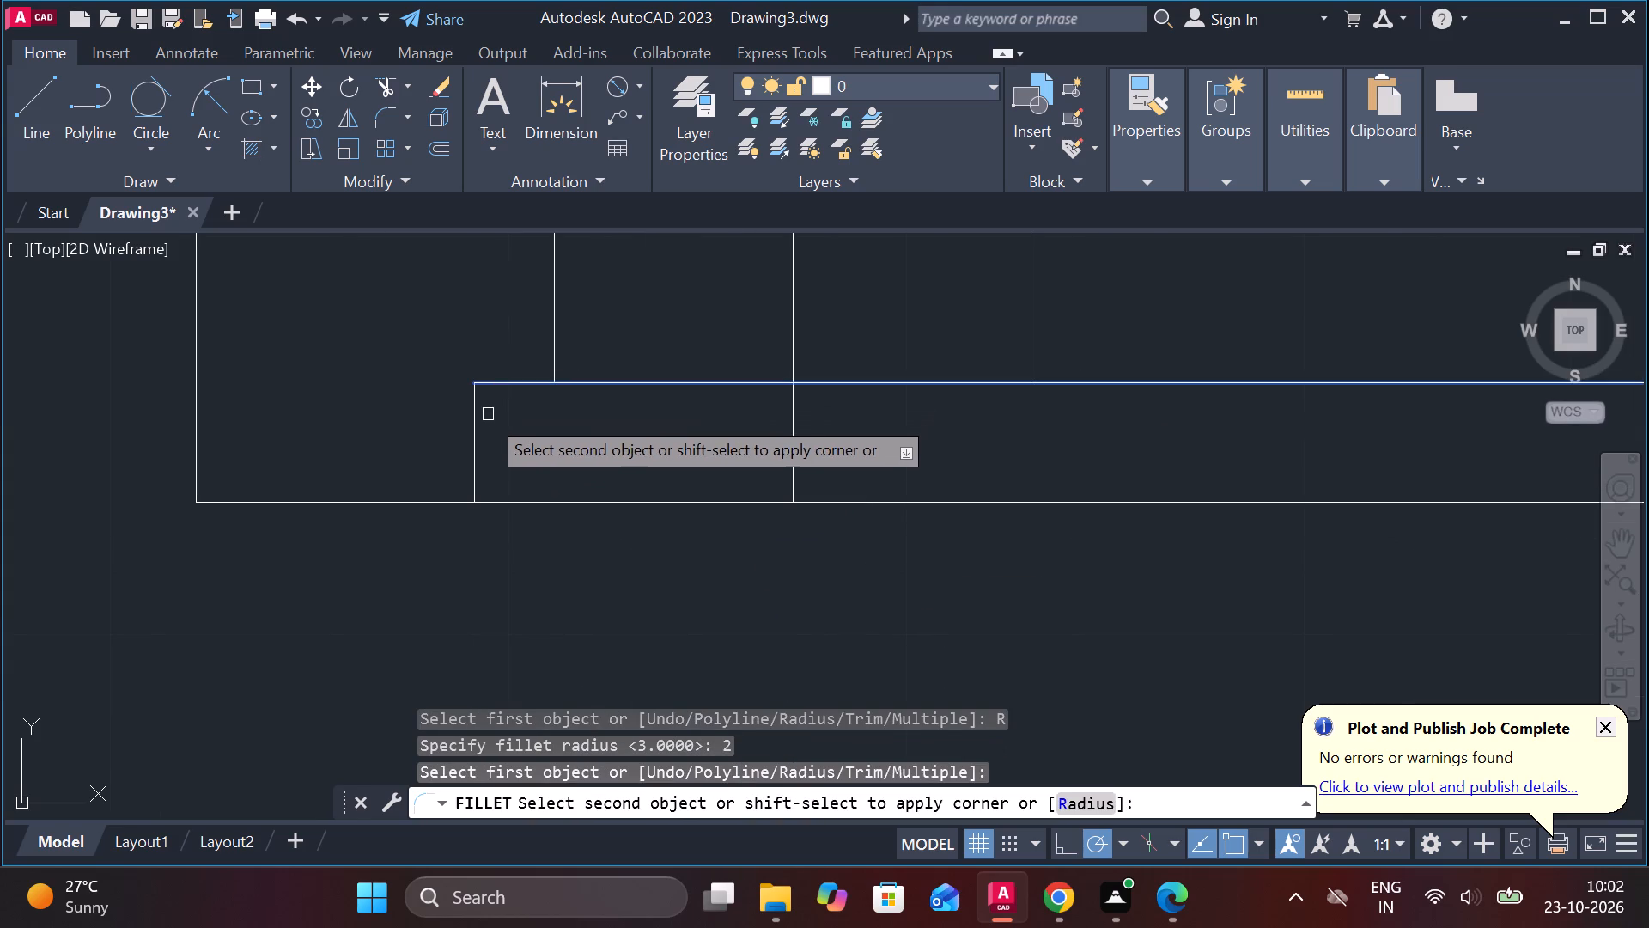
pyautogui.click(478, 418)
pyautogui.scroll(-2, 567, 453)
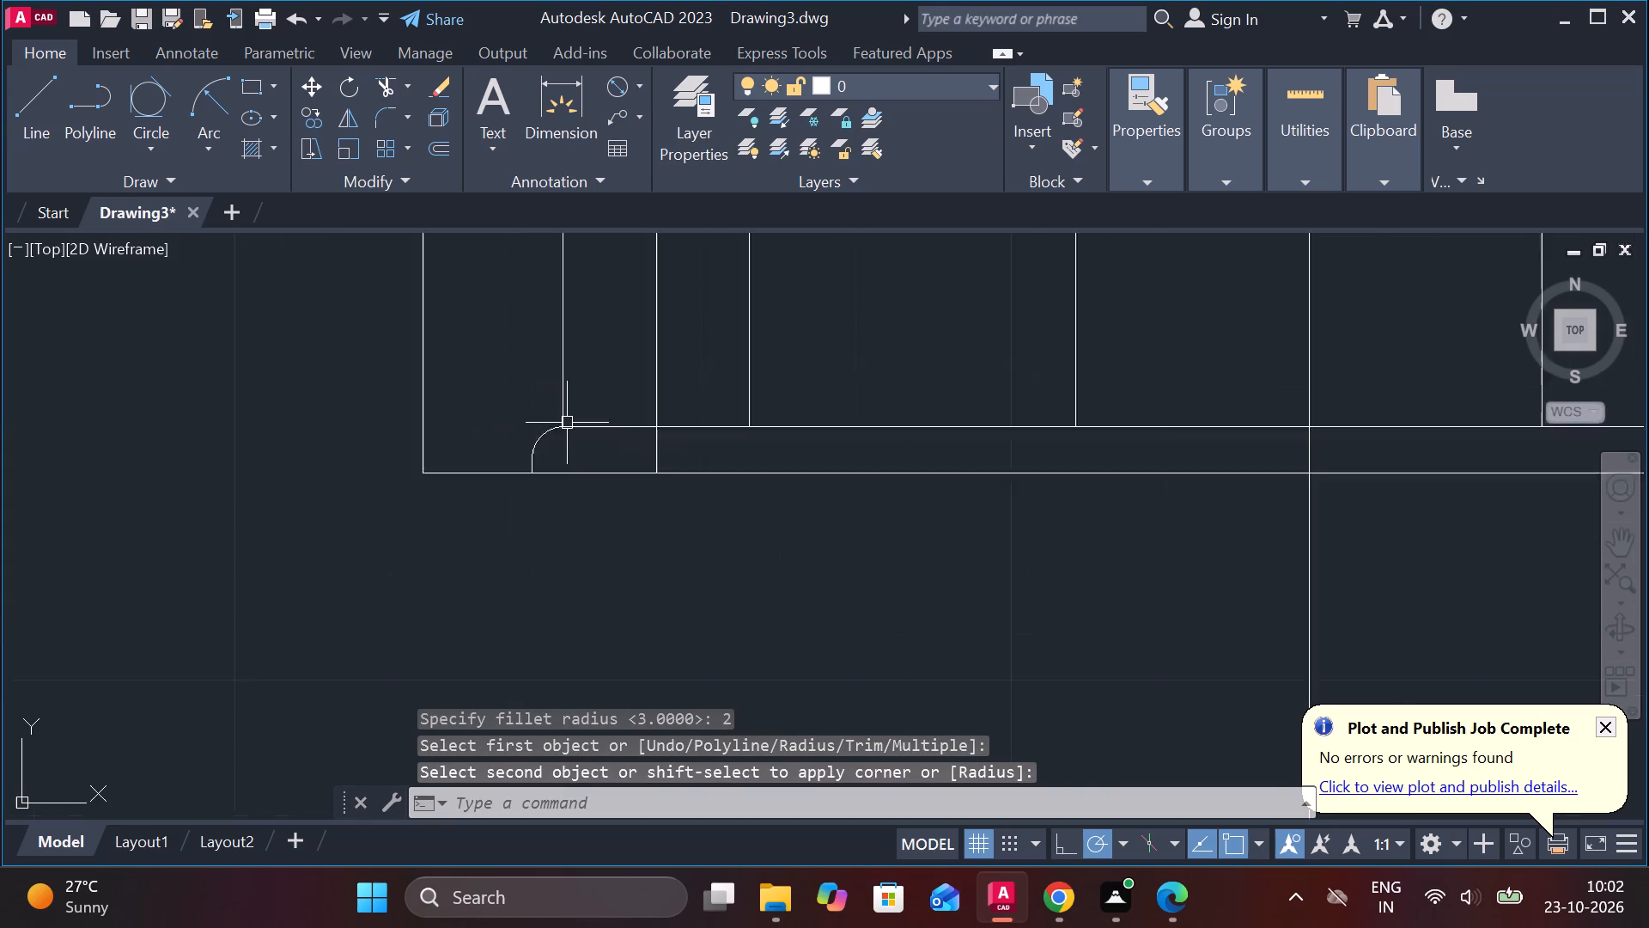
pyautogui.scroll(7, 567, 414)
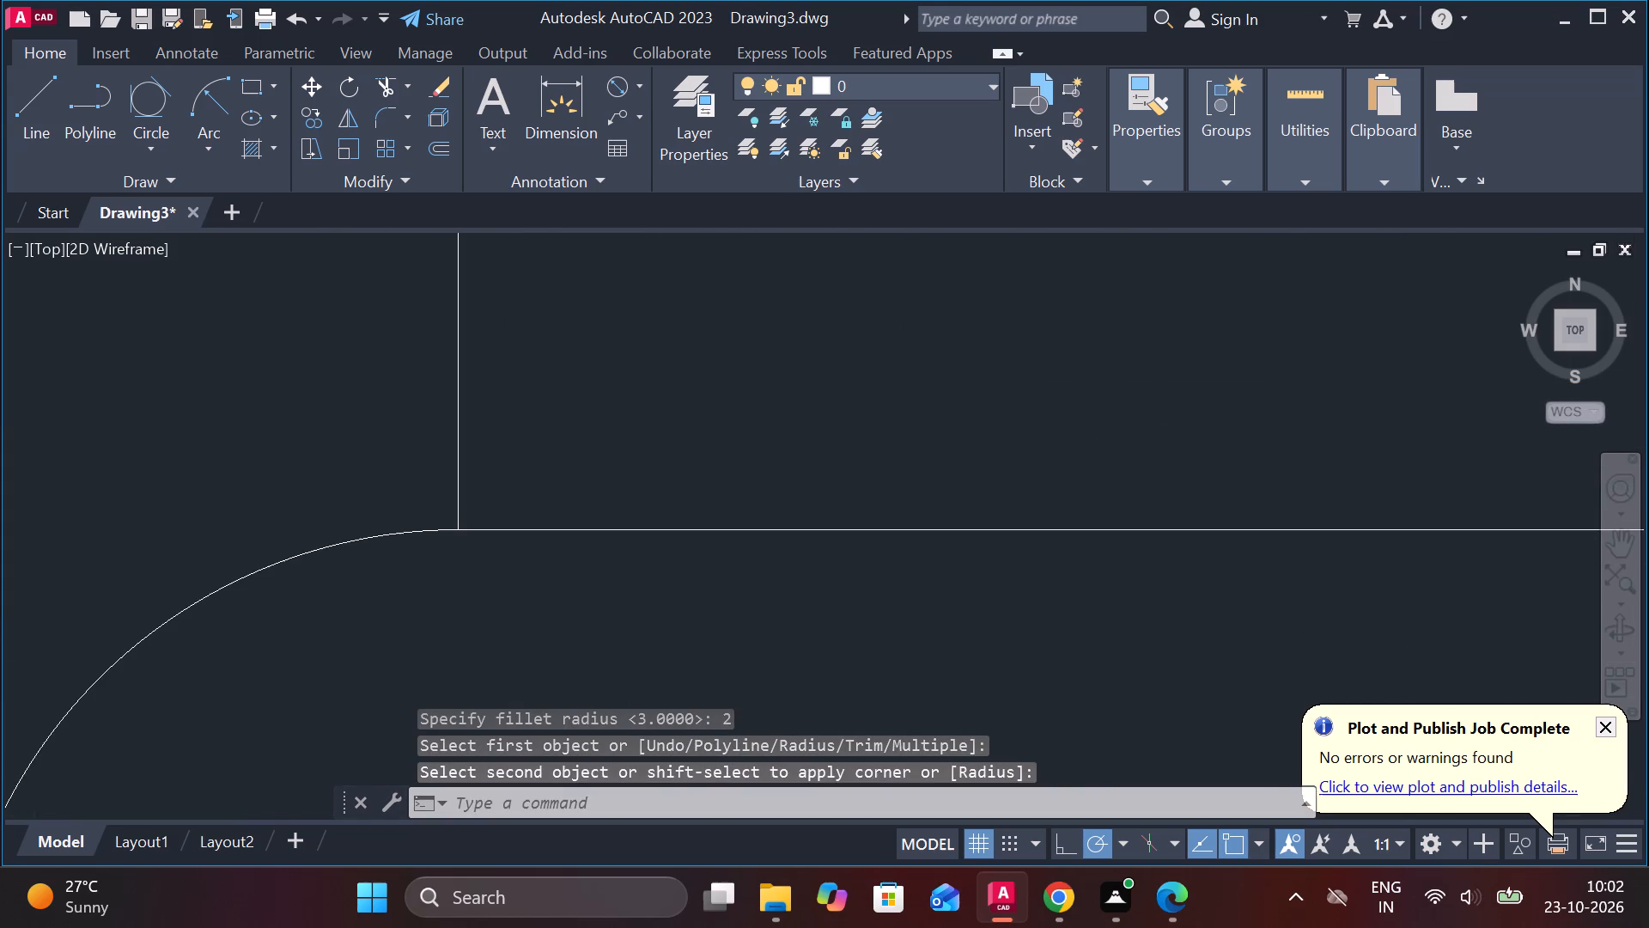
pyautogui.scroll(-10, 534, 461)
pyautogui.scroll(3, 920, 491)
pyautogui.press('space')
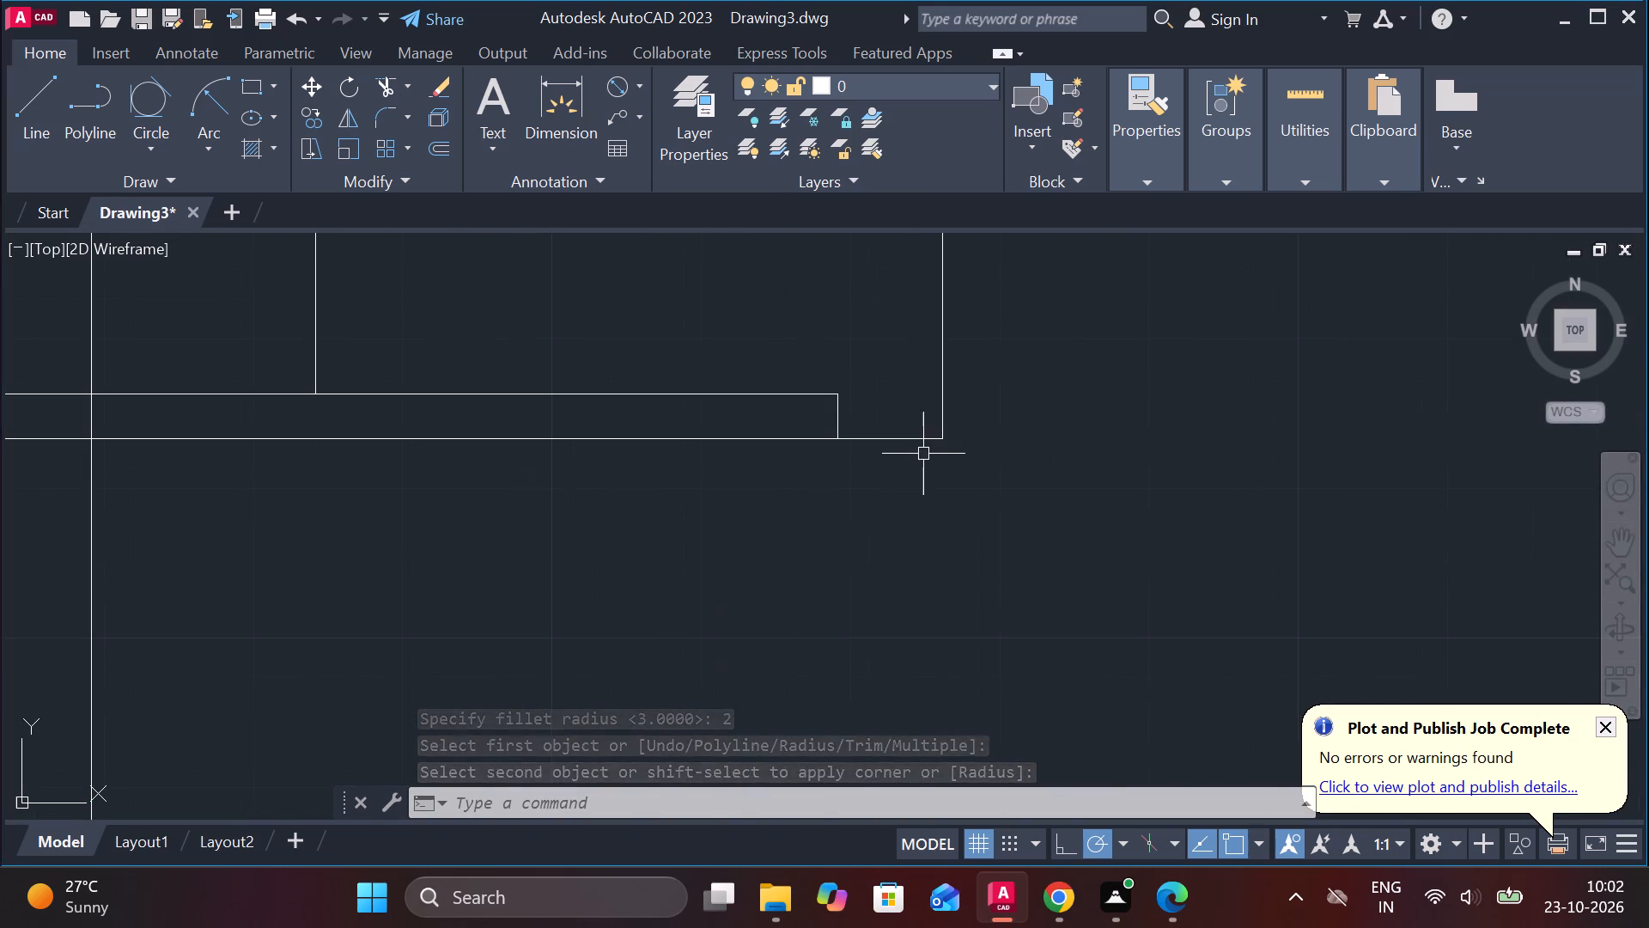
pyautogui.click(826, 393)
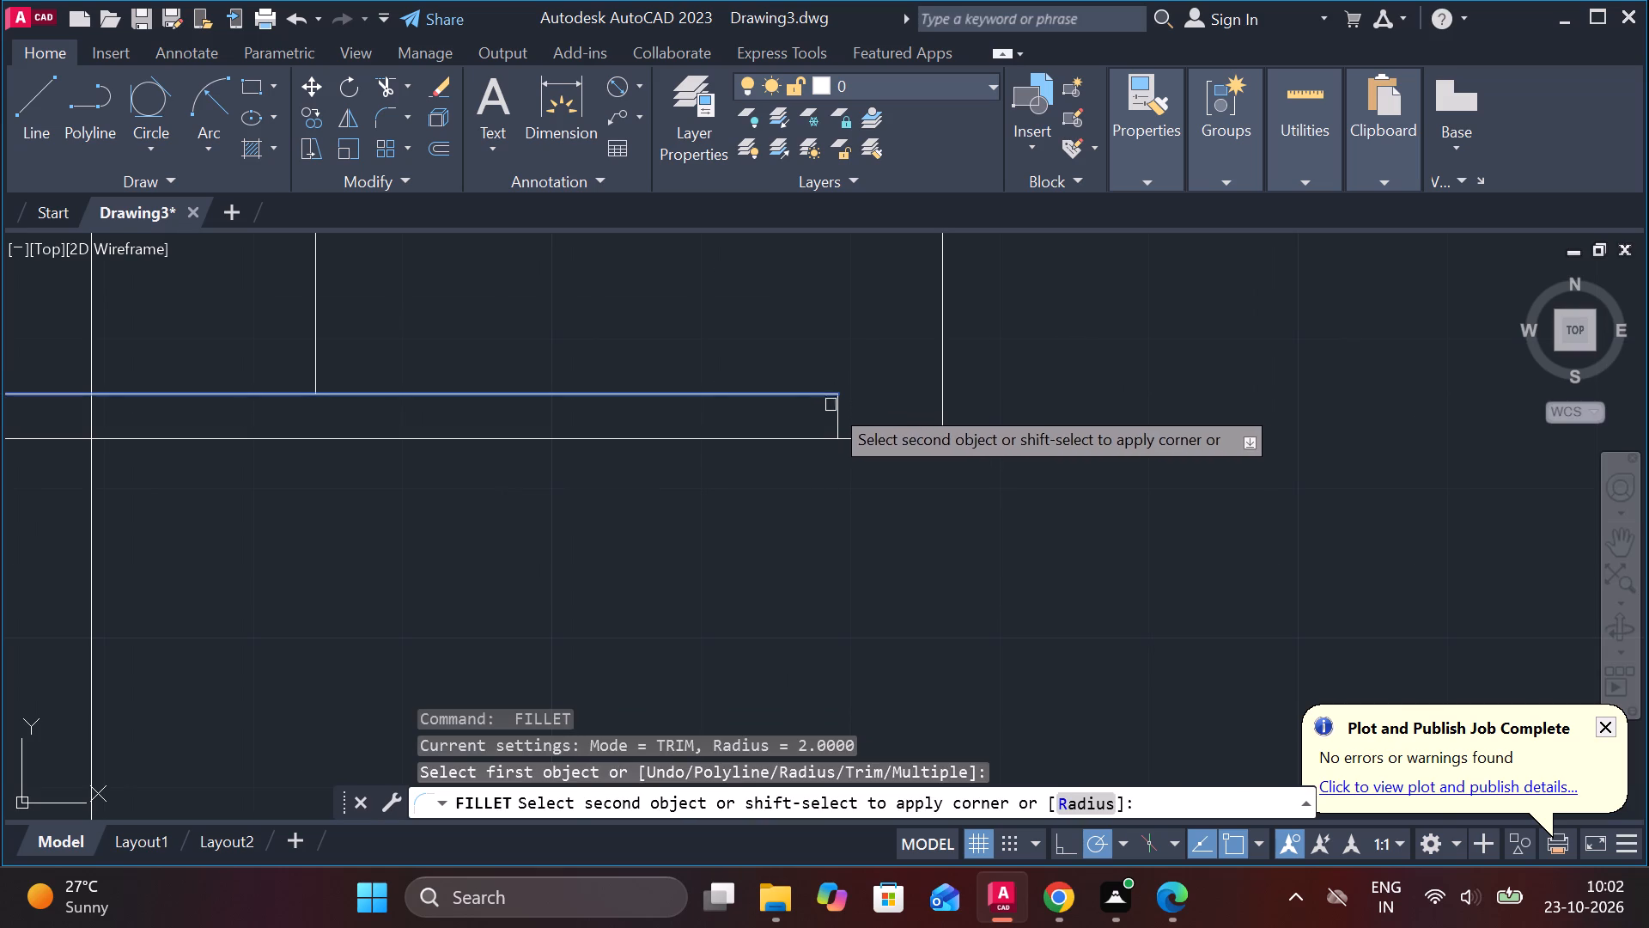
pyautogui.click(834, 406)
# Trim the ends of the three offset lines that stick out above the rectangle's top edge.
pyautogui.scroll(-3, 961, 474)
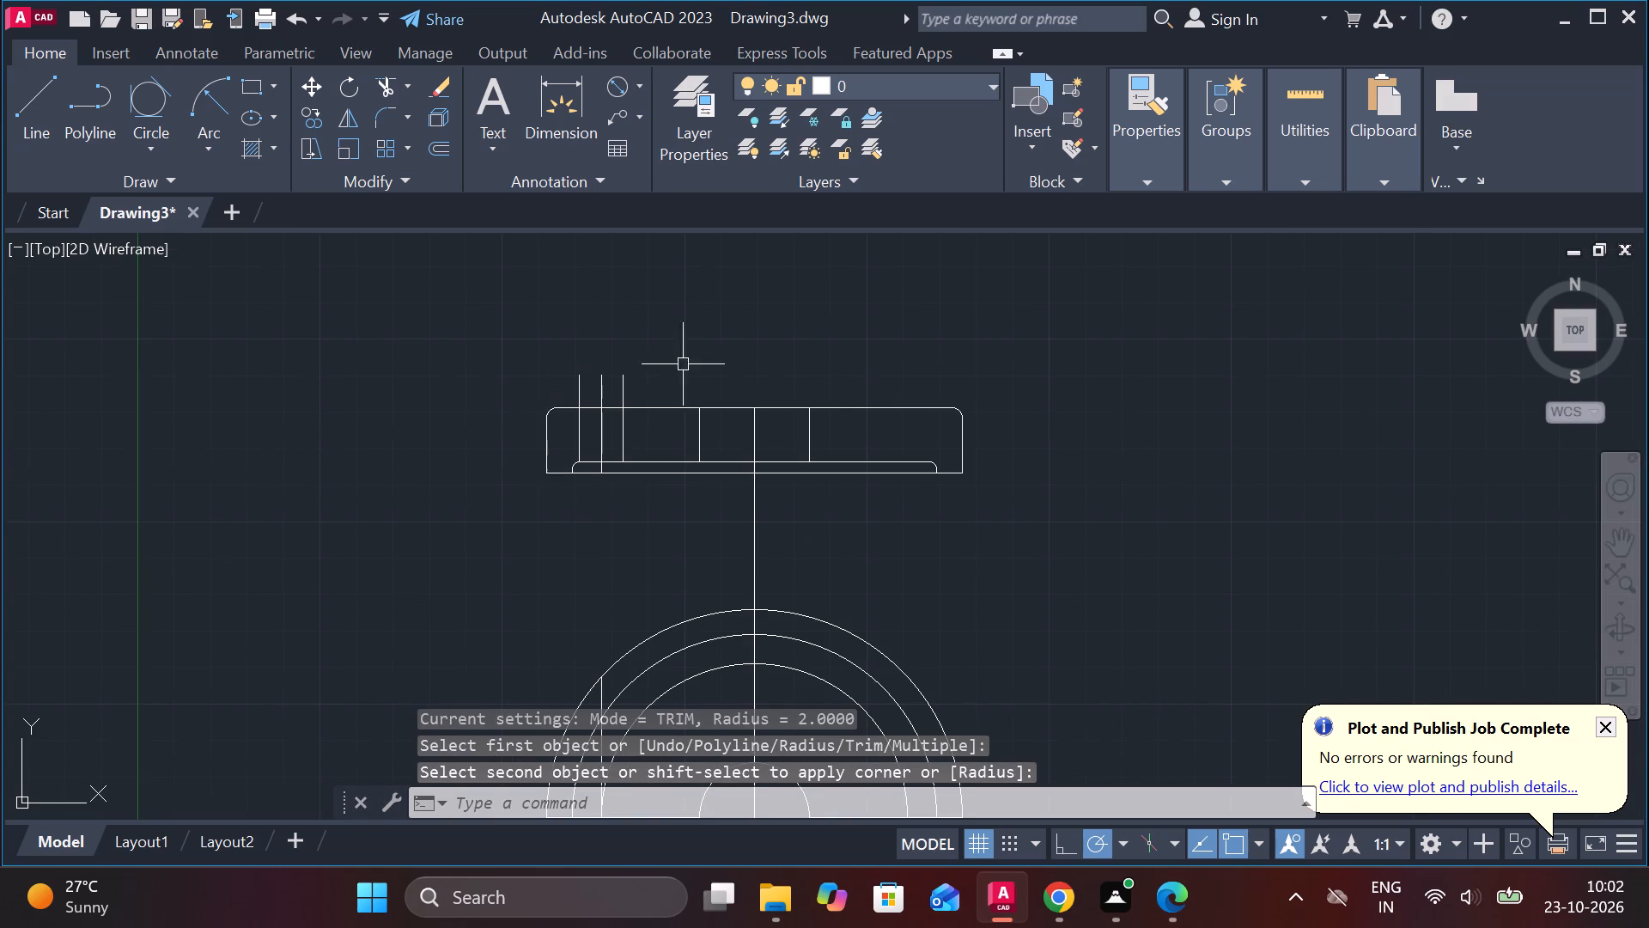
pyautogui.write('TR')
pyautogui.press('space')
pyautogui.moveTo(747, 383); pyautogui.dragTo(563, 390)
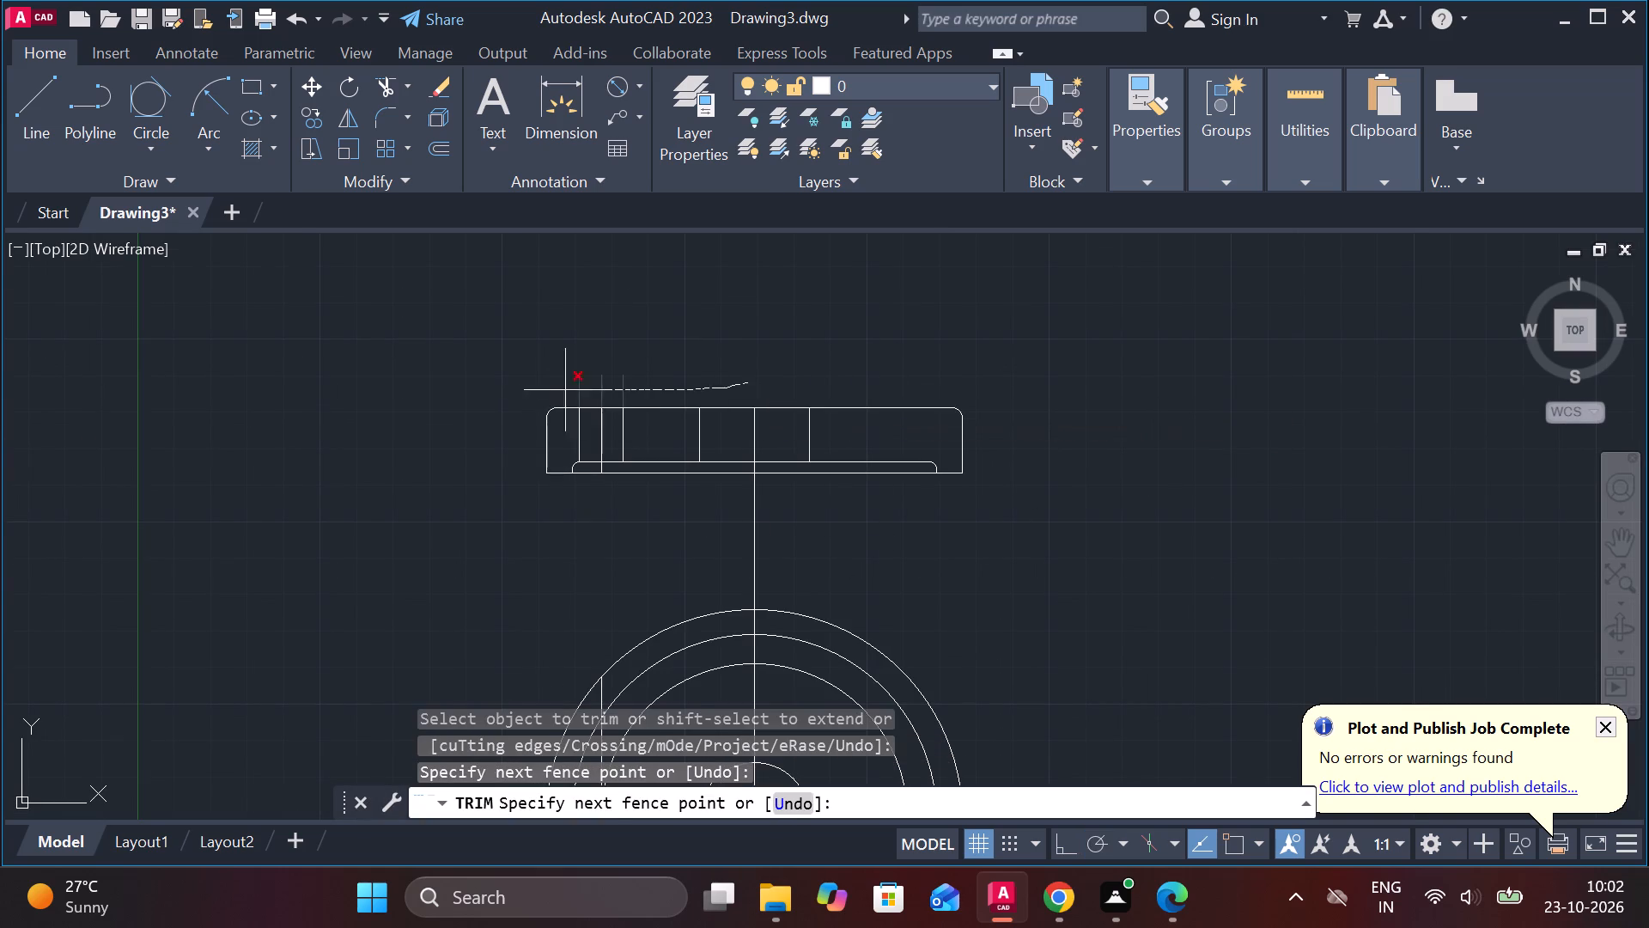
pyautogui.moveTo(563, 390); pyautogui.dragTo(511, 389)
pyautogui.scroll(2, 595, 377)
pyautogui.middleClick(597, 377)
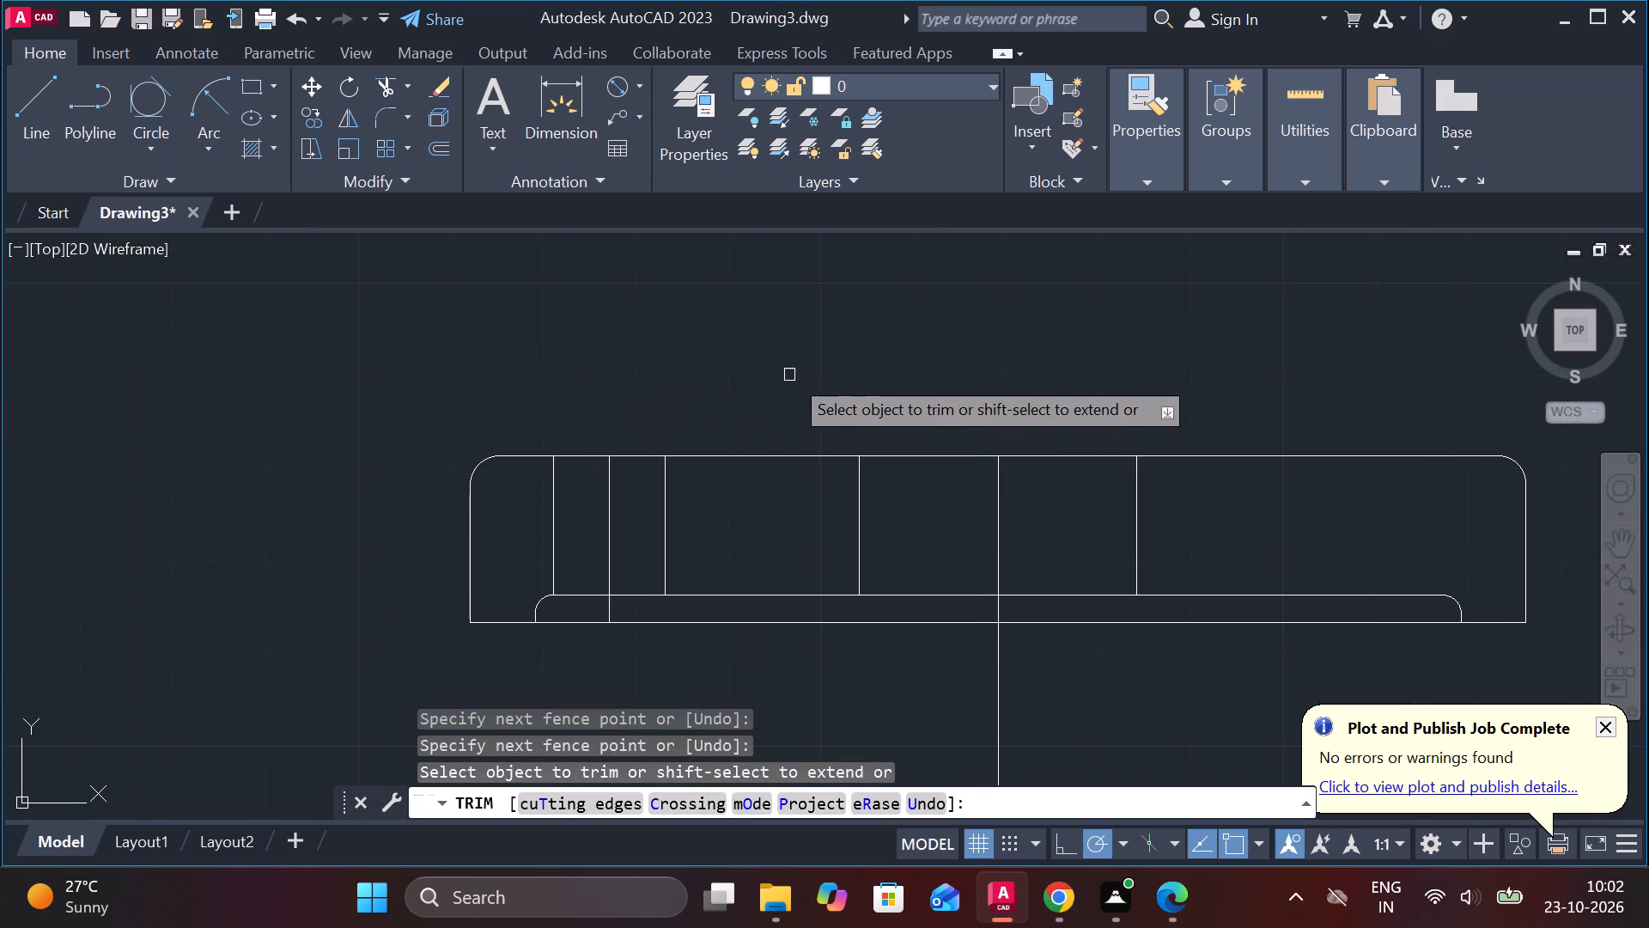
# Trim the rectangle's top edge between the two hole edge lines on either side of the centre line.
pyautogui.moveTo(873, 379); pyautogui.dragTo(777, 379, button='middle')
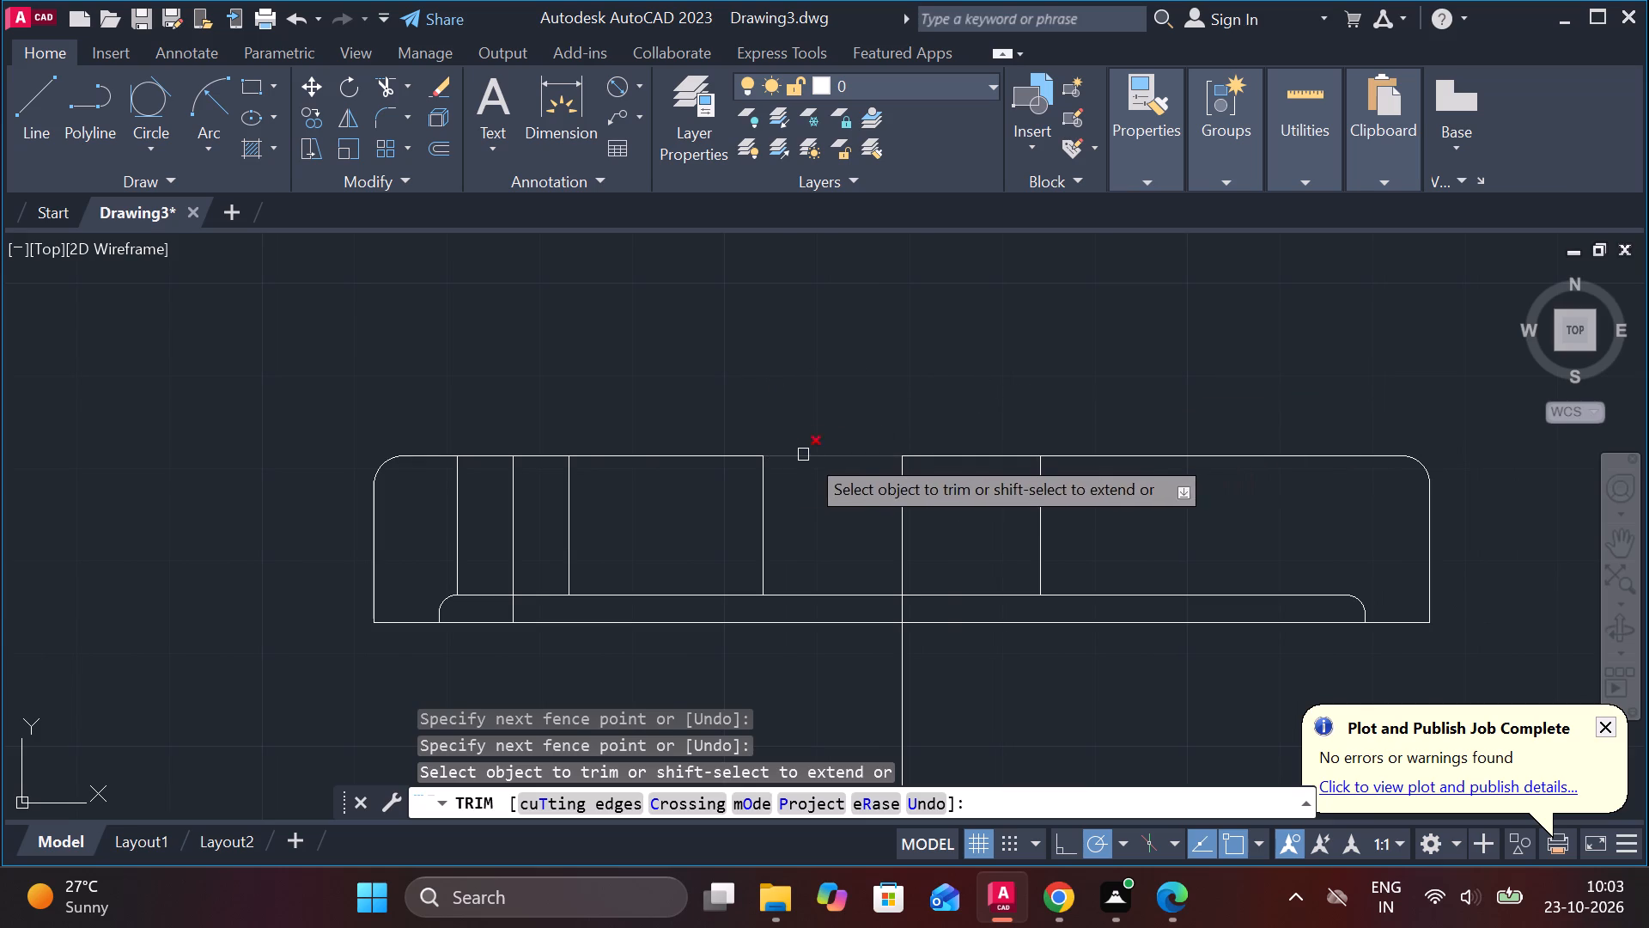
pyautogui.click(809, 455)
pyautogui.click(933, 457)
pyautogui.press('Escape')
# Fillet the top edge into the two hole edge lines with a radius of 3.
pyautogui.write('F R 3')
pyautogui.press('space')
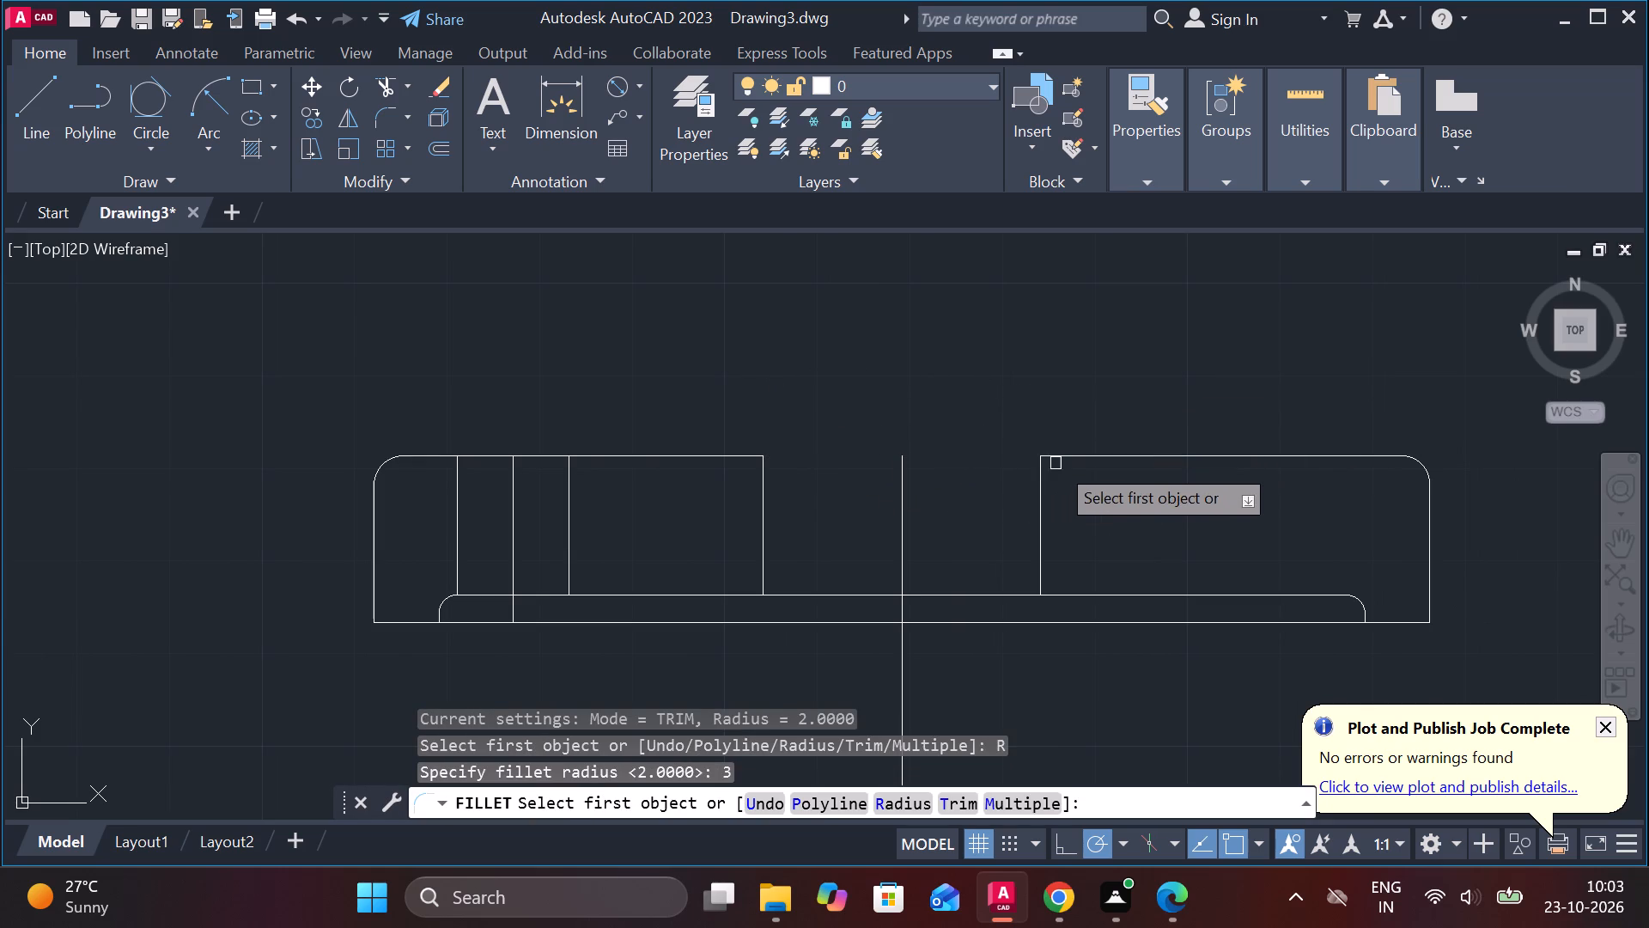
pyautogui.click(1062, 456)
pyautogui.click(1043, 474)
pyautogui.press('space')
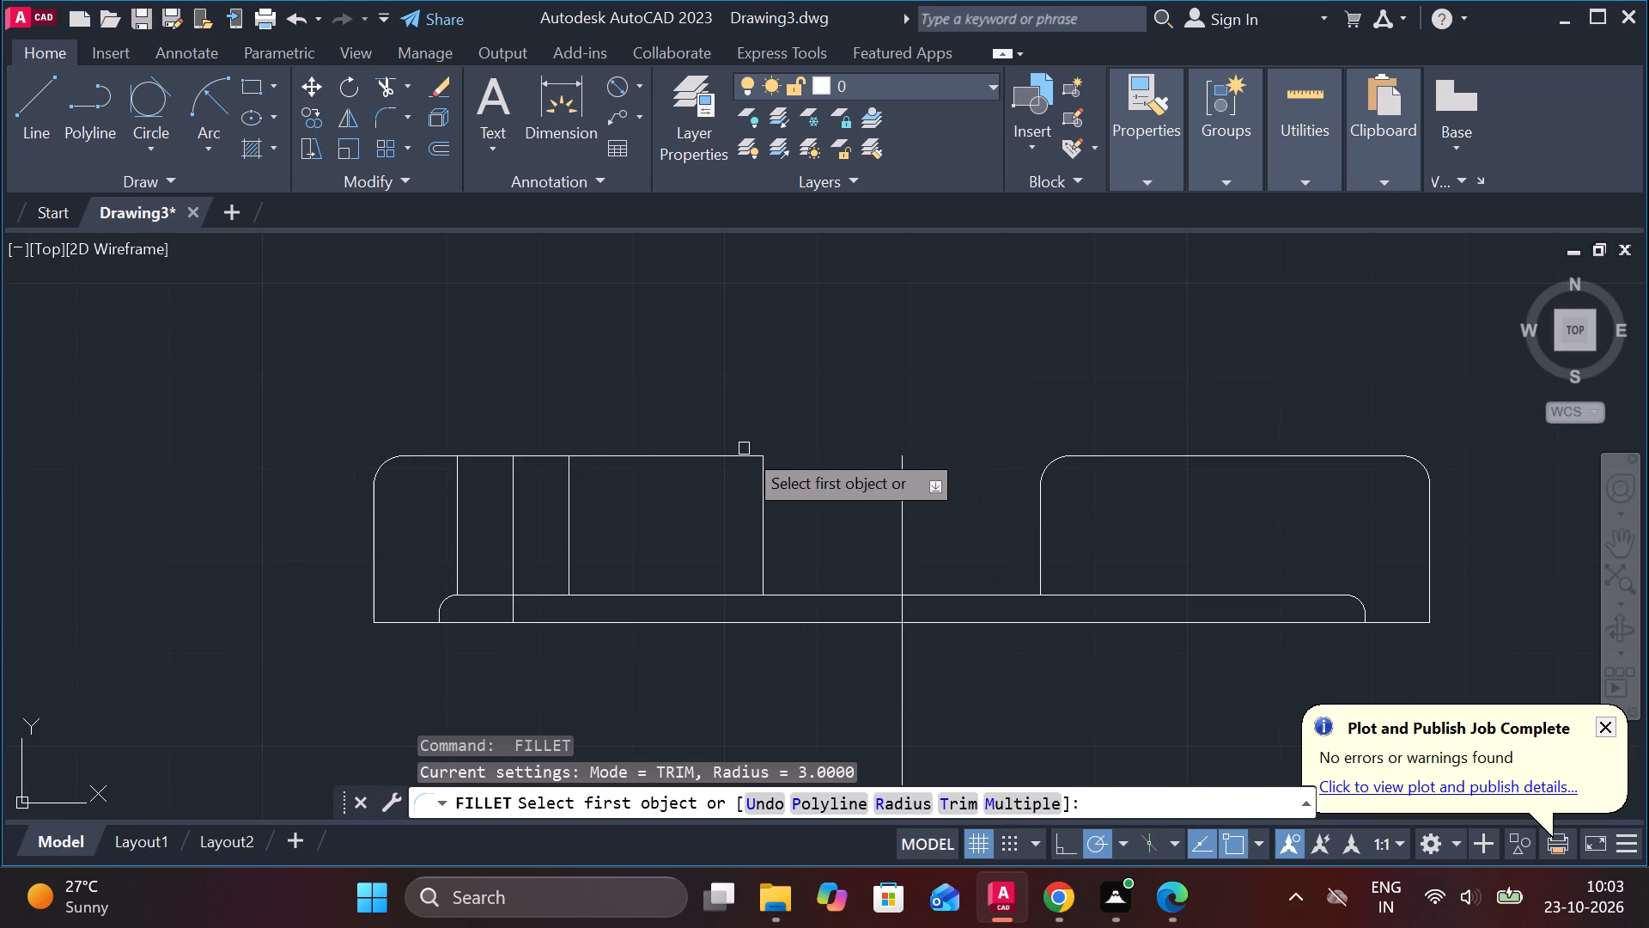
pyautogui.click(739, 456)
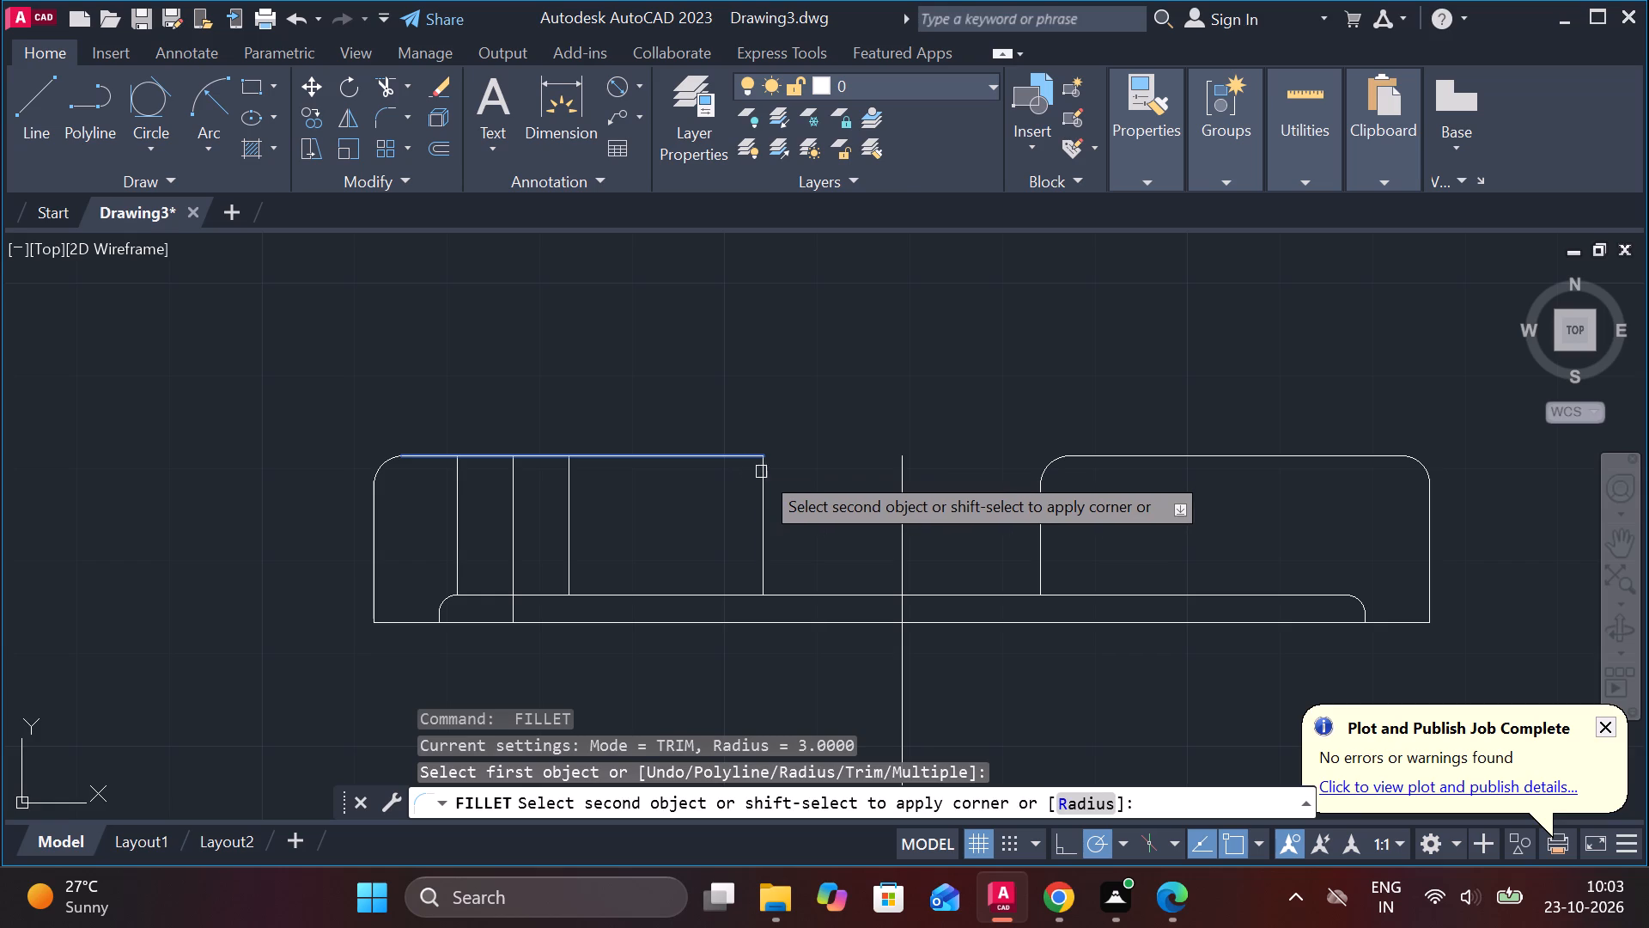
pyautogui.click(761, 472)
pyautogui.press('Escape')
# Extend the left part of the top edge across the gap to close it between the two new fillets.
pyautogui.write('EX')
pyautogui.press('space')
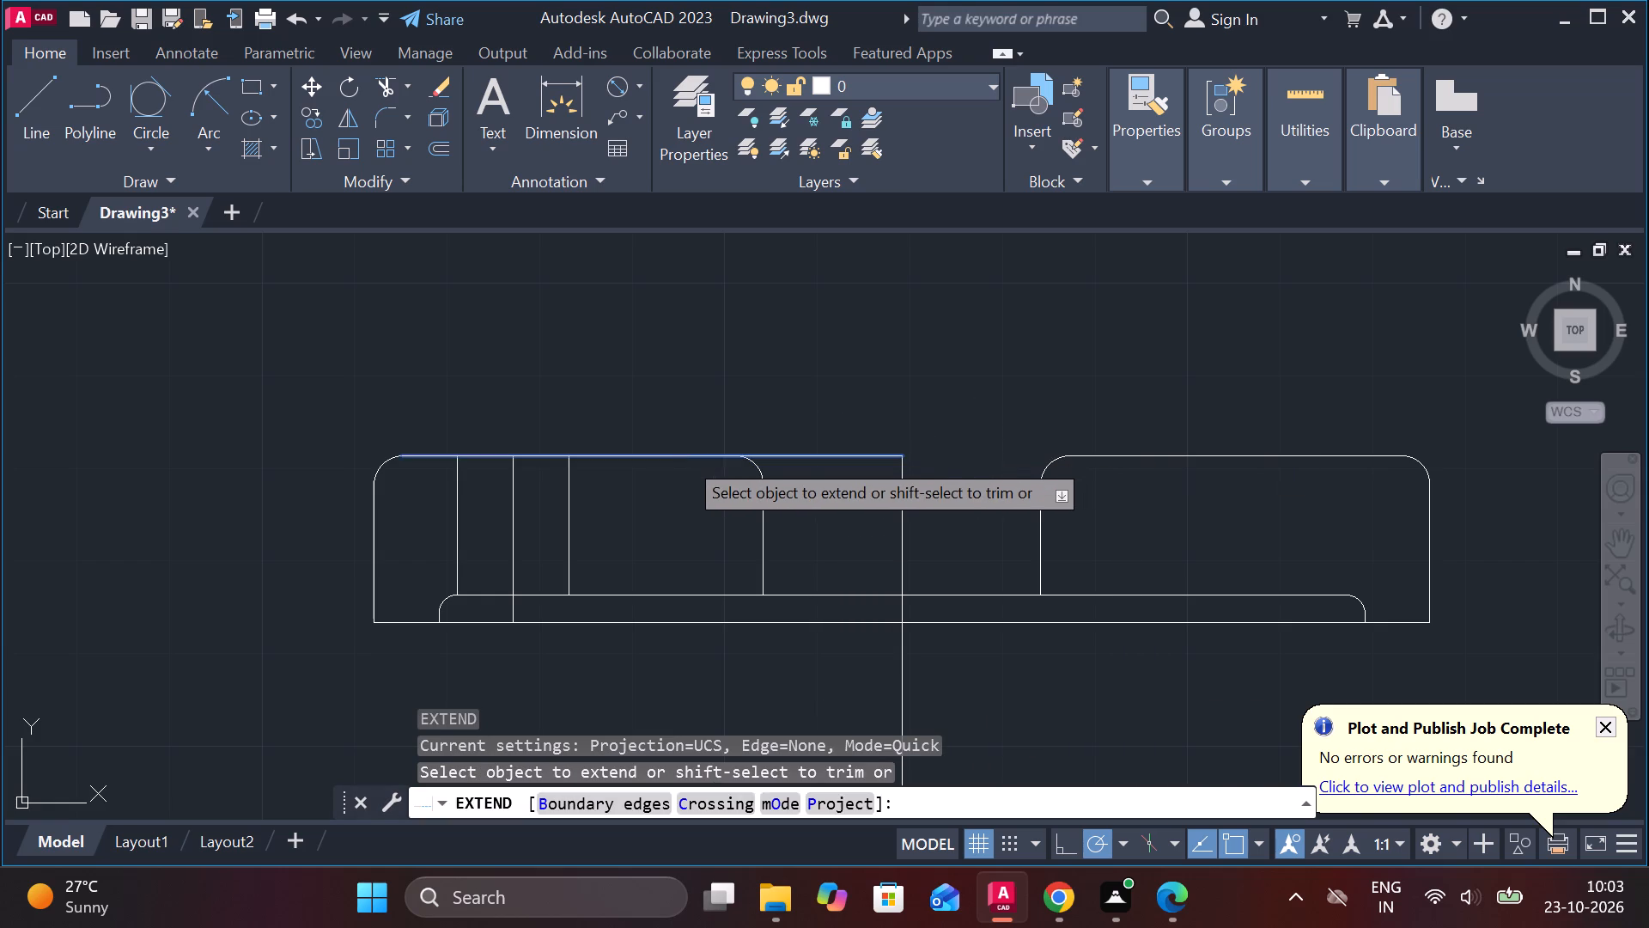
pyautogui.click(685, 458)
pyautogui.click(867, 455)
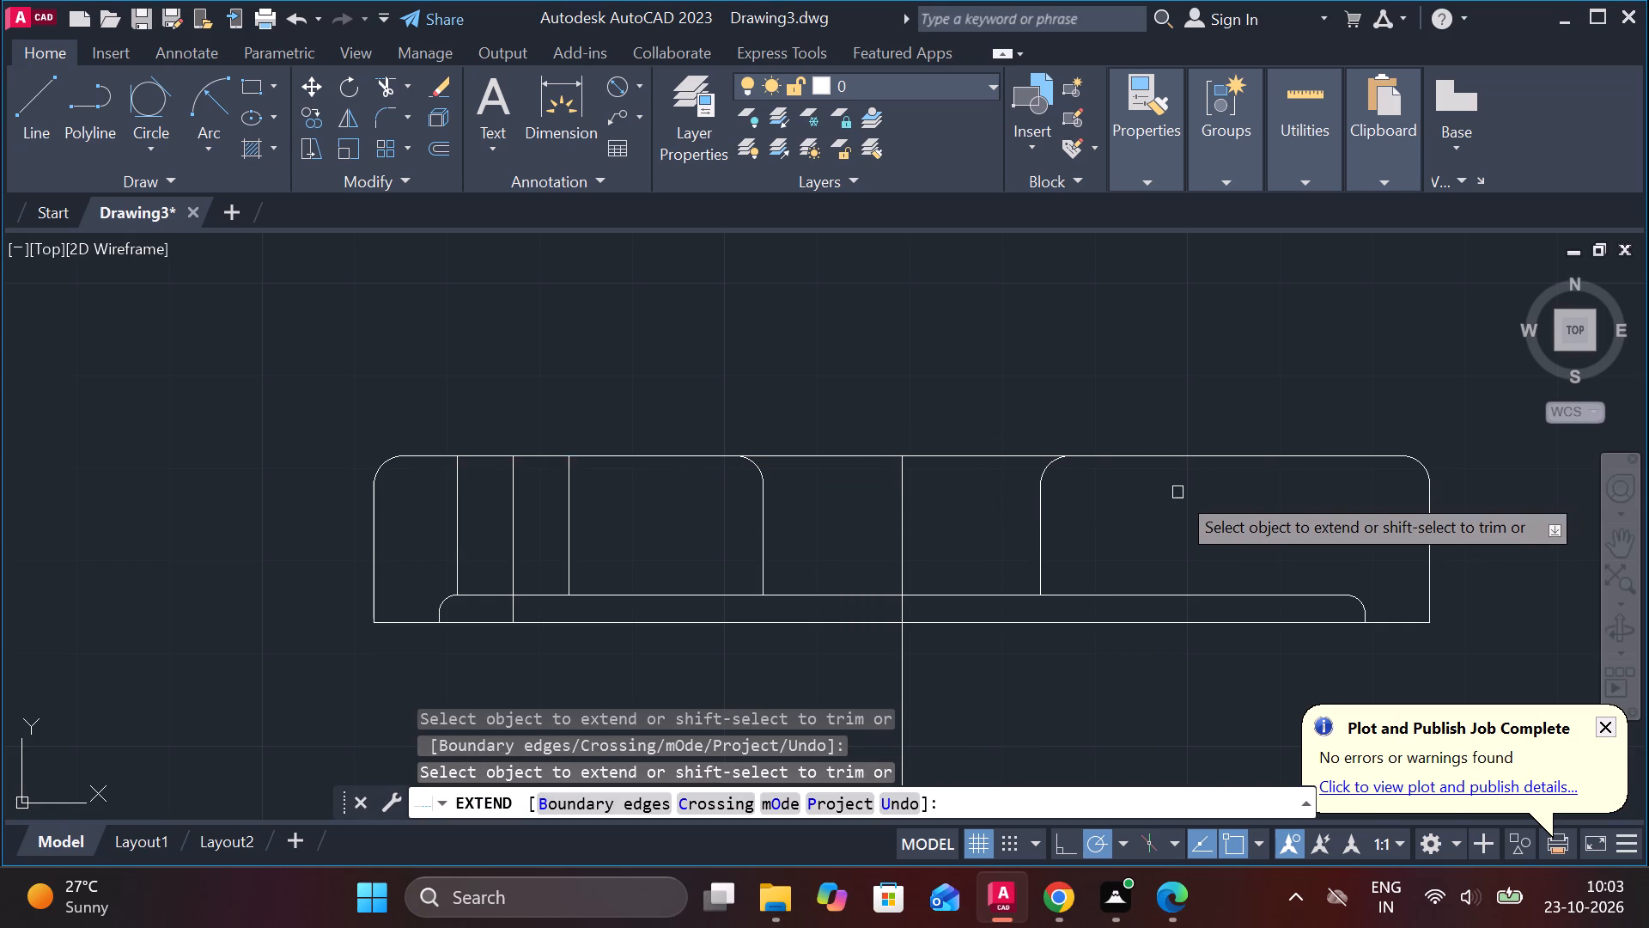
# Erase the vertical construction line on the left side of the semicircular view.
pyautogui.scroll(-1, 949, 519)
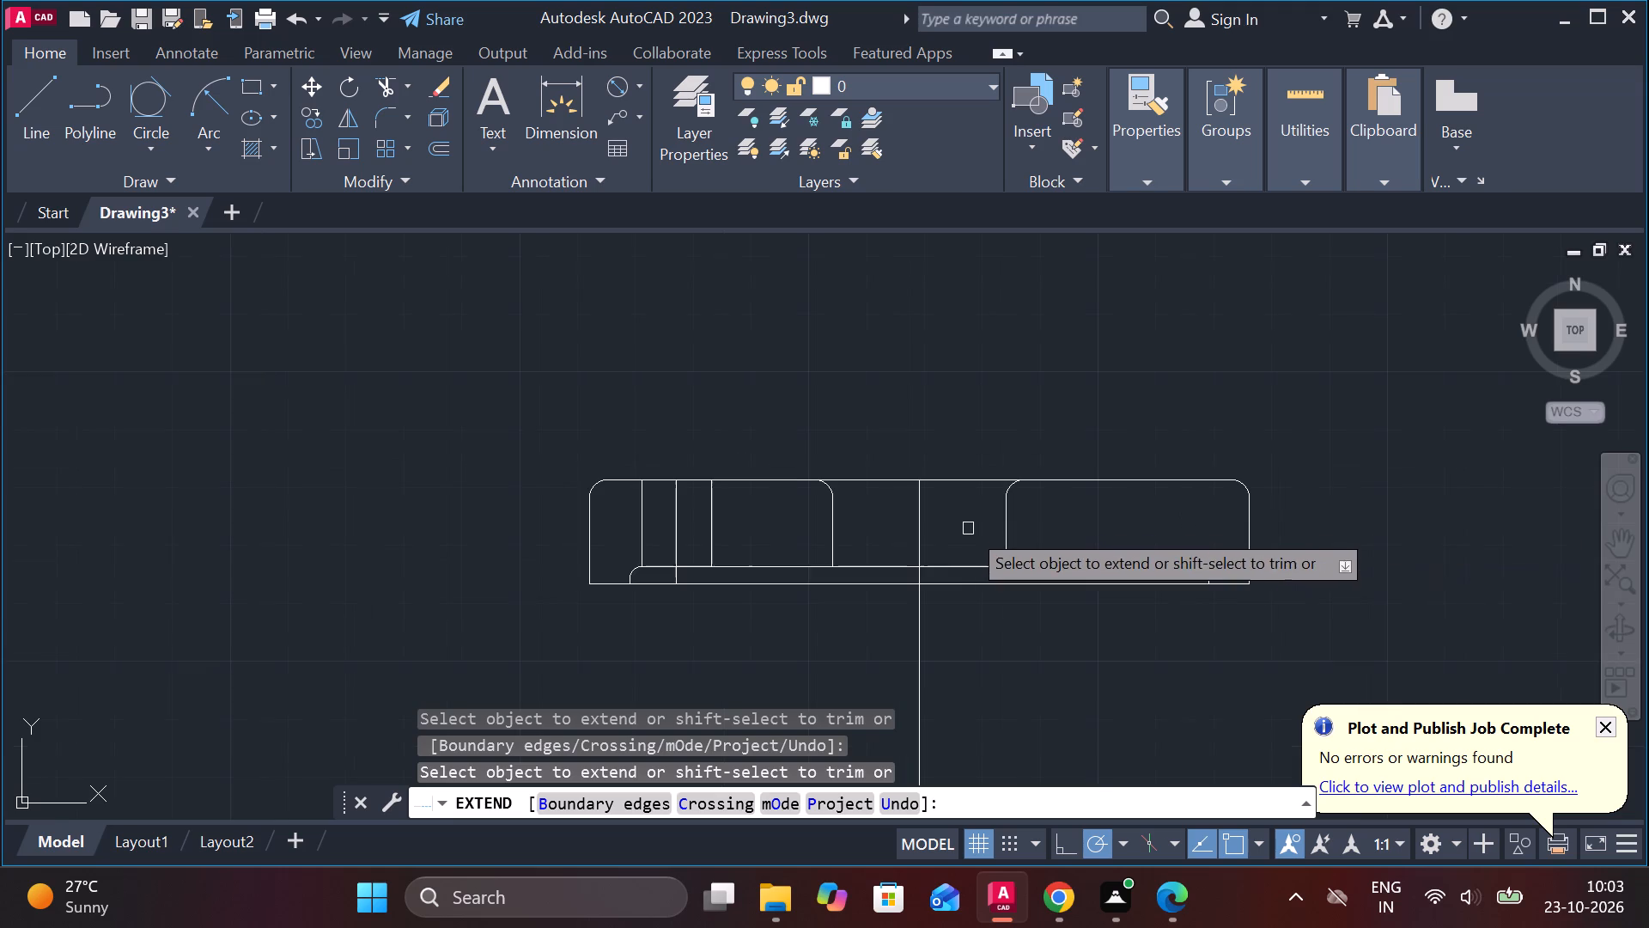
pyautogui.moveTo(1175, 652); pyautogui.dragTo(1134, 533, button='middle')
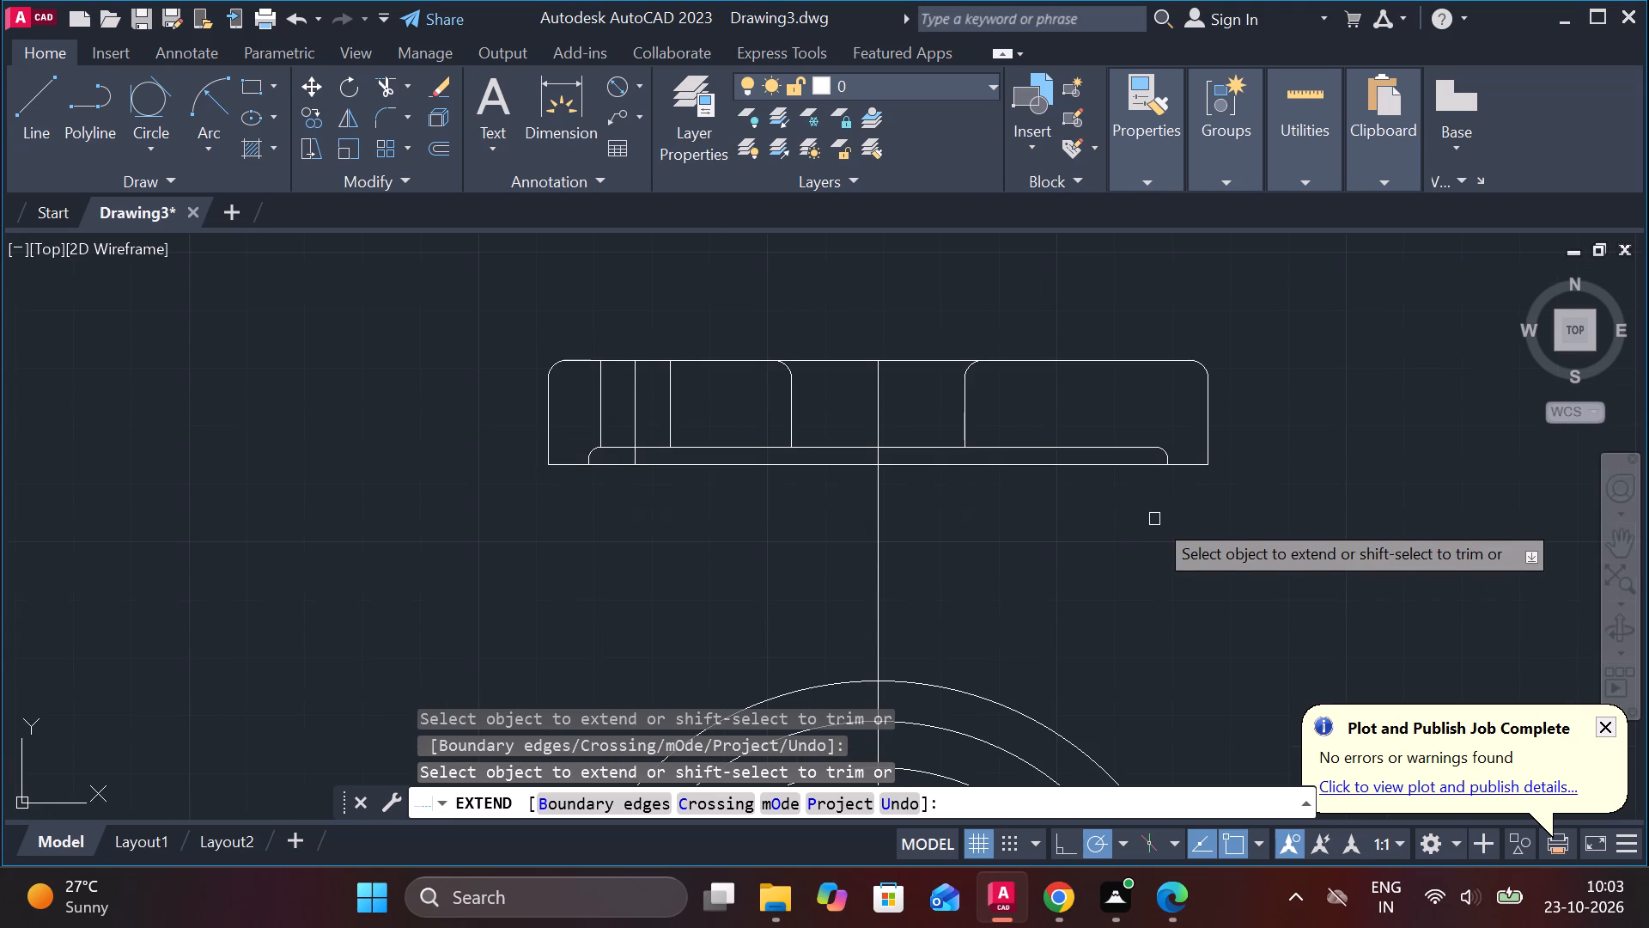
pyautogui.scroll(-1, 1154, 519)
pyautogui.moveTo(1175, 572); pyautogui.dragTo(1031, 418, button='middle')
pyautogui.moveTo(1045, 484); pyautogui.dragTo(1060, 435, button='middle')
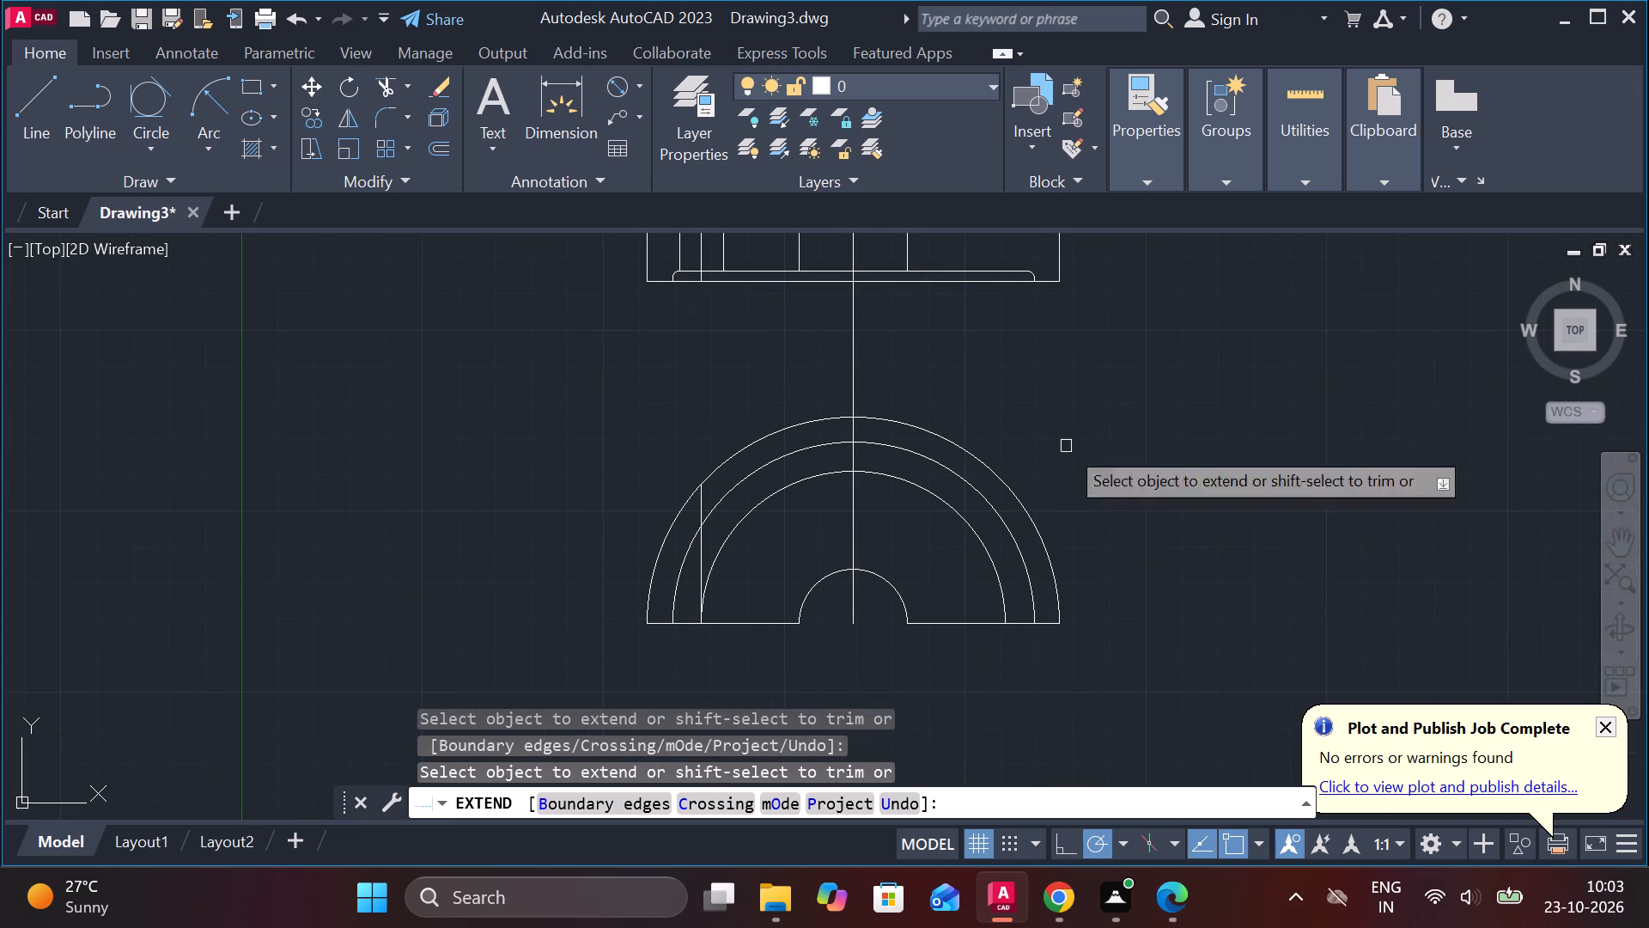
pyautogui.press('Escape')
pyautogui.click(704, 510)
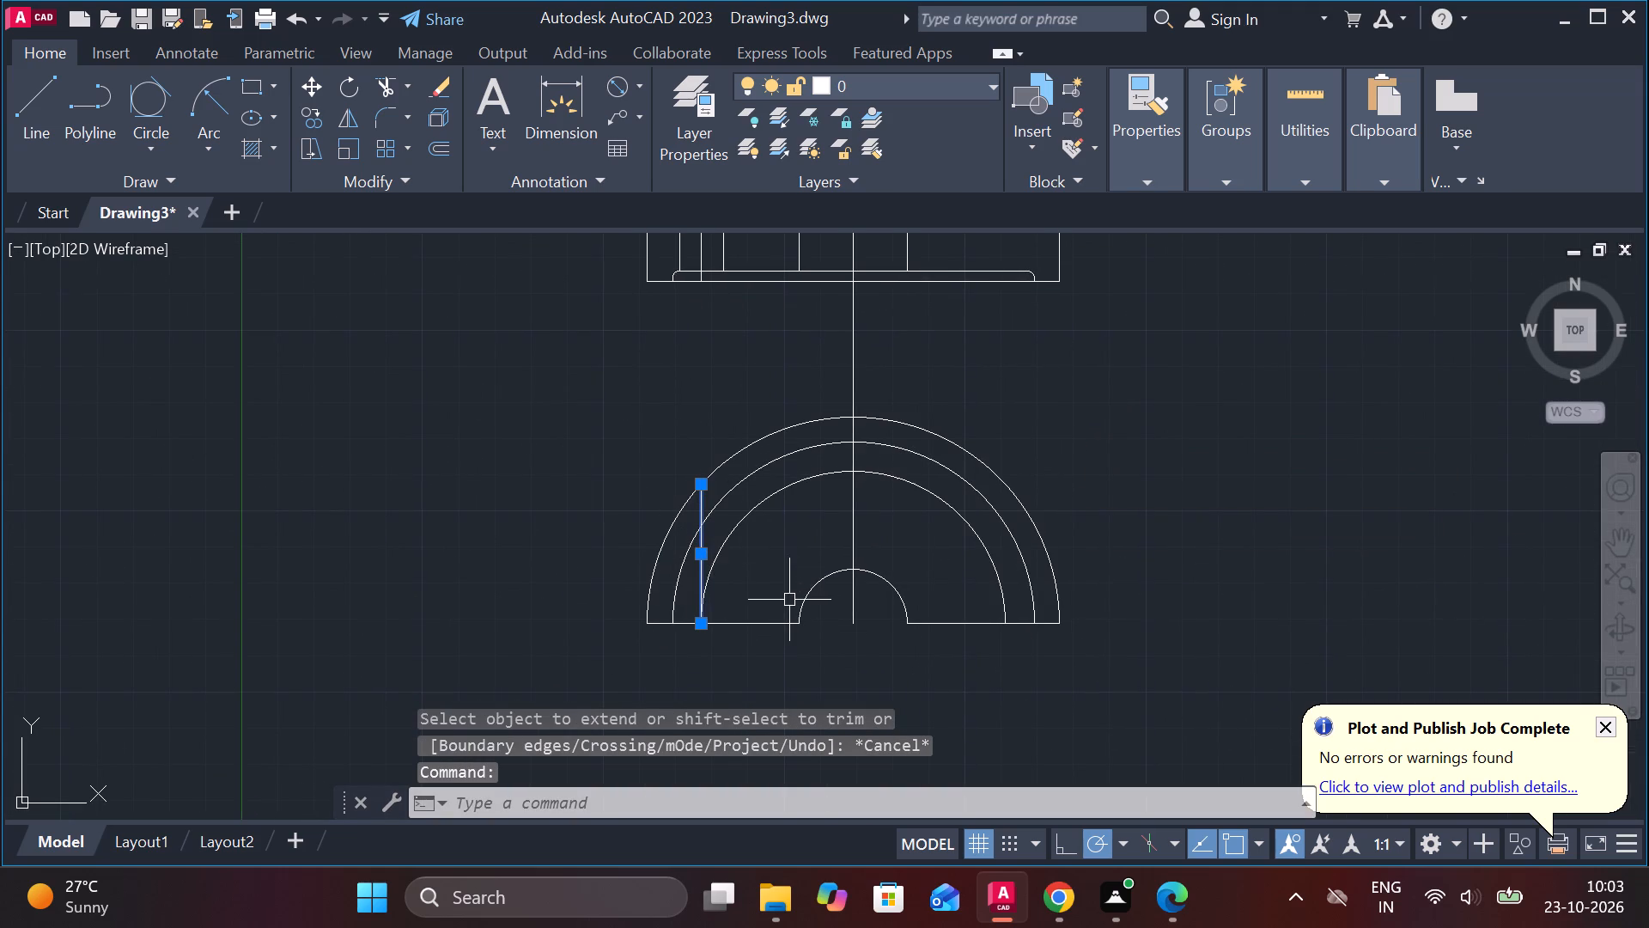
pyautogui.write('E')
pyautogui.press('space')
# With the semicircular view's third arc from the outside selected, load the CENTER linetype into the drawing.
pyautogui.click(756, 511)
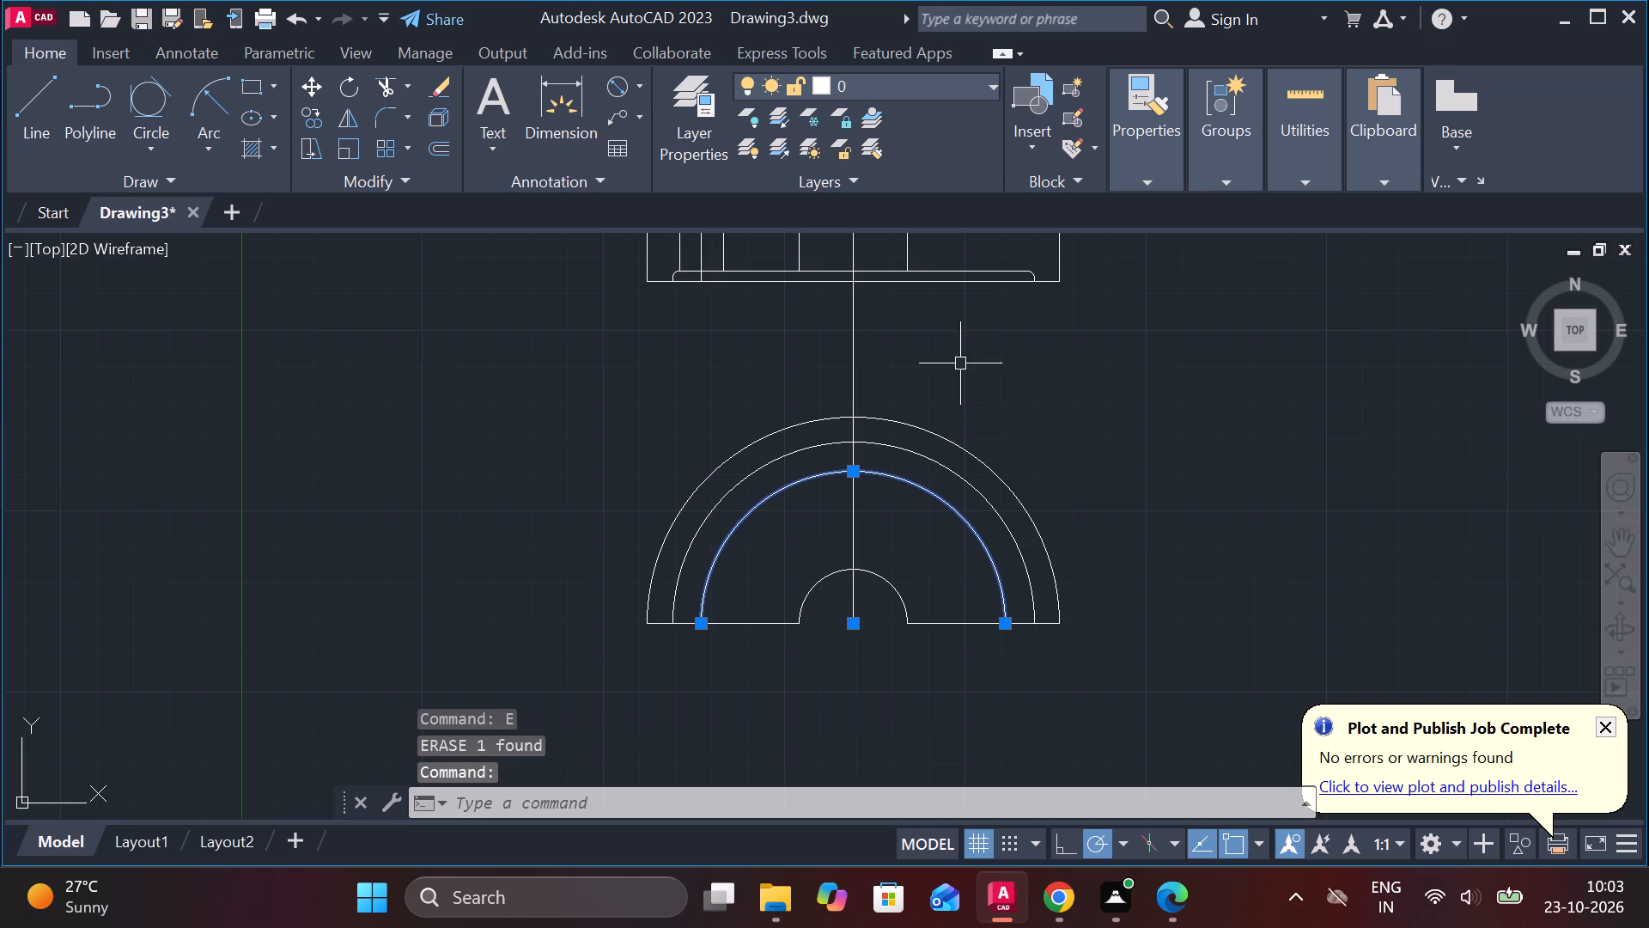
pyautogui.click(1128, 172)
pyautogui.click(1238, 273)
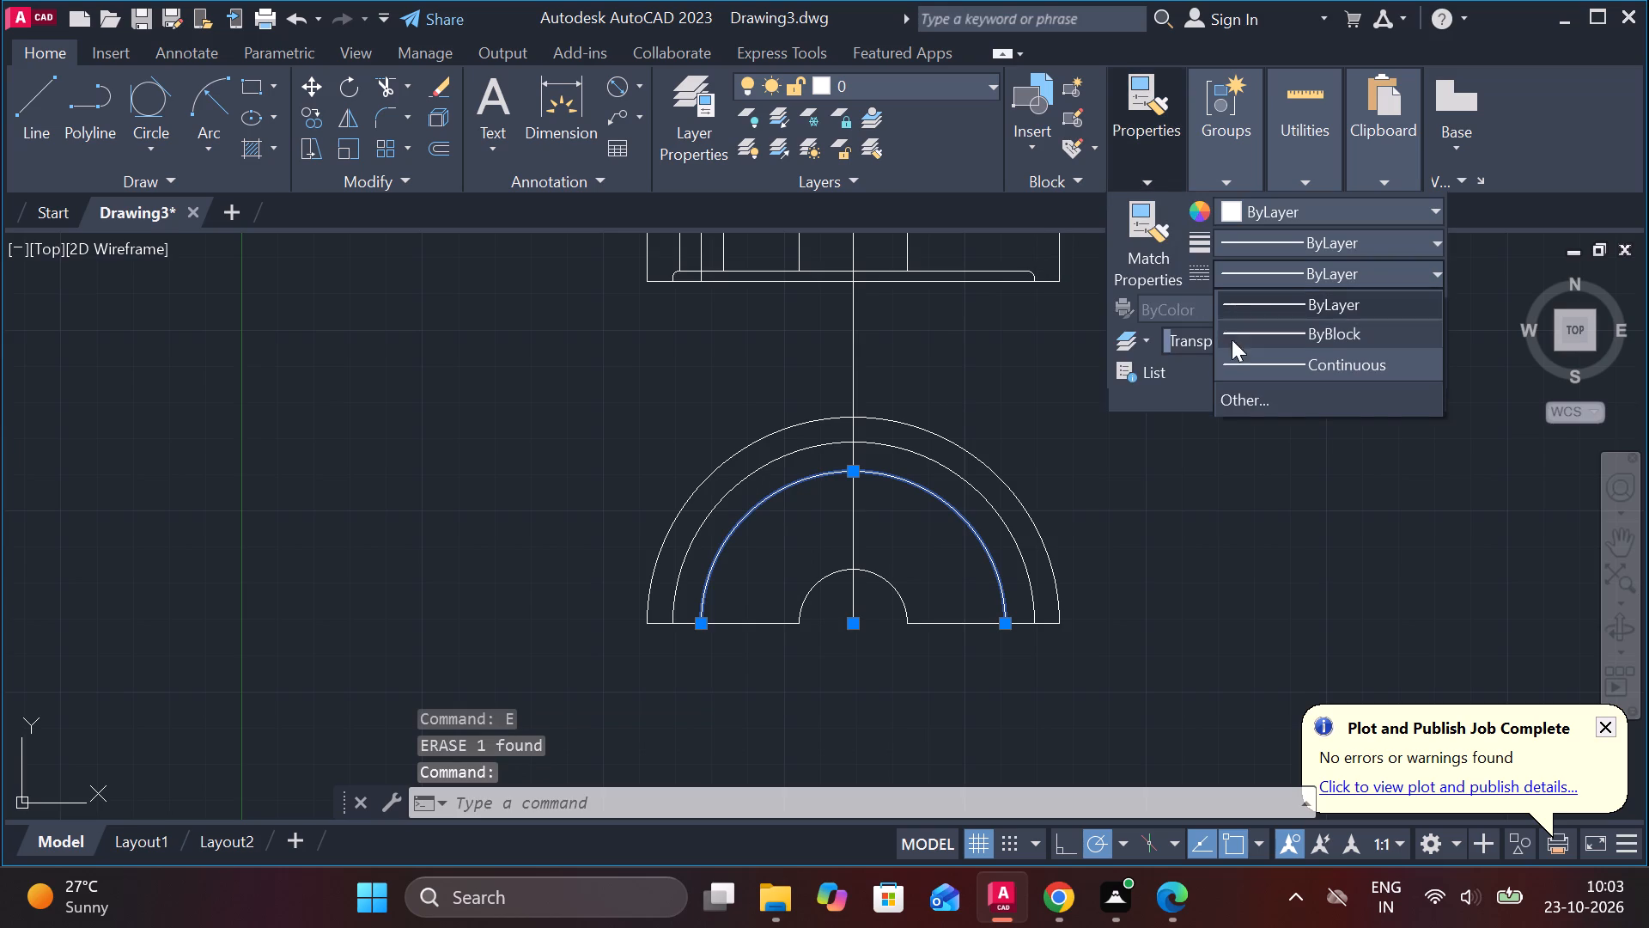
pyautogui.doubleClick(1244, 395)
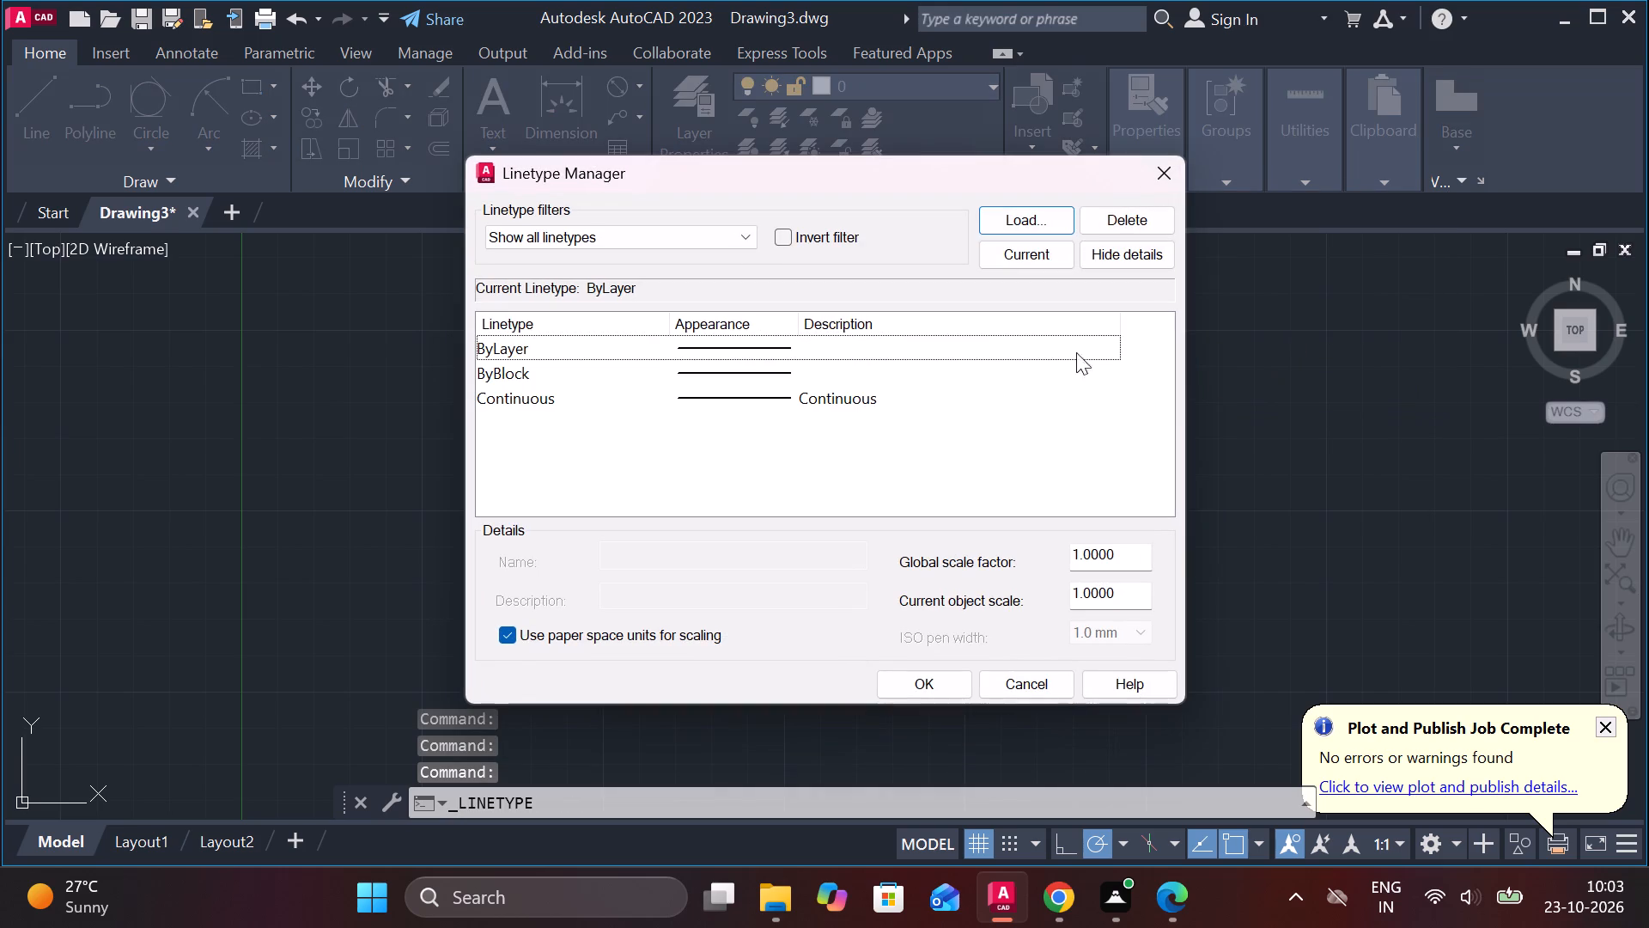
pyautogui.click(1014, 217)
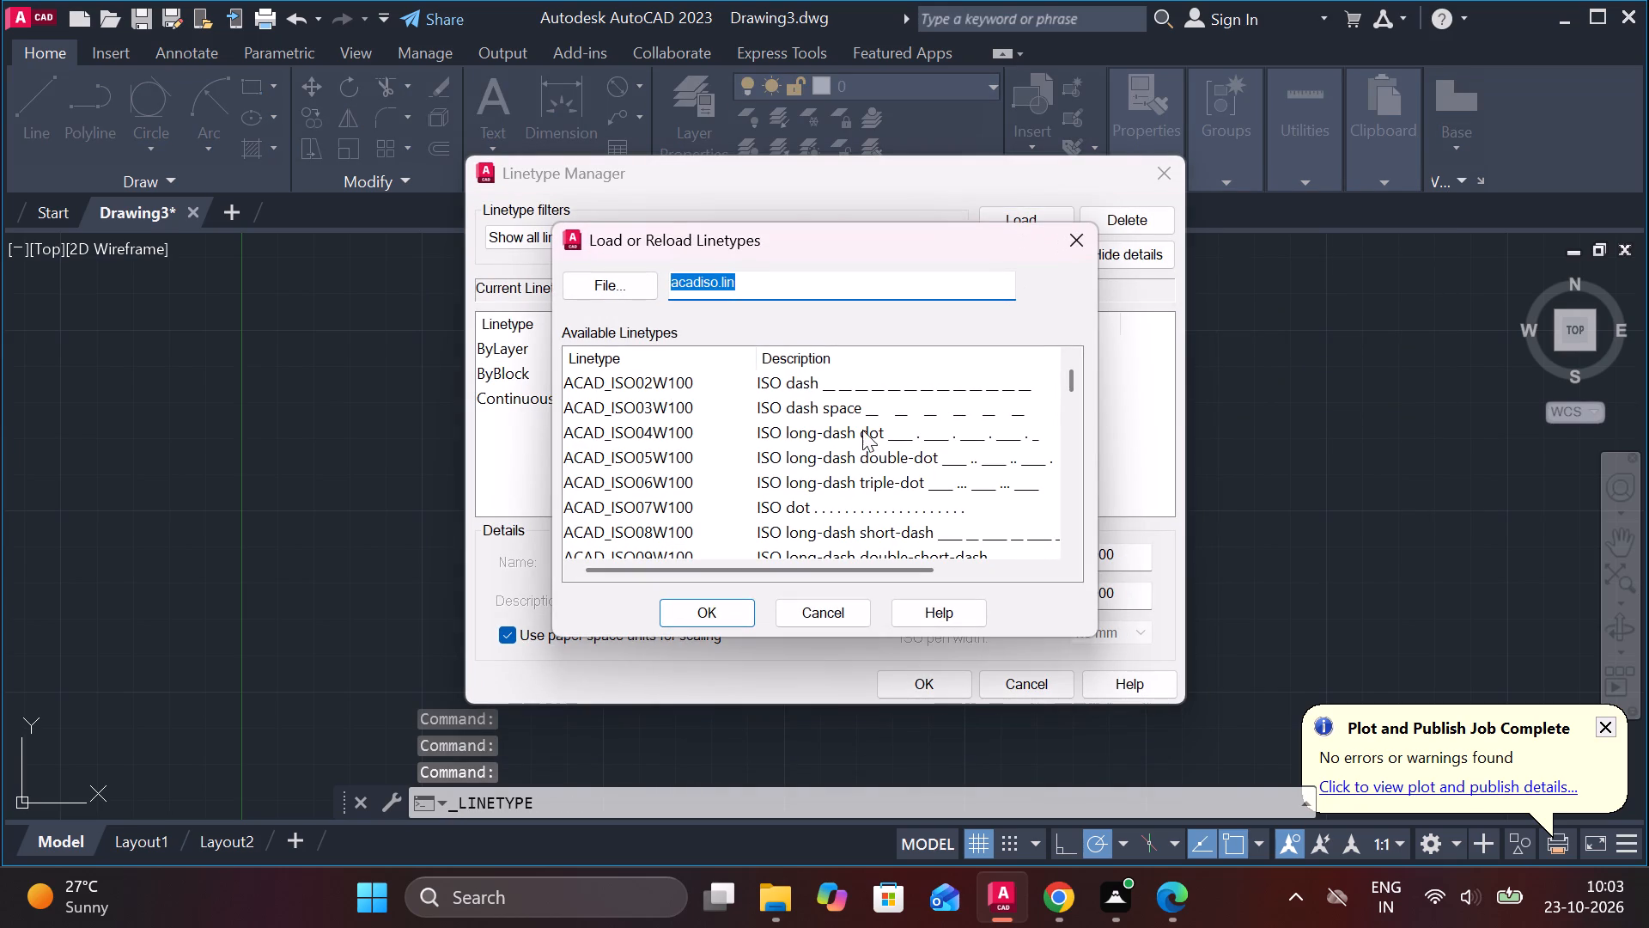
pyautogui.scroll(-5, 733, 444)
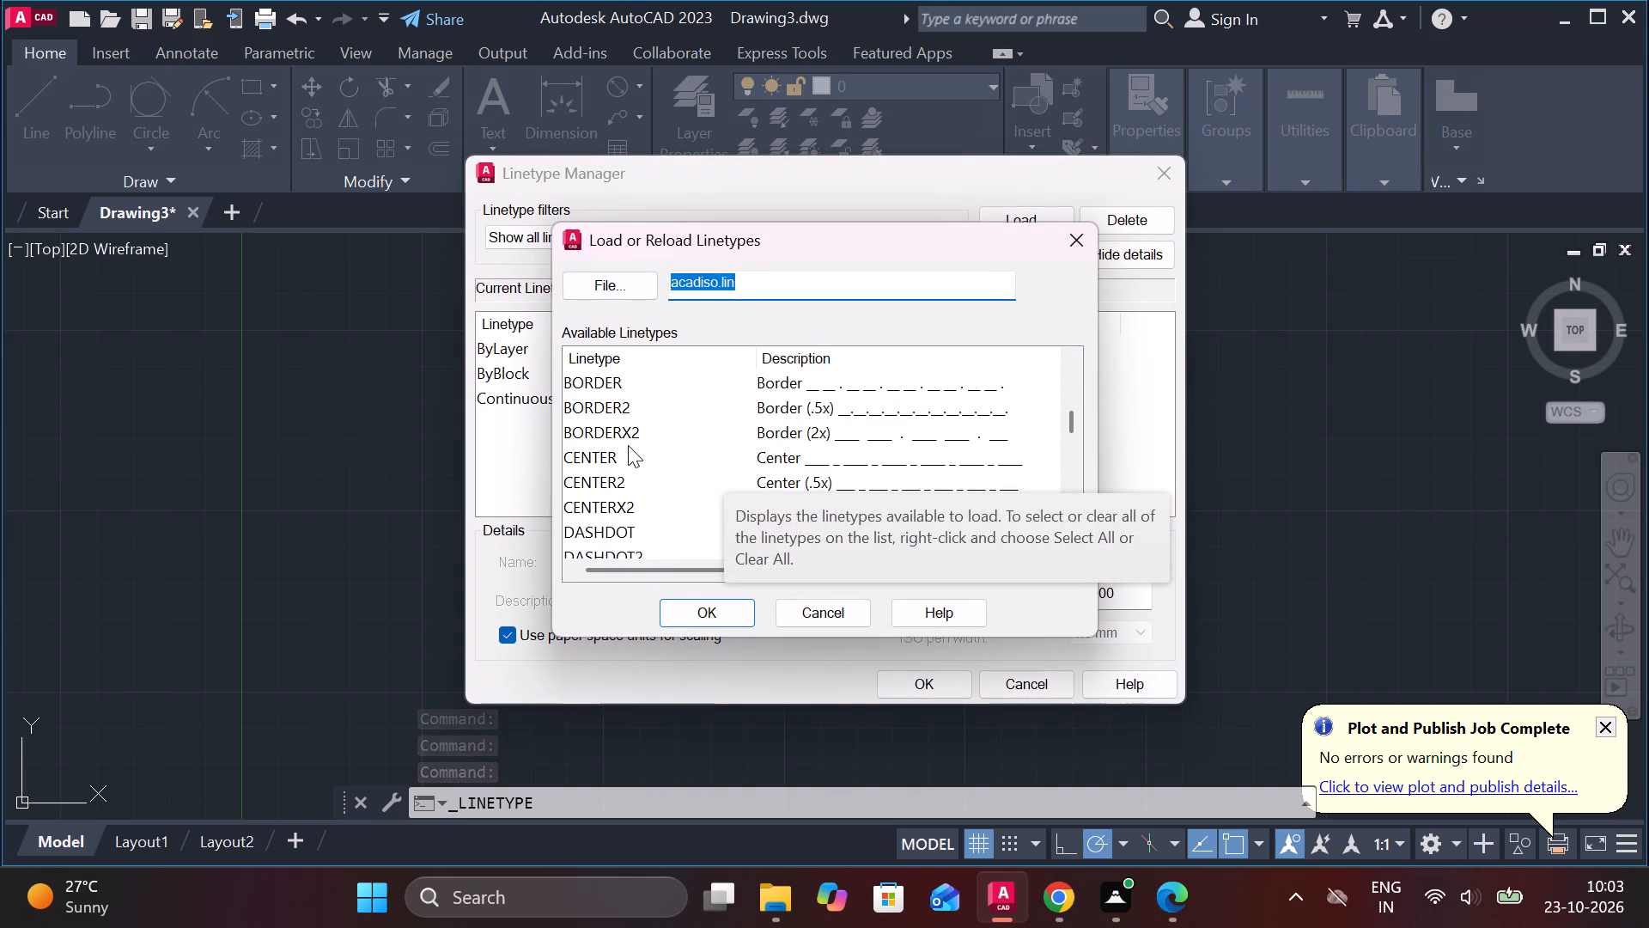
pyautogui.click(605, 453)
pyautogui.click(690, 605)
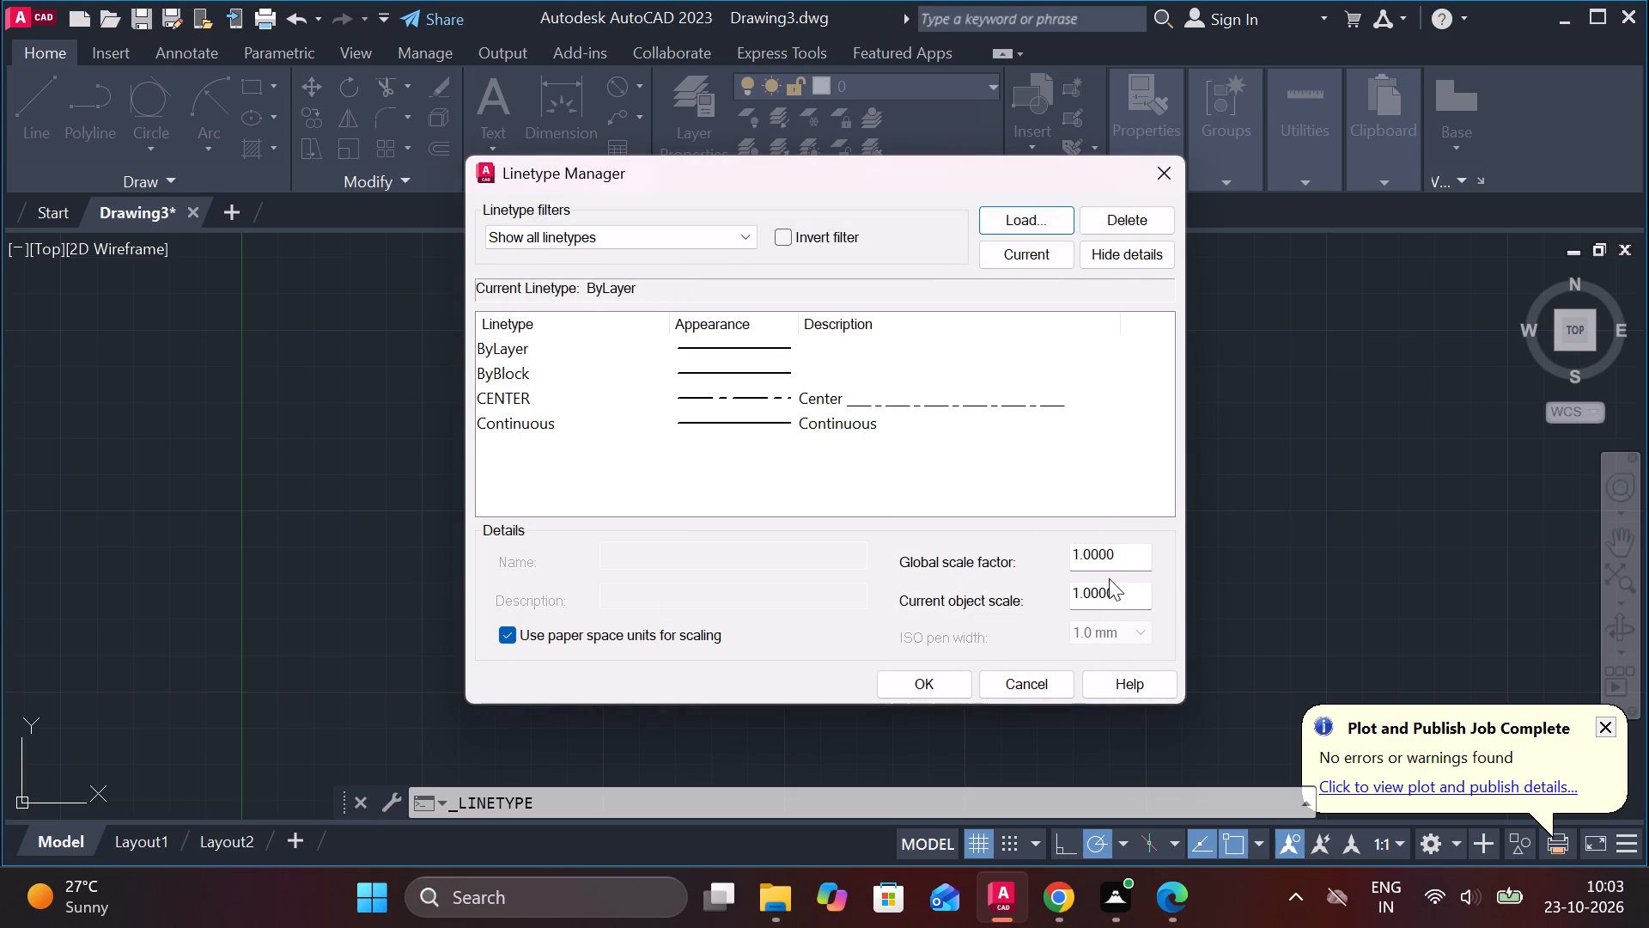
# Load the DASHED linetype into the drawing.
pyautogui.click(1033, 219)
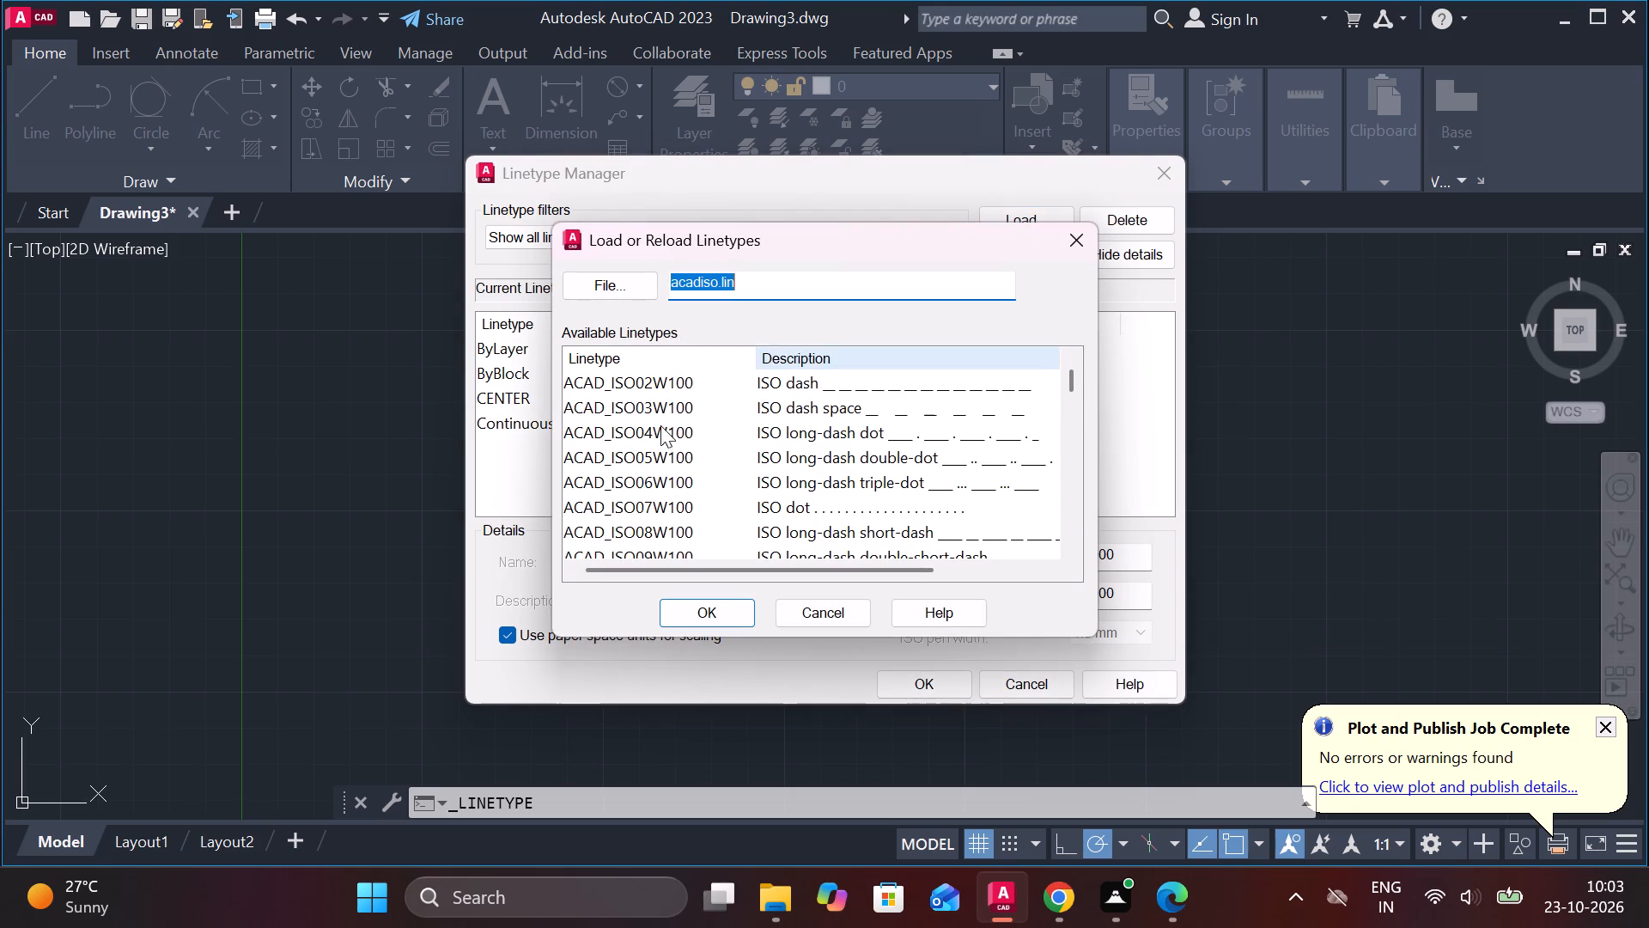
pyautogui.scroll(-7, 611, 514)
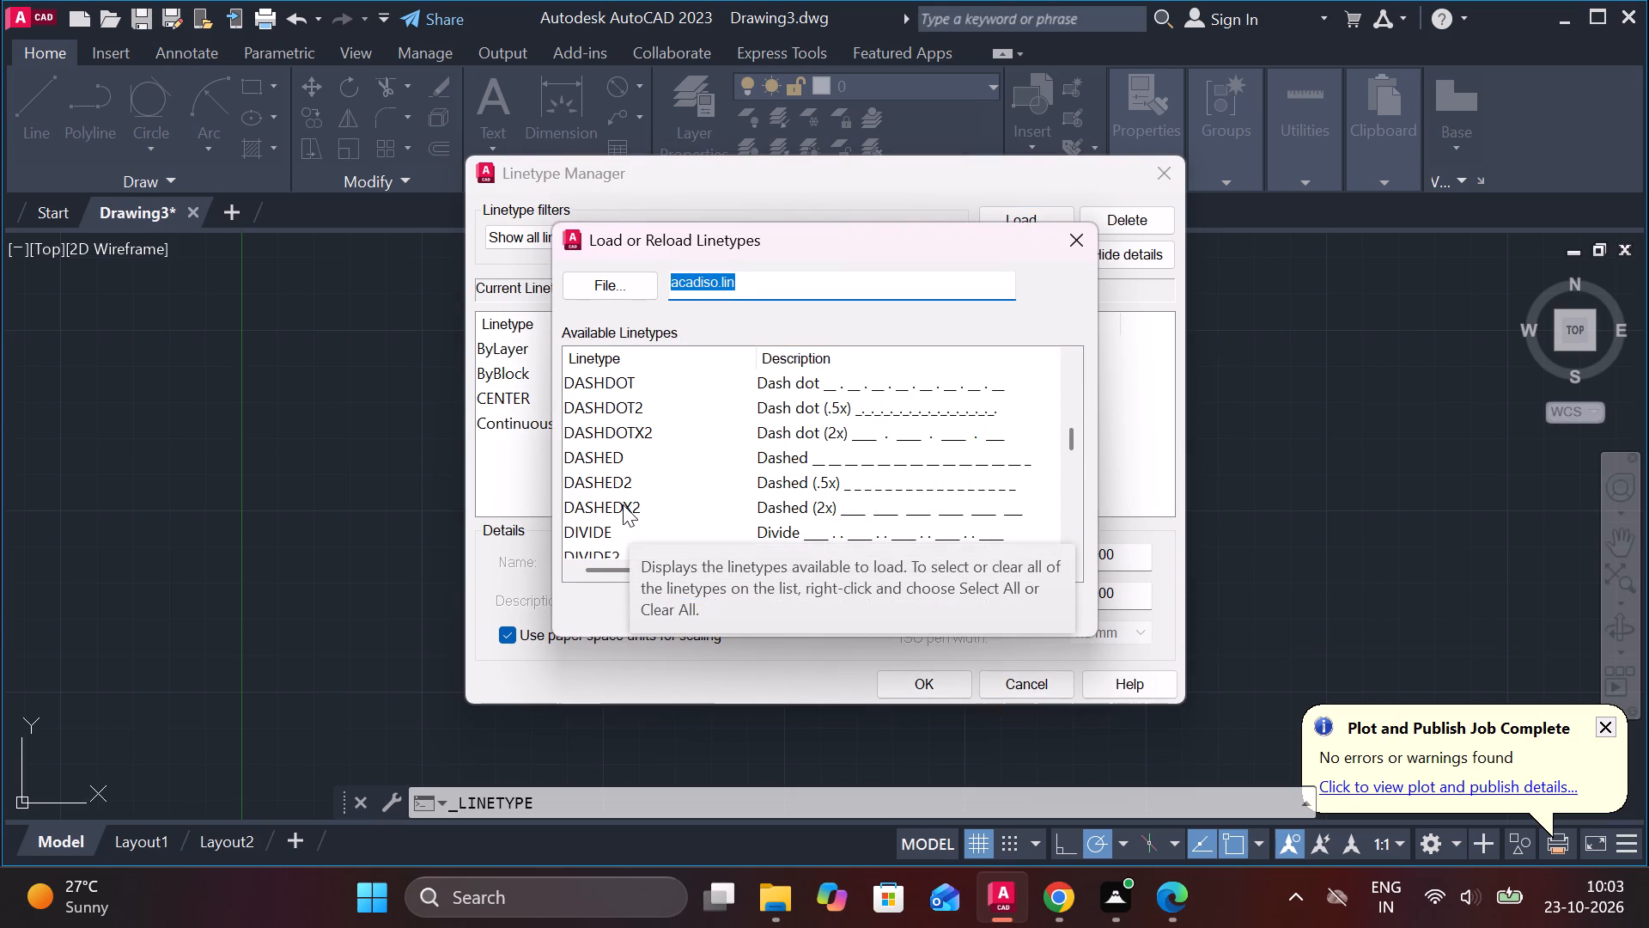
pyautogui.scroll(-4, 623, 504)
pyautogui.scroll(3, 588, 476)
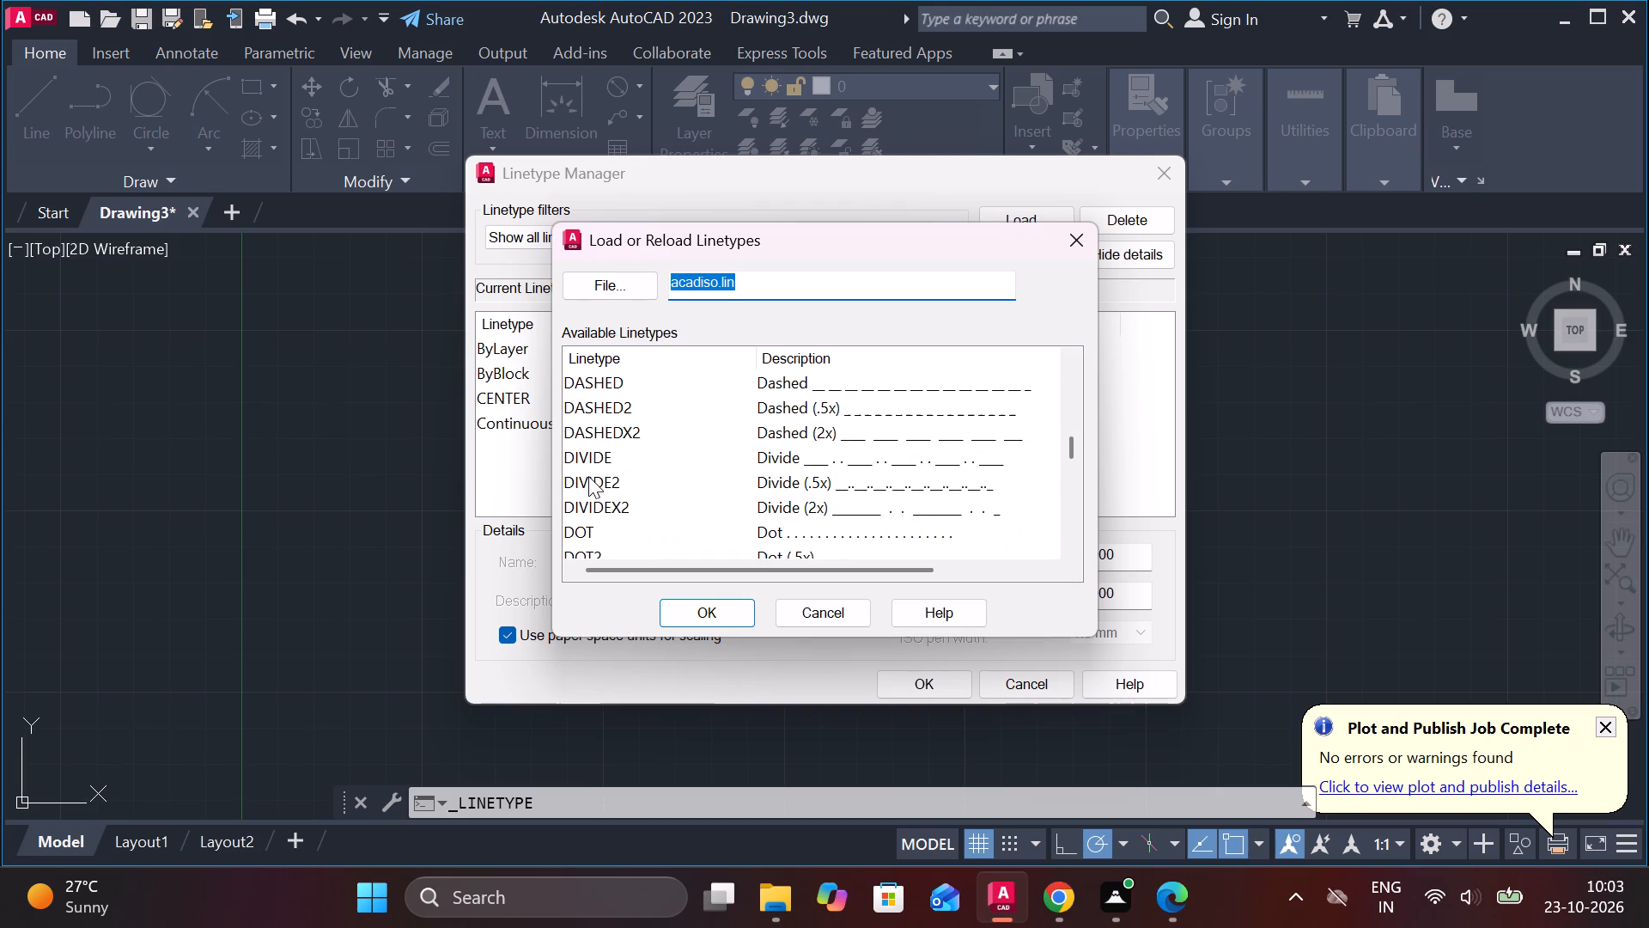
pyautogui.scroll(2, 589, 475)
pyautogui.scroll(2, 597, 399)
pyautogui.scroll(-2, 597, 404)
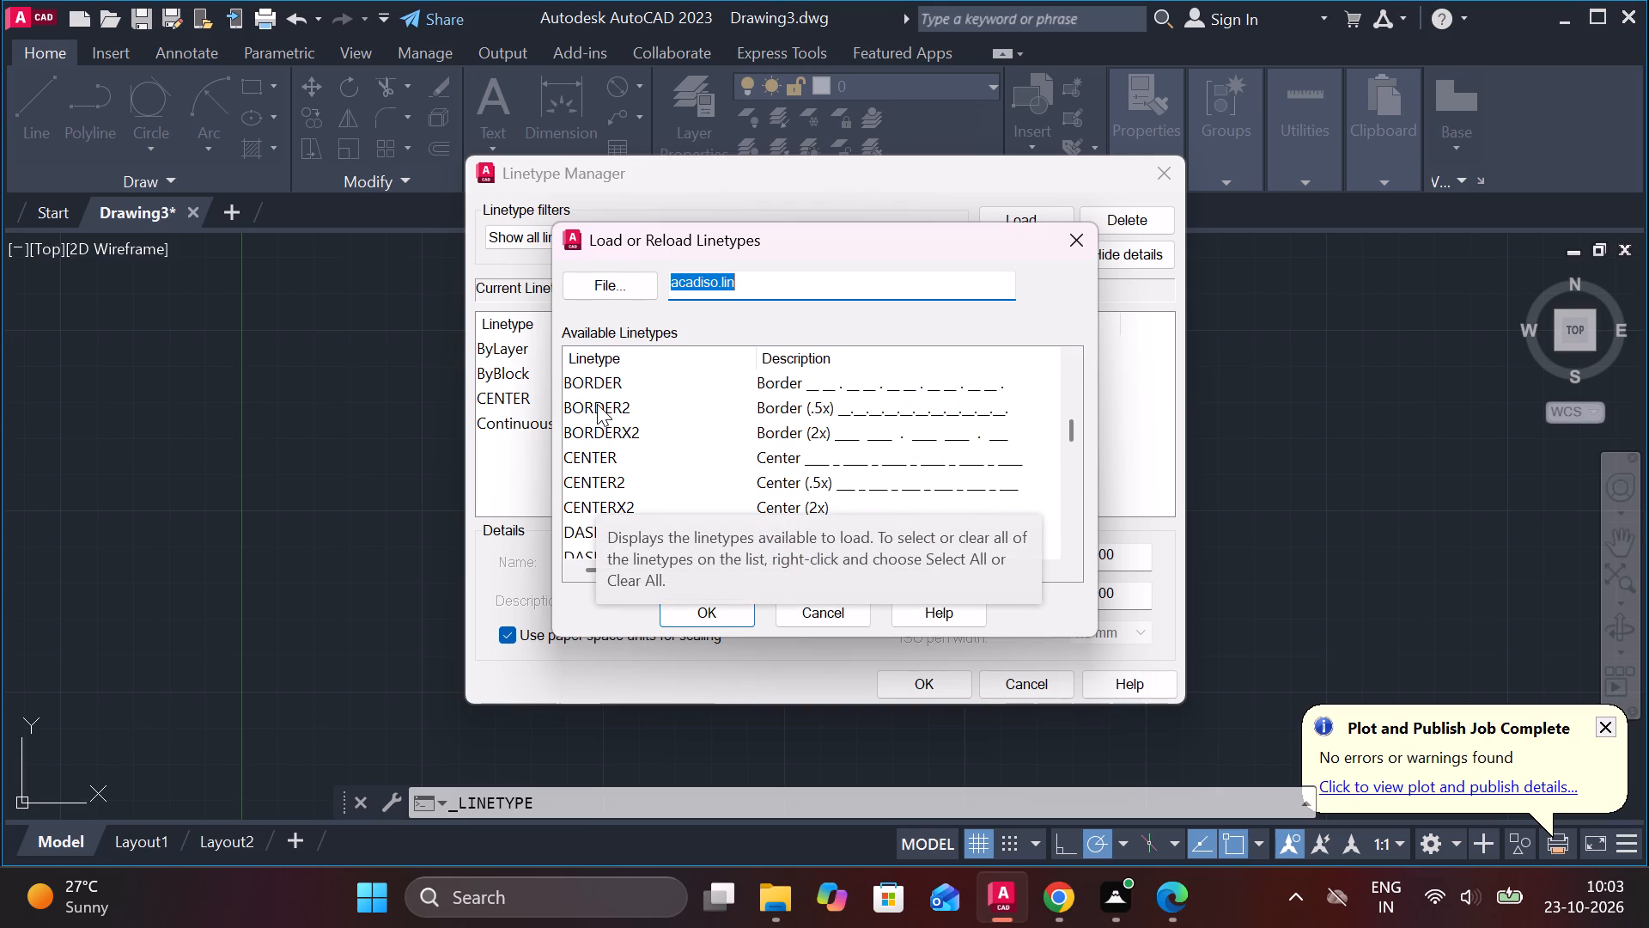
pyautogui.scroll(-2, 597, 404)
pyautogui.click(605, 379)
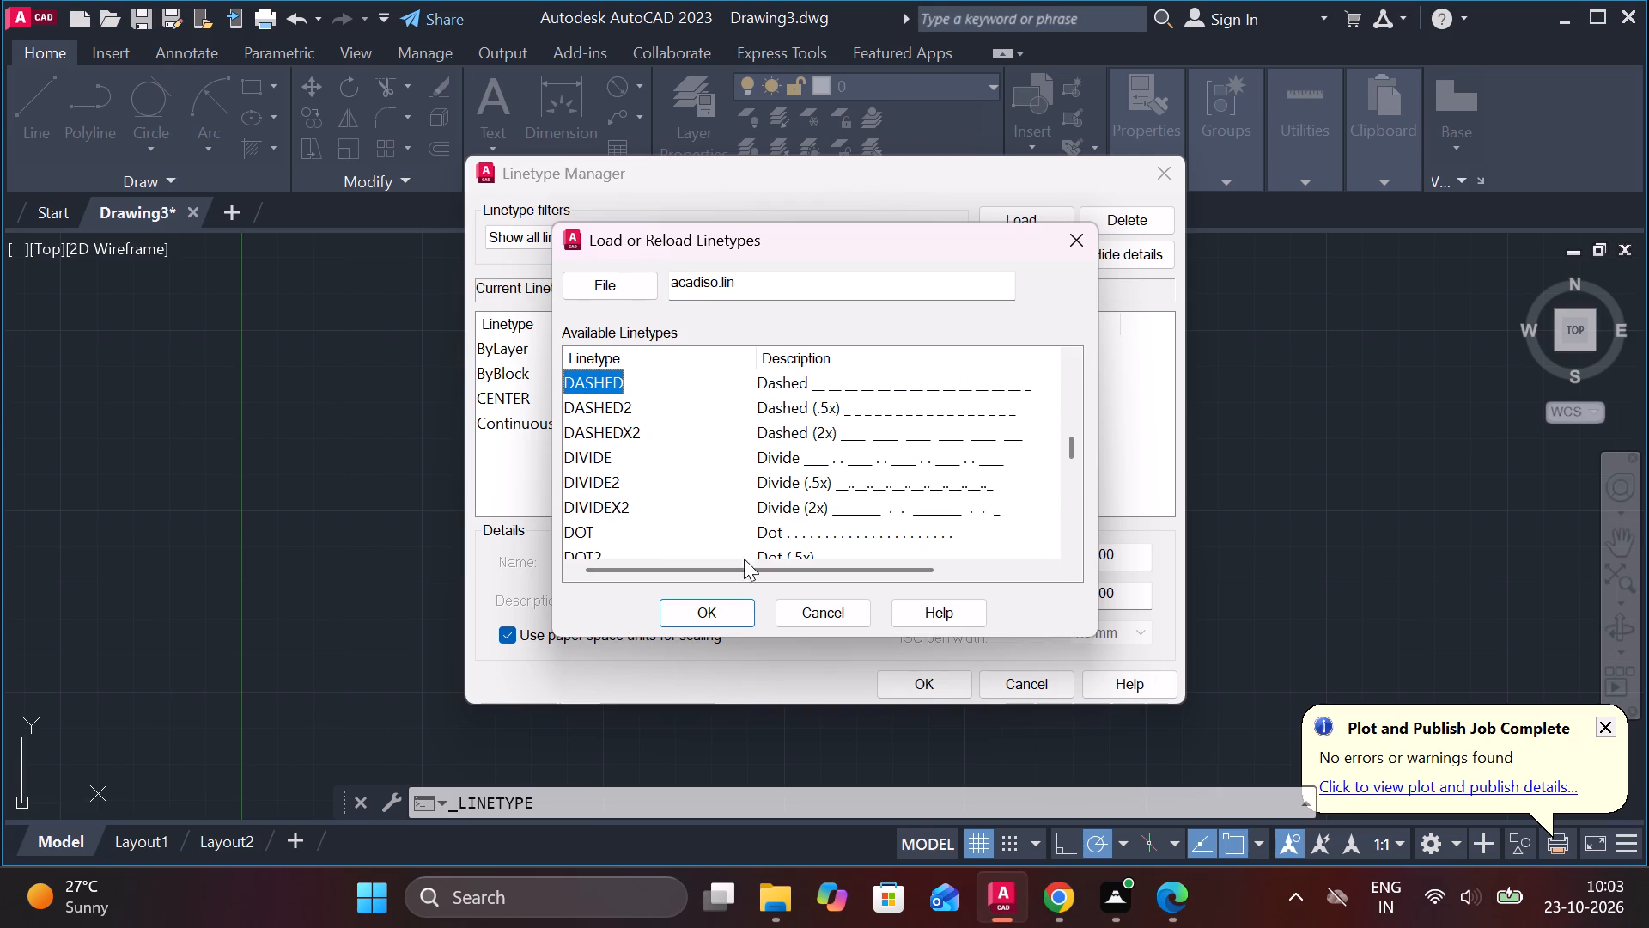
pyautogui.click(722, 614)
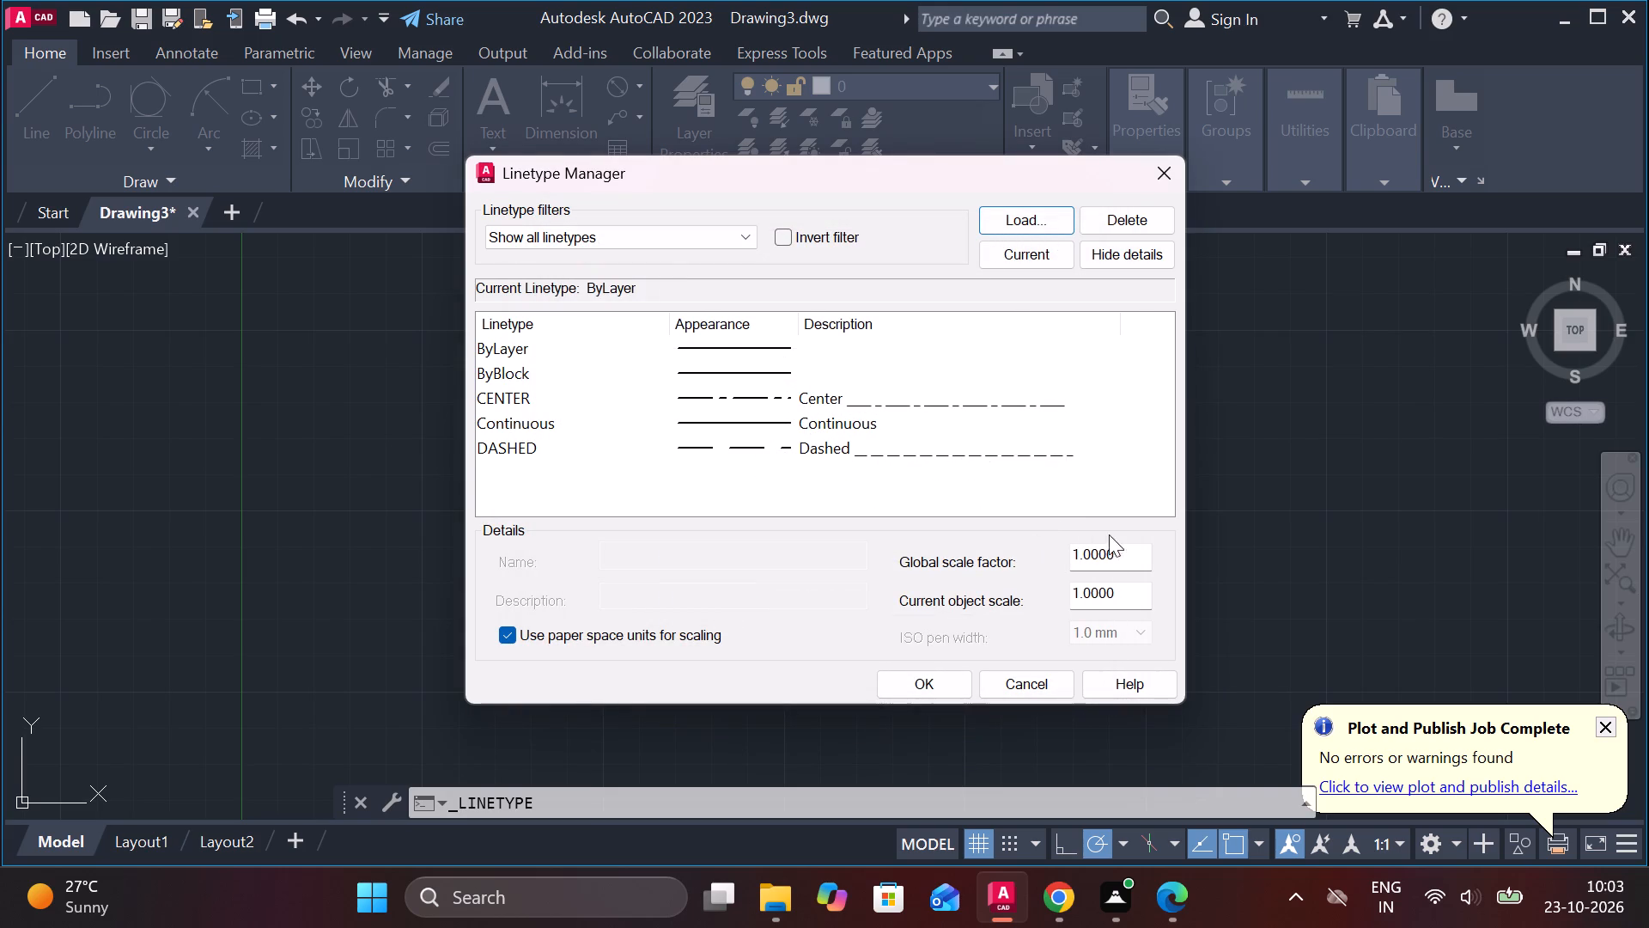
# Set the linetype global scale factor and the current object scale to 0.4 and apply the linetype settings.
pyautogui.moveTo(1114, 551); pyautogui.dragTo(1029, 560)
pyautogui.press('.')
pyautogui.press('4')
pyautogui.moveTo(1127, 600); pyautogui.dragTo(1051, 616)
pyautogui.write('.4')
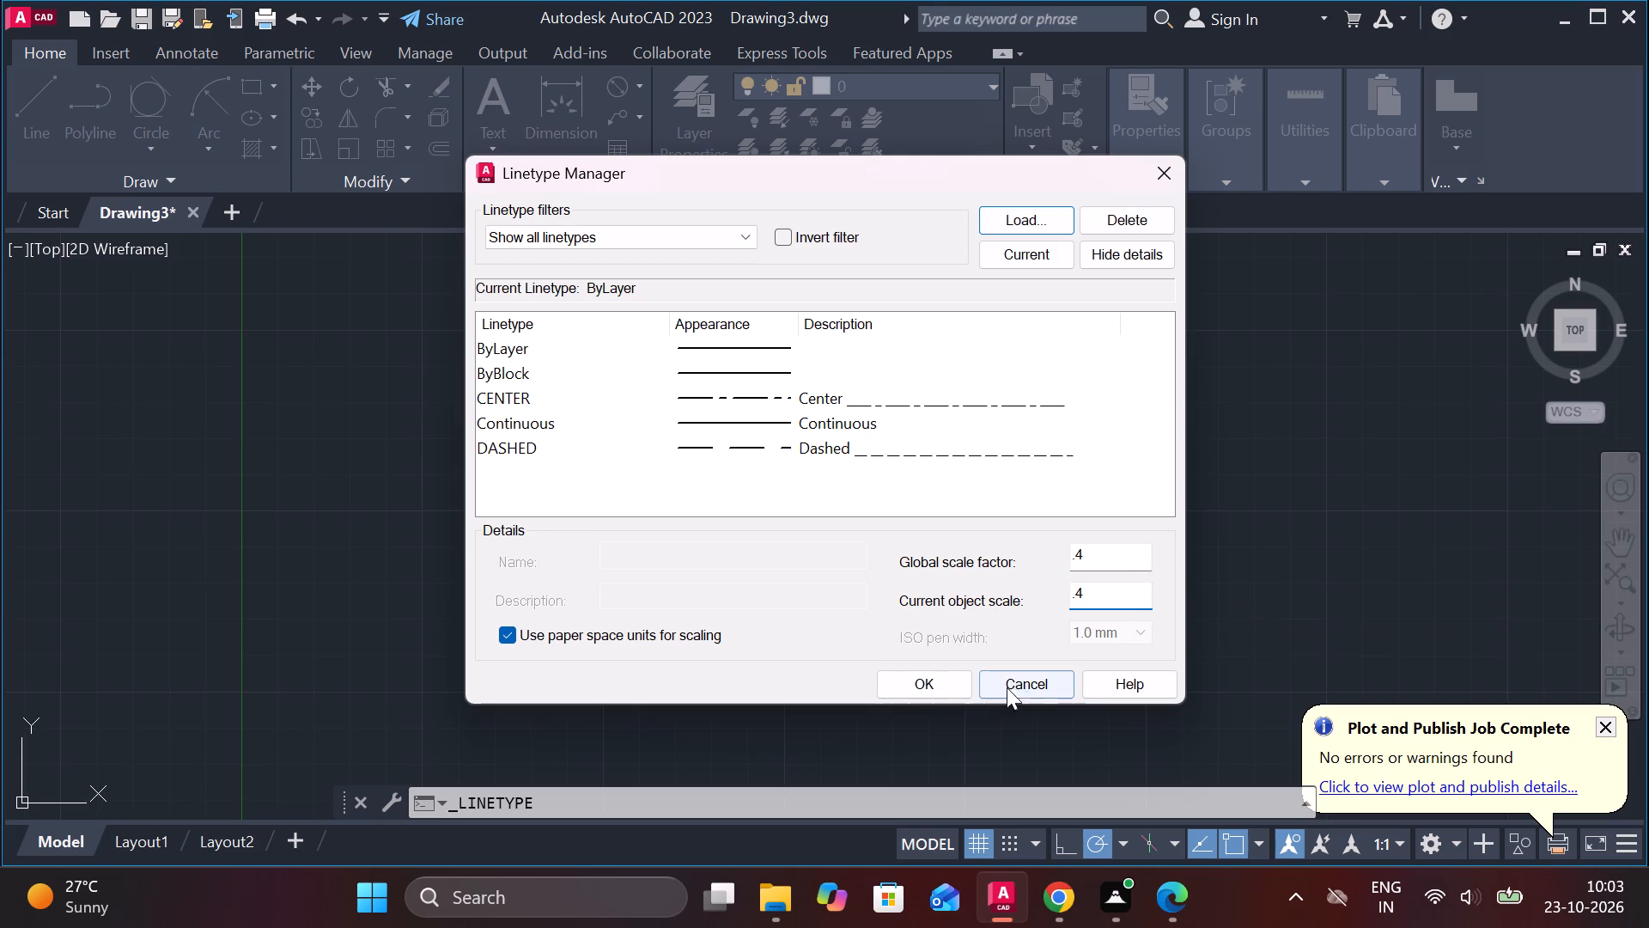
pyautogui.click(940, 687)
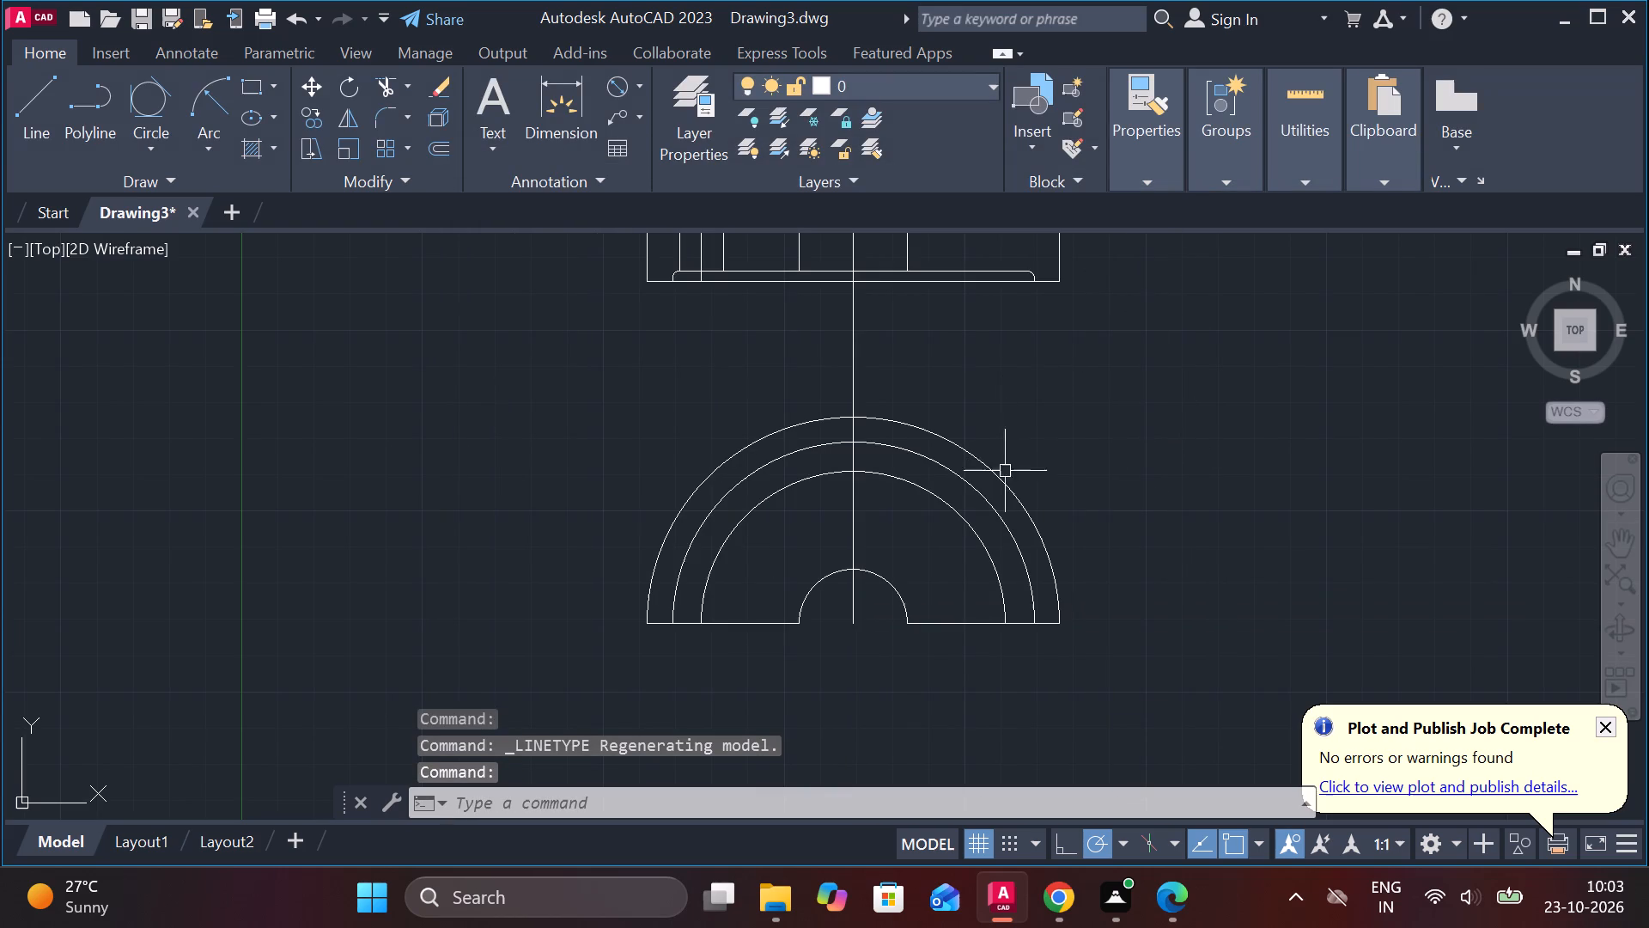
# Apply the DASHED linetype to the semicircular view's third arc from the outside.
pyautogui.click(961, 510)
pyautogui.click(1135, 185)
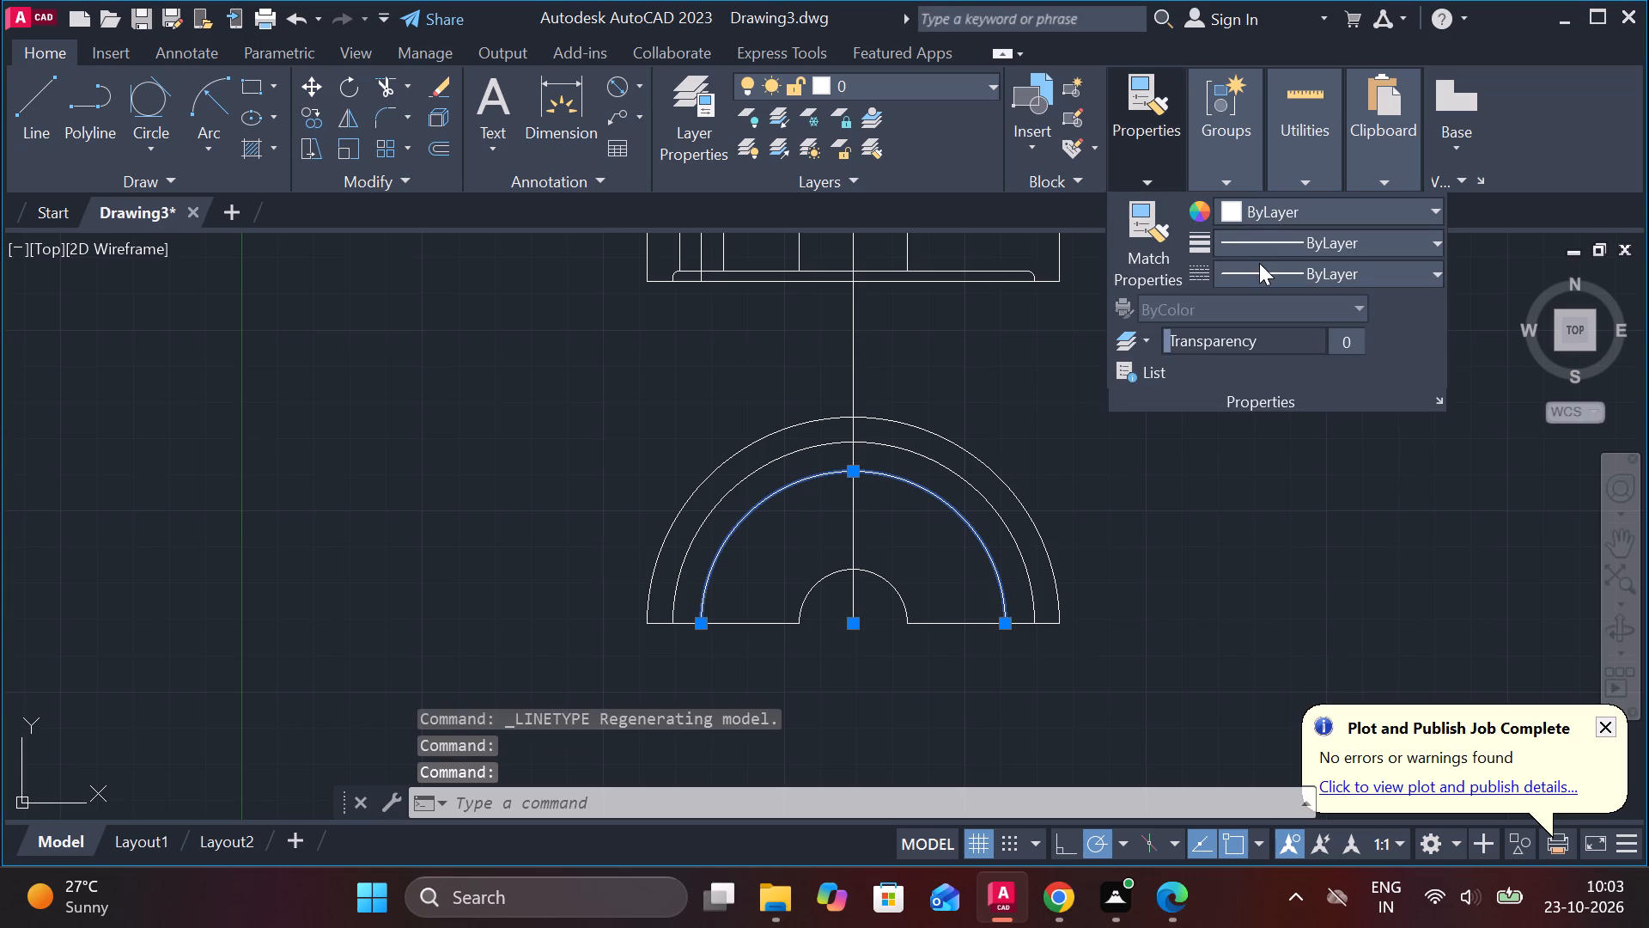
pyautogui.click(1259, 263)
pyautogui.click(1277, 419)
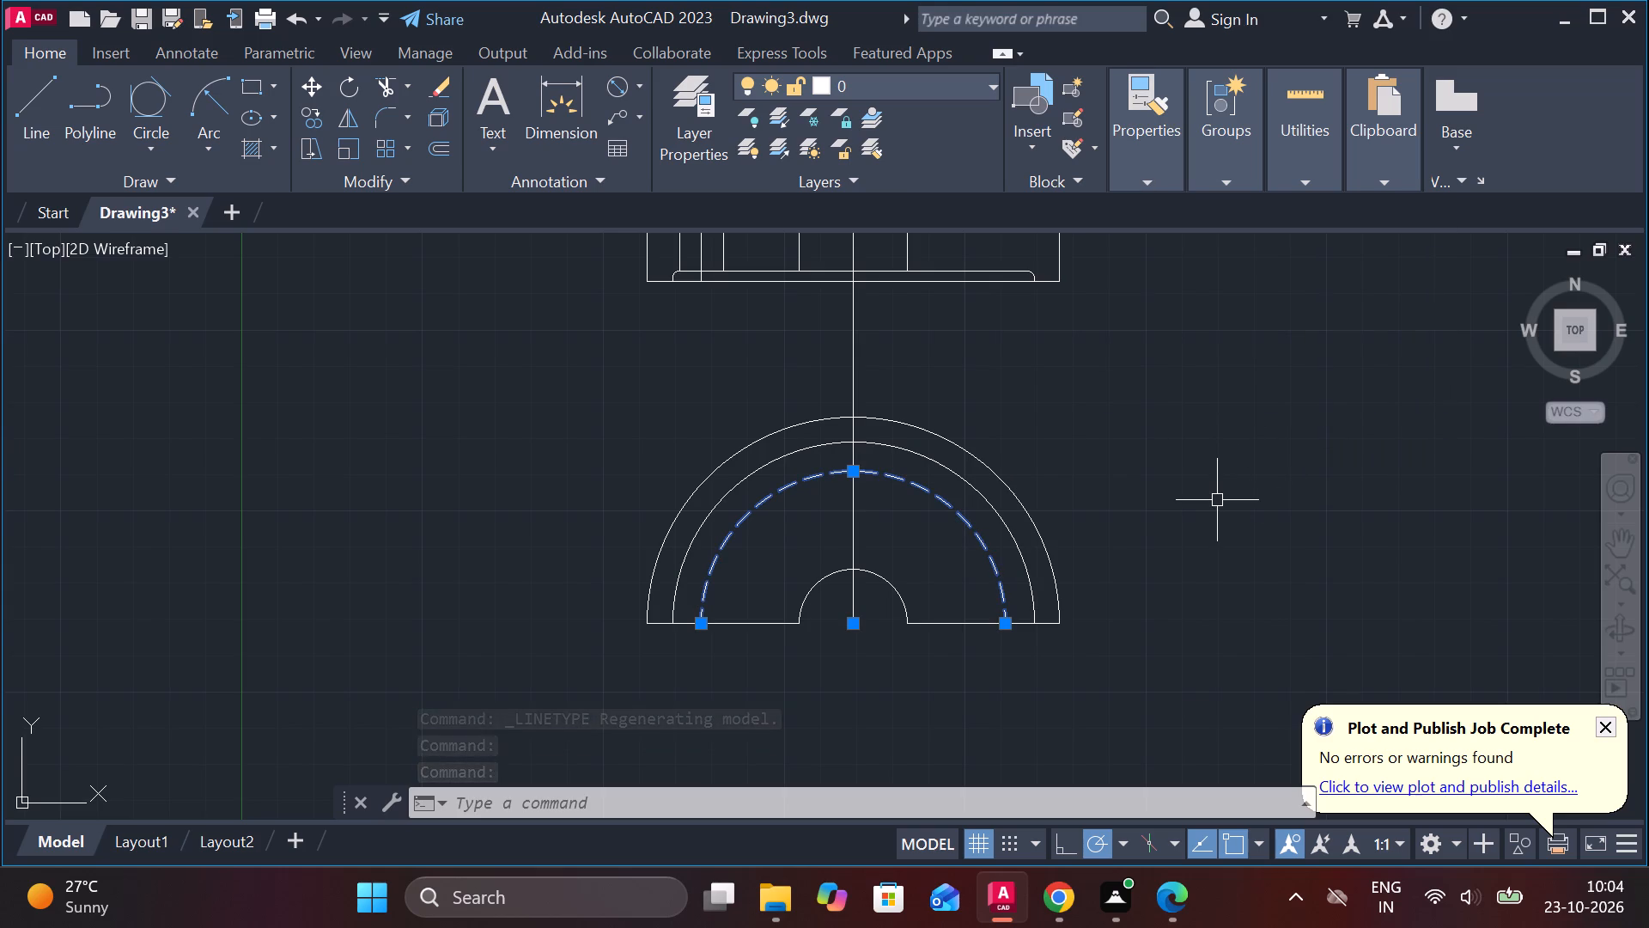
pyautogui.press('Escape')
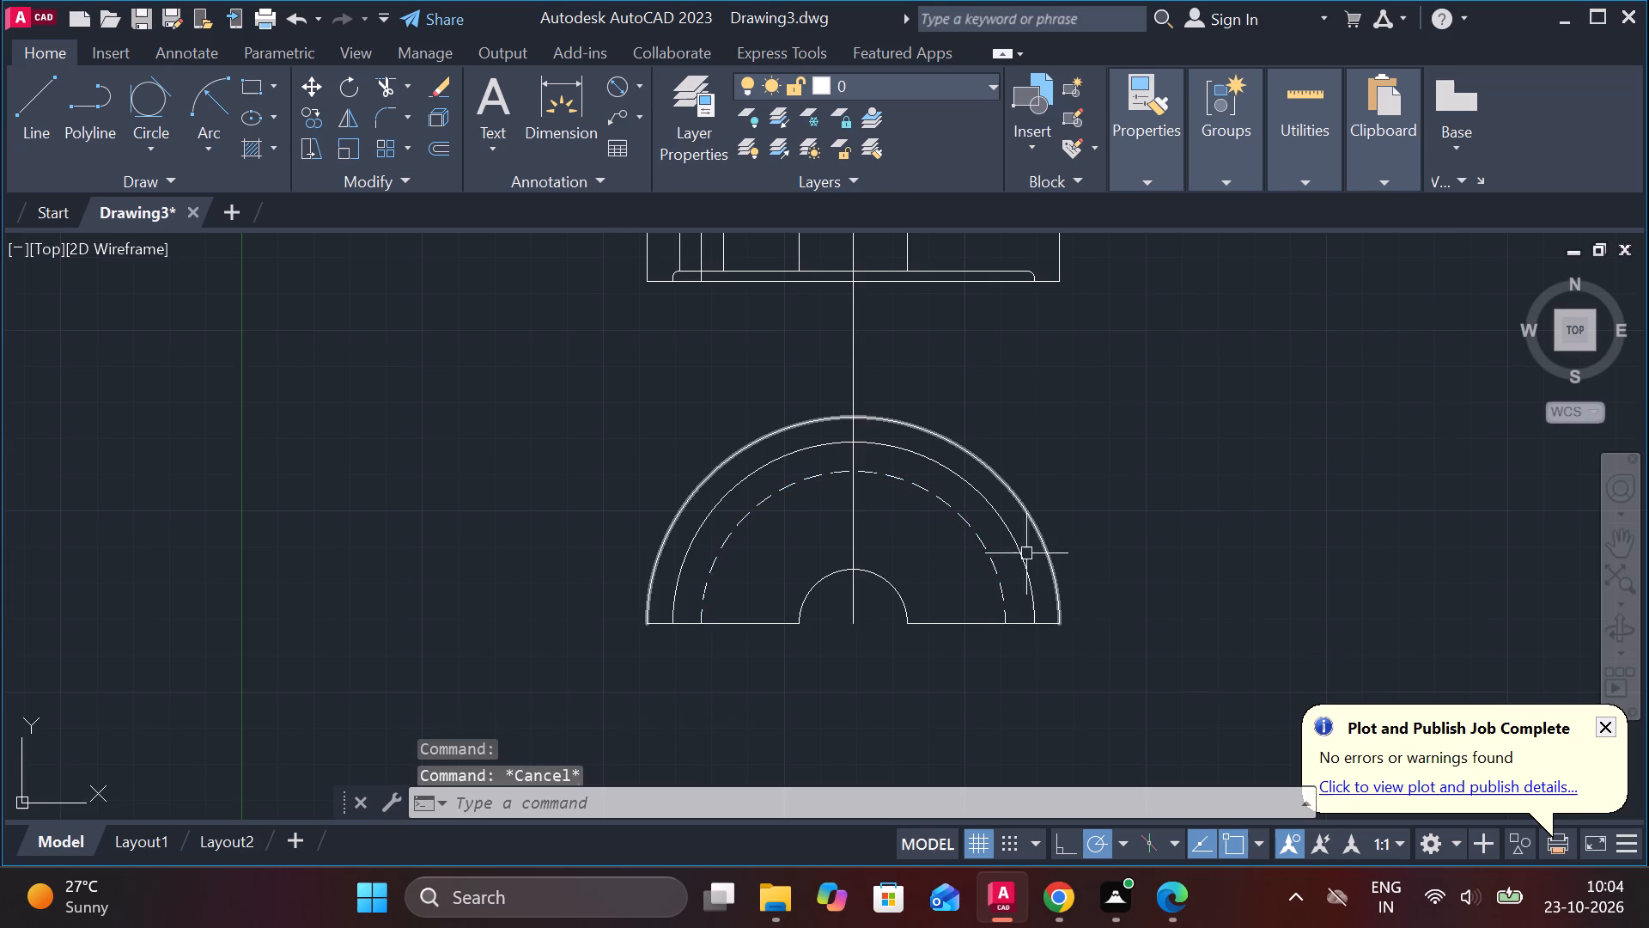
# Apply the DASHED linetype to the semicircular view's second arc from the outside.
pyautogui.click(974, 490)
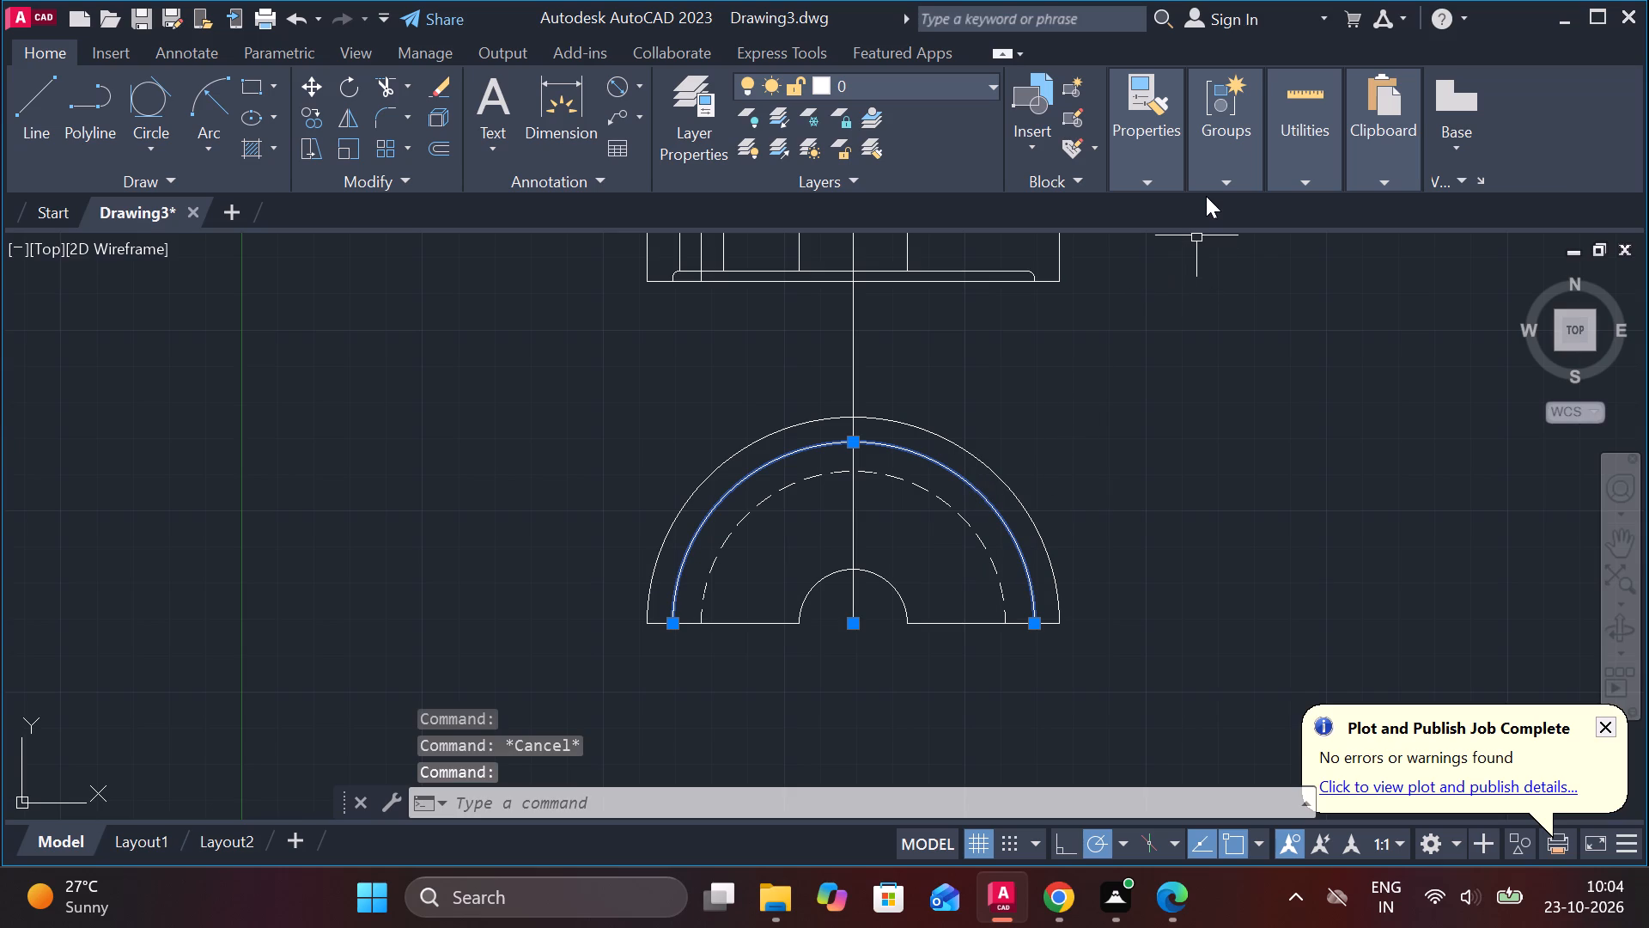
pyautogui.click(1186, 181)
pyautogui.click(1182, 181)
pyautogui.click(1276, 273)
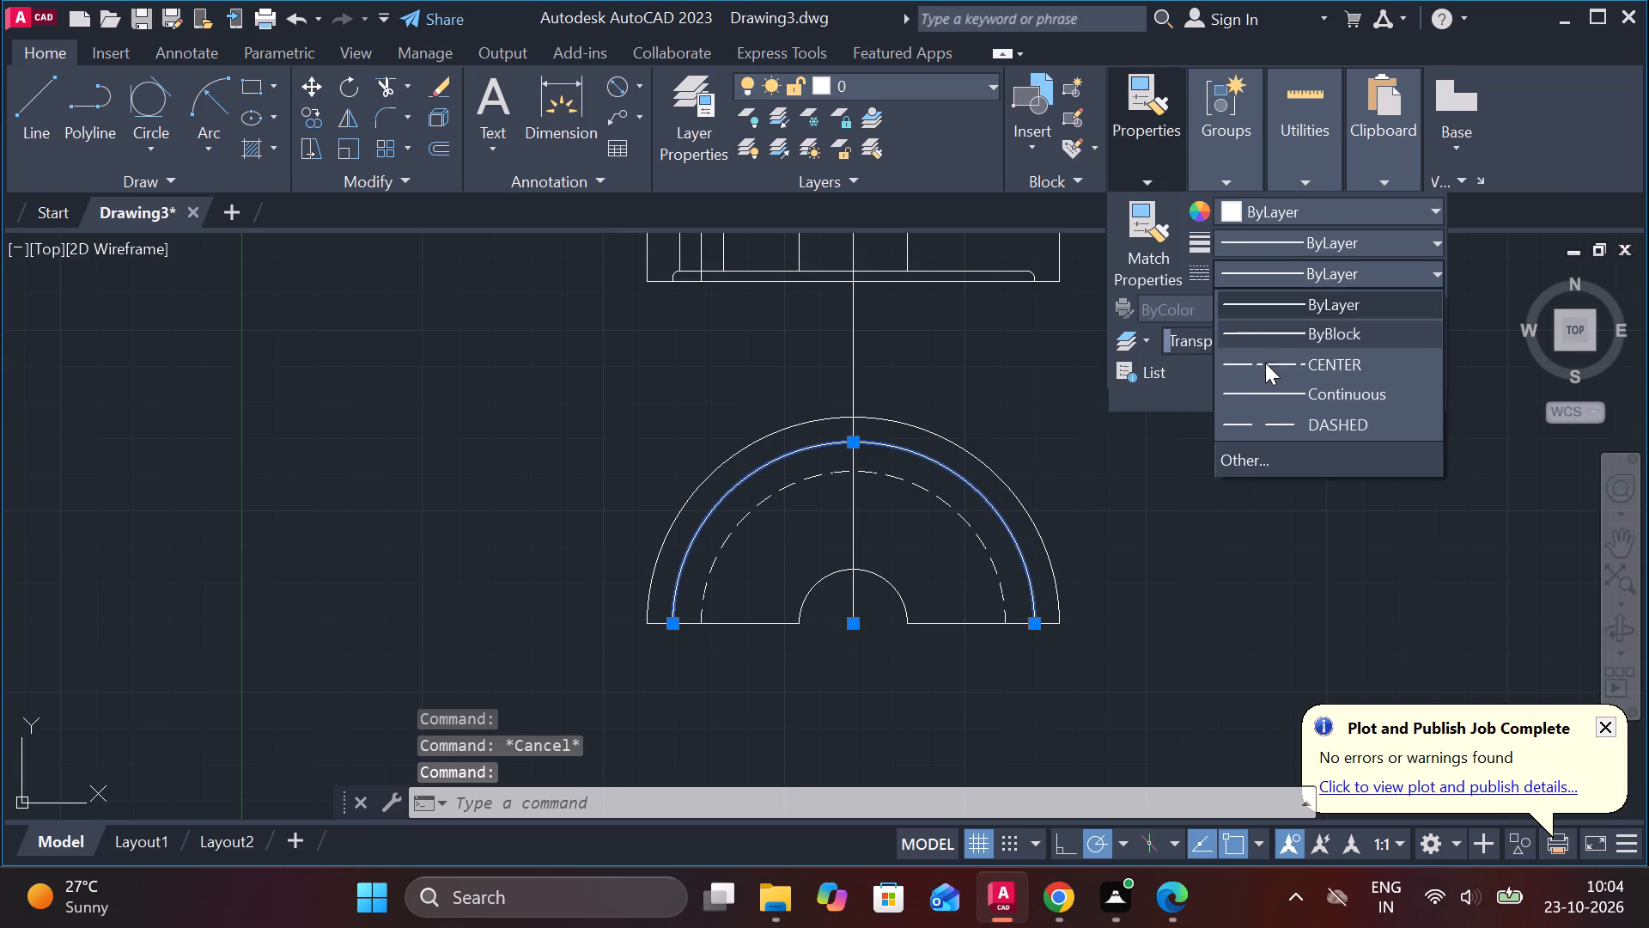
pyautogui.click(1270, 418)
pyautogui.press('Escape')
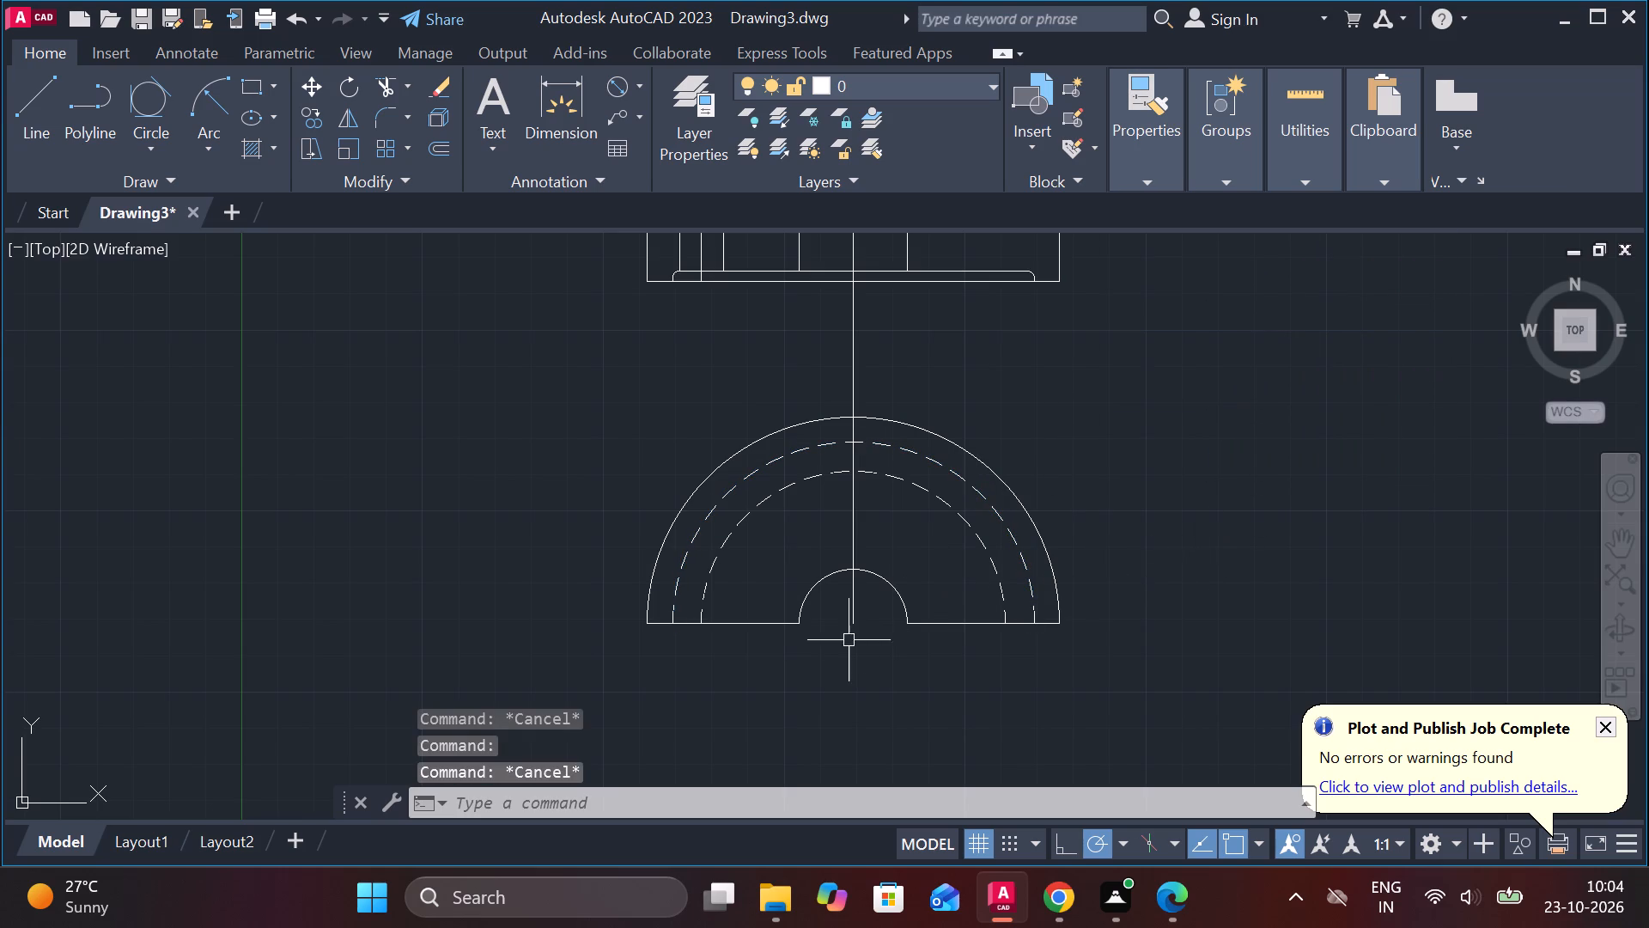
# Draw a circle of diameter 12 centred on the left end of the semicircular view's inner dashed arc.
pyautogui.write('C')
pyautogui.press('space')
pyautogui.scroll(3, 715, 590)
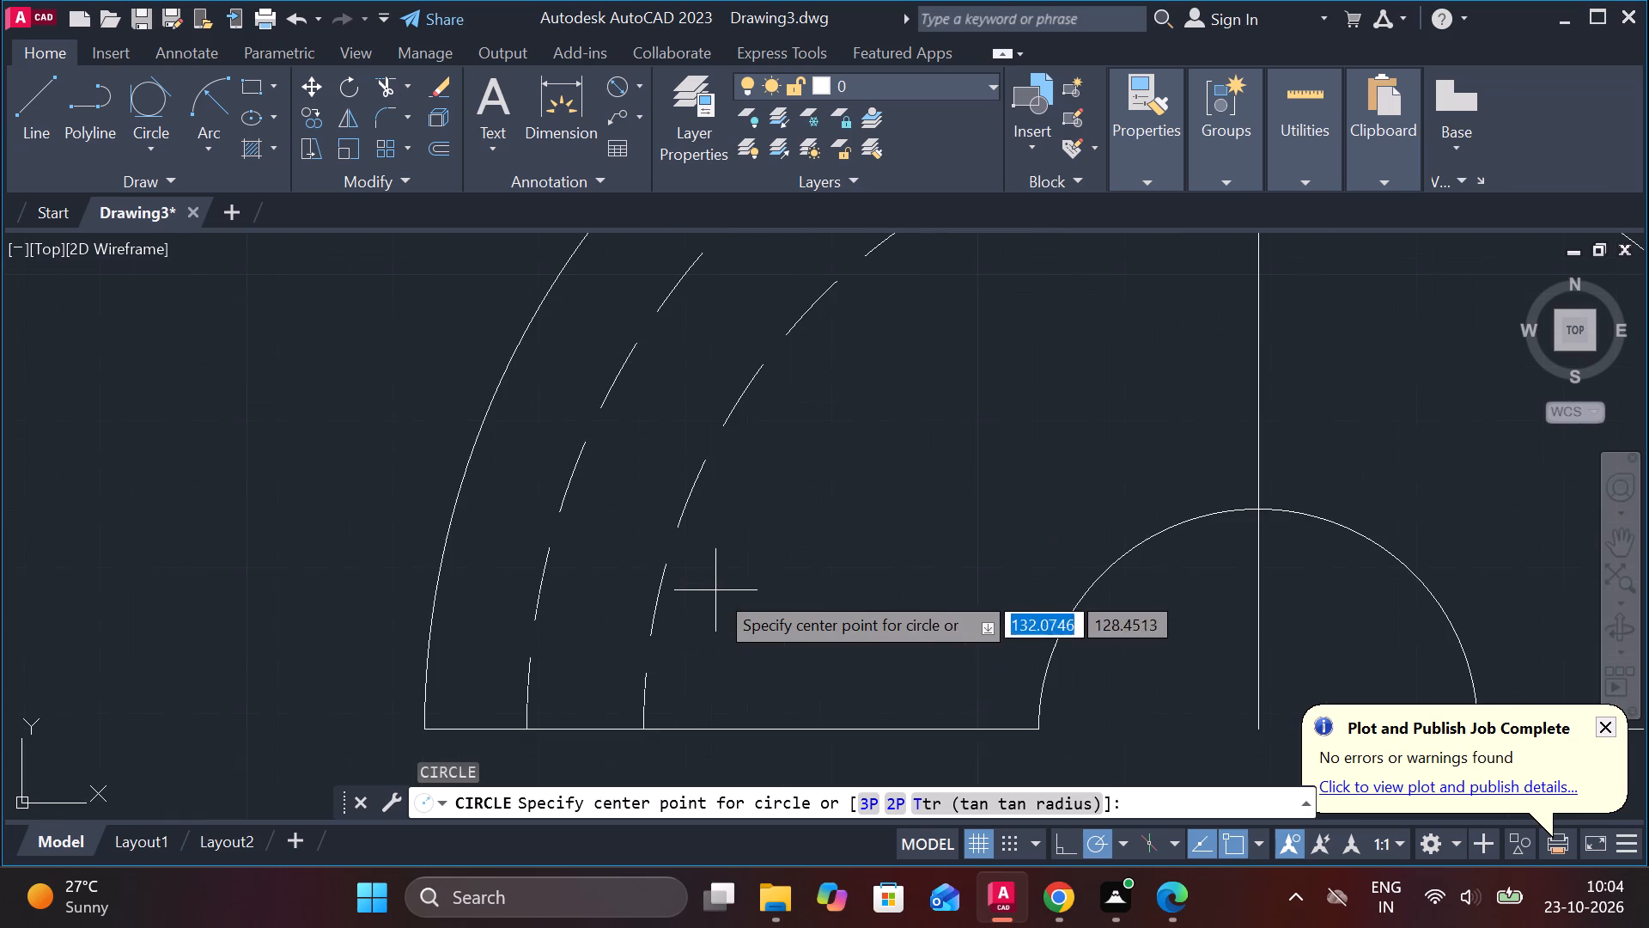
pyautogui.click(653, 724)
pyautogui.moveTo(687, 711); pyautogui.dragTo(701, 610, button='middle')
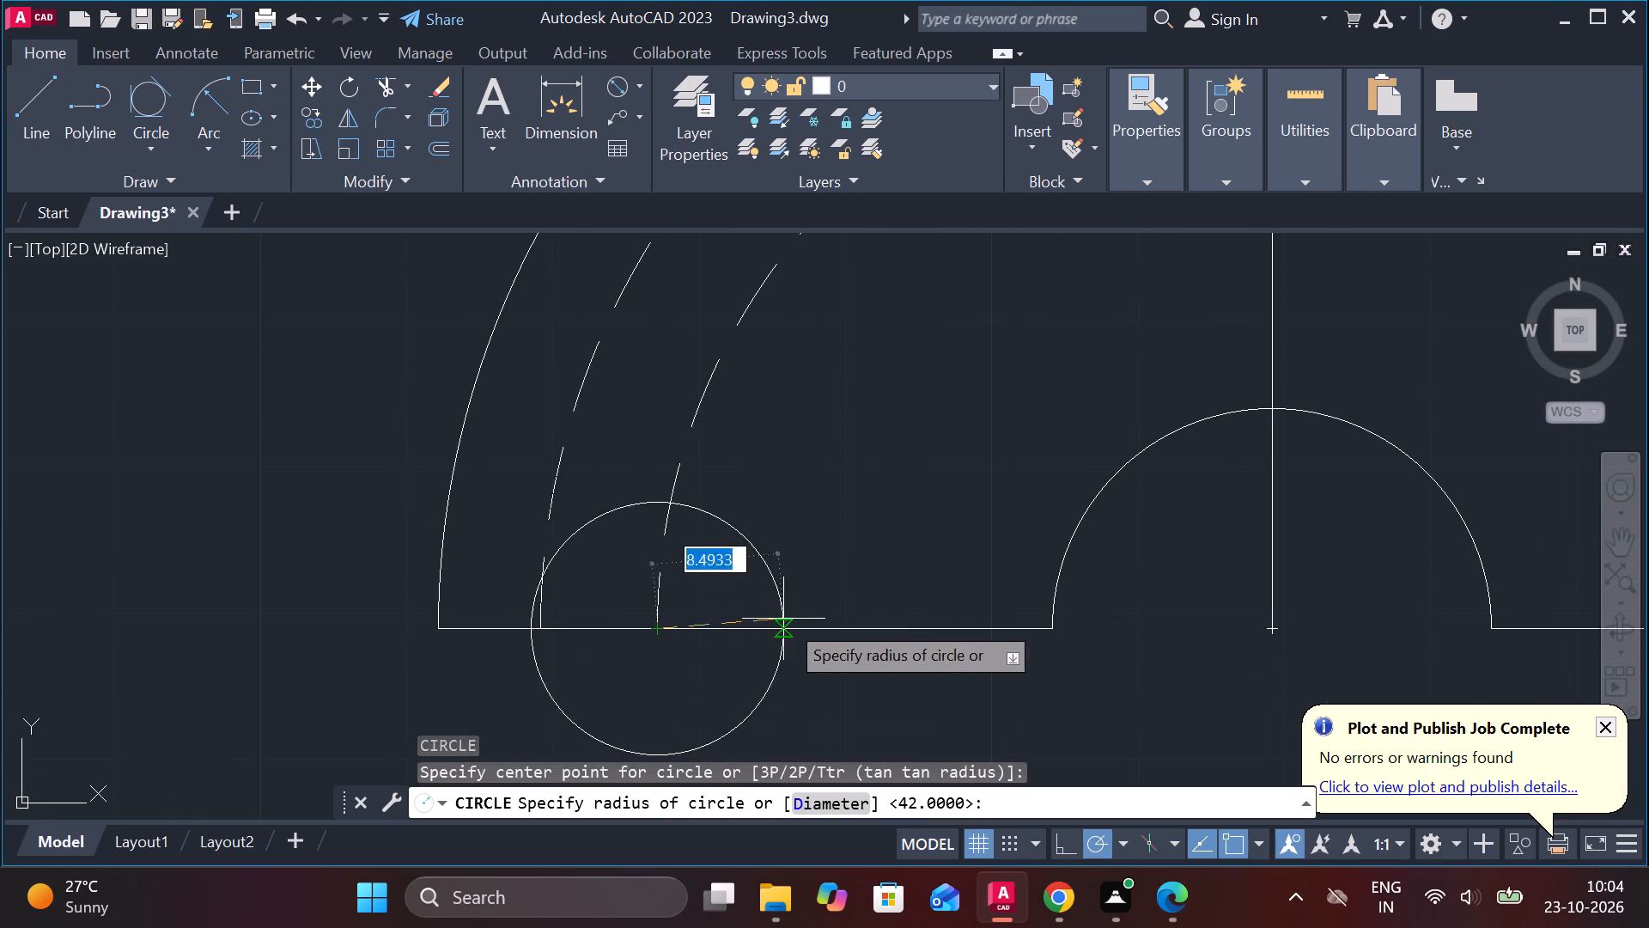
pyautogui.write('D')
pyautogui.press('space')
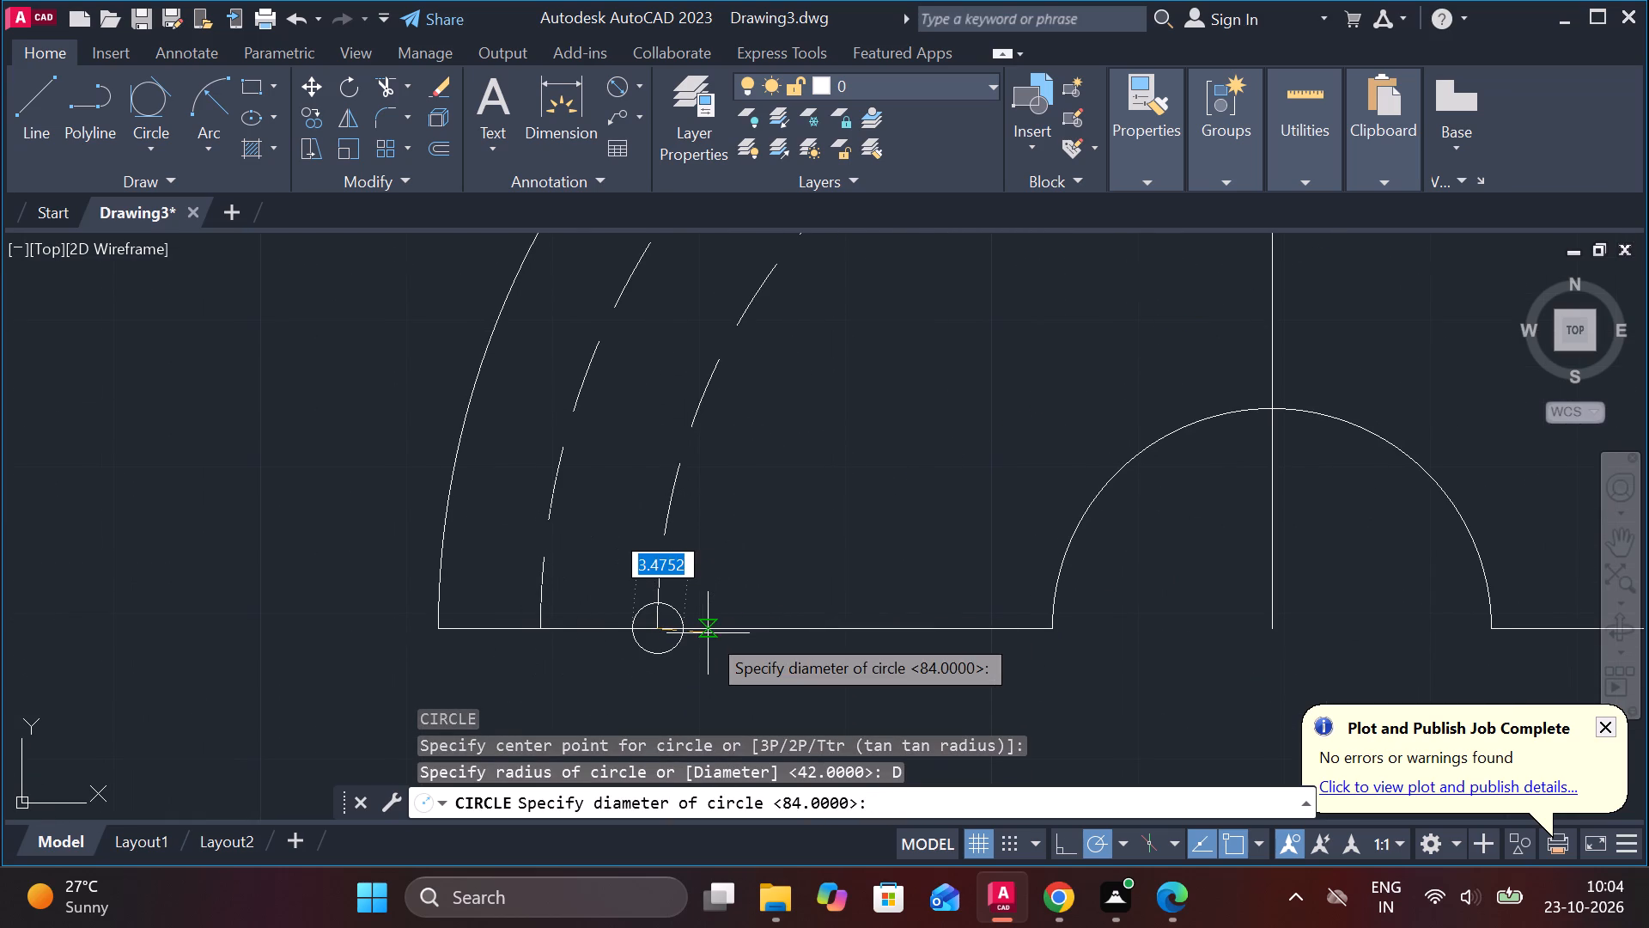
pyautogui.write('12')
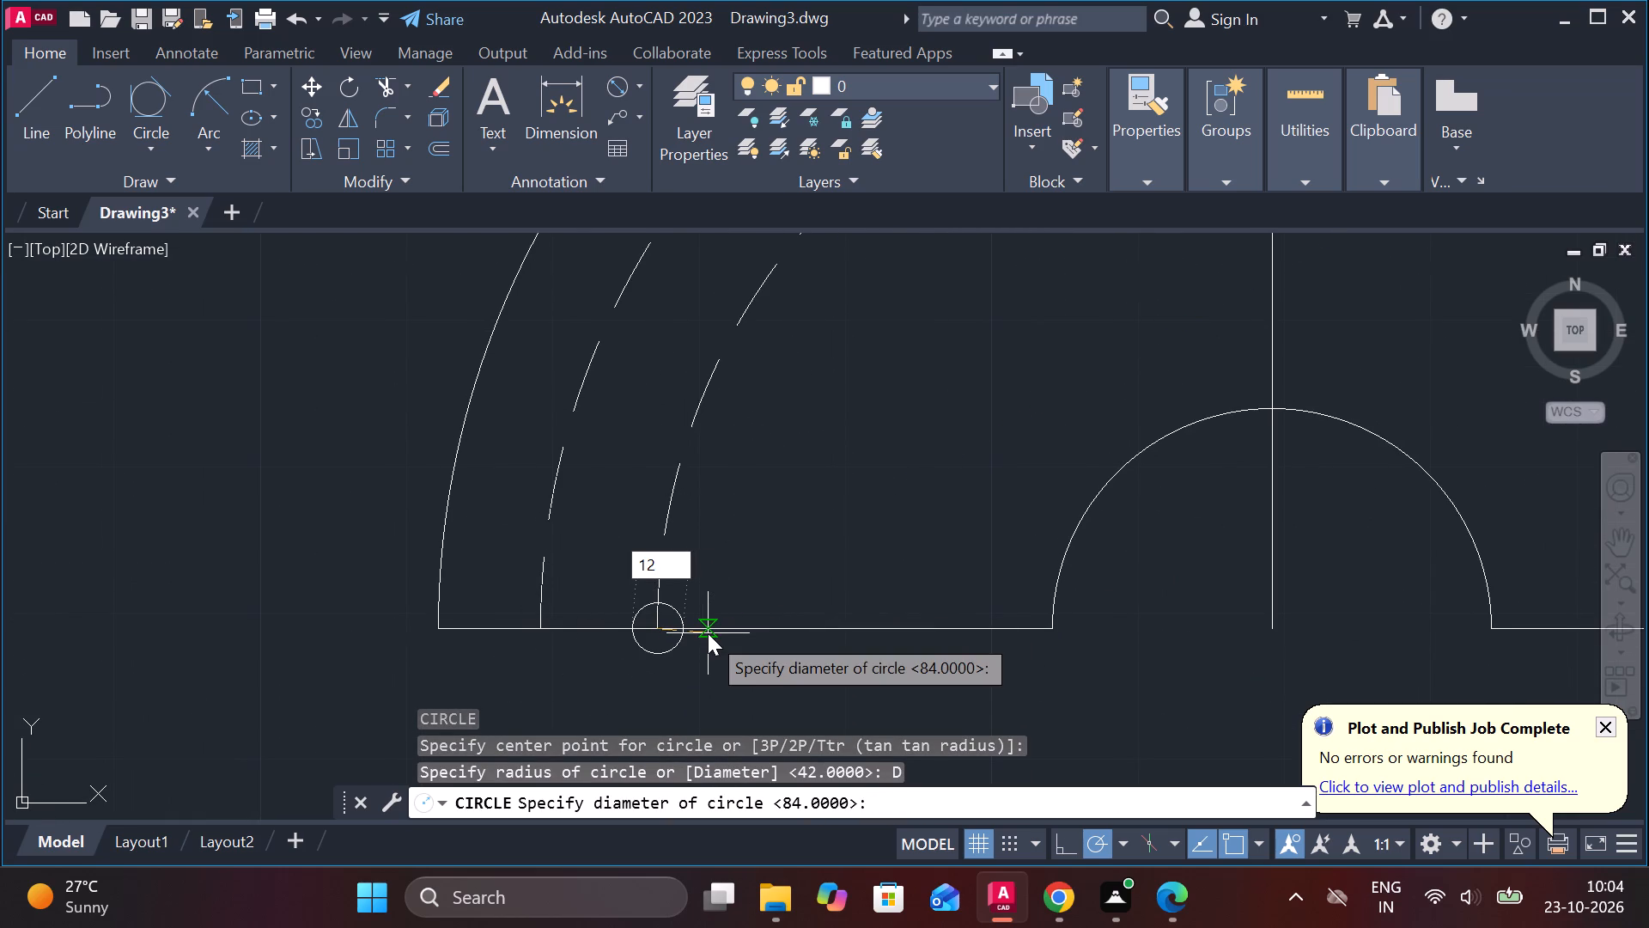
pyautogui.press('space')
# Trim off the half of the small circle that lies below the semicircular view's base line.
pyautogui.write('TR')
pyautogui.press('space')
pyautogui.click(724, 675)
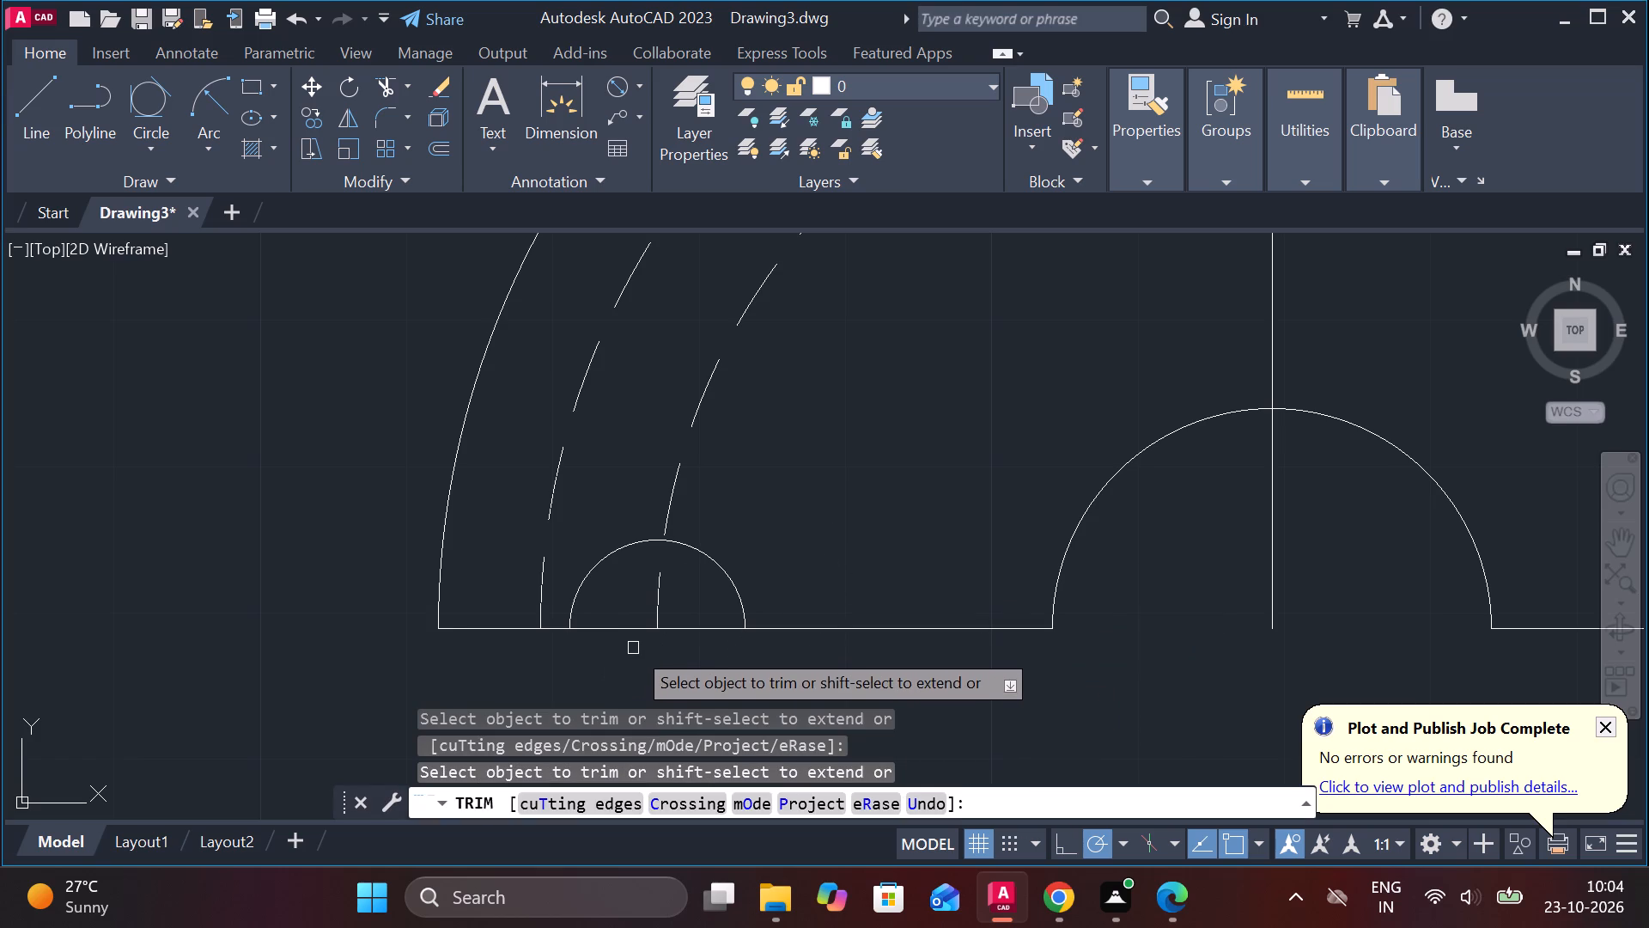
pyautogui.press('Escape')
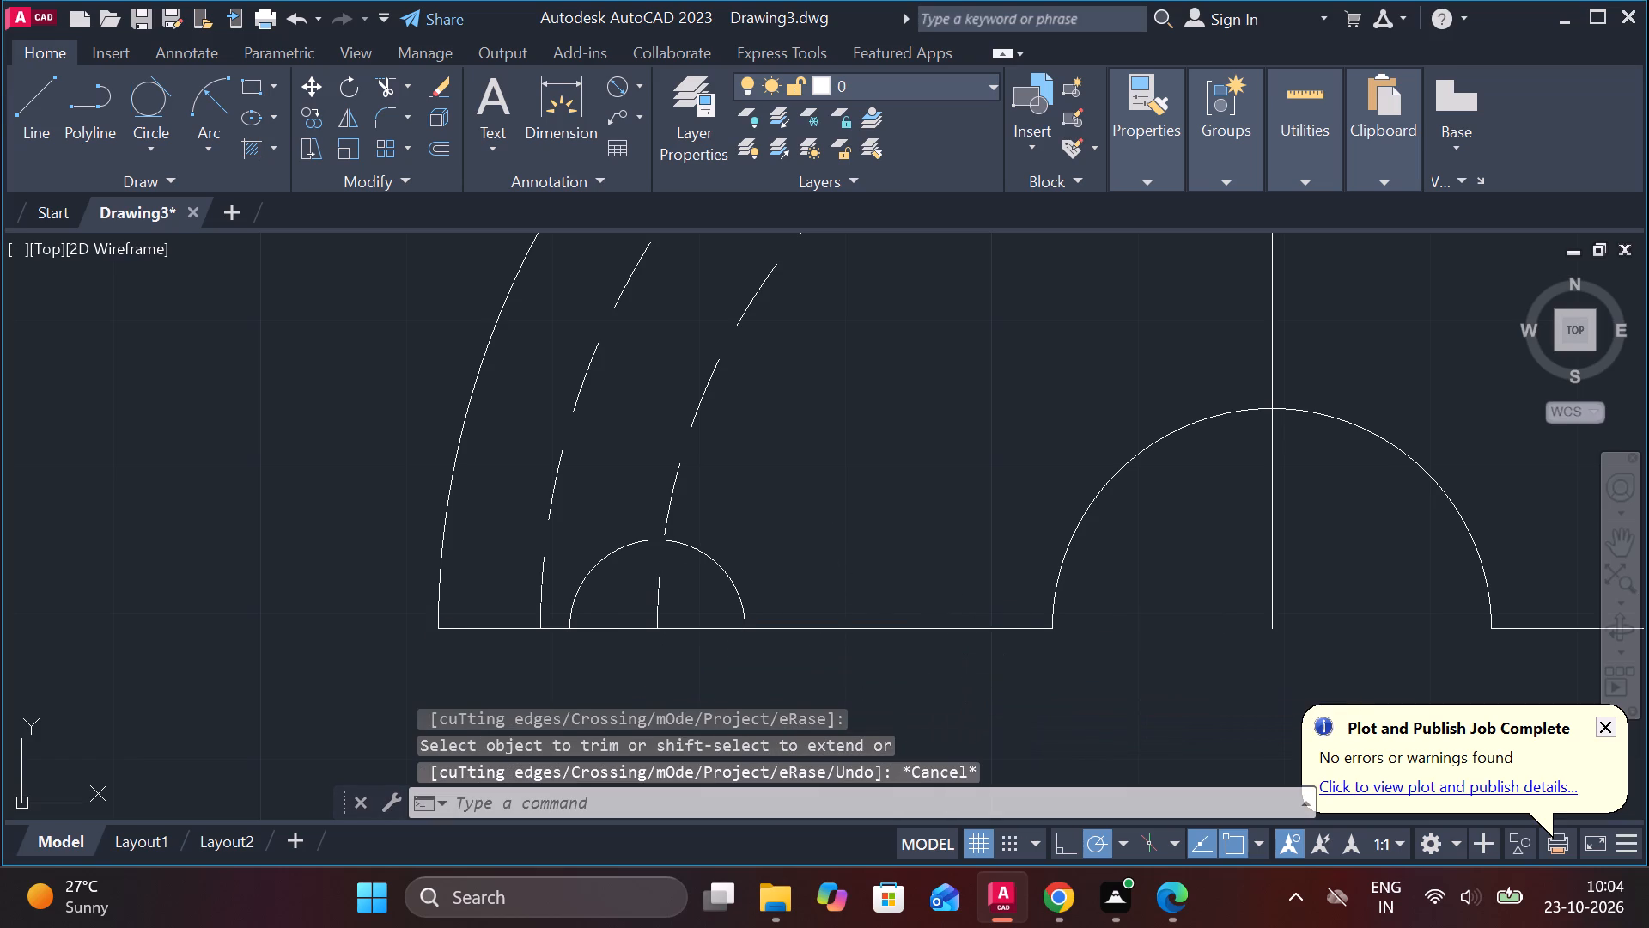
# Apply the CENTER linetype to both horizontal base lines of the semicircular view.
pyautogui.click(960, 629)
pyautogui.moveTo(928, 629); pyautogui.dragTo(651, 580, button='middle')
pyautogui.scroll(-2, 667, 576)
pyautogui.click(1031, 588)
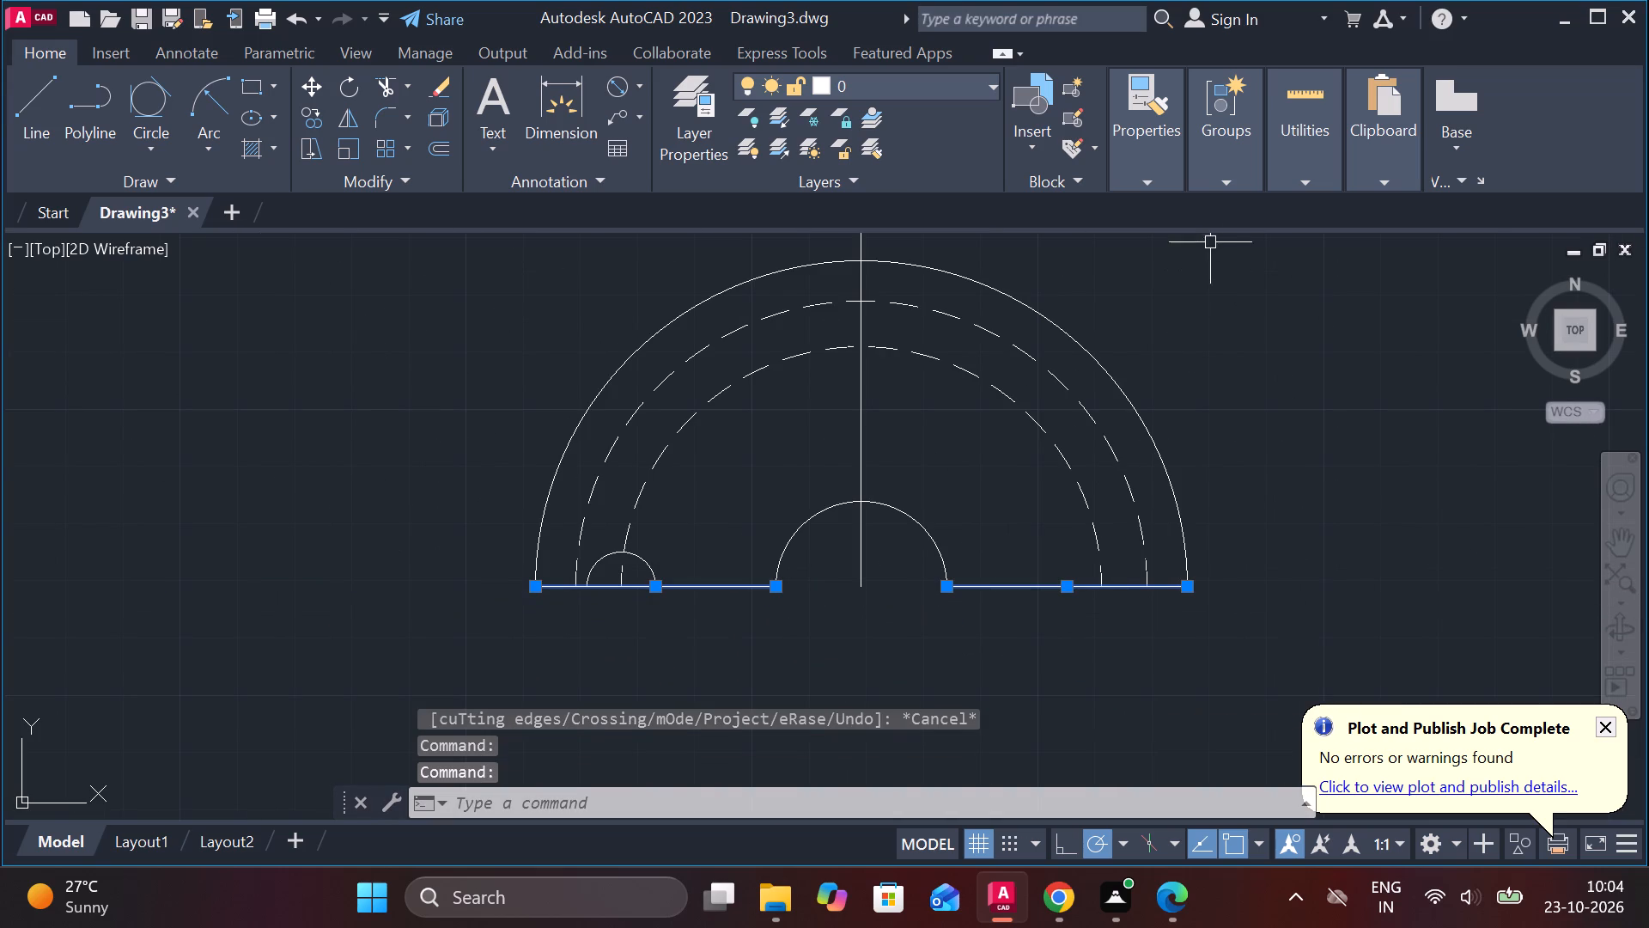
pyautogui.click(1137, 186)
pyautogui.click(1263, 264)
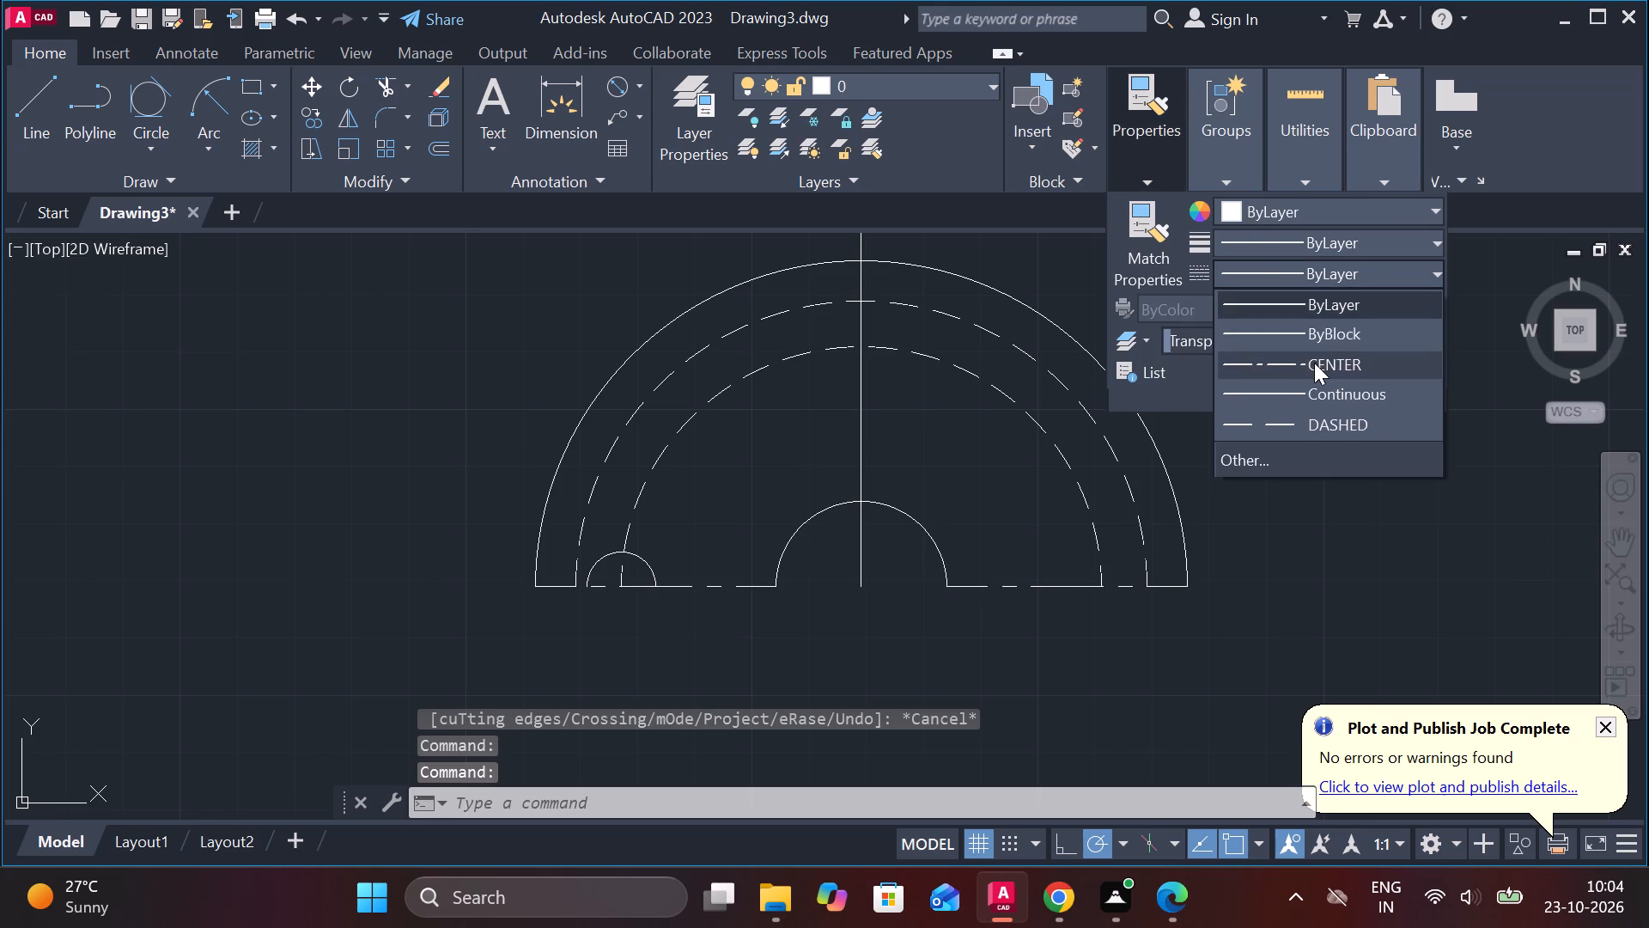
pyautogui.click(1314, 363)
pyautogui.press('Escape')
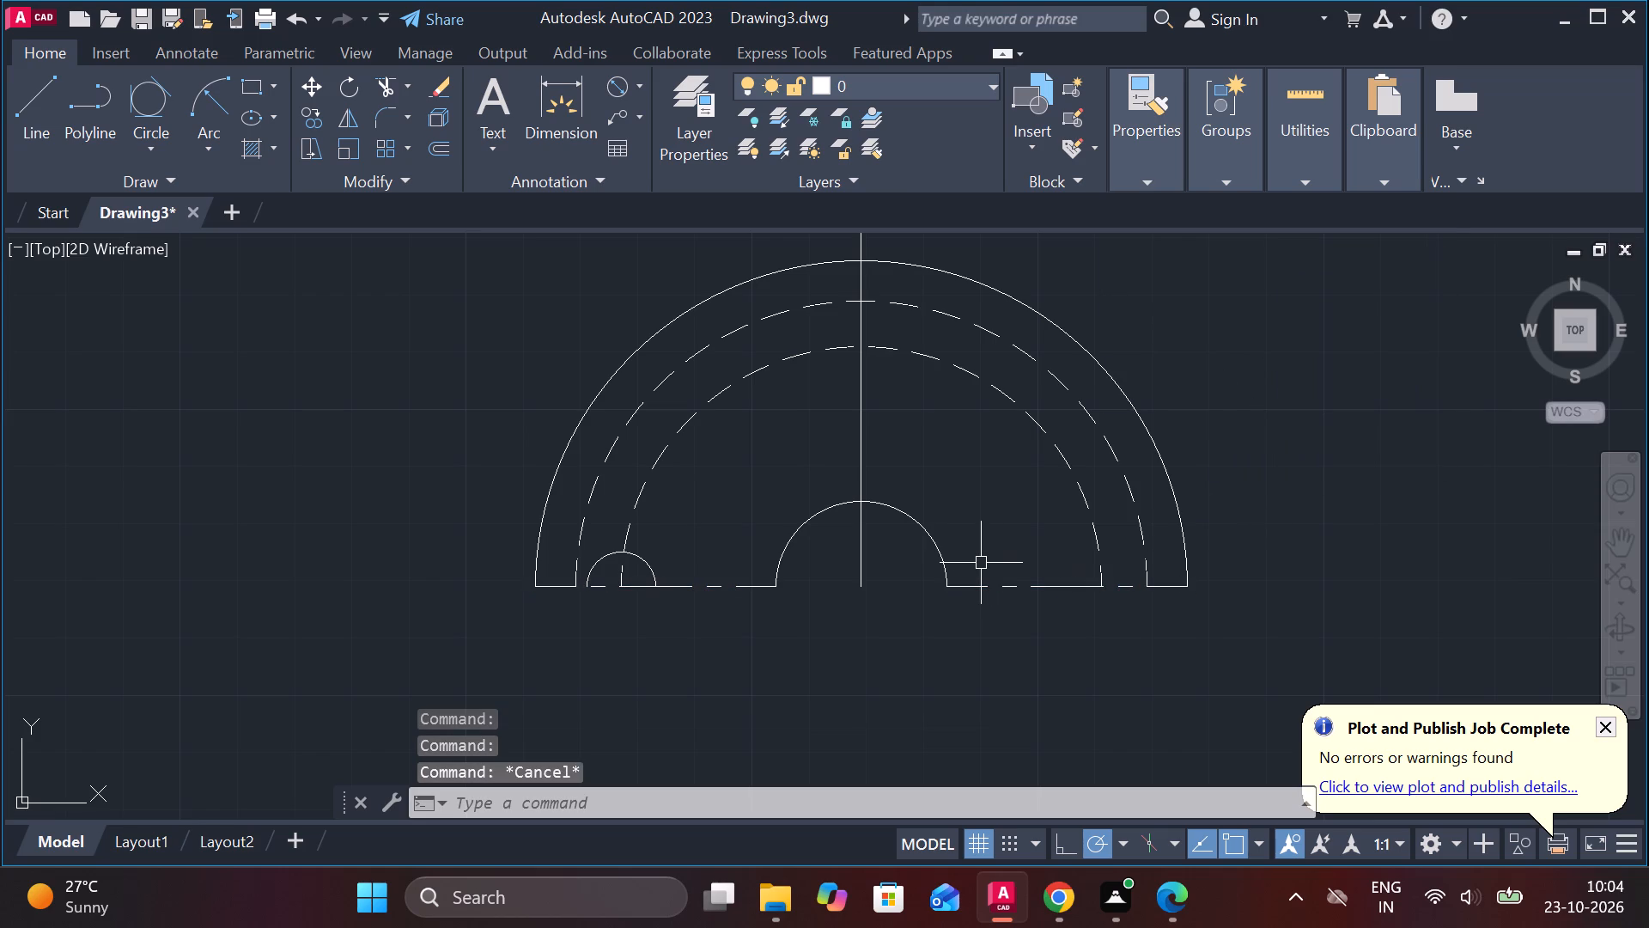
# Lengthen the shared vertical centre line upward so it extends past the rectangular view's top edge.
pyautogui.scroll(-2, 958, 559)
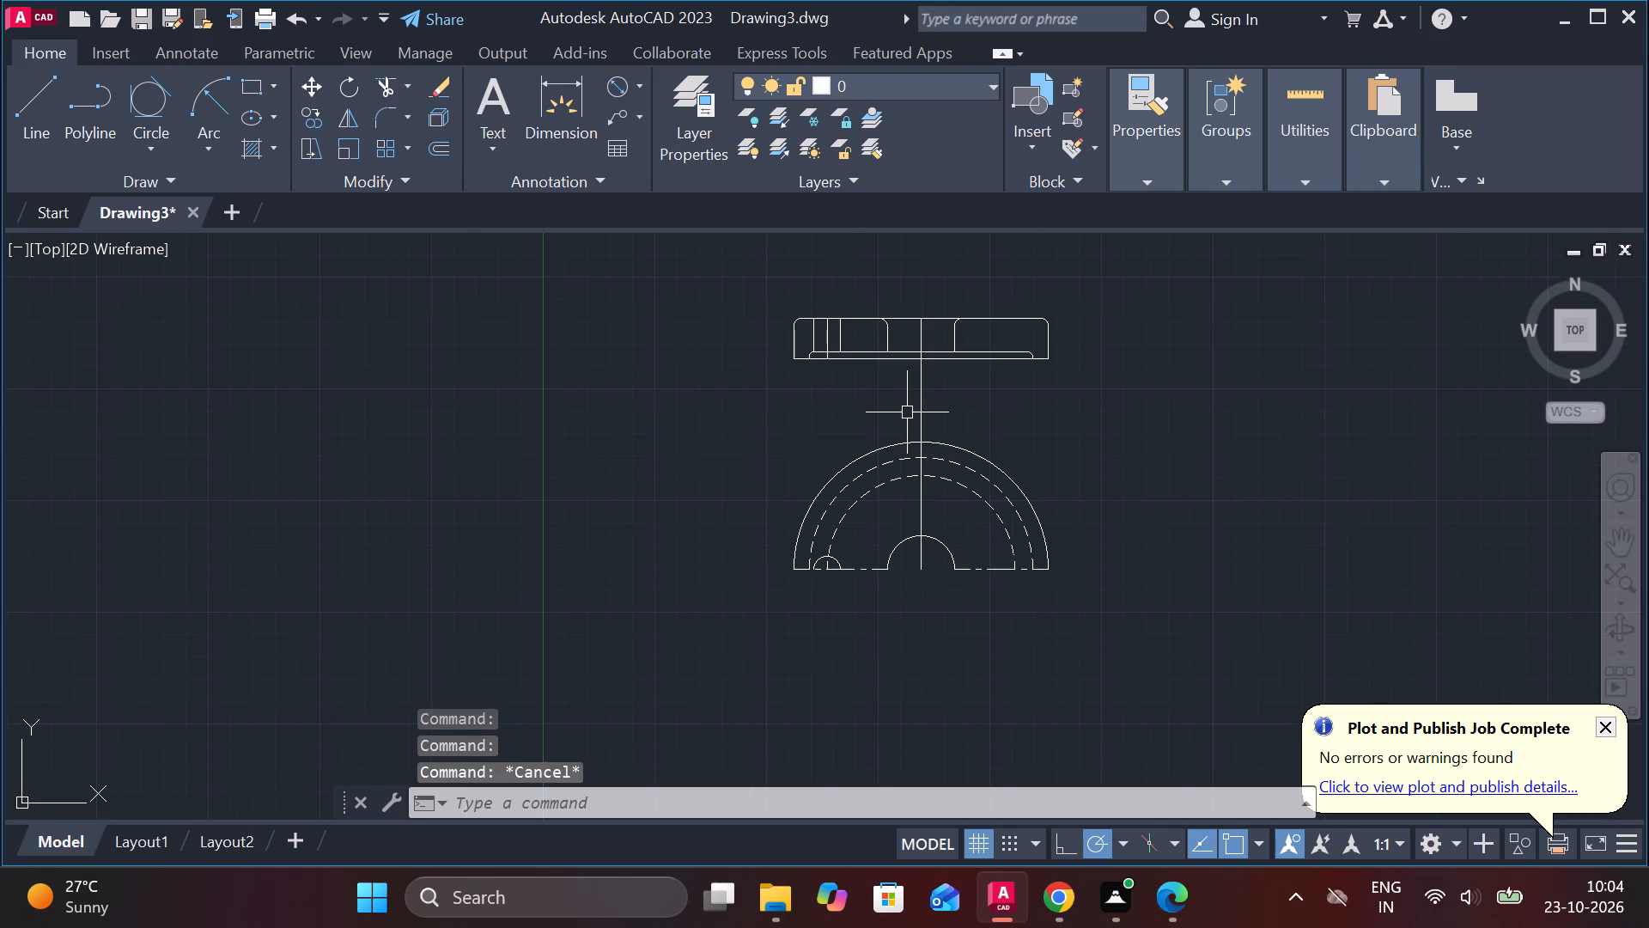
pyautogui.moveTo(907, 412); pyautogui.dragTo(862, 546, button='middle')
pyautogui.scroll(1, 884, 455)
pyautogui.click(864, 473)
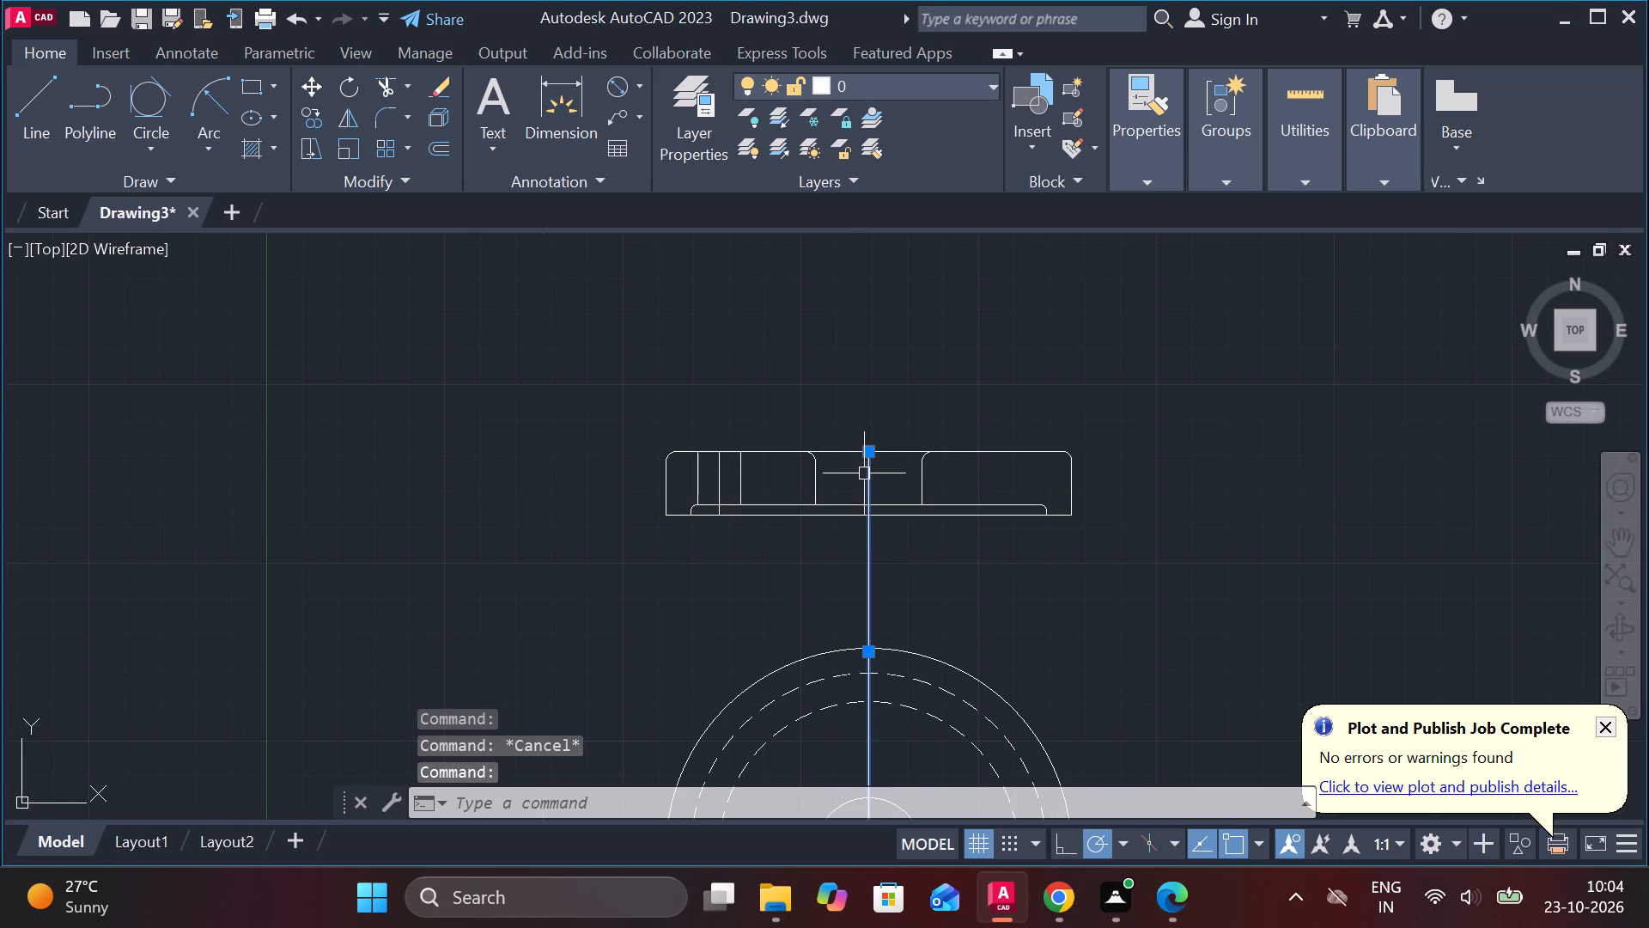
pyautogui.click(913, 522)
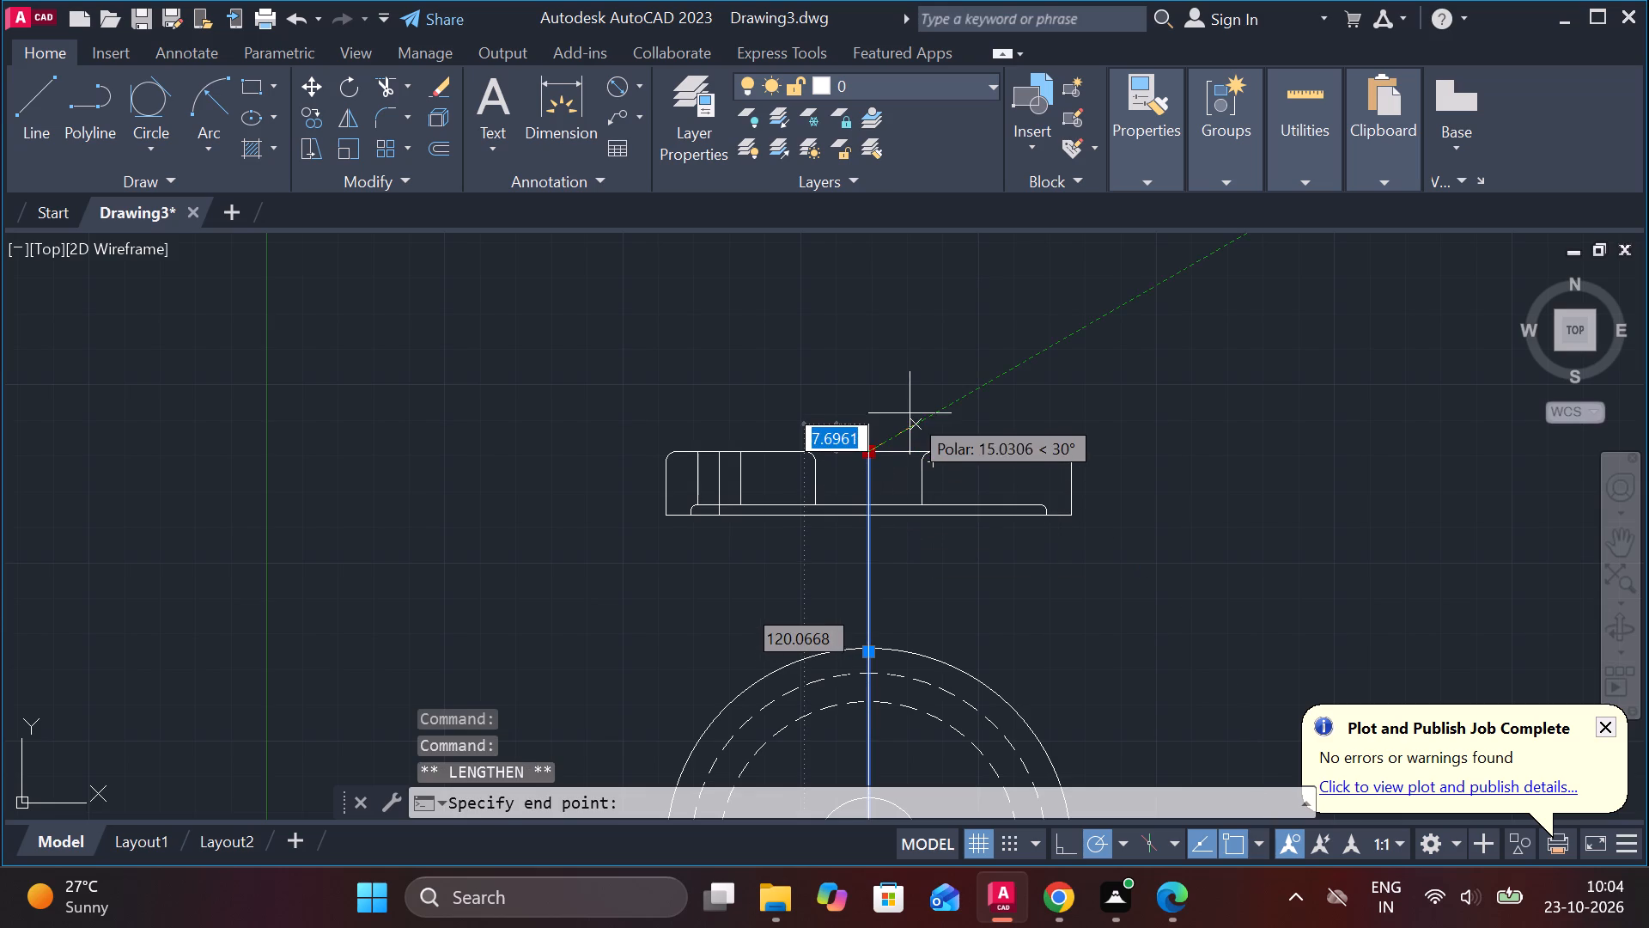
pyautogui.click(904, 392)
pyautogui.press('Escape')
pyautogui.scroll(-2, 1196, 567)
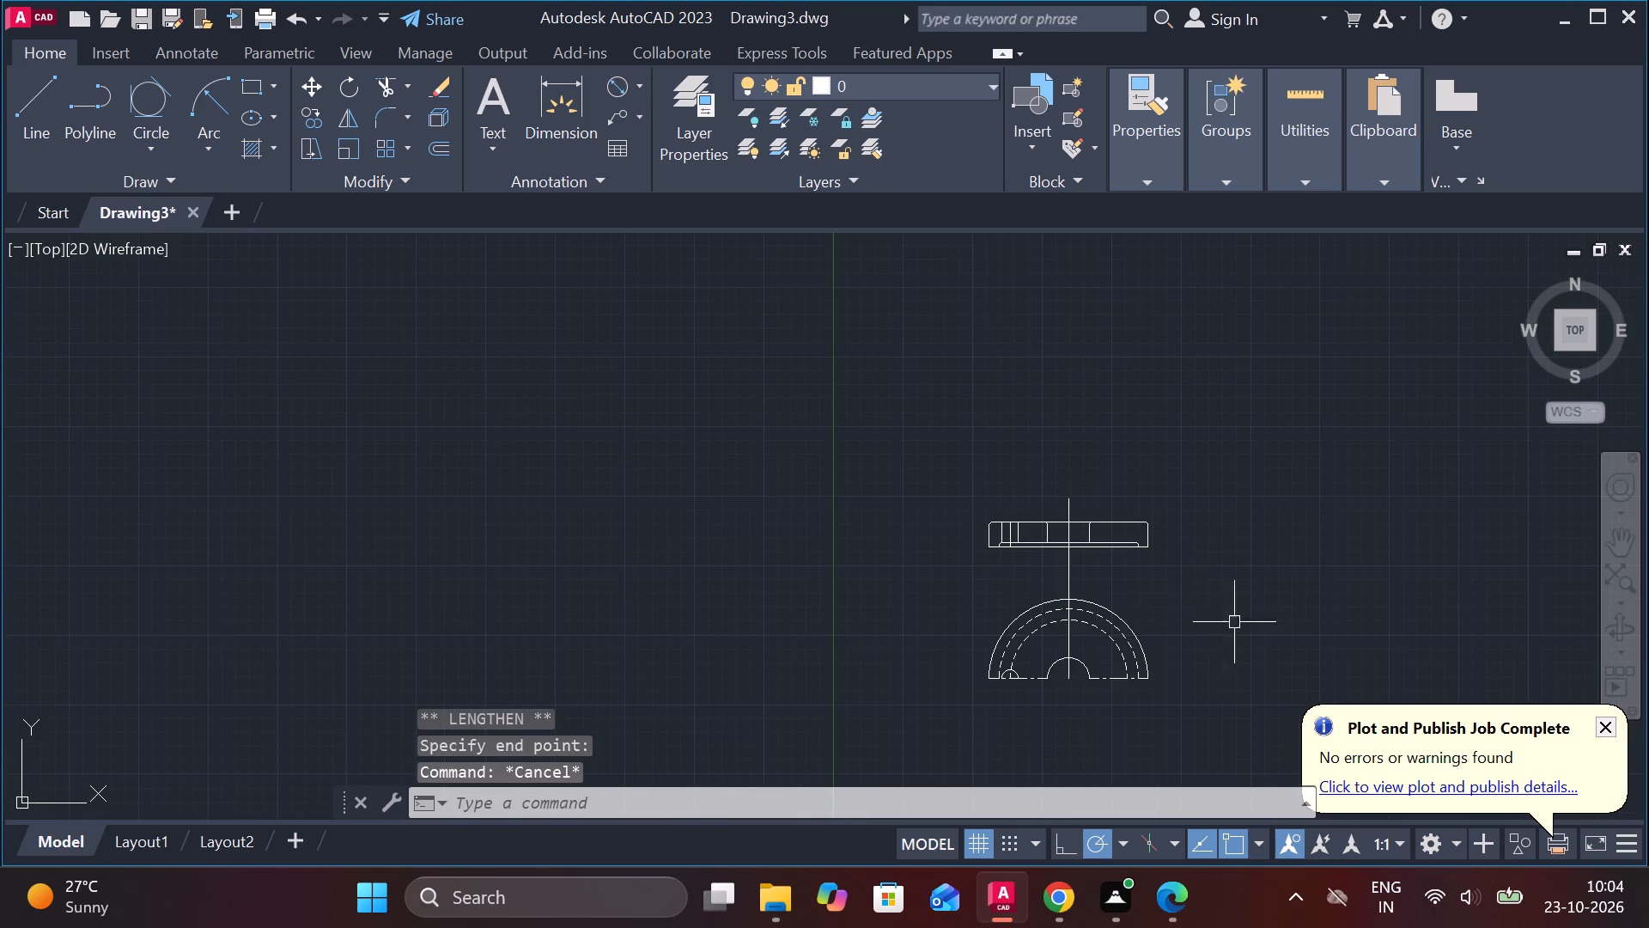
# Copy the rectangular view, without its vertical centre line, to the empty area far to the left of the original.
pyautogui.moveTo(1233, 622); pyautogui.dragTo(1144, 519, button='middle')
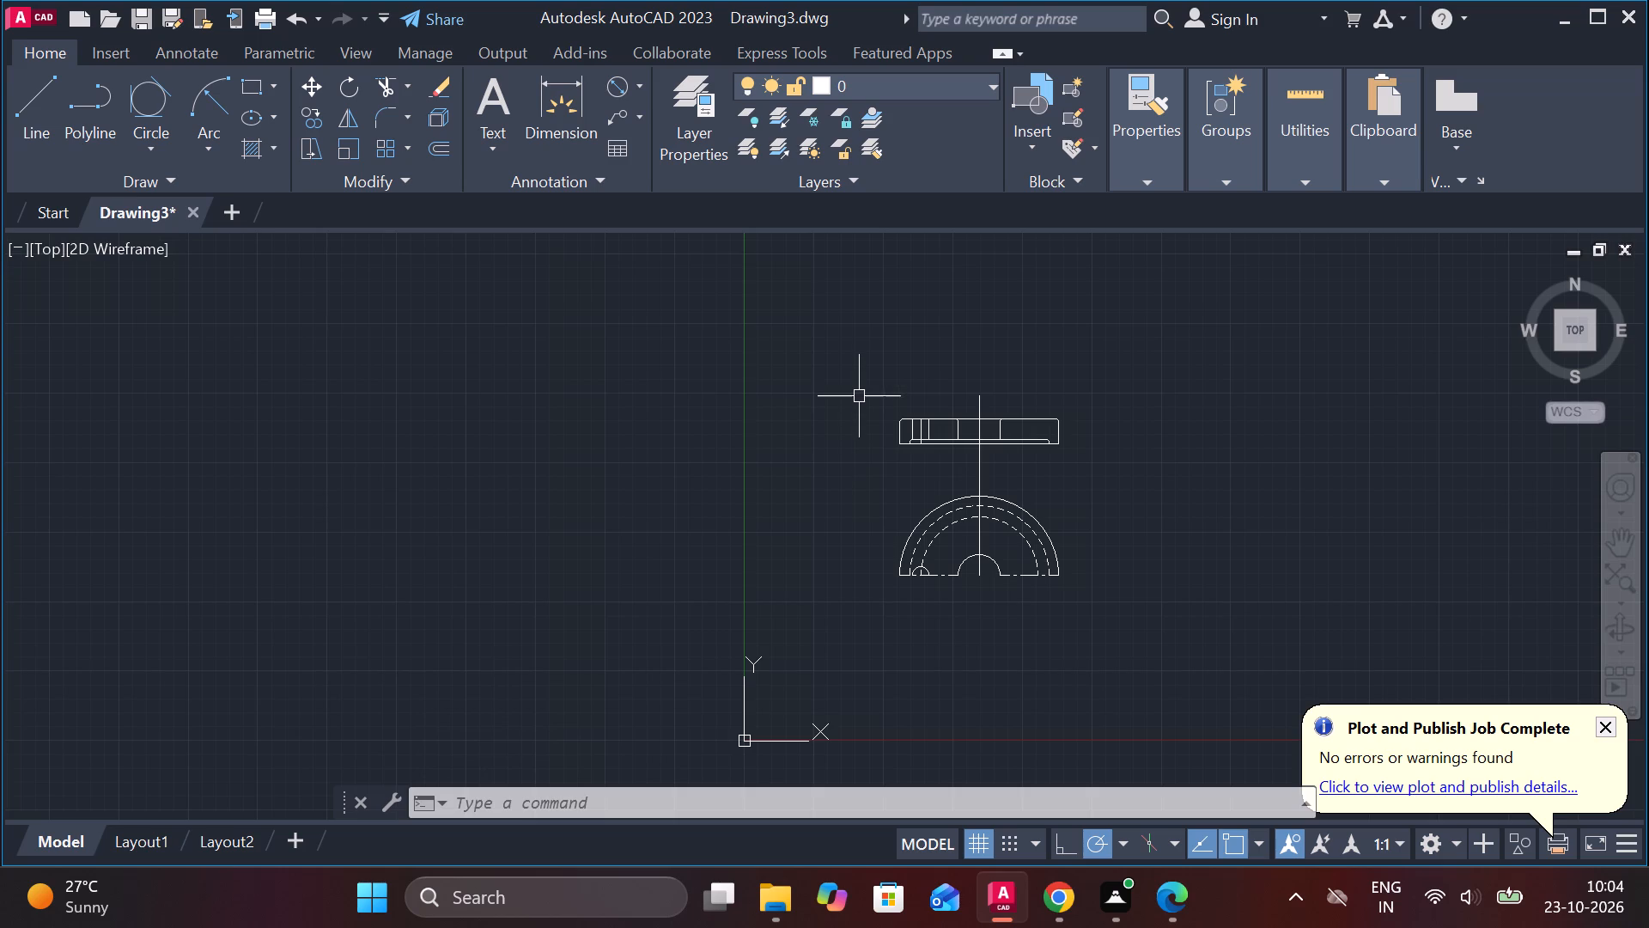
pyautogui.click(875, 348)
pyautogui.click(1131, 451)
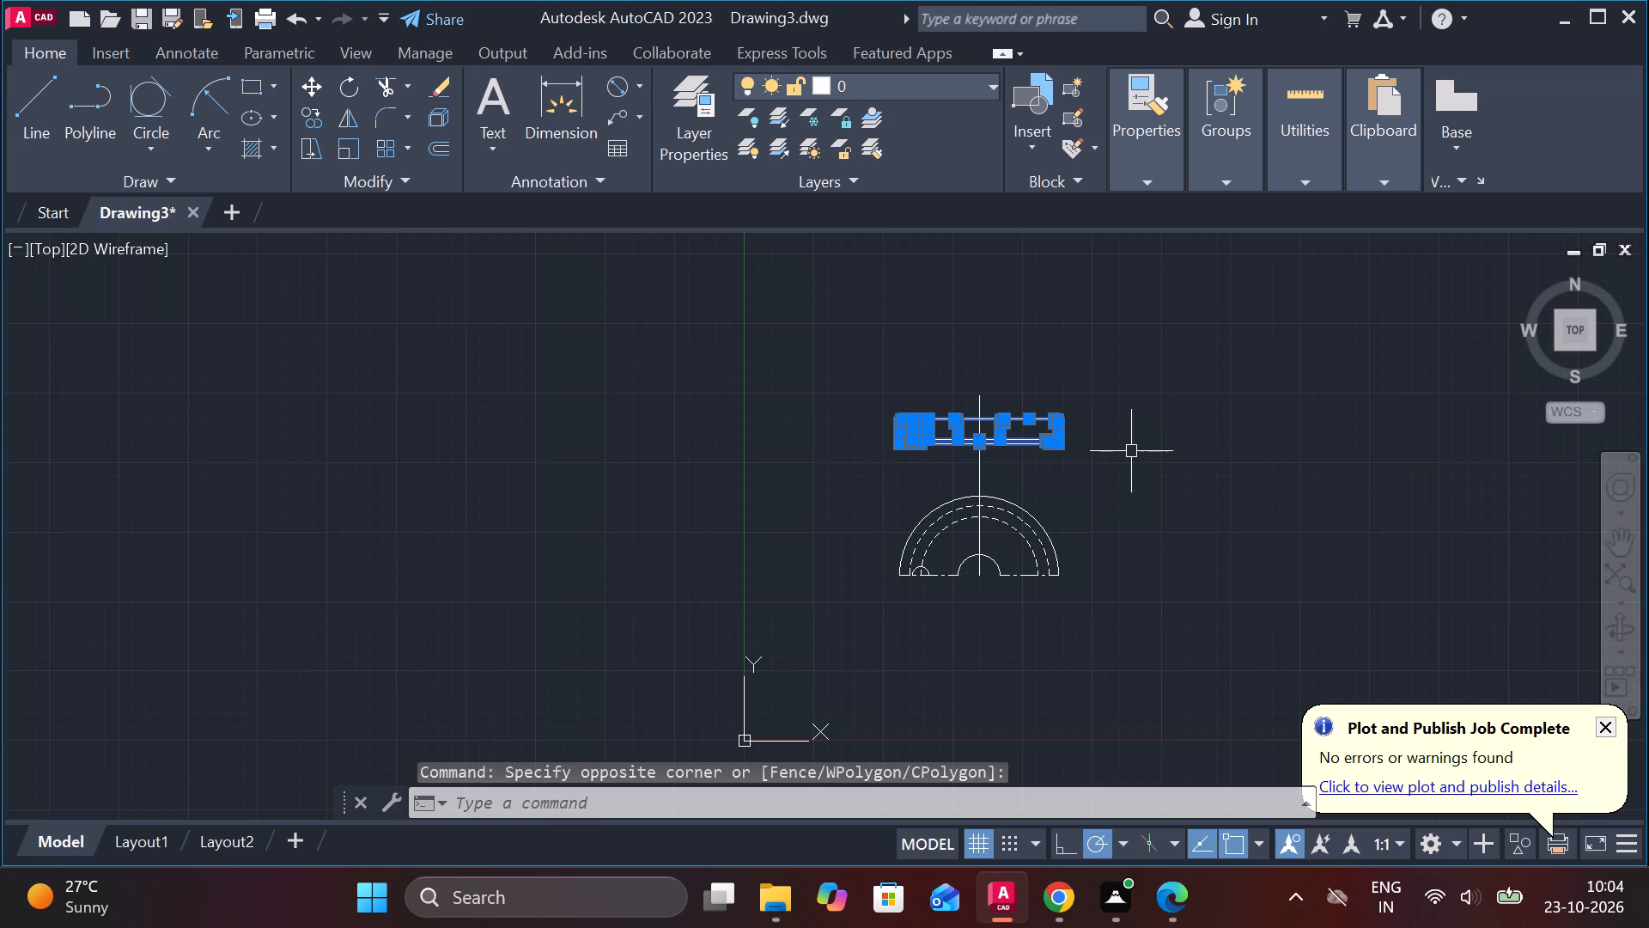
pyautogui.write('CO')
pyautogui.press('Return')
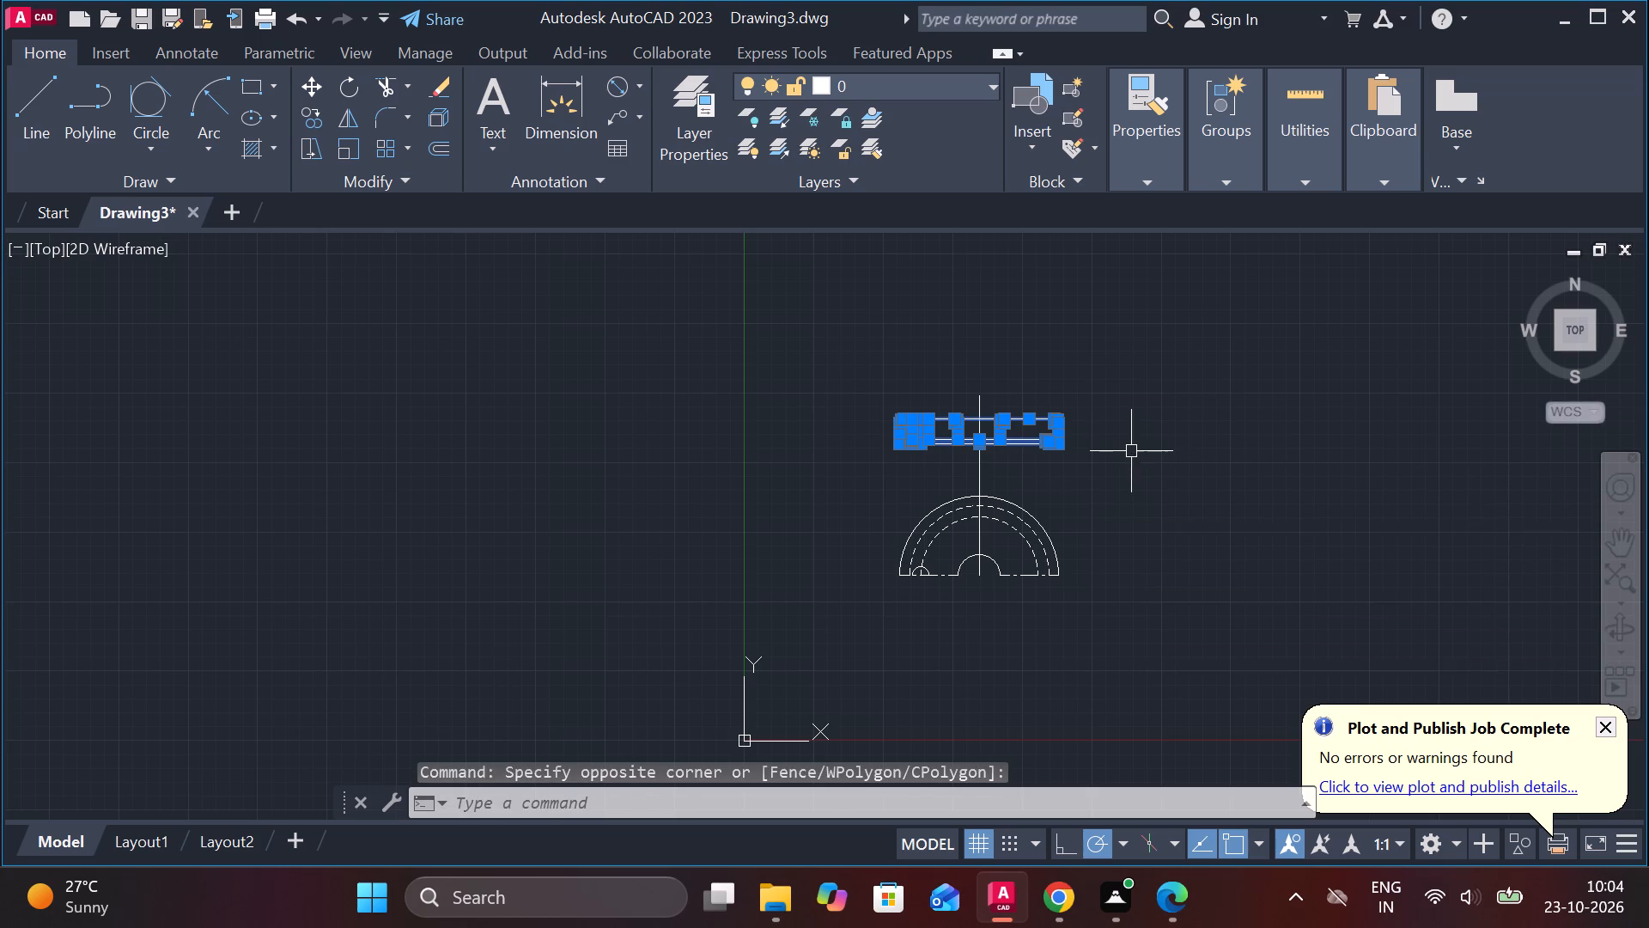
pyautogui.click(1131, 451)
pyautogui.scroll(-2, 1146, 451)
pyautogui.scroll(2, 1089, 399)
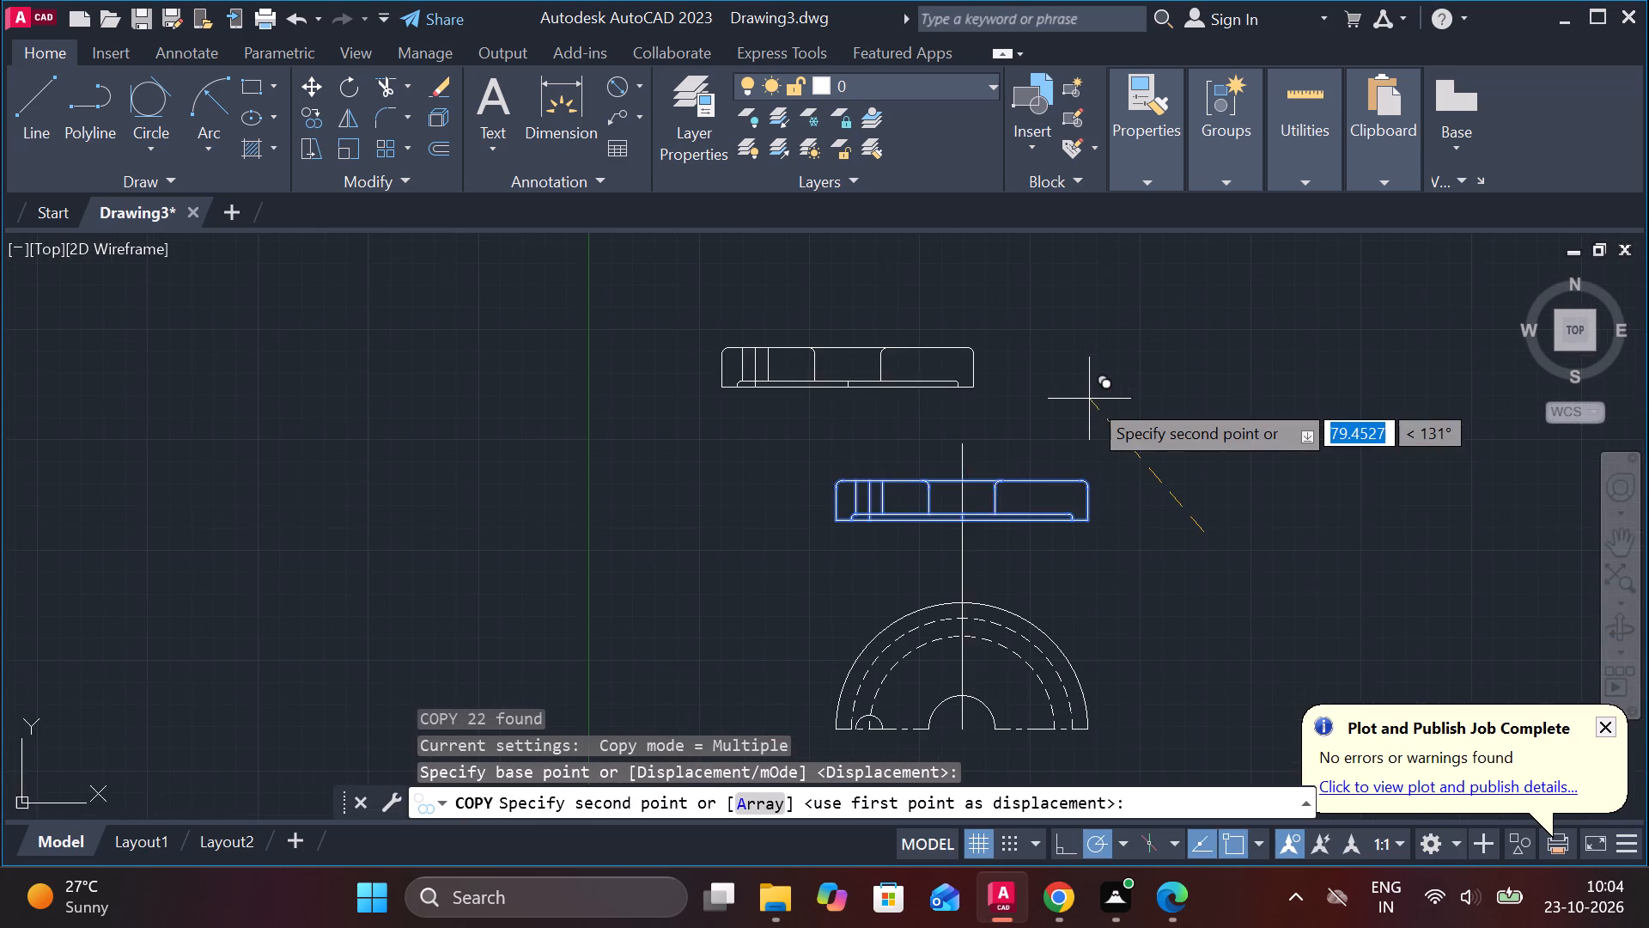
pyautogui.scroll(-3, 1089, 399)
pyautogui.click(559, 394)
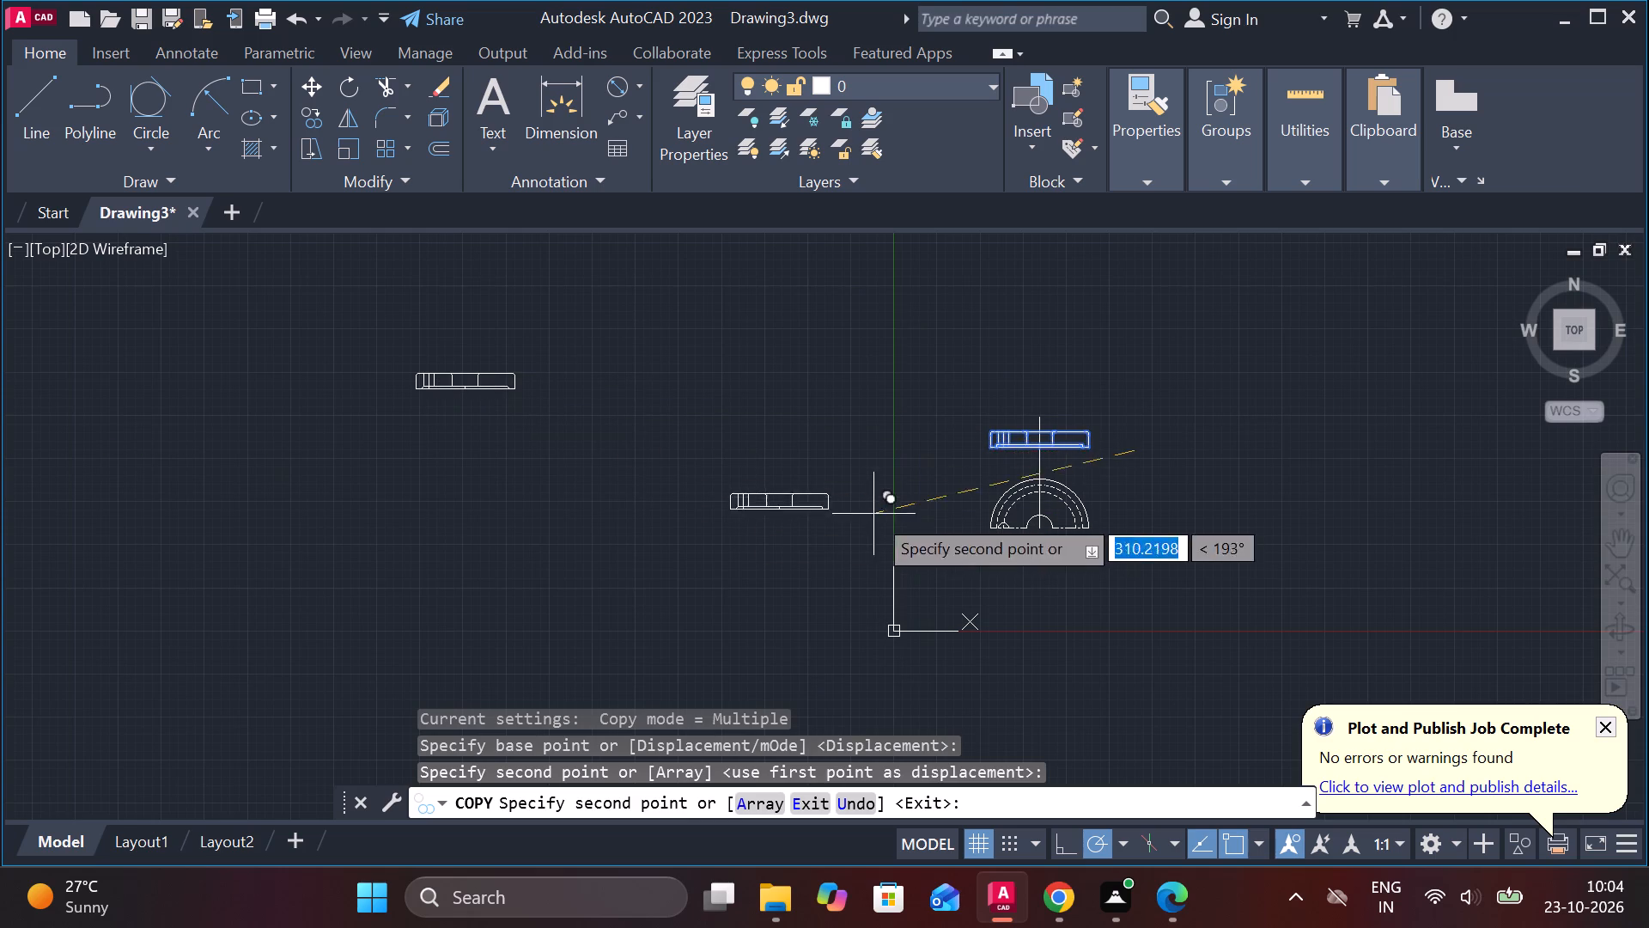
pyautogui.press('Escape')
# Add a horizontal linear dimension across the rectangular view's overall width, placed between it and the semicircular view.
pyautogui.scroll(2, 1130, 554)
pyautogui.moveTo(1123, 558); pyautogui.dragTo(1072, 564, button='middle')
pyautogui.moveTo(1009, 489); pyautogui.dragTo(989, 489, button='middle')
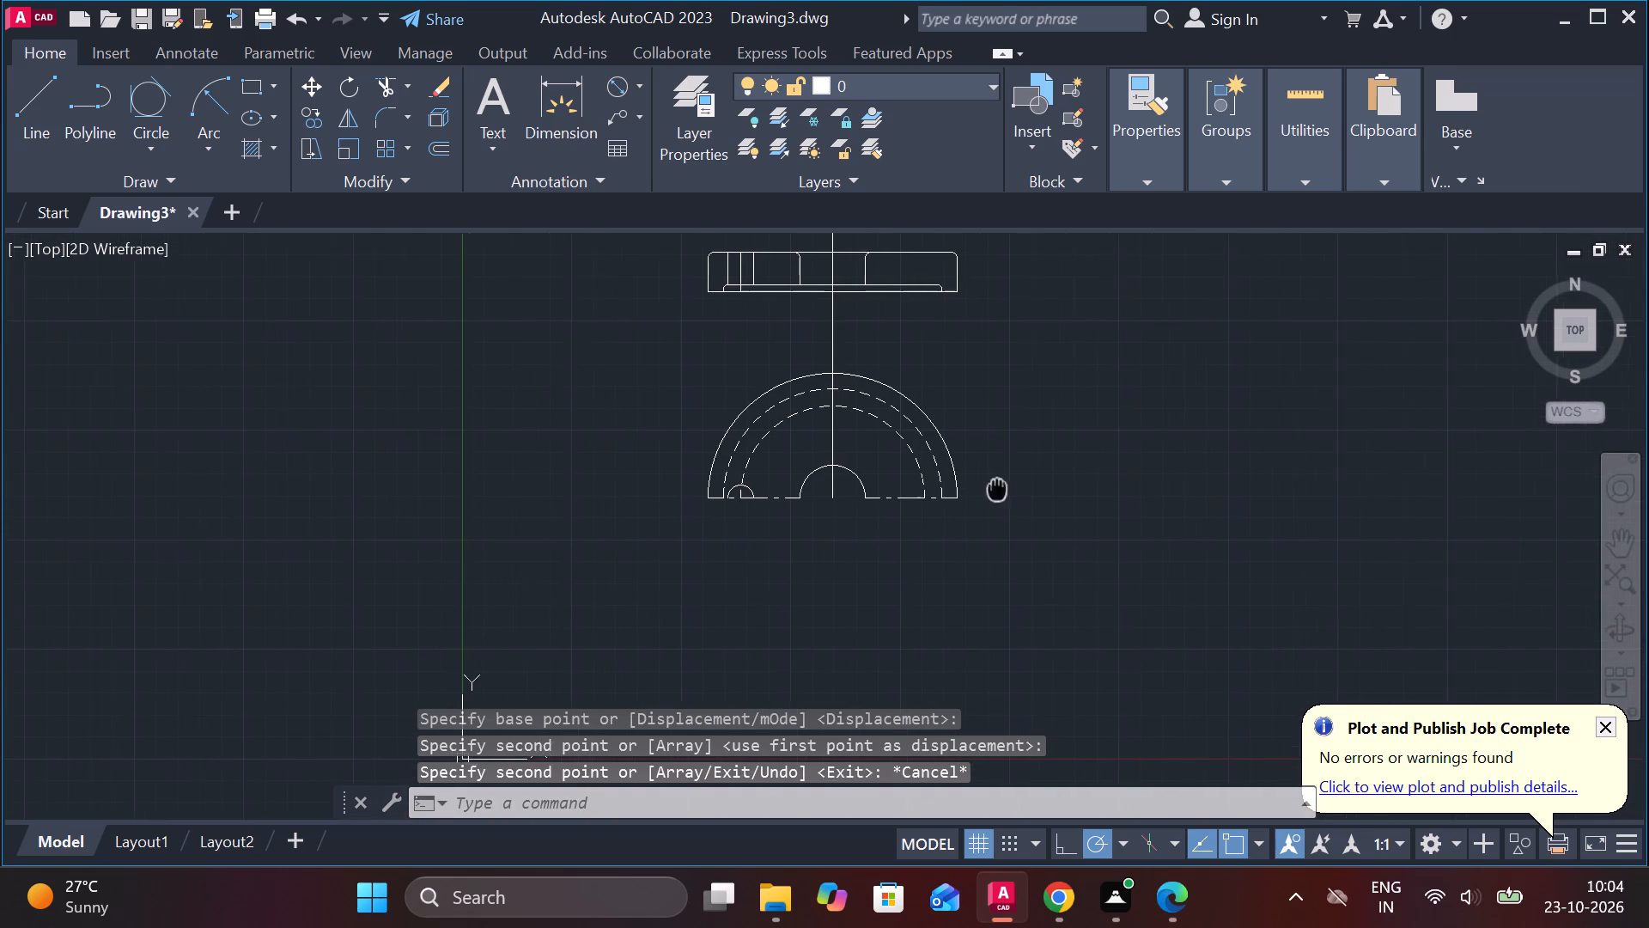
pyautogui.moveTo(989, 489); pyautogui.dragTo(923, 502, button='middle')
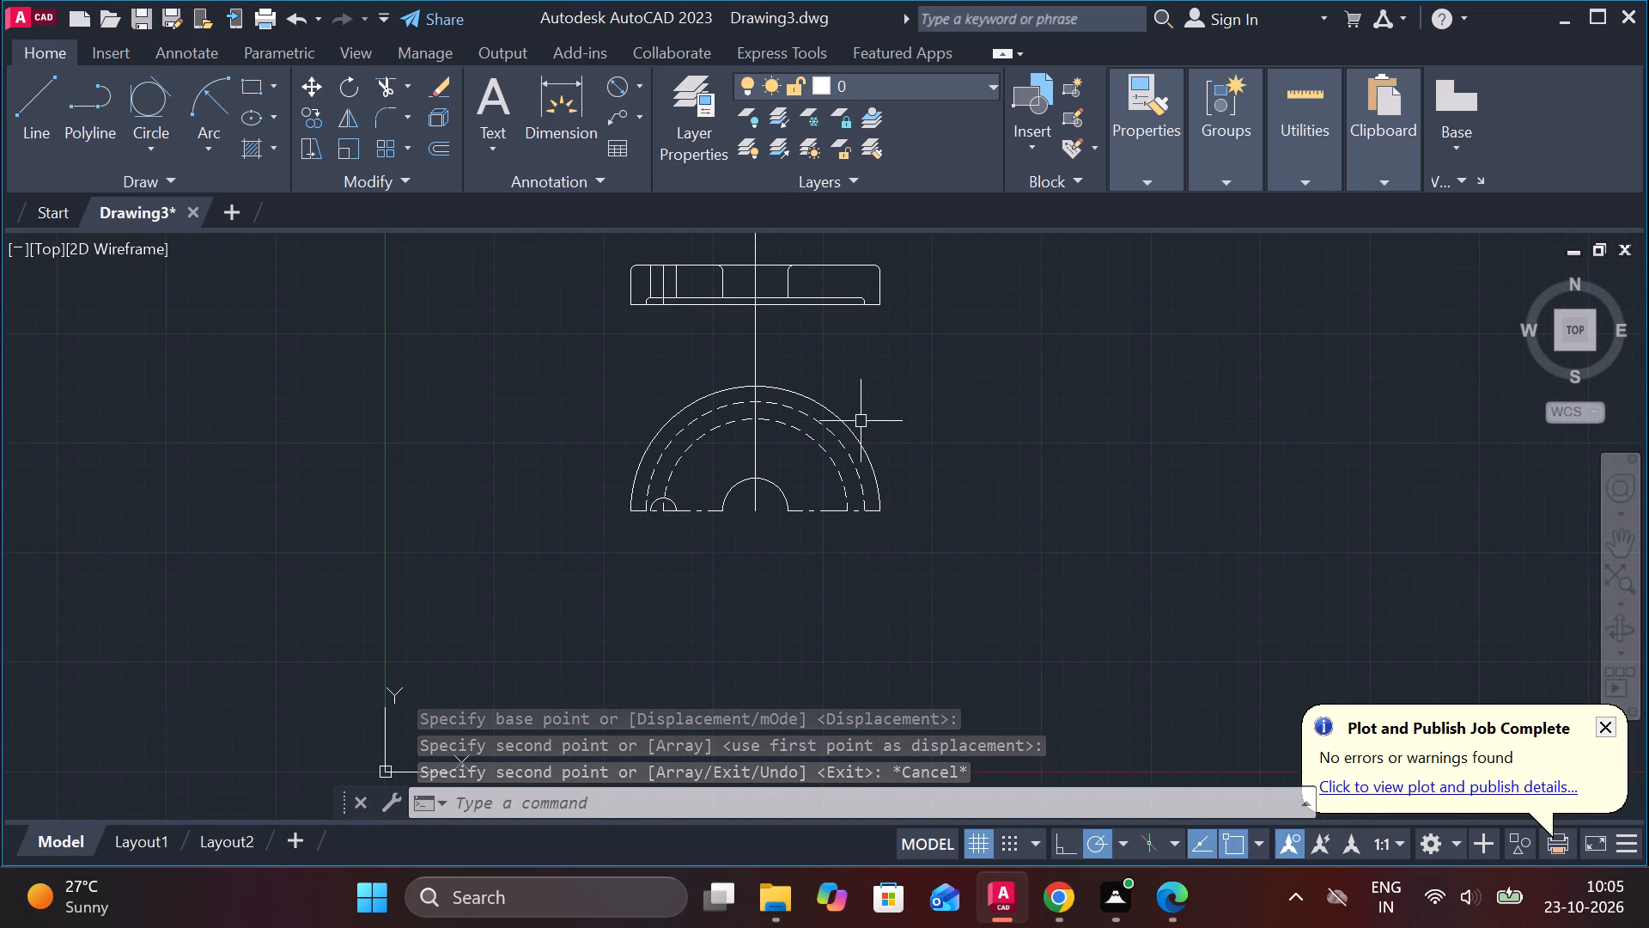
pyautogui.moveTo(878, 346); pyautogui.dragTo(877, 424, button='middle')
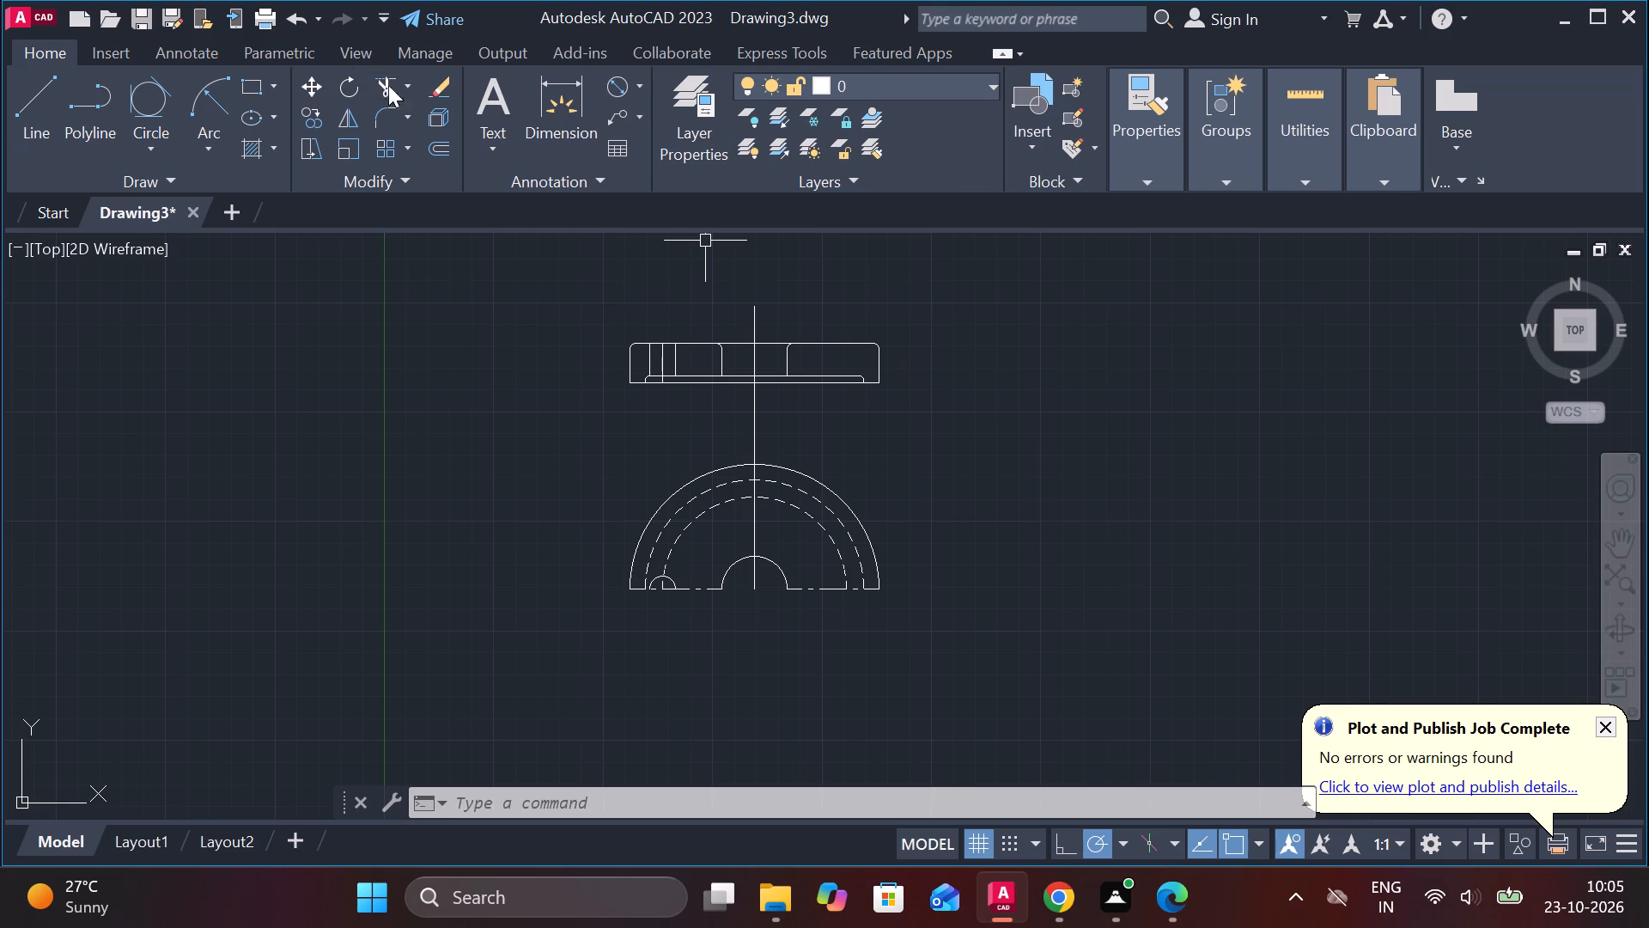
pyautogui.click(644, 81)
pyautogui.click(665, 120)
pyautogui.scroll(2, 716, 376)
pyautogui.click(496, 364)
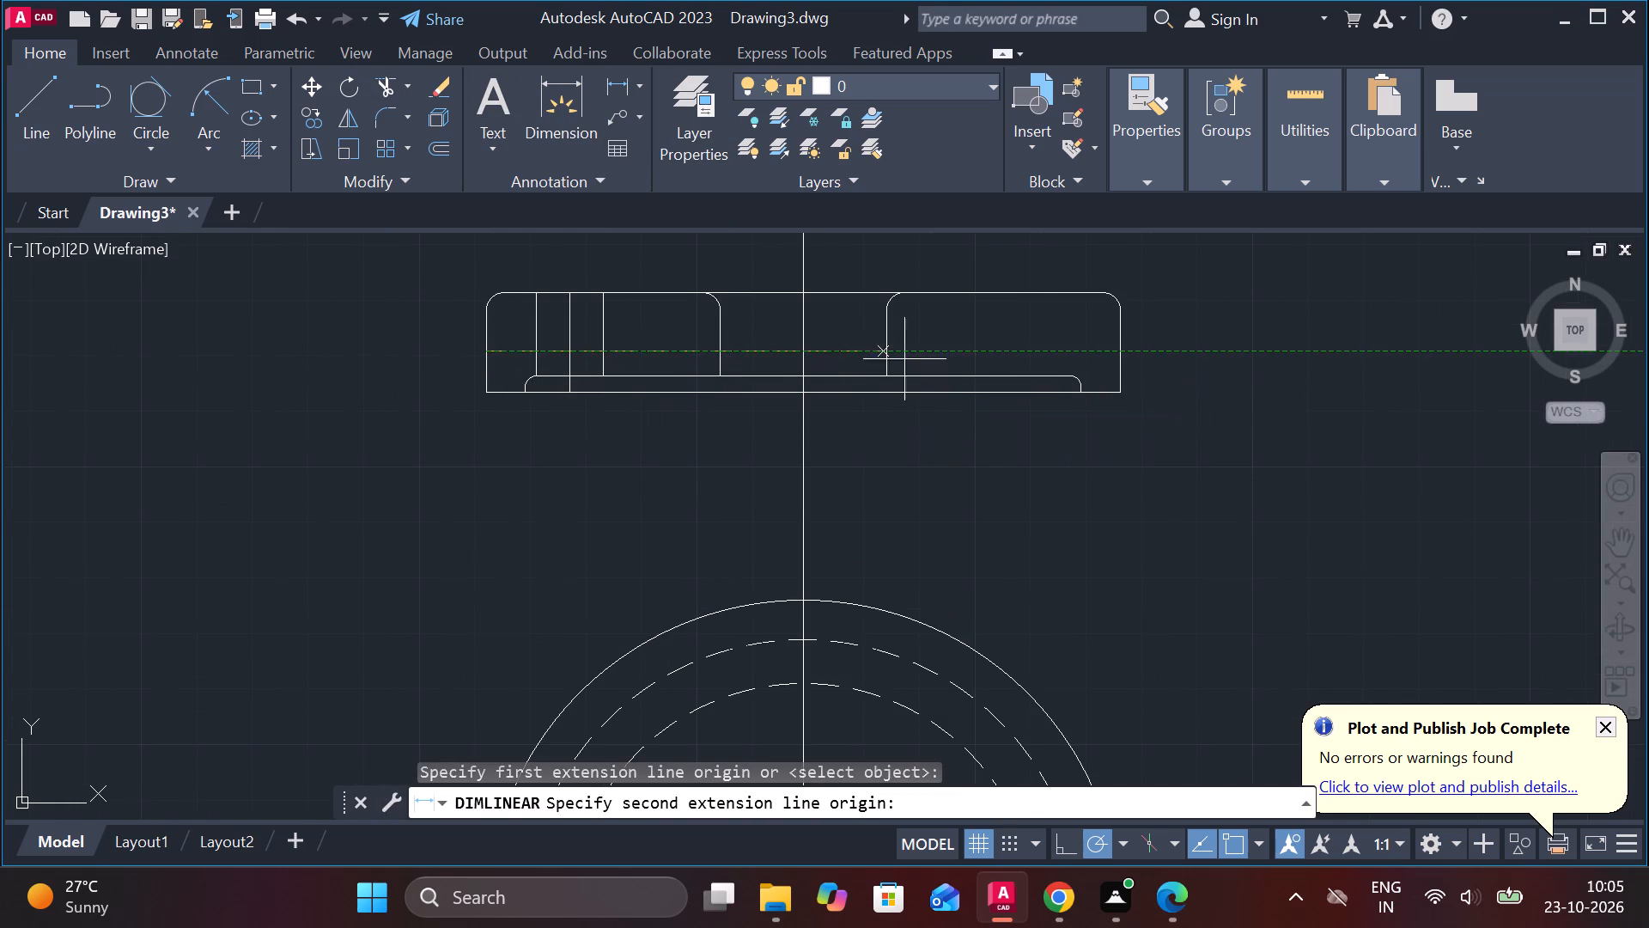
pyautogui.click(1107, 353)
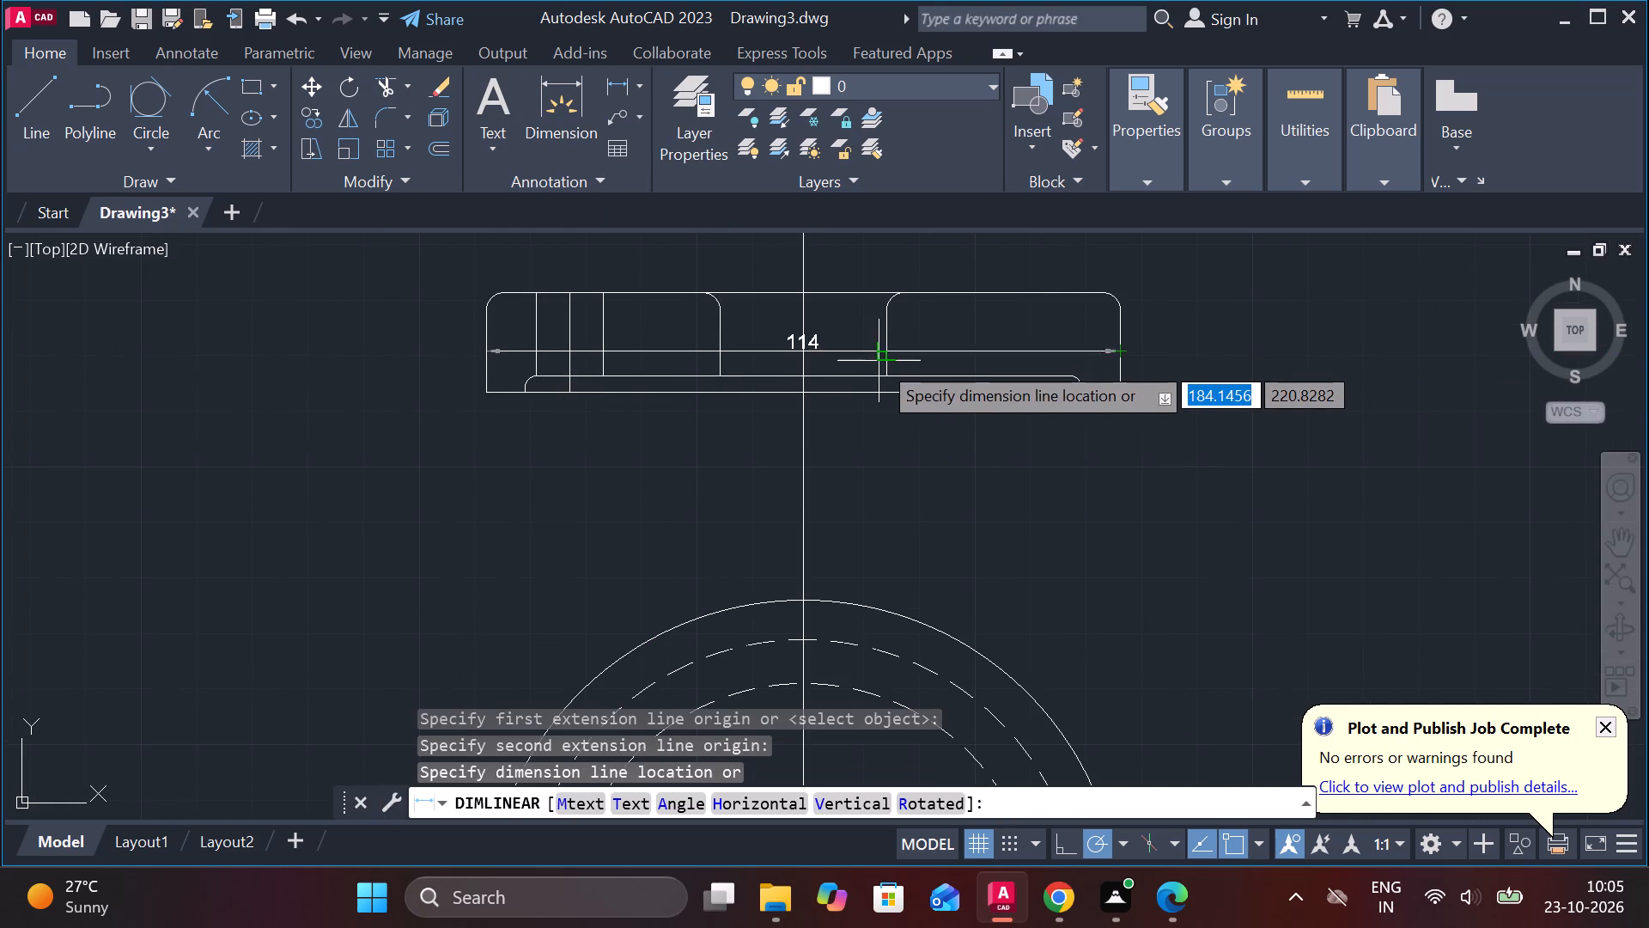
pyautogui.moveTo(909, 323); pyautogui.dragTo(916, 347, button='middle')
pyautogui.moveTo(916, 461); pyautogui.dragTo(905, 433, button='middle')
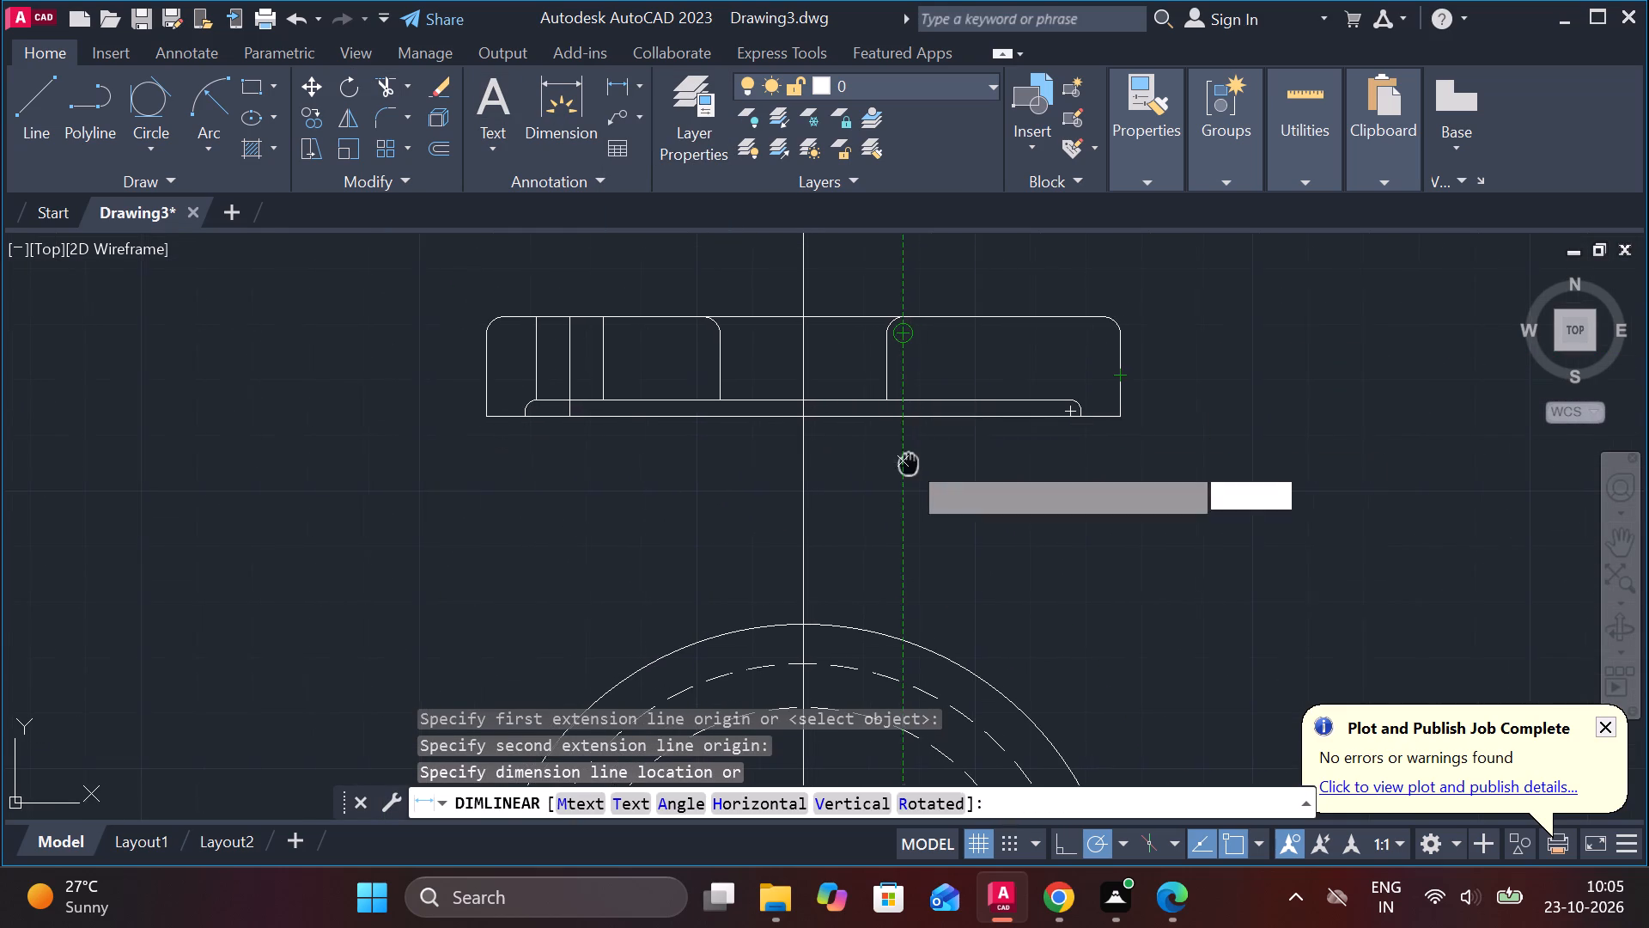
pyautogui.moveTo(905, 433); pyautogui.dragTo(906, 352, button='middle')
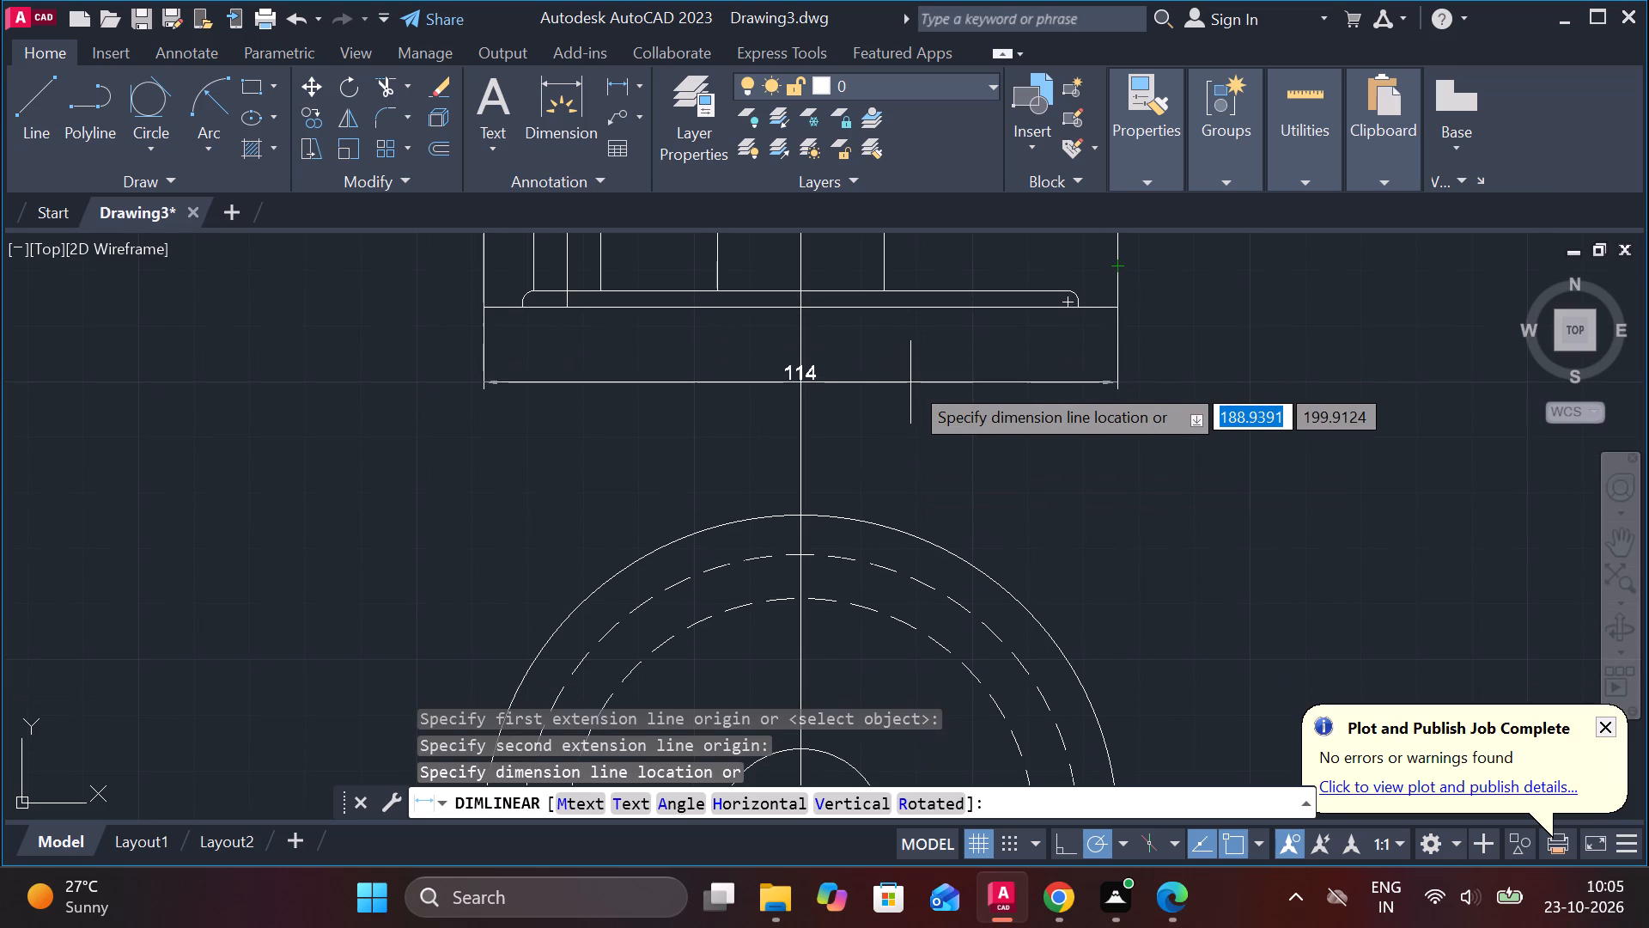
pyautogui.scroll(-2, 910, 382)
pyautogui.scroll(2, 910, 382)
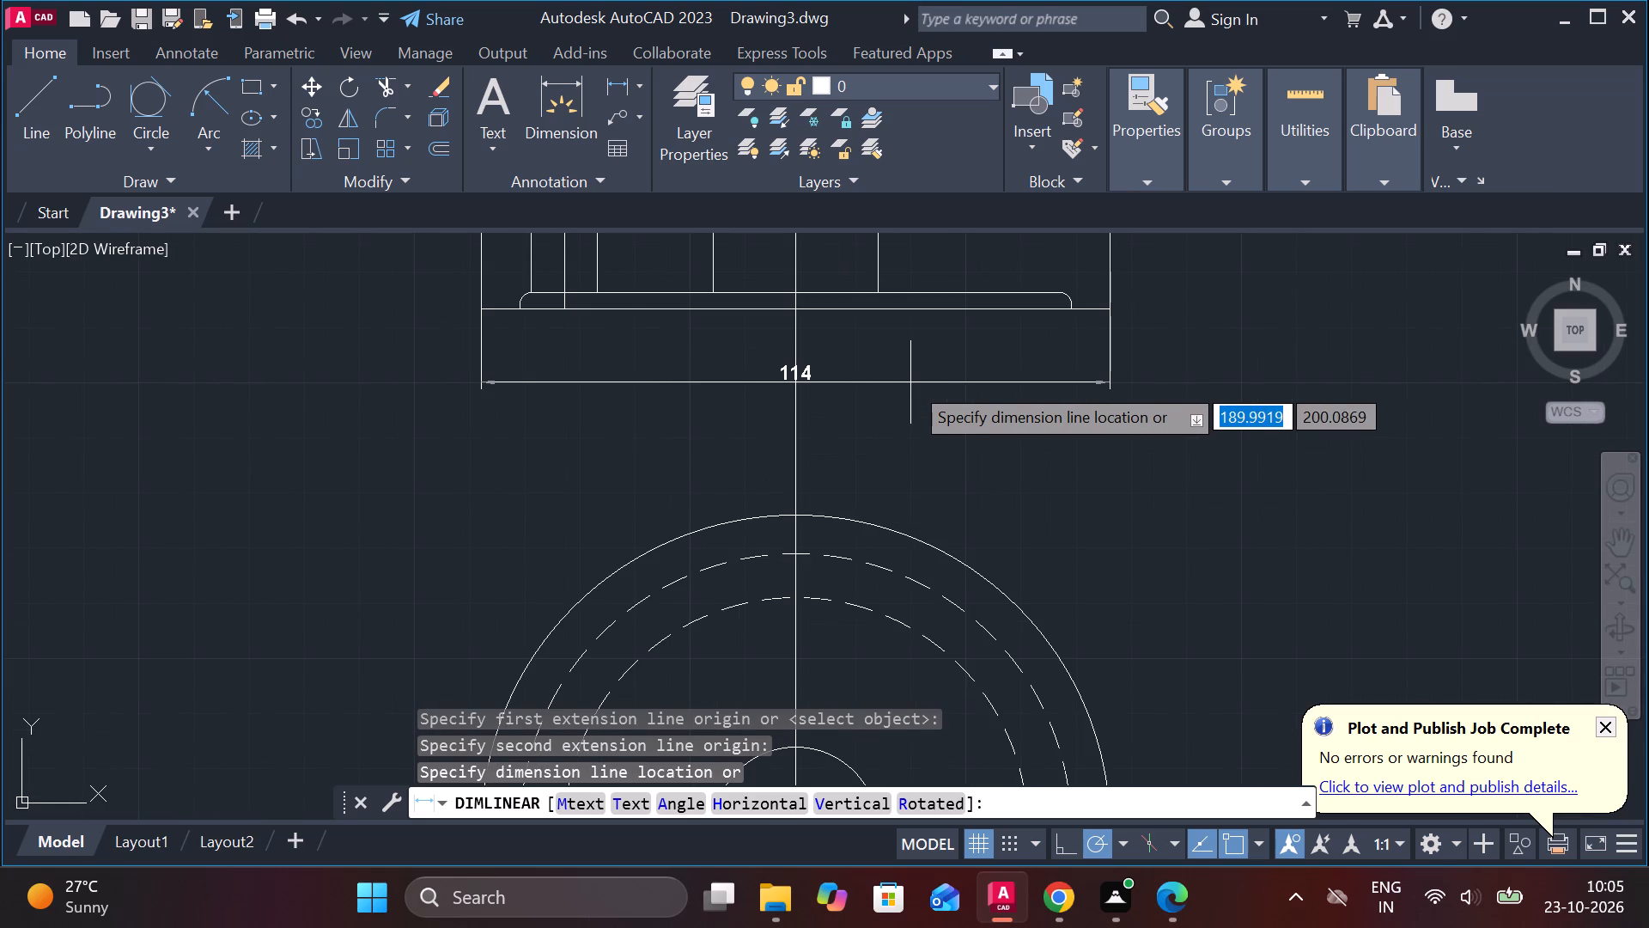
pyautogui.click(910, 408)
# Add a horizontal linear dimension across the filleted base recess's width, placed between the rectangular view and its overall width dimension.
pyautogui.press('space')
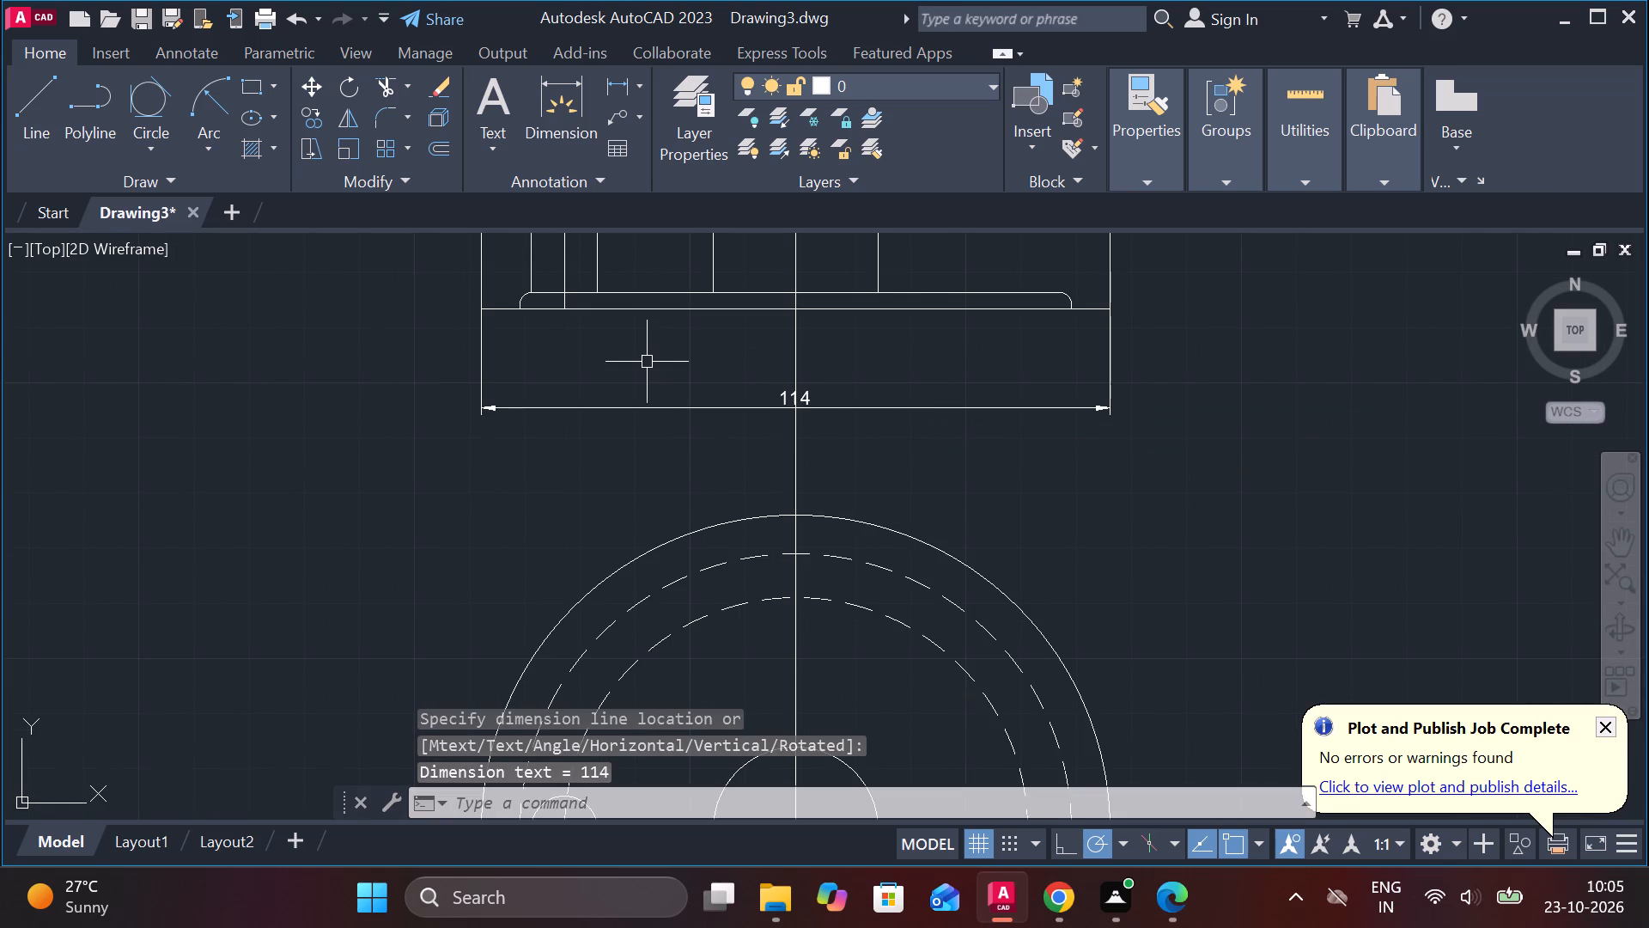
pyautogui.moveTo(630, 368); pyautogui.dragTo(654, 424, button='middle')
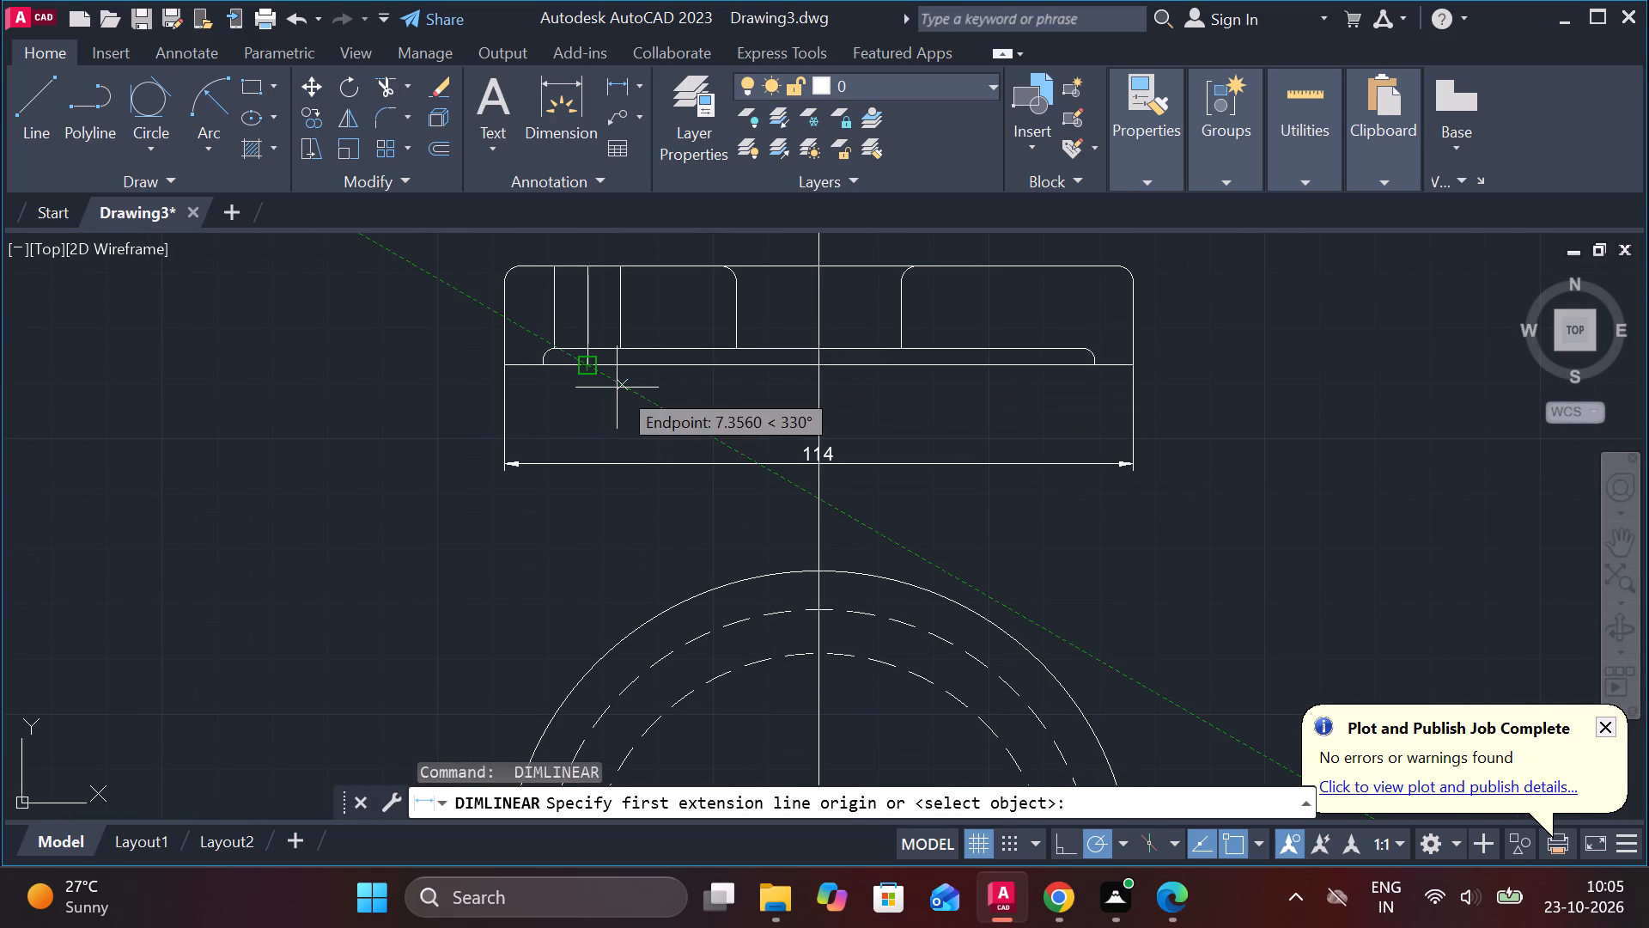
pyautogui.click(542, 375)
pyautogui.click(1100, 367)
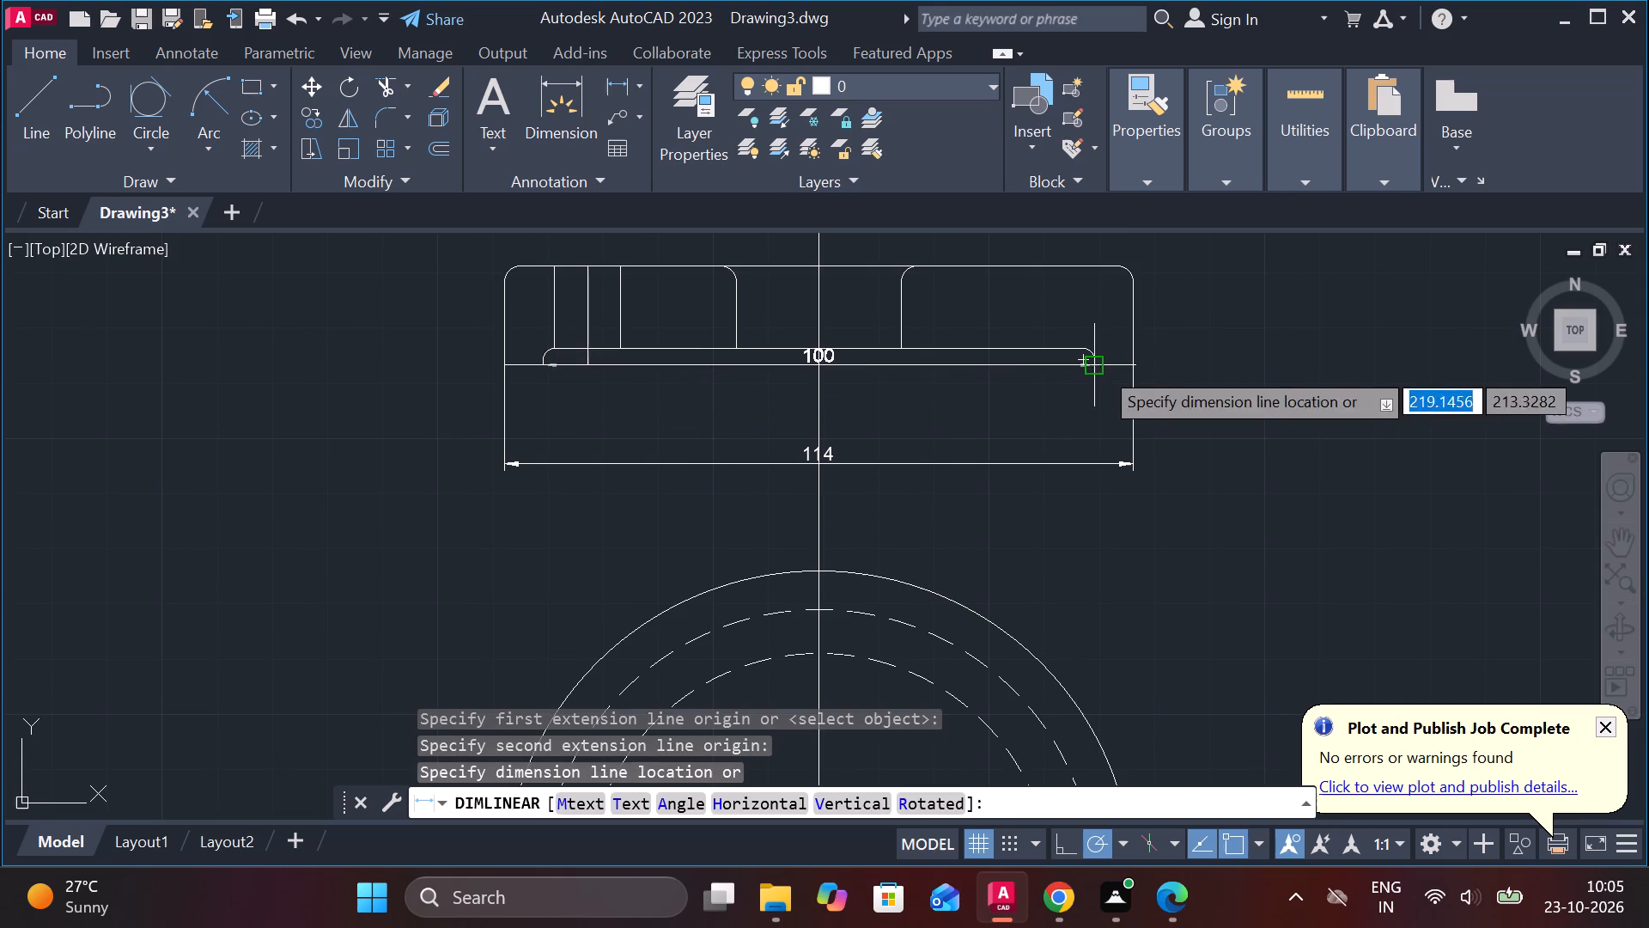
pyautogui.click(985, 418)
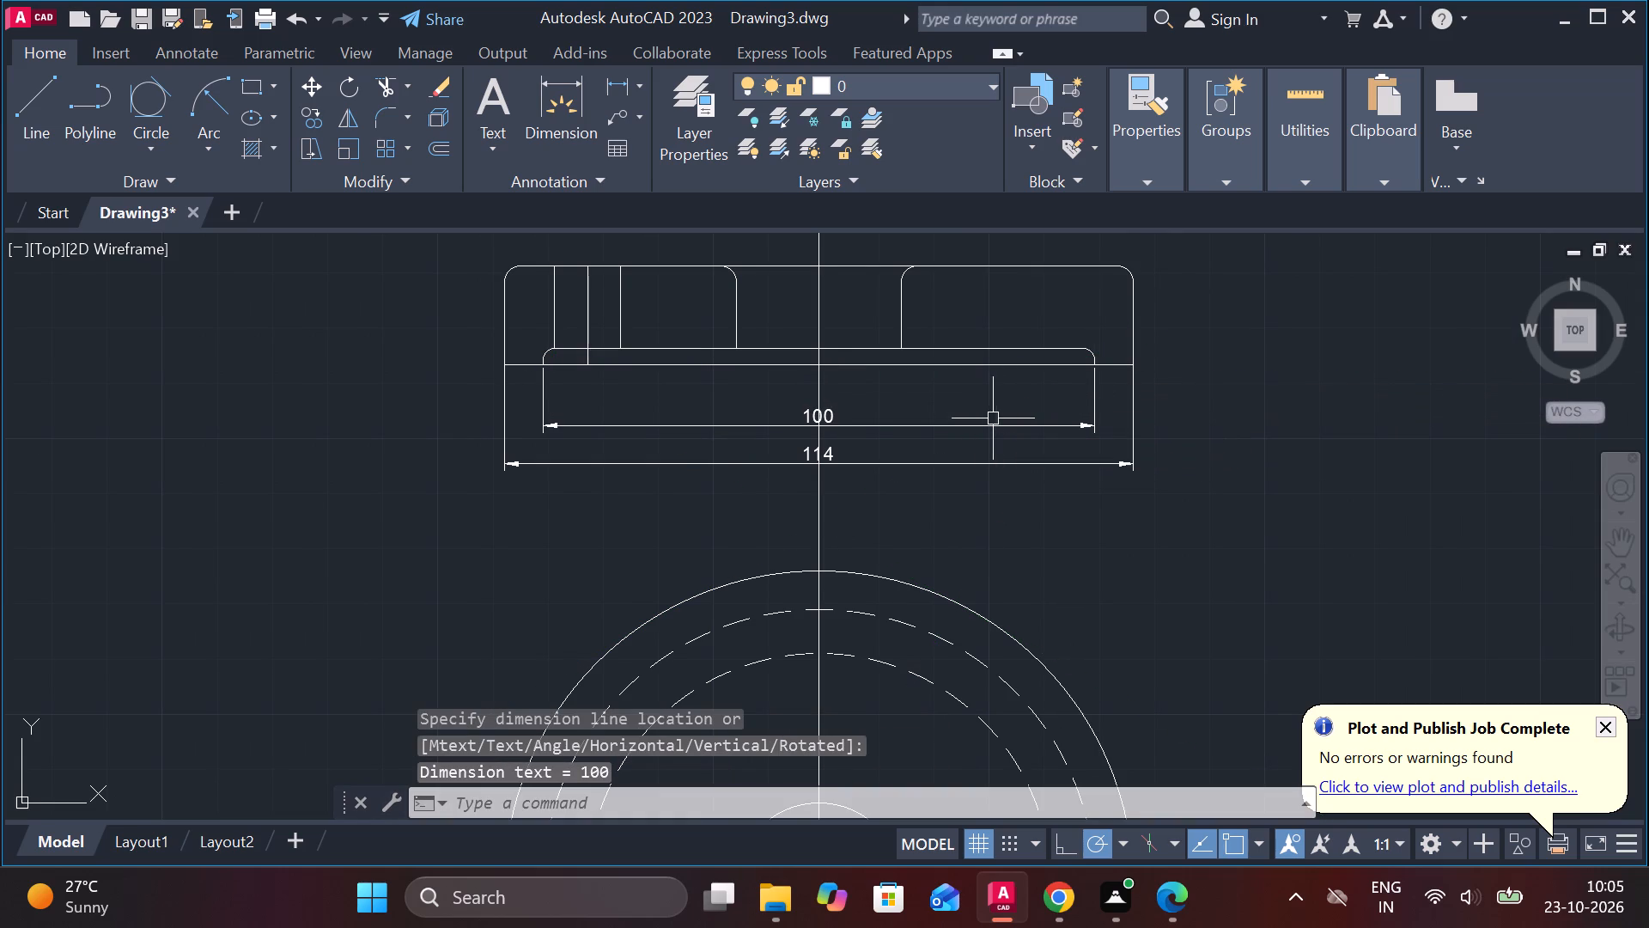
# Add a horizontal linear dimension between the two vertical edges of the central opening, placed above the rectangular view.
pyautogui.press('space')
pyautogui.click(739, 318)
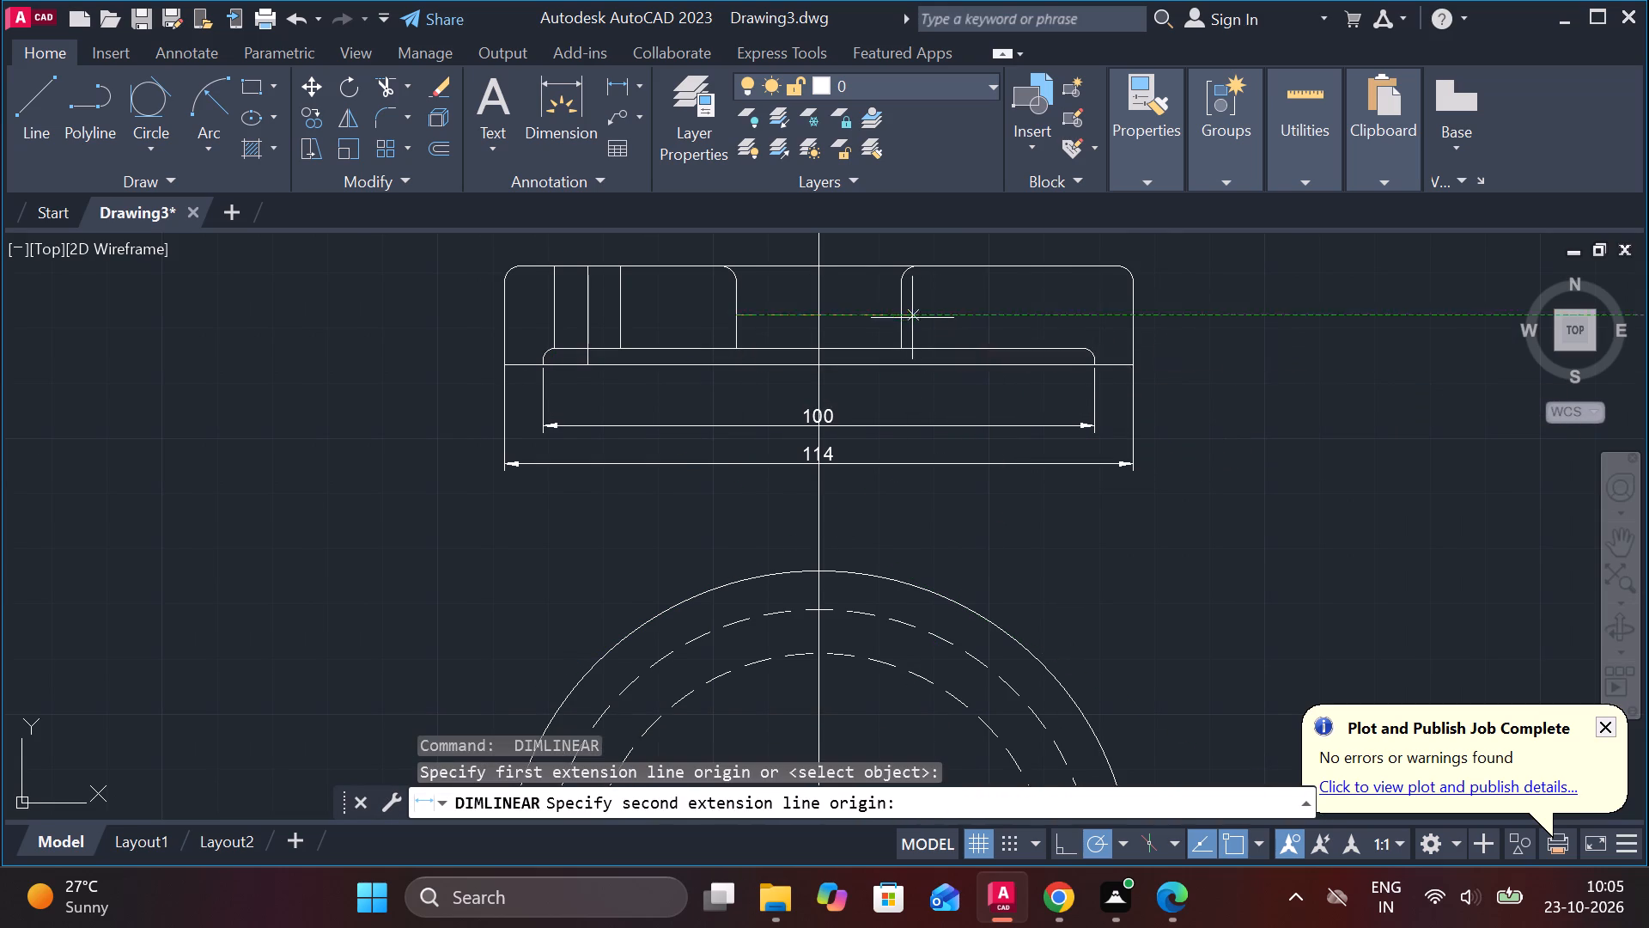
pyautogui.click(906, 318)
pyautogui.moveTo(904, 318); pyautogui.dragTo(917, 449, button='middle')
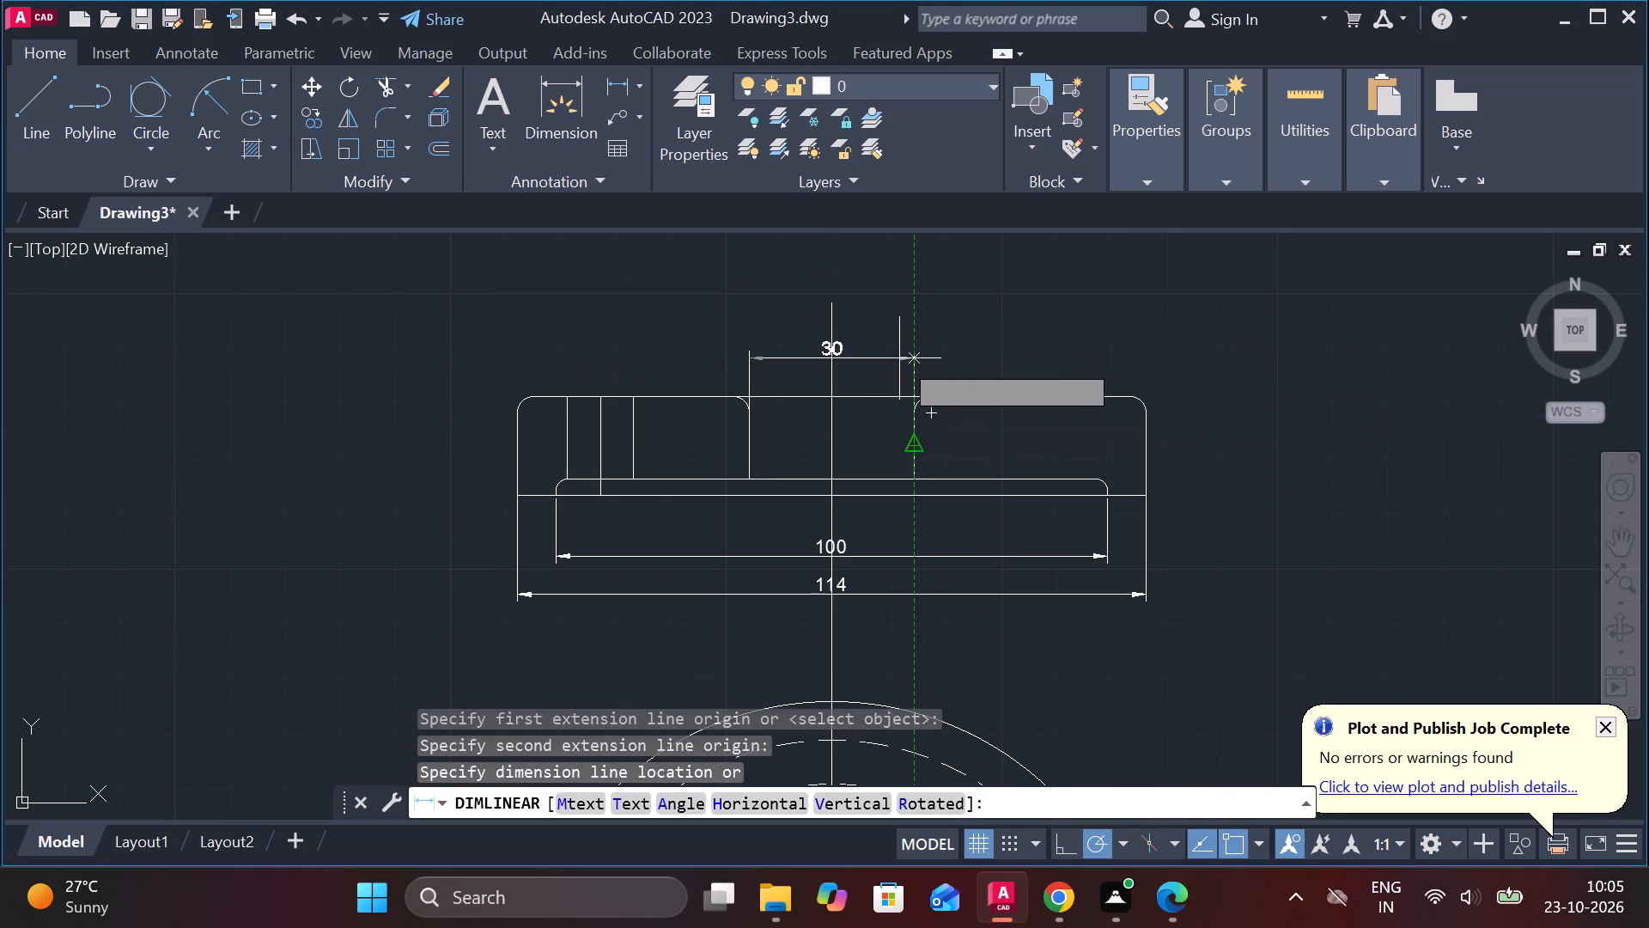
pyautogui.click(894, 369)
# Add a horizontal linear dimension across the narrow hole on the rectangular view's left side, placed above the top edge.
pyautogui.press('space')
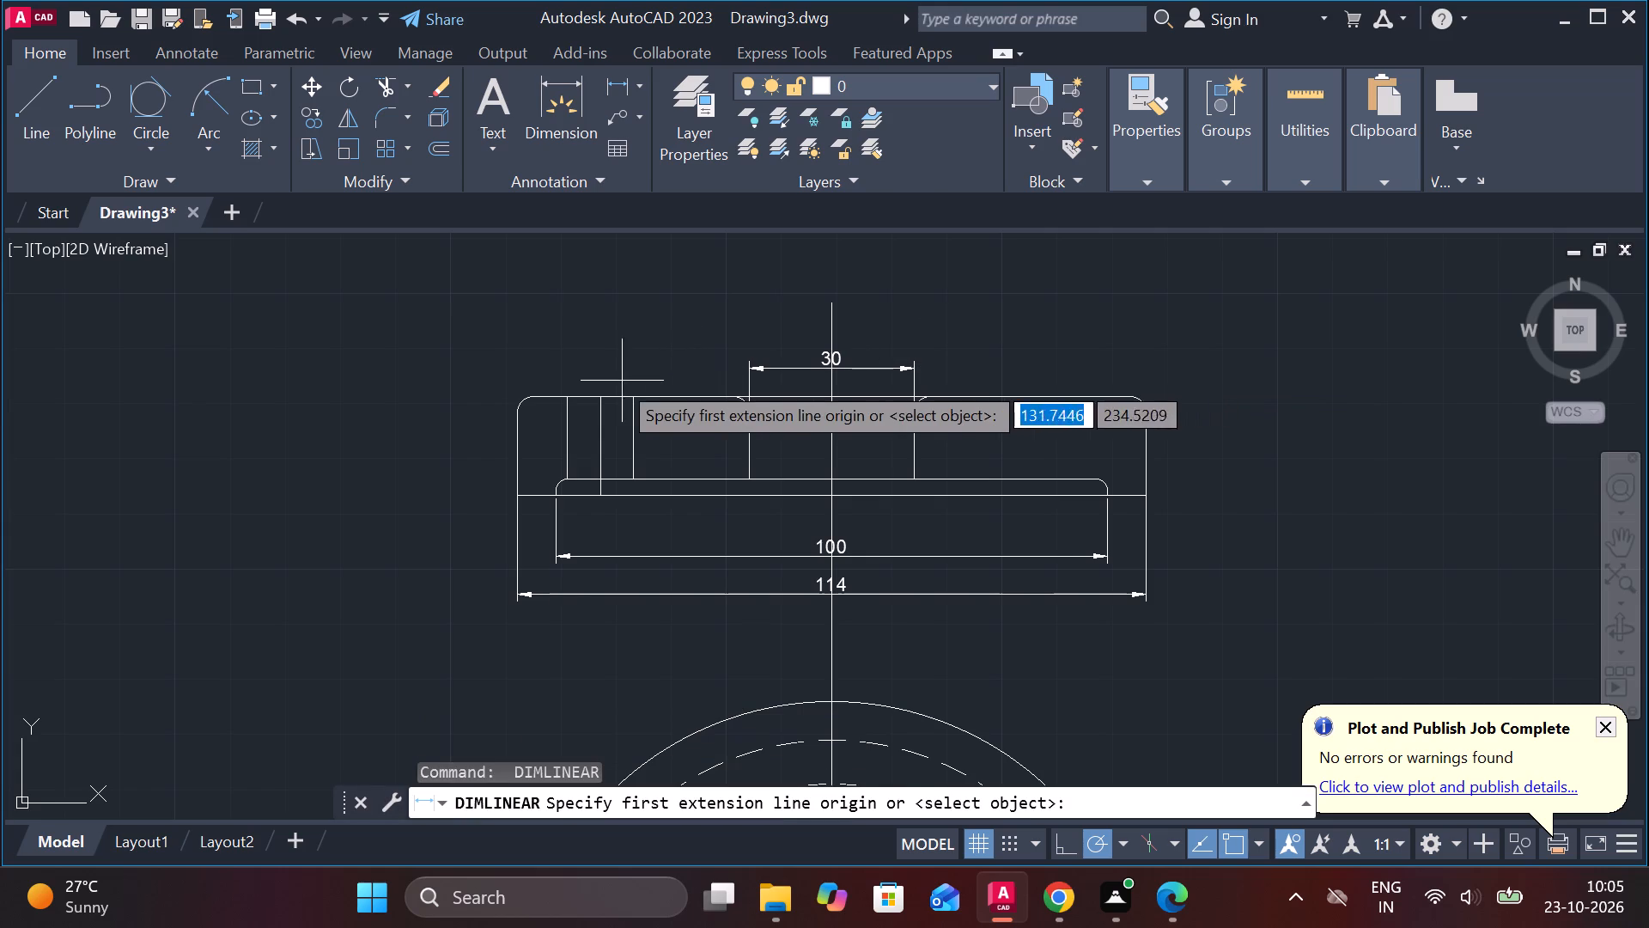
pyautogui.click(560, 396)
pyautogui.click(630, 396)
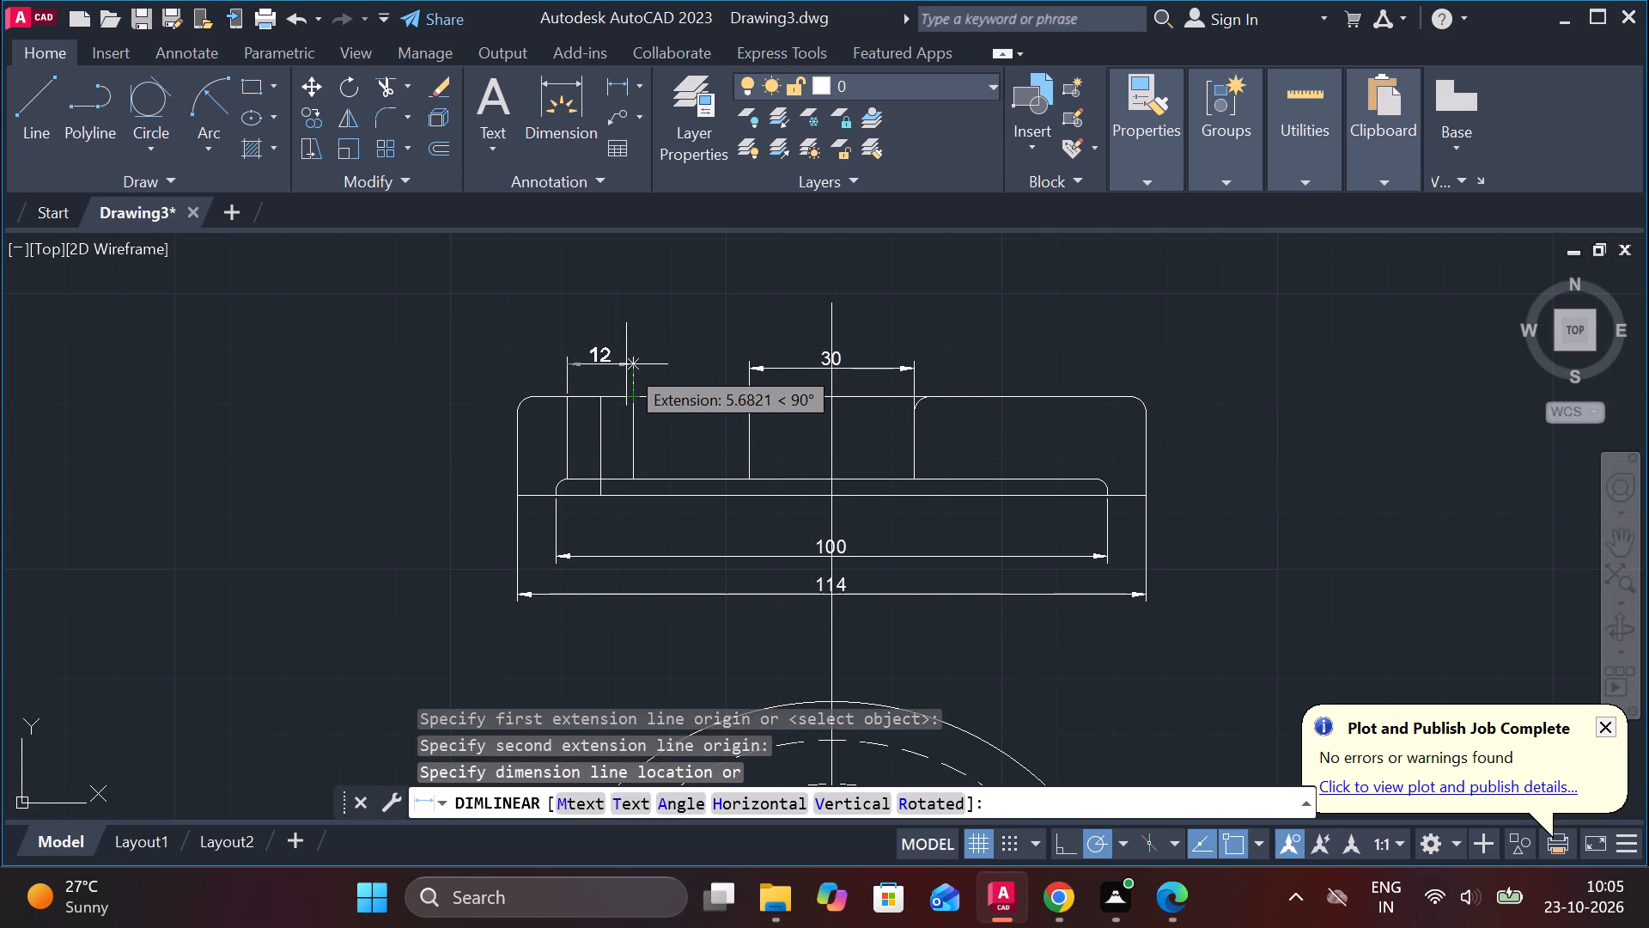
pyautogui.click(626, 364)
# Add a vertical linear dimension for the rectangular view's overall height, placed to the left of the view.
pyautogui.moveTo(1139, 467); pyautogui.dragTo(1120, 428, button='middle')
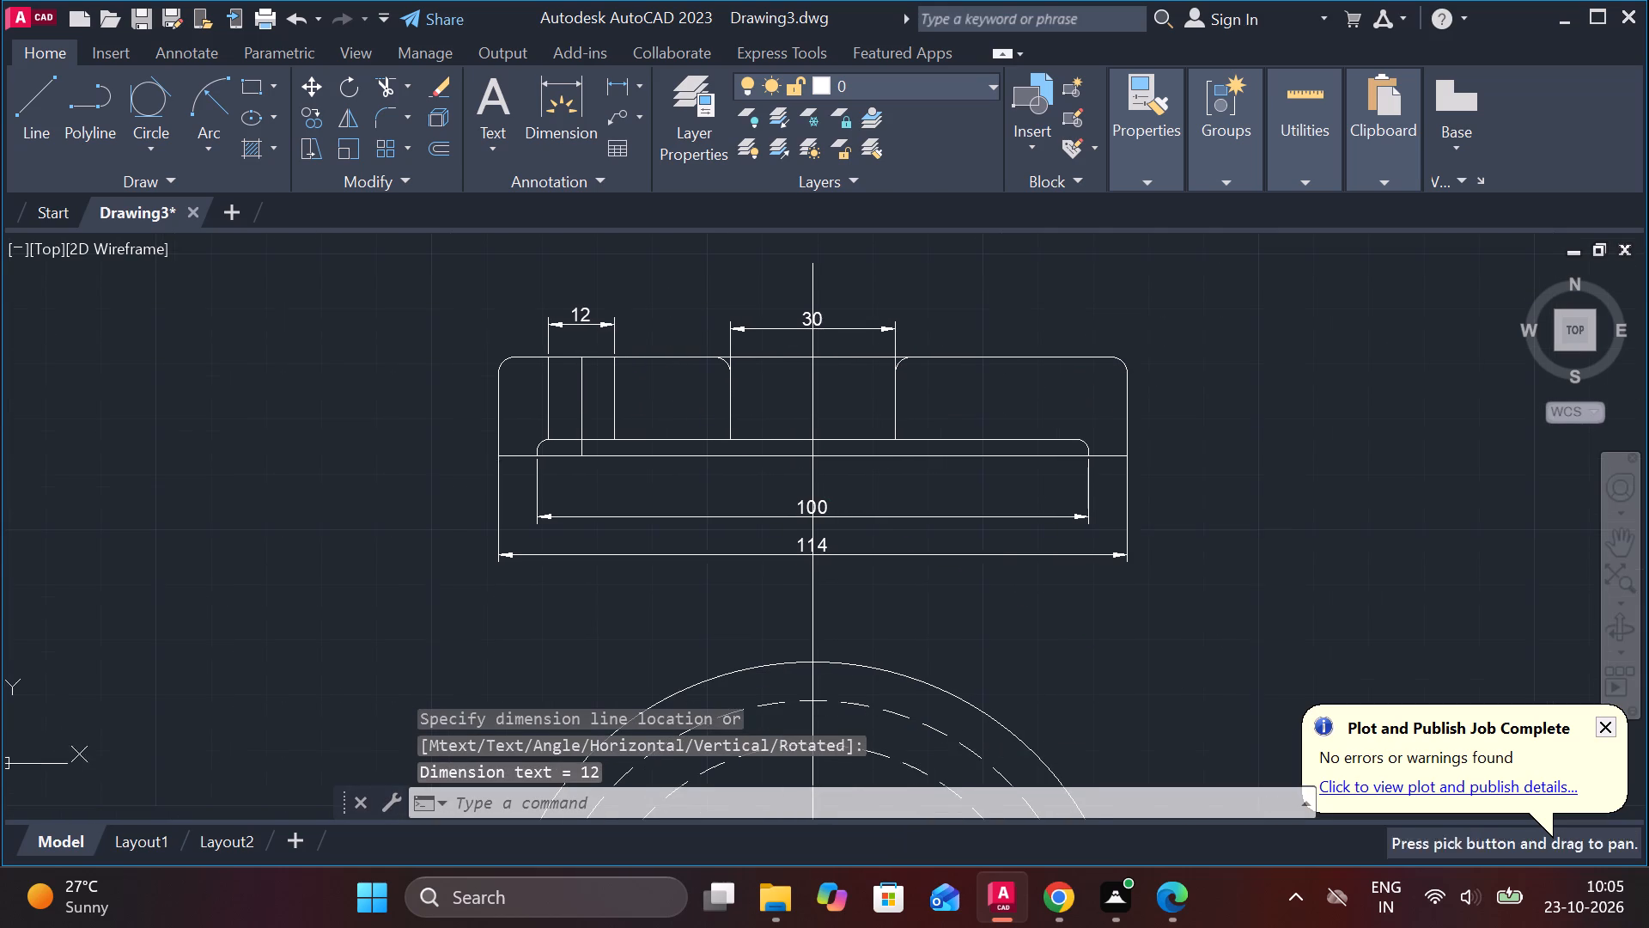
pyautogui.press('space')
pyautogui.click(529, 363)
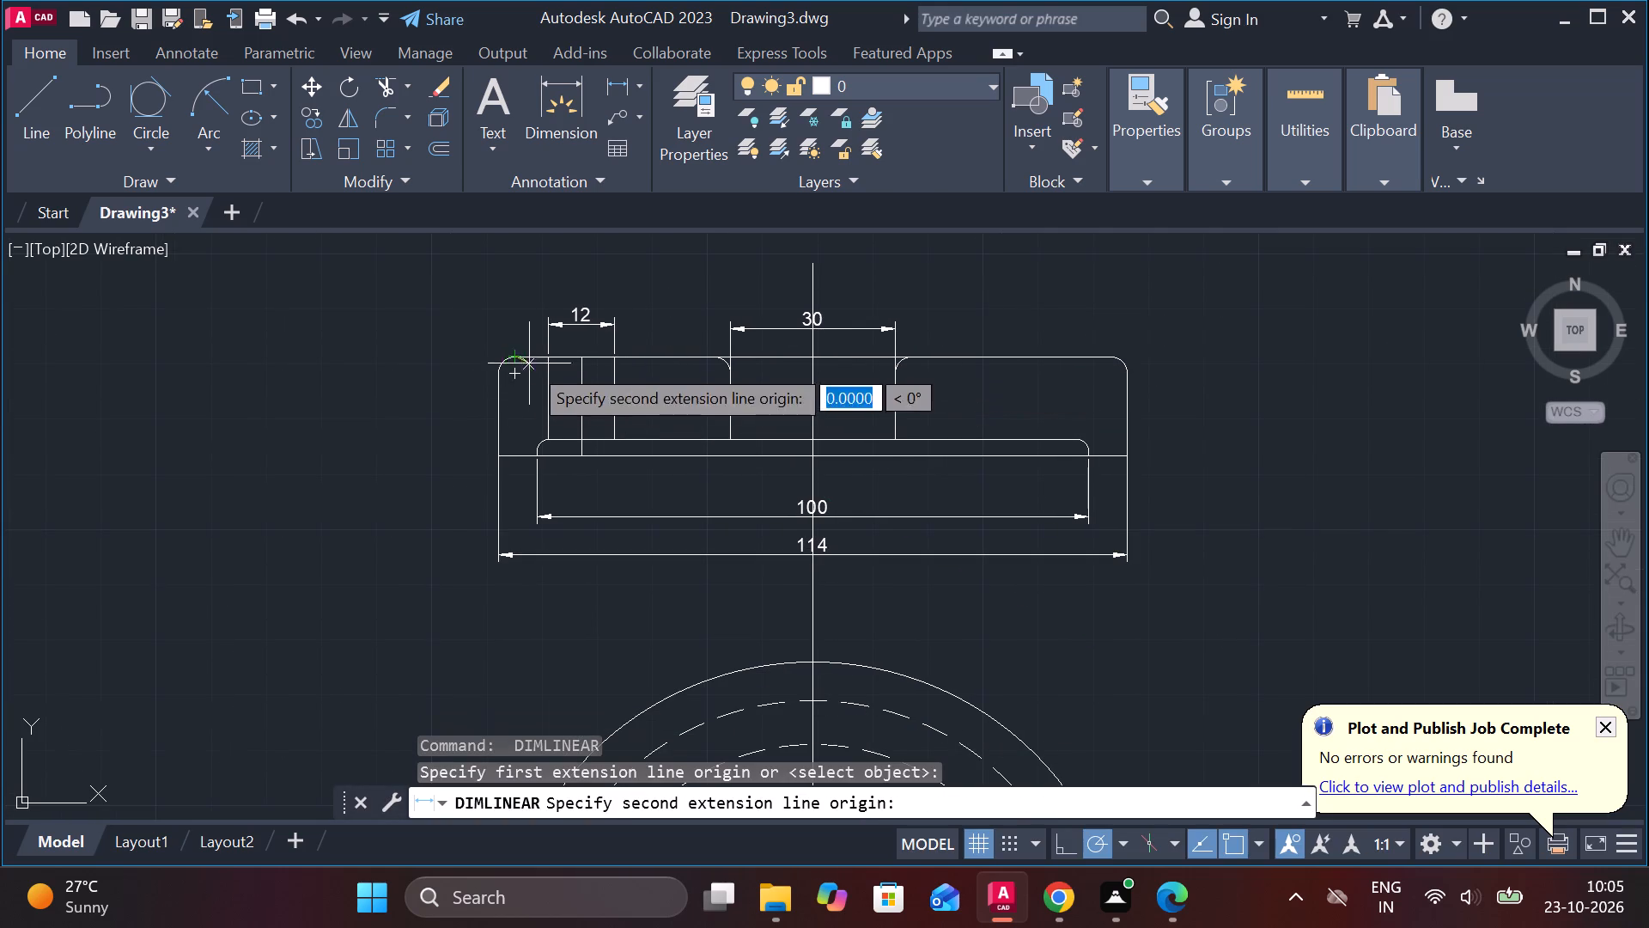
pyautogui.click(526, 455)
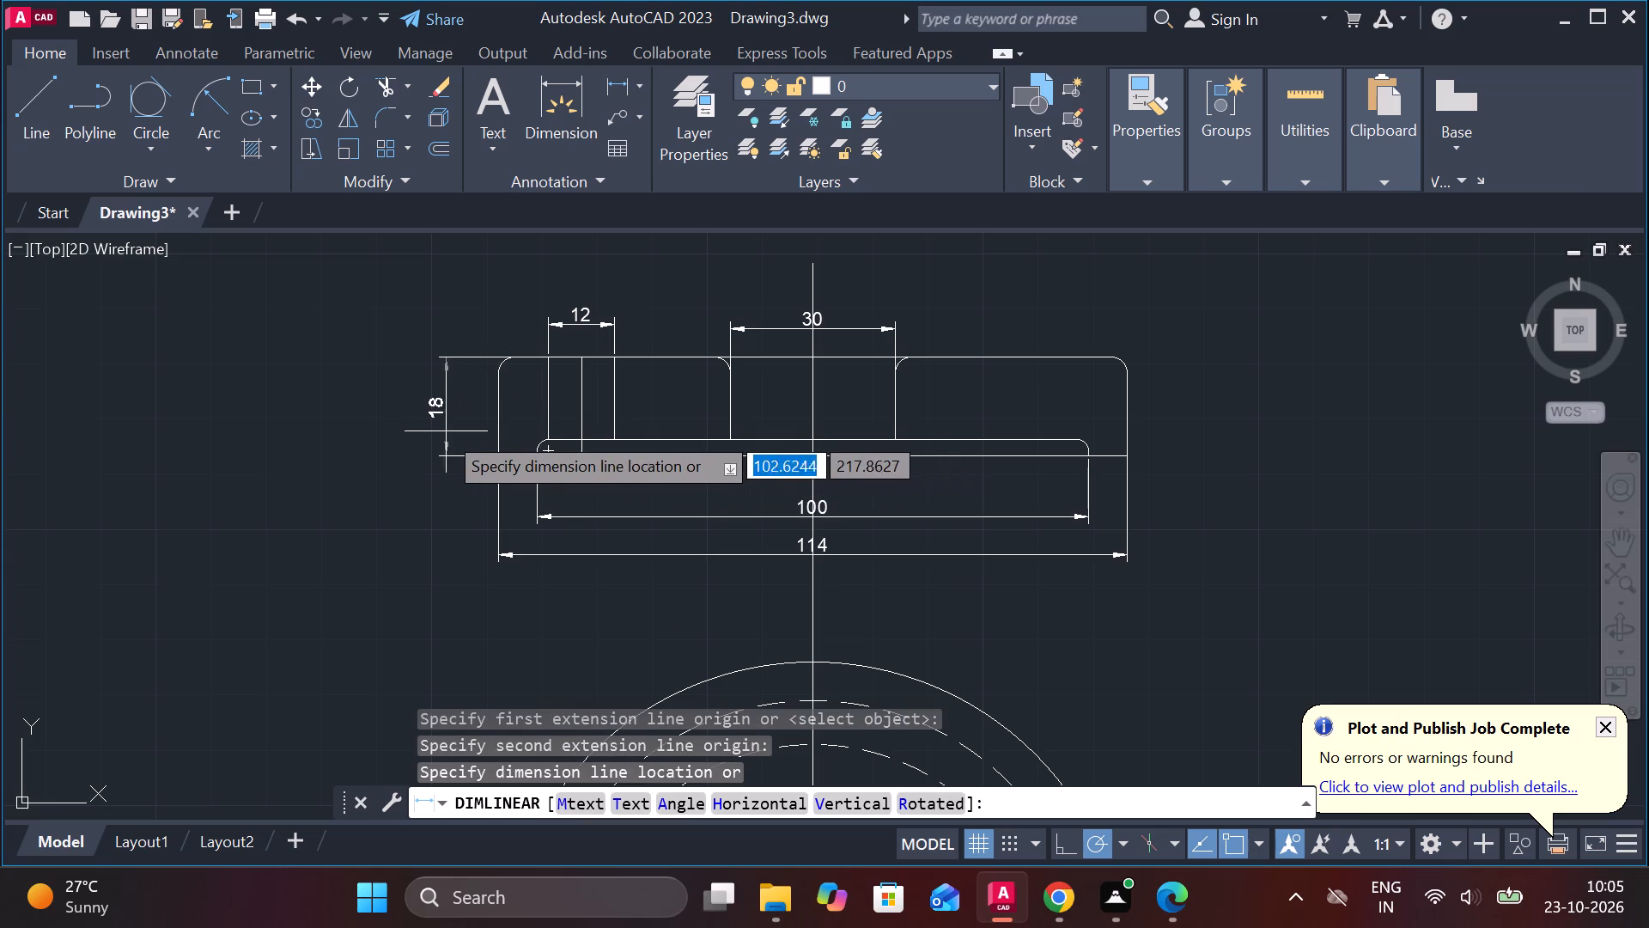
pyautogui.click(429, 436)
# Add a vertical linear dimension for the base recess's height, placed between the view's left edge and the overall height dimension.
pyautogui.scroll(2, 523, 456)
pyautogui.press('space')
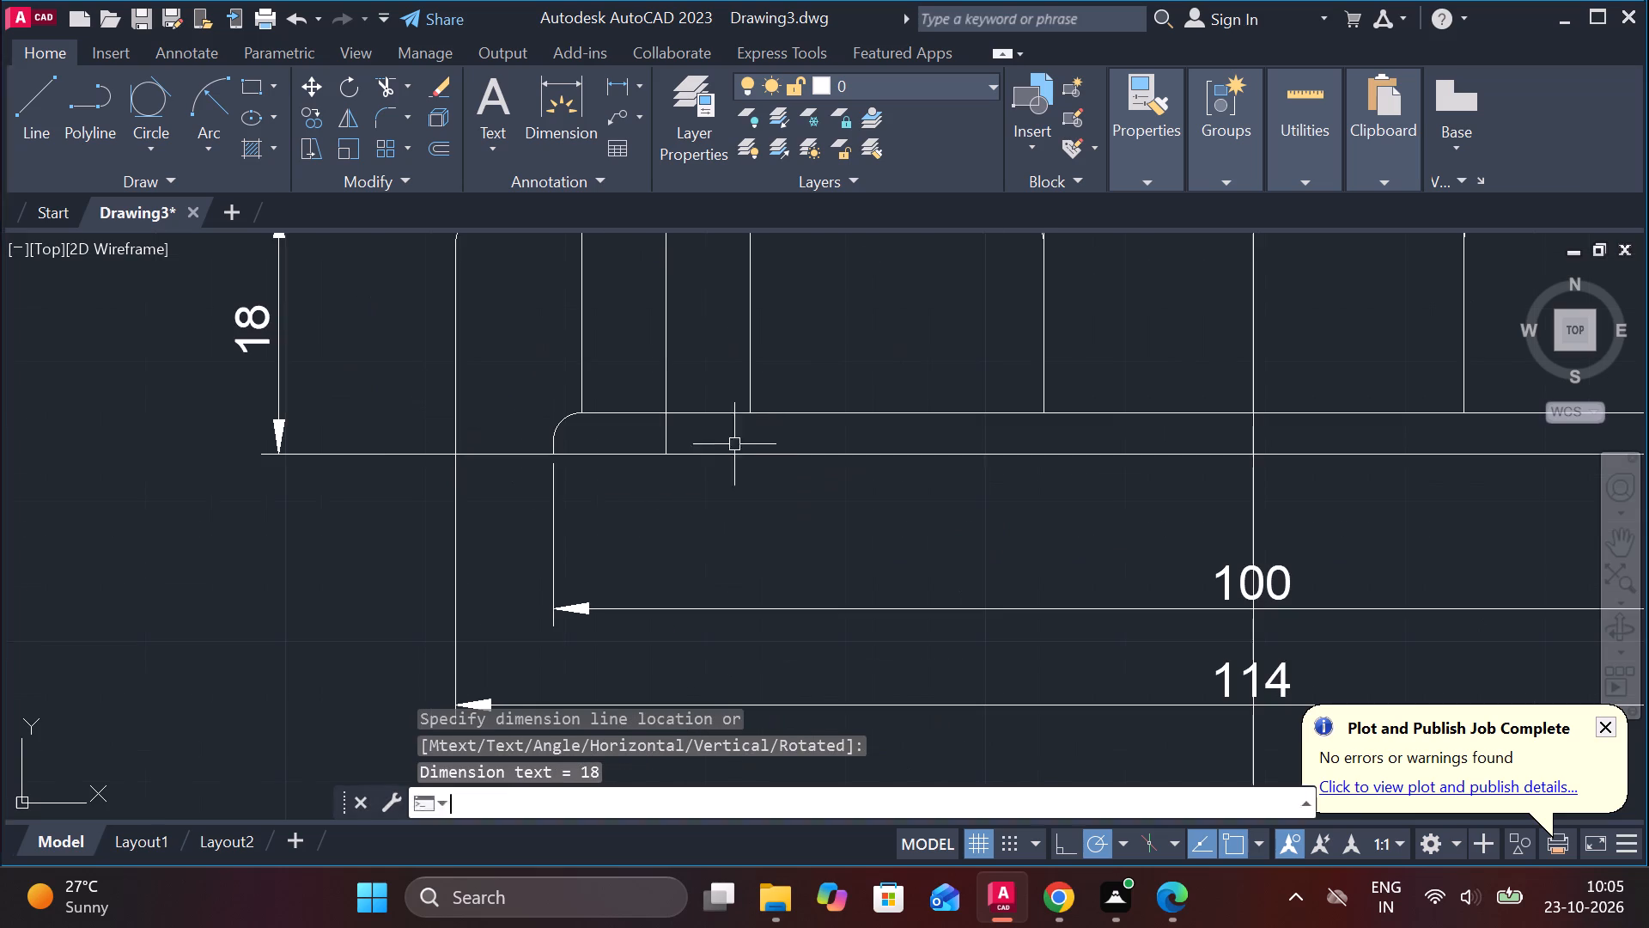
pyautogui.click(642, 421)
pyautogui.click(639, 446)
pyautogui.moveTo(520, 449); pyautogui.dragTo(535, 453, button='middle')
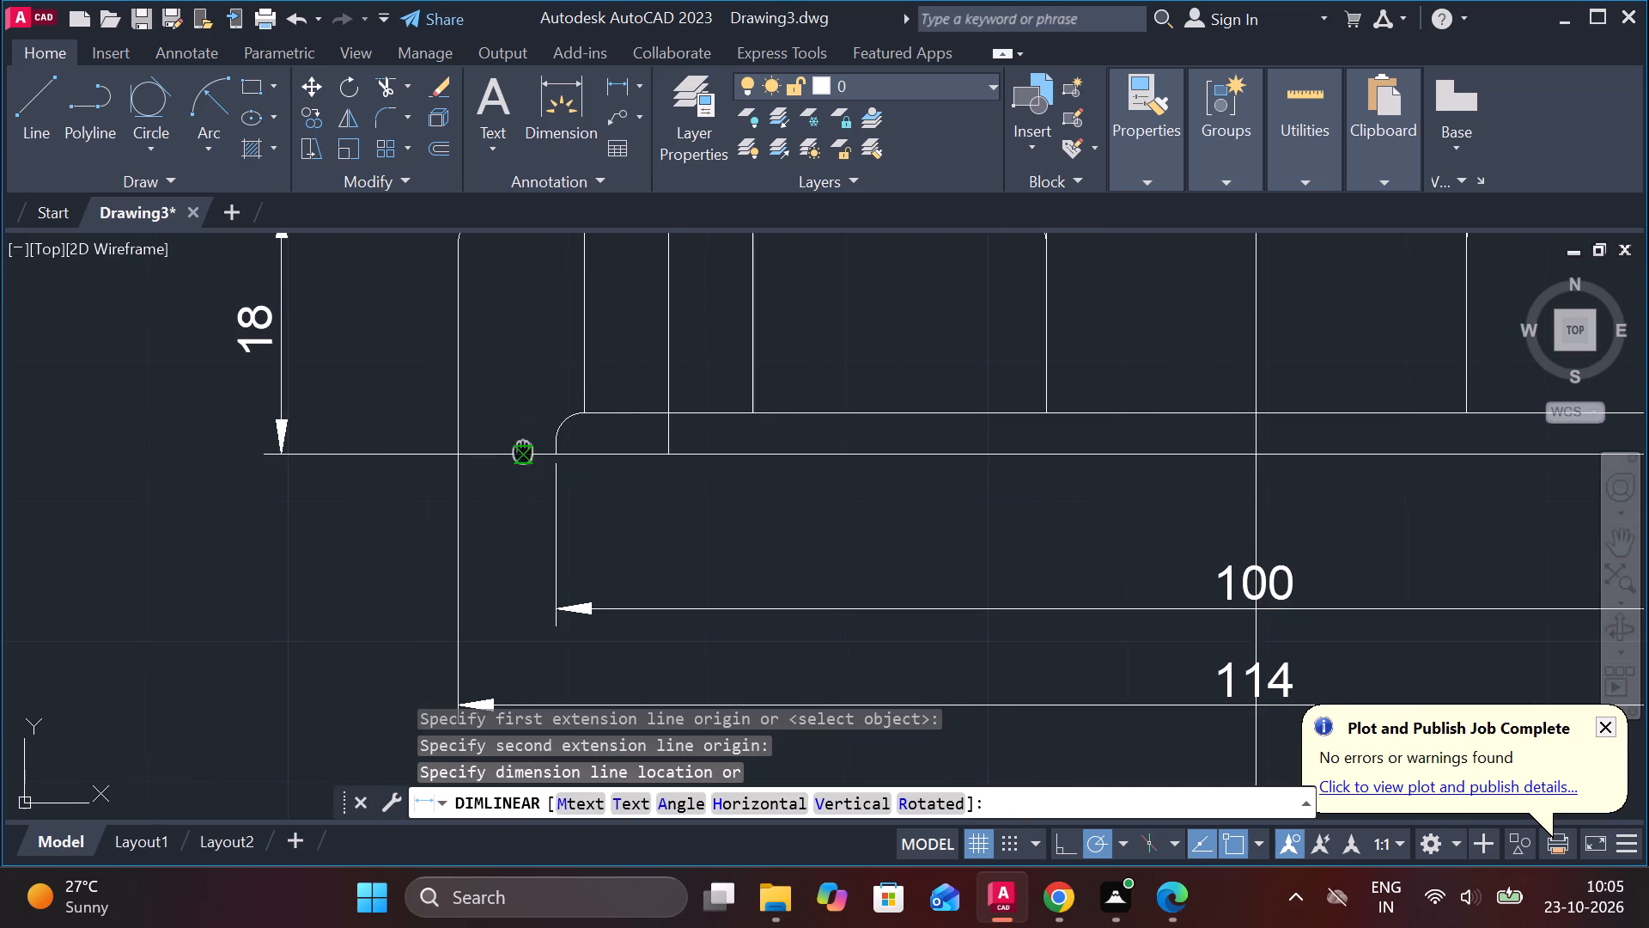
pyautogui.moveTo(535, 453); pyautogui.dragTo(823, 458, button='middle')
pyautogui.click(703, 456)
# Prefix the narrow hole's width dimension text with M so that it reads M12.
pyautogui.scroll(-2, 763, 503)
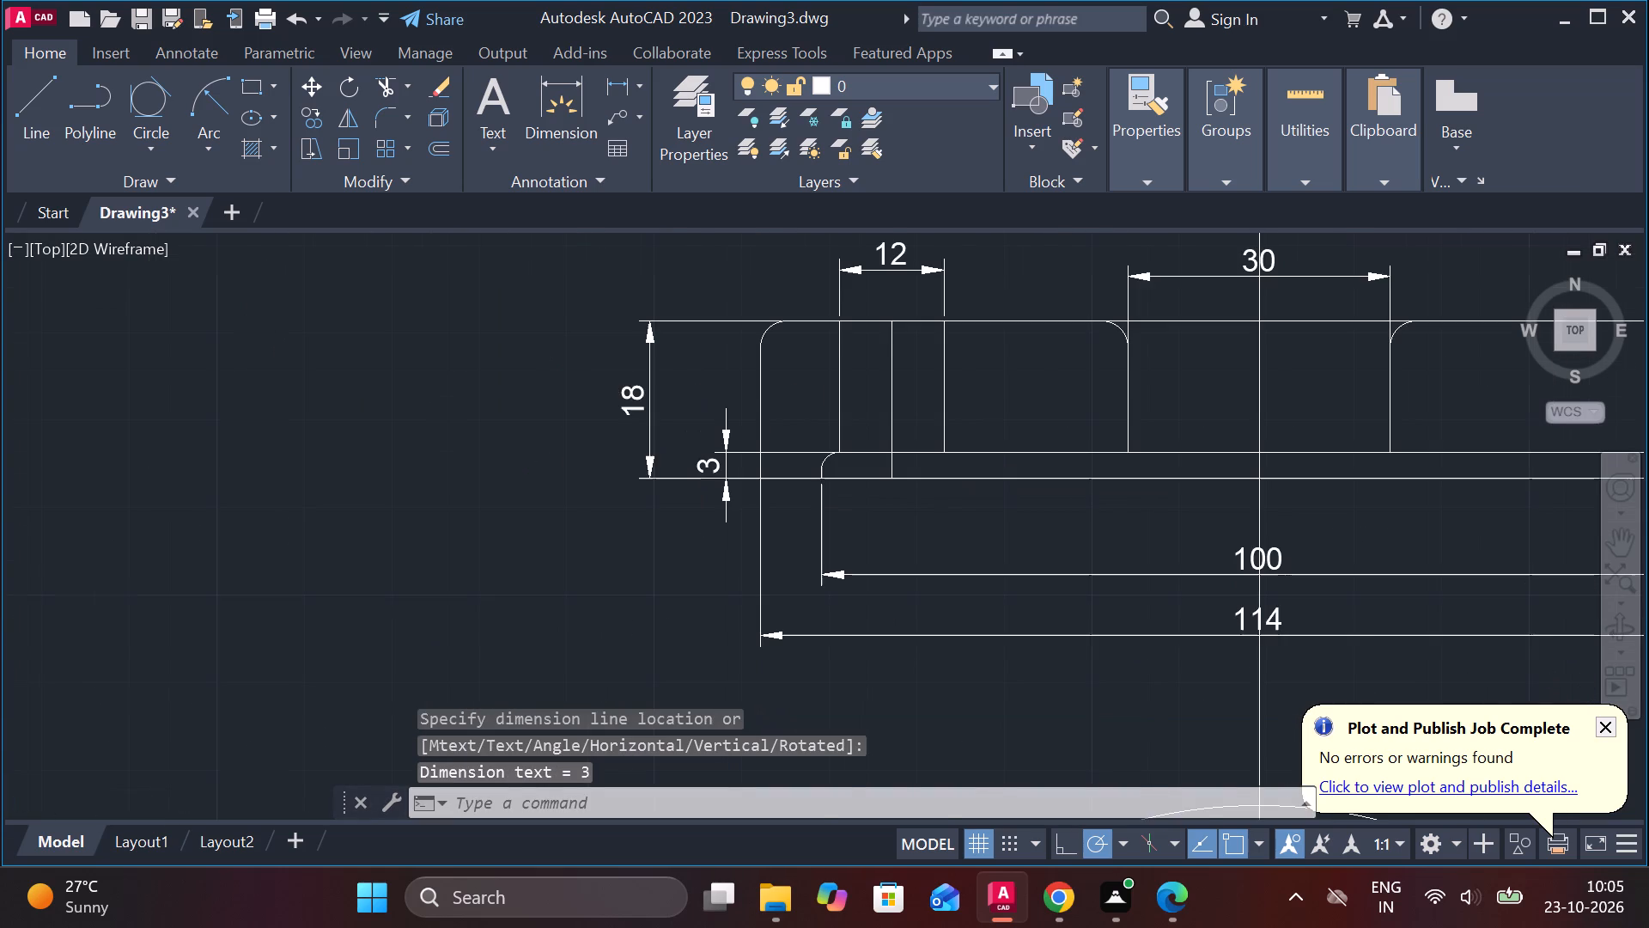
pyautogui.moveTo(920, 565); pyautogui.dragTo(690, 603, button='middle')
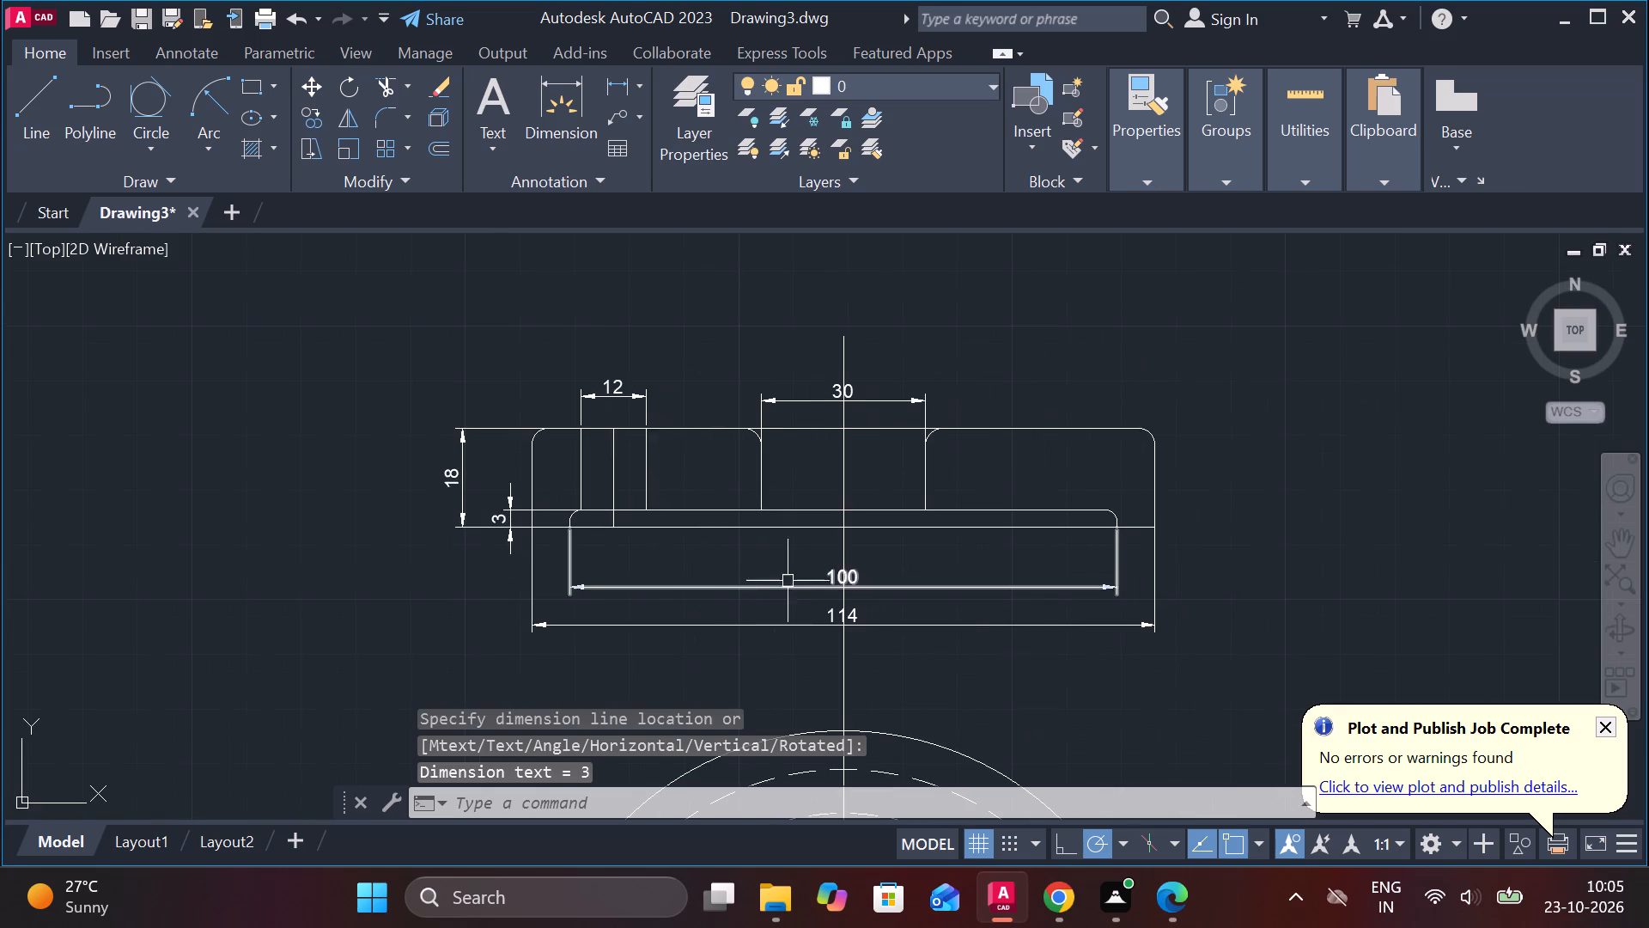
pyautogui.scroll(1, 589, 372)
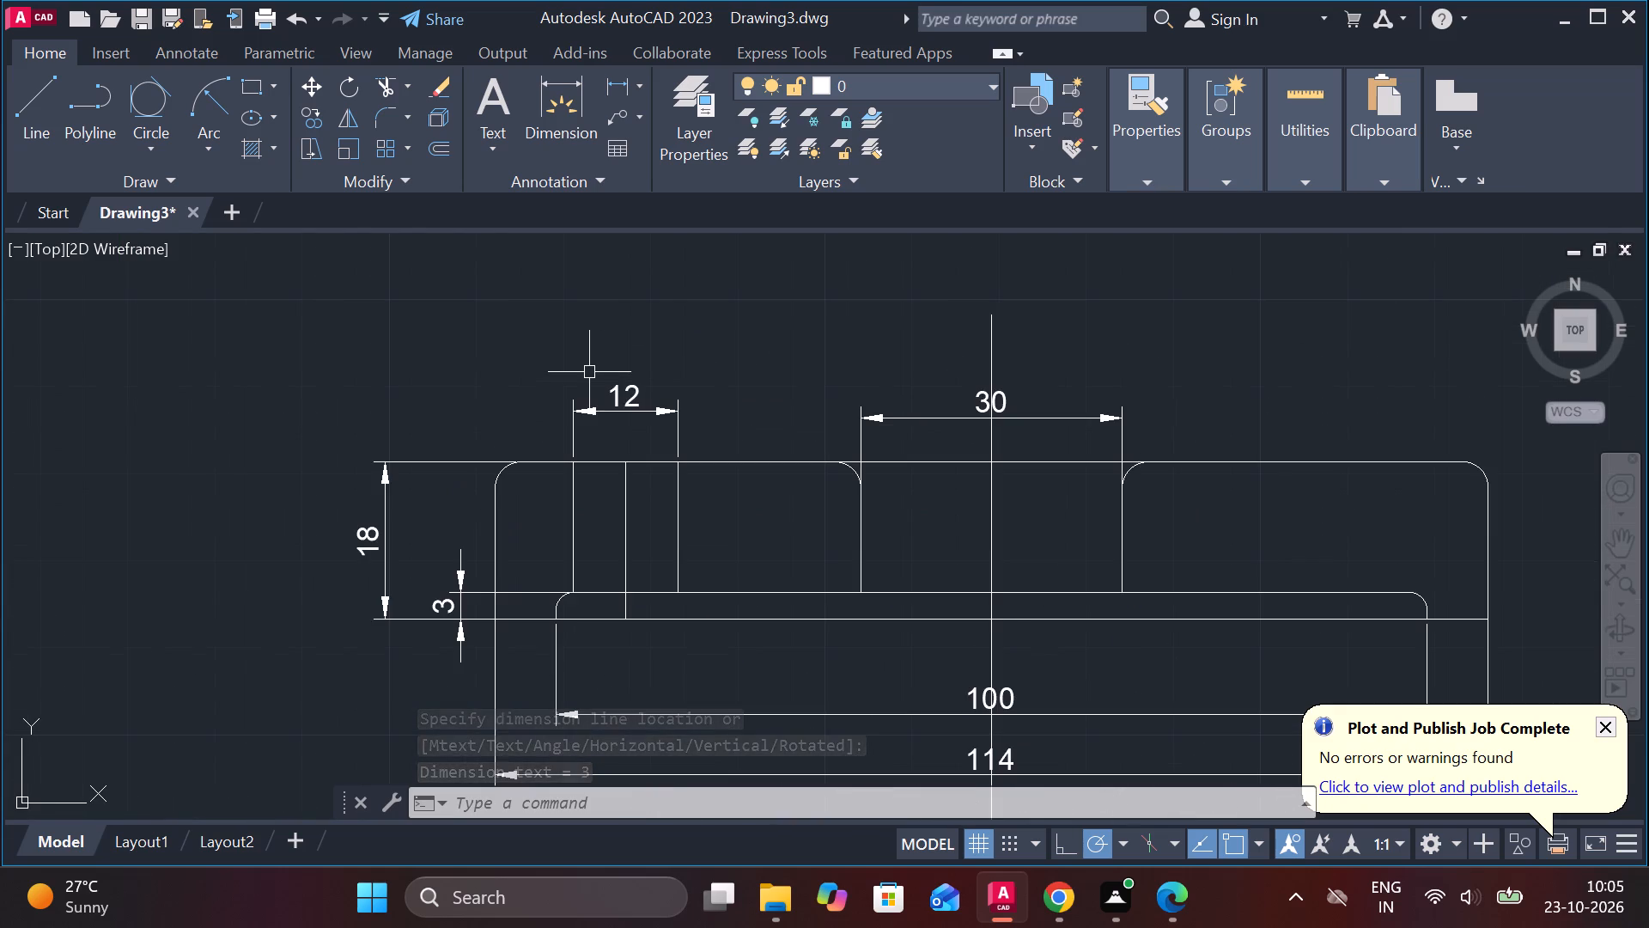
pyautogui.doubleClick(618, 397)
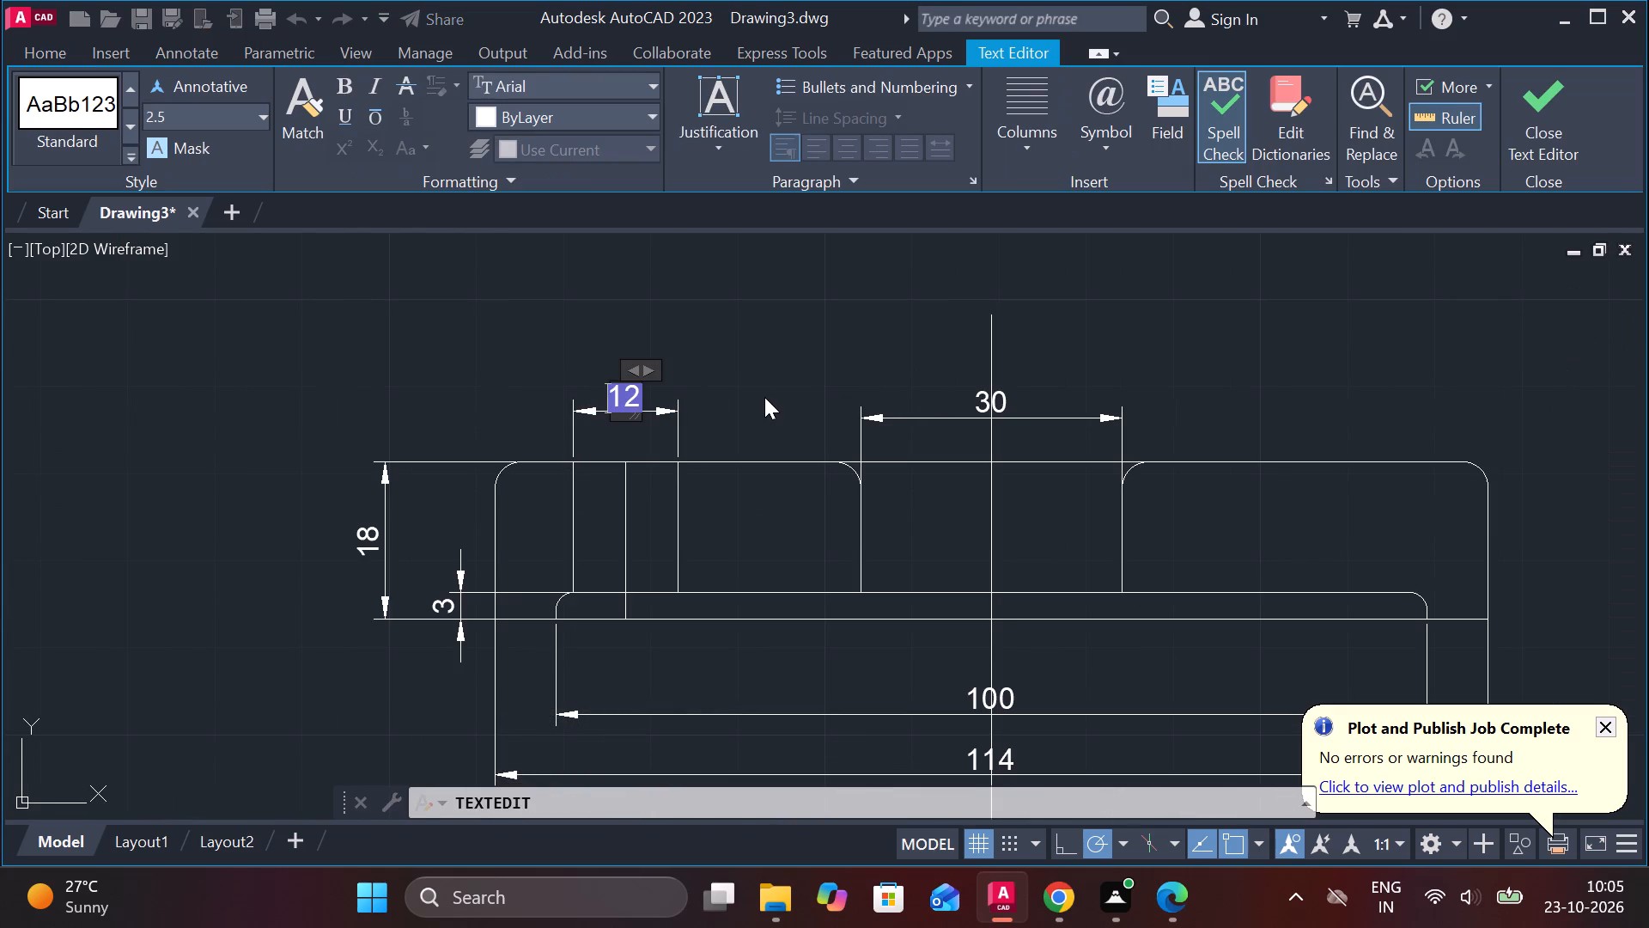
pyautogui.press('m')
pyautogui.scroll(-2, 721, 403)
pyautogui.click(1535, 125)
pyautogui.scroll(-2, 1150, 449)
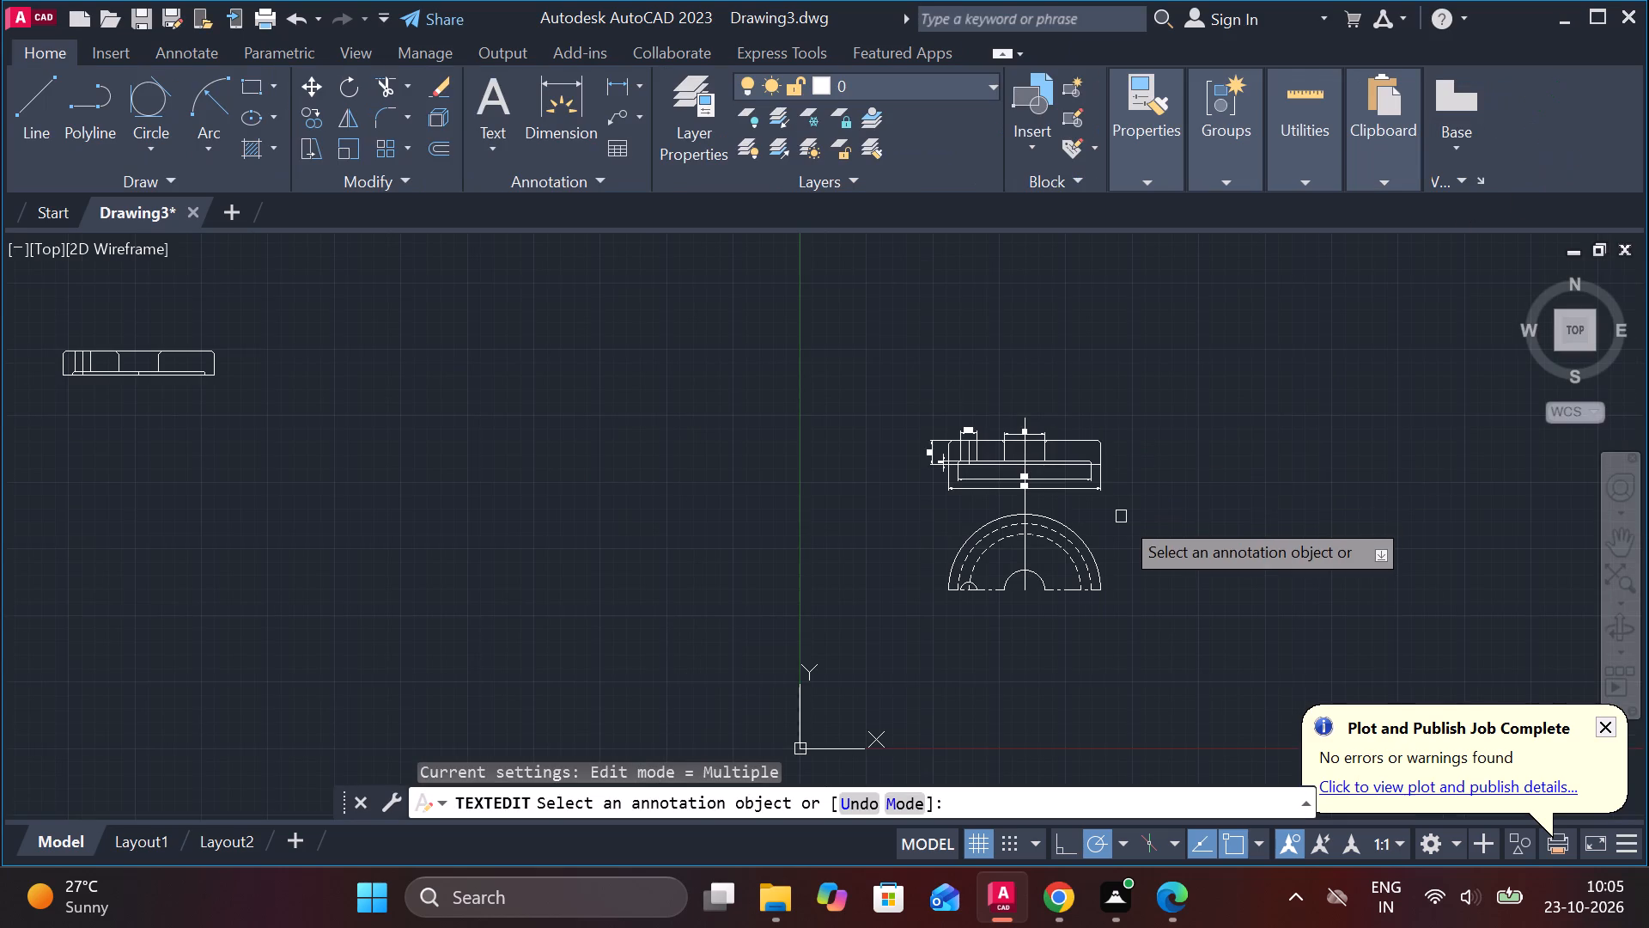
pyautogui.scroll(1, 1121, 517)
pyautogui.press('Escape')
pyautogui.scroll(2, 943, 431)
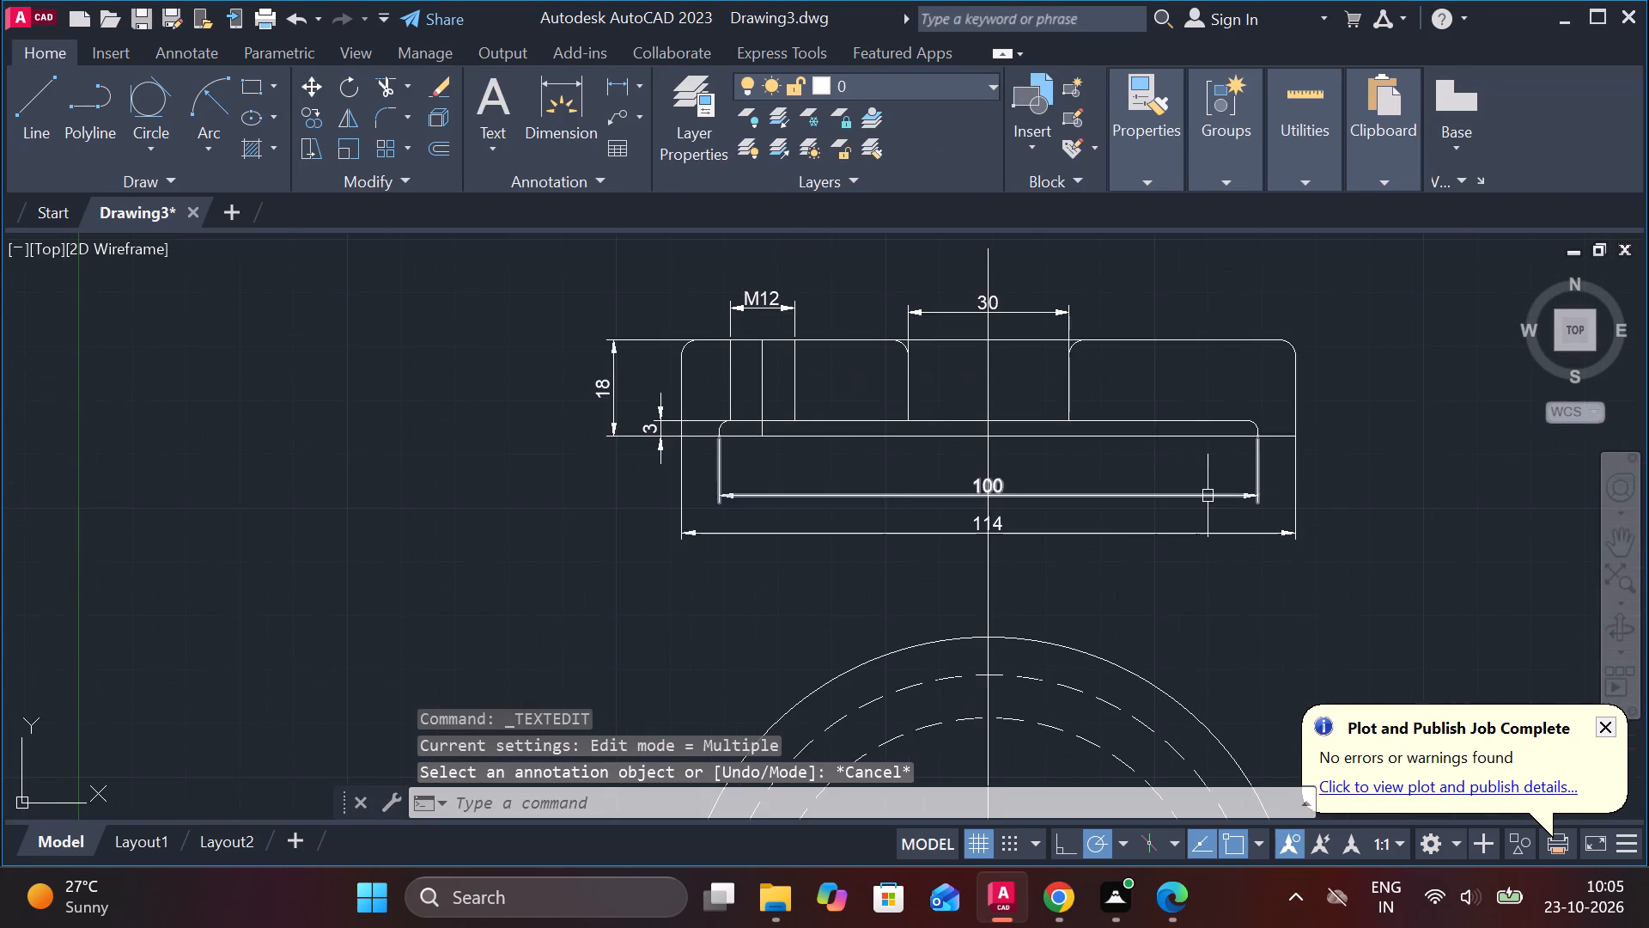
# Modify the ISO-25 dimension style with arrow size 4, text height 6 and ISO standard text alignment, and set it current.
pyautogui.scroll(-1, 1216, 496)
pyautogui.moveTo(1216, 496); pyautogui.dragTo(1005, 451, button='middle')
pyautogui.write('D')
pyautogui.press('space')
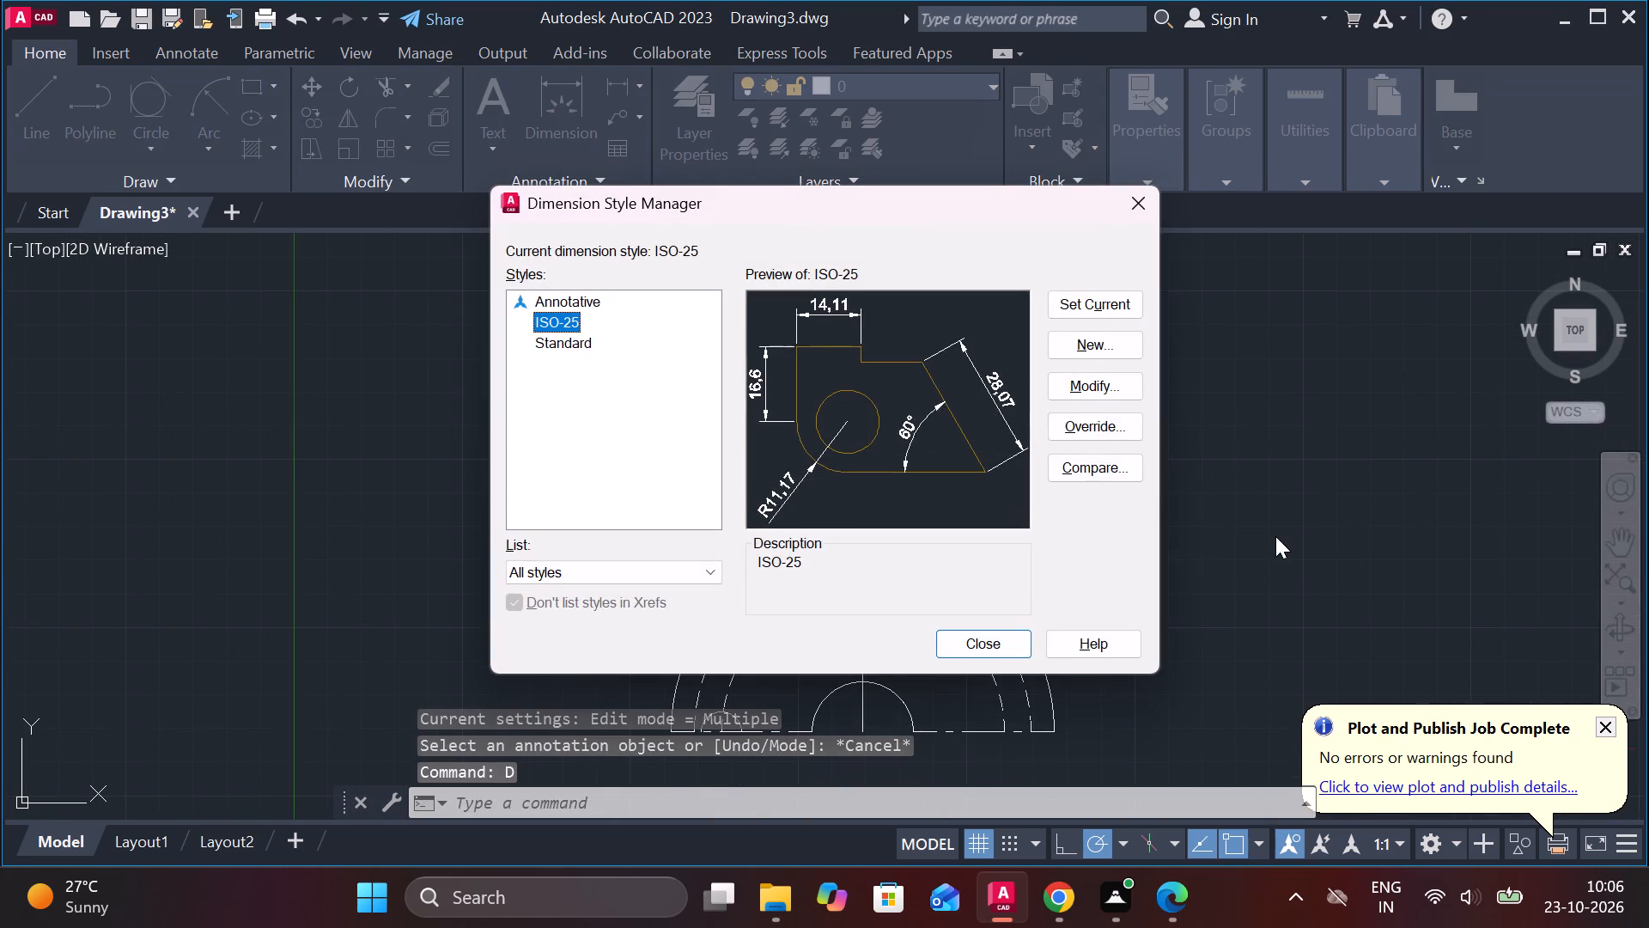
pyautogui.click(1100, 380)
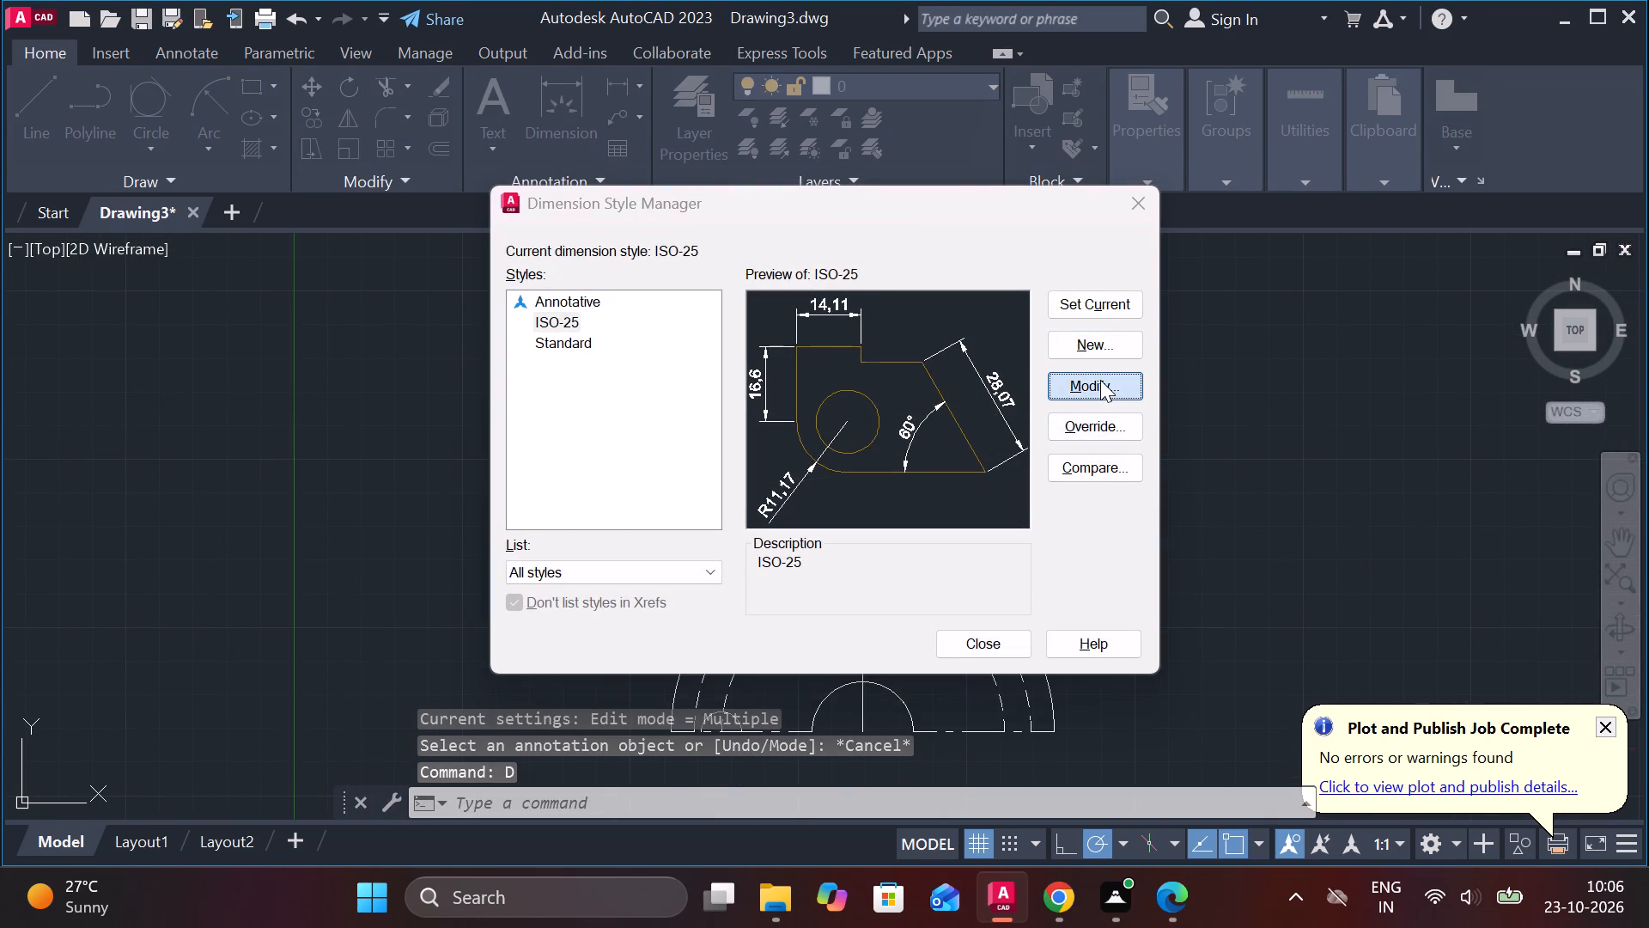
pyautogui.click(560, 150)
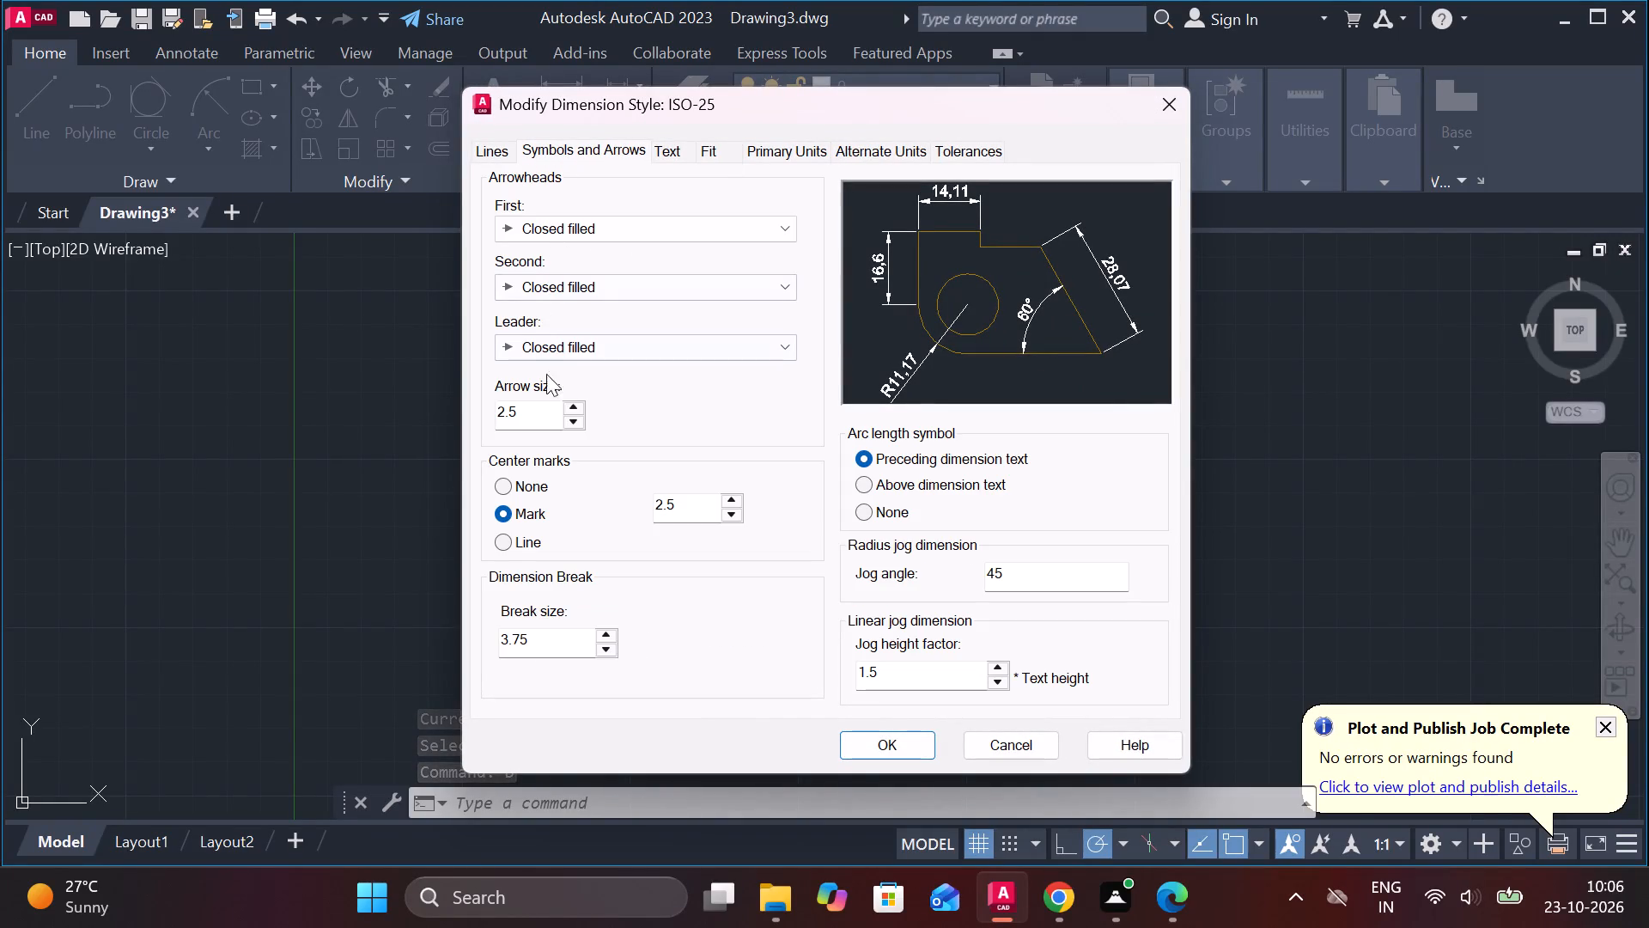
pyautogui.moveTo(530, 410); pyautogui.dragTo(471, 416)
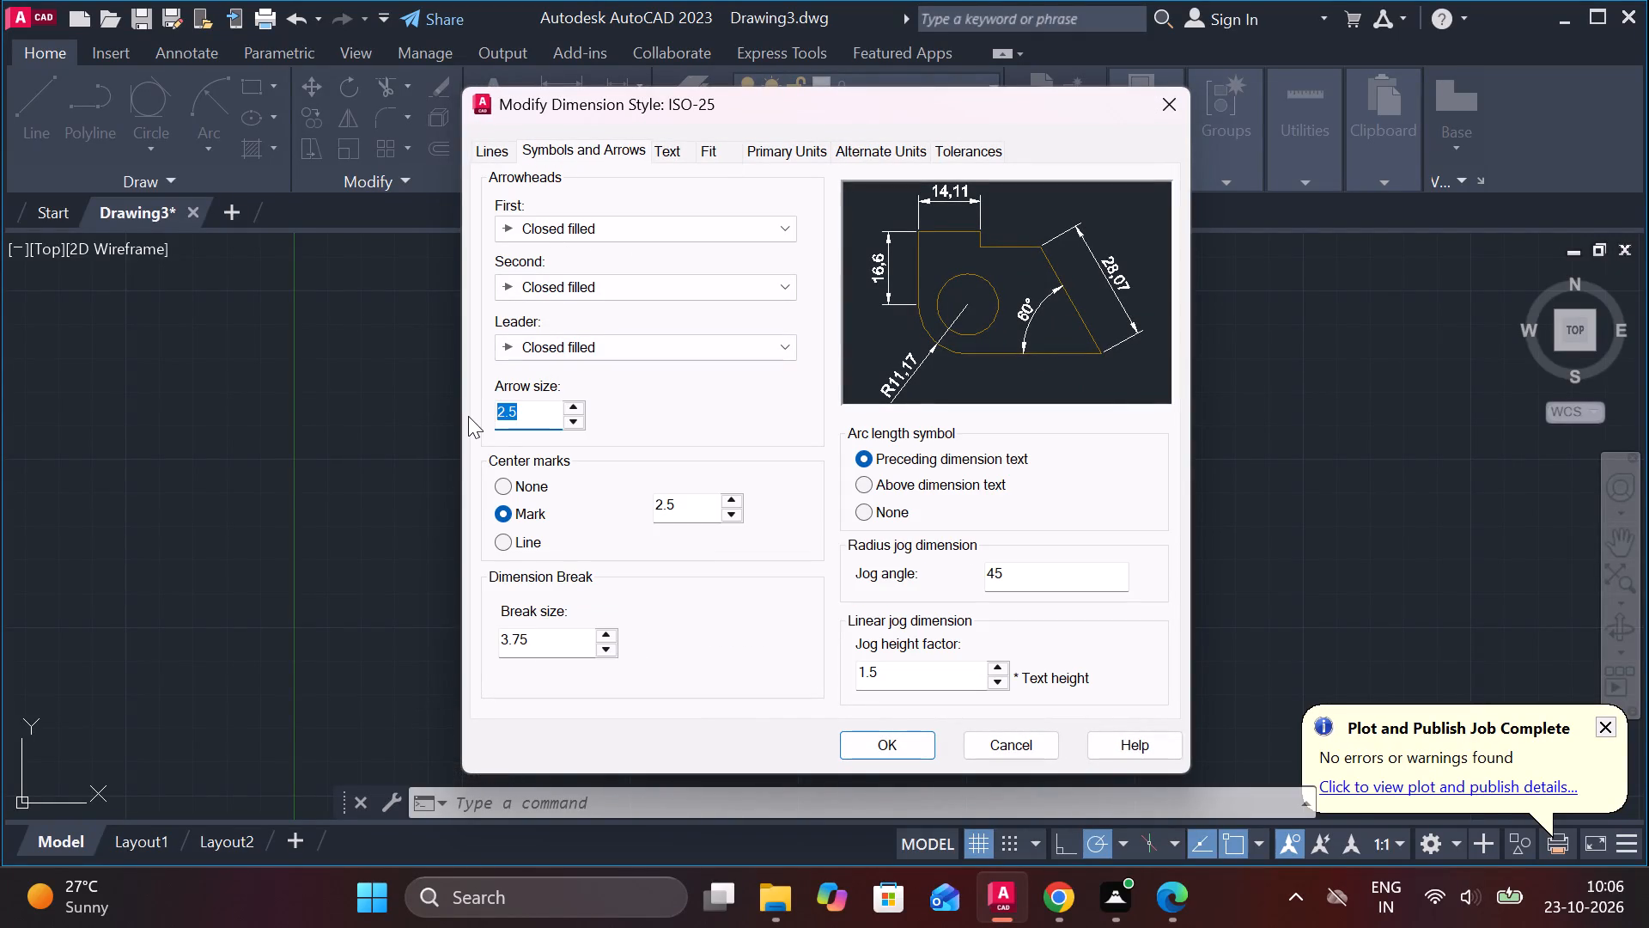
pyautogui.press('4')
pyautogui.click(683, 150)
pyautogui.moveTo(763, 337); pyautogui.dragTo(704, 343)
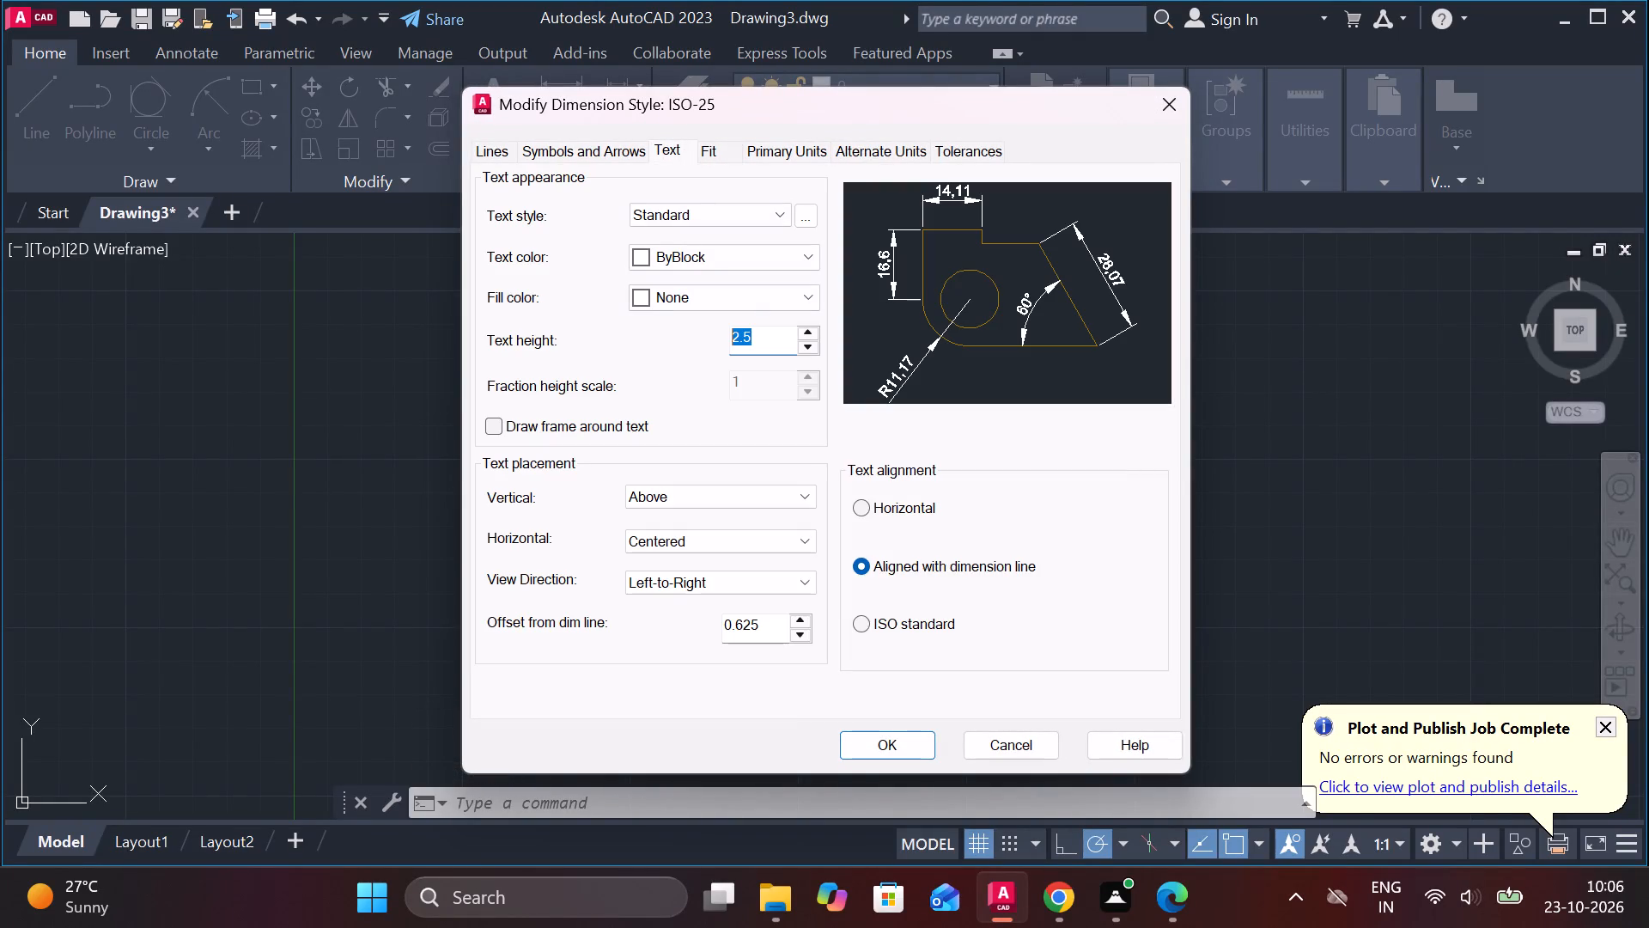
pyautogui.moveTo(704, 343); pyautogui.dragTo(687, 345)
pyautogui.press('6')
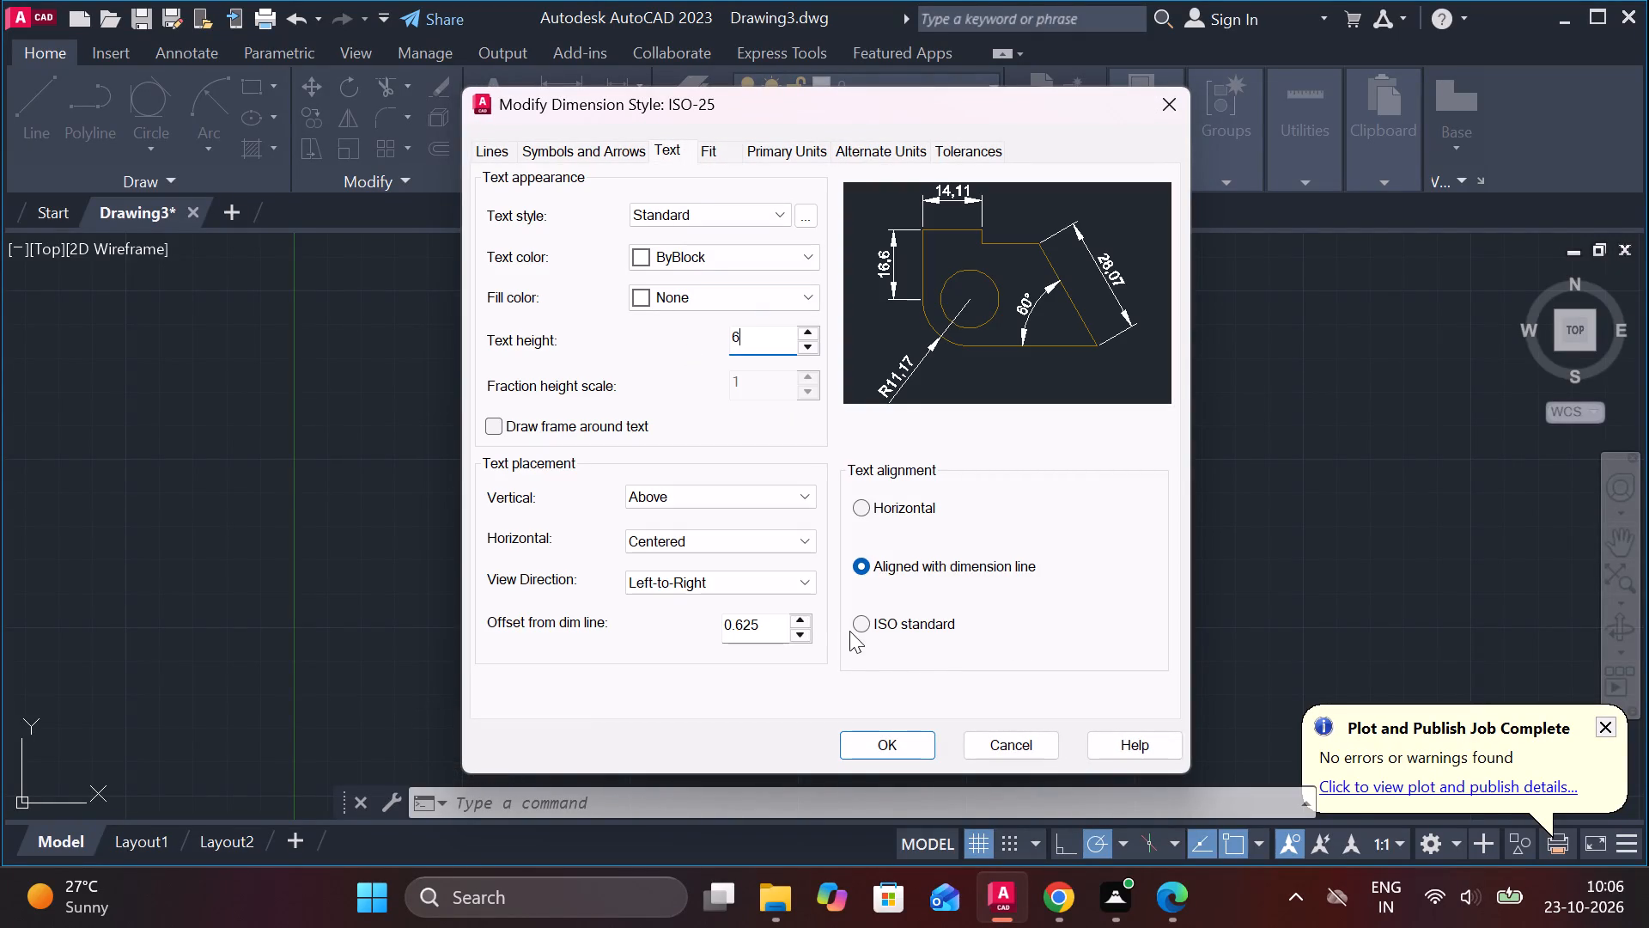
pyautogui.click(855, 620)
pyautogui.click(885, 742)
pyautogui.click(1093, 308)
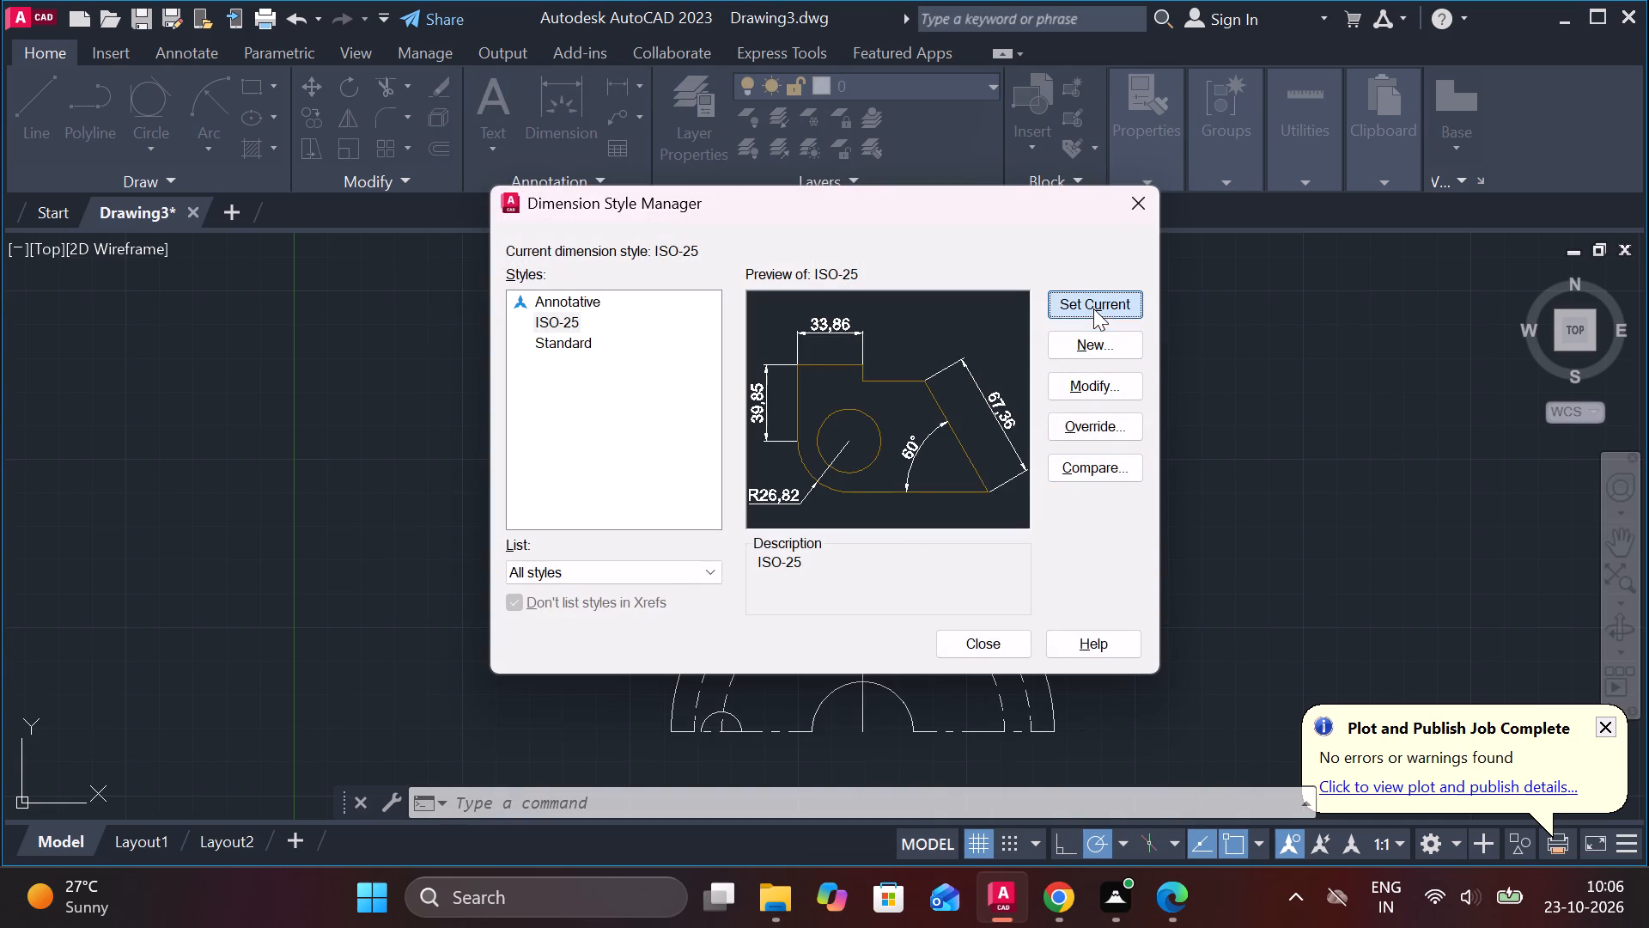
pyautogui.click(995, 630)
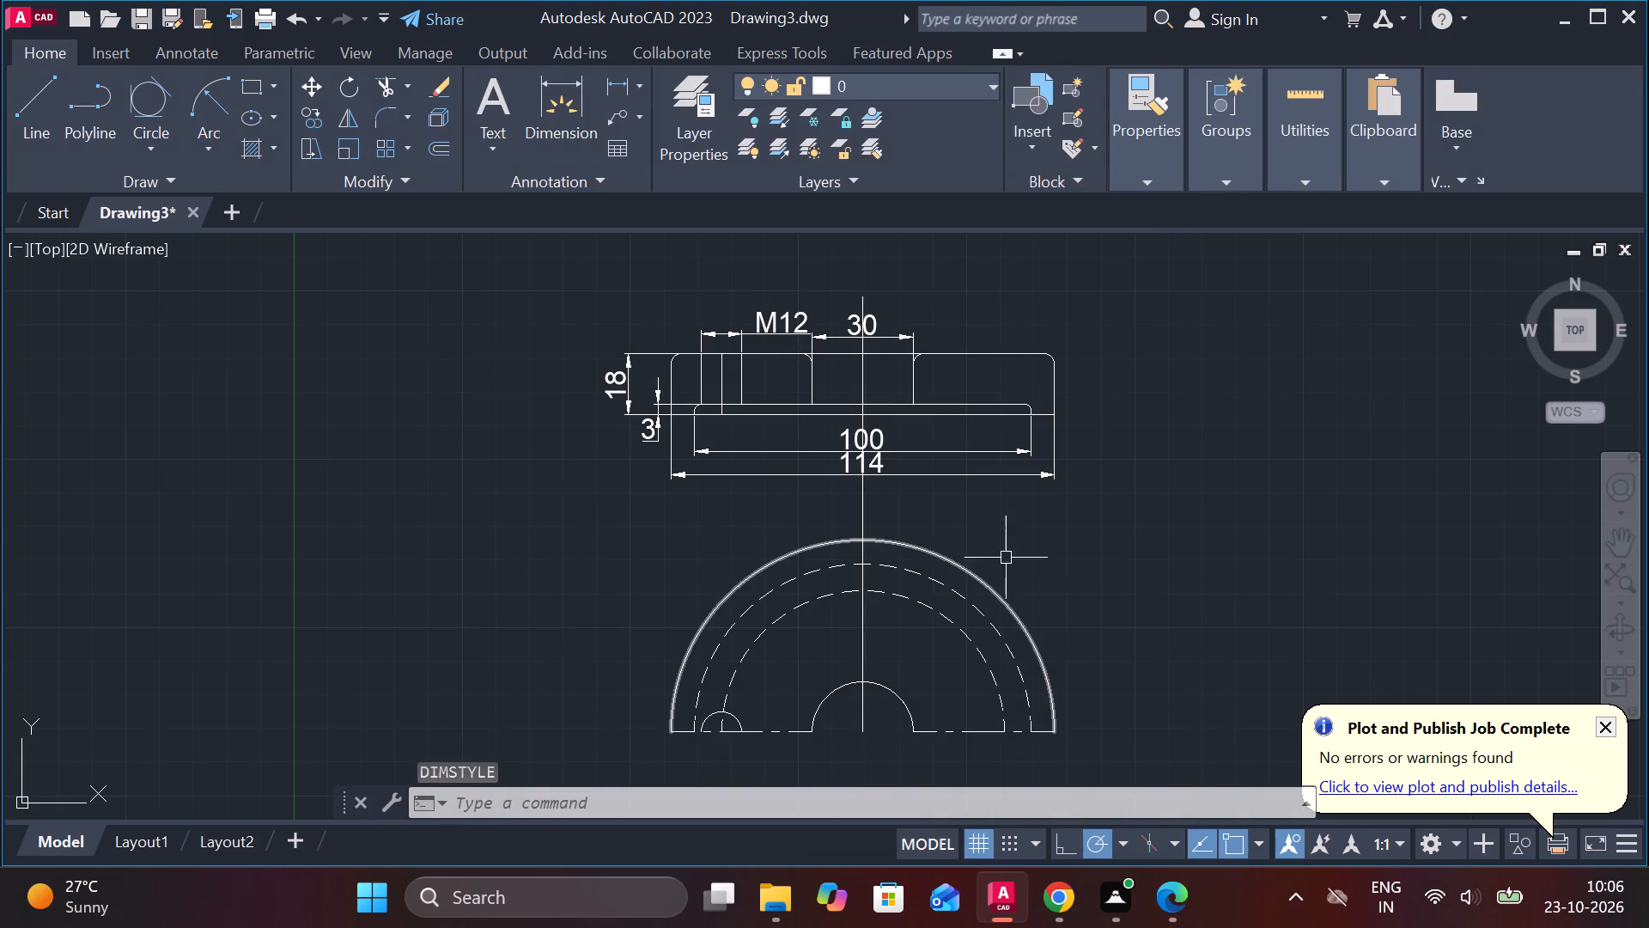
# Move the M12 dimension text to the left of its extension lines and slightly higher, clear of the 30 dimension.
pyautogui.scroll(2, 854, 413)
pyautogui.scroll(-2, 880, 445)
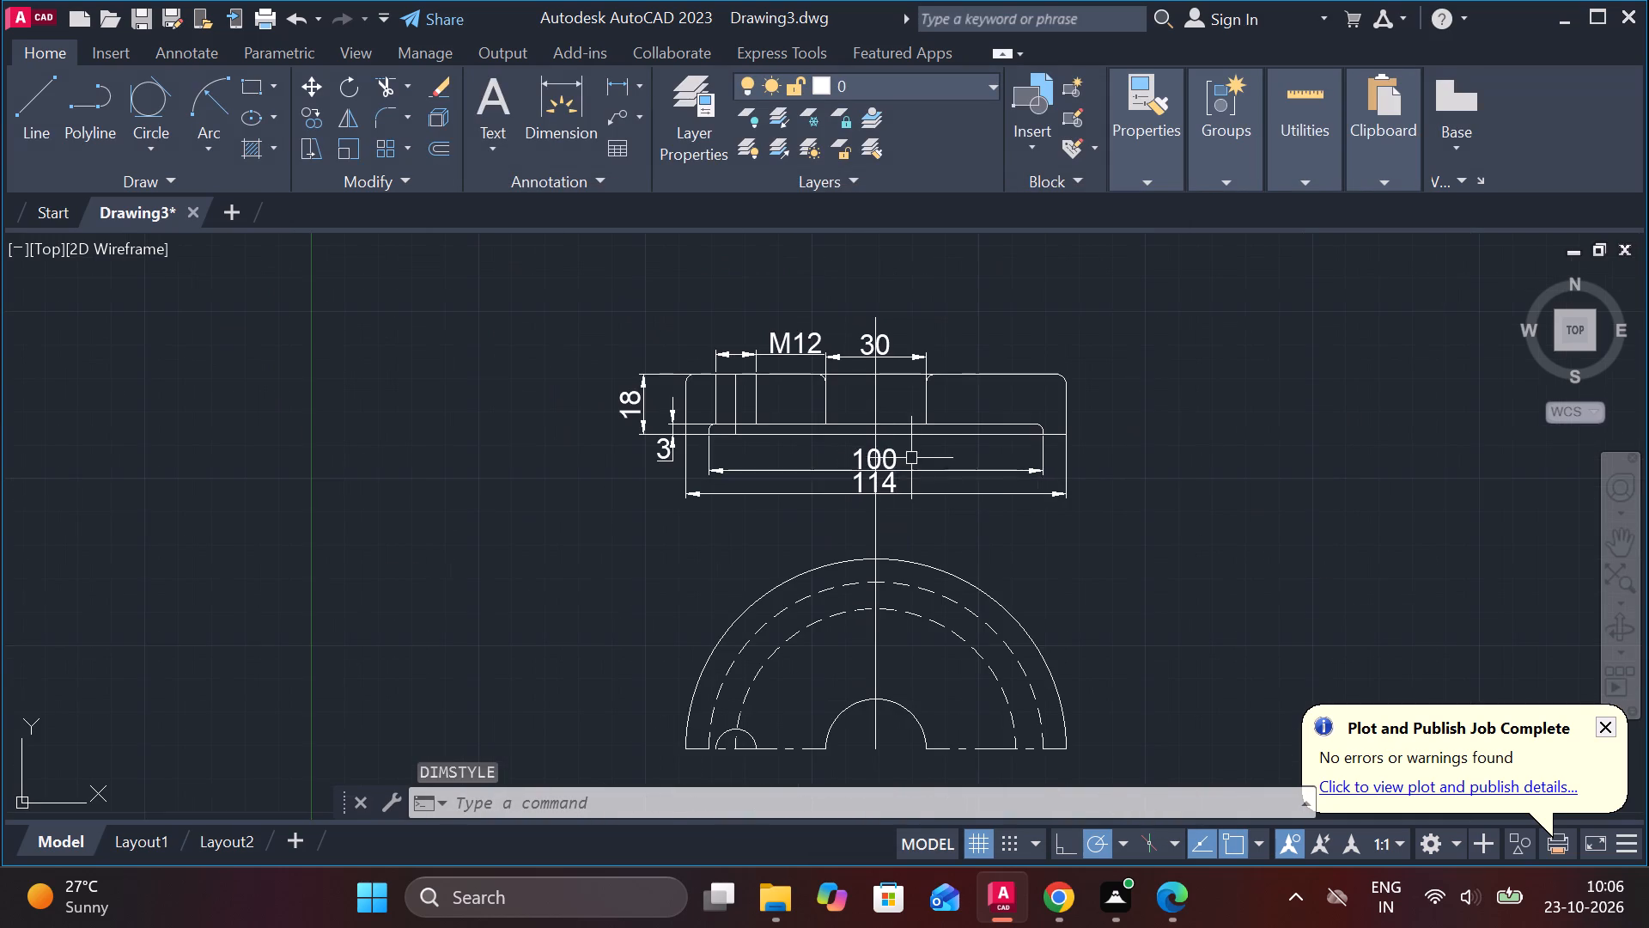
pyautogui.scroll(1, 825, 412)
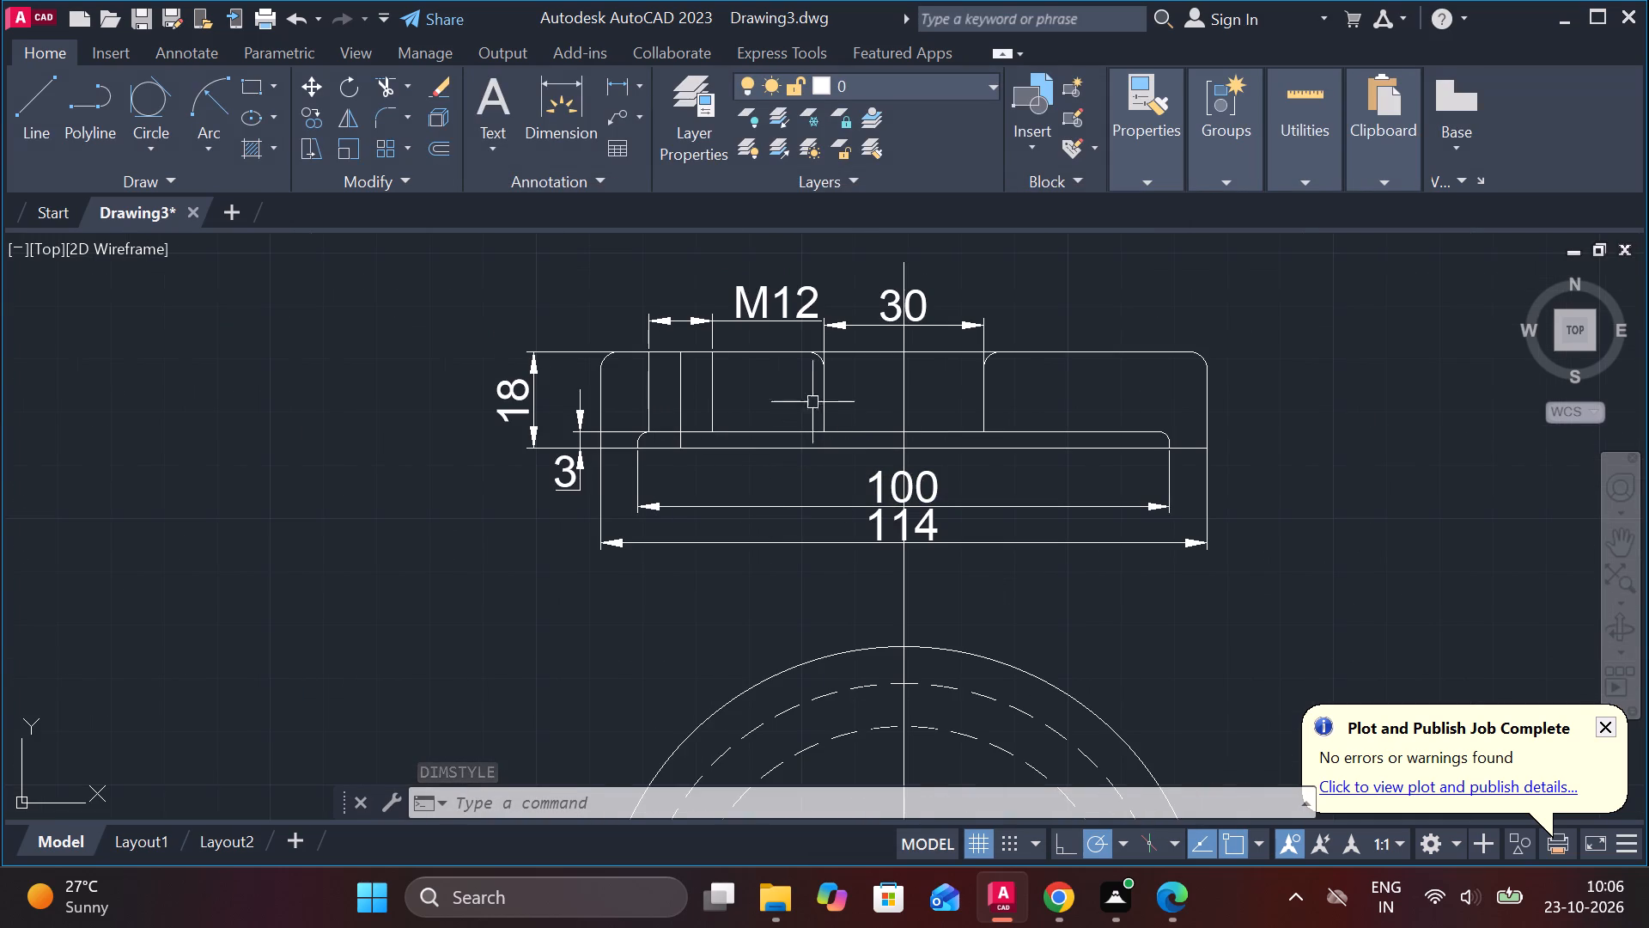
pyautogui.click(754, 317)
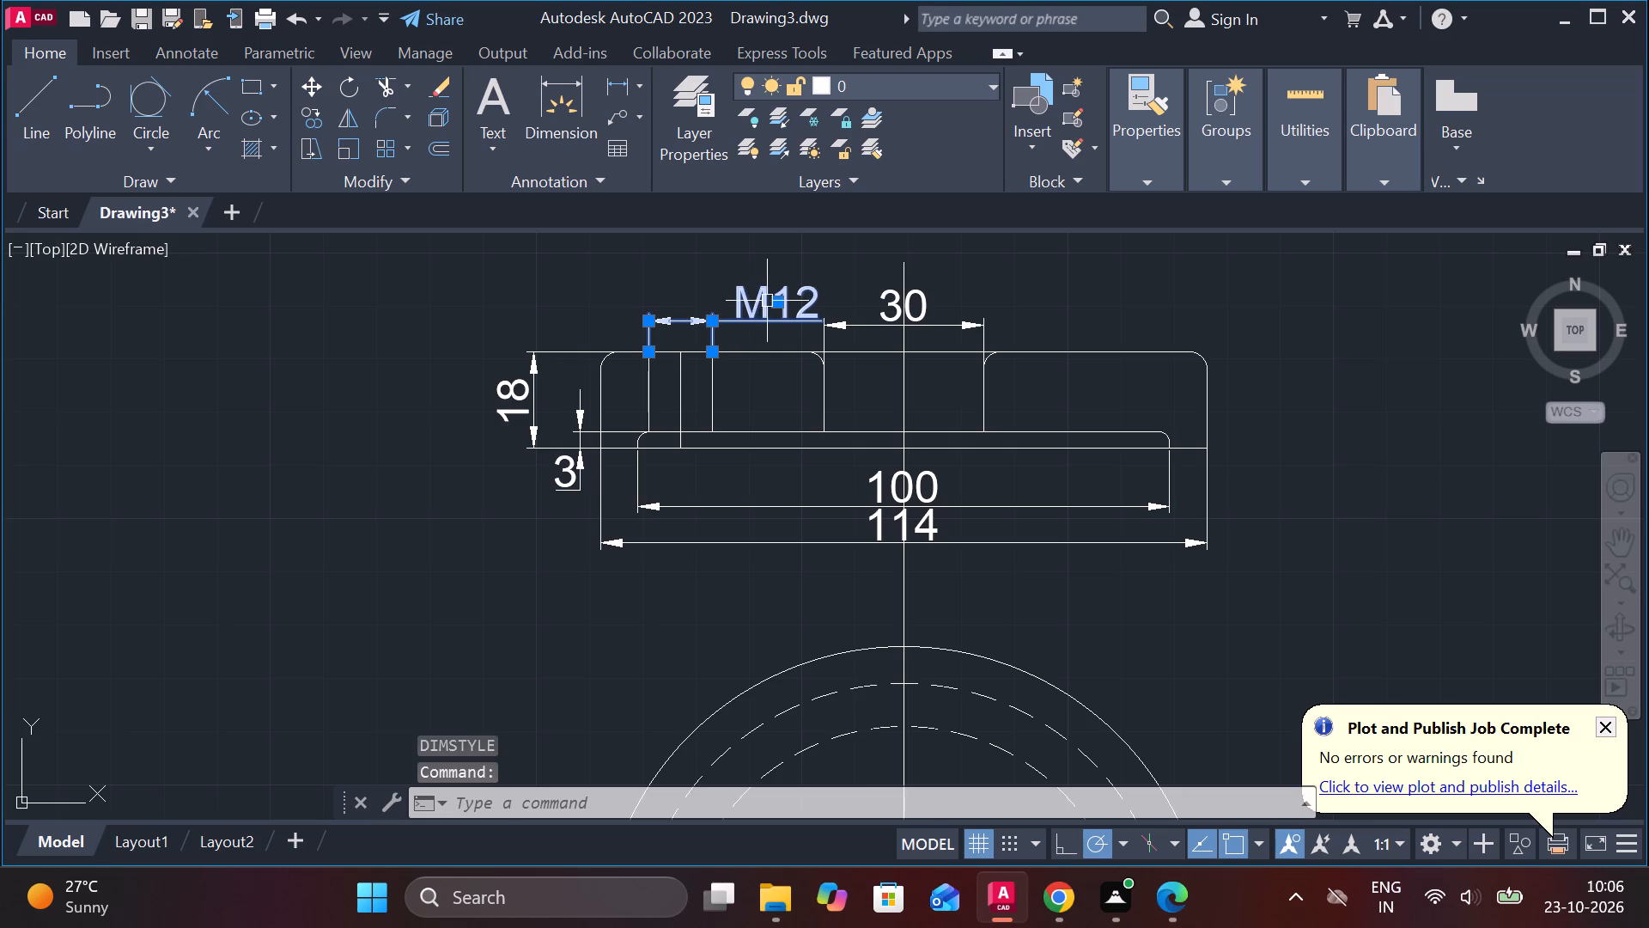
pyautogui.click(775, 306)
pyautogui.click(590, 306)
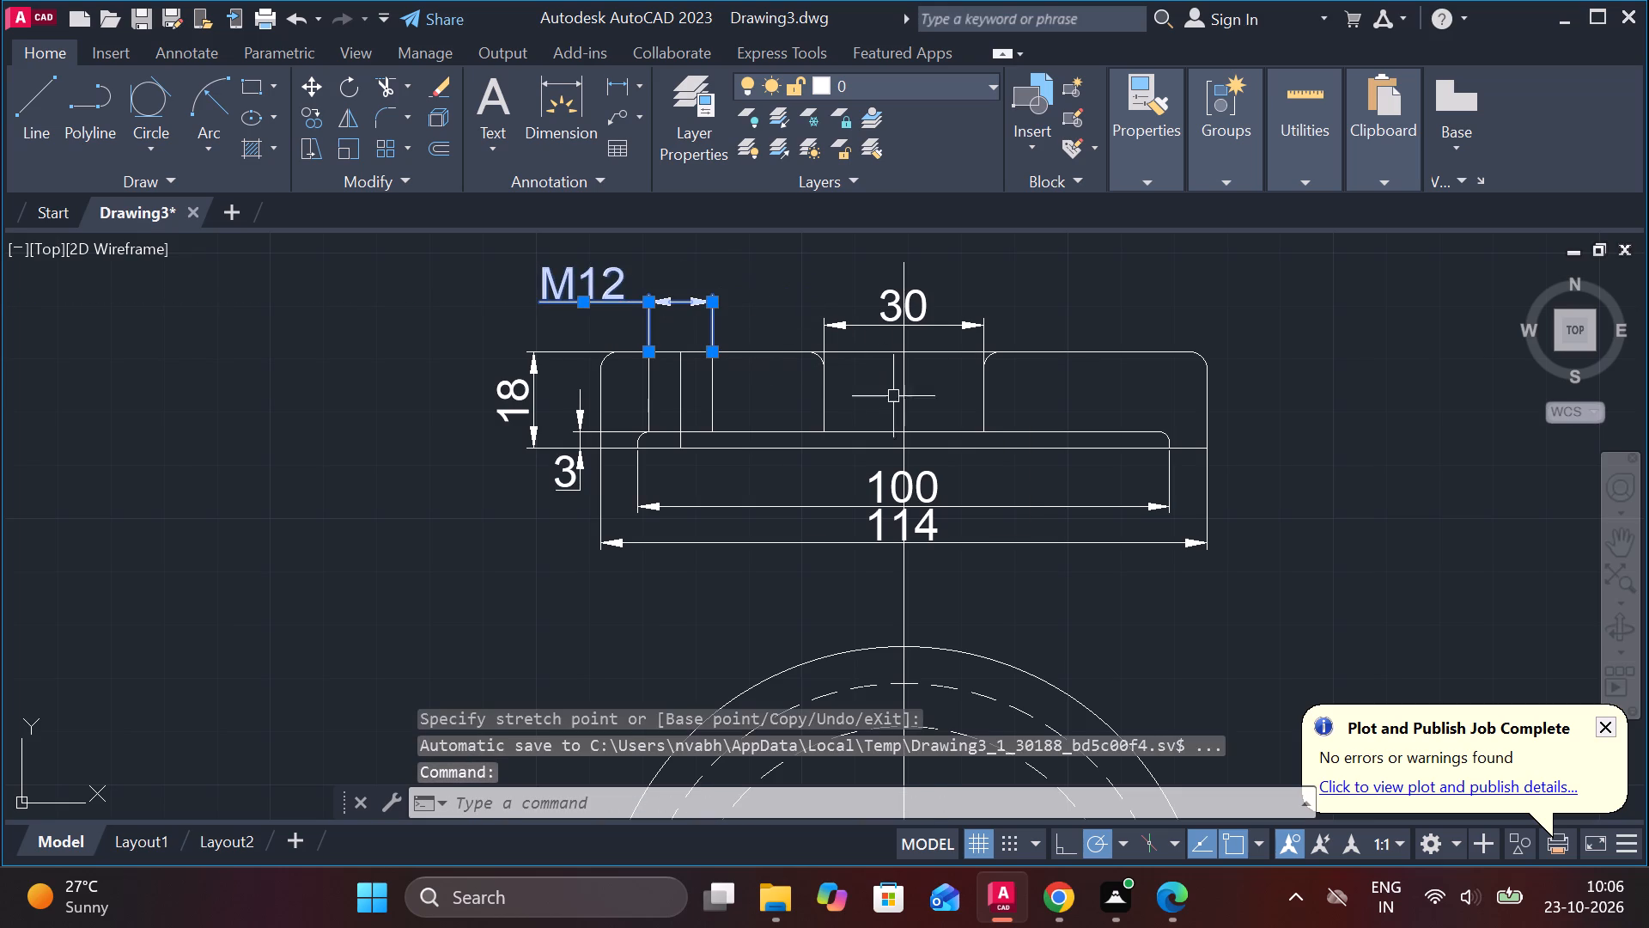
pyautogui.press('Escape')
# Move the 114 dimension farther down, away from the 100 dimension above it.
pyautogui.moveTo(944, 493); pyautogui.dragTo(872, 445, button='middle')
pyautogui.click(868, 479)
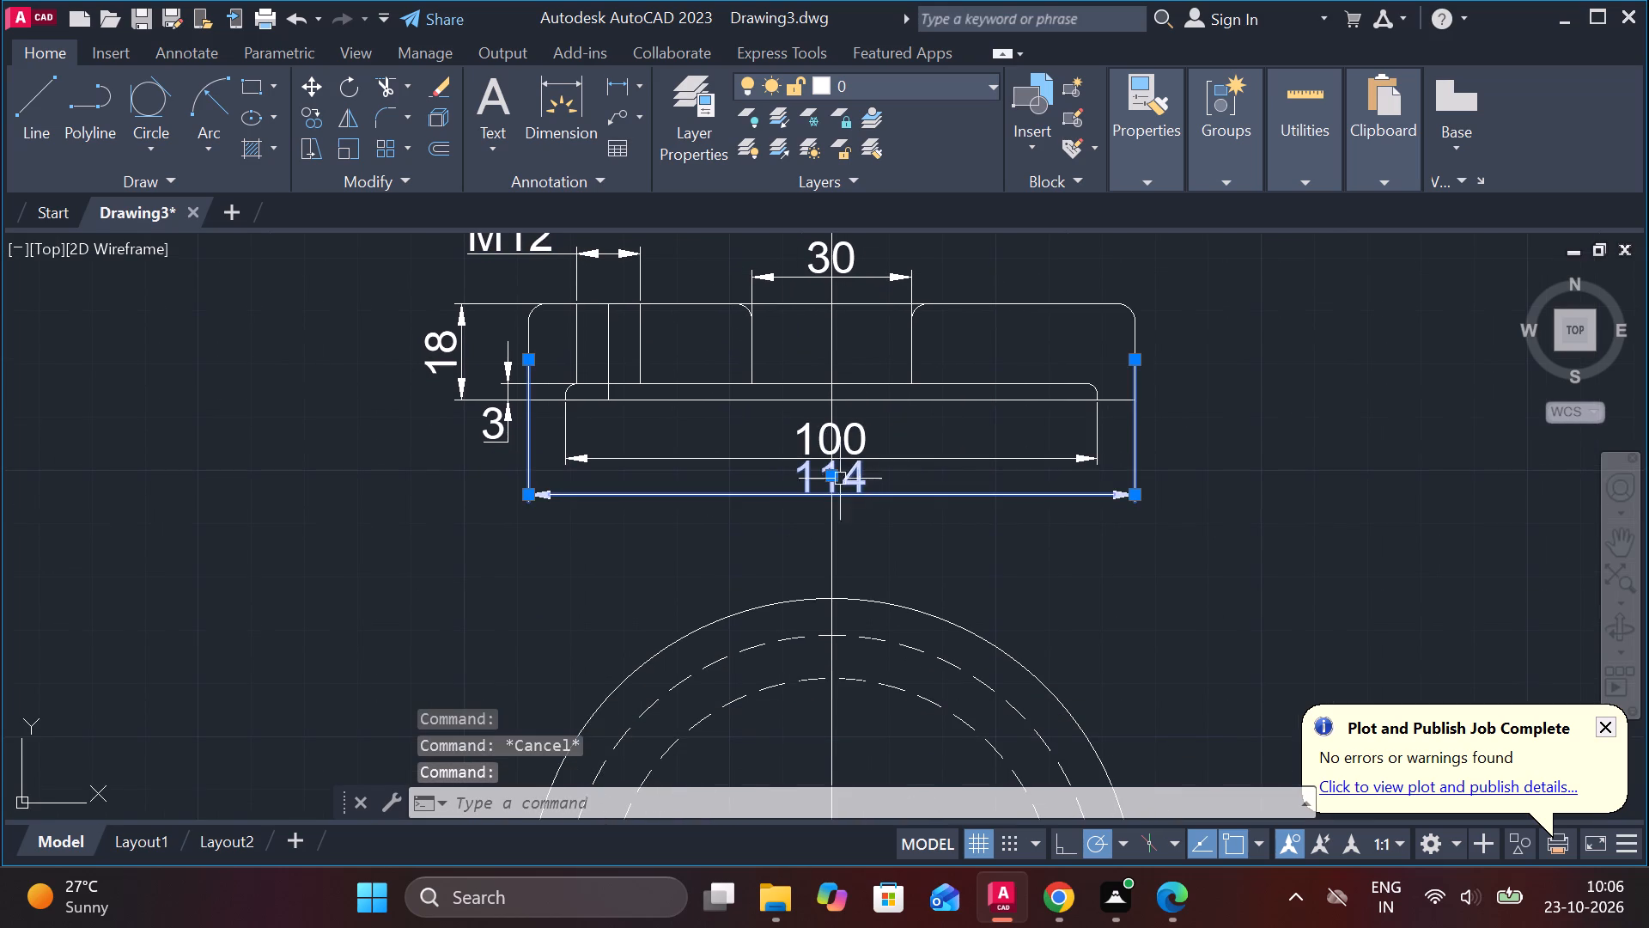
pyautogui.click(829, 475)
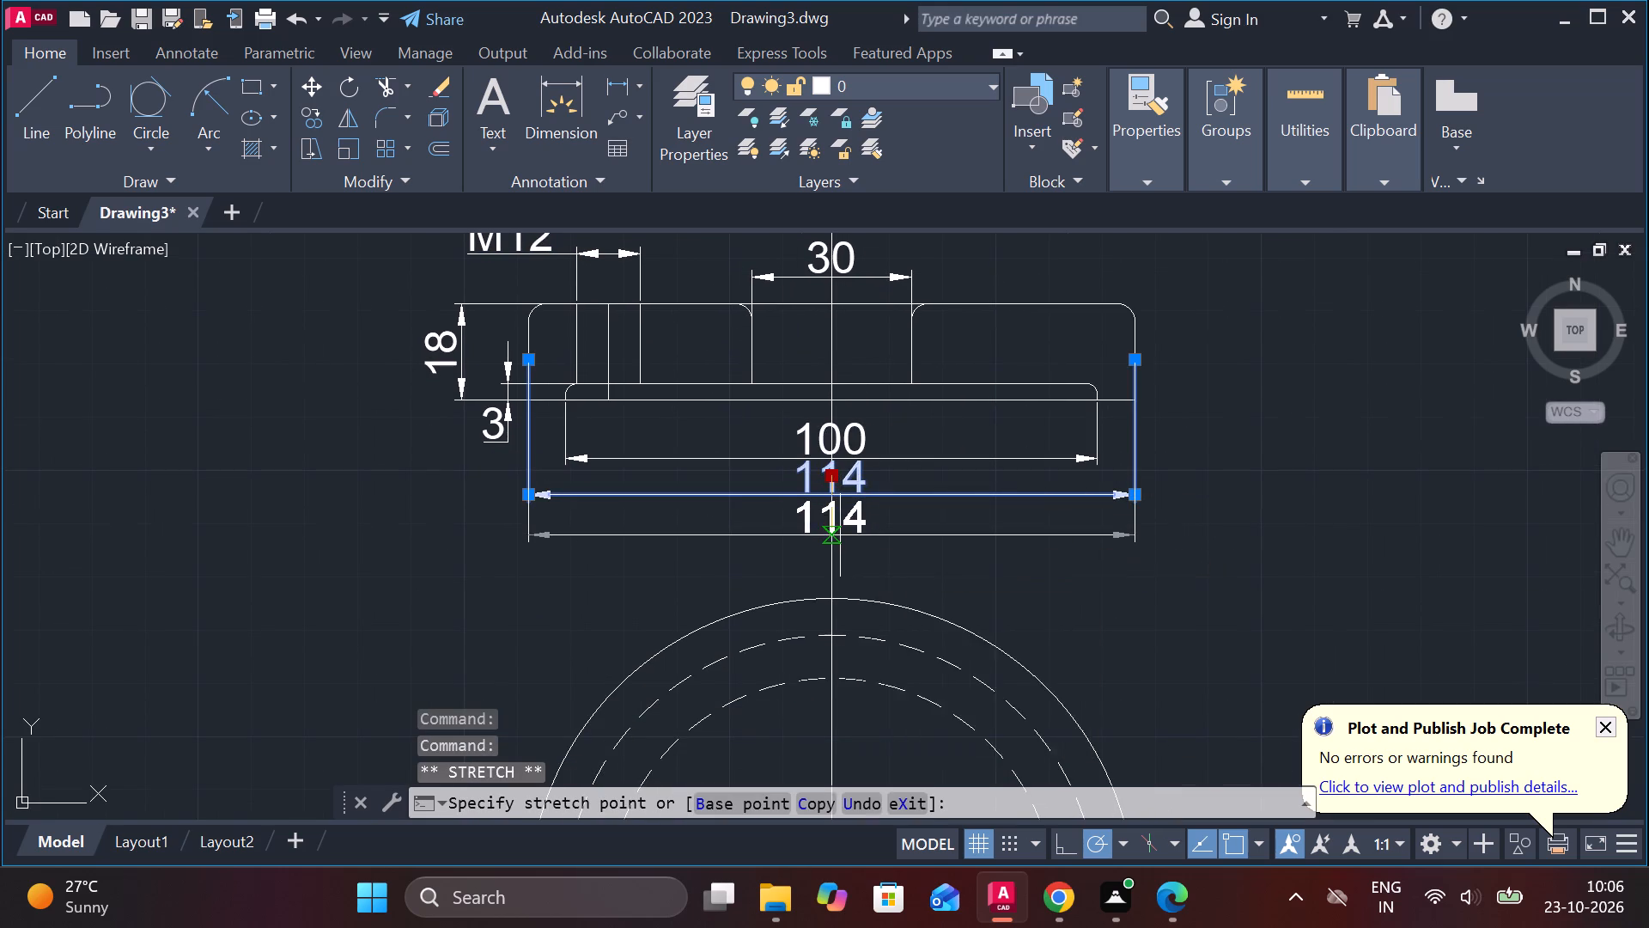
pyautogui.click(840, 535)
pyautogui.press('Escape')
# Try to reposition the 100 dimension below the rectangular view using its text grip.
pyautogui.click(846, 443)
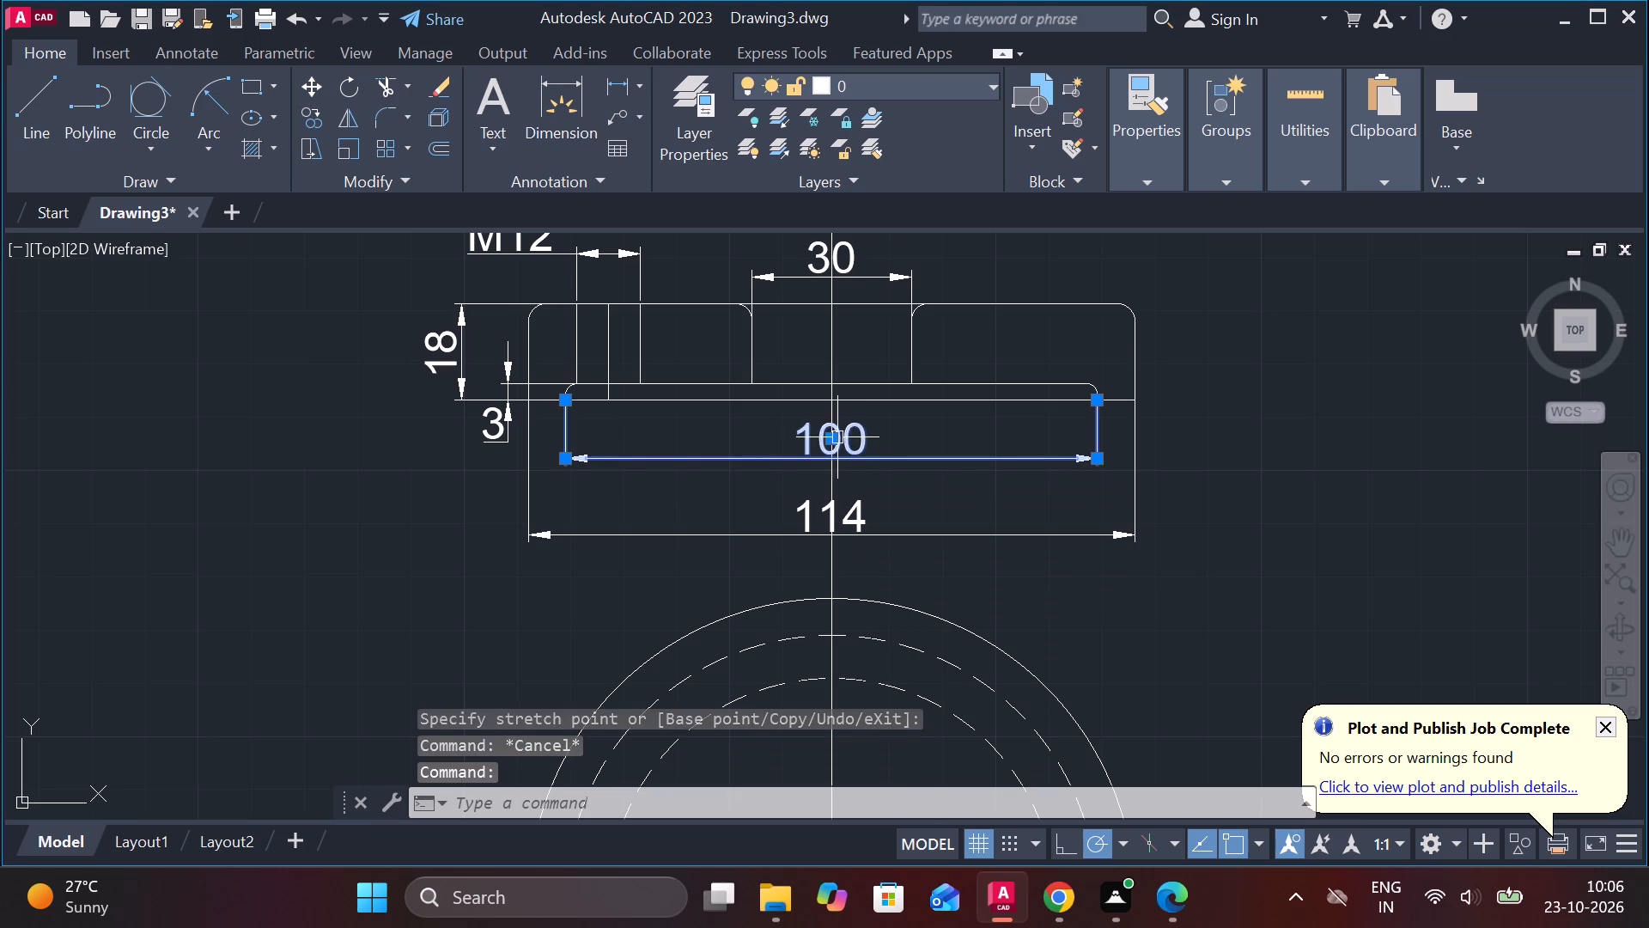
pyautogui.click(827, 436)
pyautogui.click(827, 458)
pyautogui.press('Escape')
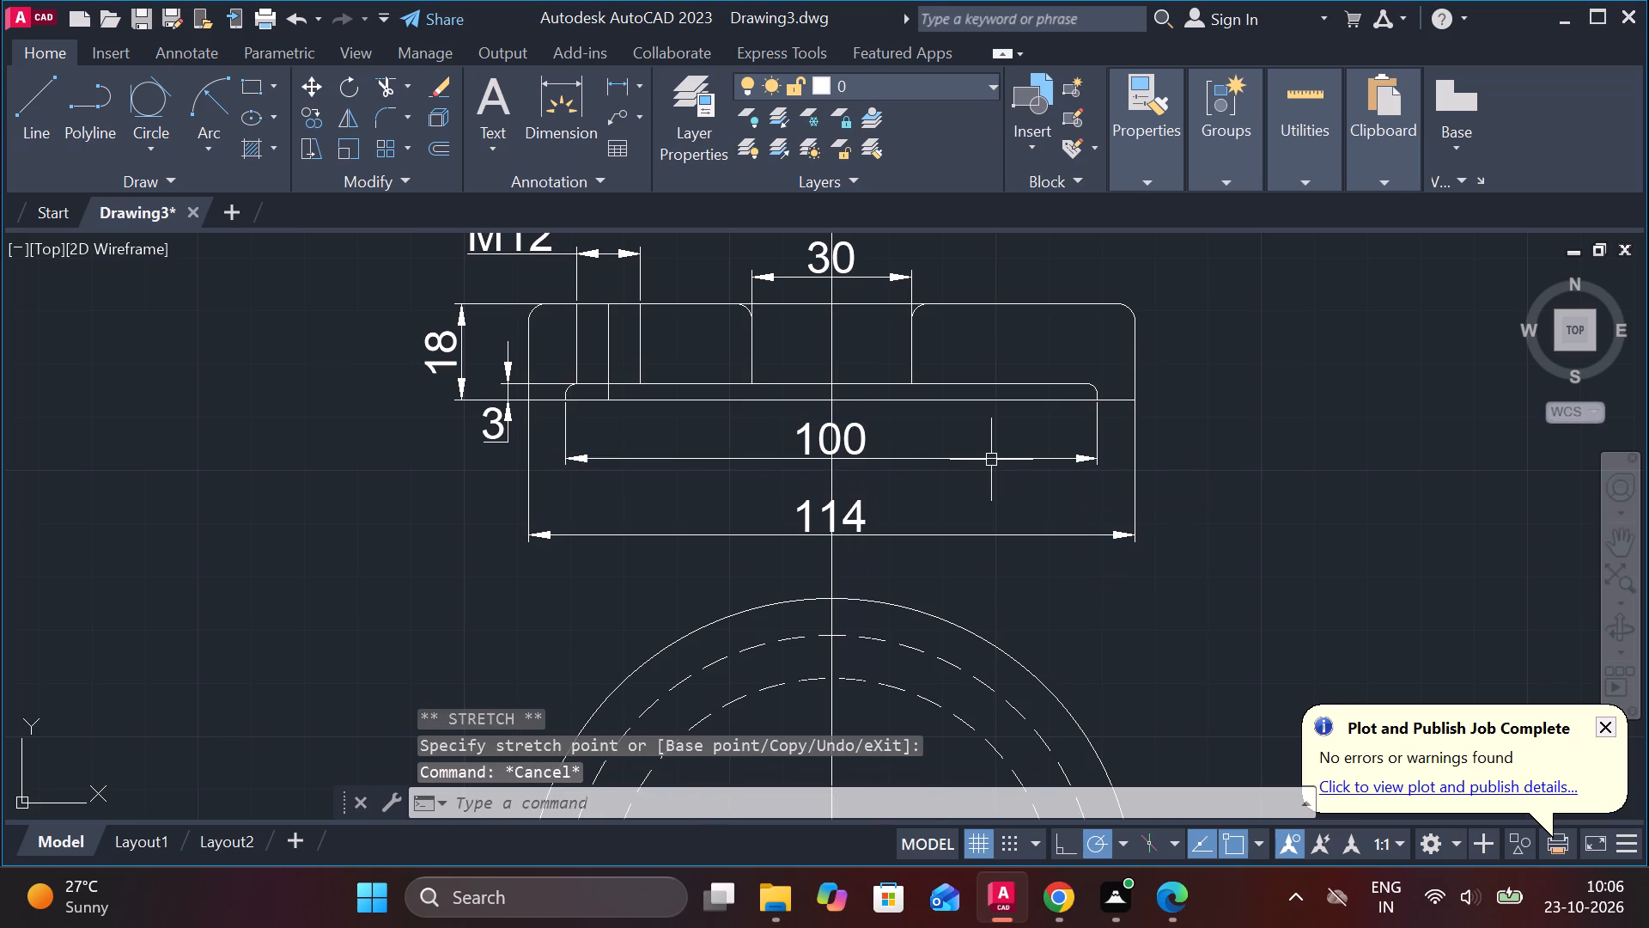
# Add a radius dimension to the upper-right fillet of the rectangular view, placed outside the corner.
pyautogui.moveTo(1171, 597); pyautogui.dragTo(1154, 597, button='middle')
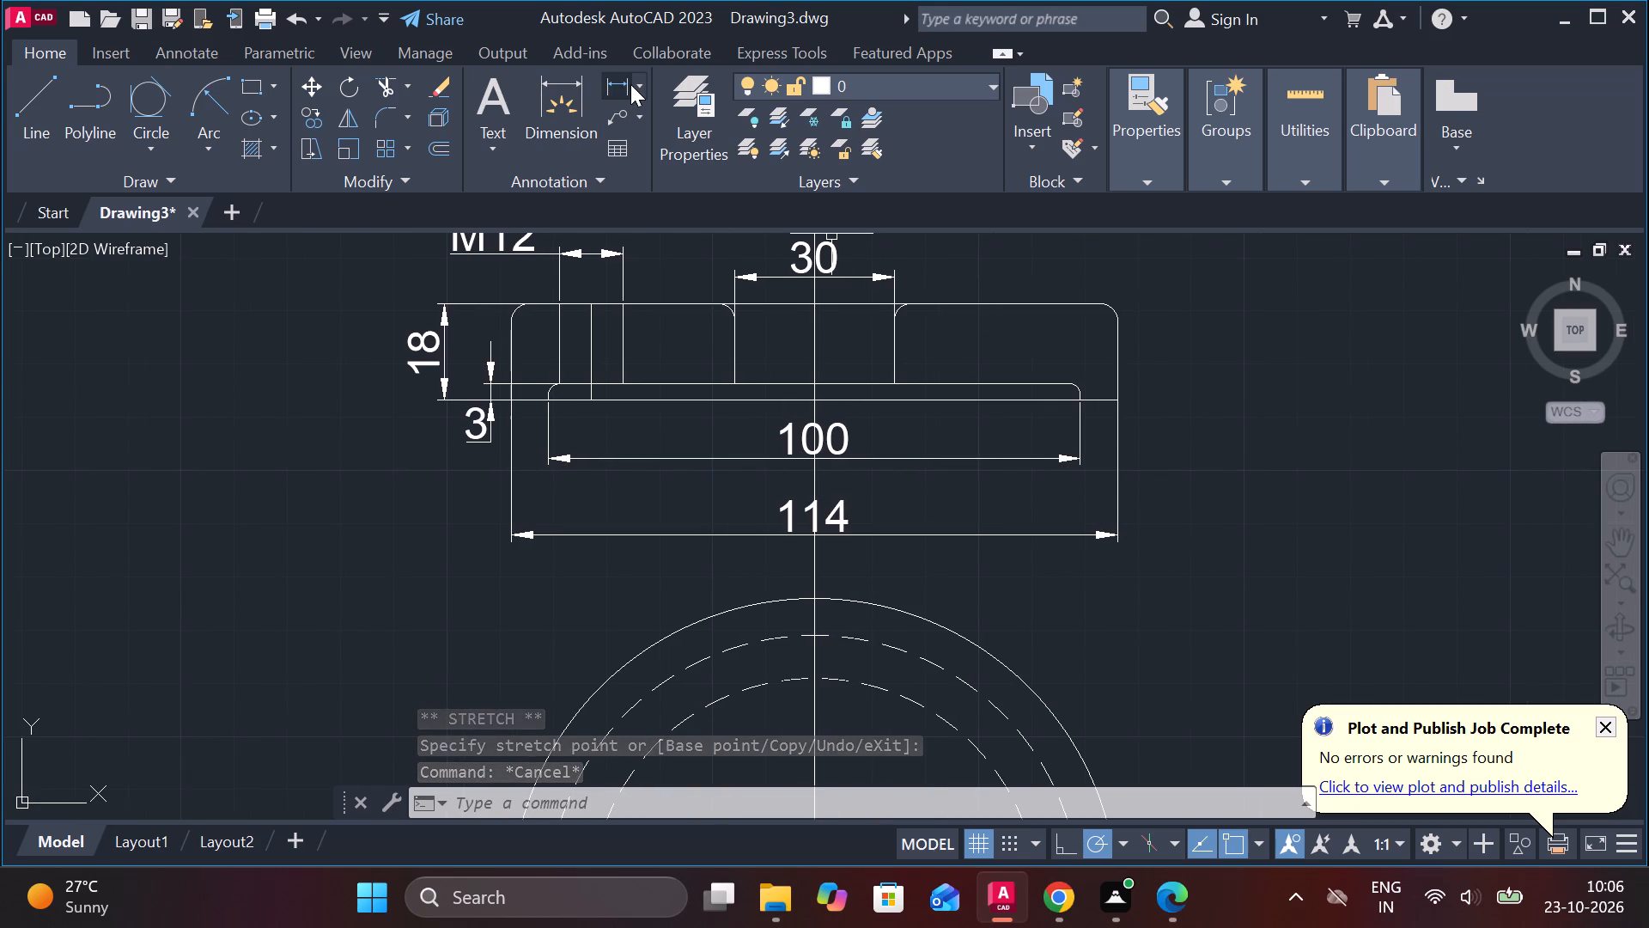
pyautogui.click(630, 84)
pyautogui.click(646, 85)
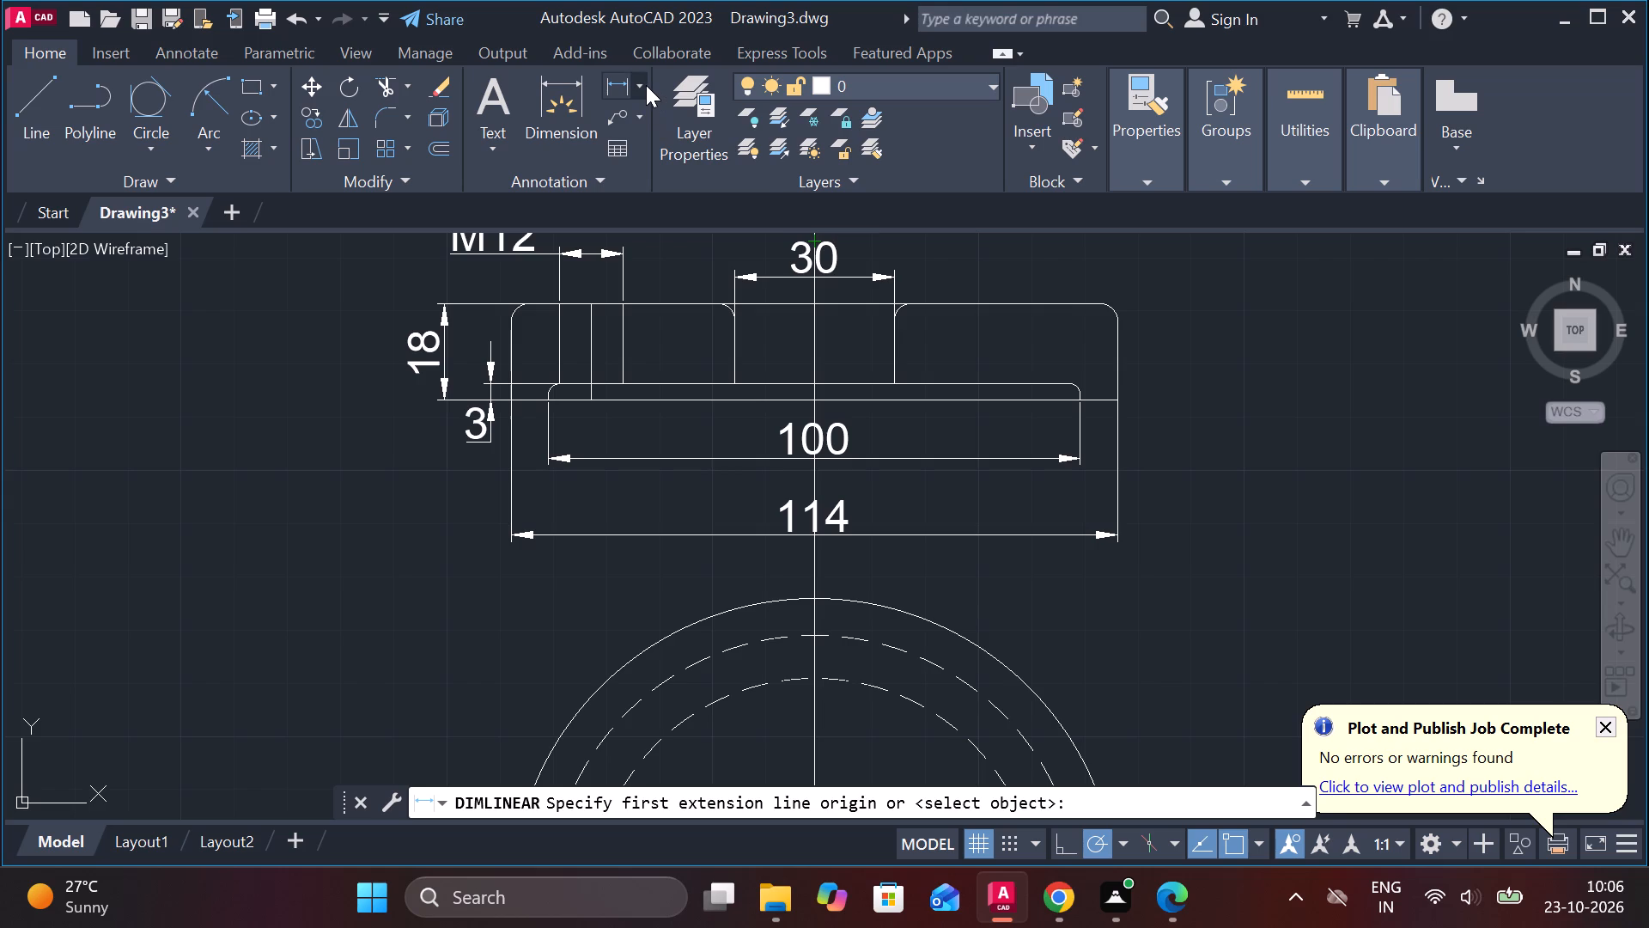
pyautogui.click(678, 351)
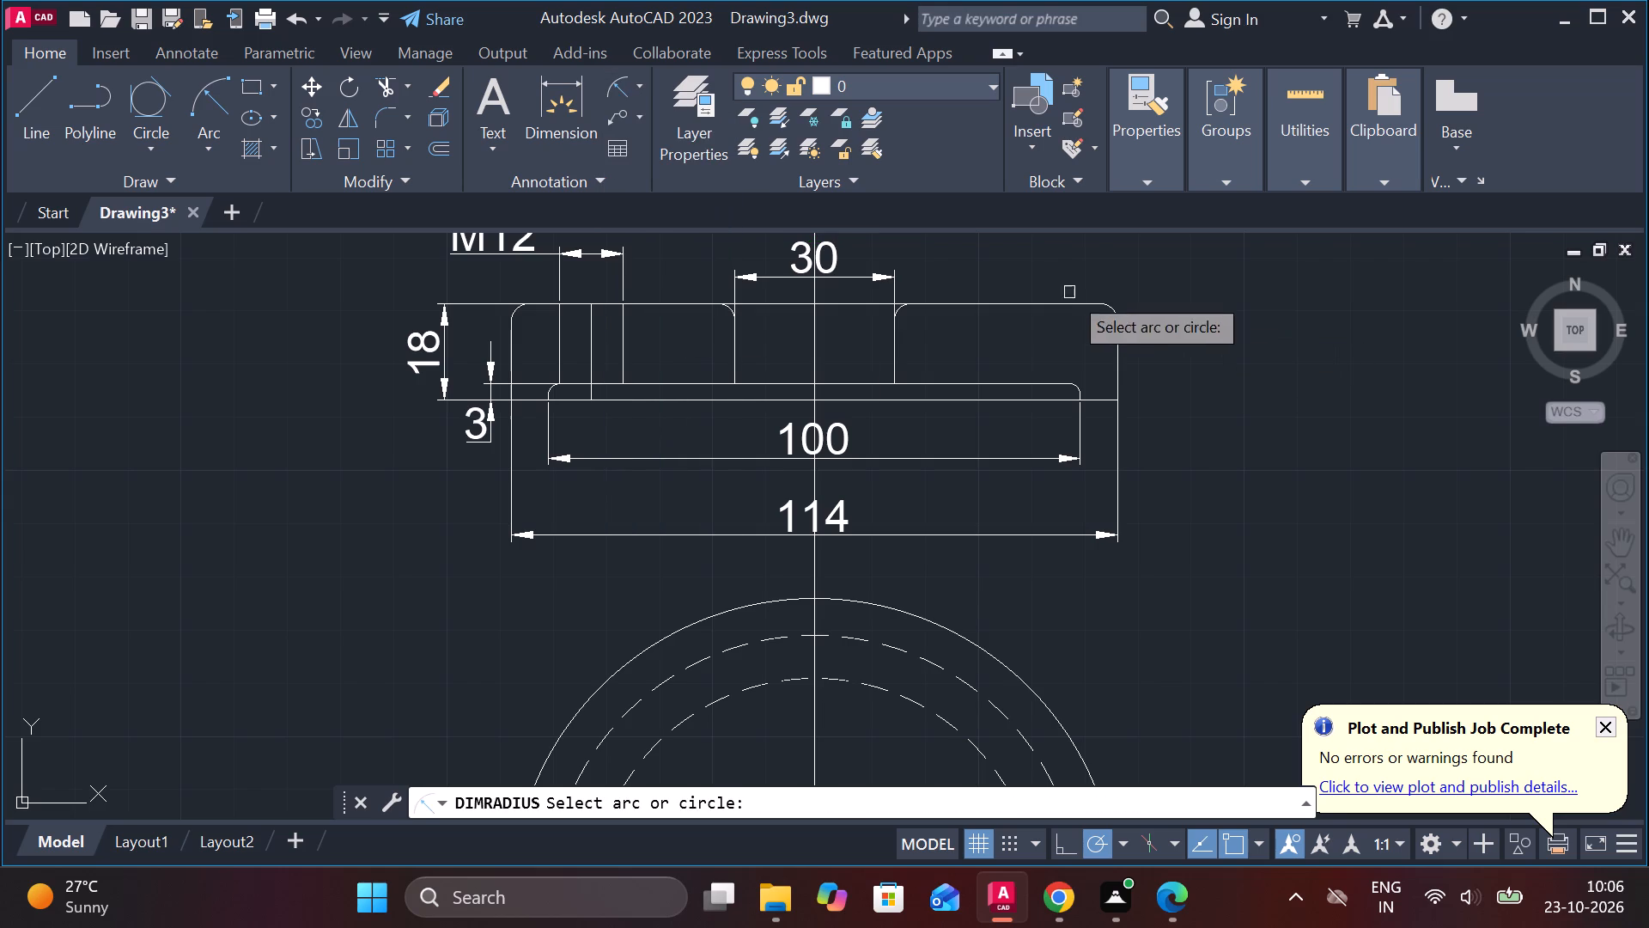
pyautogui.click(1114, 305)
pyautogui.click(1158, 276)
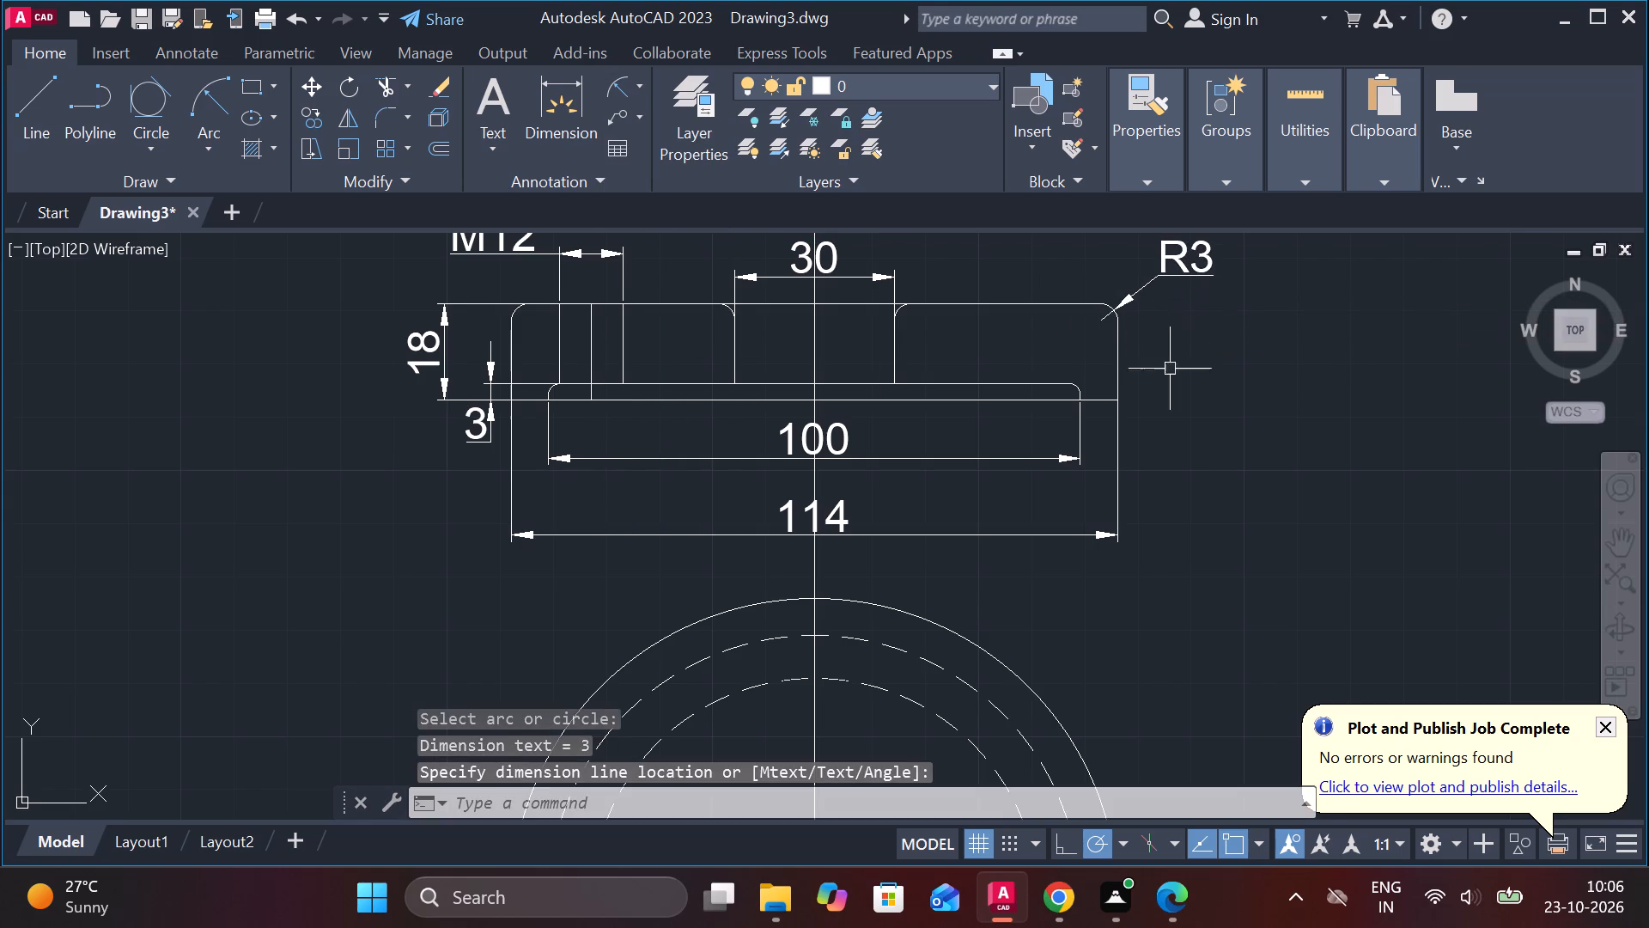
# Add a diameter dimension to the outer arc of the semicircular view, placed outside its upper right.
pyautogui.moveTo(1197, 401); pyautogui.dragTo(1136, 335, button='middle')
pyautogui.scroll(-1, 1113, 371)
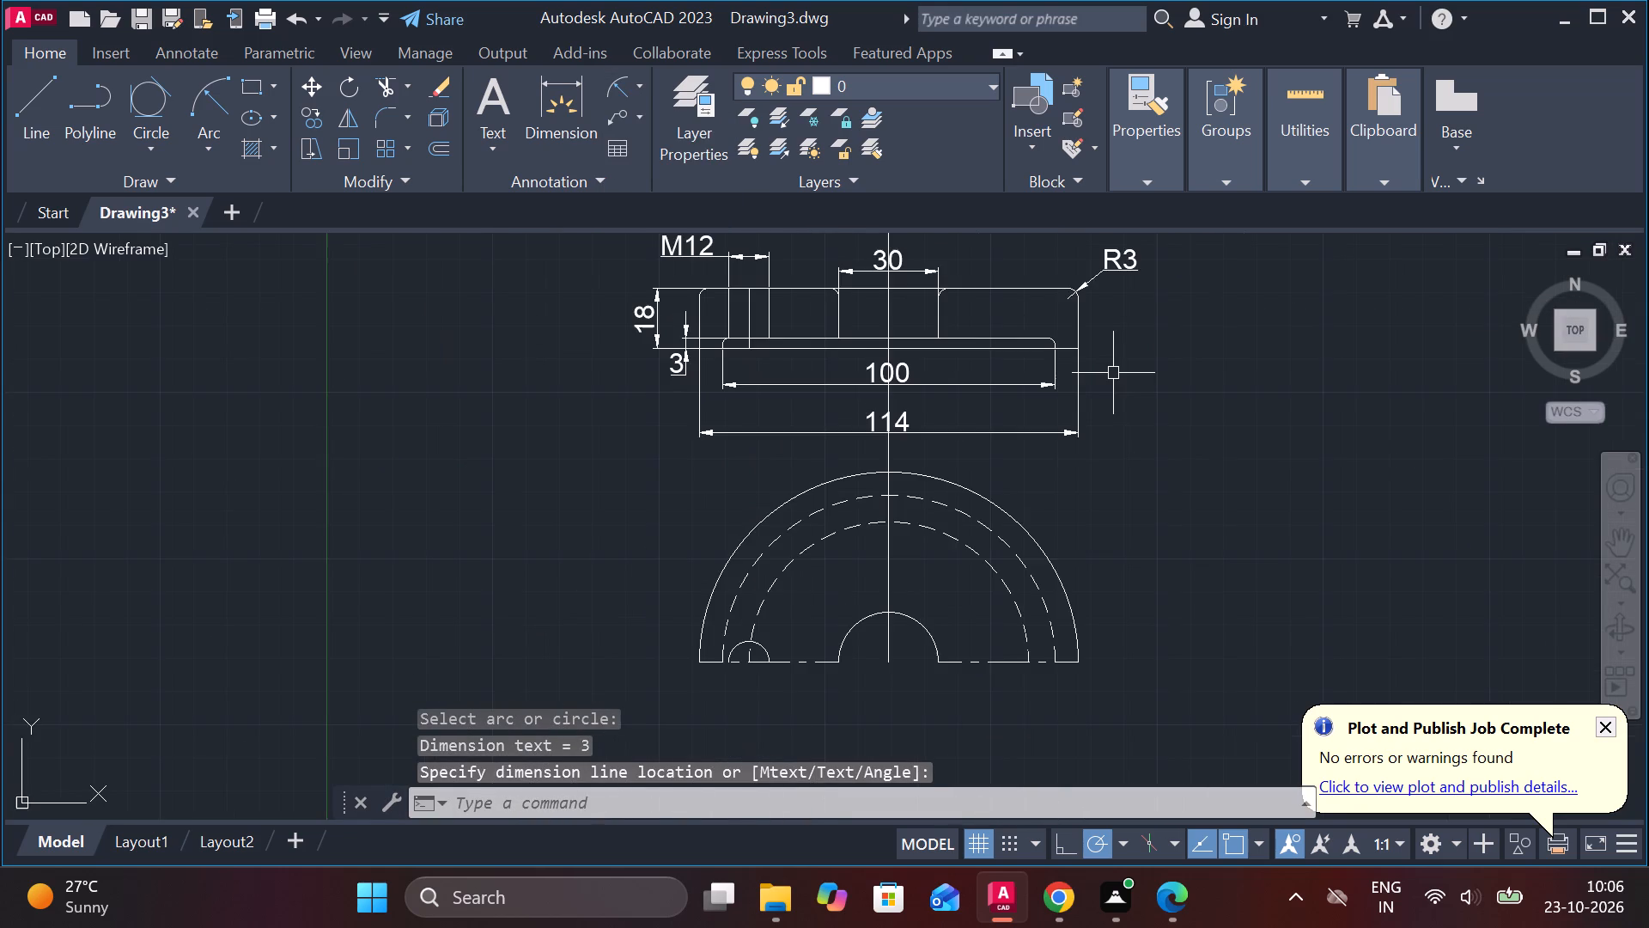
pyautogui.scroll(-1, 1113, 375)
pyautogui.scroll(1, 1086, 469)
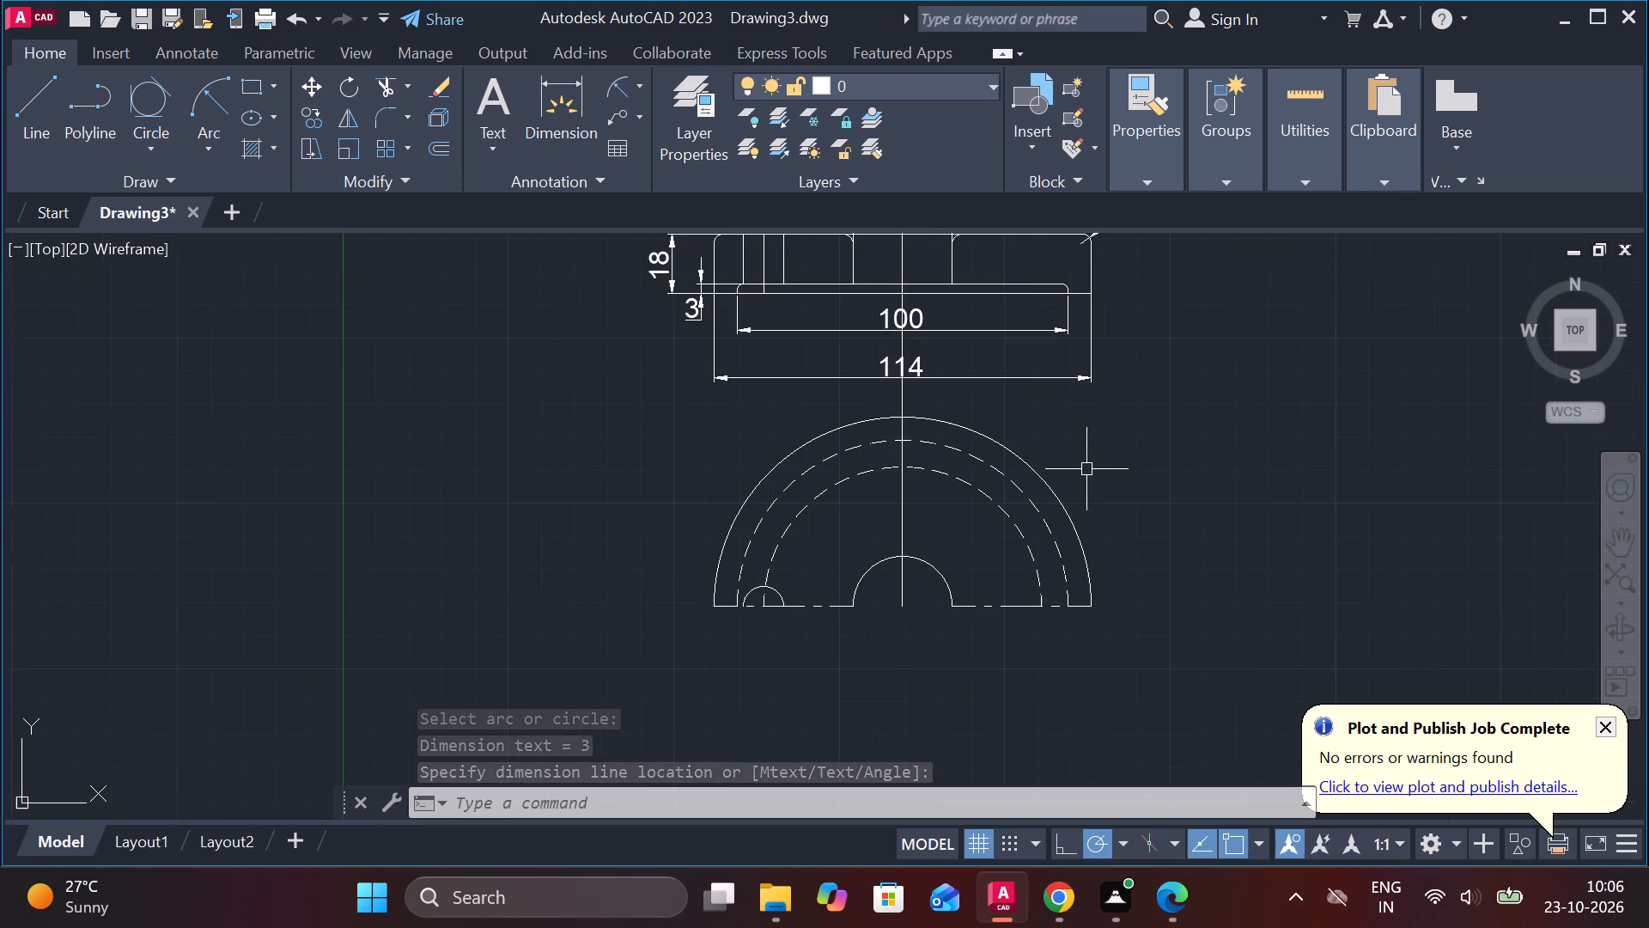
pyautogui.click(642, 75)
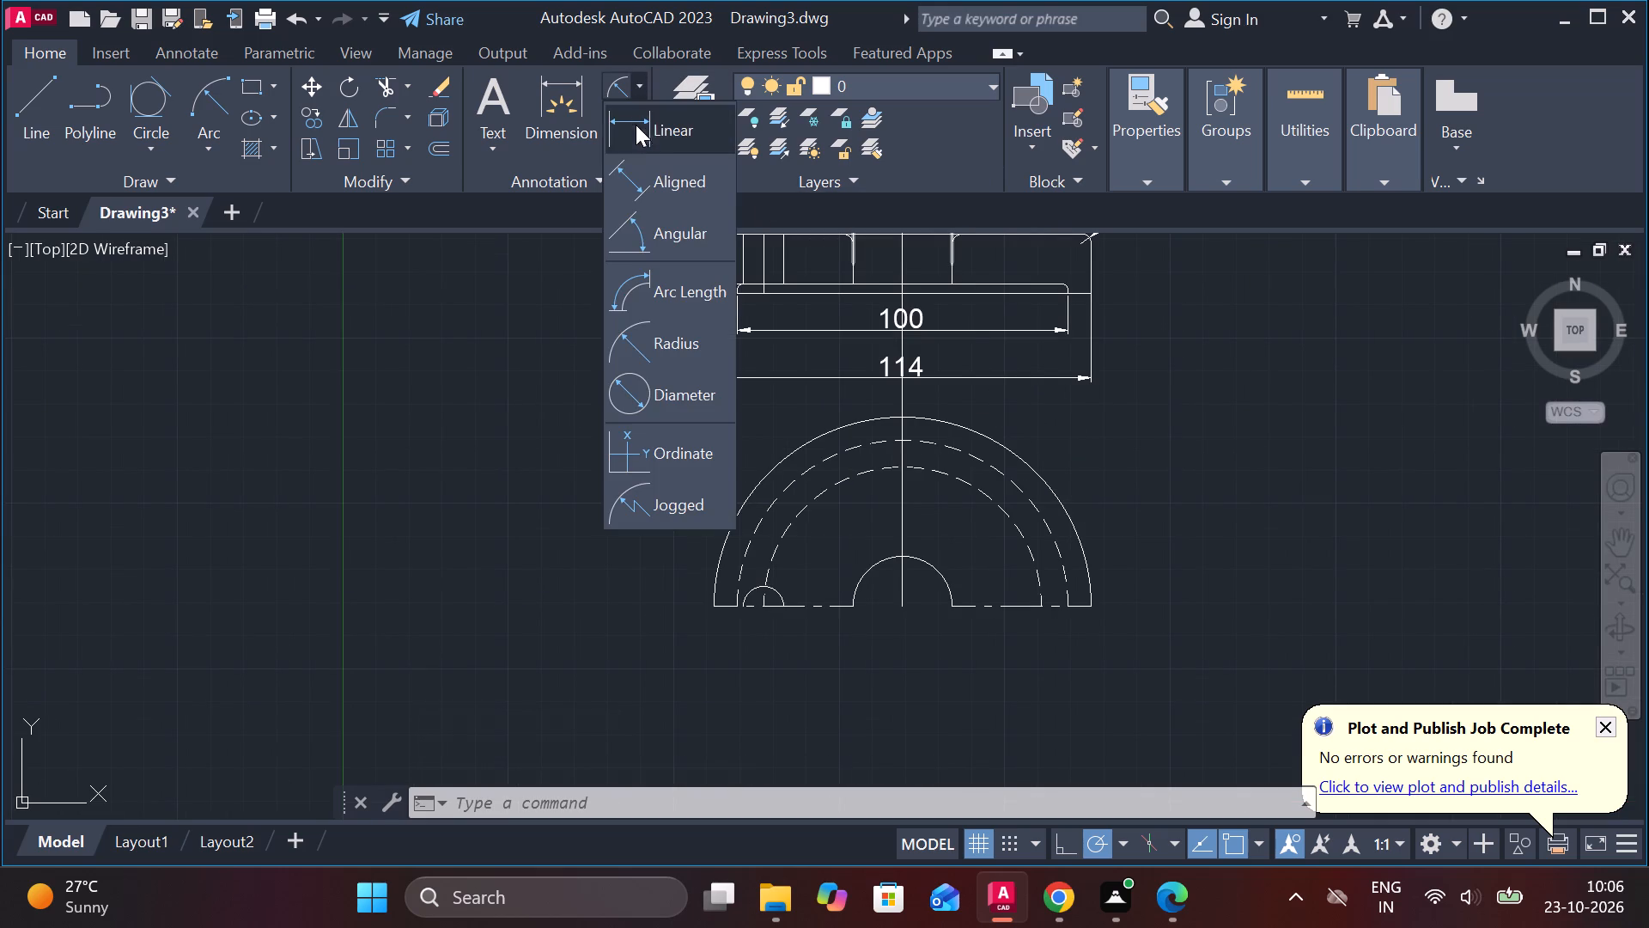
pyautogui.click(666, 406)
pyautogui.moveTo(1101, 557); pyautogui.dragTo(1071, 557, button='middle')
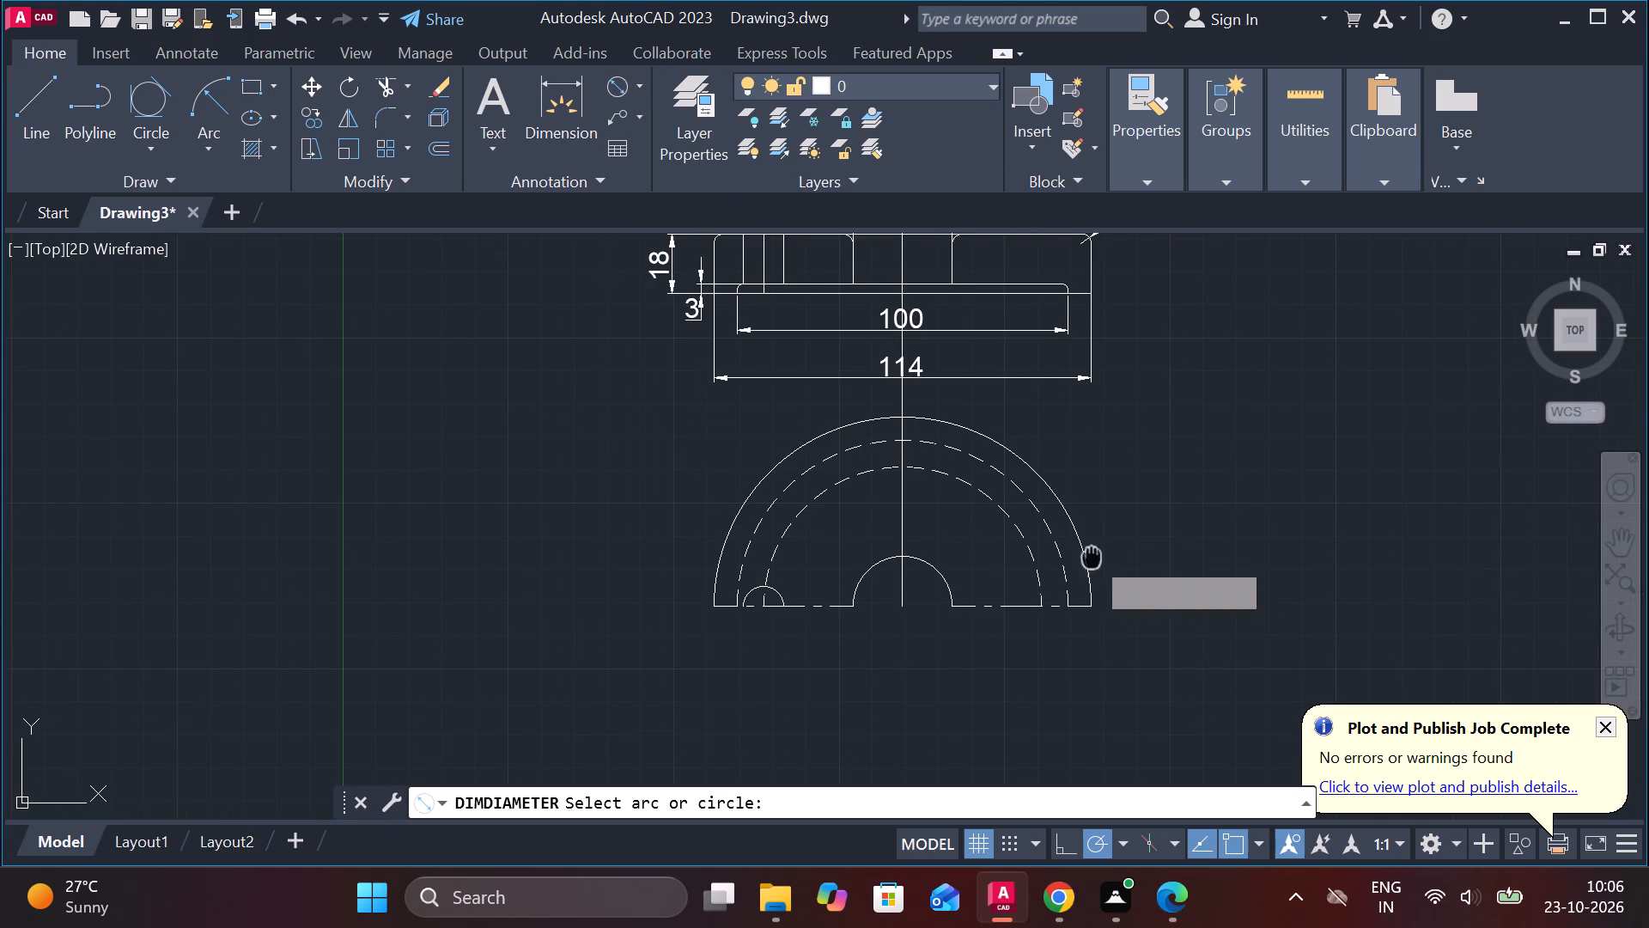
pyautogui.moveTo(1071, 557); pyautogui.dragTo(1007, 552, button='middle')
pyautogui.scroll(2, 1008, 538)
pyautogui.click(931, 484)
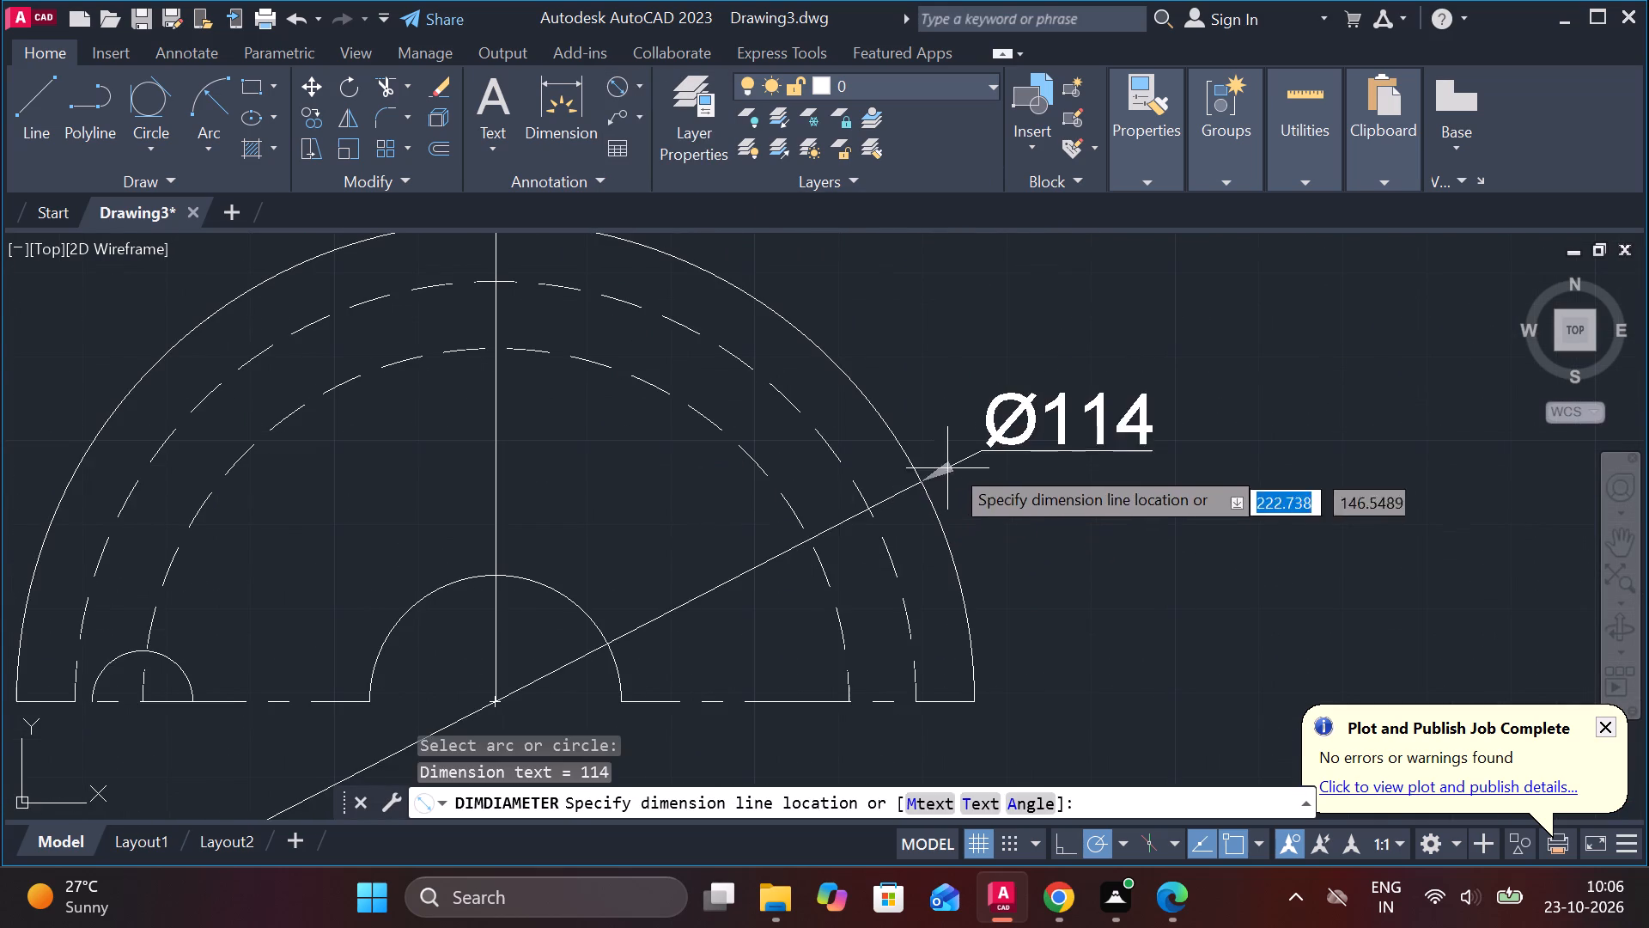
pyautogui.click(989, 375)
pyautogui.scroll(-1, 995, 398)
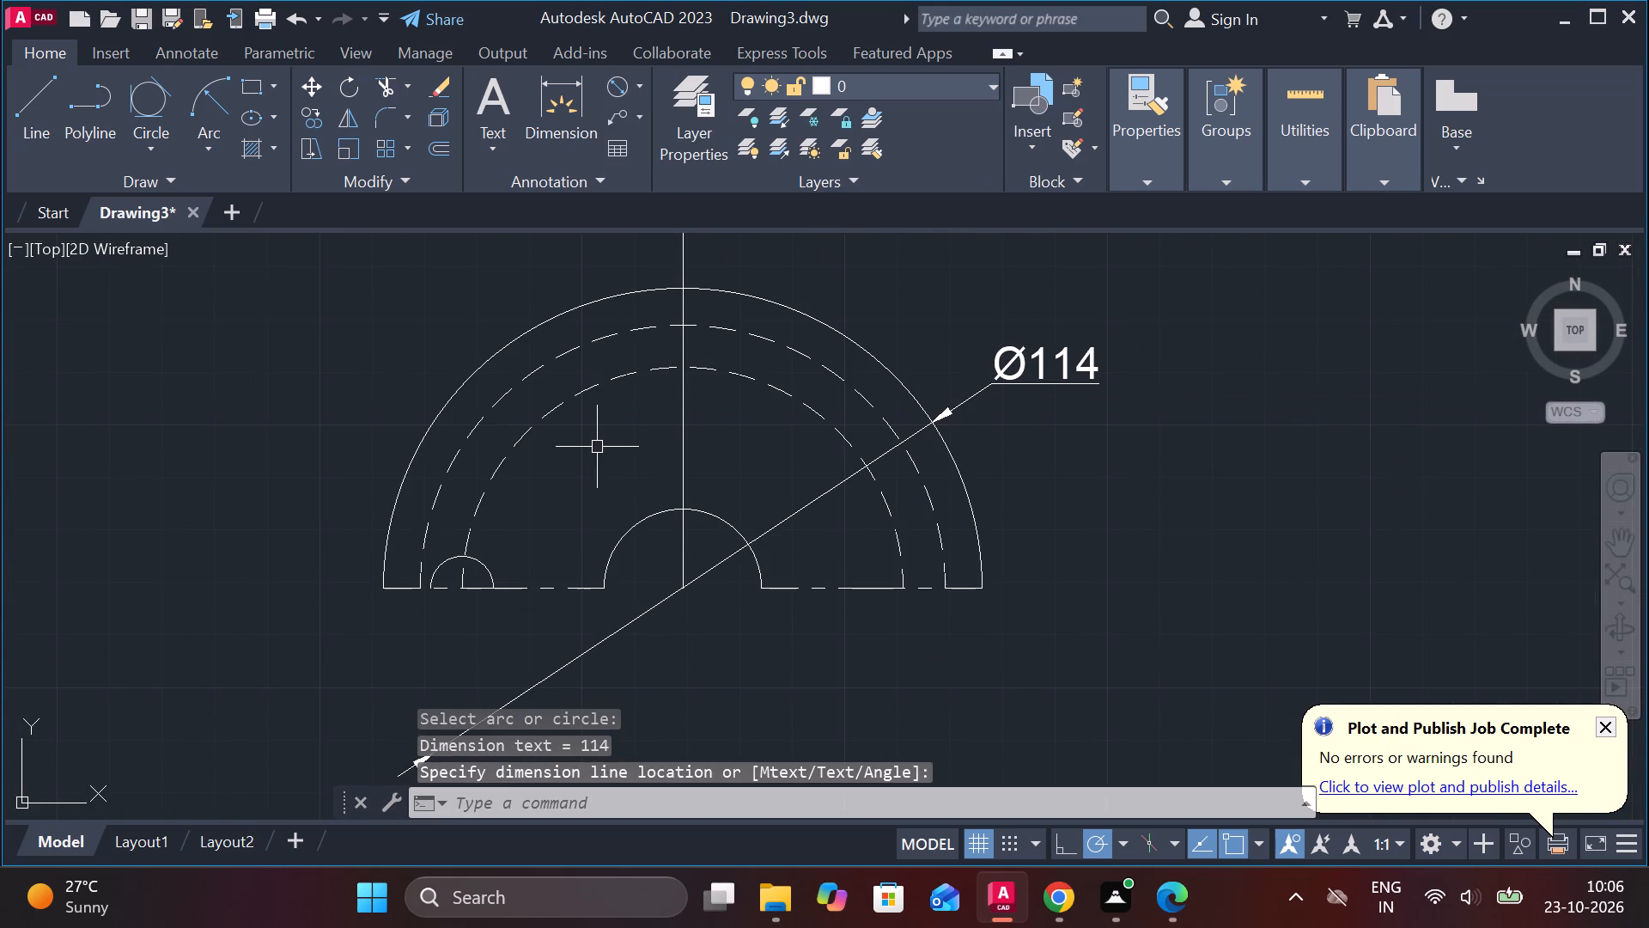
pyautogui.scroll(-2, 592, 449)
pyautogui.scroll(2, 653, 500)
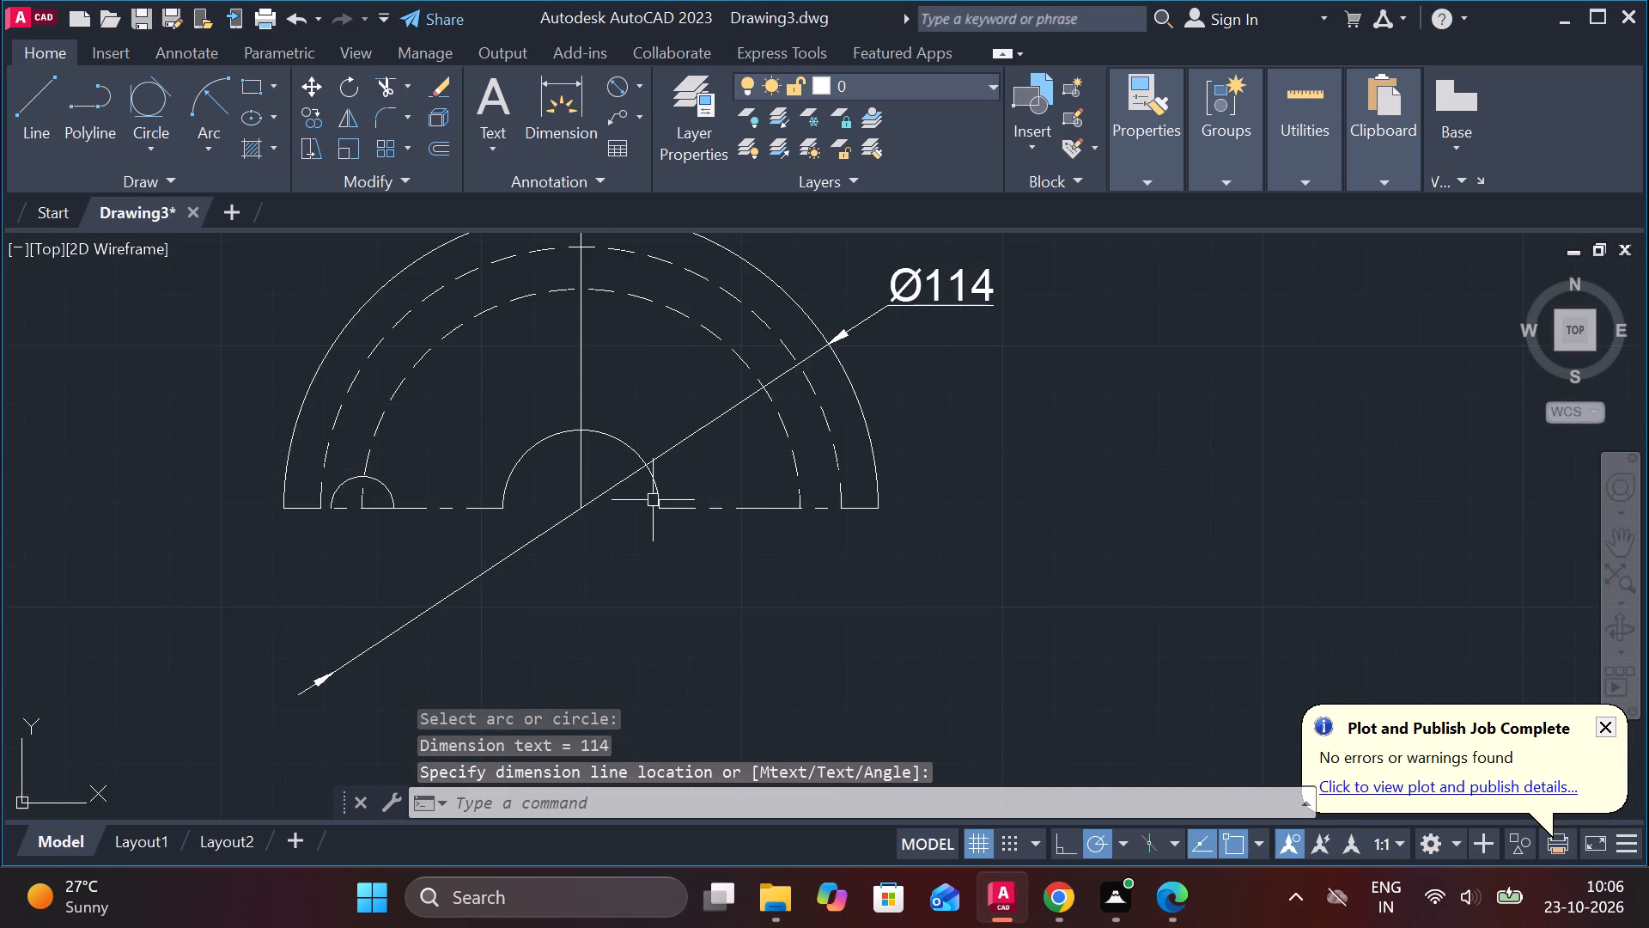
pyautogui.scroll(-2, 653, 500)
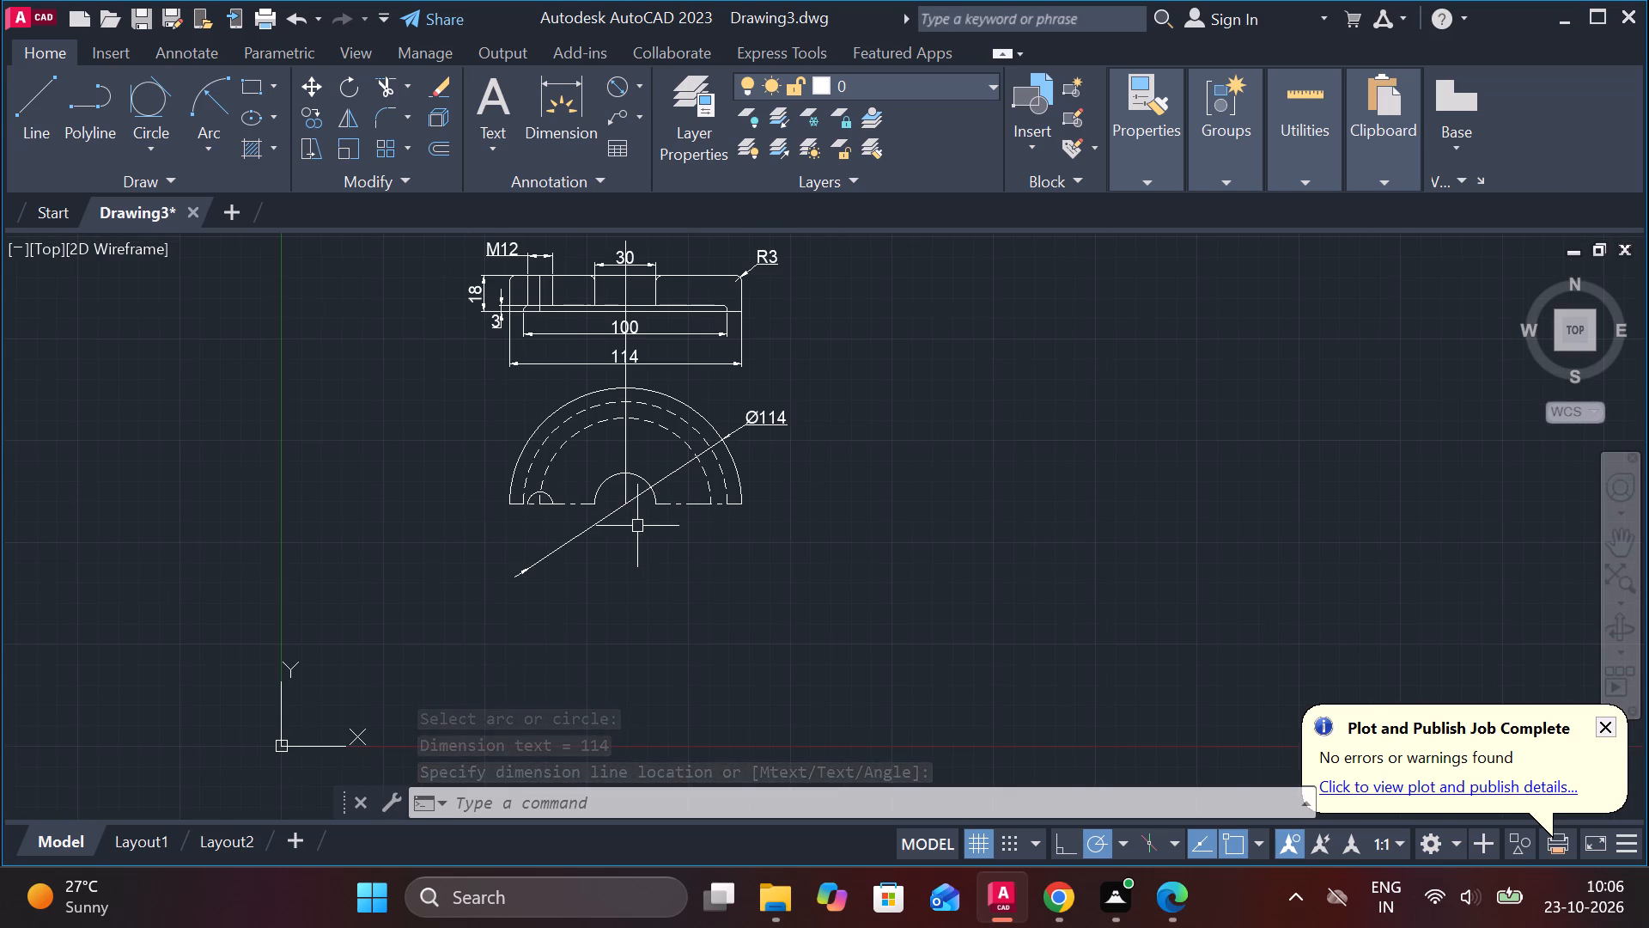
pyautogui.press('Escape')
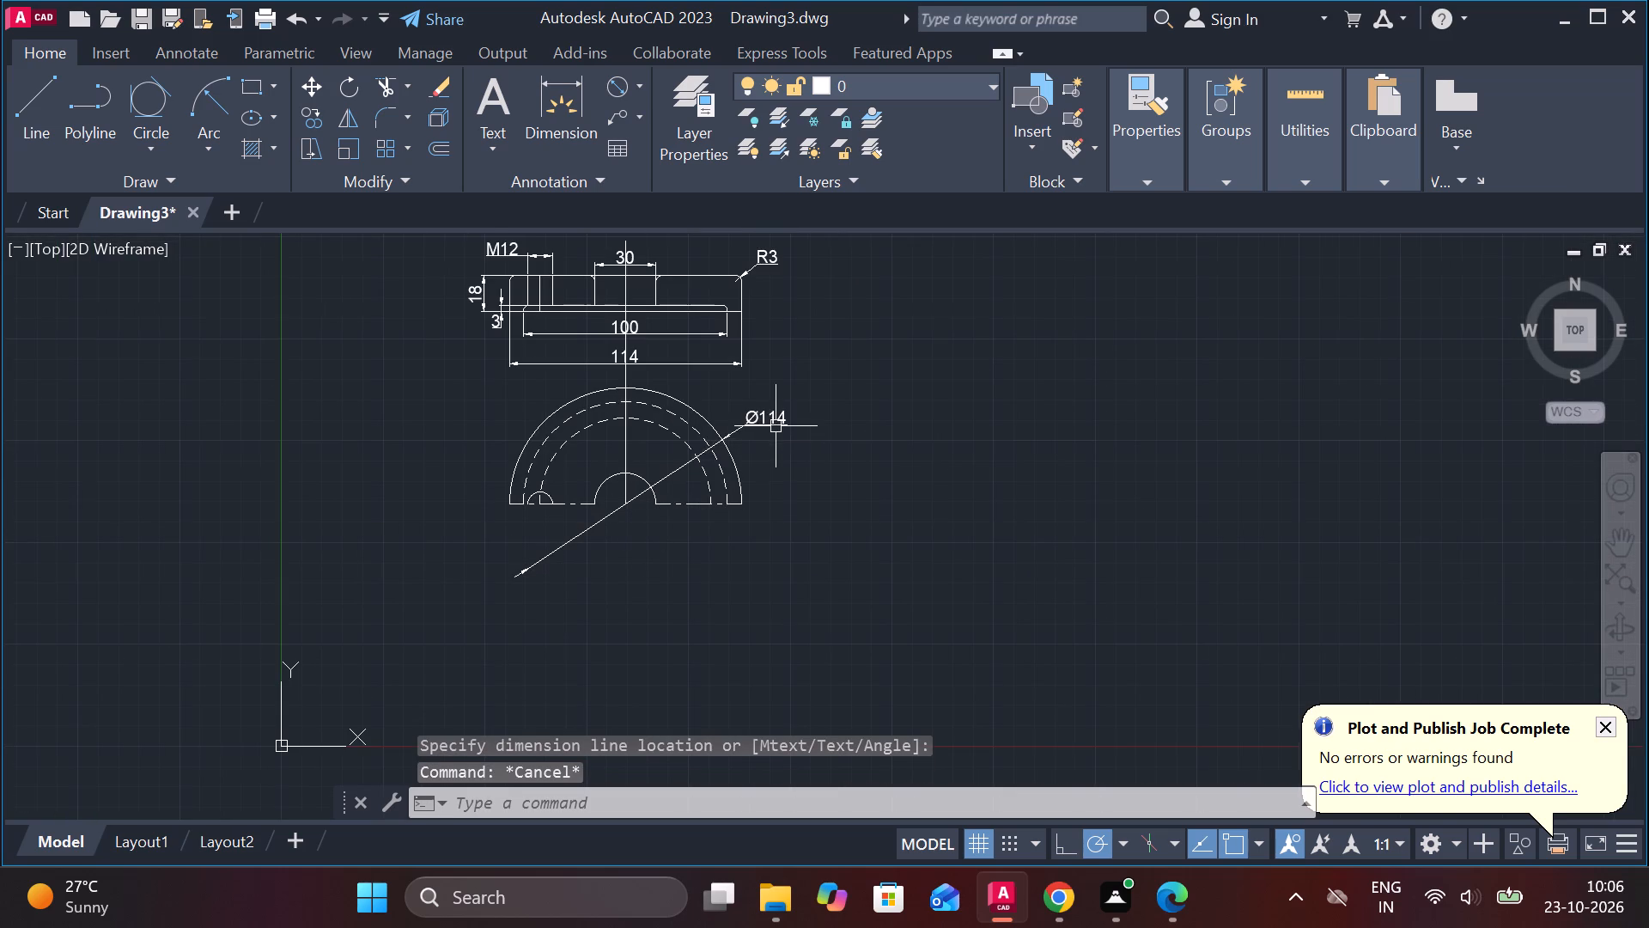
pyautogui.press('Escape')
# Modify the ISO-25 dimension style to stop drawing the dimension line between extension lines, and set it current.
pyautogui.write('D')
pyautogui.press('space')
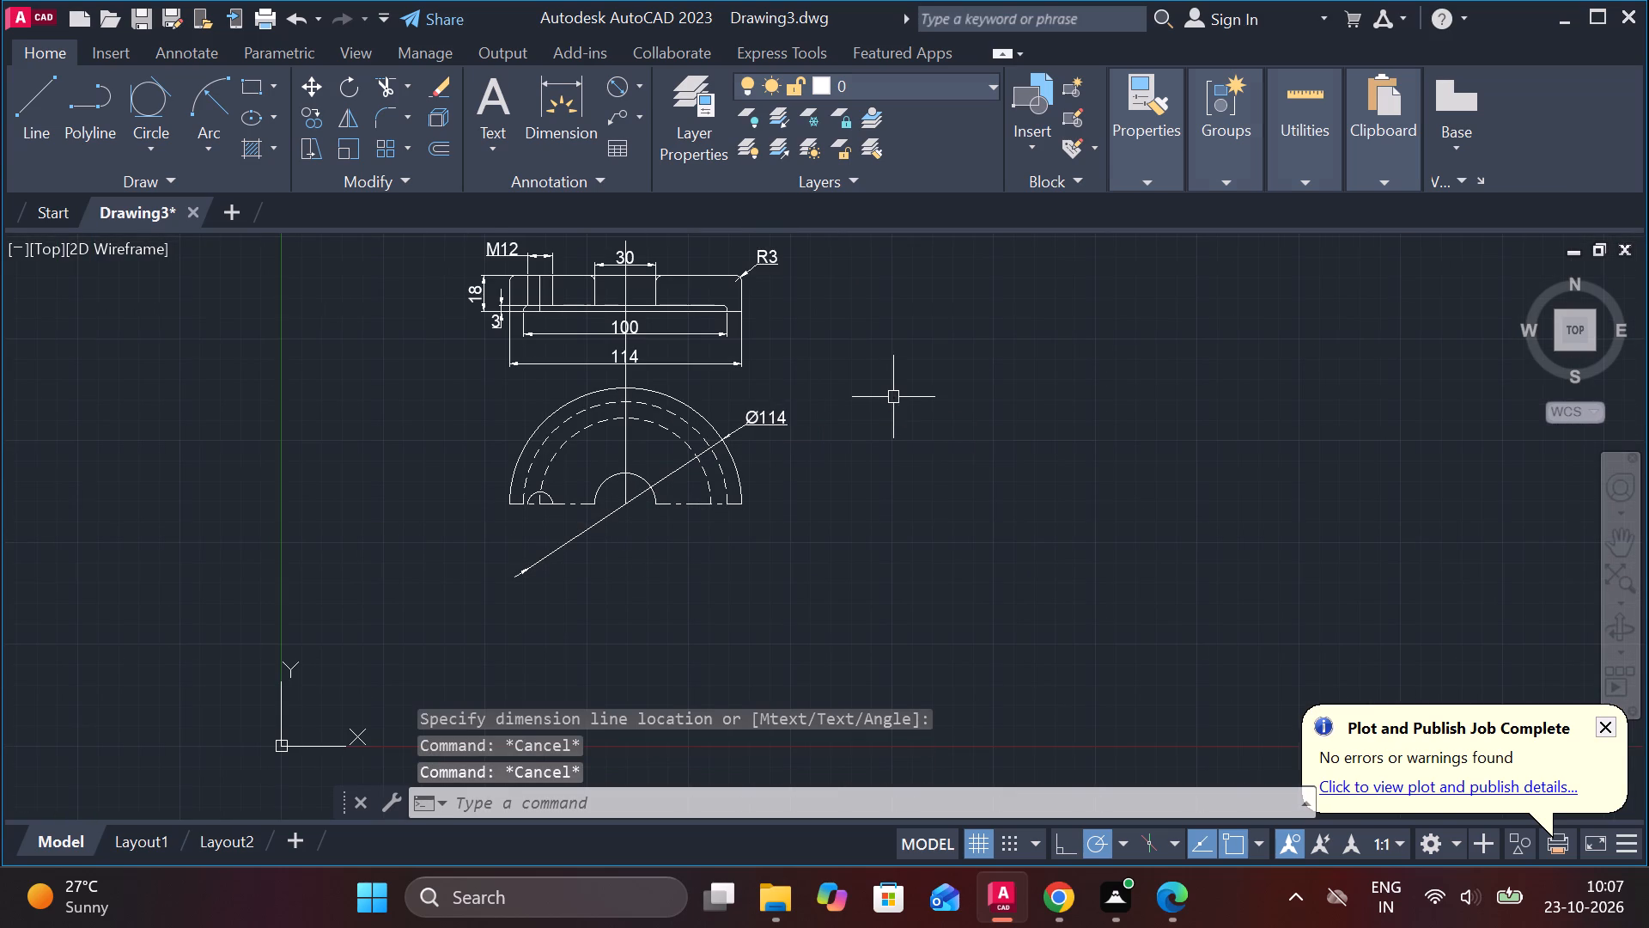
pyautogui.click(1095, 388)
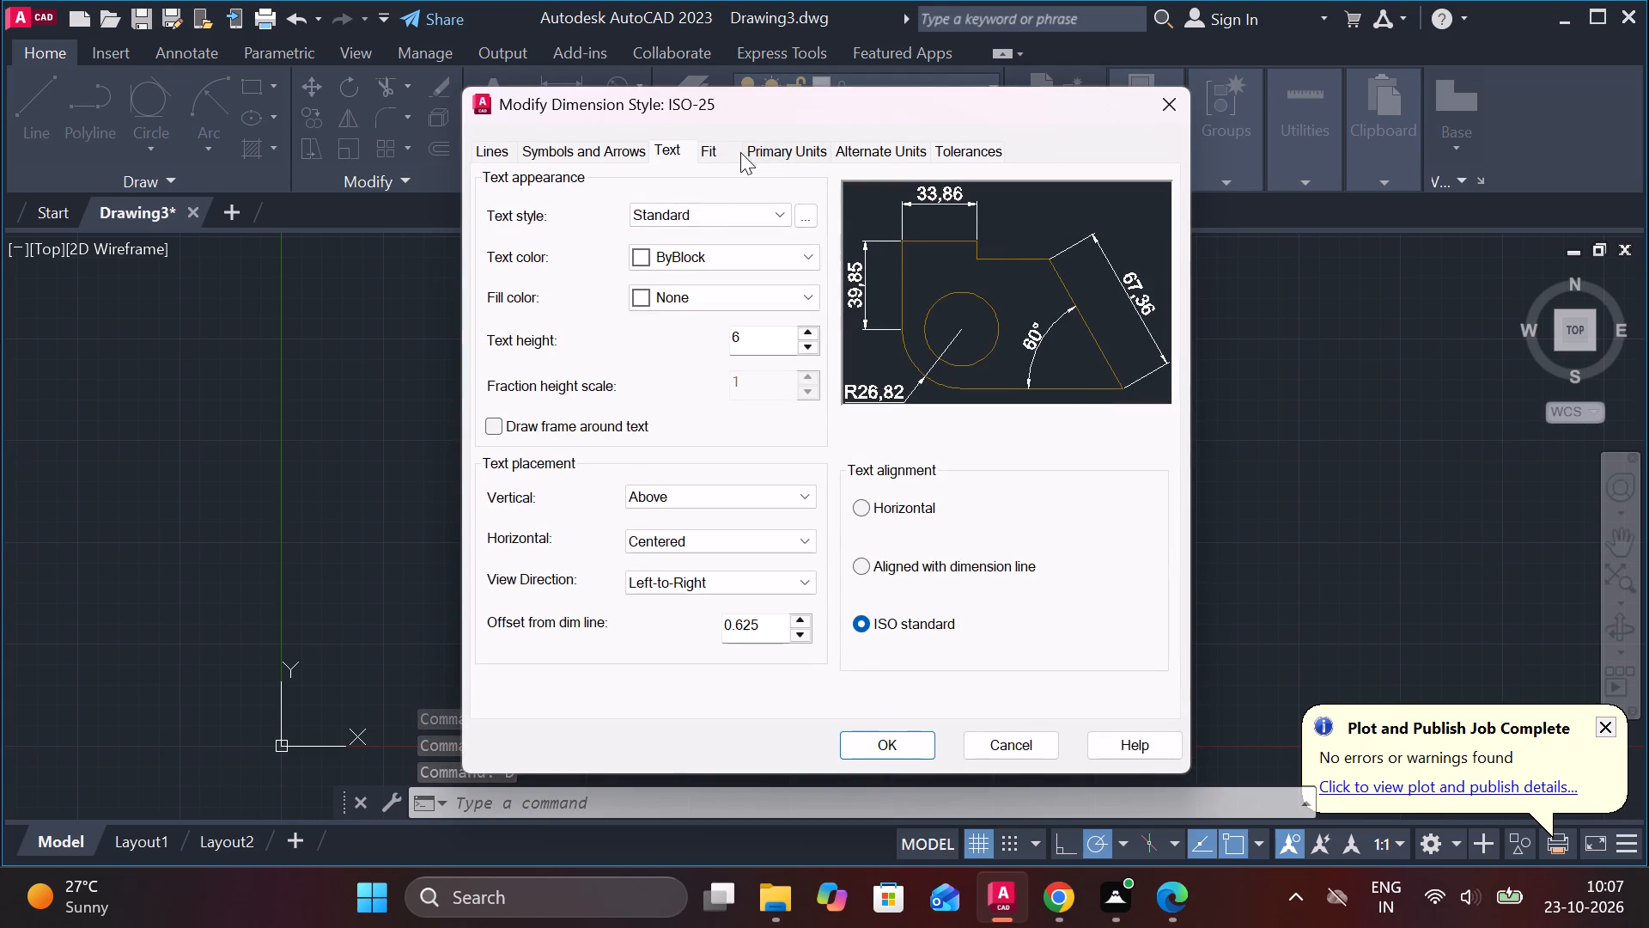
pyautogui.click(731, 152)
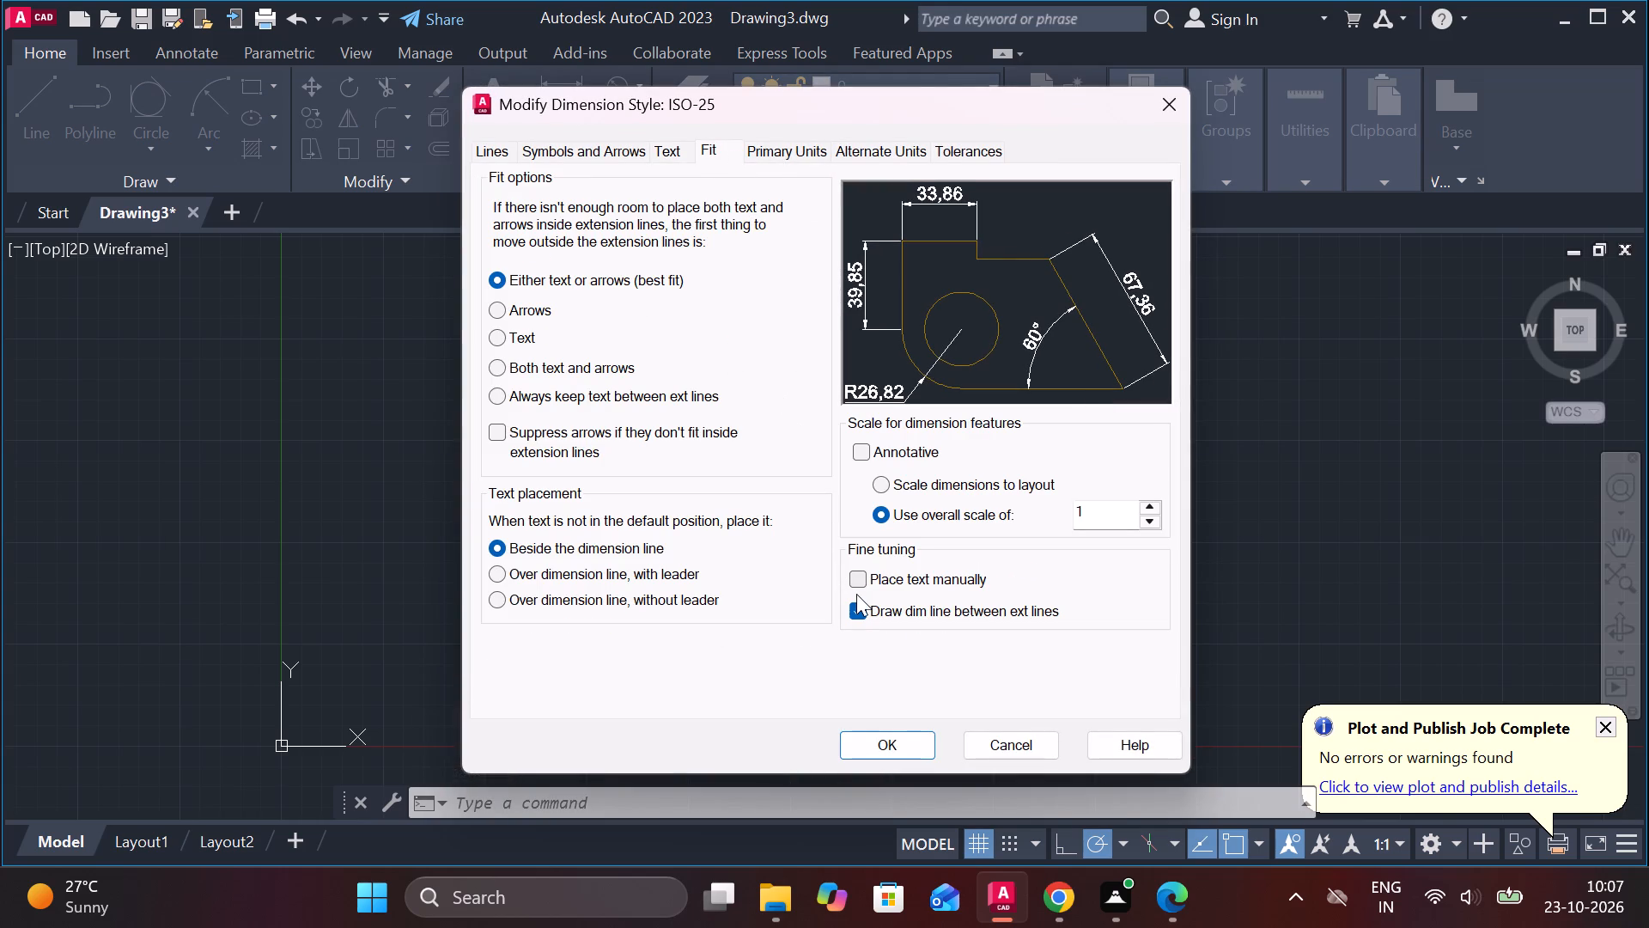
pyautogui.click(856, 600)
pyautogui.click(860, 620)
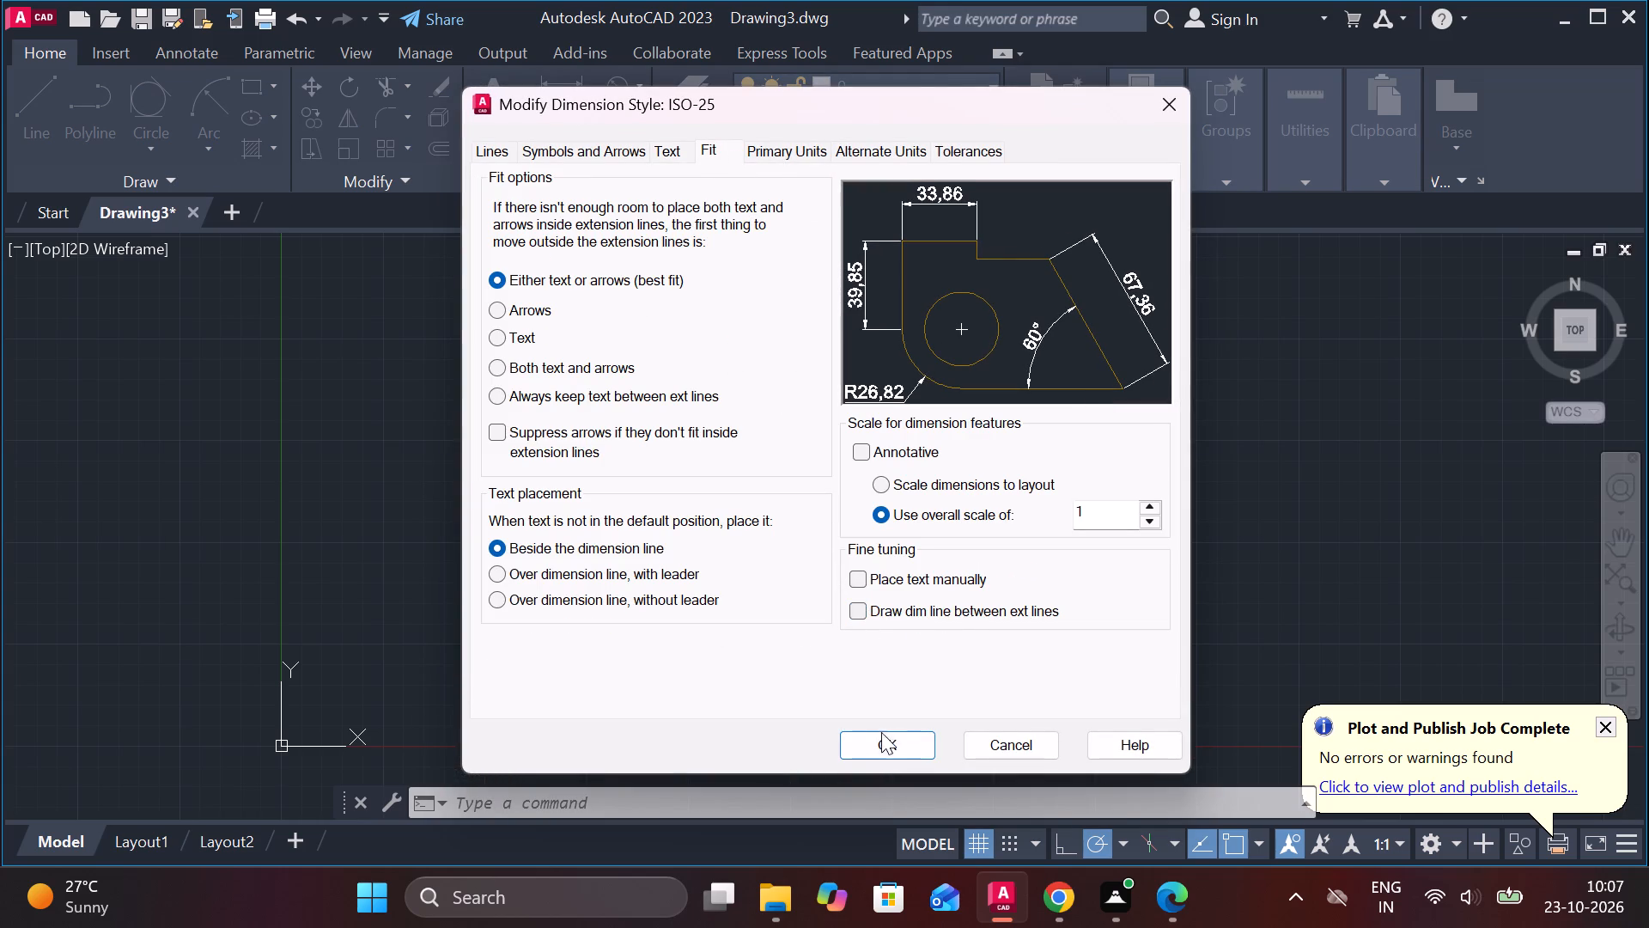
pyautogui.click(881, 733)
pyautogui.click(1094, 304)
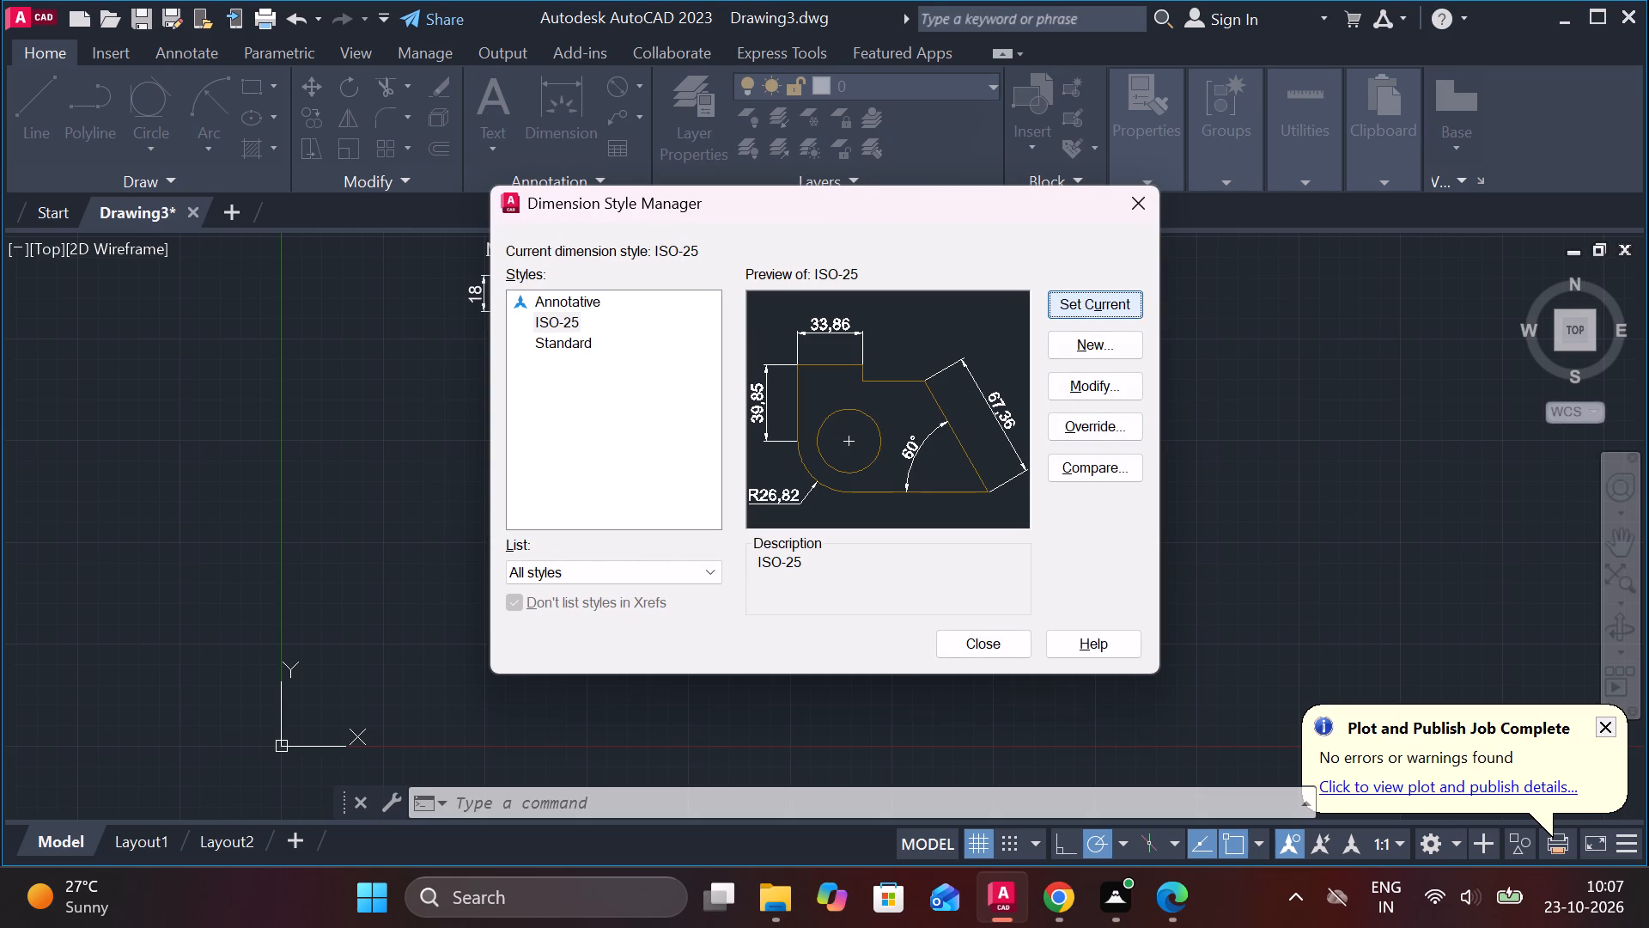
pyautogui.click(989, 630)
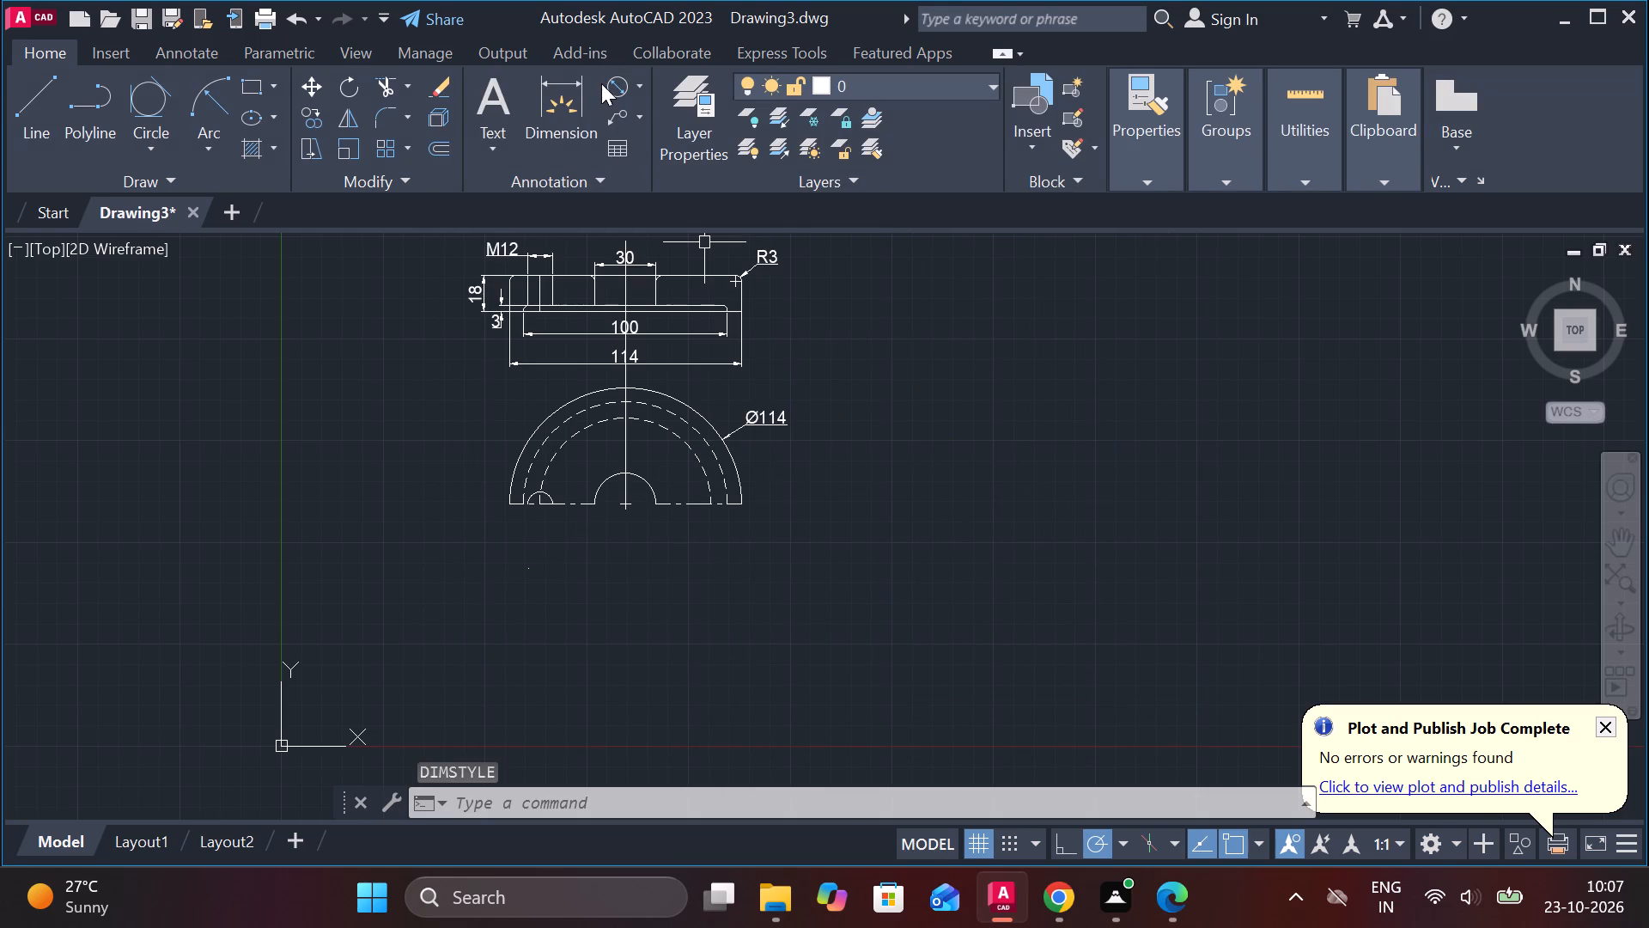
# Add a diameter dimension to the outer dashed arc of the semicircular view, placed outside its upper left.
pyautogui.click(609, 85)
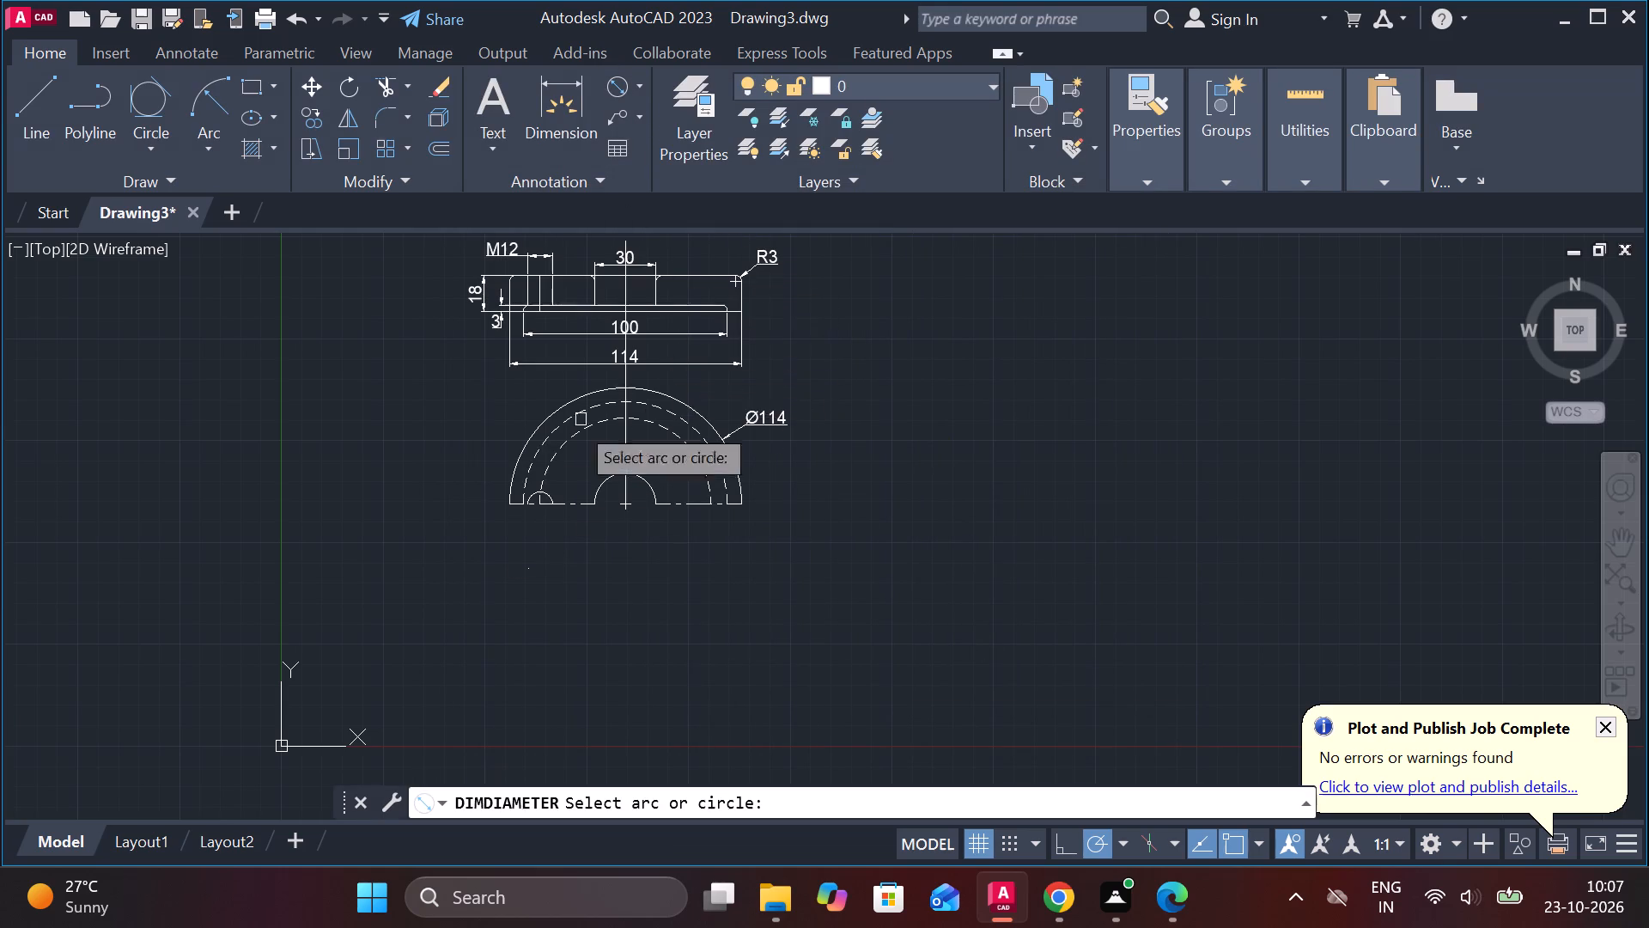
pyautogui.scroll(2, 521, 461)
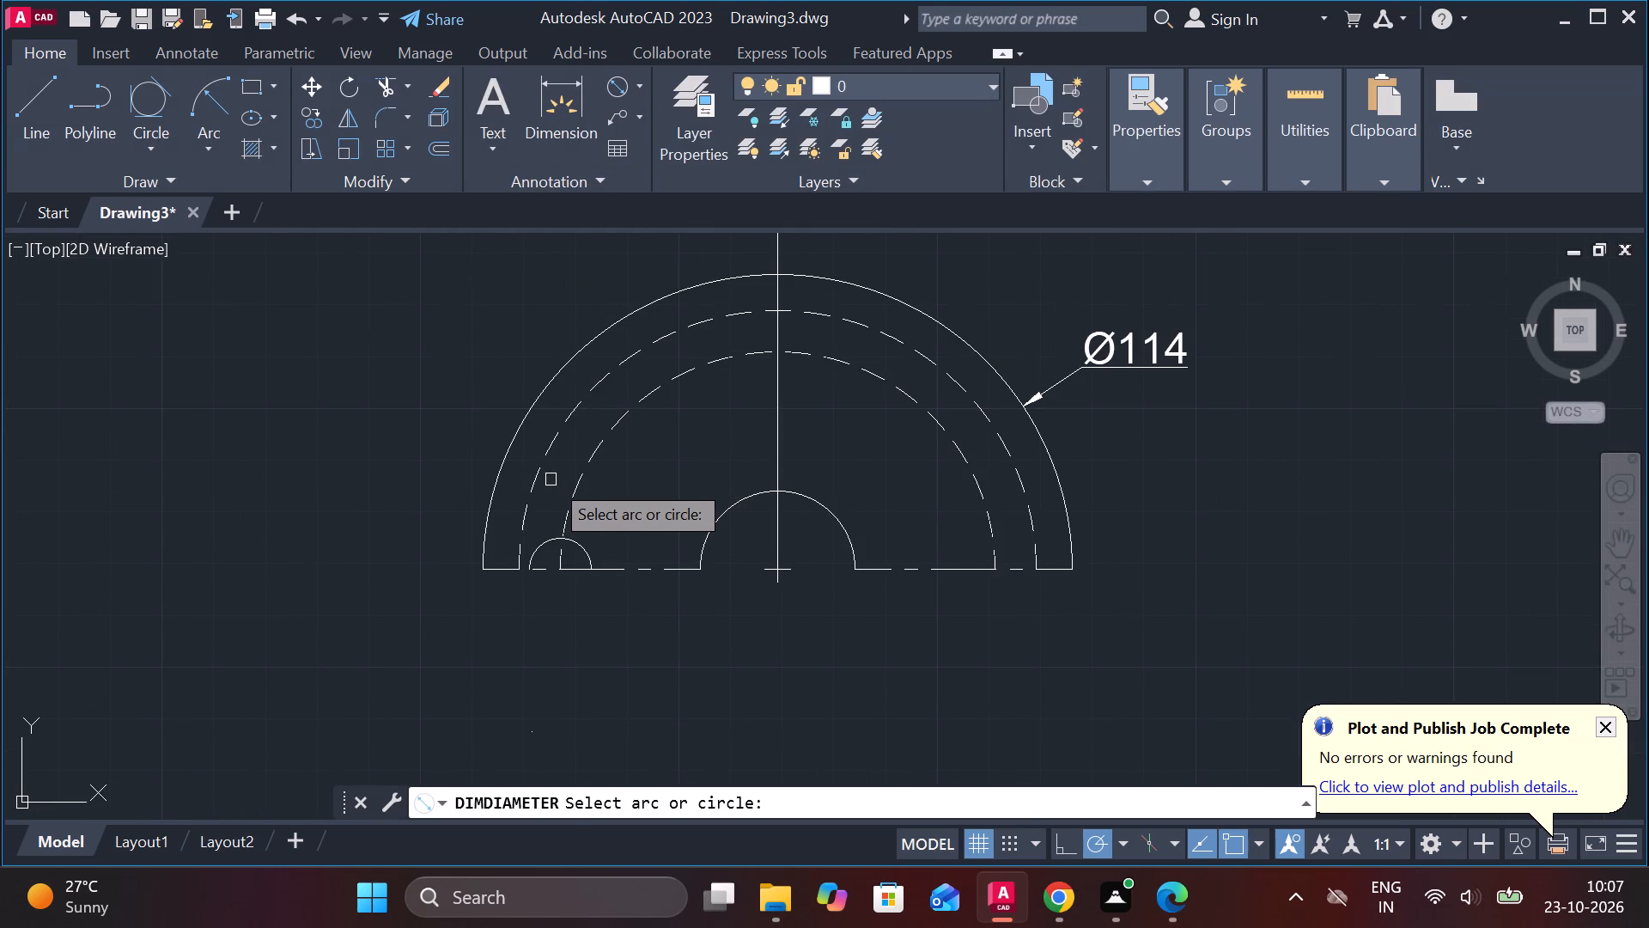
pyautogui.click(542, 467)
pyautogui.click(508, 374)
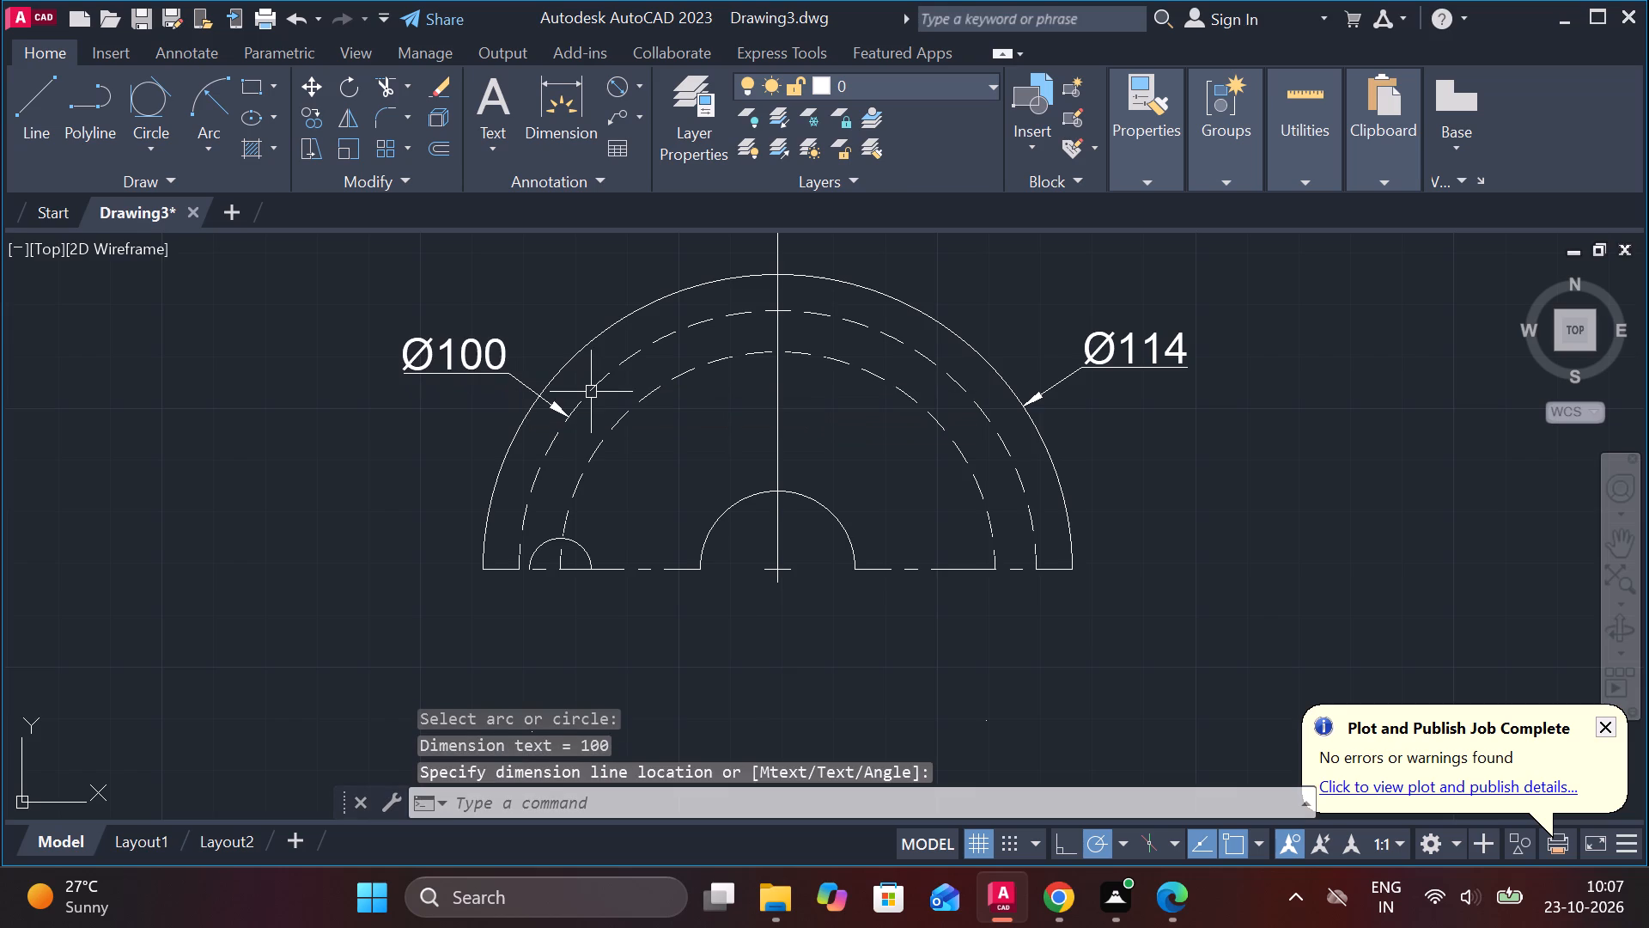
pyautogui.press('Escape')
# Add a radius dimension to the inner dashed arc, placed outside the semicircle below the Ø114 dimension.
pyautogui.click(643, 88)
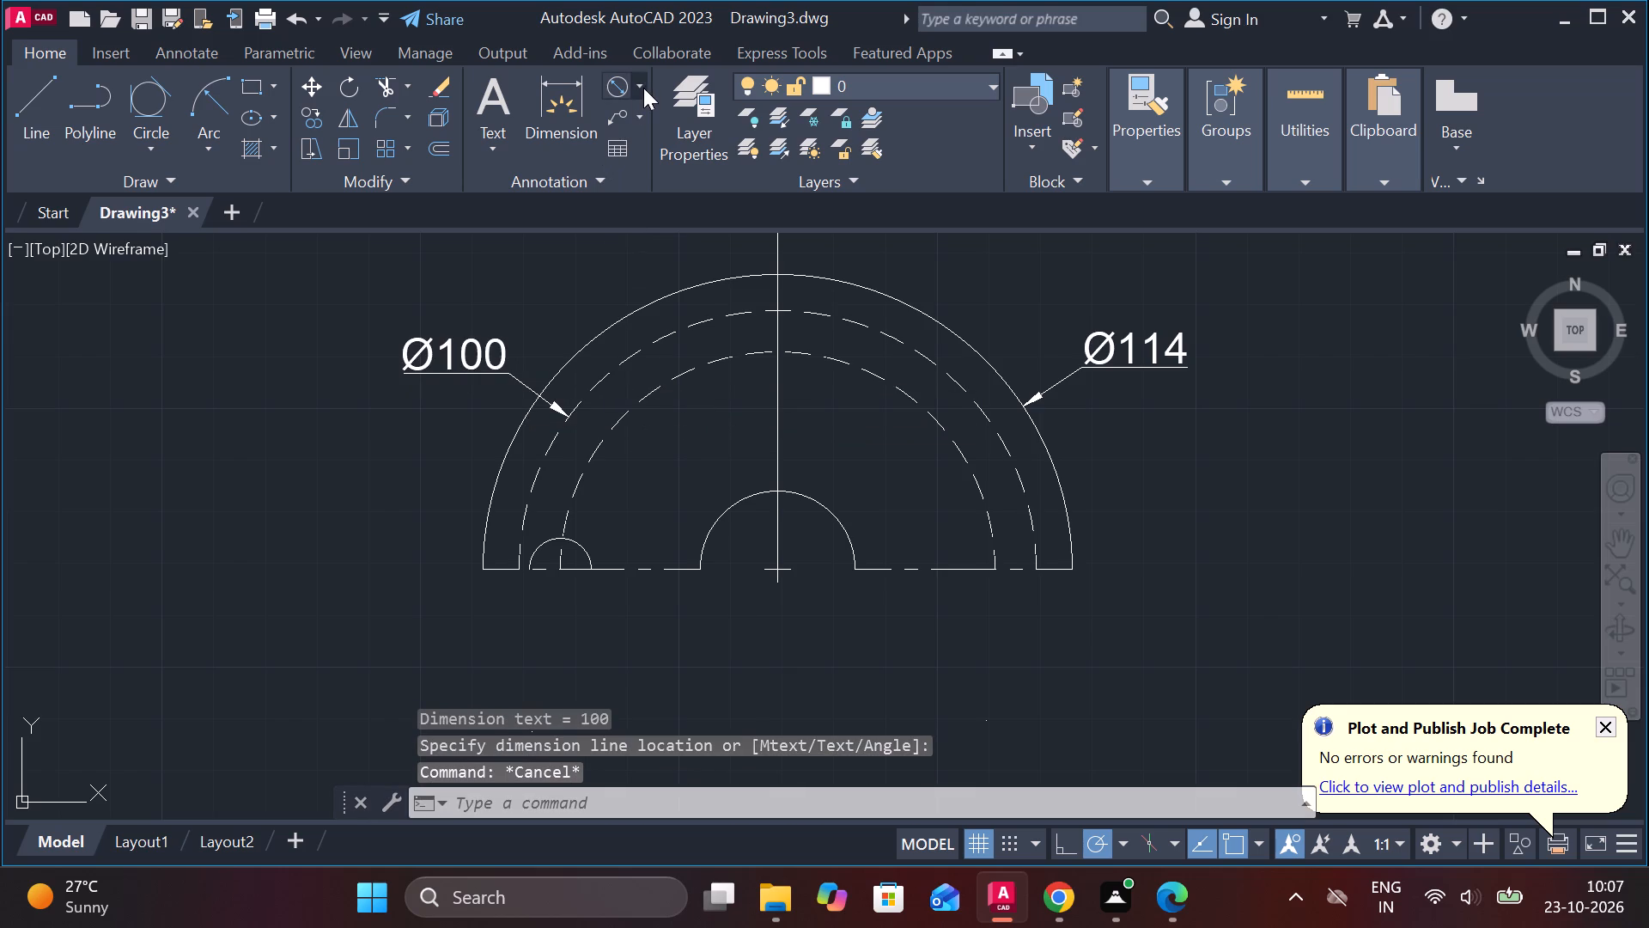
pyautogui.moveTo(693, 352); pyautogui.dragTo(709, 330)
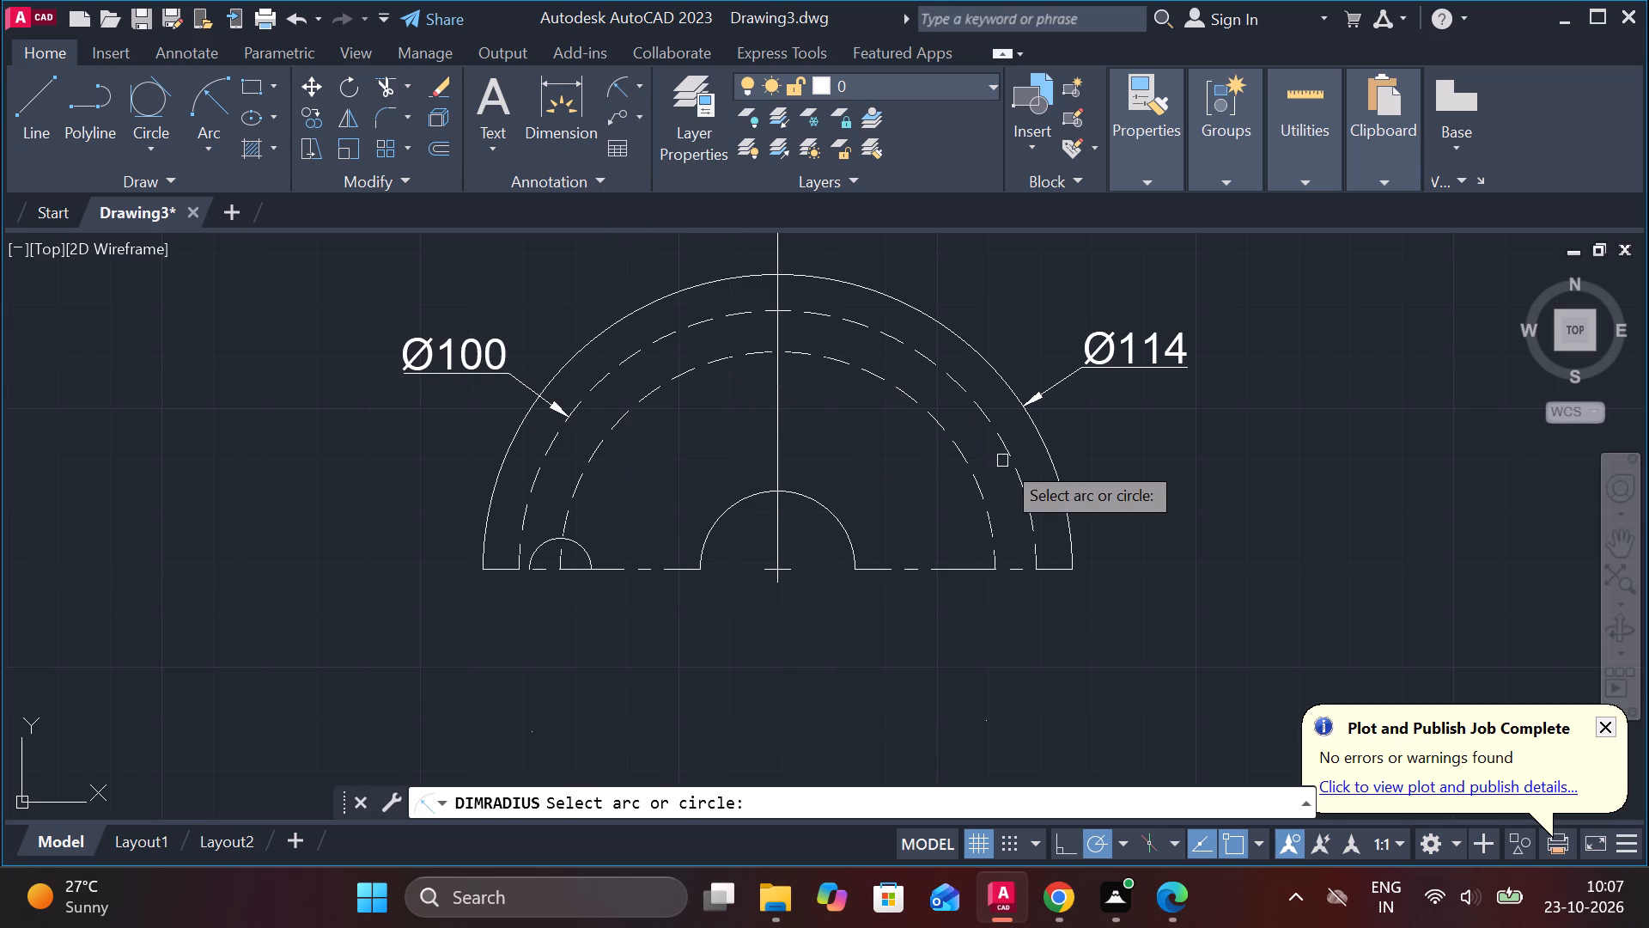
pyautogui.click(975, 489)
pyautogui.click(1096, 453)
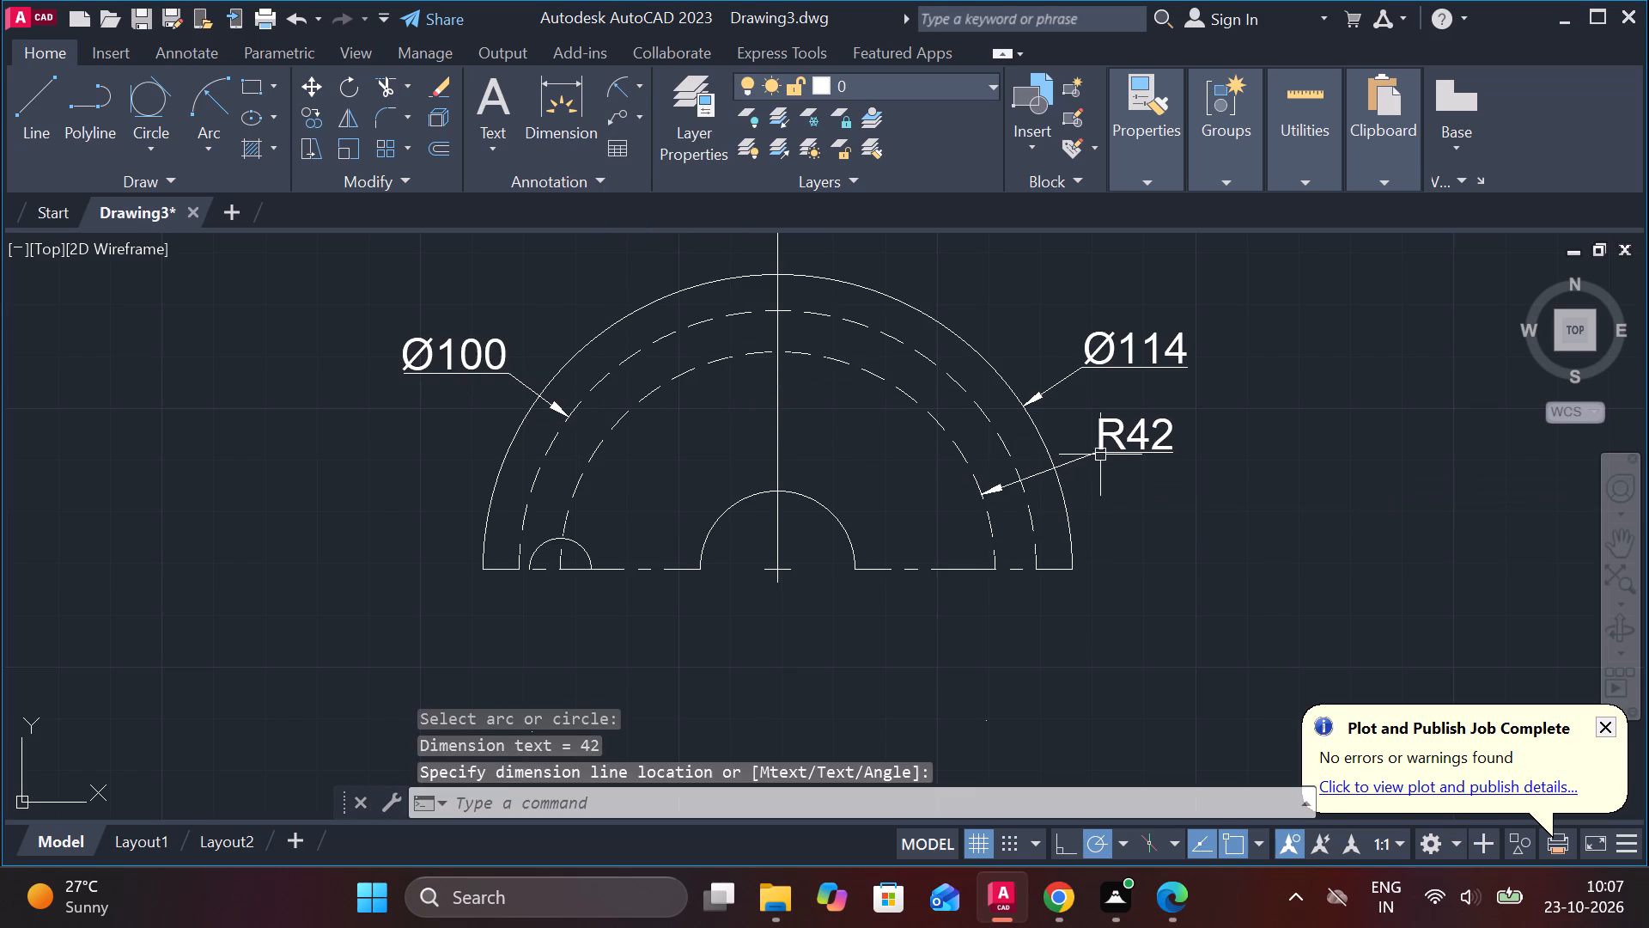
# Change the vertical centre line through the semicircular view to the CENTER linetype.
pyautogui.scroll(-1, 1110, 488)
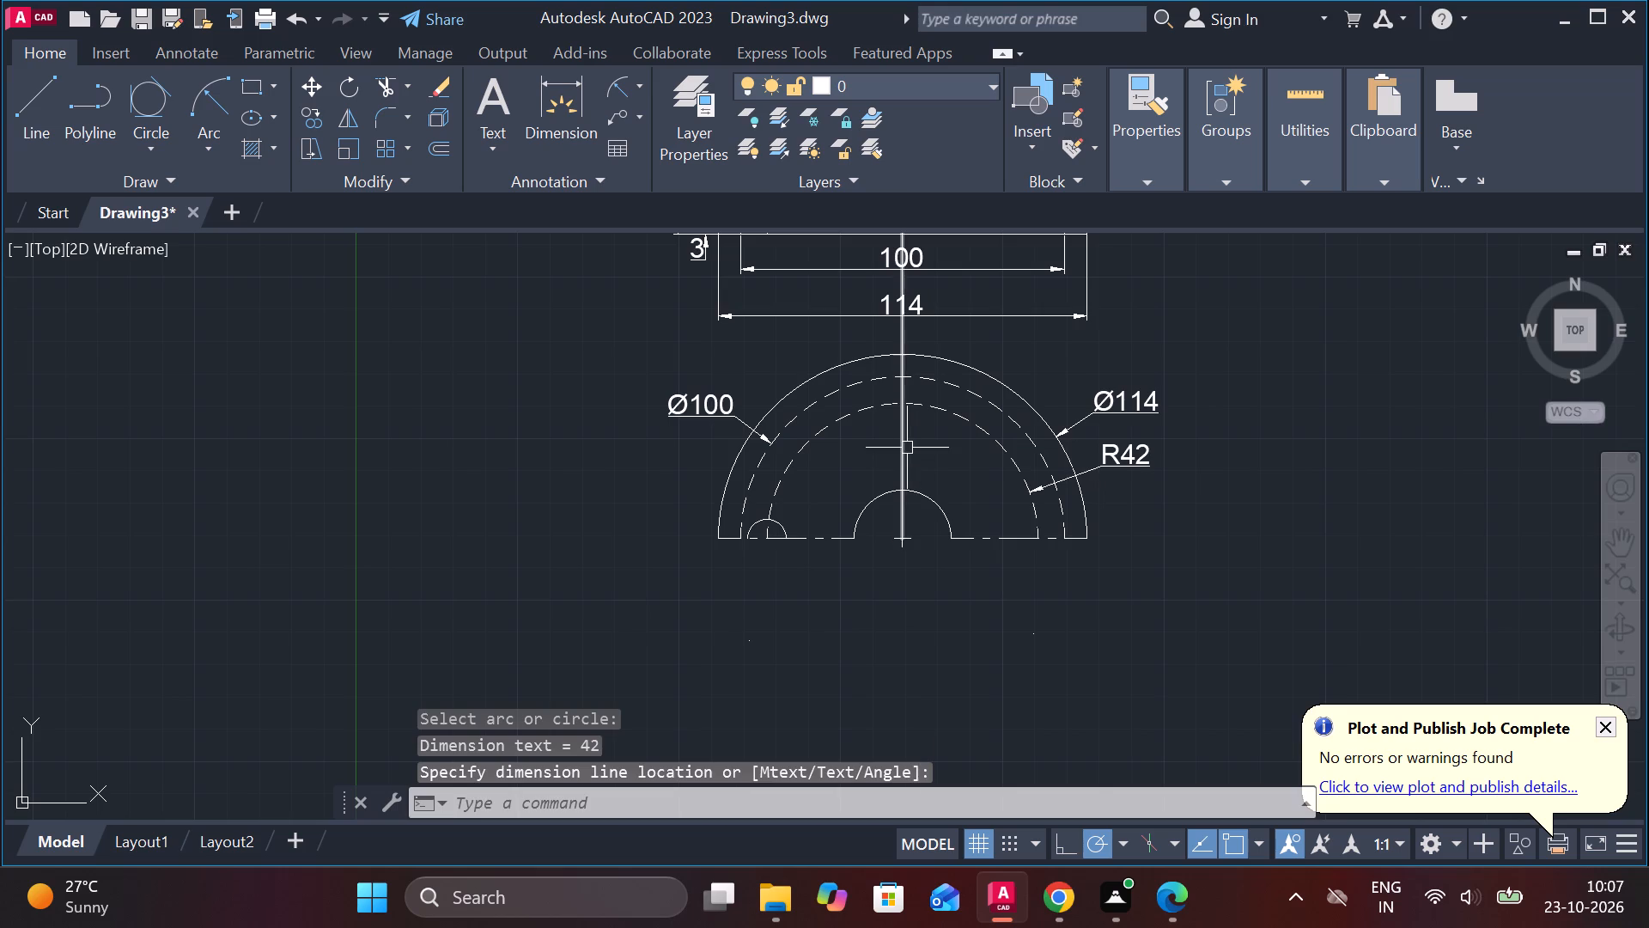
pyautogui.click(907, 448)
pyautogui.click(1120, 164)
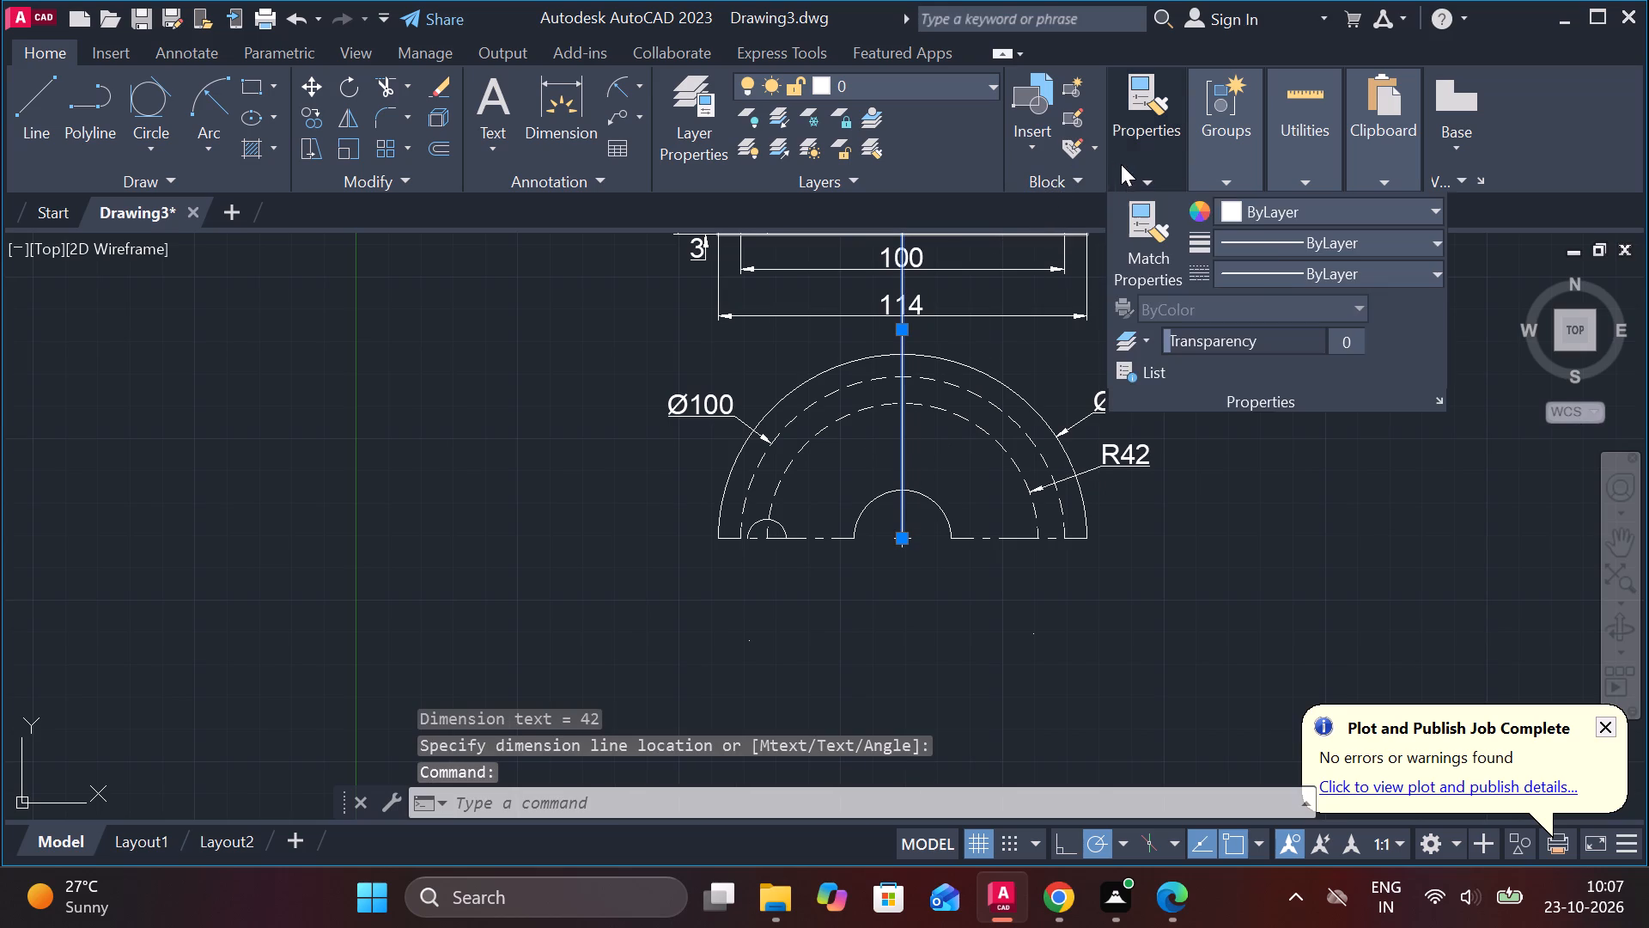
pyautogui.click(1286, 280)
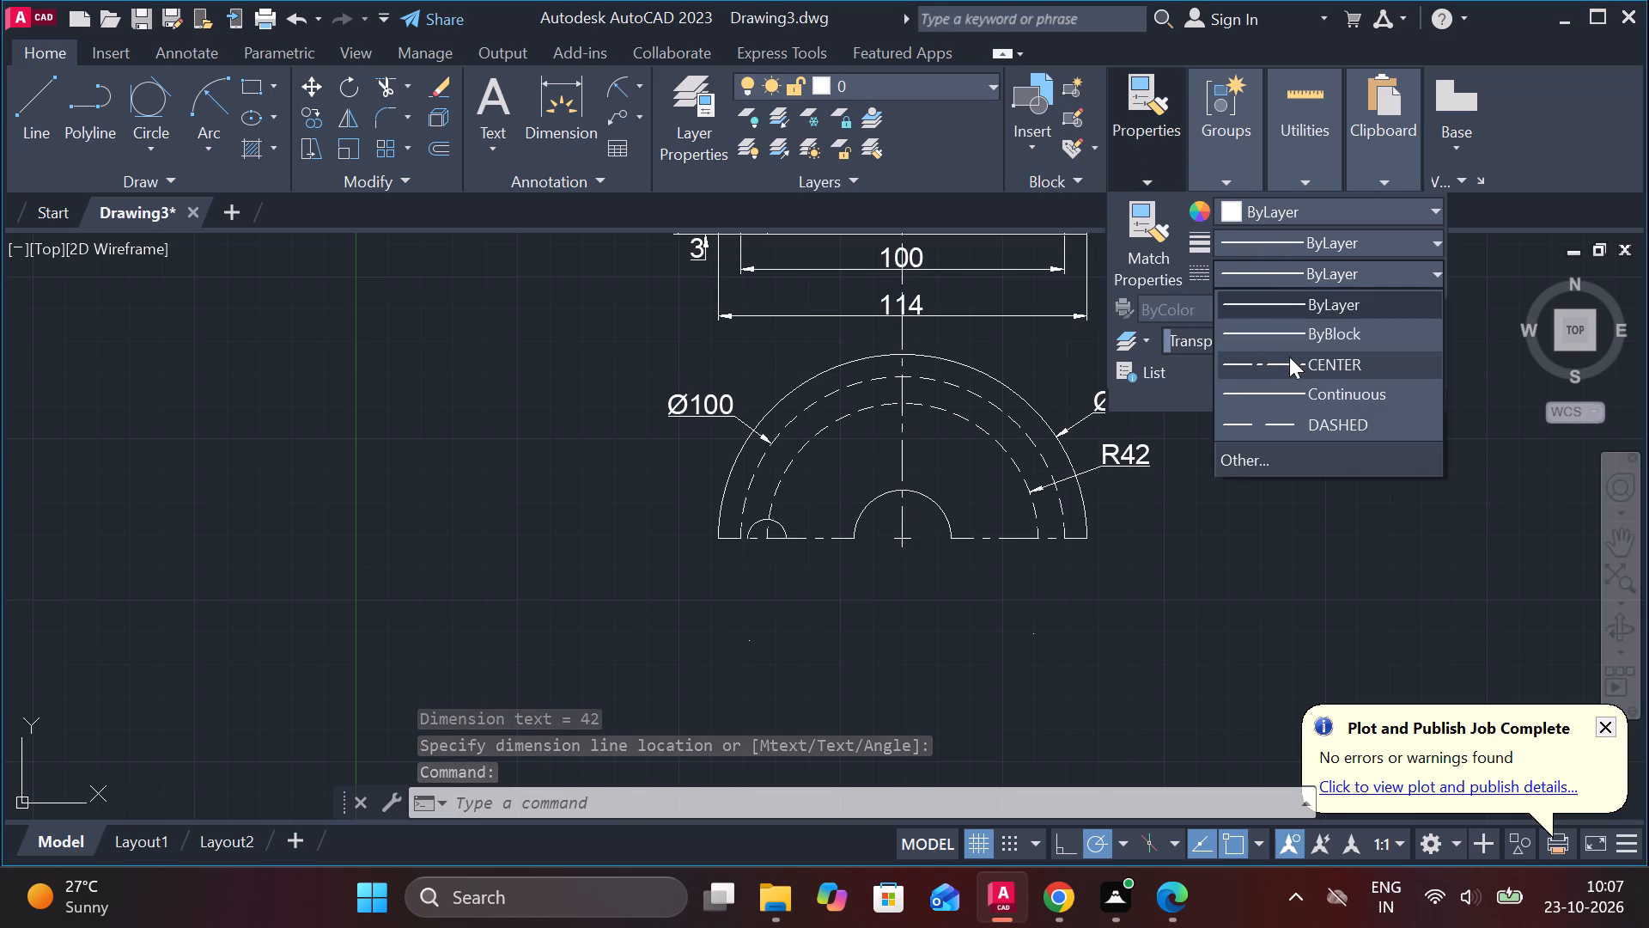
pyautogui.click(1289, 357)
pyautogui.press('Escape')
pyautogui.scroll(-2, 1198, 533)
pyautogui.middleClick(1197, 533)
pyautogui.scroll(1, 1197, 533)
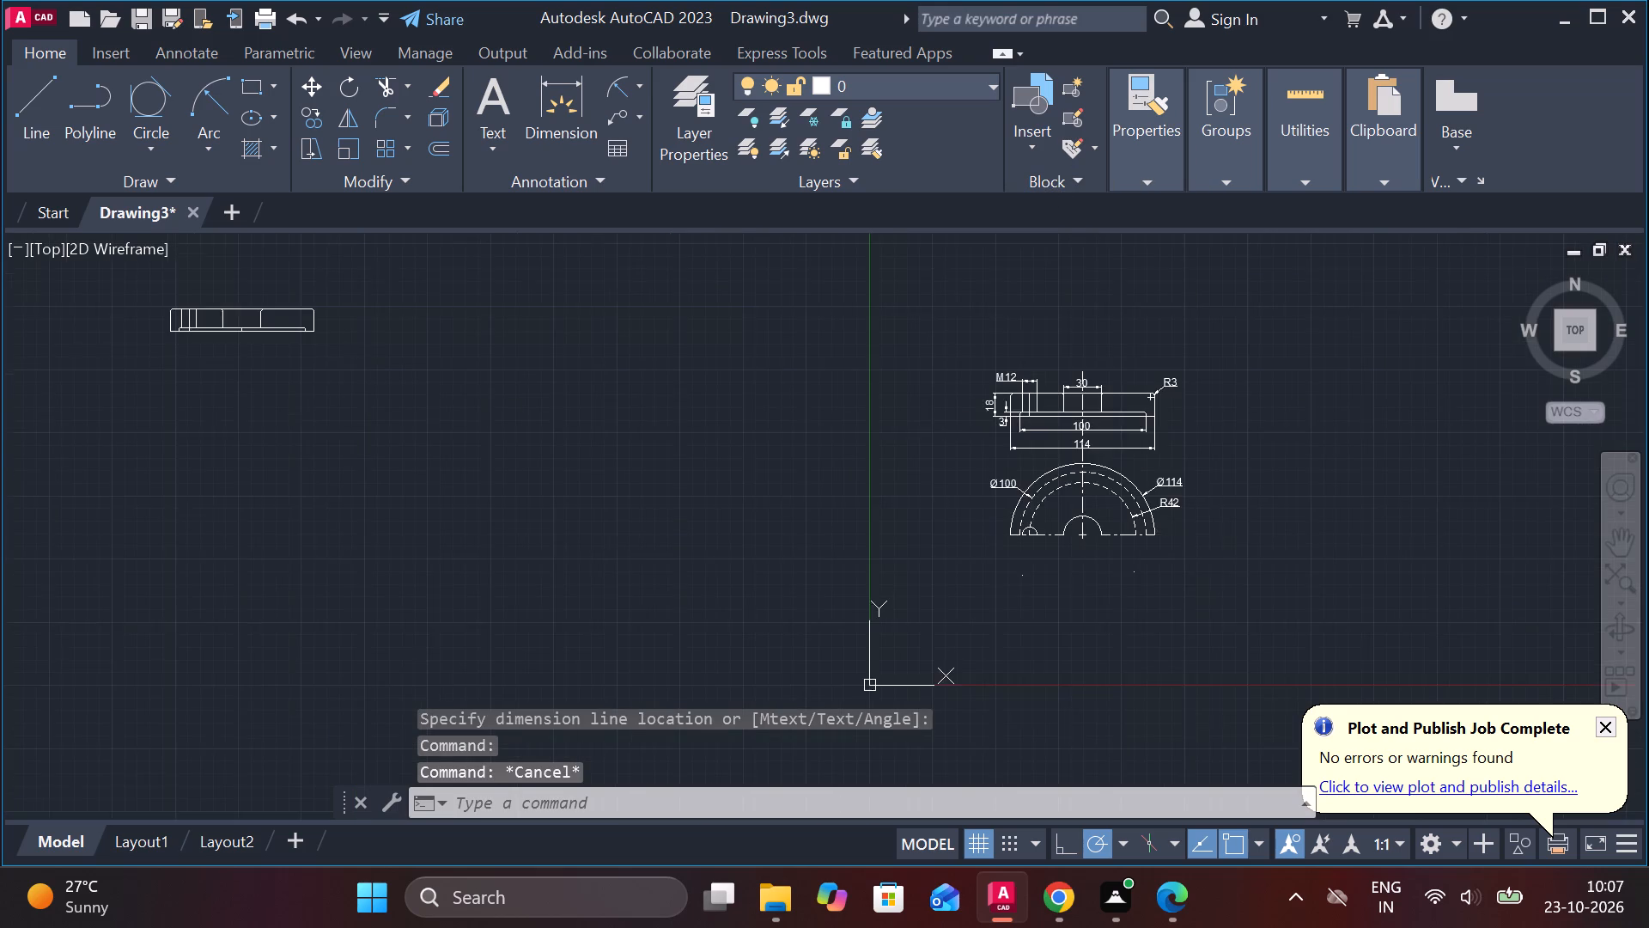
pyautogui.scroll(2, 1147, 406)
pyautogui.scroll(-1, 1147, 406)
# Hatch the three solid regions of the sectioned rectangular view with the ANSI31 pattern at scale 0.4.
pyautogui.moveTo(1147, 406); pyautogui.dragTo(1124, 430, button='middle')
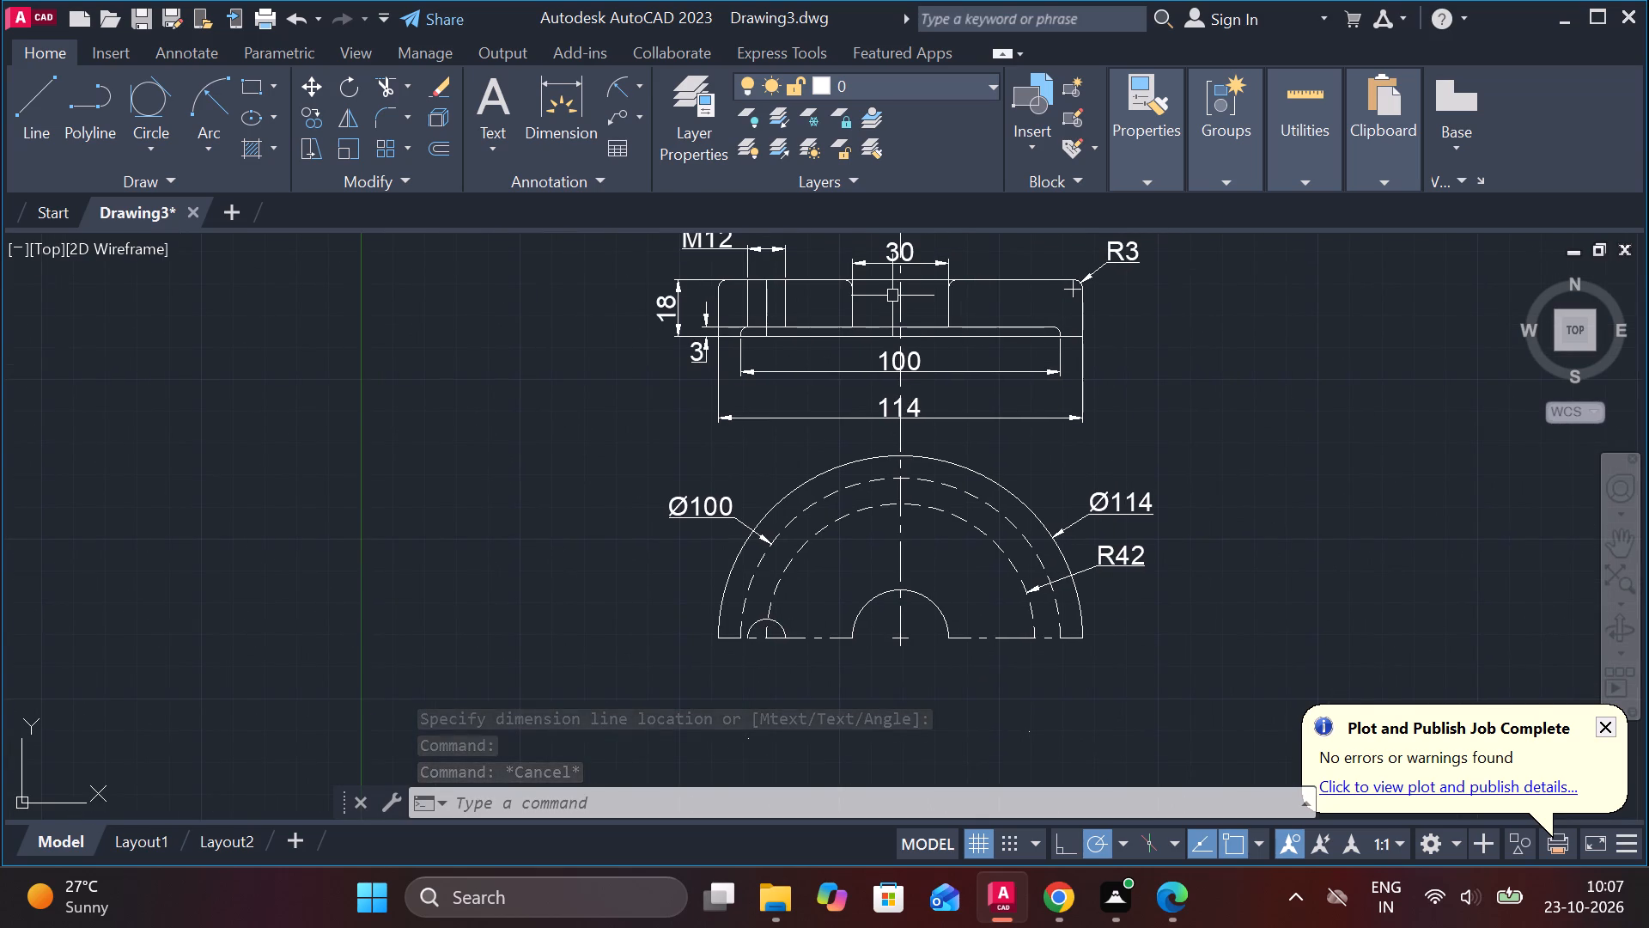
pyautogui.click(258, 141)
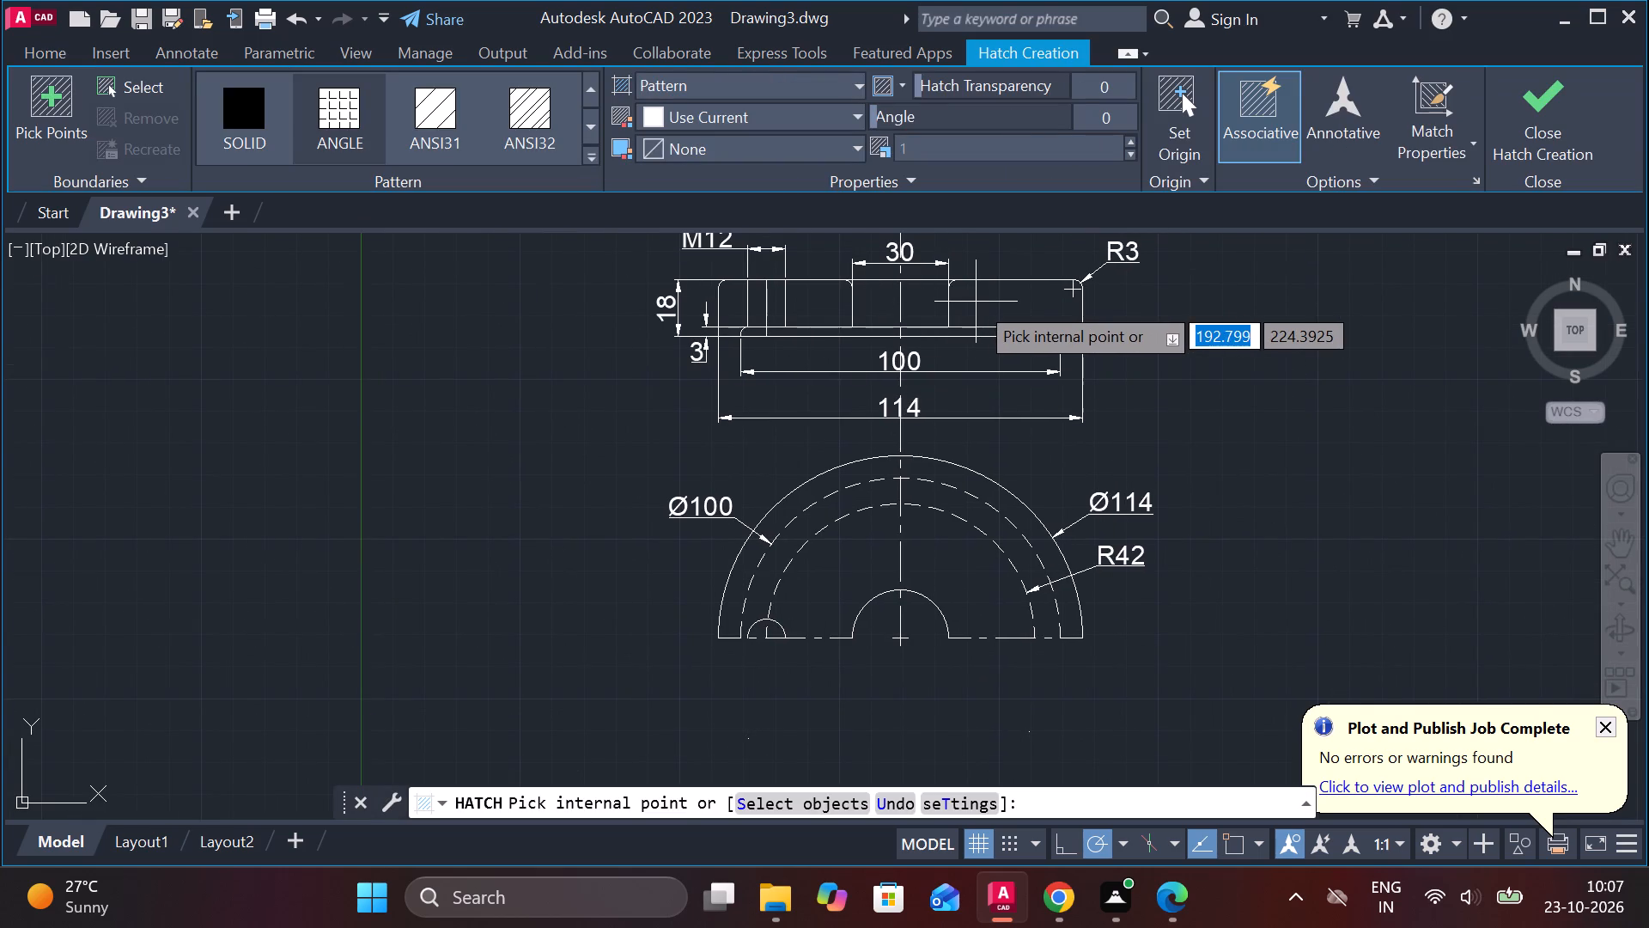
pyautogui.click(976, 302)
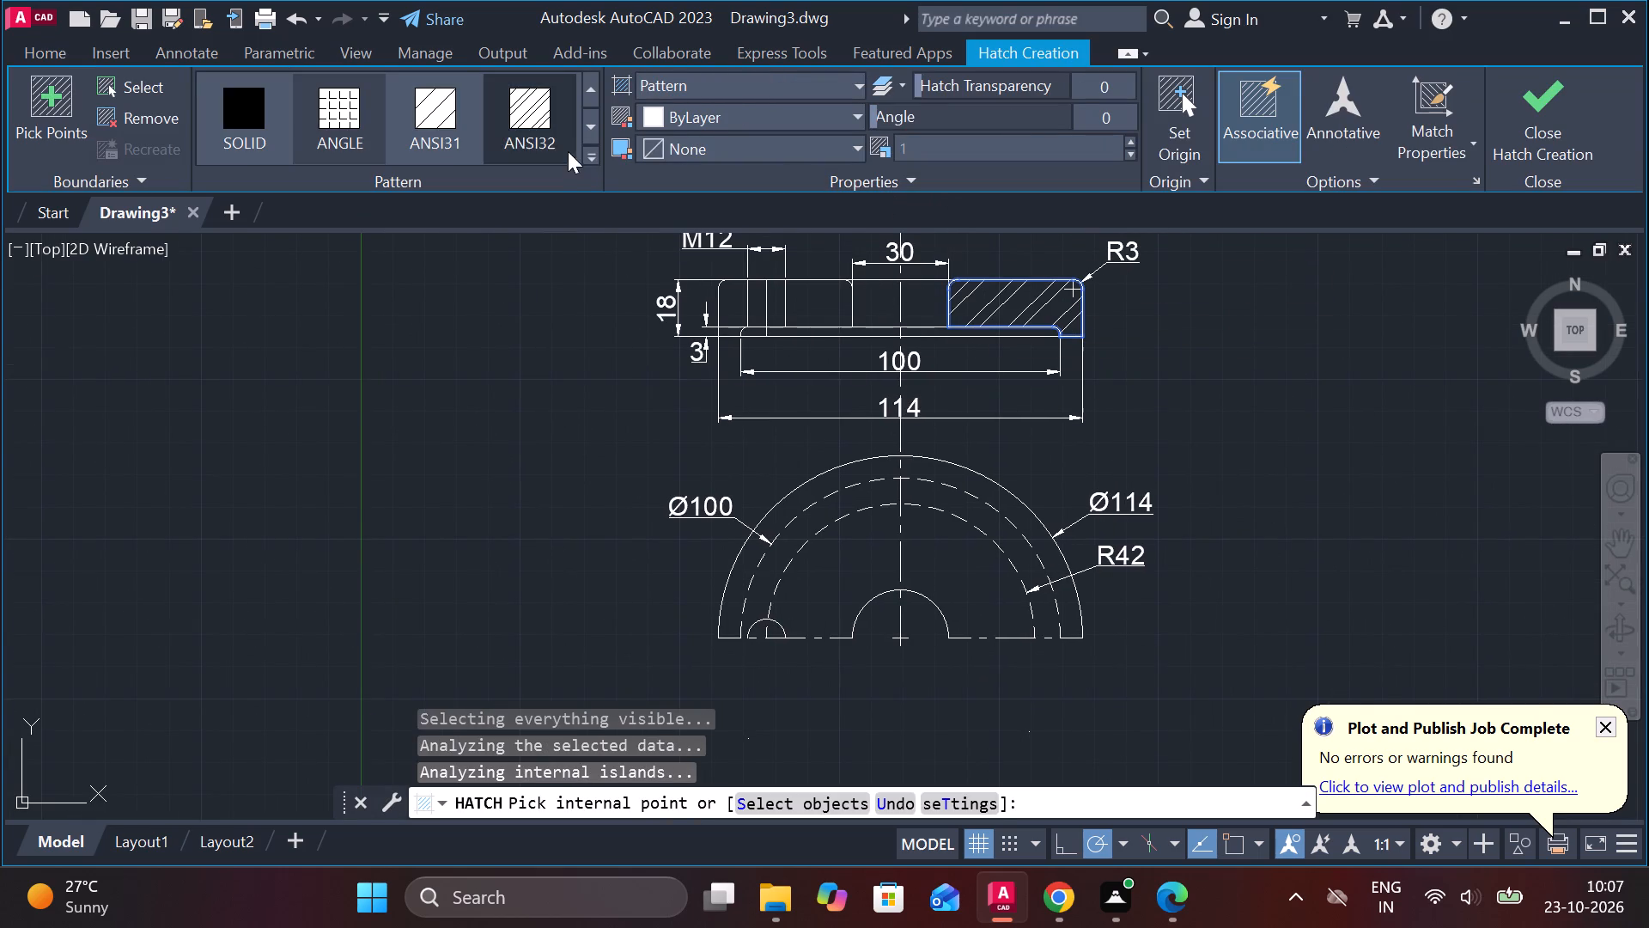
pyautogui.click(426, 111)
pyautogui.click(977, 150)
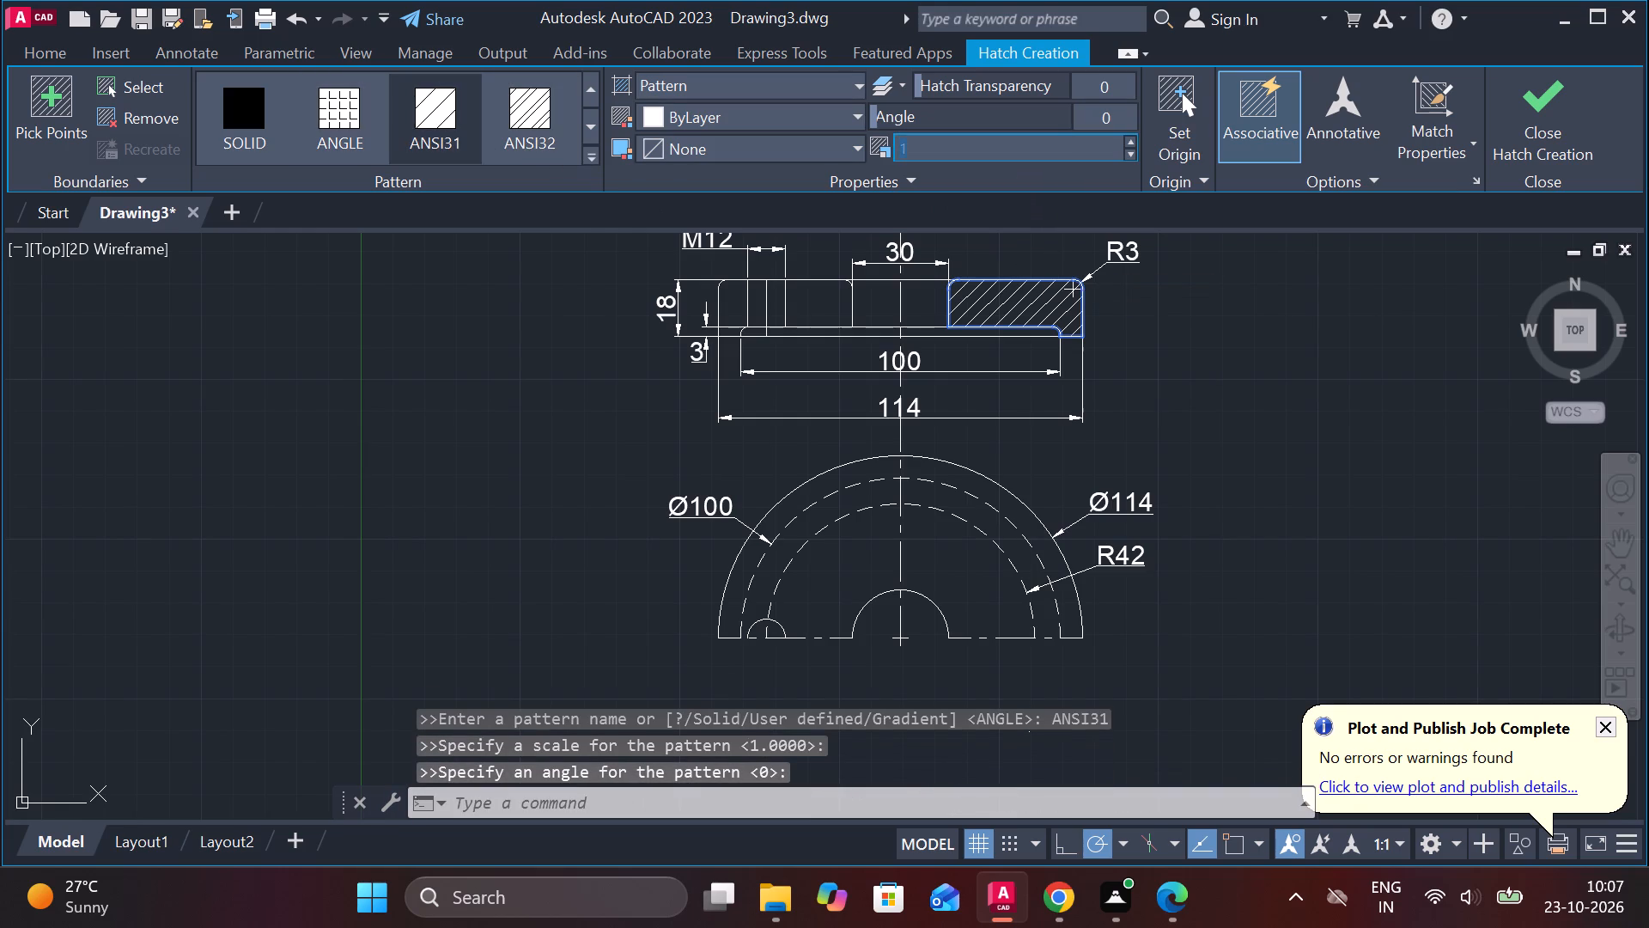
pyautogui.press('.')
pyautogui.press('4')
pyautogui.press('Return')
pyautogui.scroll(1, 764, 305)
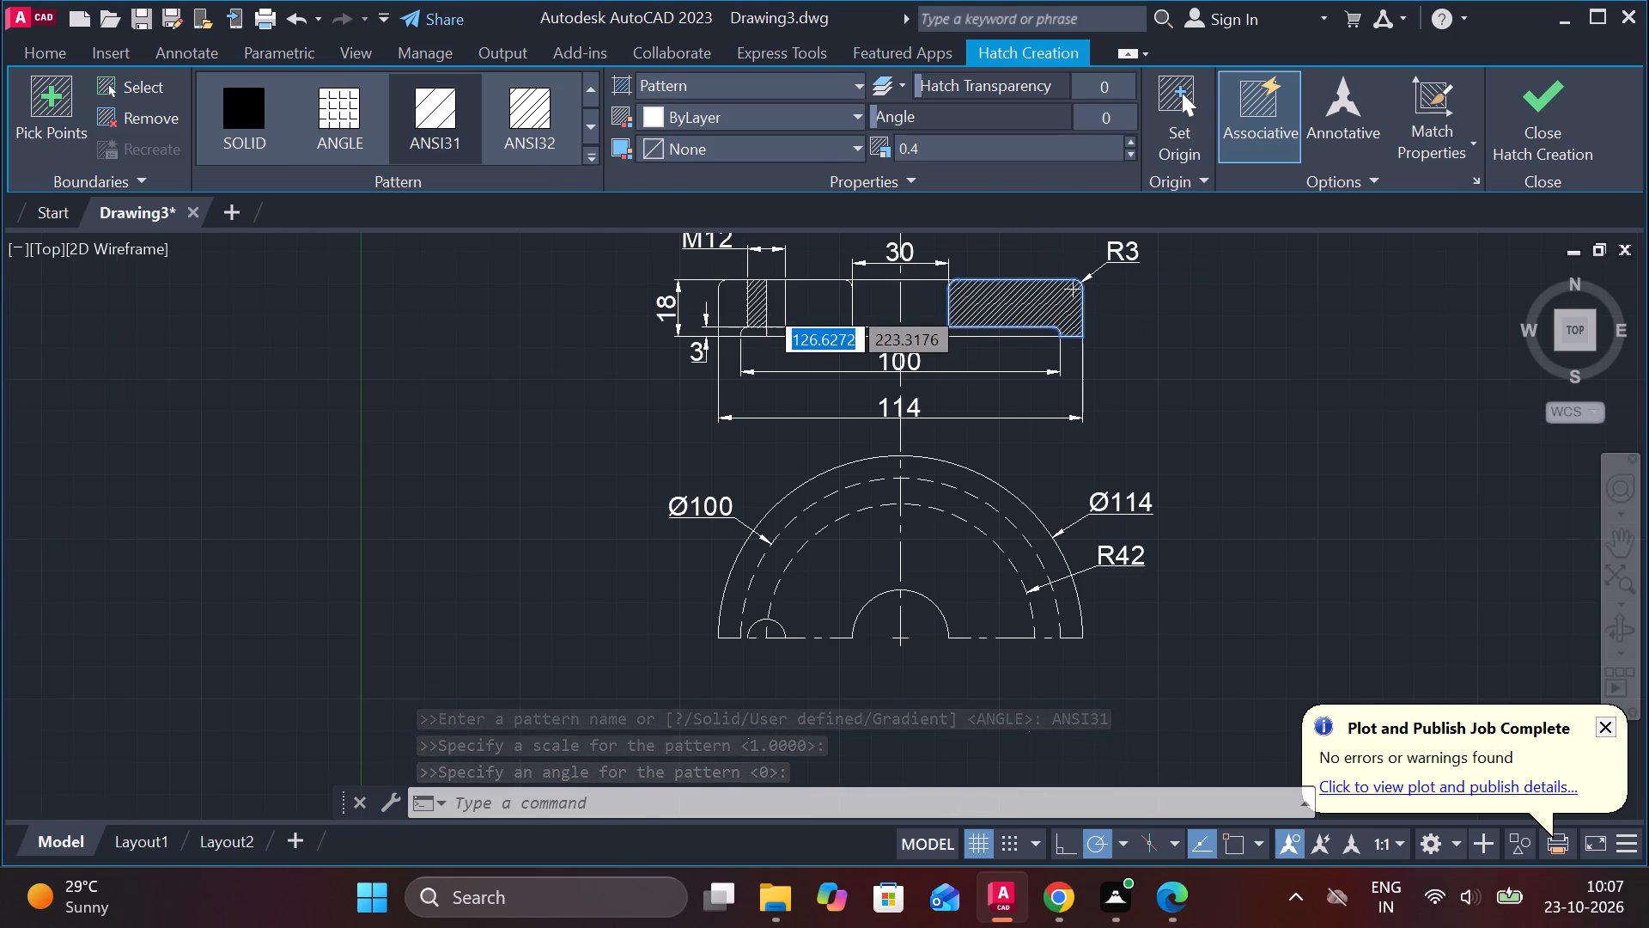
pyautogui.scroll(1, 764, 305)
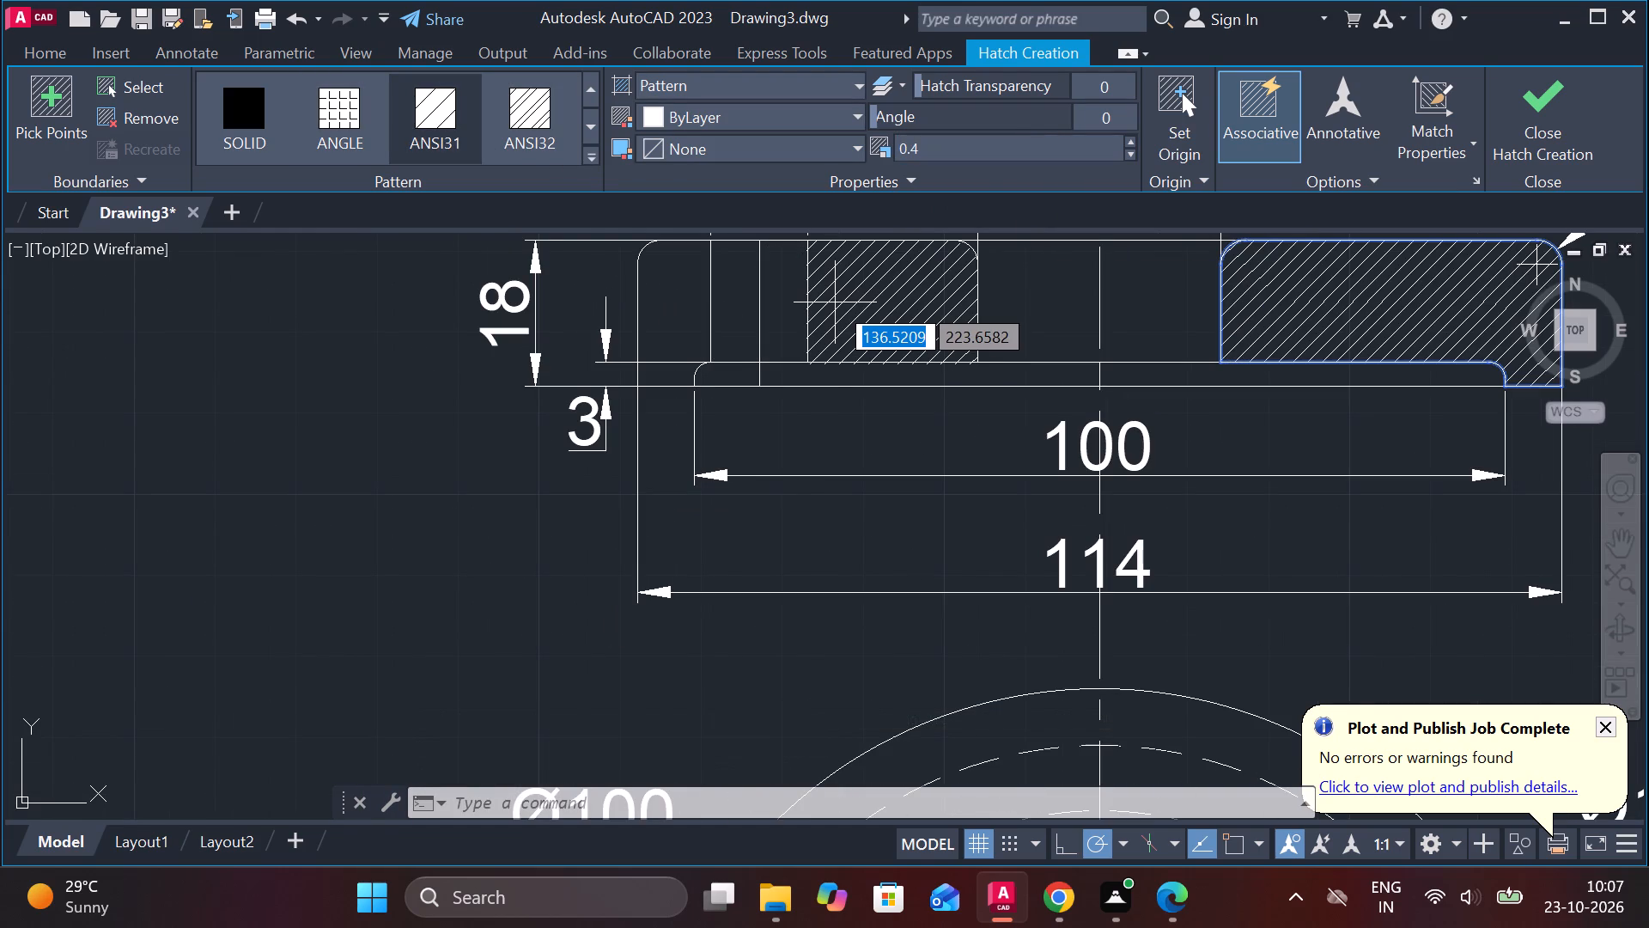
pyautogui.click(835, 302)
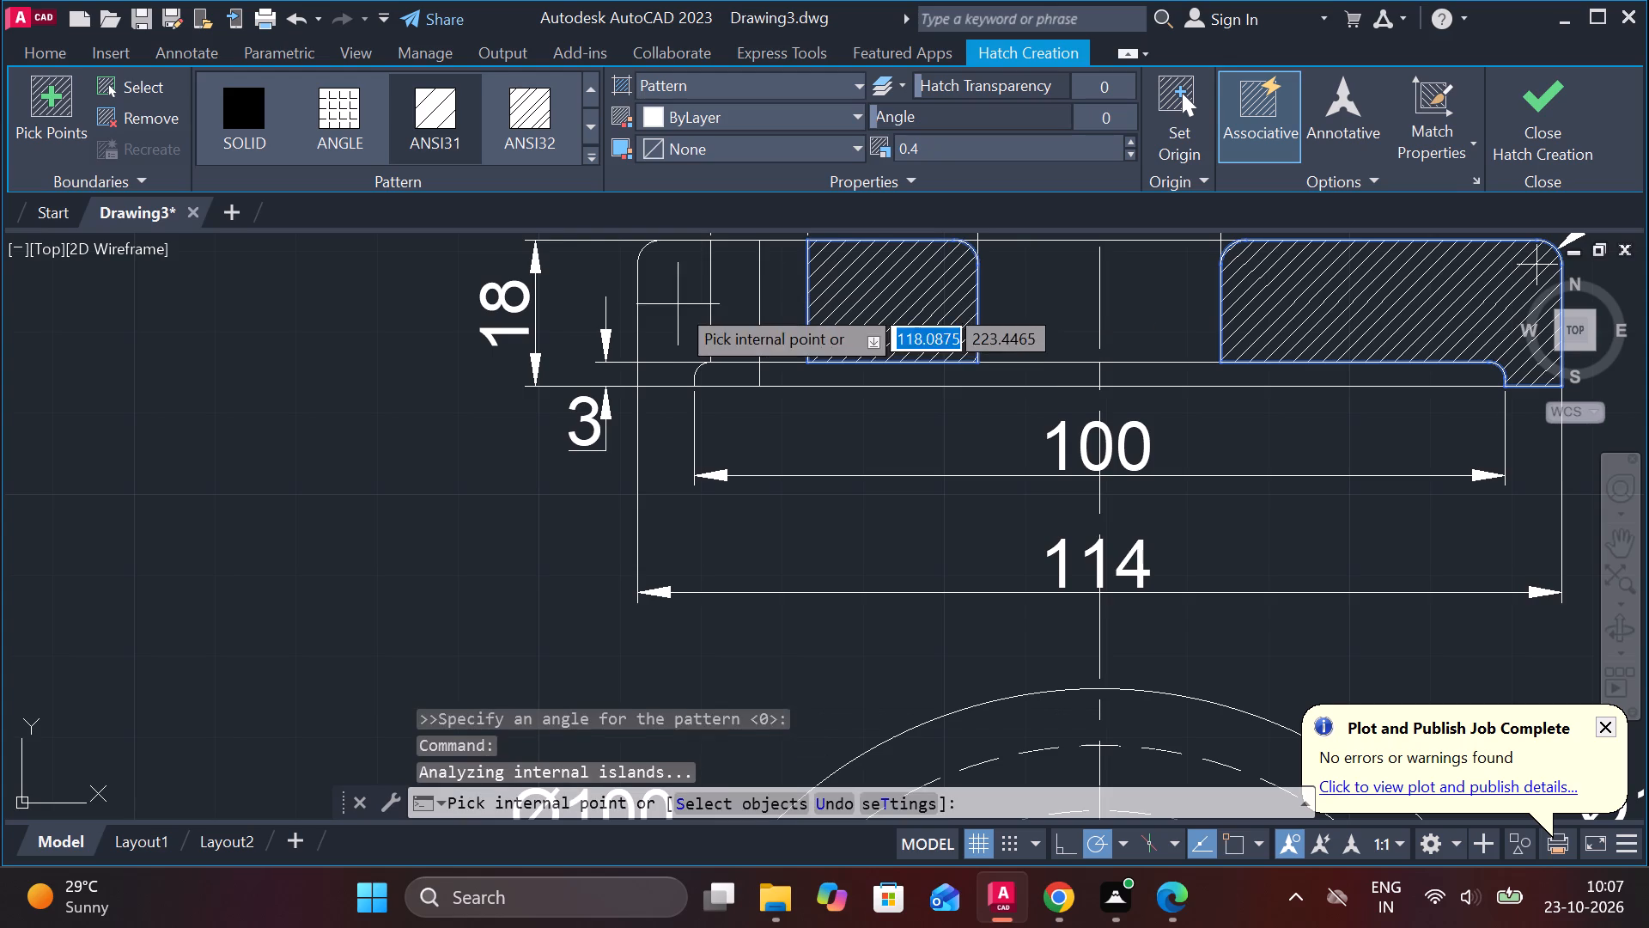
pyautogui.click(677, 304)
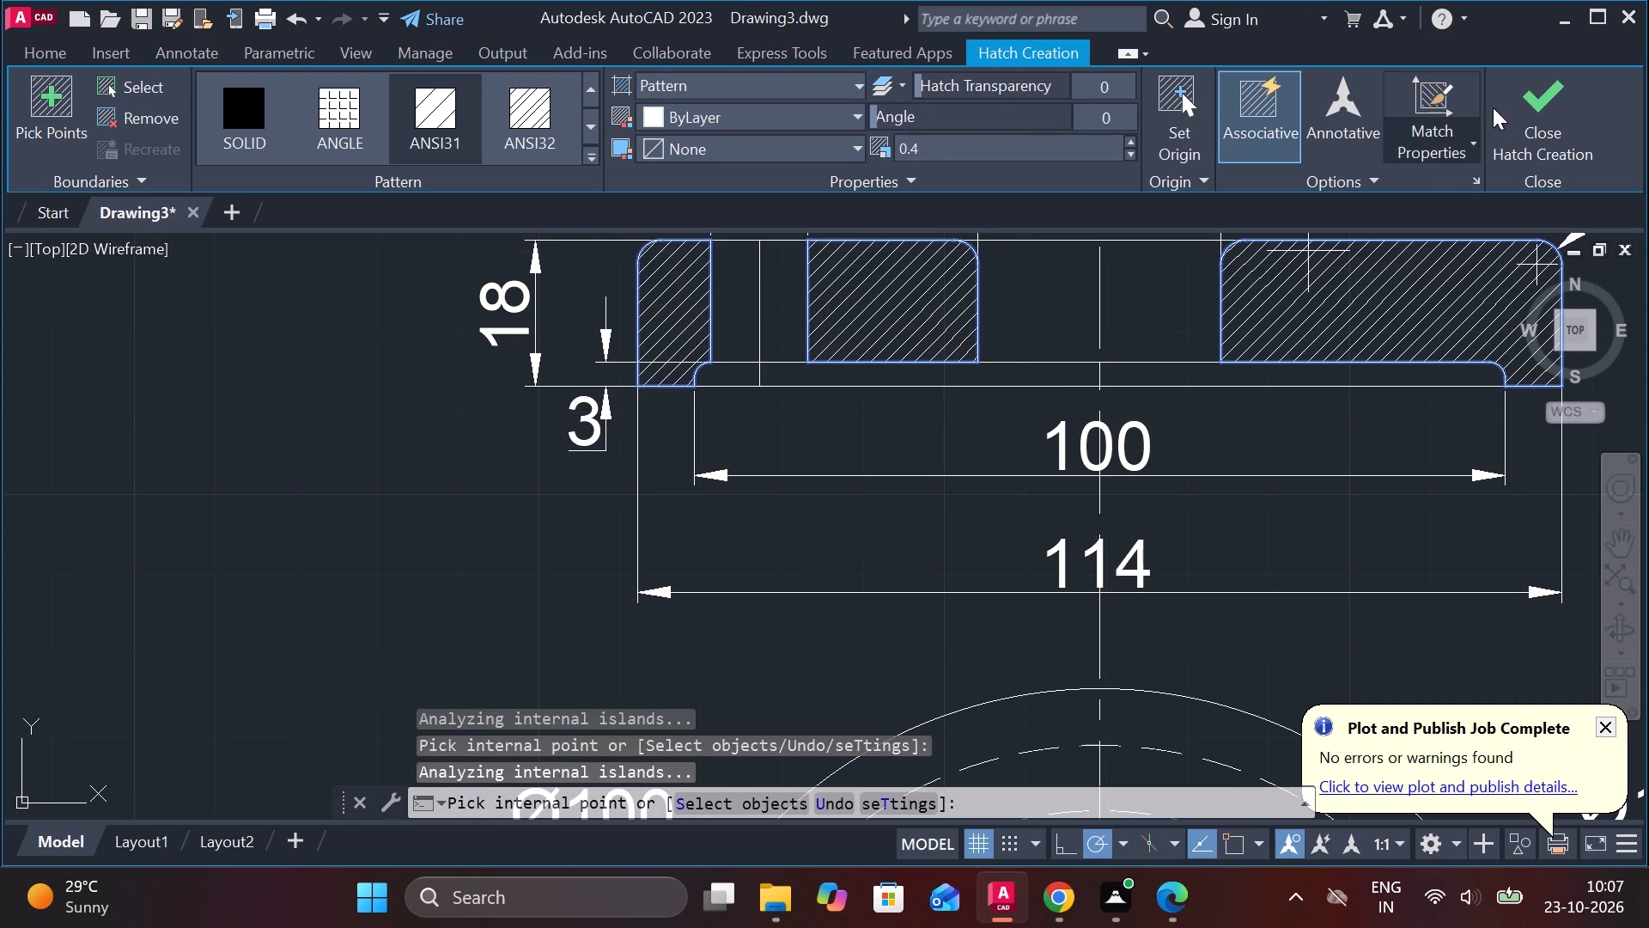
pyautogui.click(1502, 105)
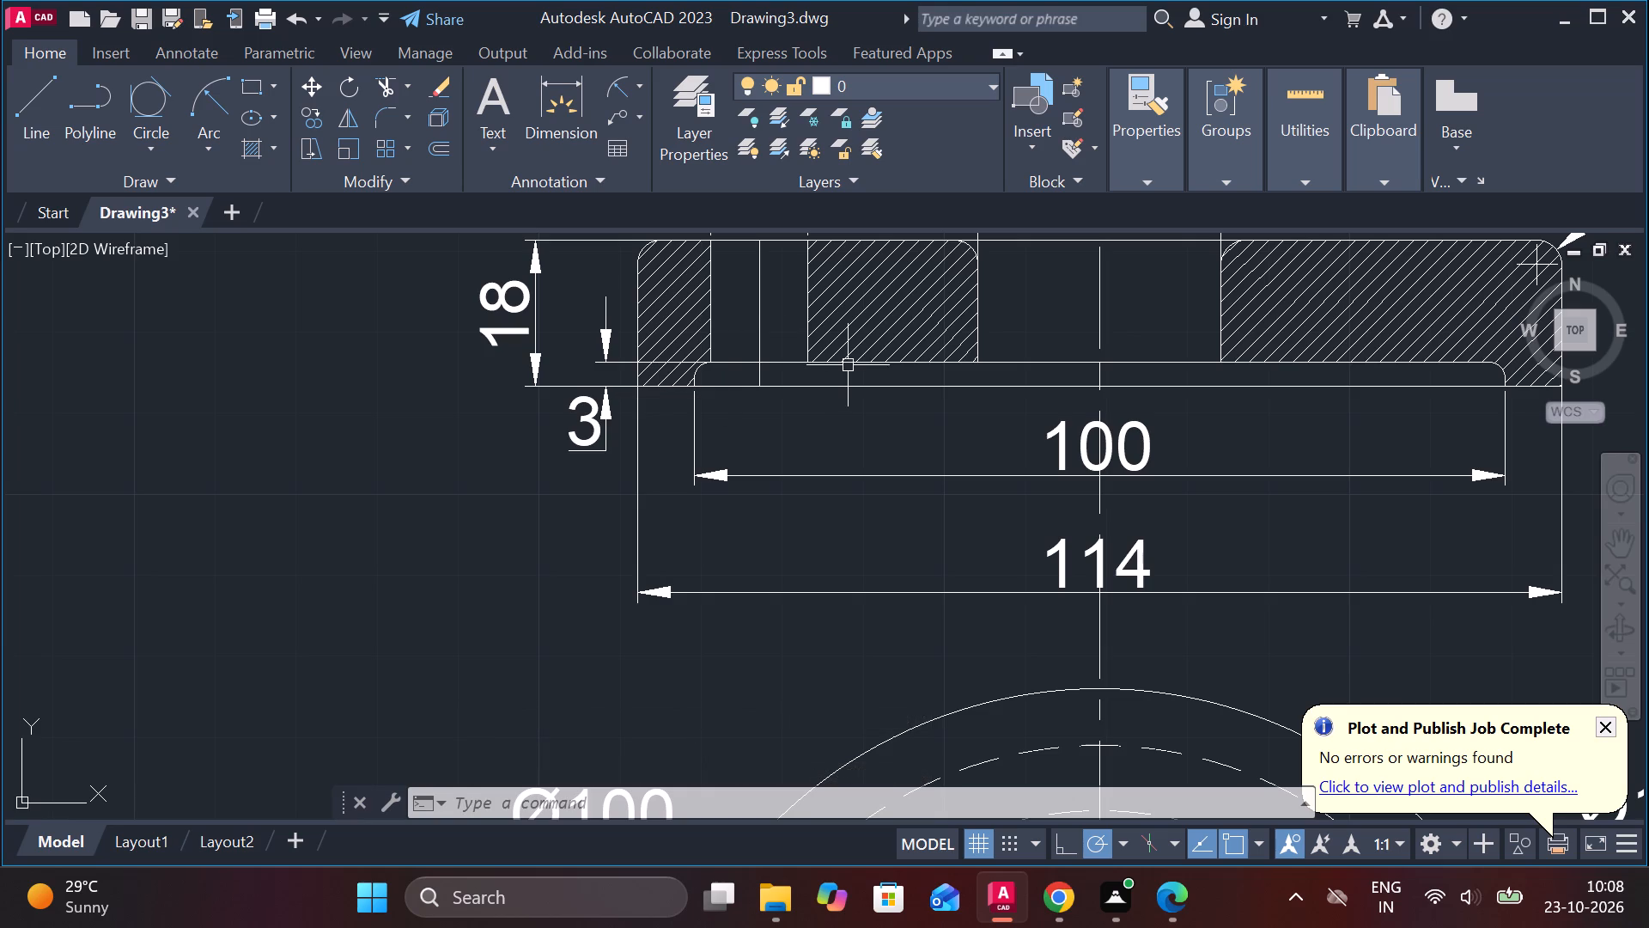
# Add a diameter symbol before the 30 dimension above the central hole in the section view.
pyautogui.scroll(-2, 848, 365)
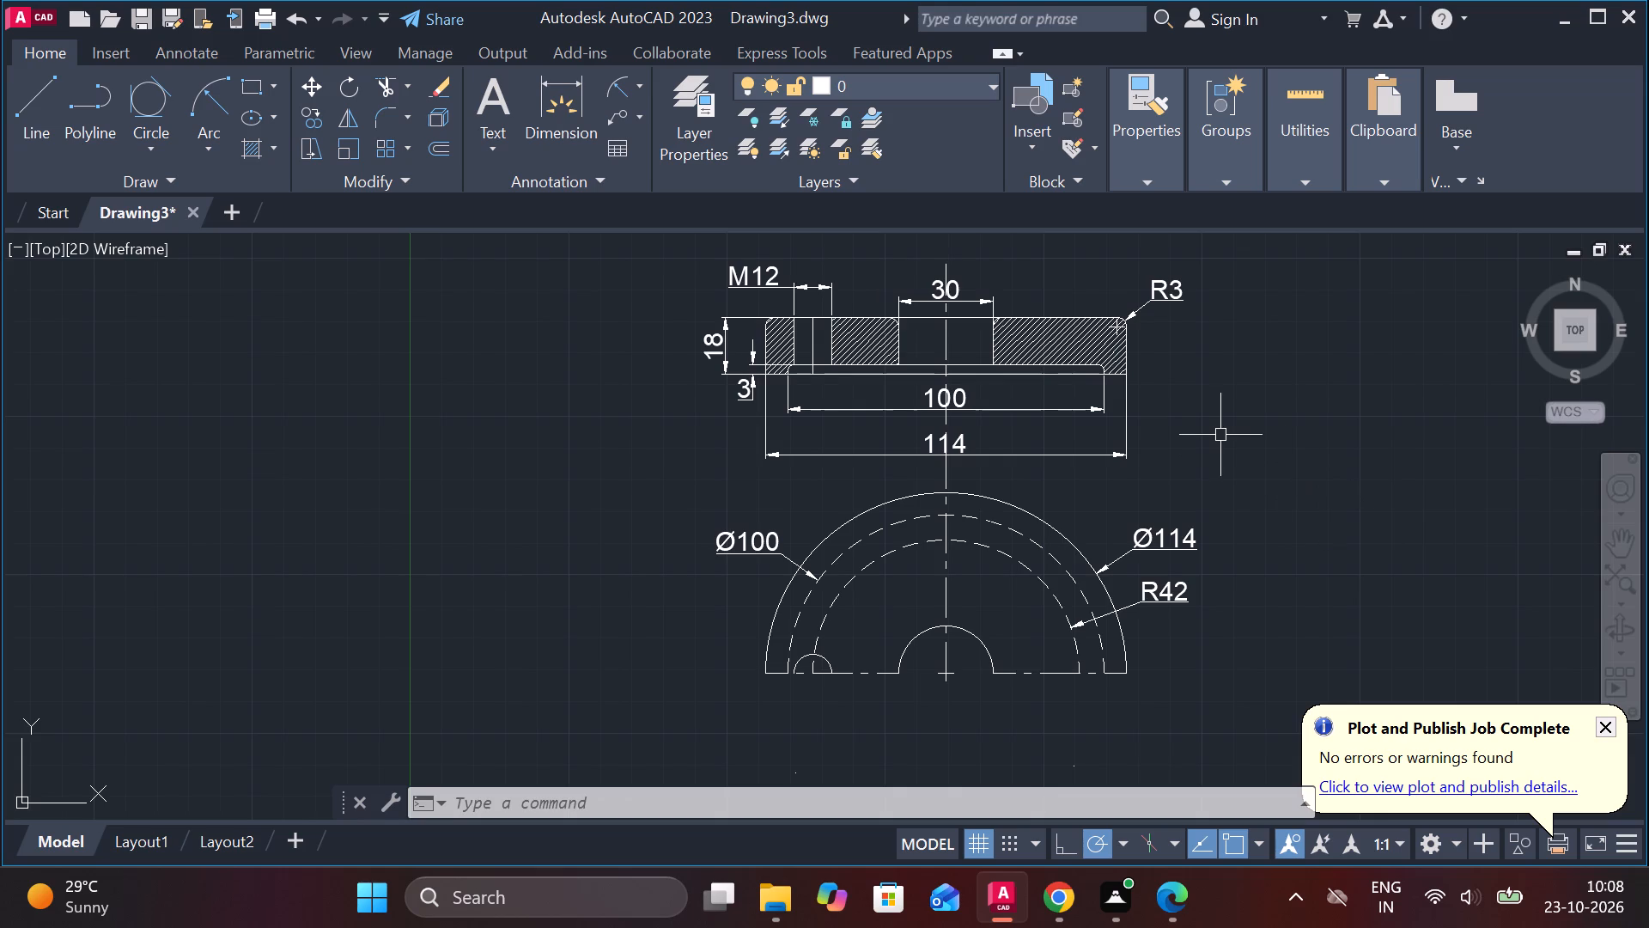
pyautogui.scroll(1, 1019, 281)
pyautogui.moveTo(1019, 281); pyautogui.dragTo(1074, 389, button='middle')
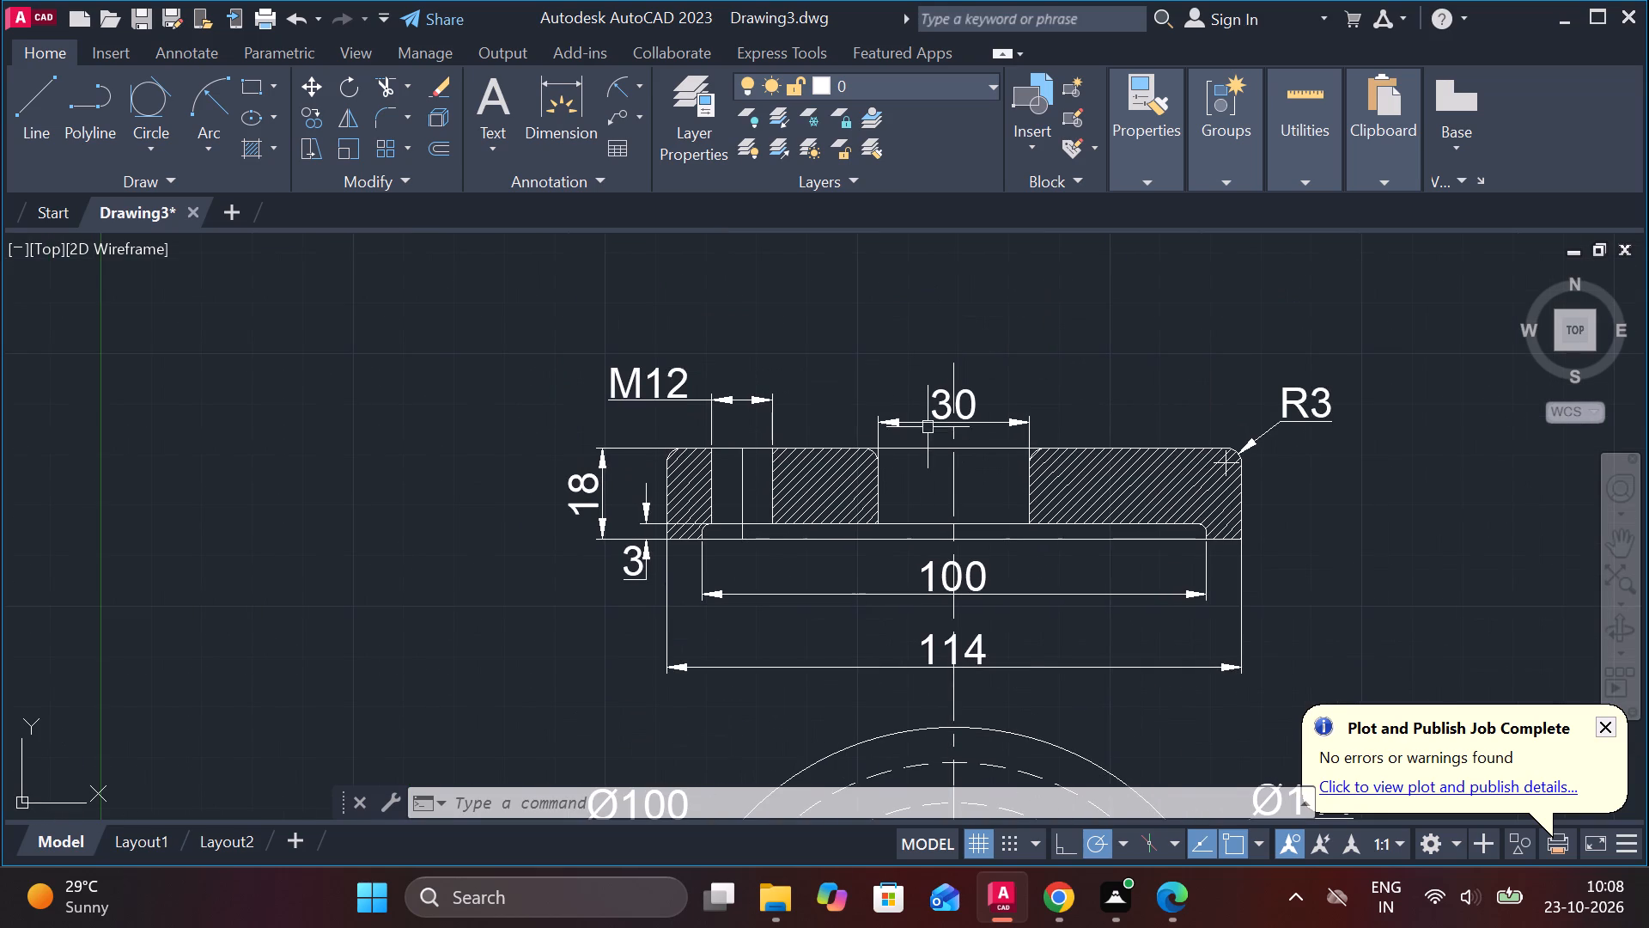
pyautogui.doubleClick(934, 398)
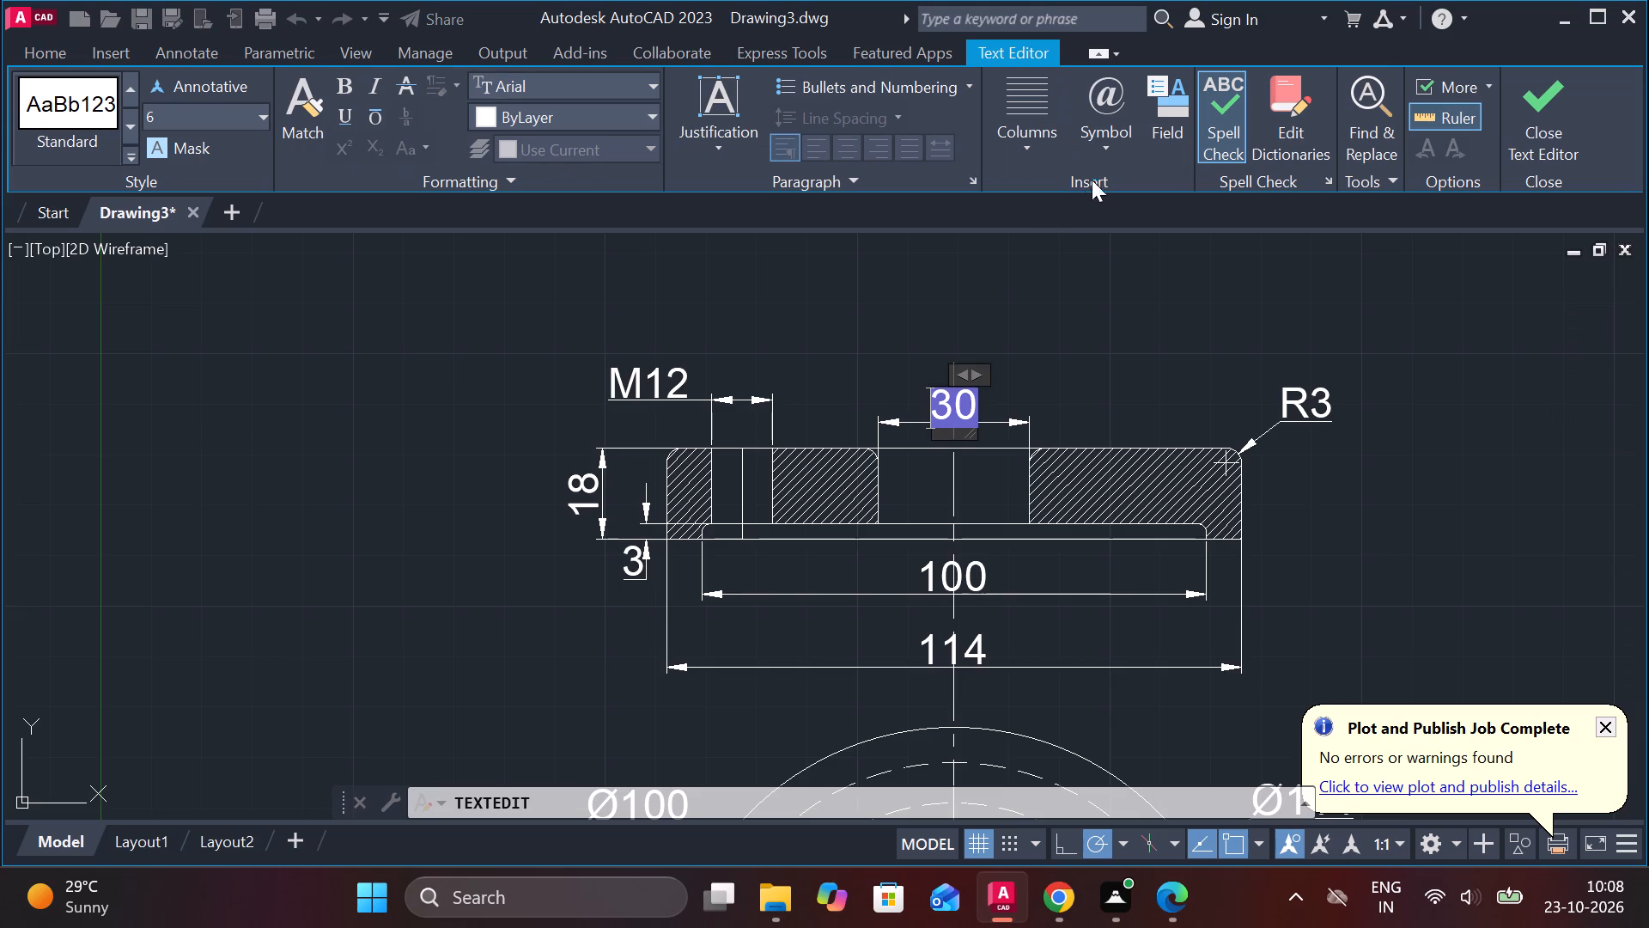
pyautogui.click(1107, 149)
pyautogui.click(1177, 248)
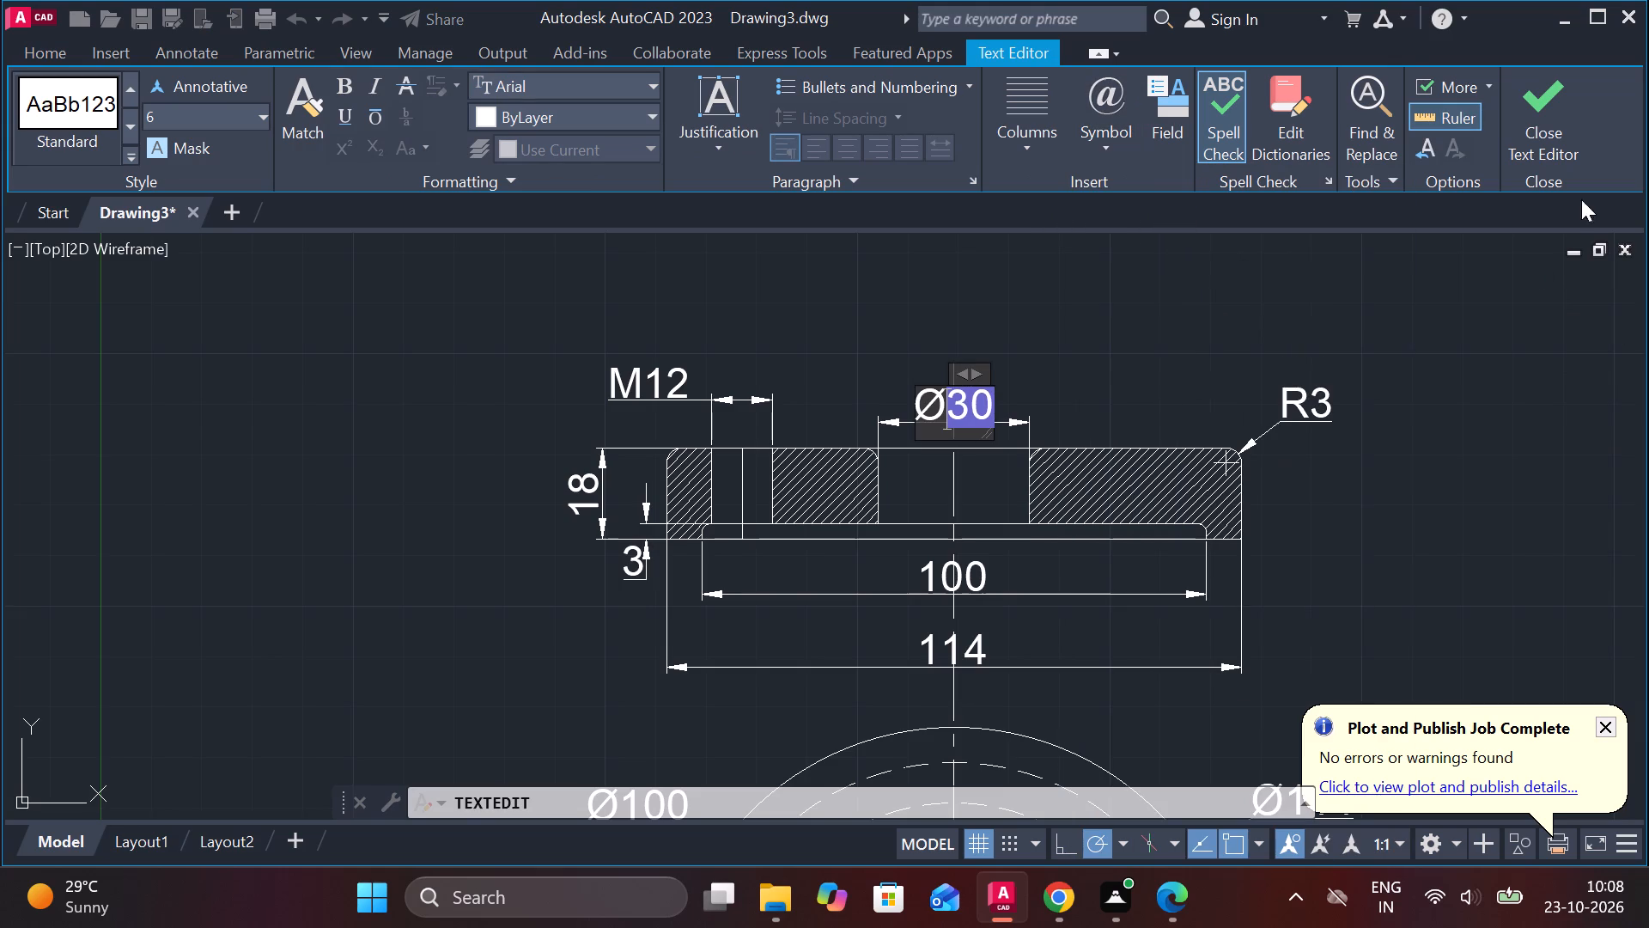
pyautogui.click(1563, 118)
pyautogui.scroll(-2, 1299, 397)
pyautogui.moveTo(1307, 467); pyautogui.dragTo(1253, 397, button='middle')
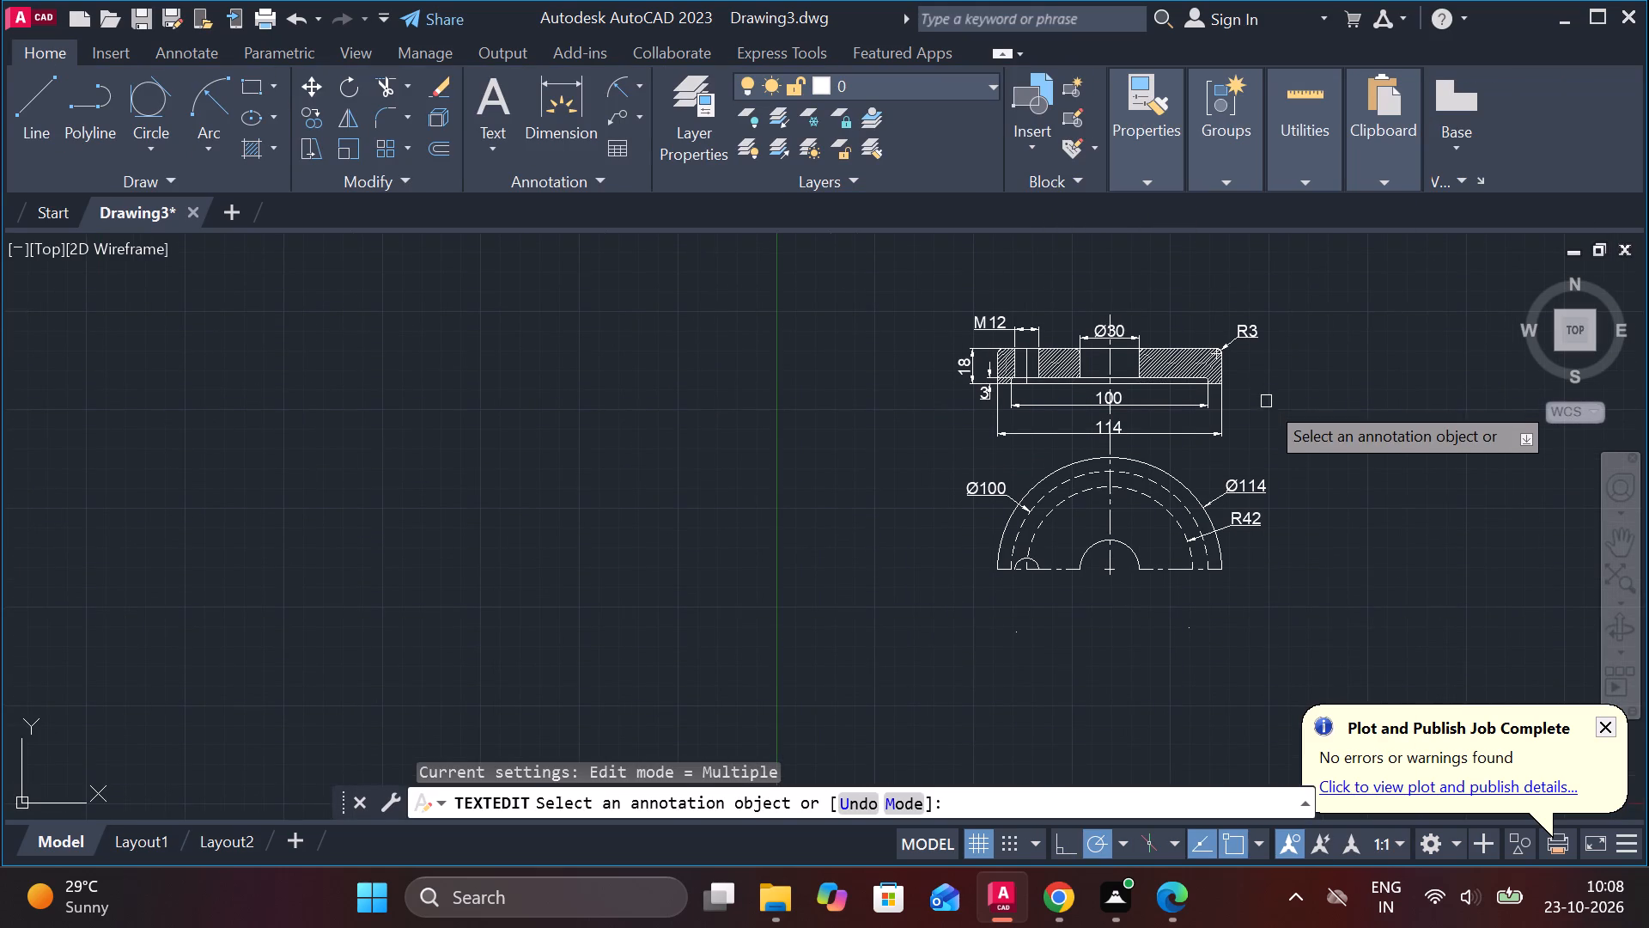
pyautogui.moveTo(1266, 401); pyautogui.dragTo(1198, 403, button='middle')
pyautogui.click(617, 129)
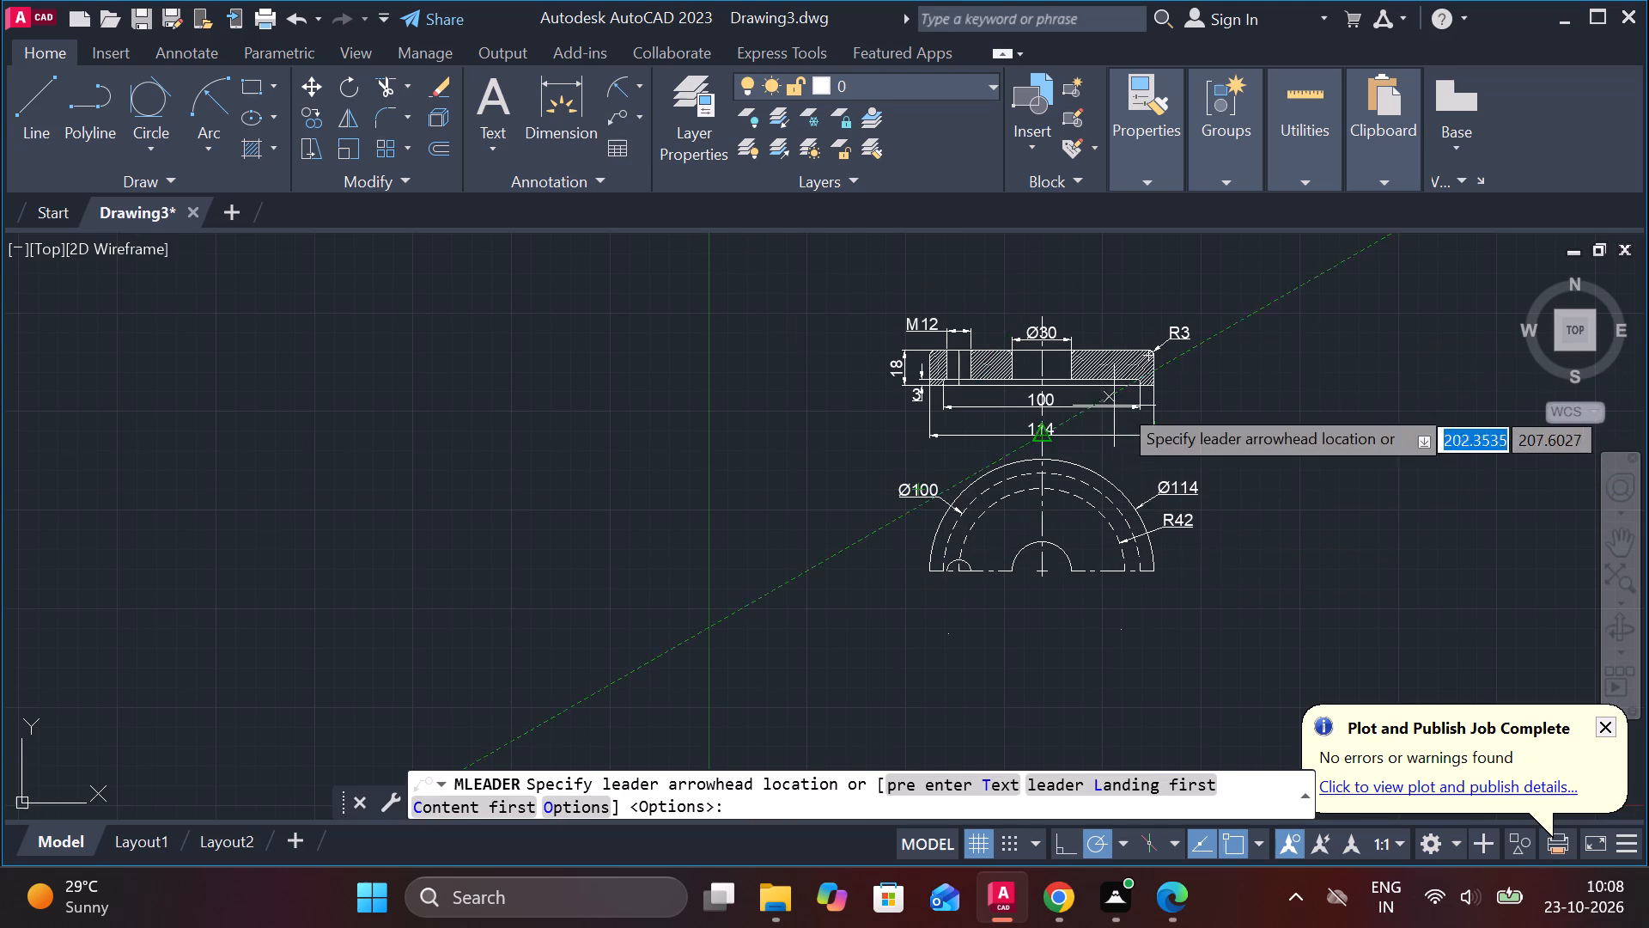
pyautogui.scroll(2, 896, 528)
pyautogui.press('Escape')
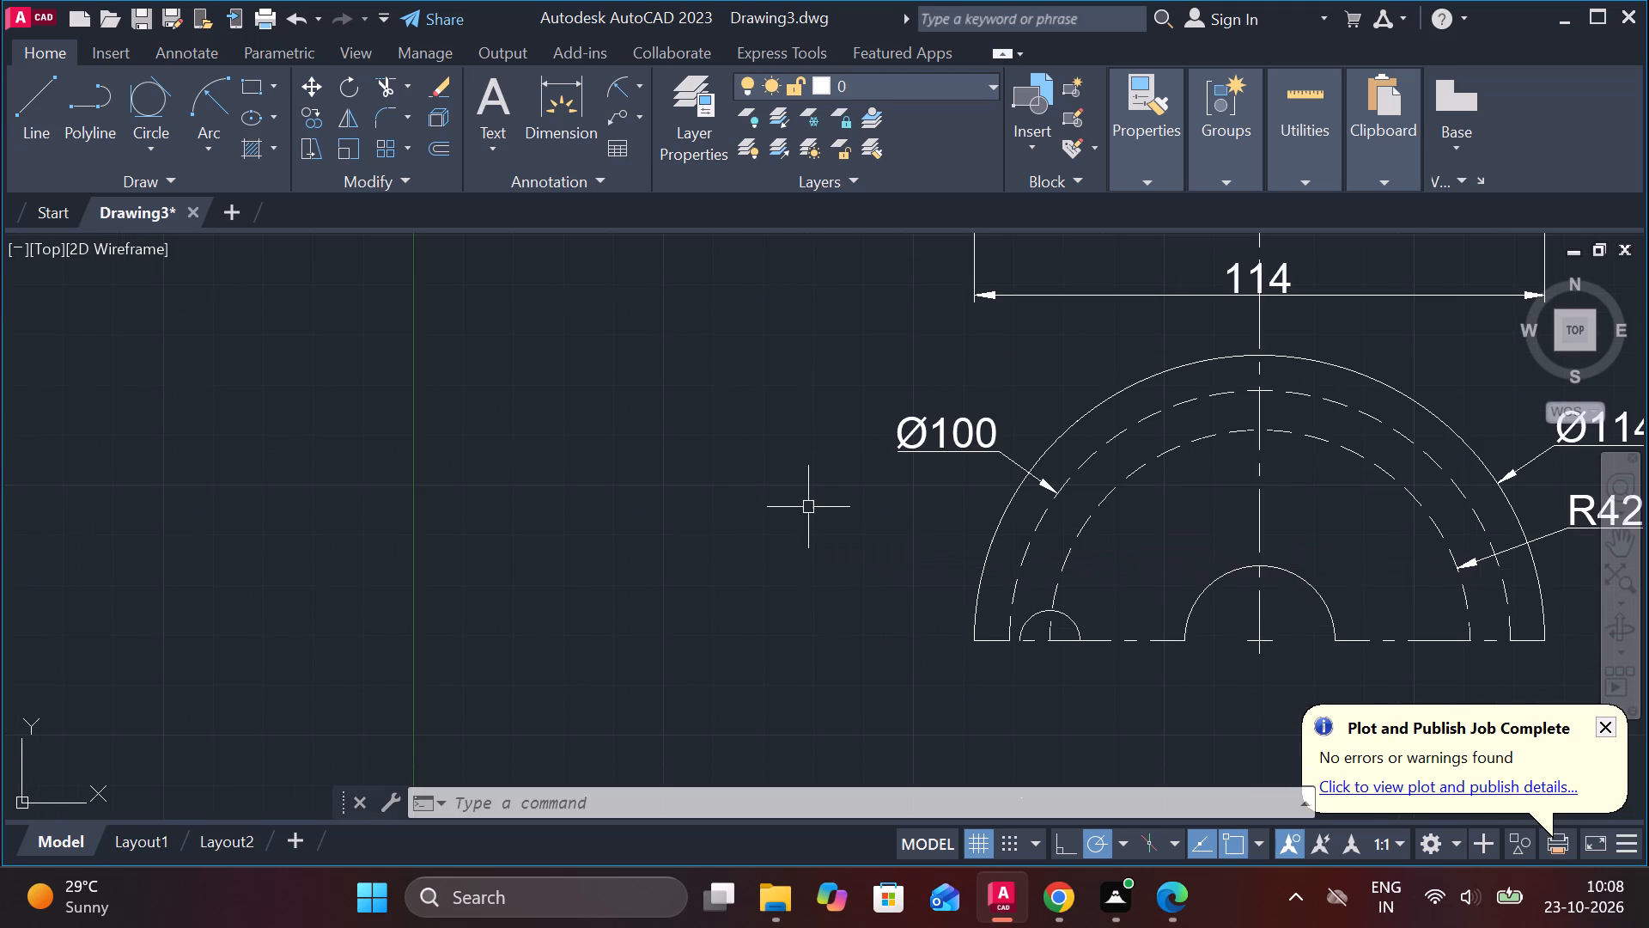
# Move the Ø100 dimension text of the semicircular view inside the arcs.
pyautogui.click(945, 447)
pyautogui.click(995, 476)
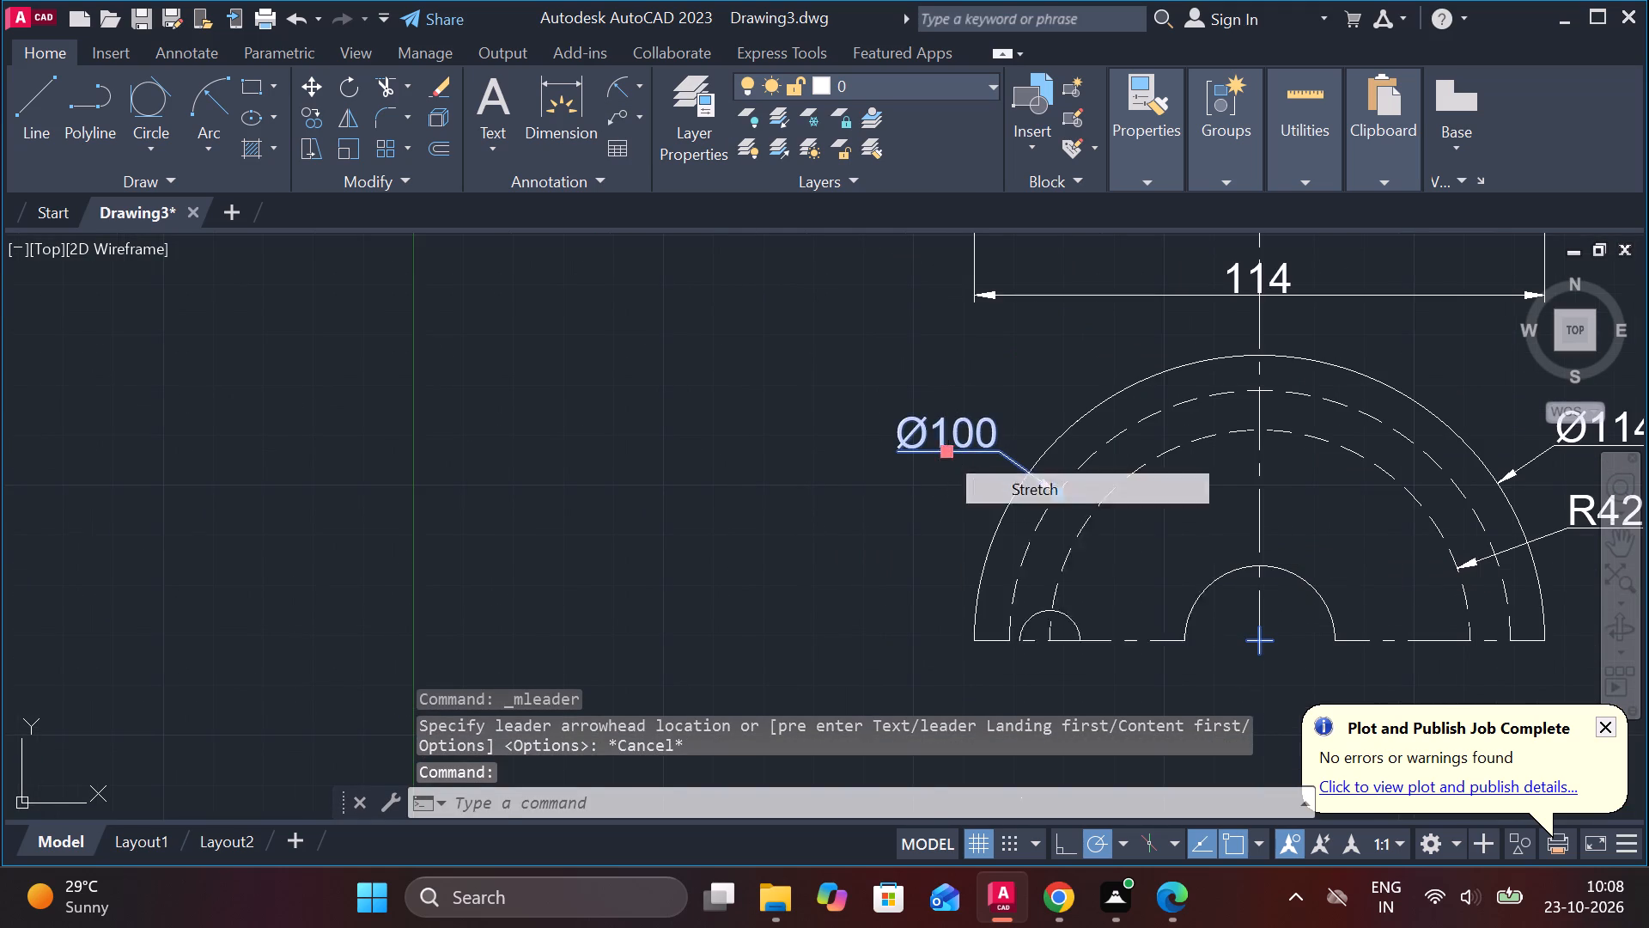
pyautogui.click(1142, 540)
pyautogui.press('Escape')
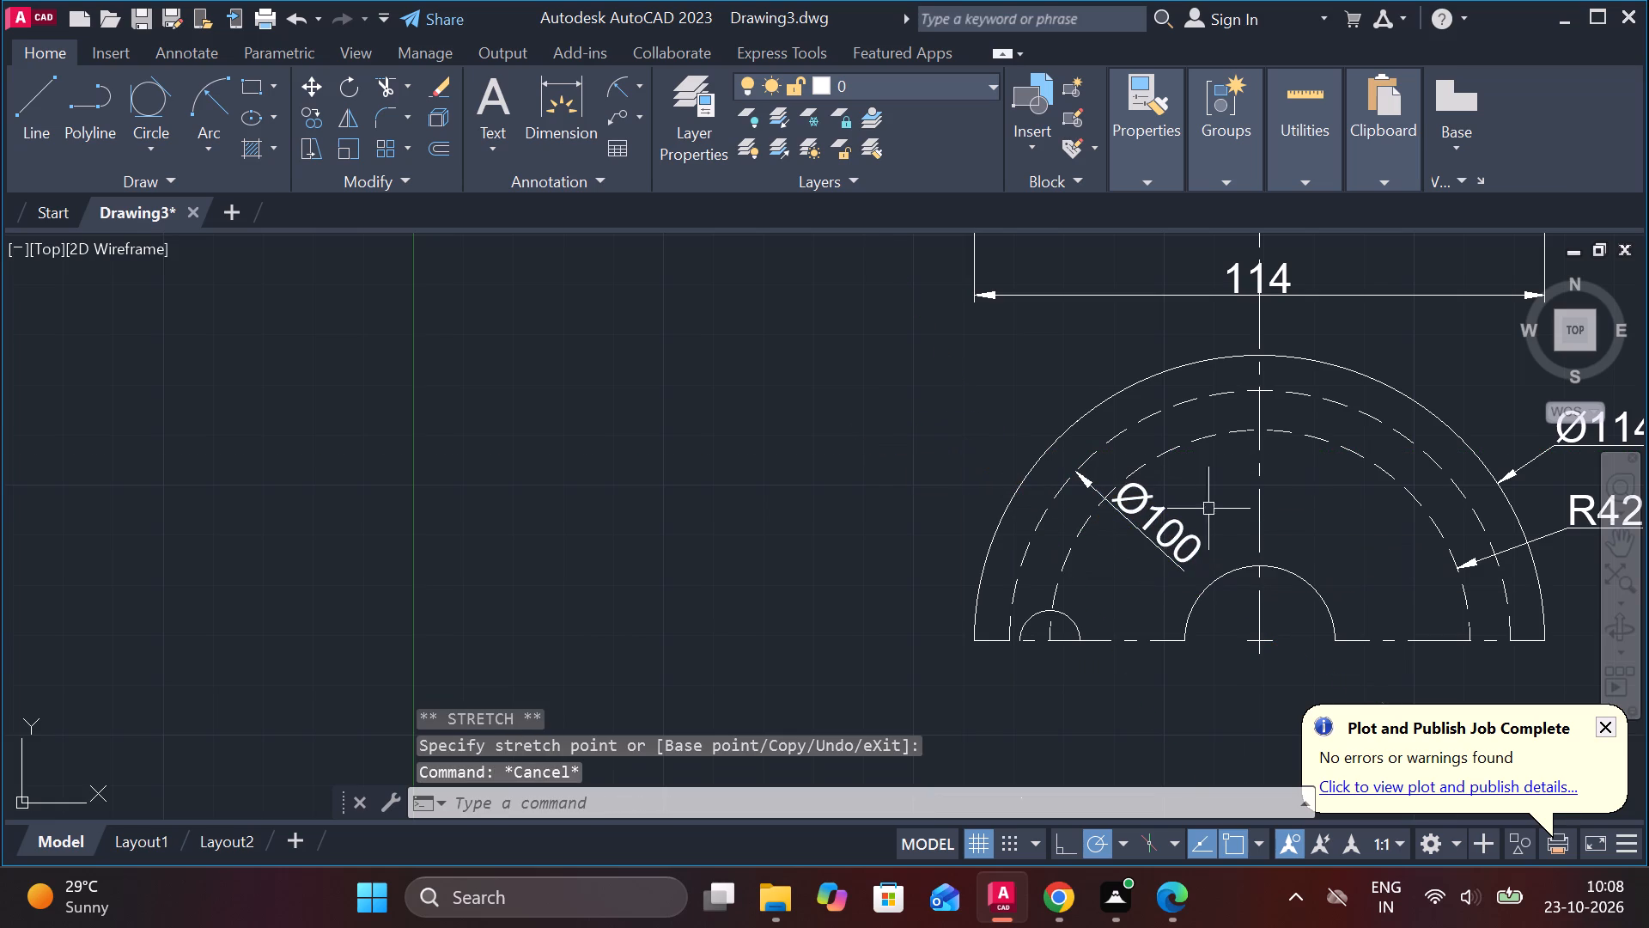
# Add a multileader pointing to the semicircle's outer arc on its left side, with the text 1 at height 10.
pyautogui.click(615, 116)
pyautogui.click(991, 518)
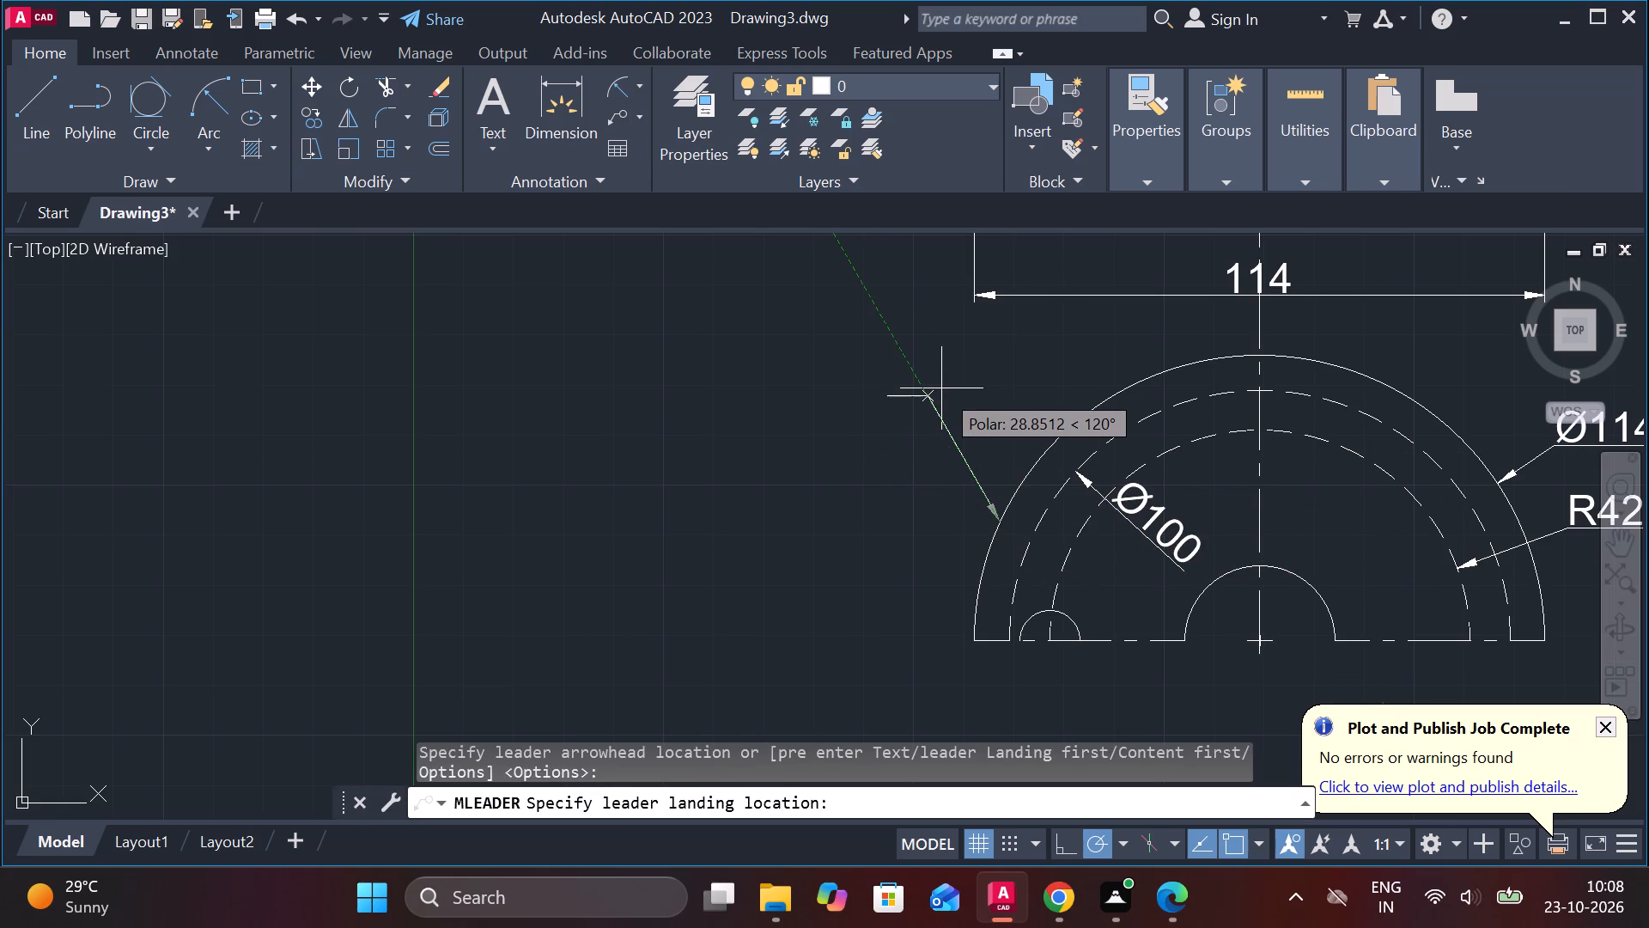
pyautogui.click(941, 388)
pyautogui.click(176, 103)
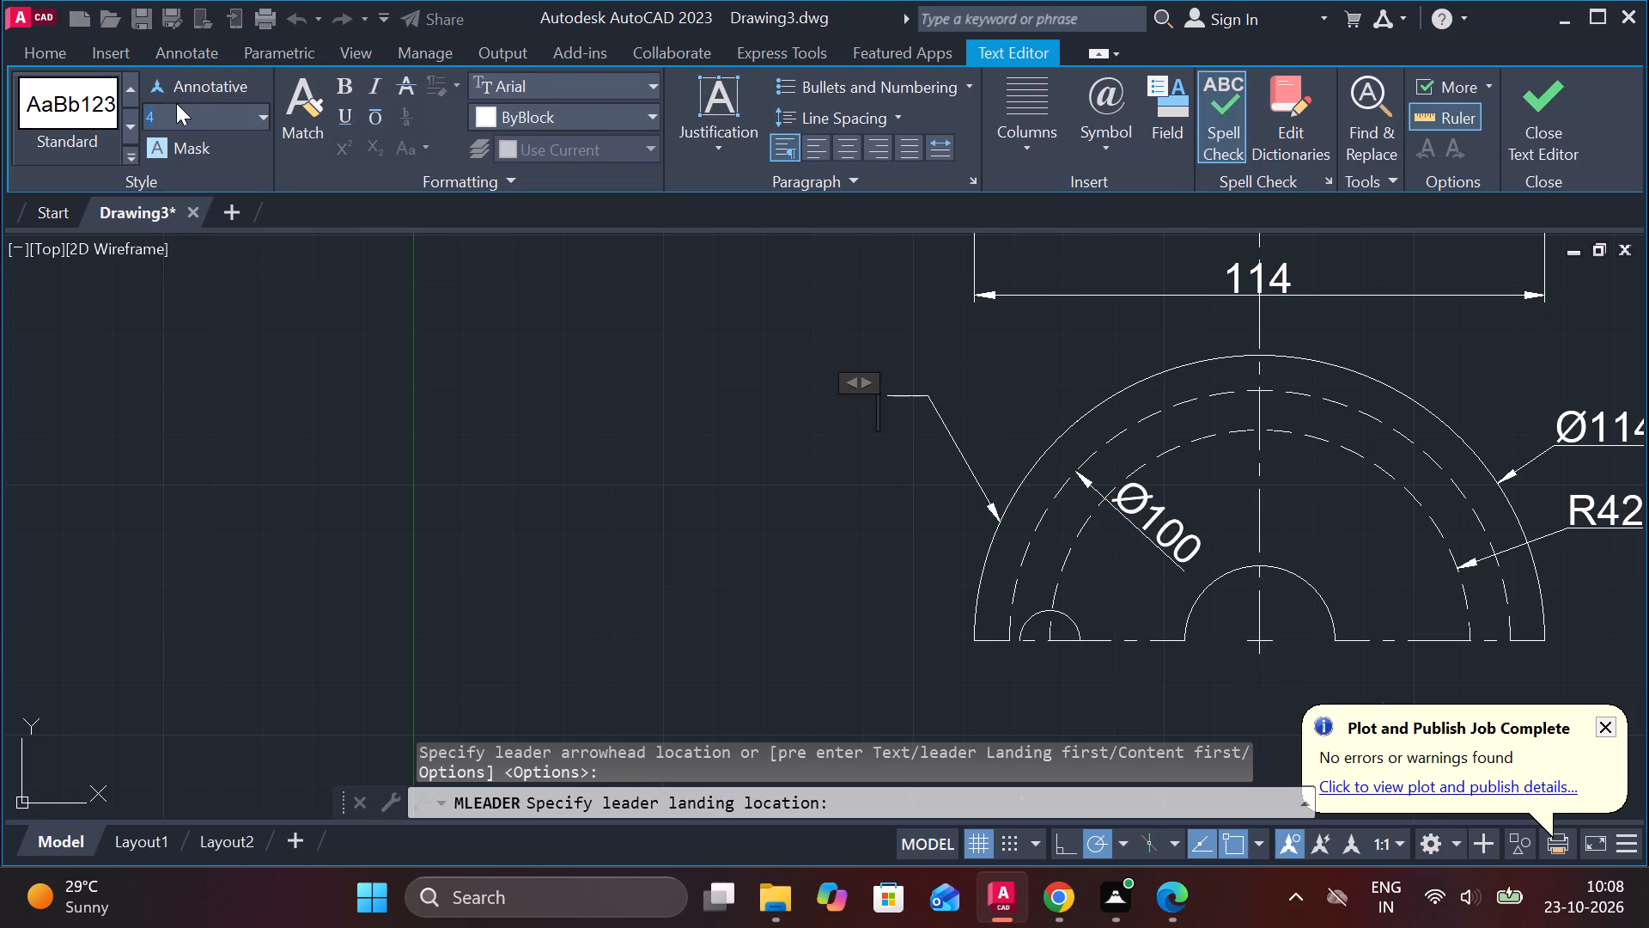
pyautogui.write('10')
pyautogui.press('Return')
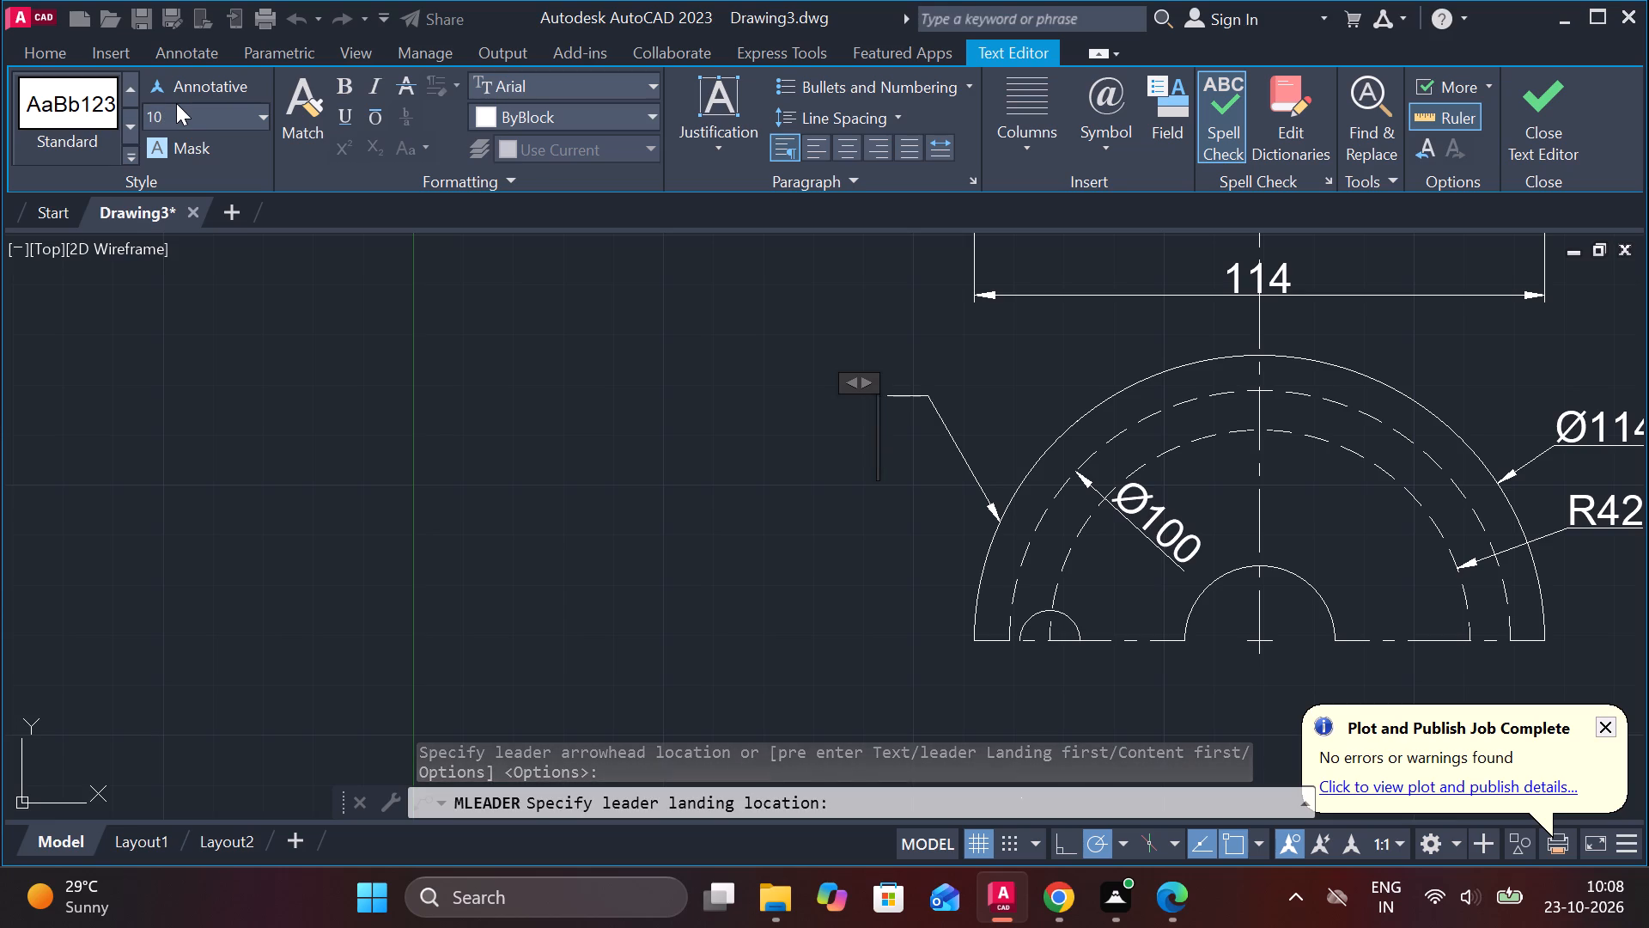
pyautogui.press('1')
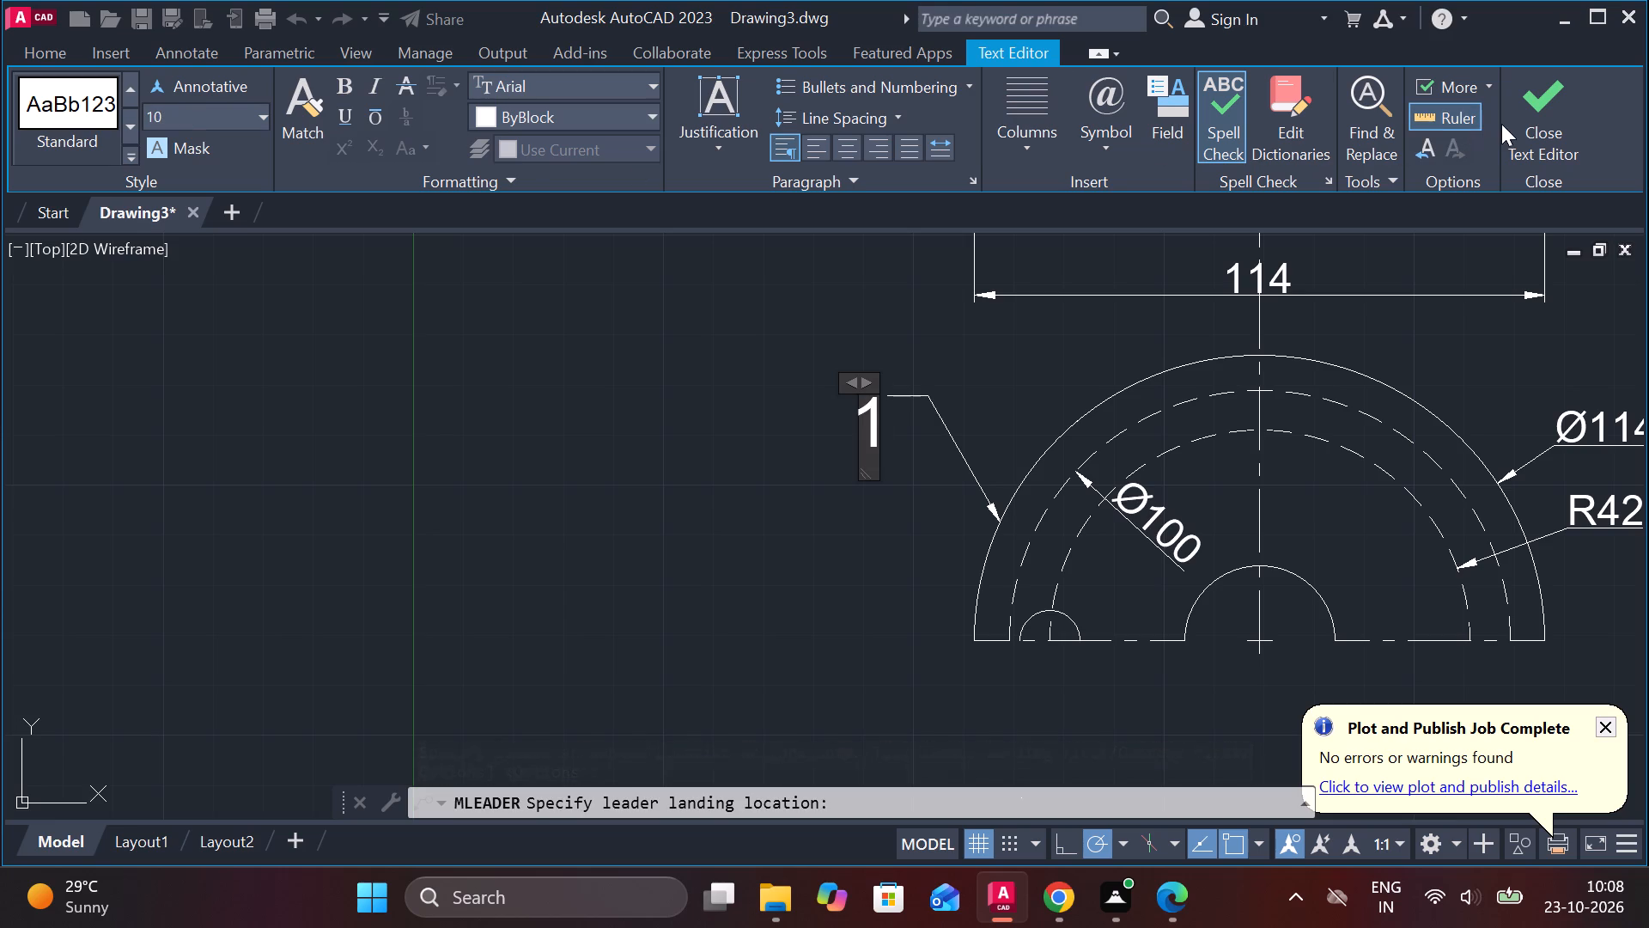
pyautogui.click(1523, 113)
# Add a diameter symbol before the 100 width dimension below the section view.
pyautogui.scroll(-1, 1279, 360)
pyautogui.moveTo(1269, 387); pyautogui.dragTo(675, 387, button='middle')
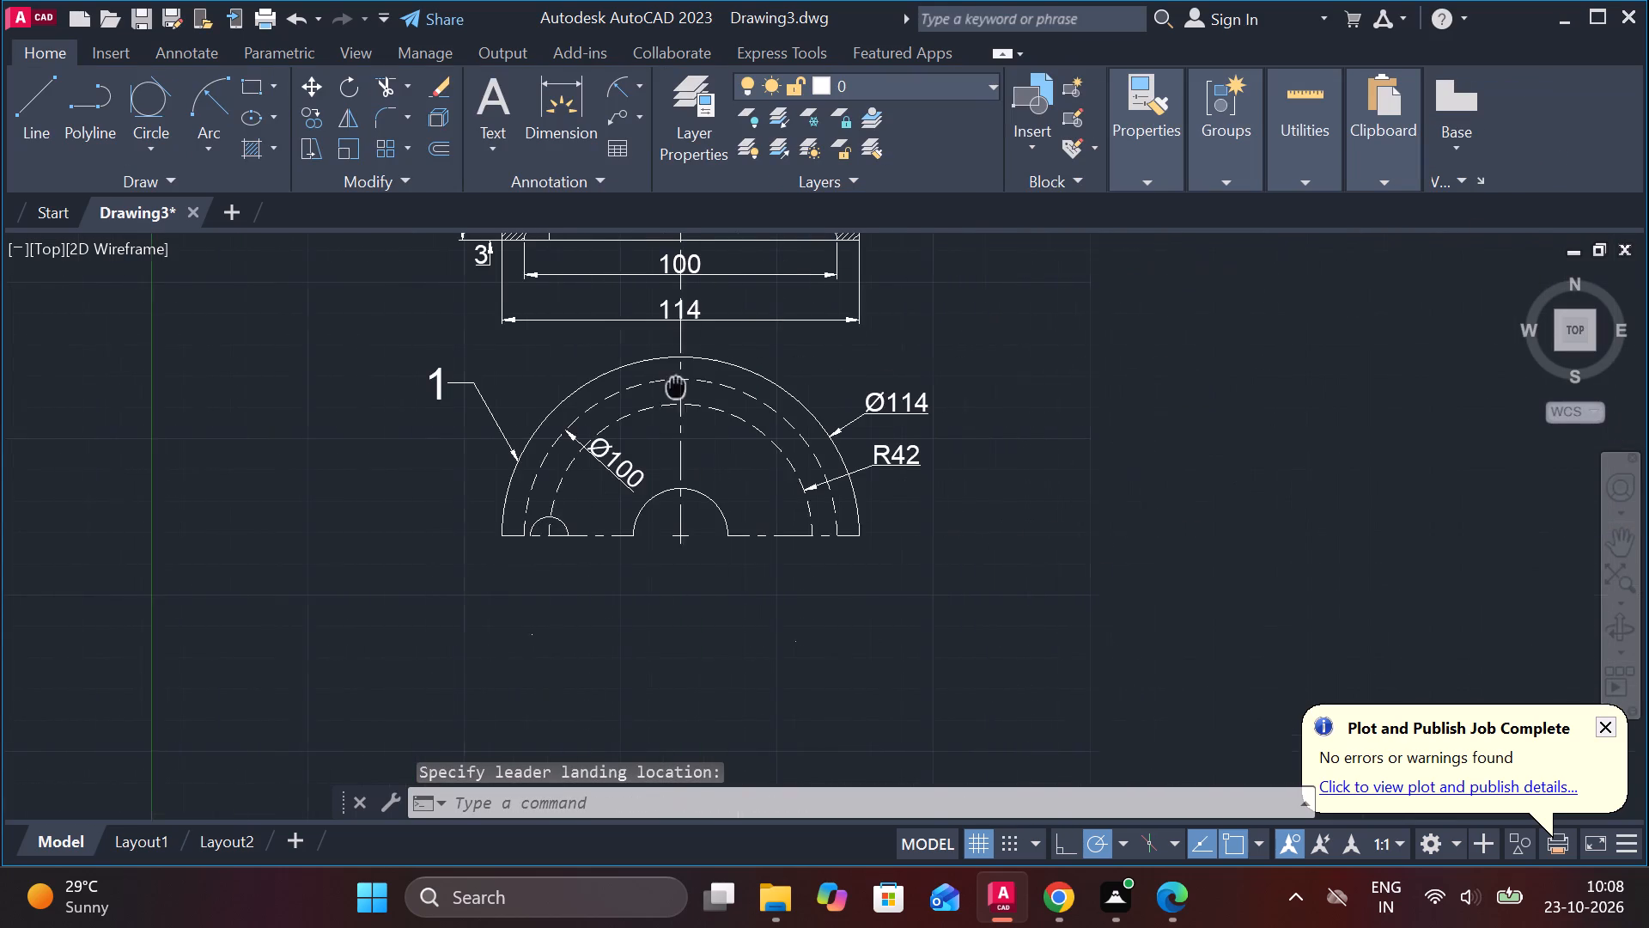
pyautogui.moveTo(675, 387); pyautogui.dragTo(676, 387, button='middle')
pyautogui.moveTo(670, 389); pyautogui.dragTo(725, 565, button='middle')
pyautogui.scroll(2, 723, 491)
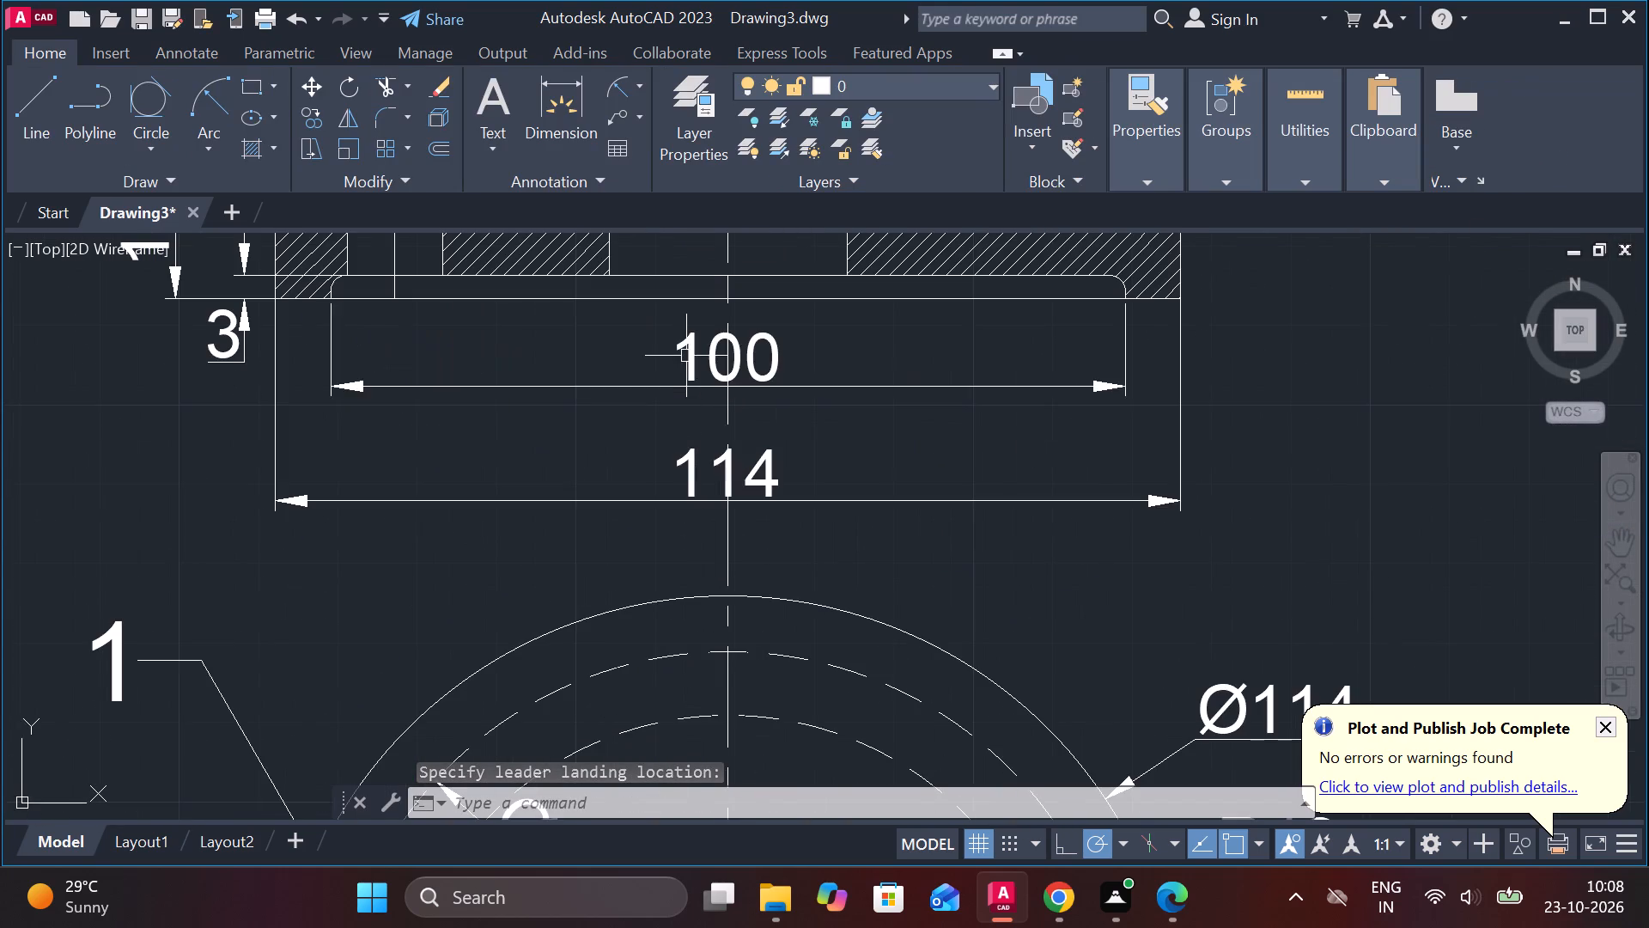
pyautogui.doubleClick(687, 352)
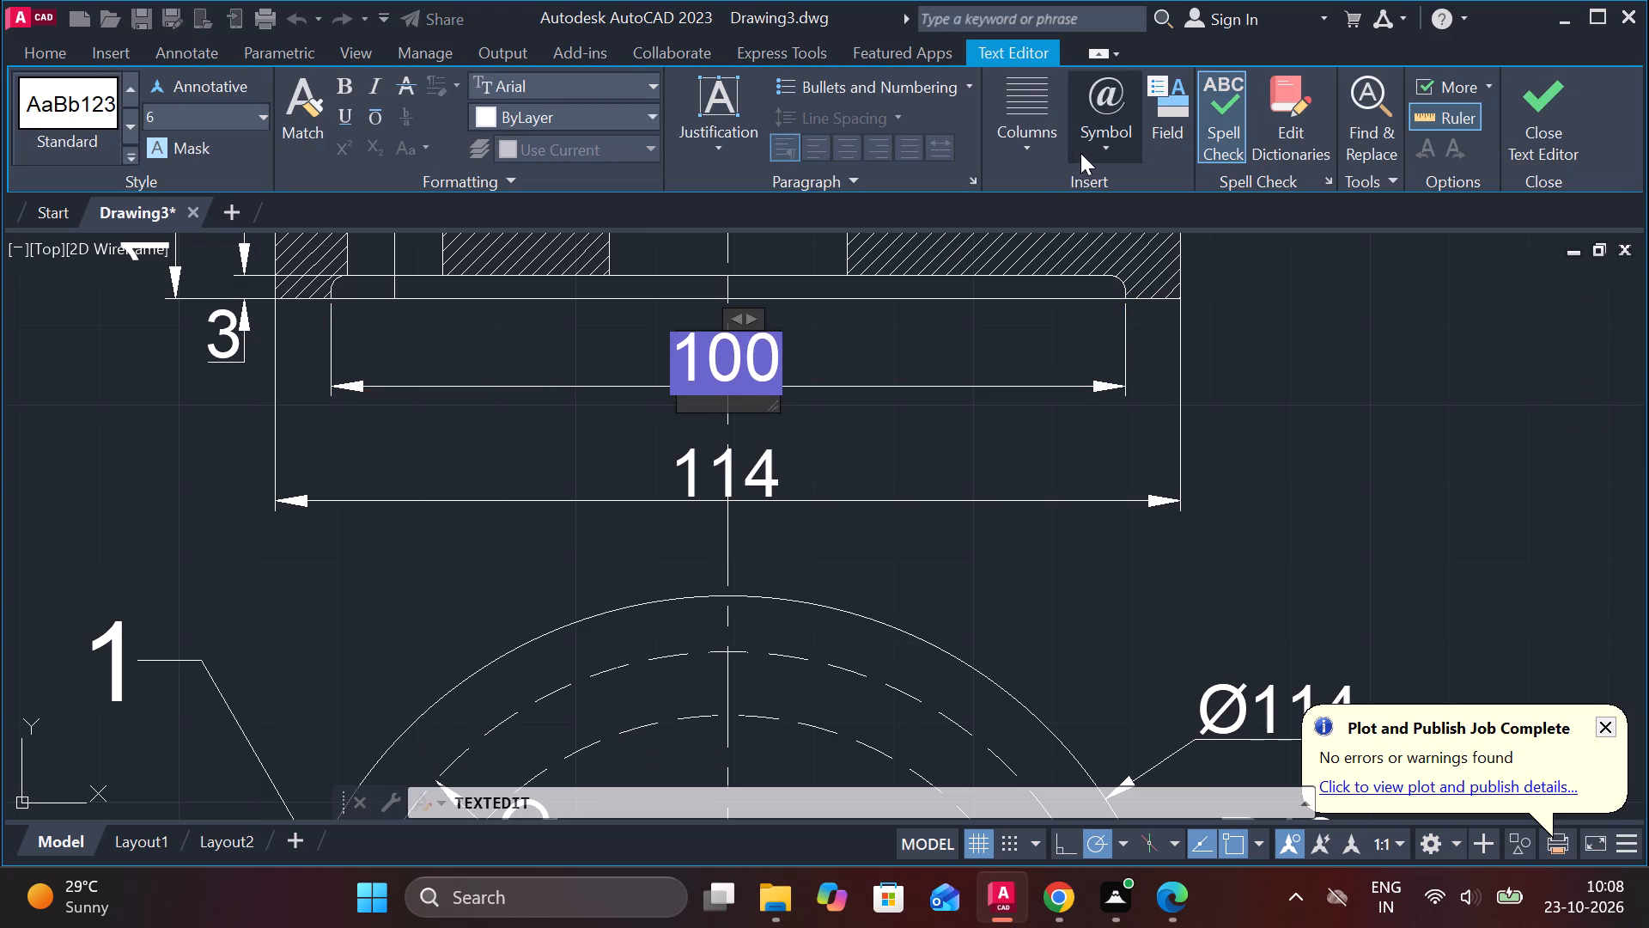
pyautogui.click(1080, 153)
pyautogui.click(1165, 246)
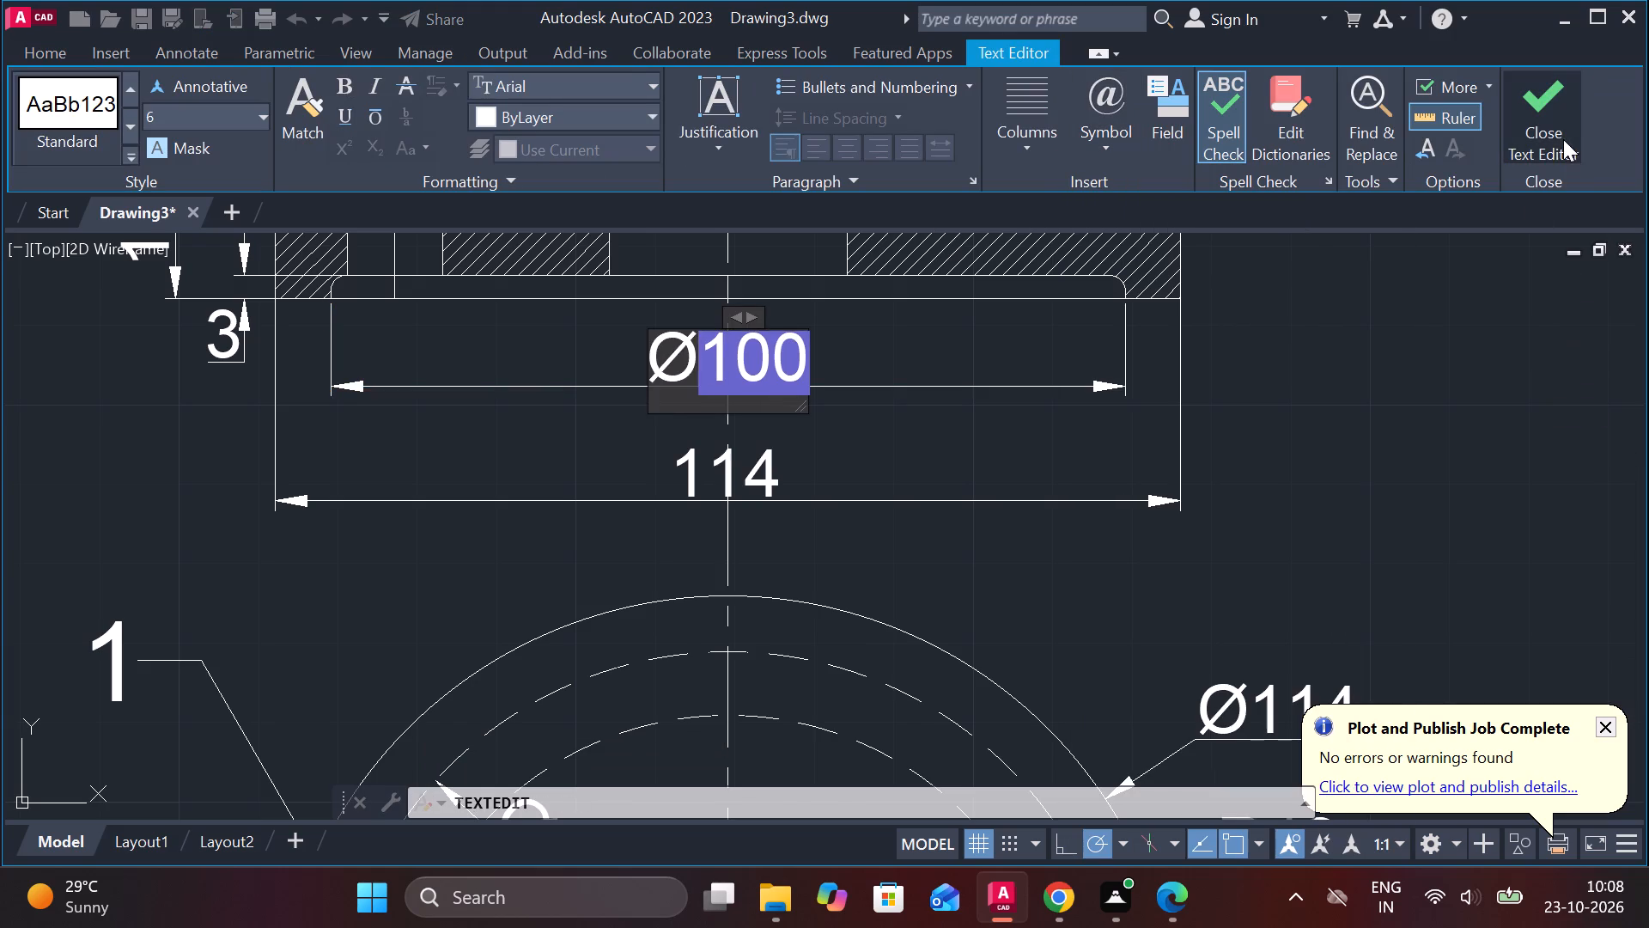
pyautogui.click(1563, 139)
# Add a diameter symbol before the 114 overall width dimension below the section view and finish text editing.
pyautogui.doubleClick(764, 444)
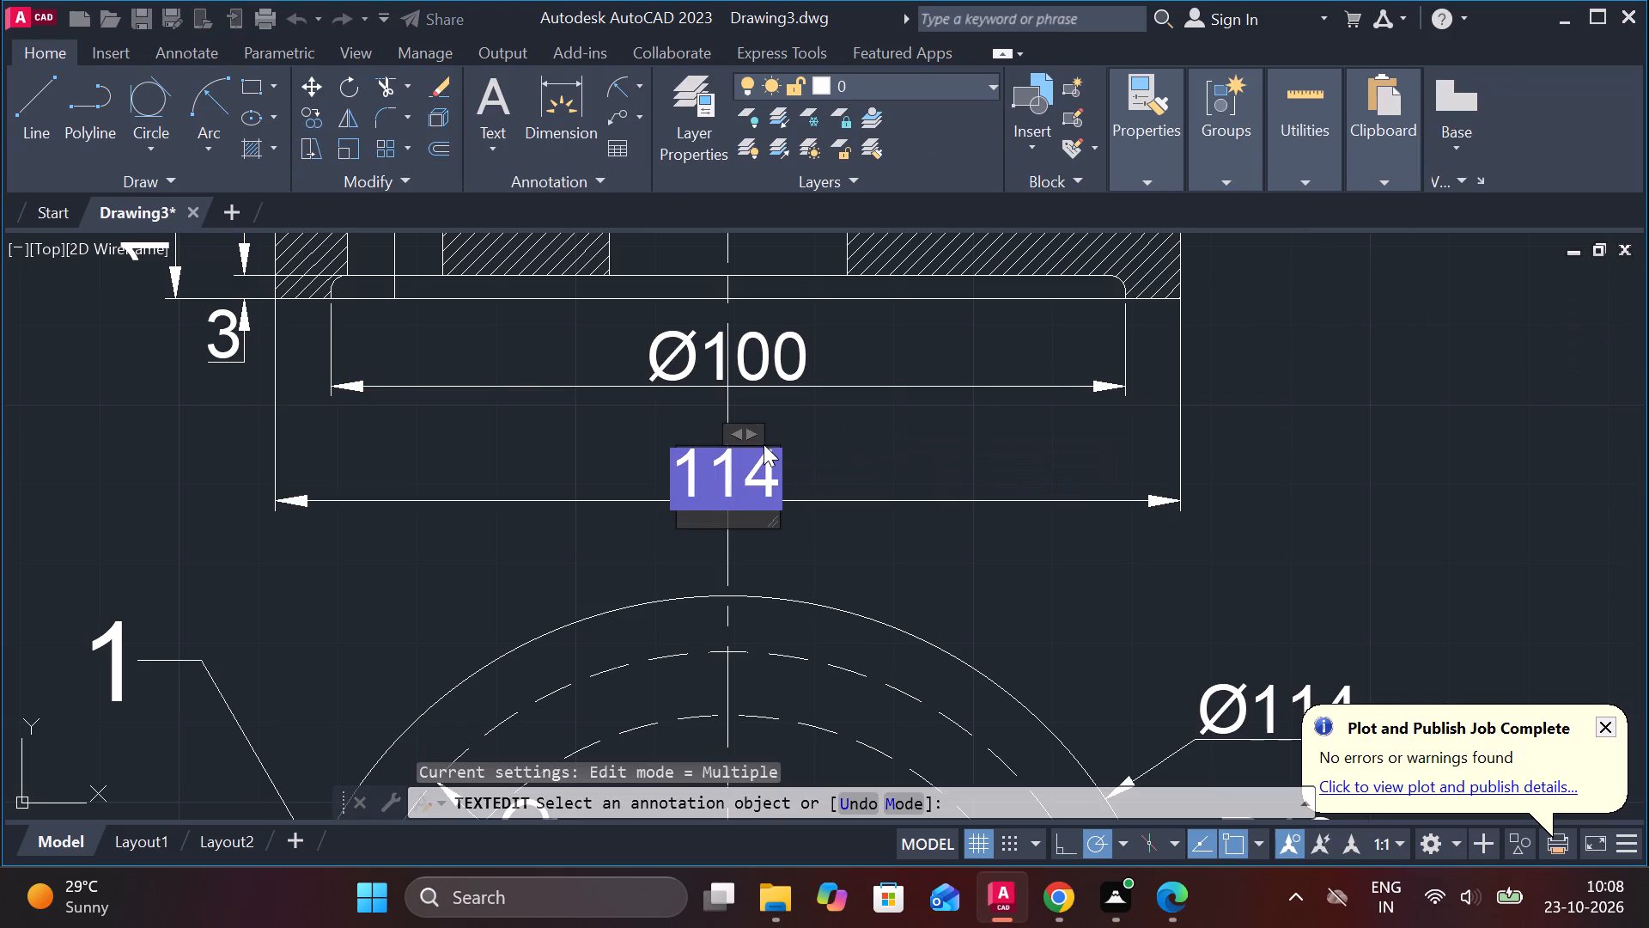
pyautogui.click(1098, 154)
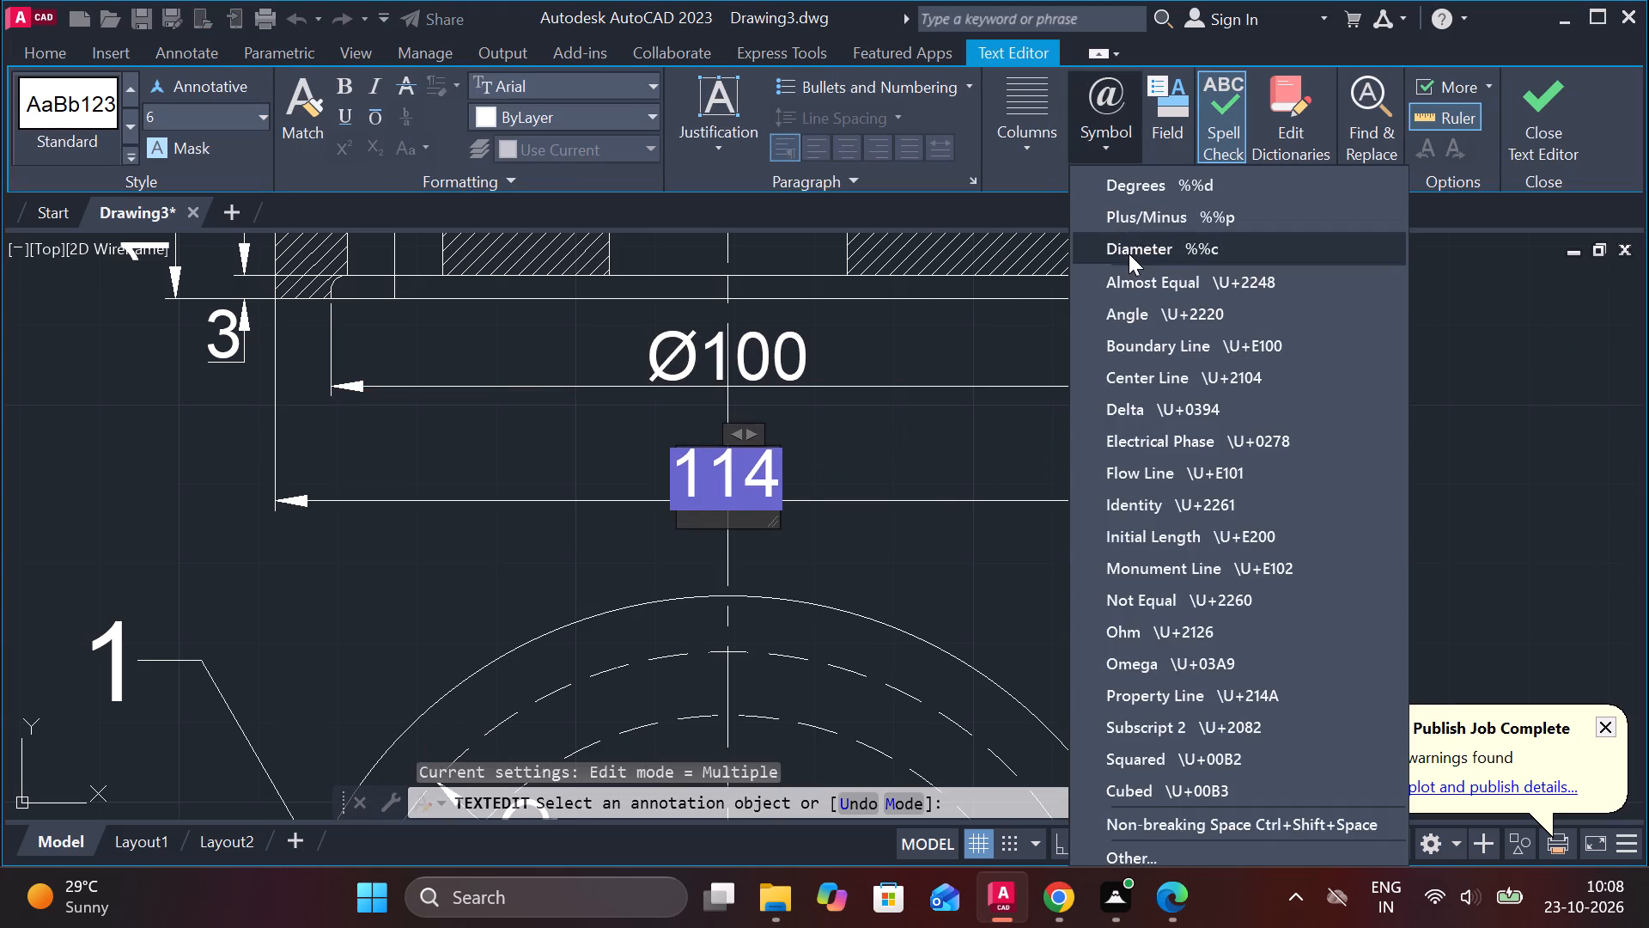
pyautogui.click(1129, 253)
pyautogui.click(1536, 120)
pyautogui.scroll(-2, 1141, 503)
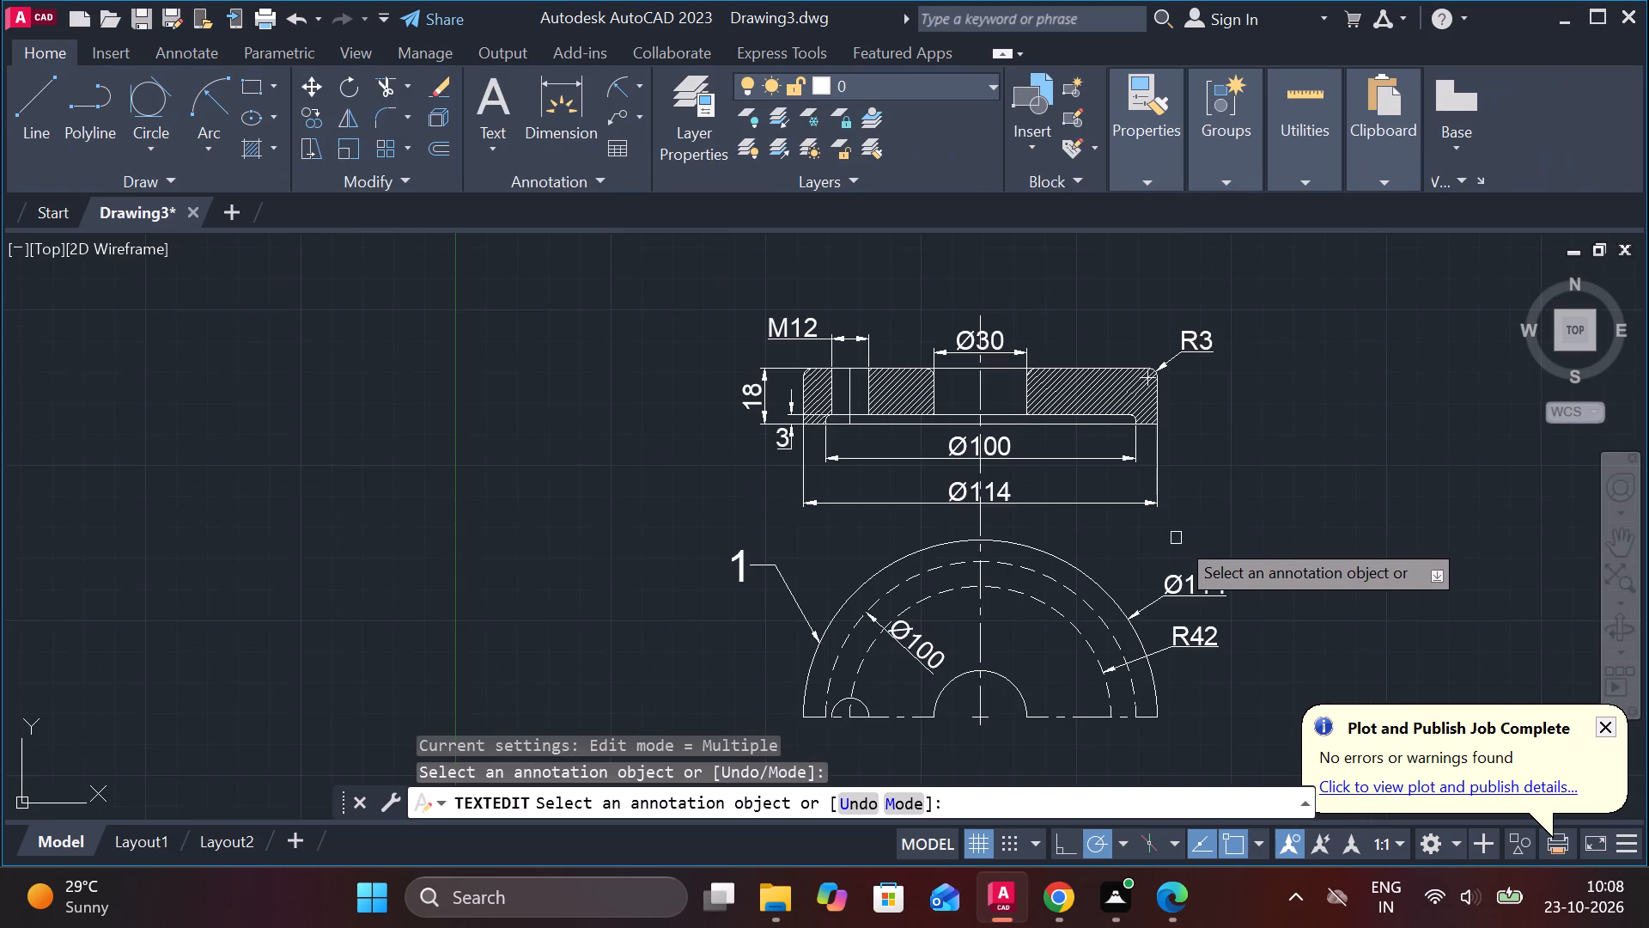
pyautogui.scroll(-1, 1205, 530)
pyautogui.moveTo(1205, 530); pyautogui.dragTo(1019, 406, button='middle')
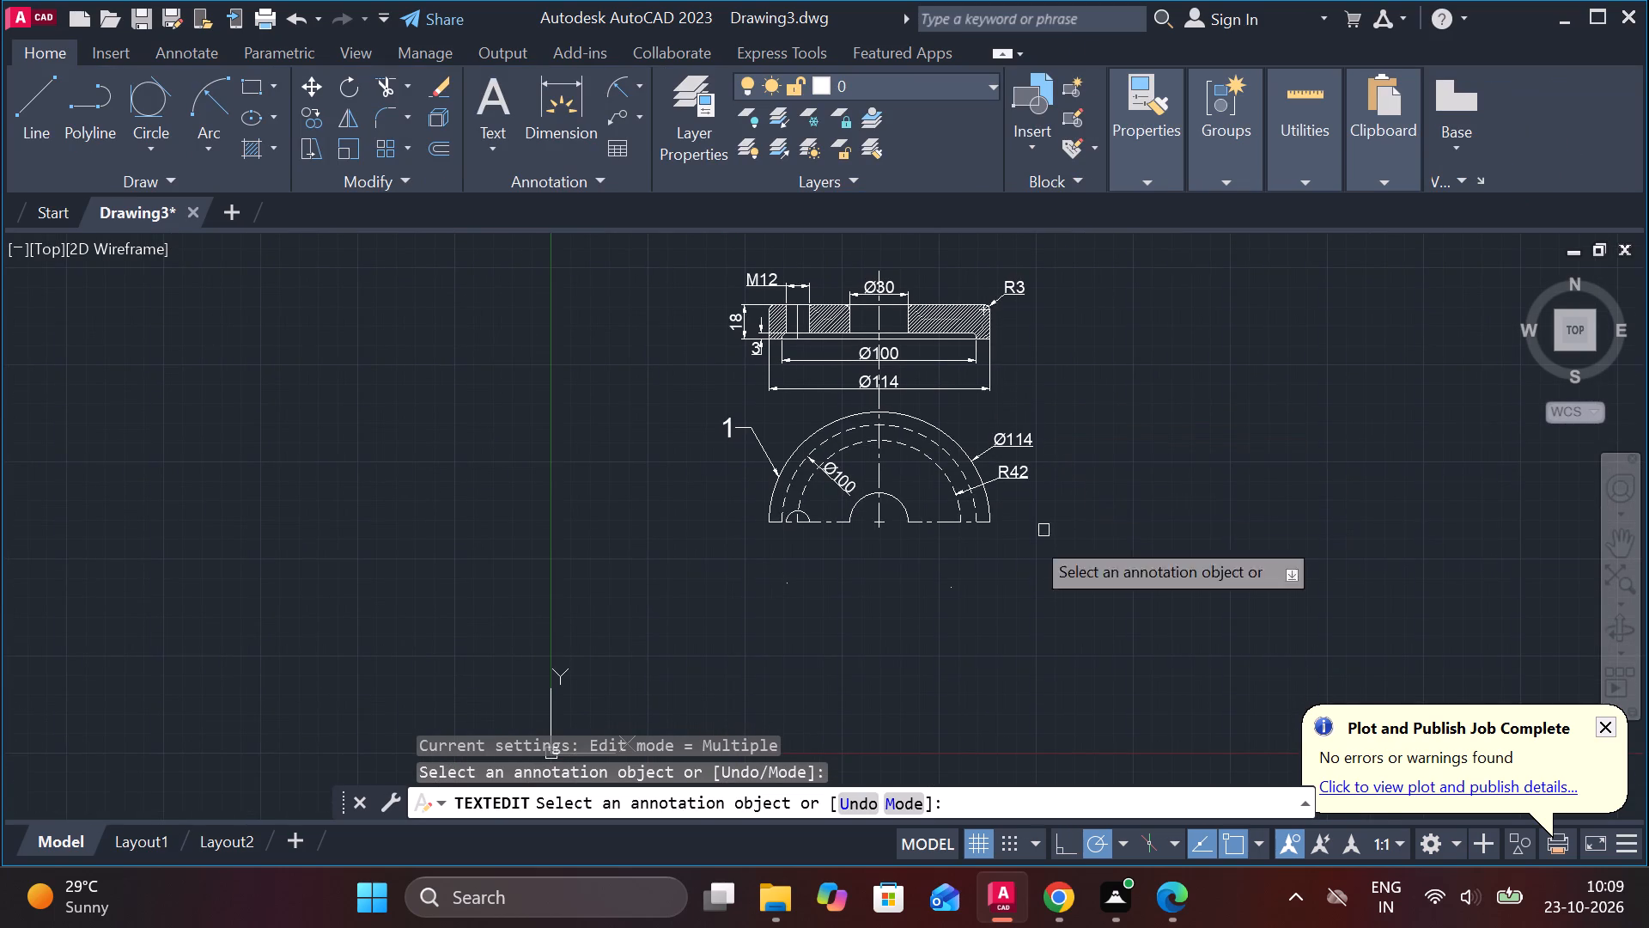
pyautogui.click(933, 636)
pyautogui.press('Escape')
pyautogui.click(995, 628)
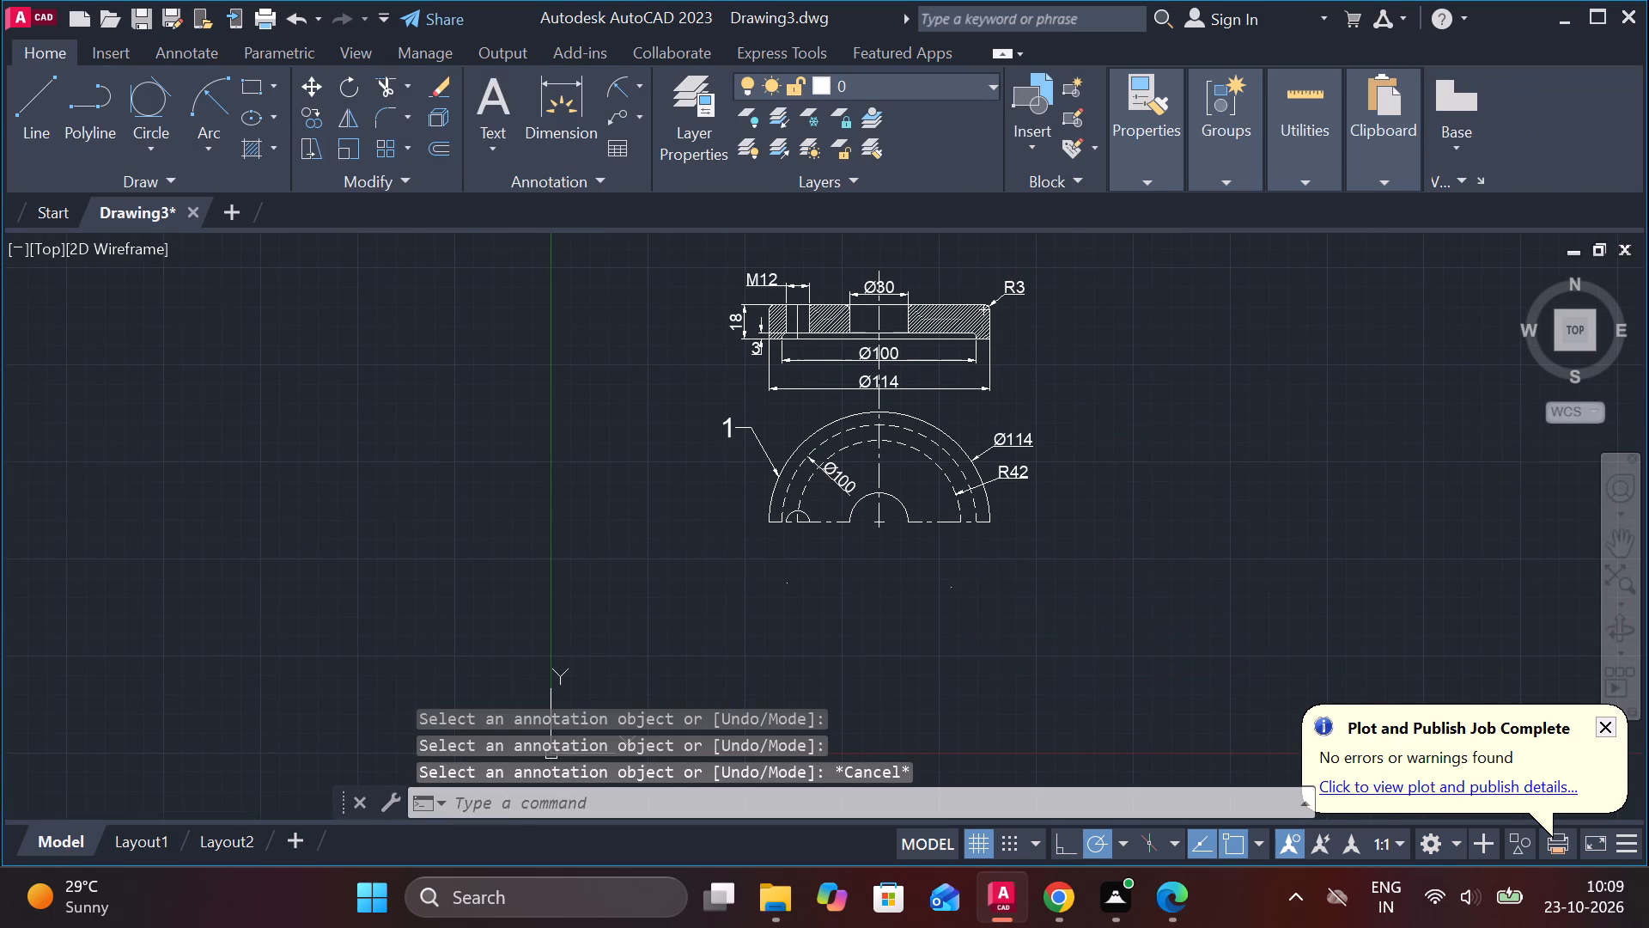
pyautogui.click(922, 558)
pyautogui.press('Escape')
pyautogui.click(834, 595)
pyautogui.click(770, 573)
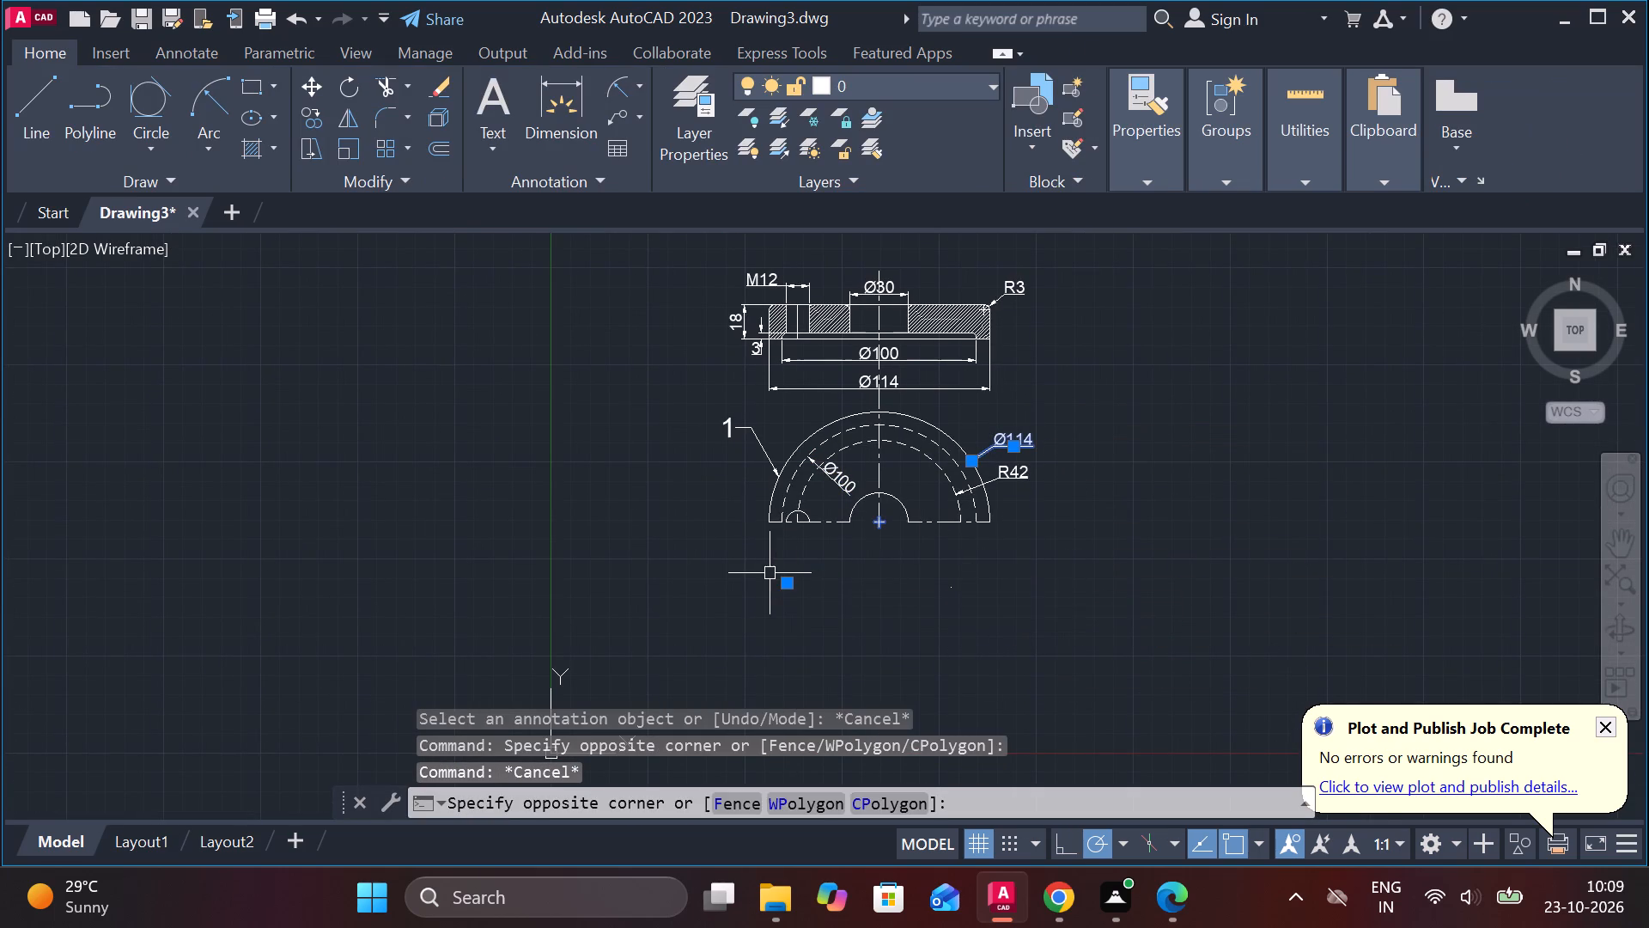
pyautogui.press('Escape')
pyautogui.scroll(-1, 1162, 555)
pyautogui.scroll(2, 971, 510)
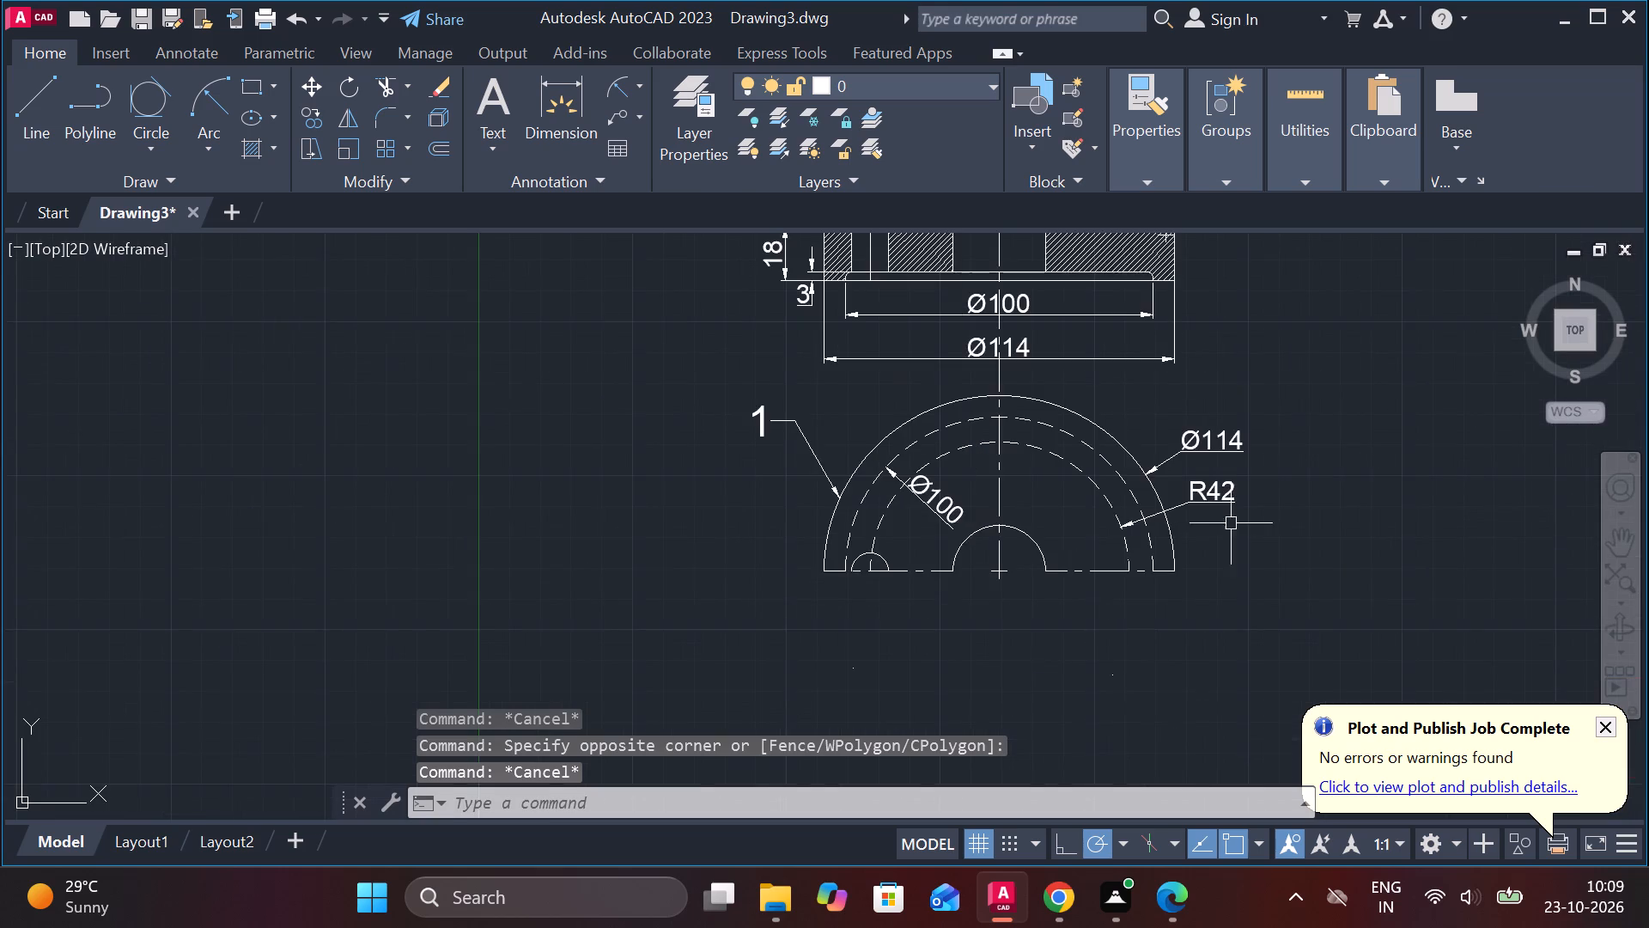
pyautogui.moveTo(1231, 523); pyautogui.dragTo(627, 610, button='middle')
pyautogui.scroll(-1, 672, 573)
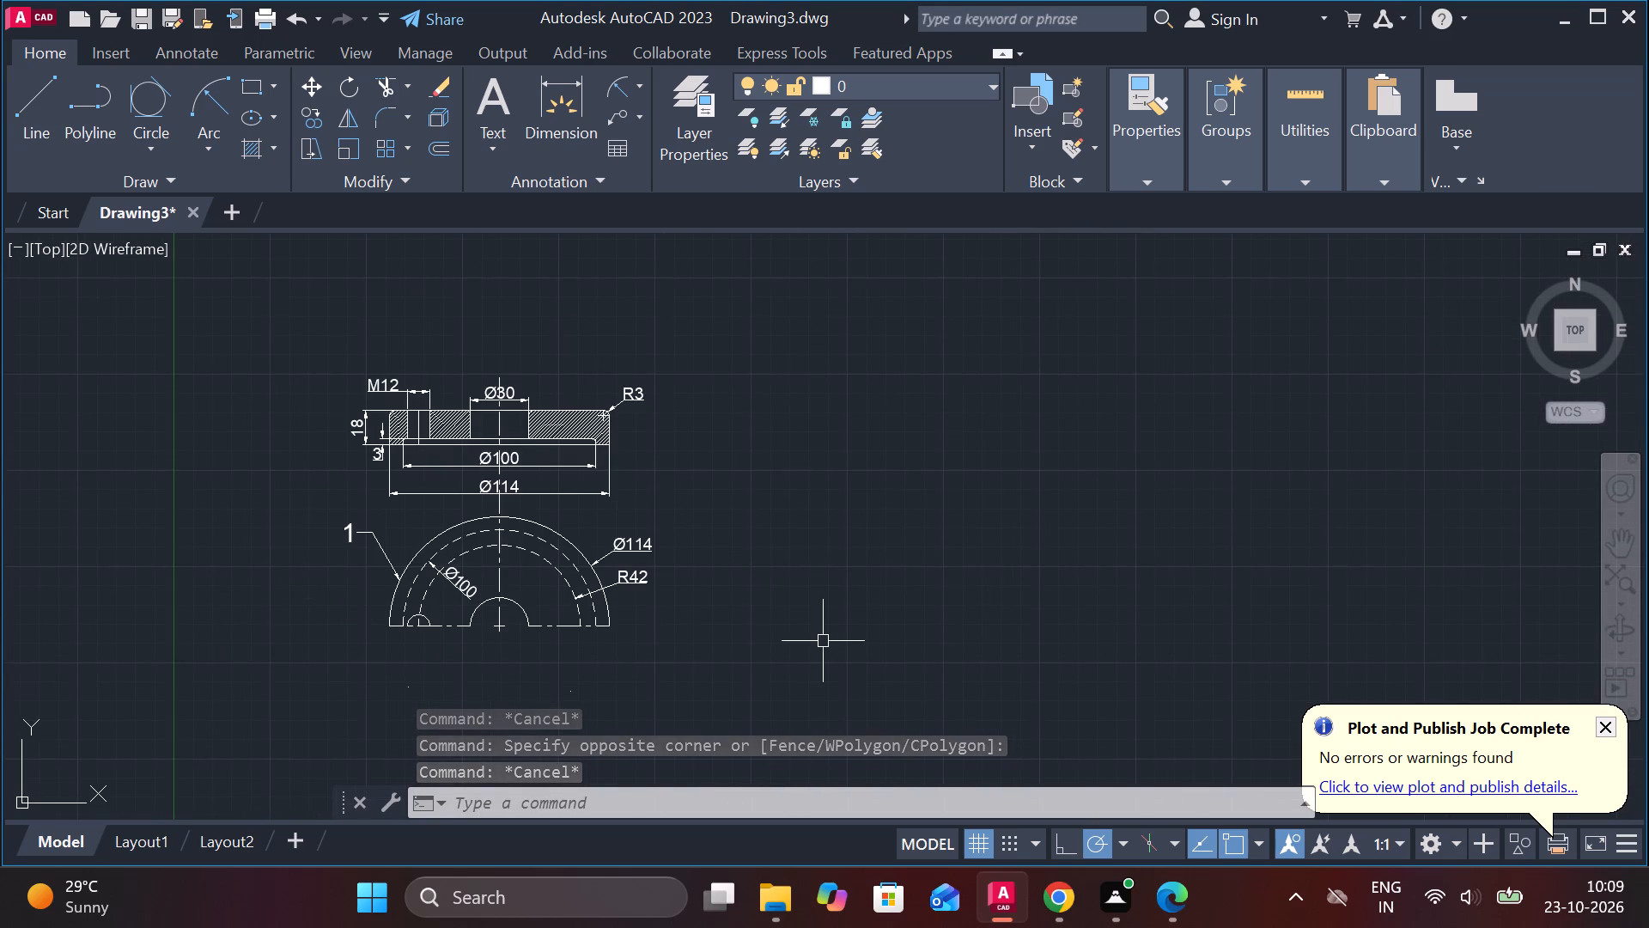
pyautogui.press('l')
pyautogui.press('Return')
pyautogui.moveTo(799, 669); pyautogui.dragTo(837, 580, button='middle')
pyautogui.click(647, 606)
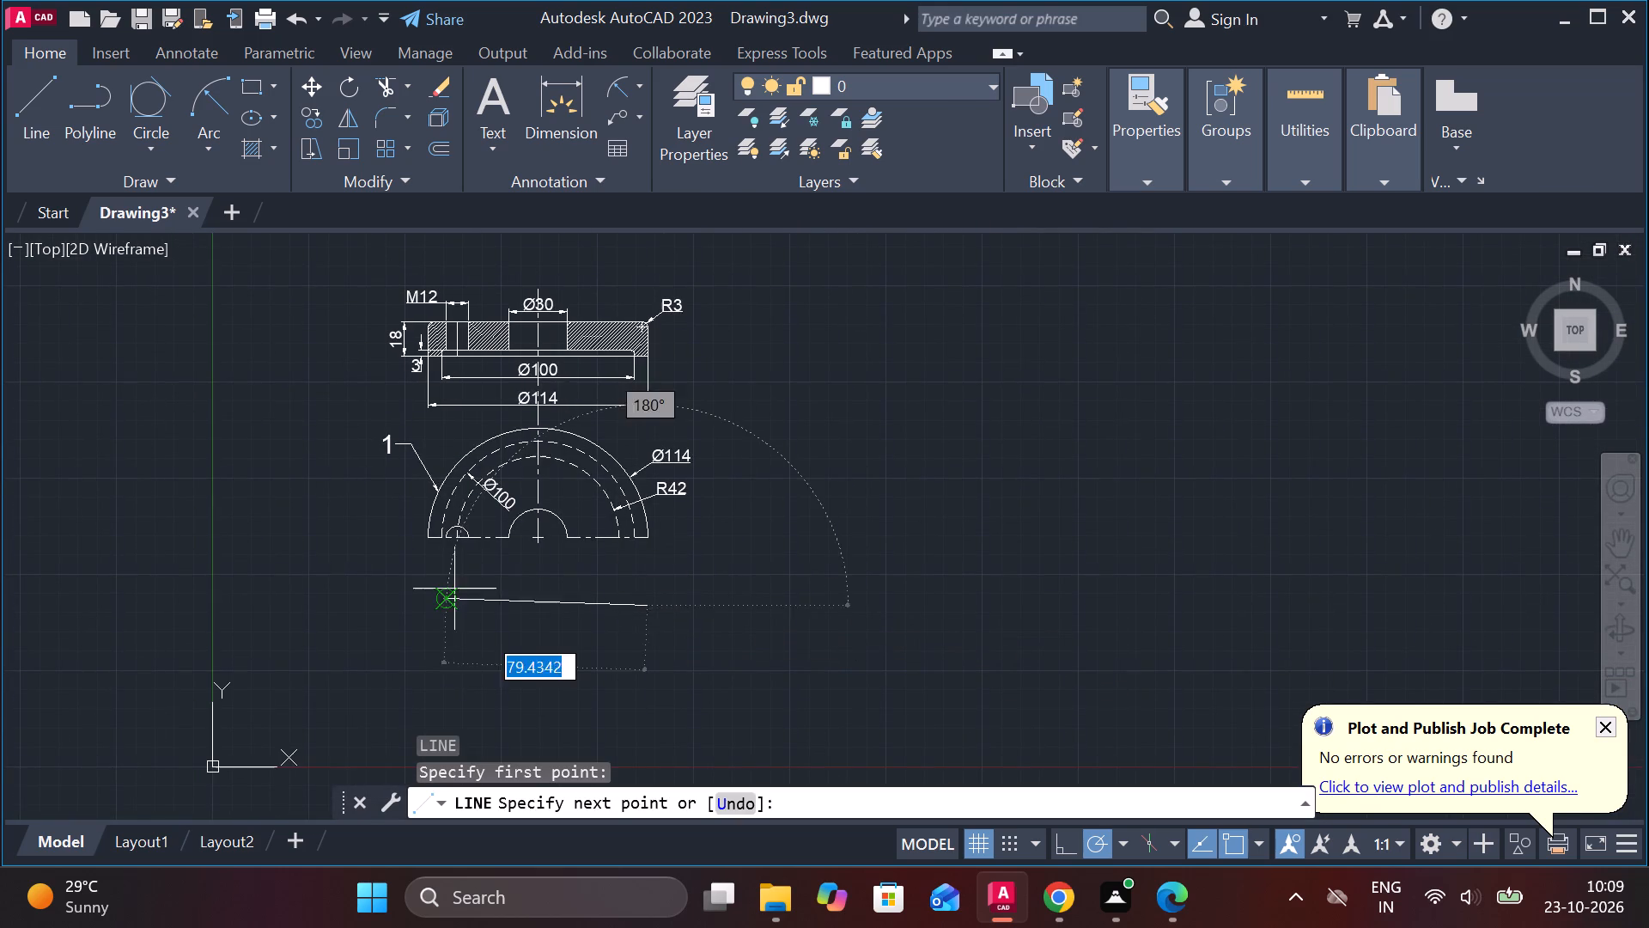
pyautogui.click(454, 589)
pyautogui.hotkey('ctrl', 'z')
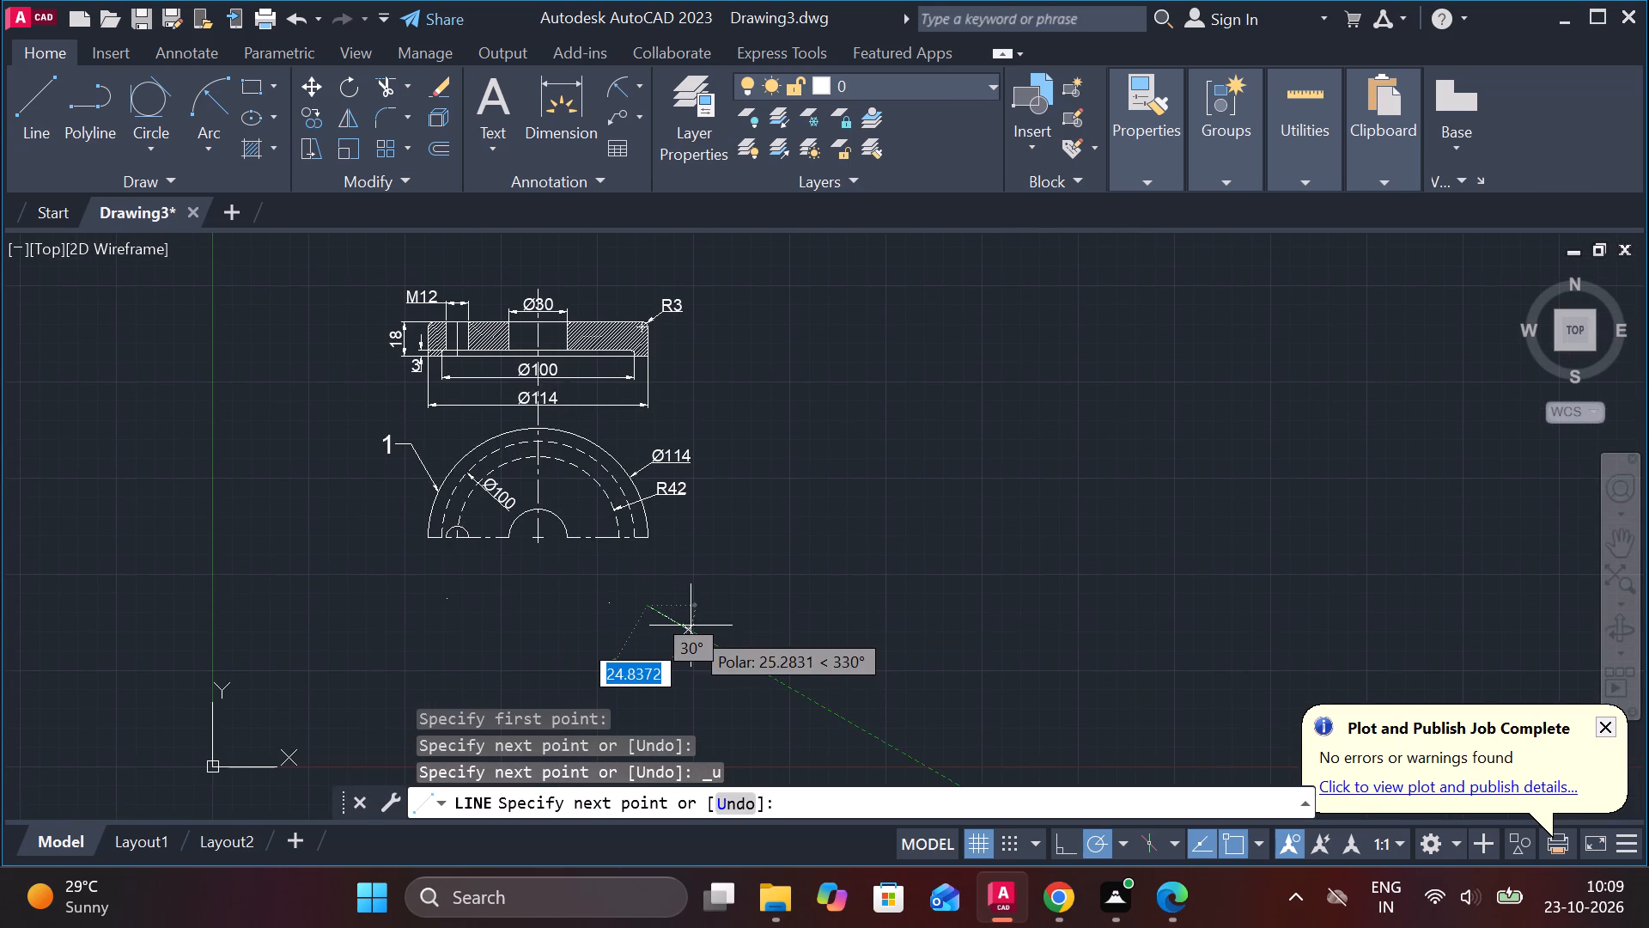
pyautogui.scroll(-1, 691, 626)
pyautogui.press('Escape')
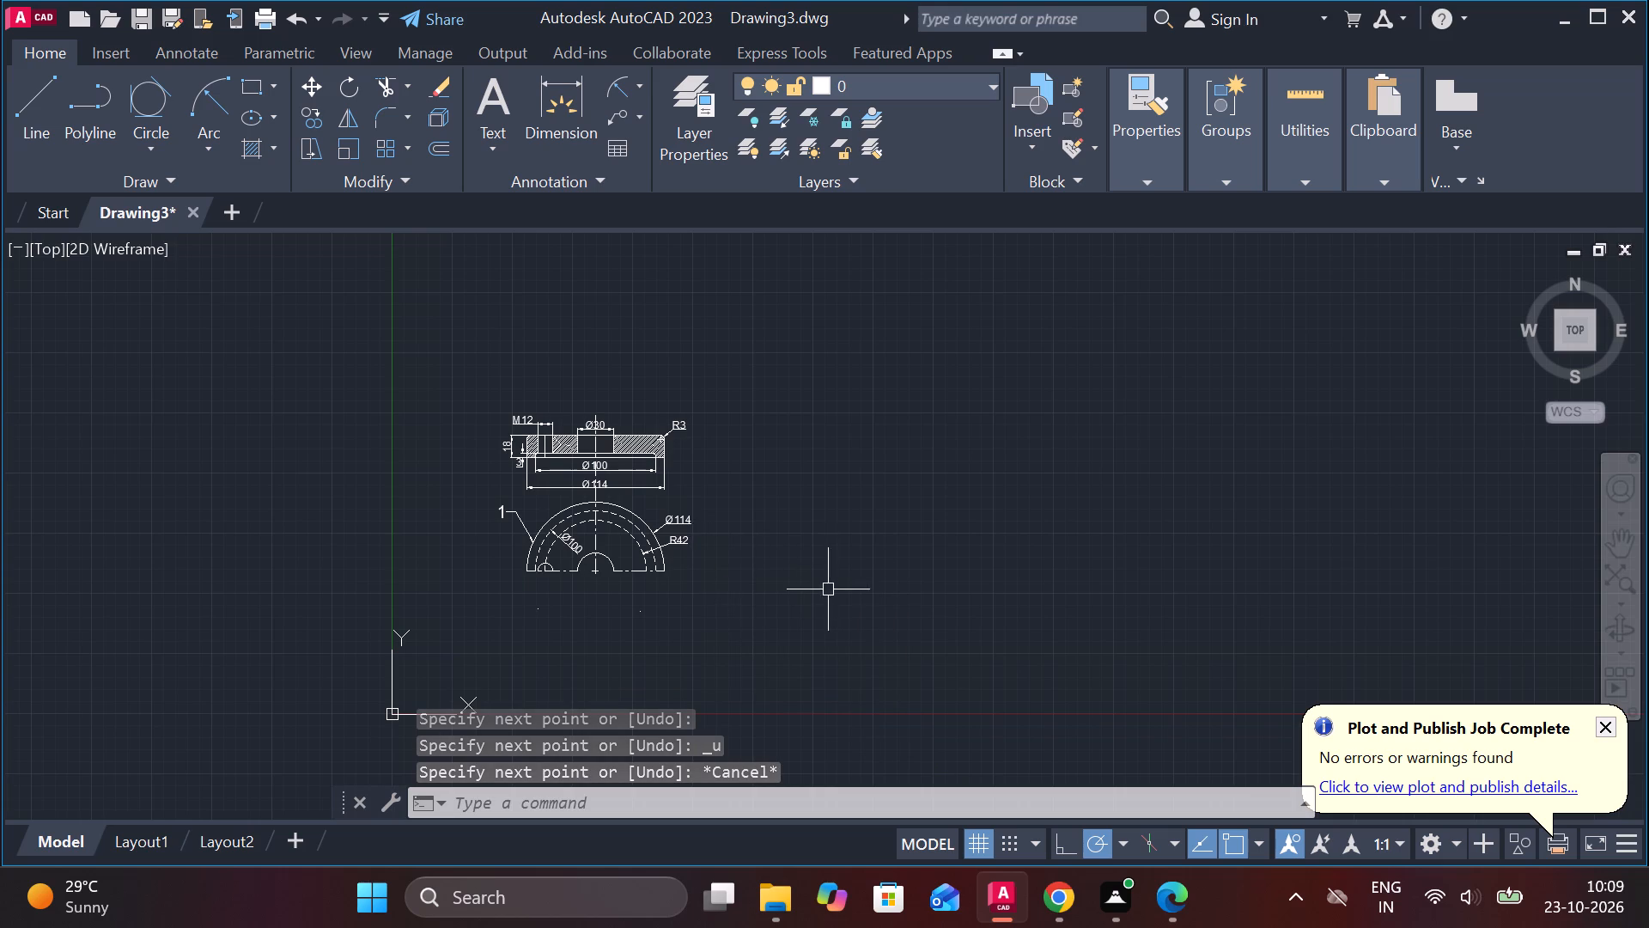
# In the empty area right of the existing views, draw a line 15 to the right and 290 straight down.
pyautogui.moveTo(836, 528); pyautogui.dragTo(811, 500, button='middle')
pyautogui.press('l')
pyautogui.press('Return')
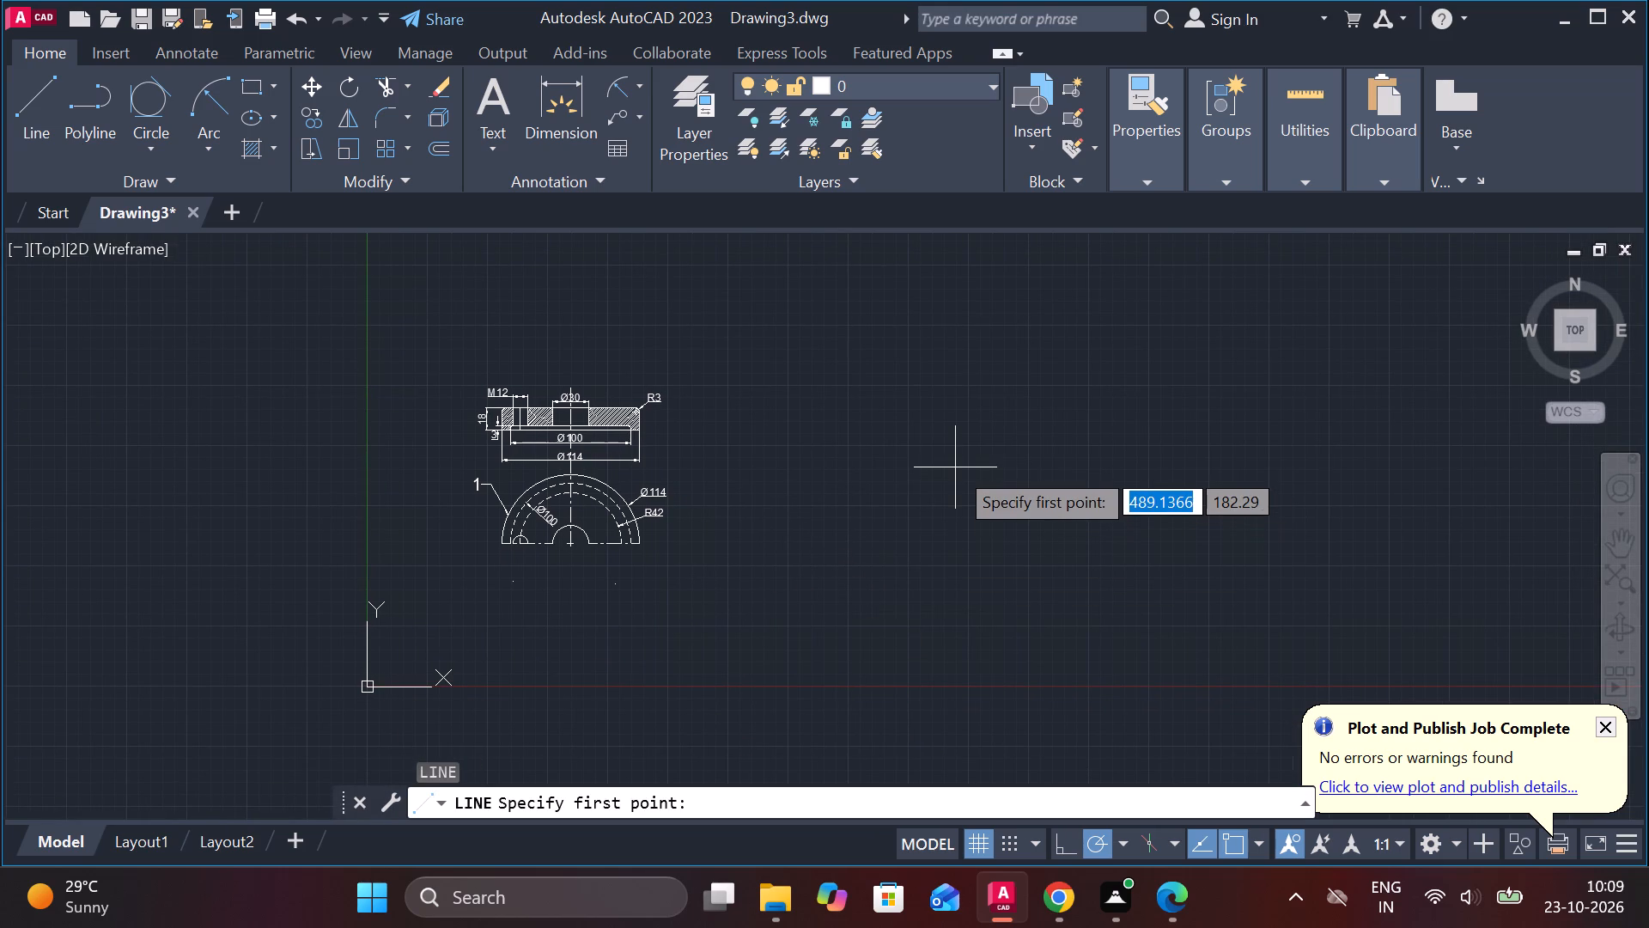
pyautogui.scroll(1, 955, 467)
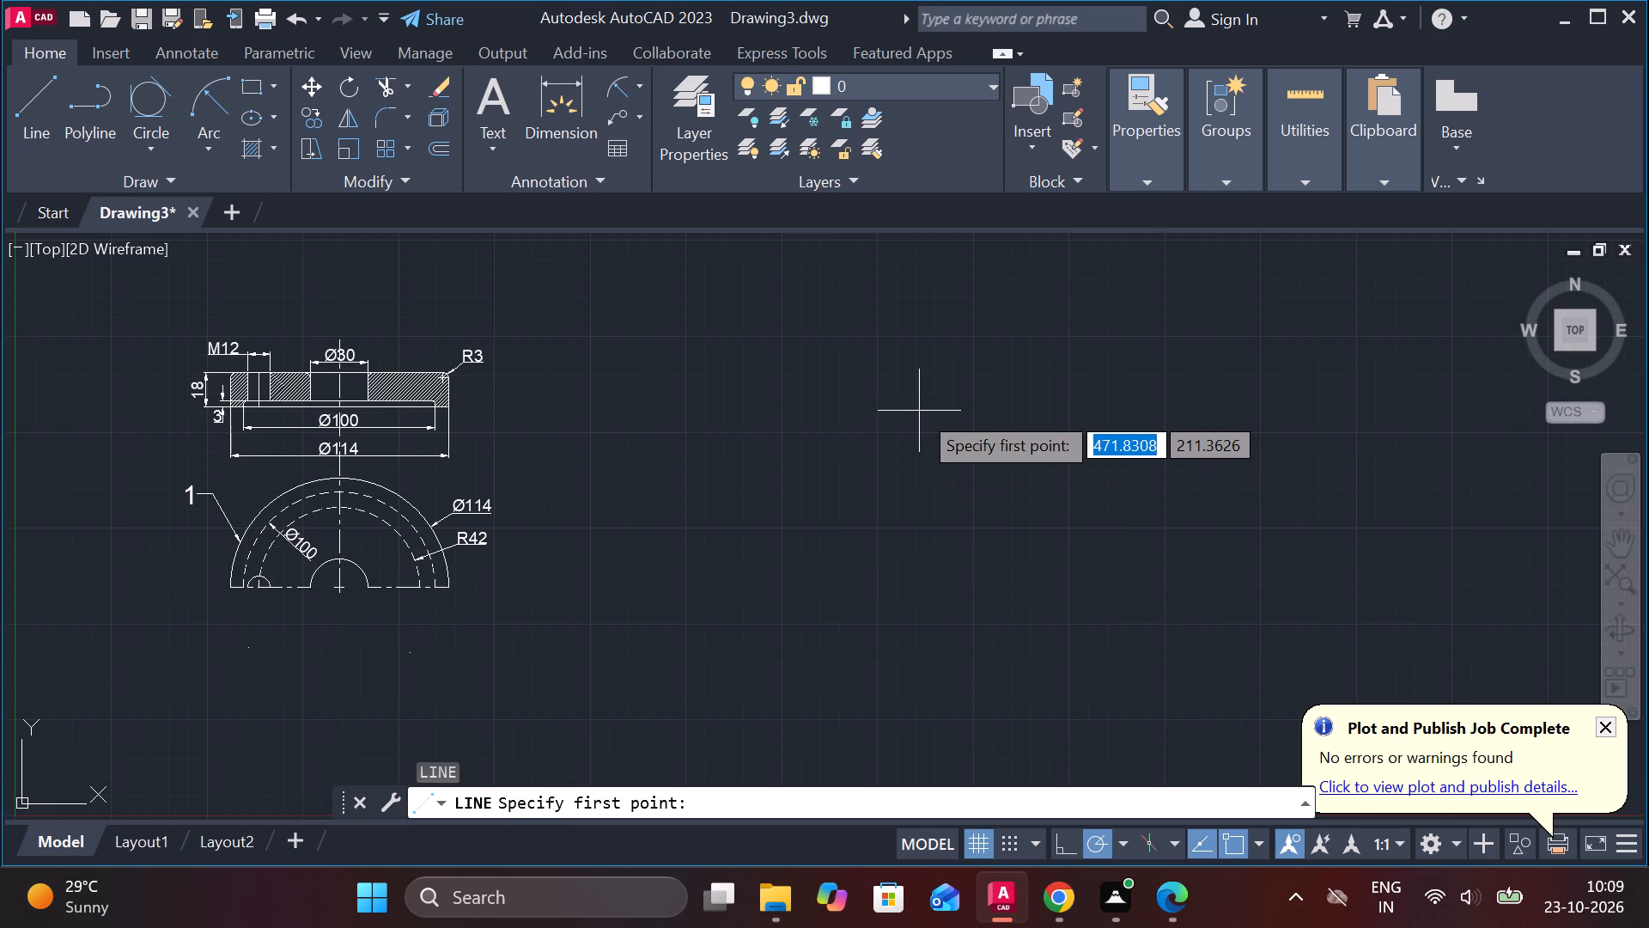
pyautogui.click(866, 394)
pyautogui.write('15')
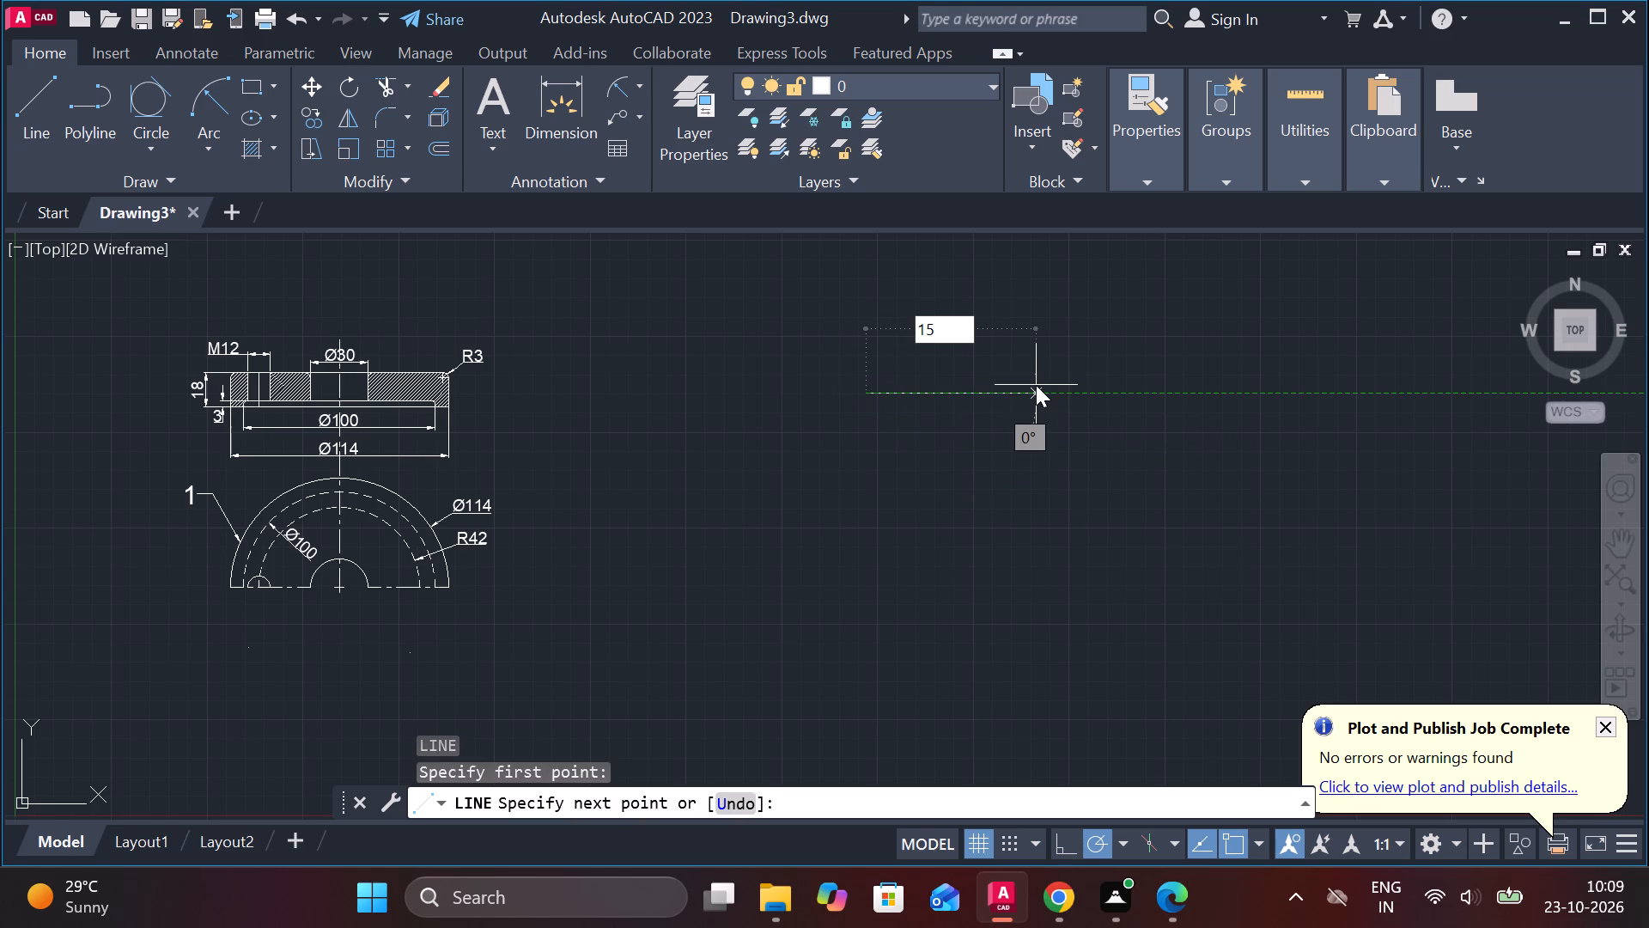
pyautogui.press('space')
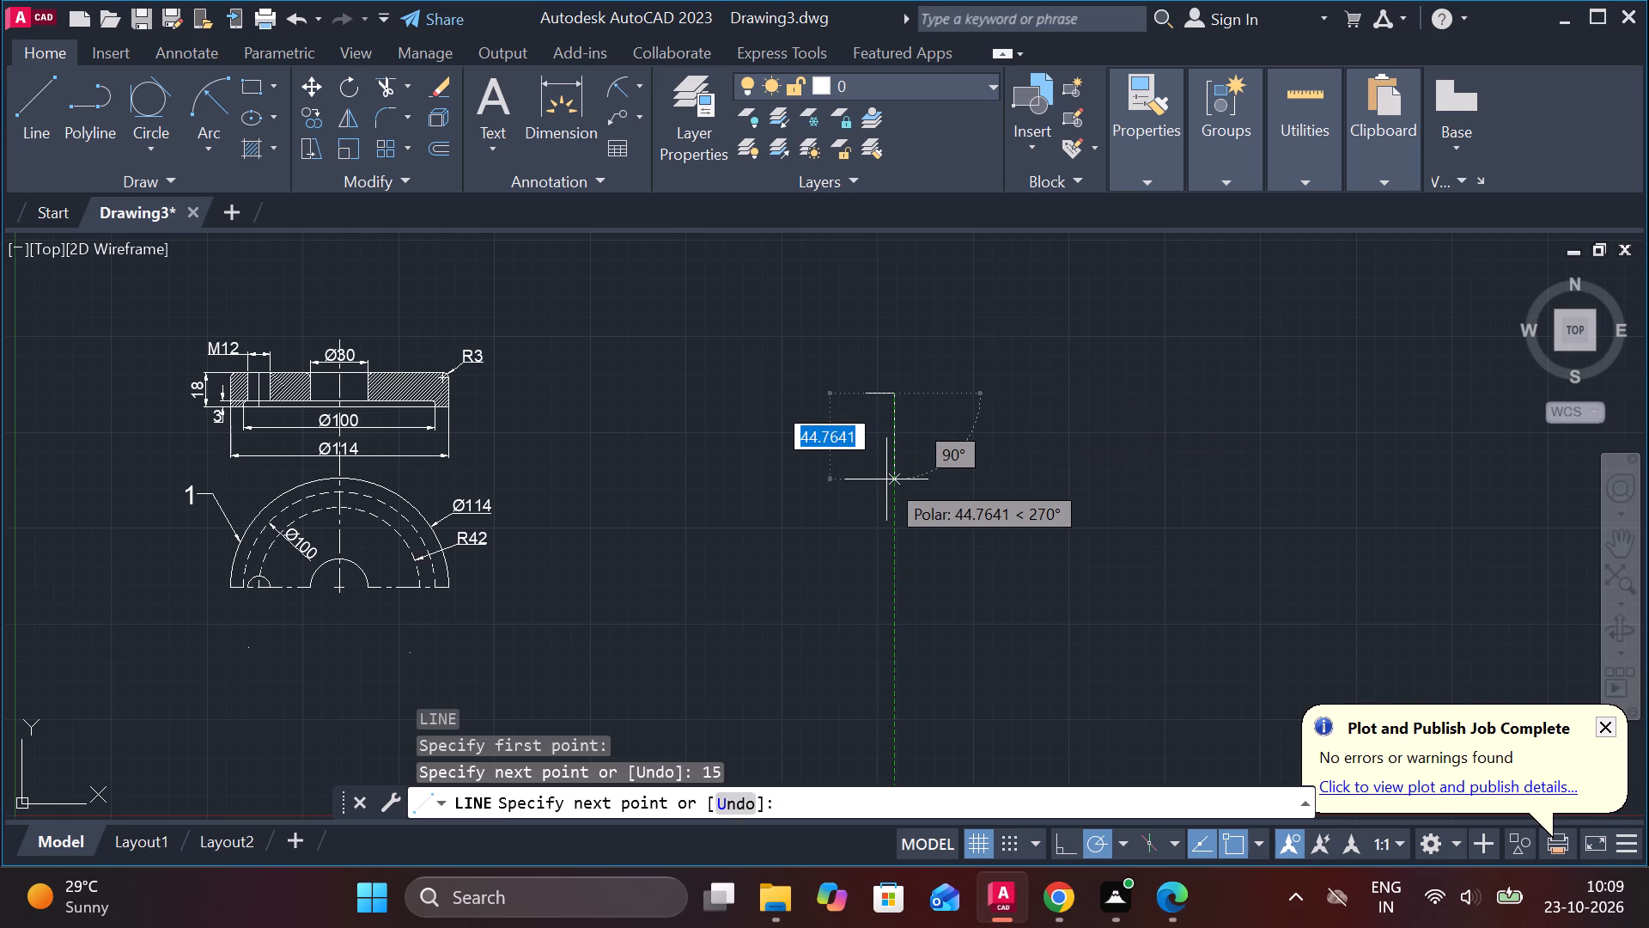
pyautogui.press('2')
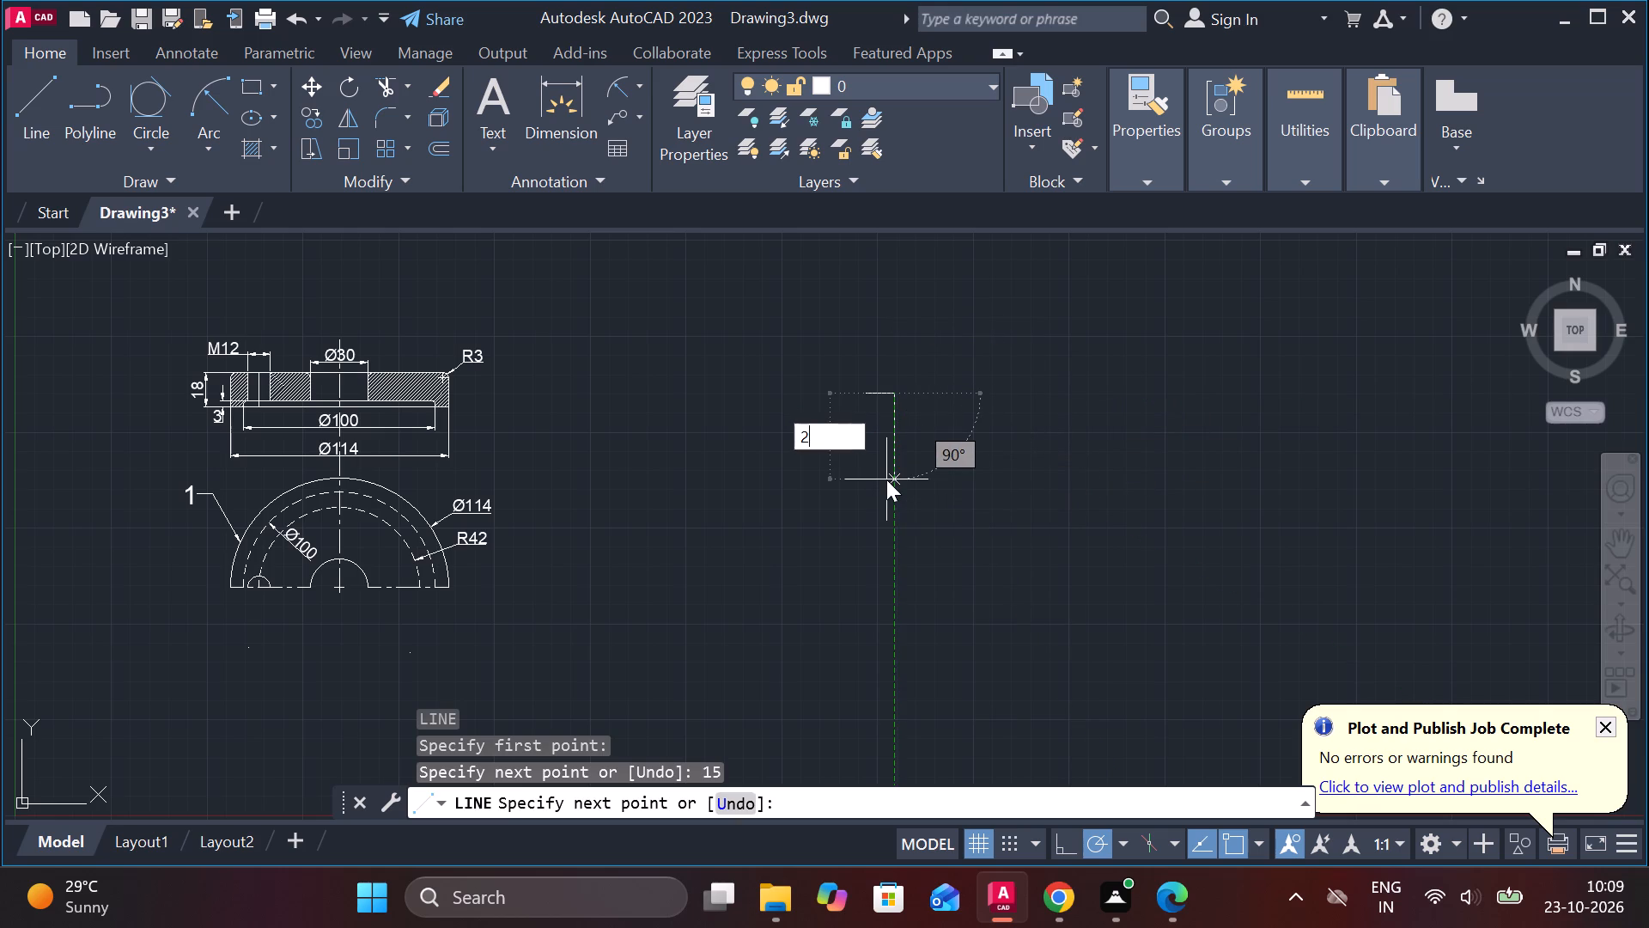
pyautogui.write('90')
pyautogui.press('Return')
pyautogui.moveTo(897, 521); pyautogui.dragTo(889, 522, button='middle')
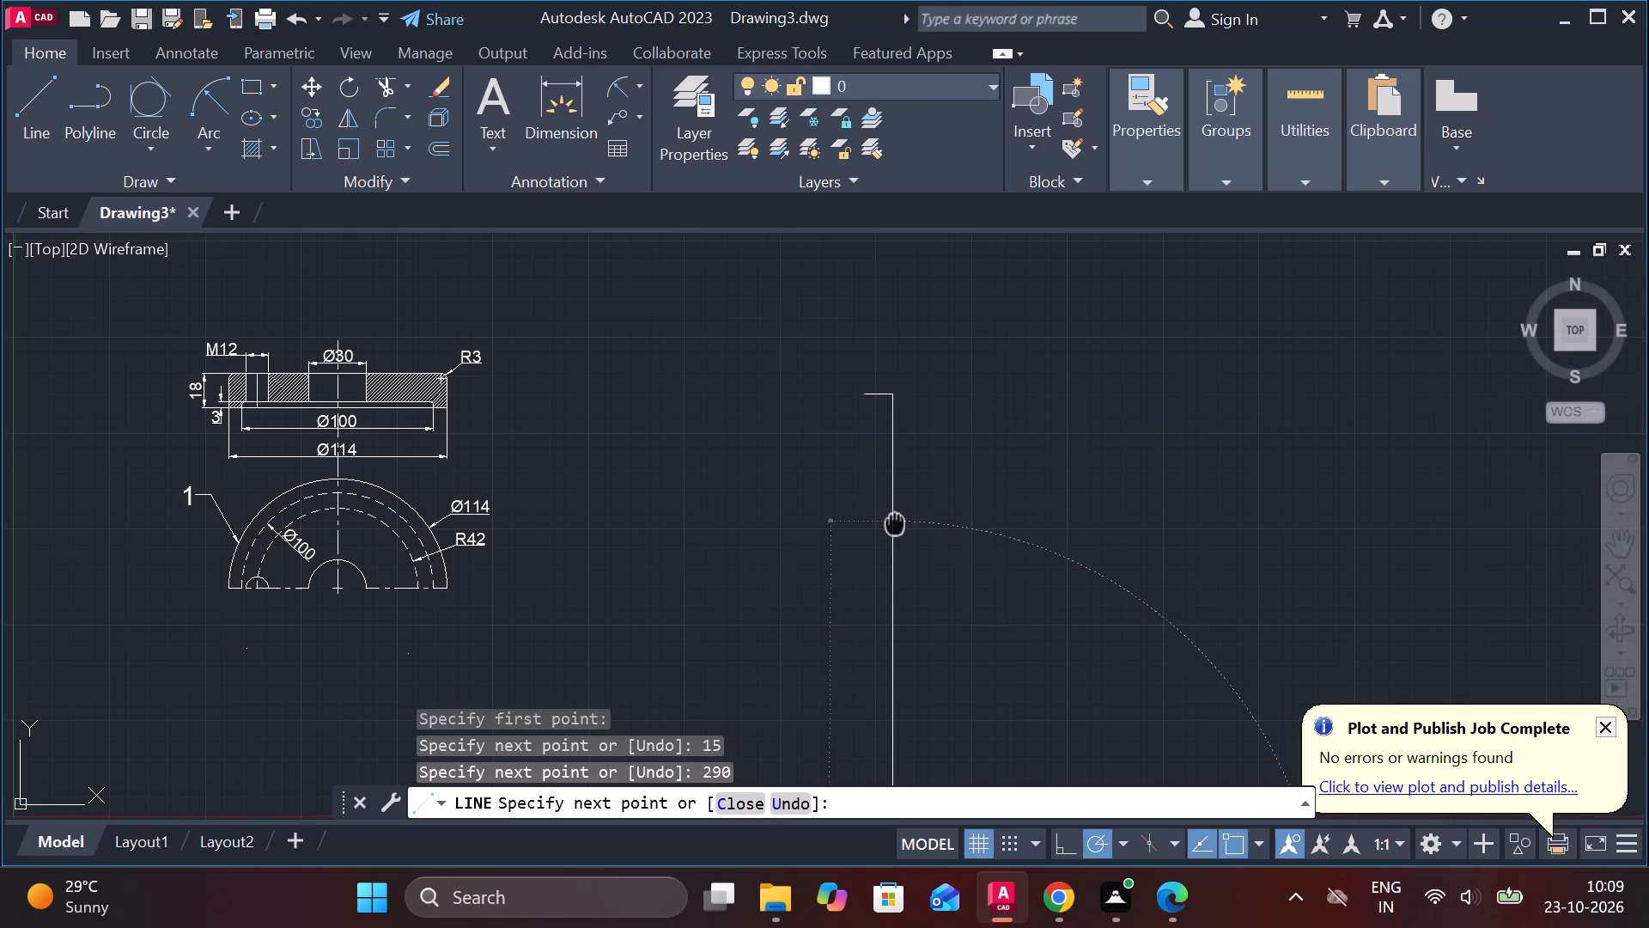
pyautogui.moveTo(889, 522); pyautogui.dragTo(877, 216, button='middle')
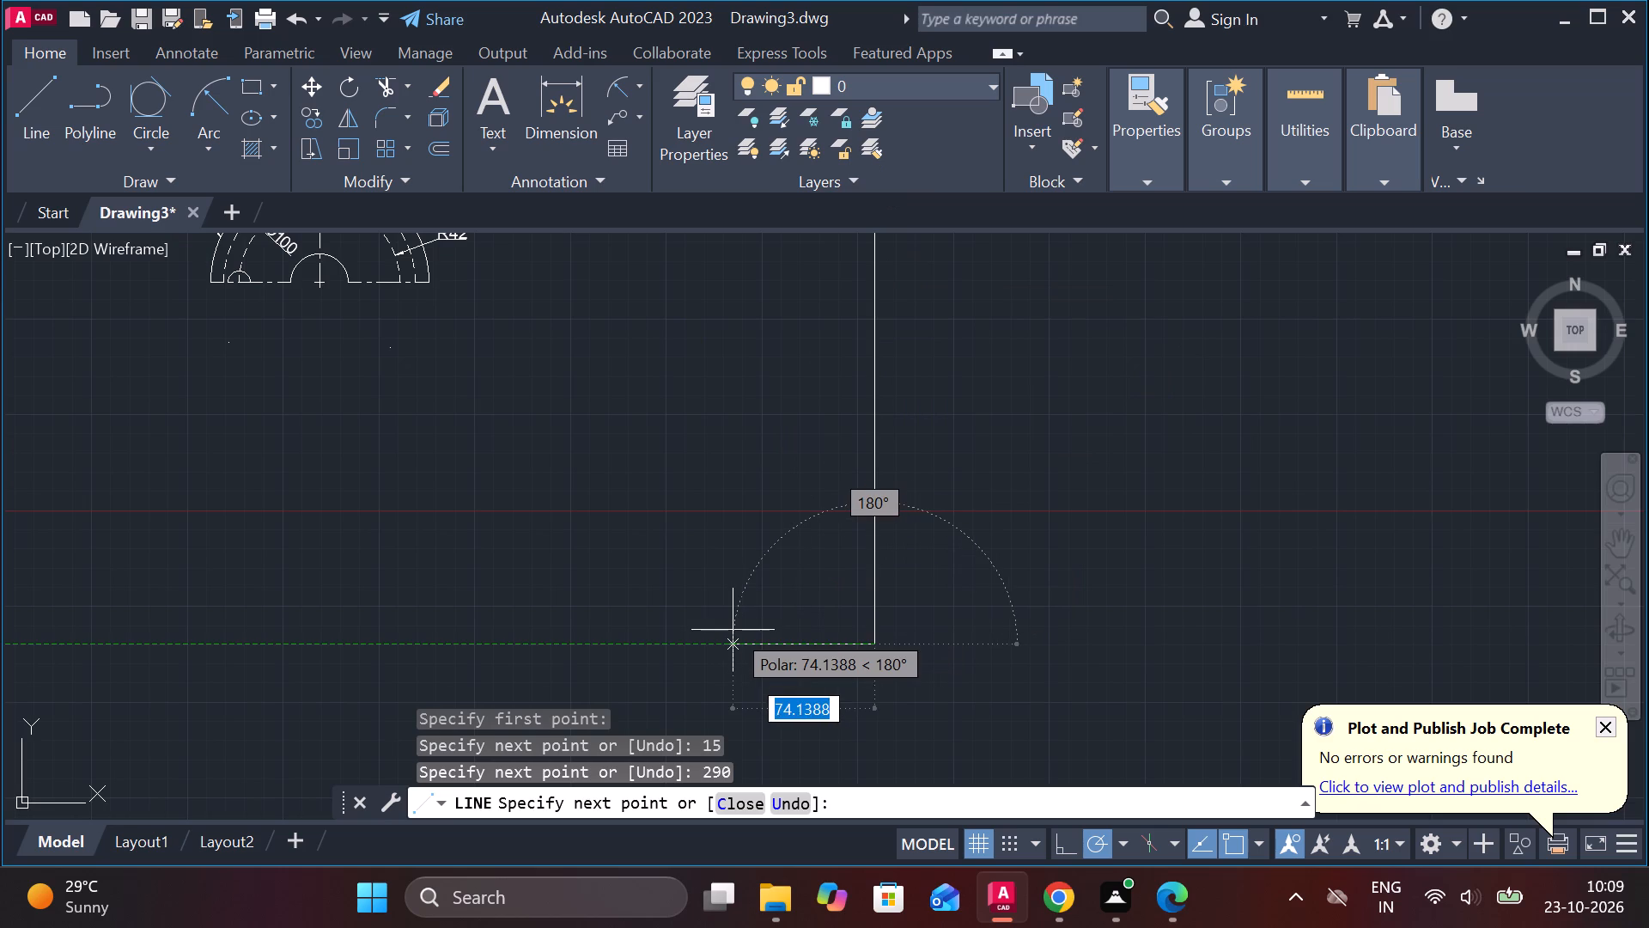
pyautogui.write('15')
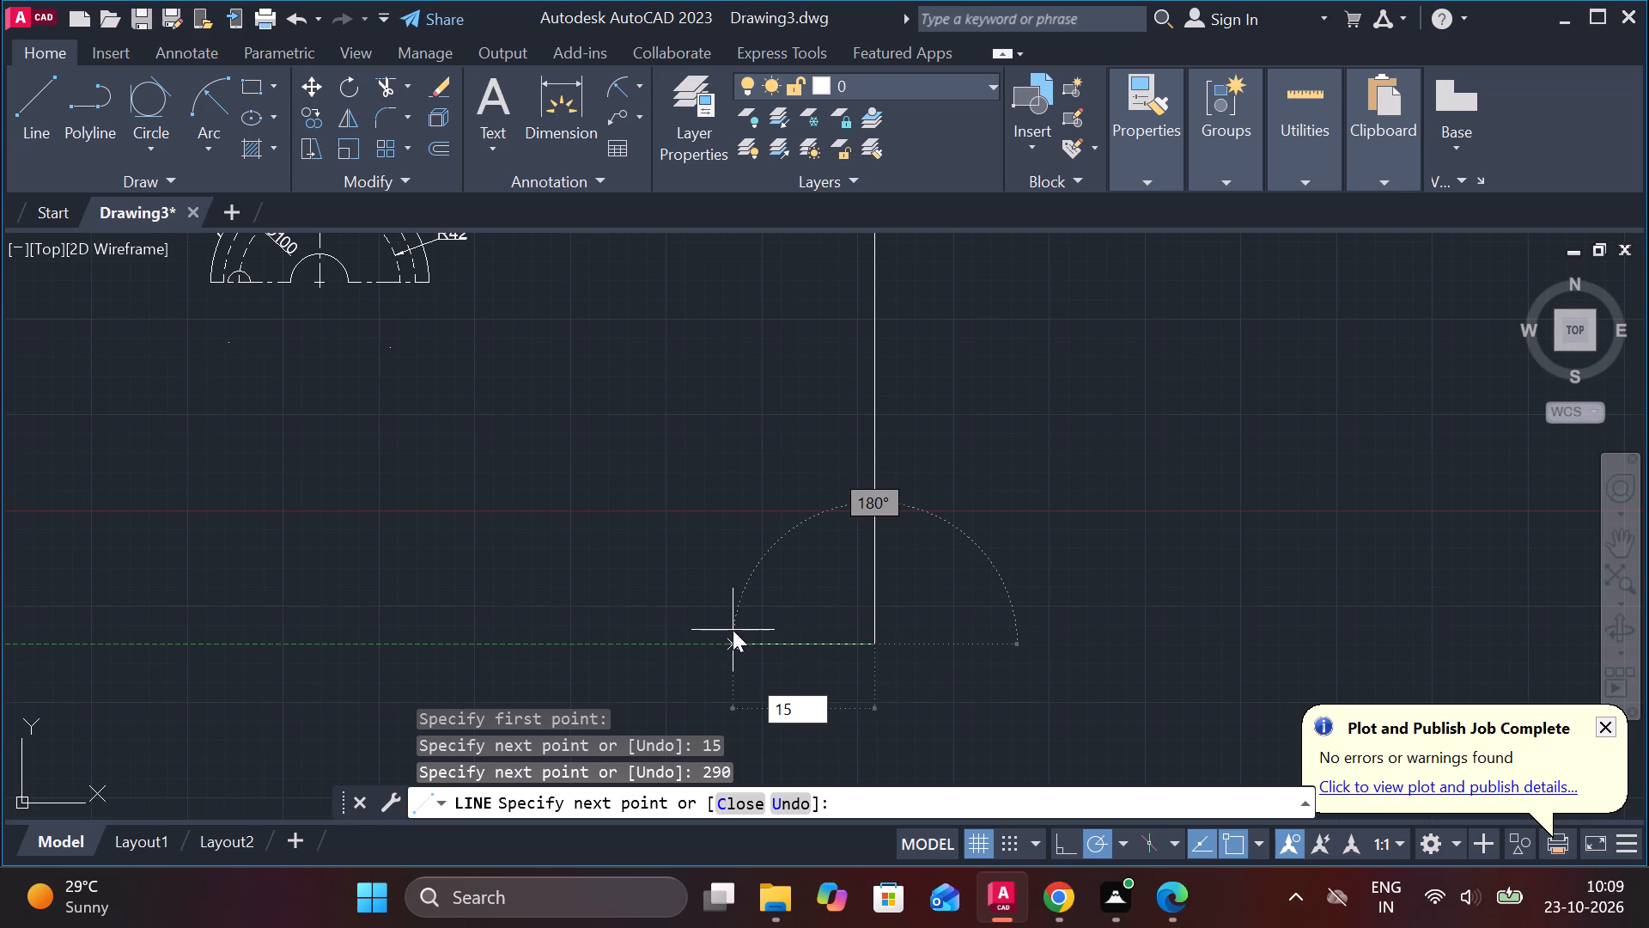
pyautogui.press('Escape')
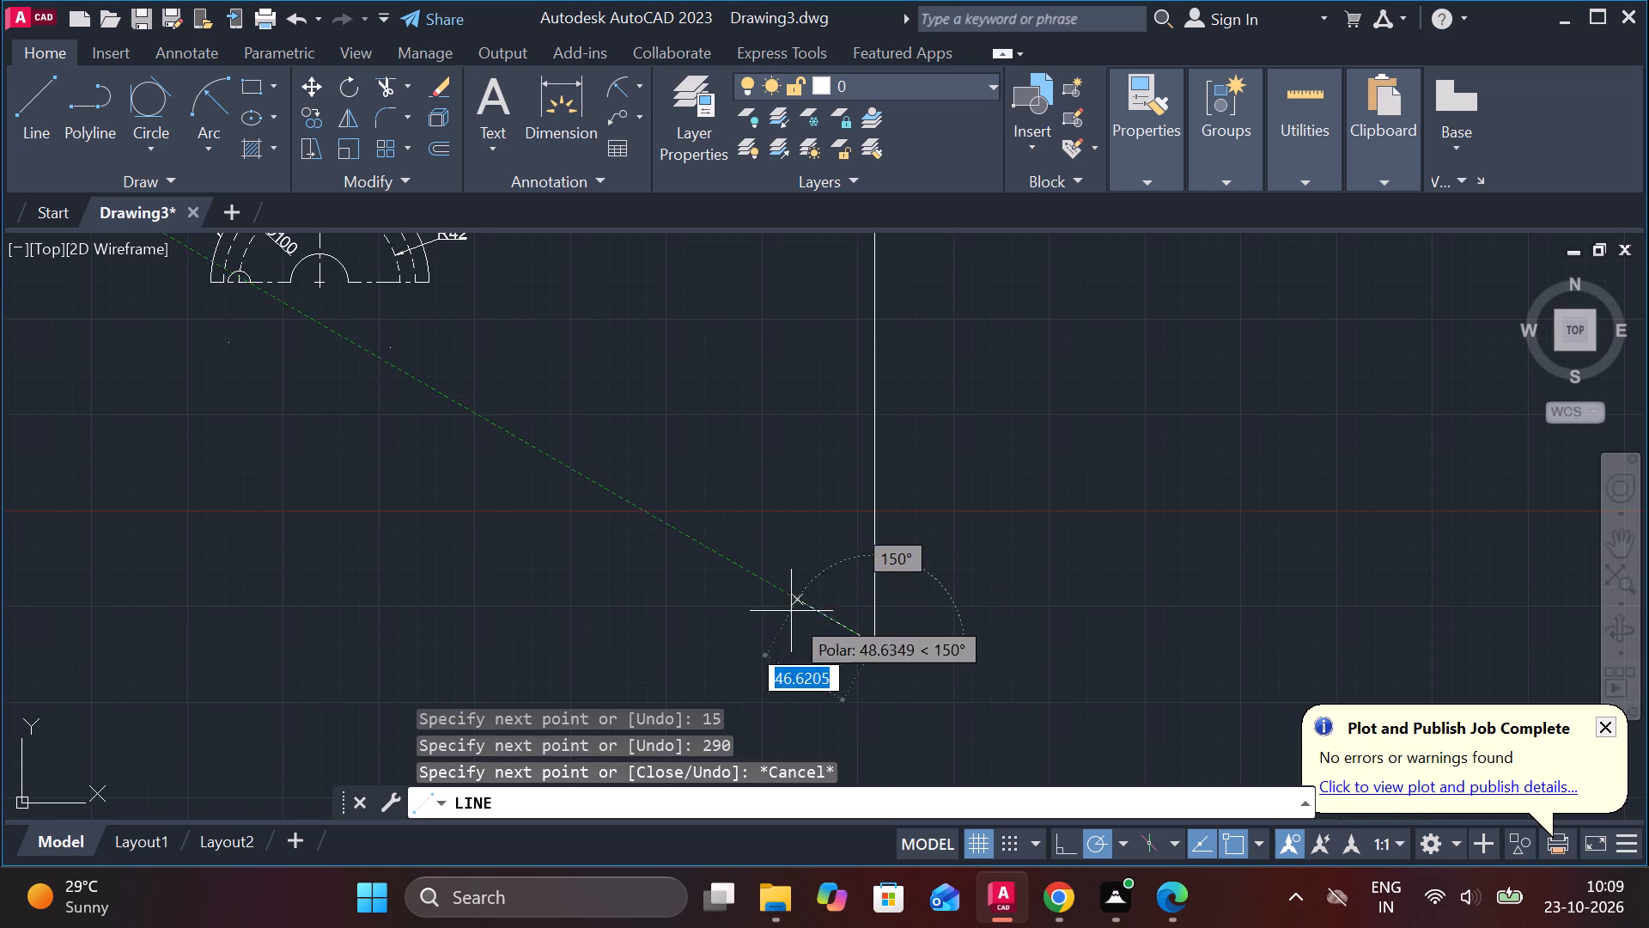
pyautogui.moveTo(791, 623); pyautogui.dragTo(795, 537, button='middle')
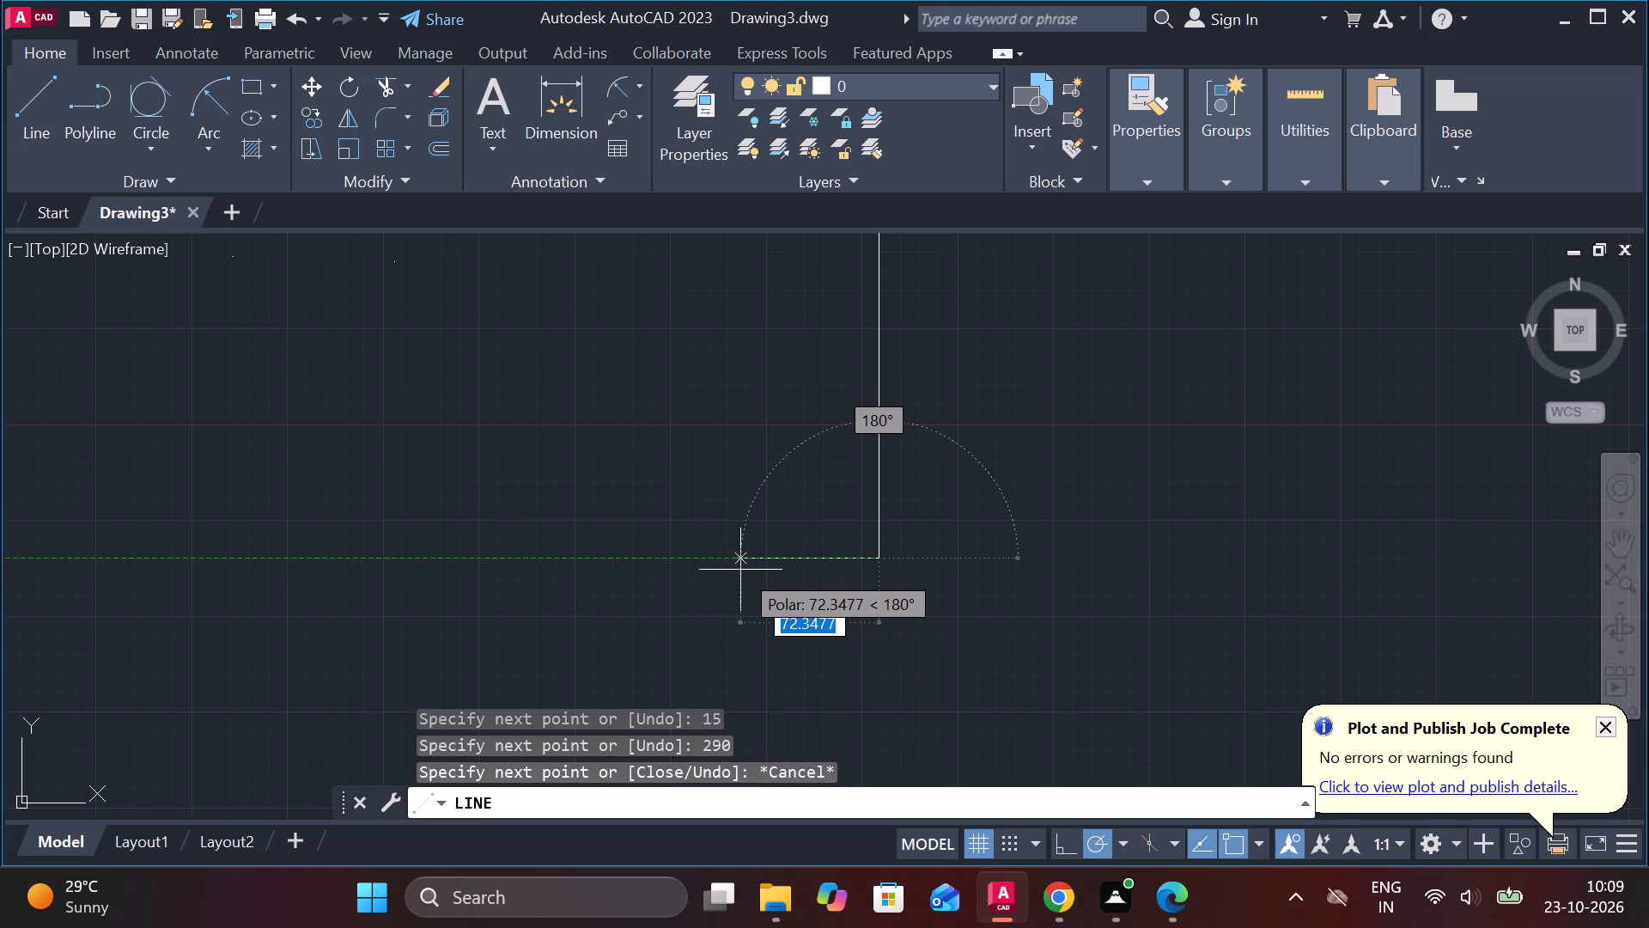
pyautogui.press('Escape')
# Draw a 290 vertical line down from the left end of the short top line, completing the shaft's two sides.
pyautogui.scroll(-2, 740, 570)
pyautogui.scroll(2, 764, 352)
pyautogui.press('l')
pyautogui.press('Return')
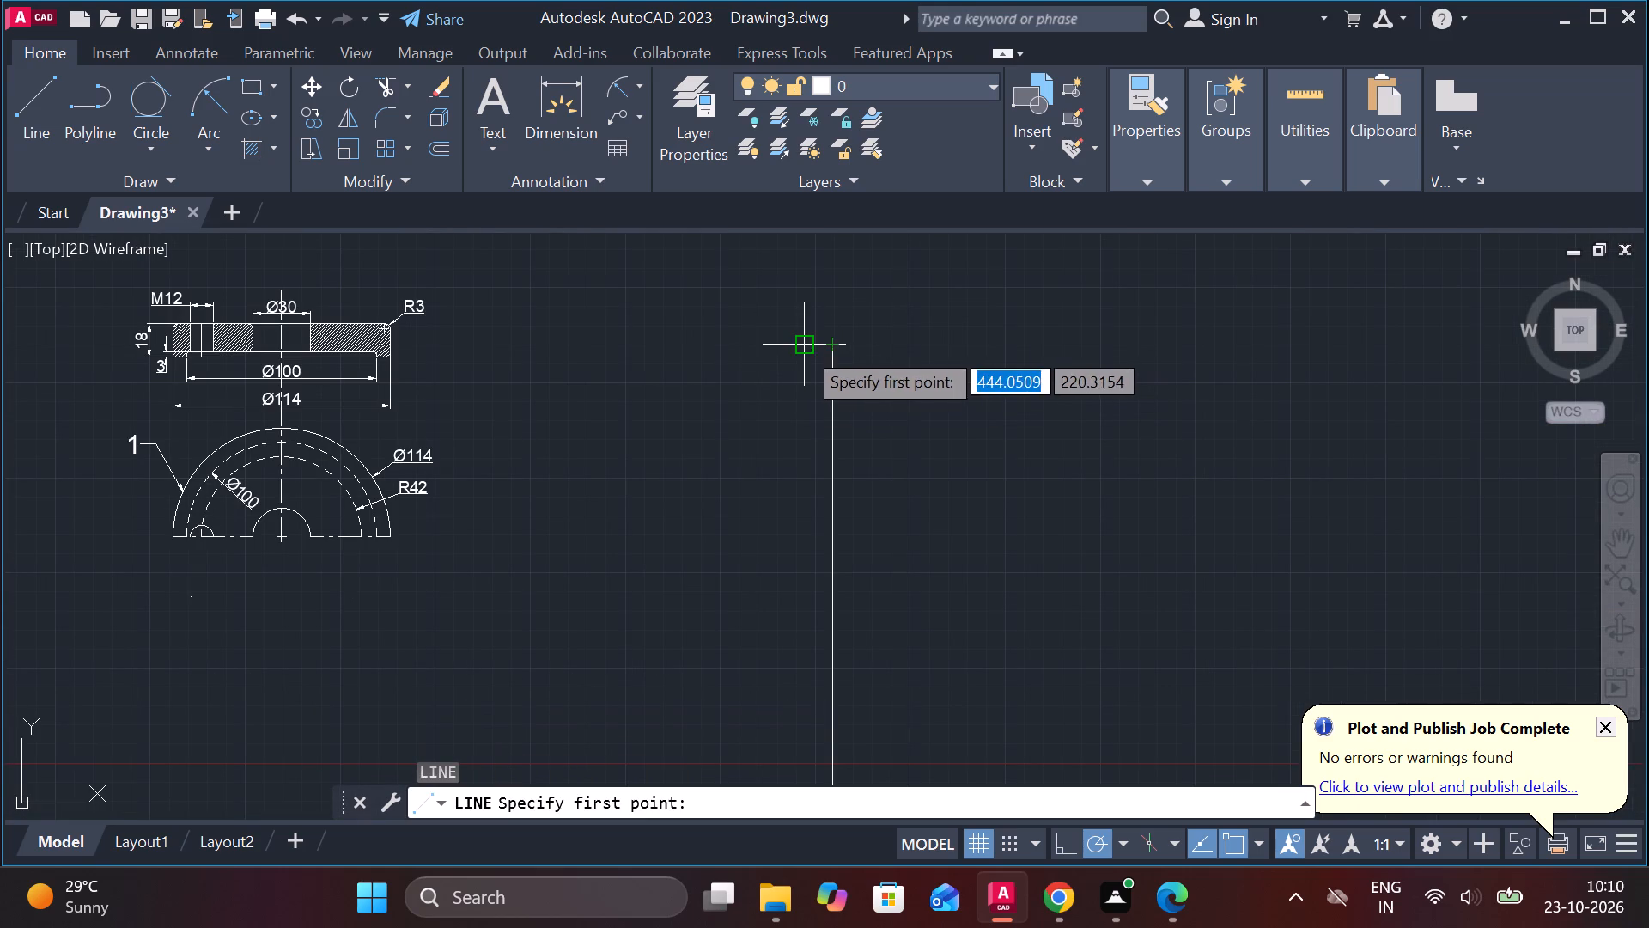
pyautogui.click(801, 347)
pyautogui.write('290')
pyautogui.press('Return')
# Draw a collar outline at the shaft's lower end: 1.5 left, 3 down, 18 right, 3 up, and back to the shaft's right side.
pyautogui.scroll(-2, 806, 498)
pyautogui.moveTo(806, 500); pyautogui.dragTo(748, 412, button='middle')
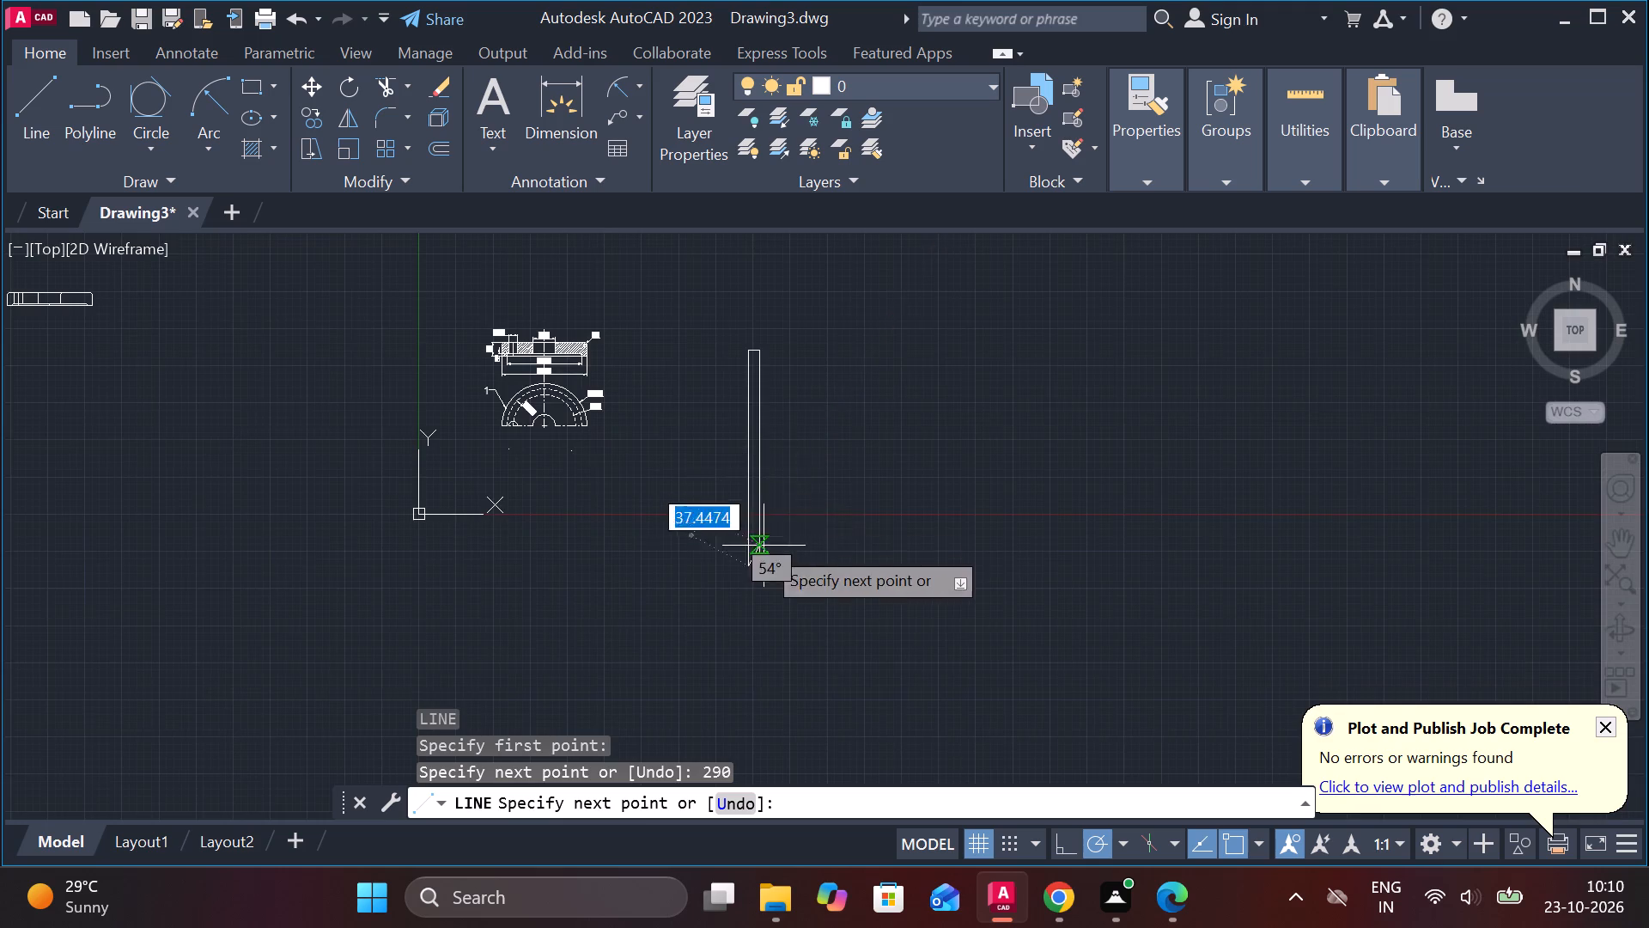
pyautogui.scroll(3, 763, 546)
pyautogui.moveTo(763, 580); pyautogui.dragTo(821, 455, button='middle')
pyautogui.scroll(2, 765, 554)
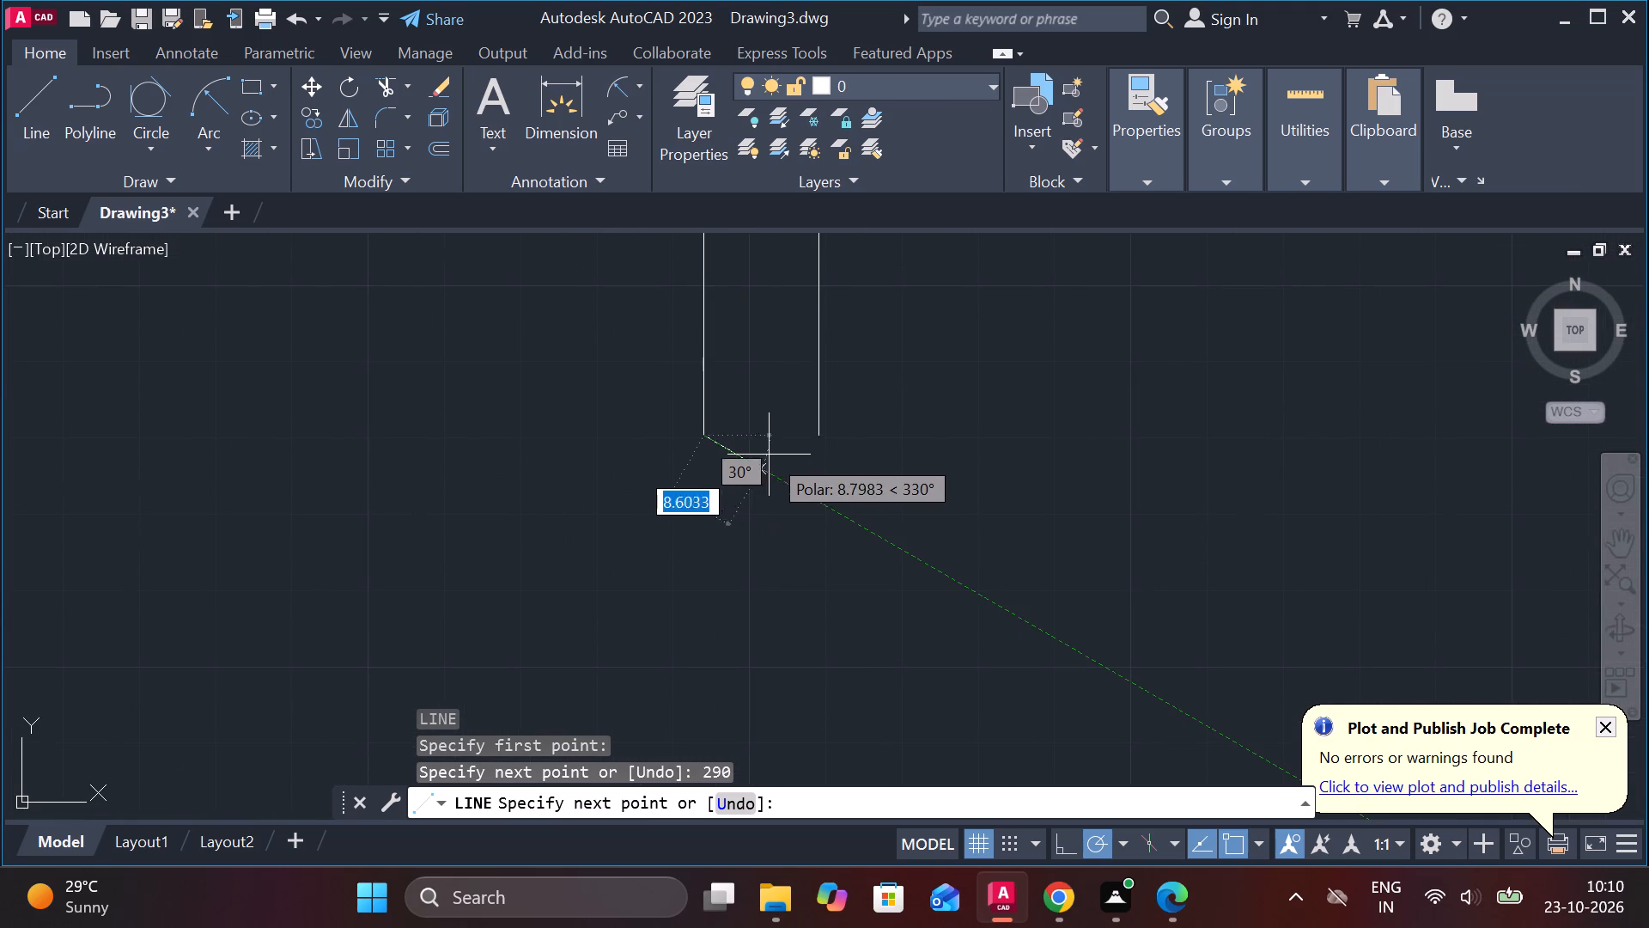
pyautogui.press('1')
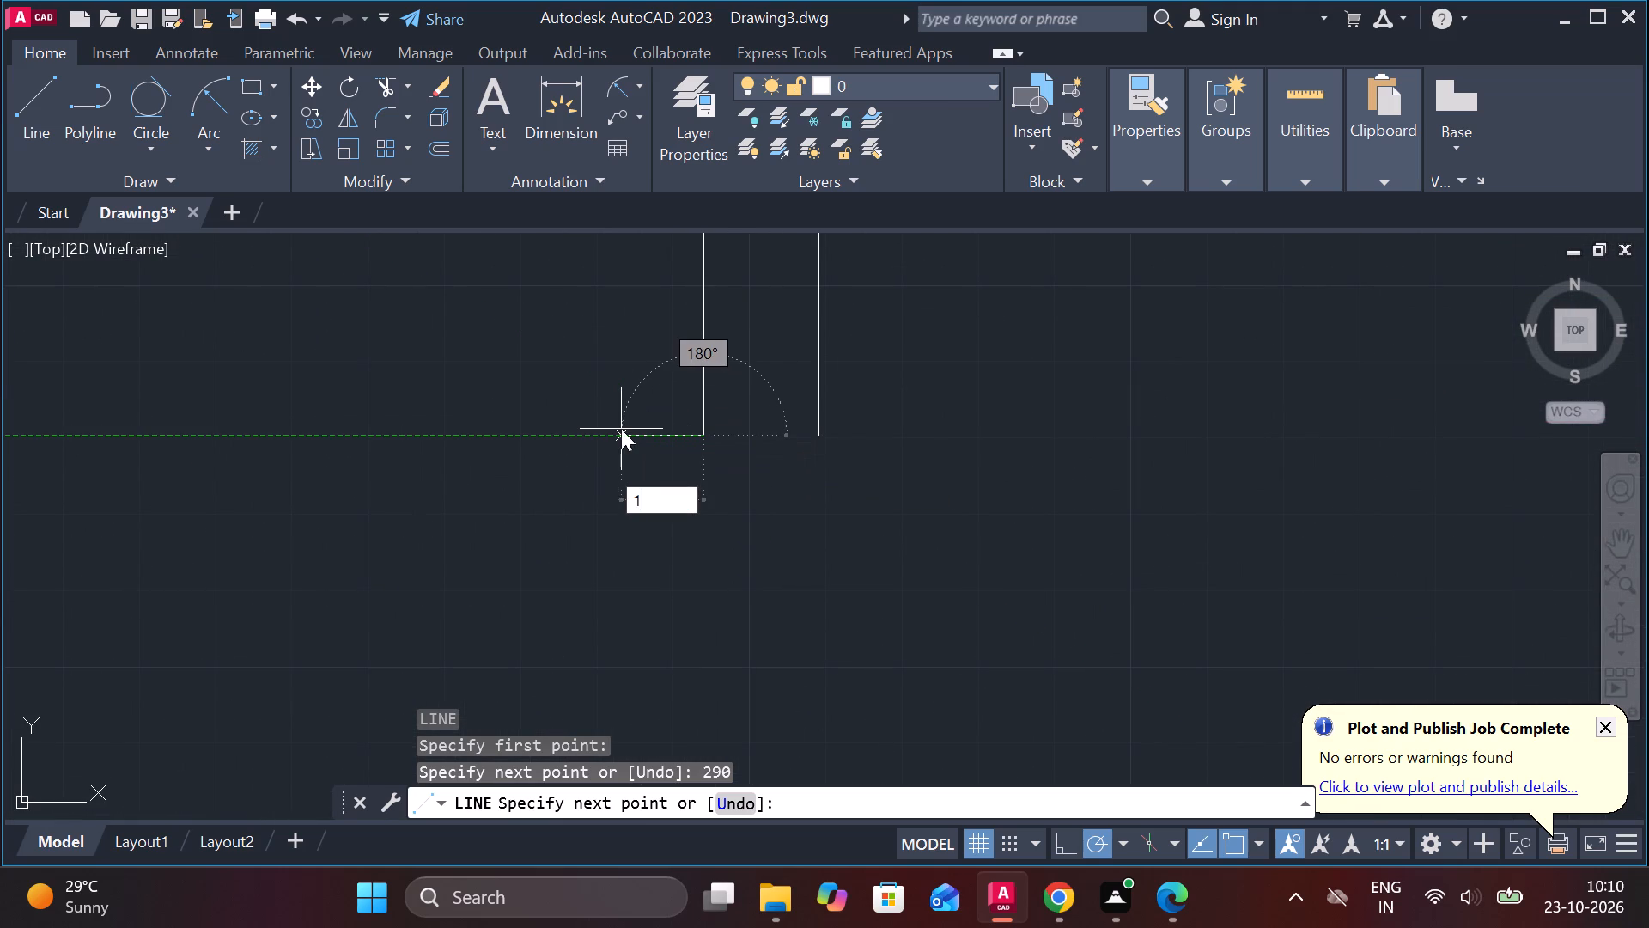
pyautogui.write('.5')
pyautogui.press('Return')
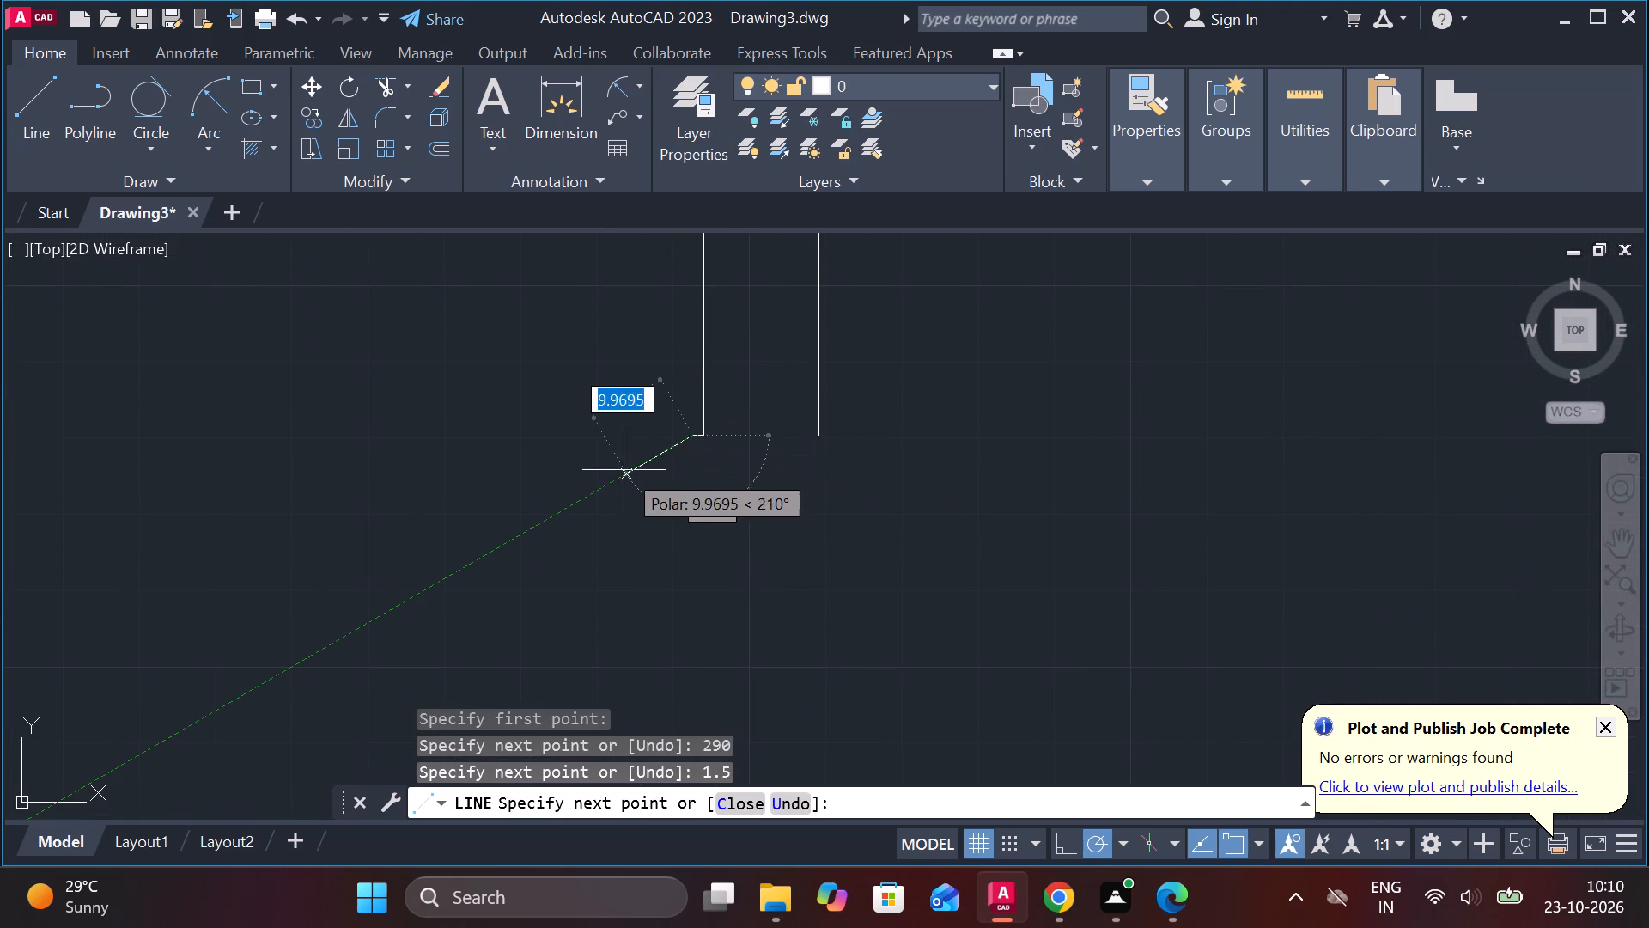
pyautogui.scroll(1, 696, 467)
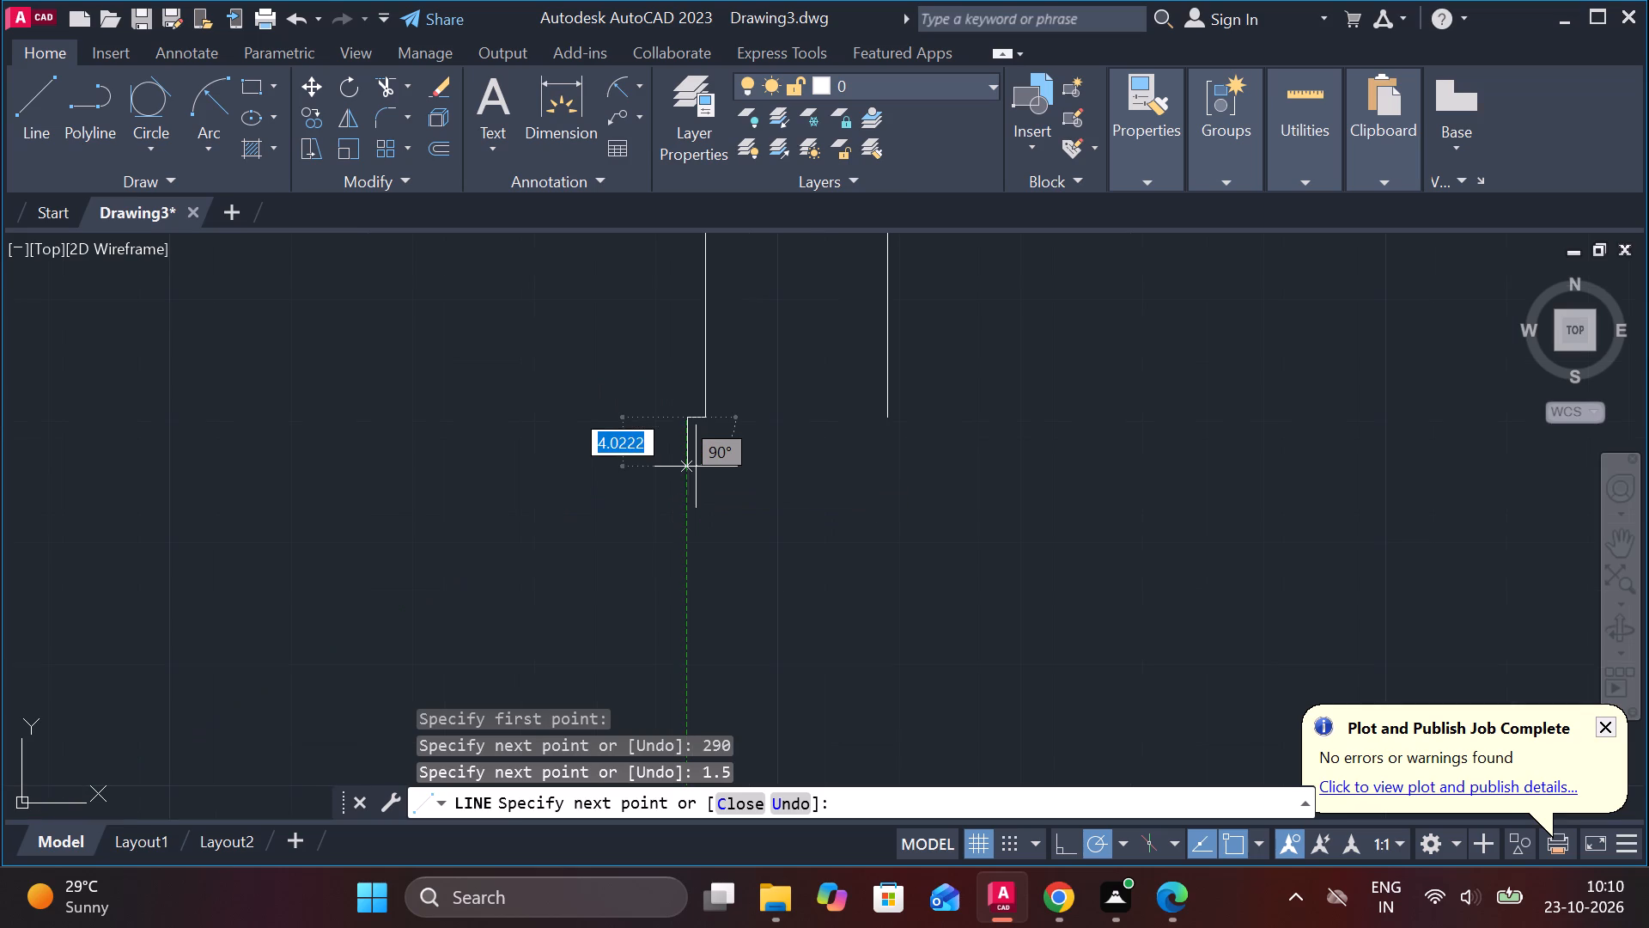
pyautogui.write('3')
pyautogui.press('space')
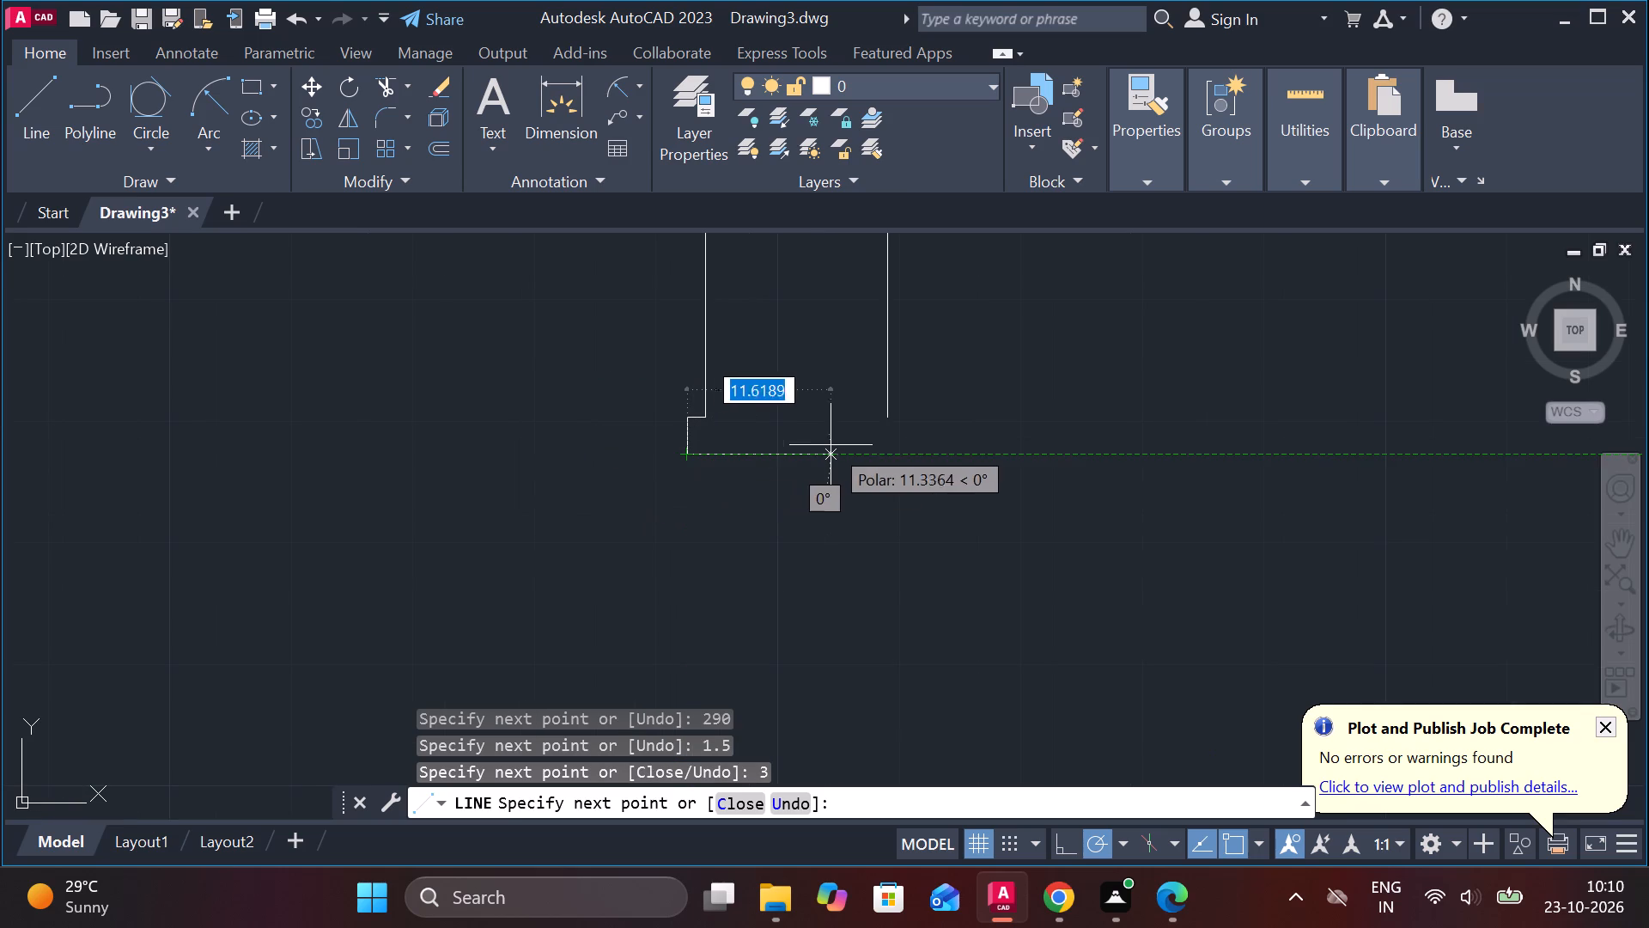
pyautogui.press('1')
pyautogui.press('8')
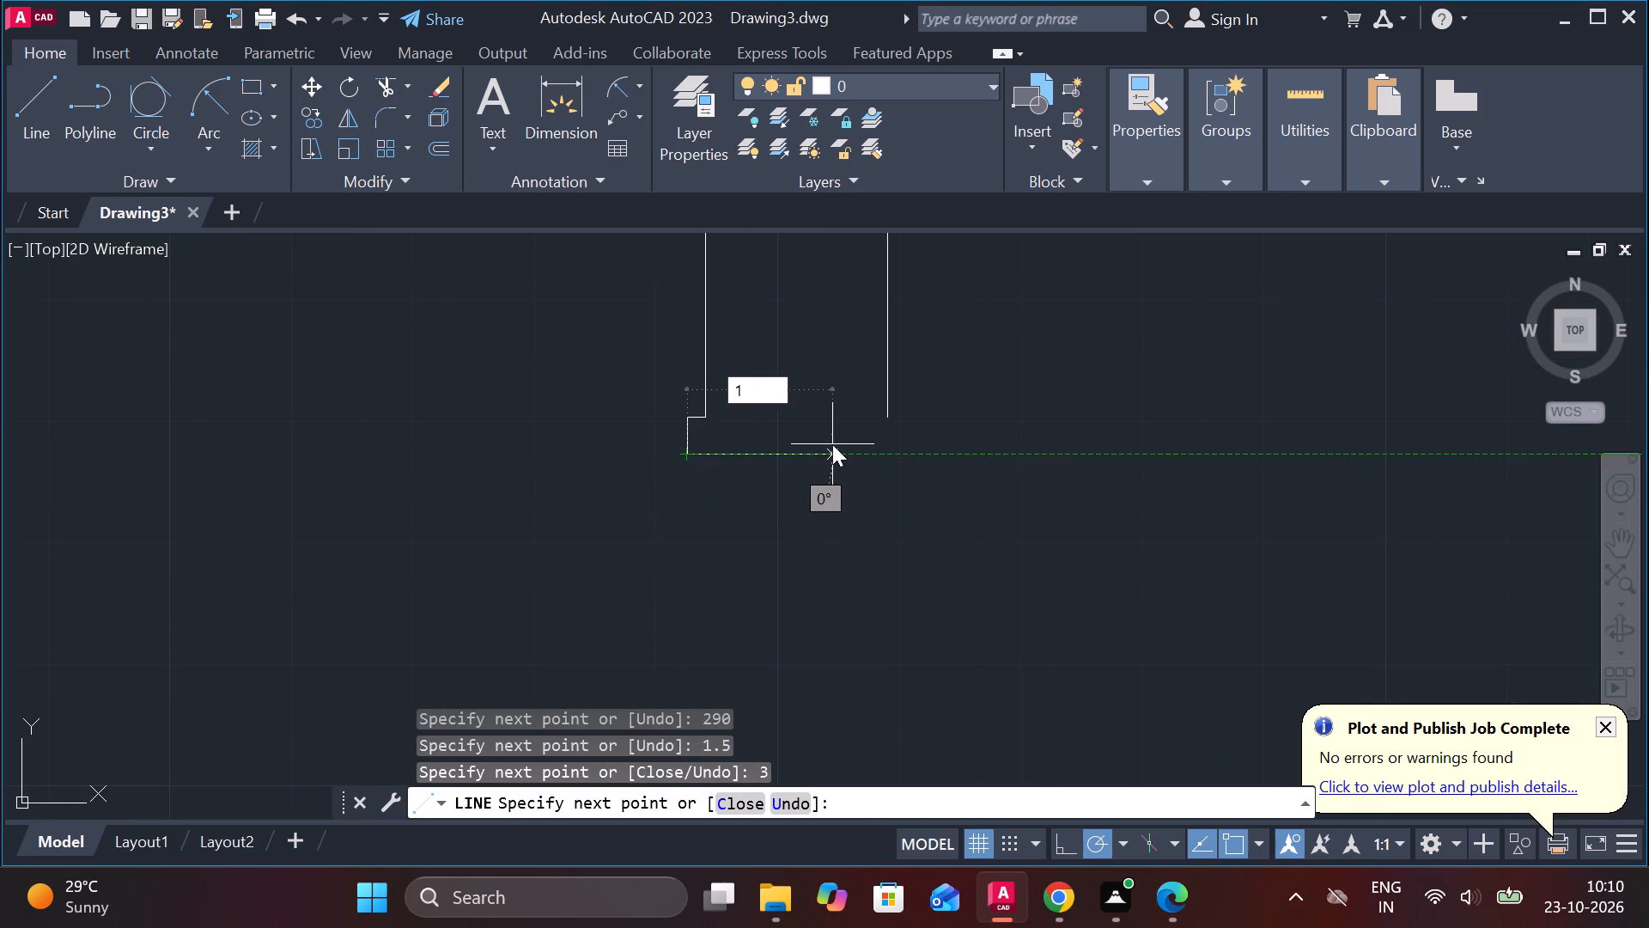
pyautogui.press('Return')
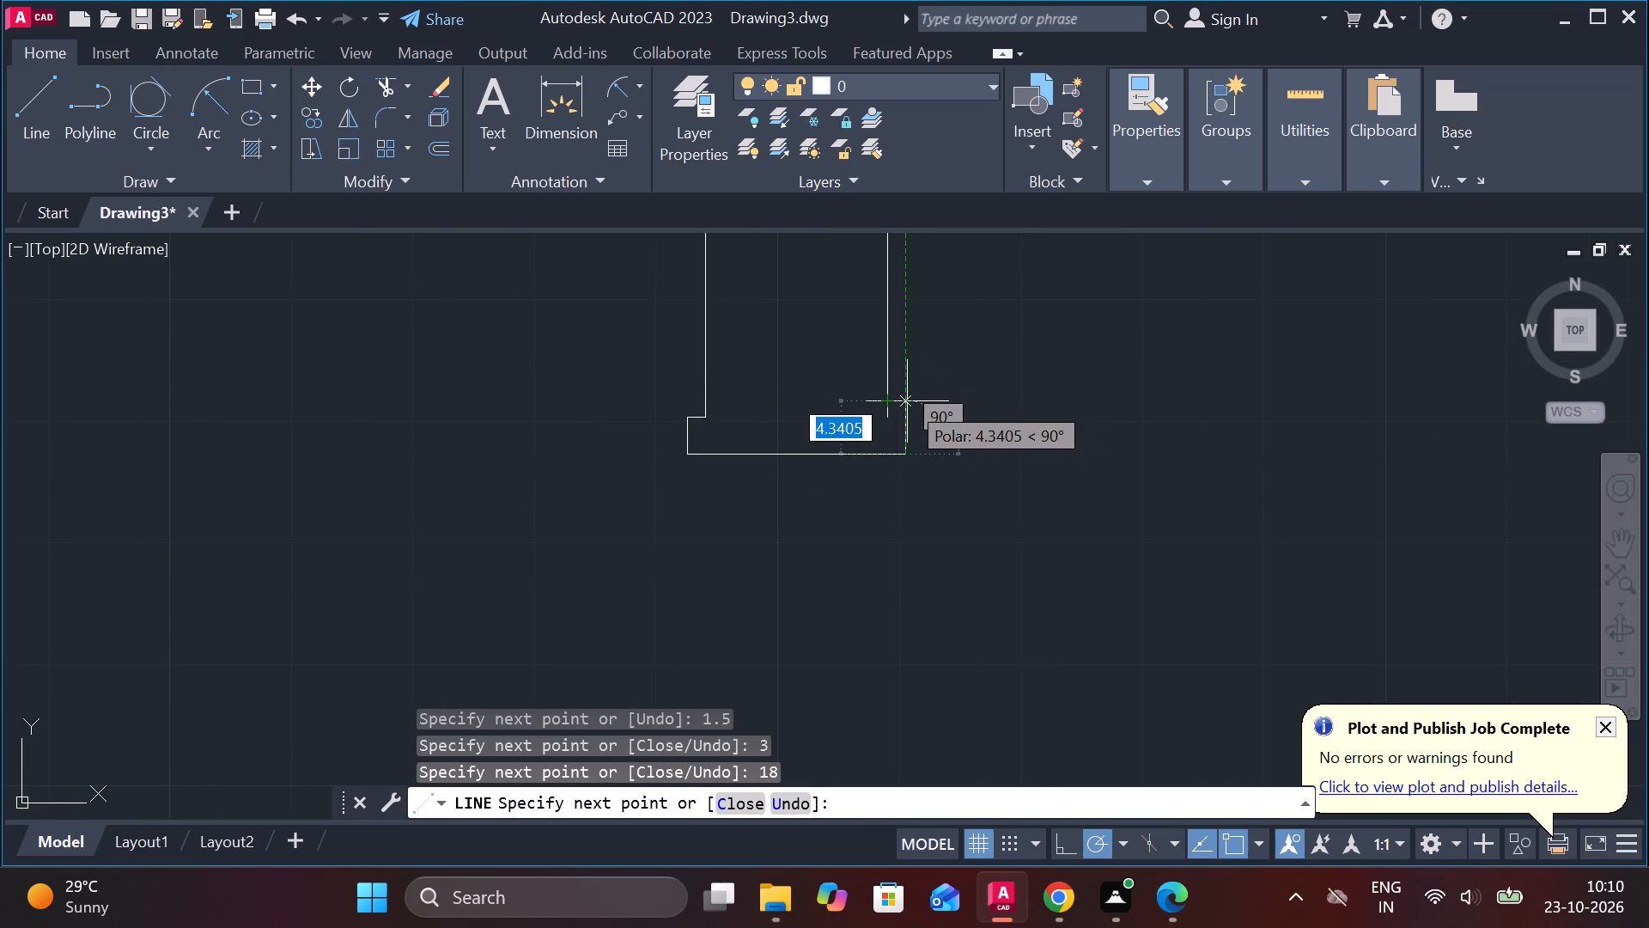
pyautogui.scroll(1, 907, 401)
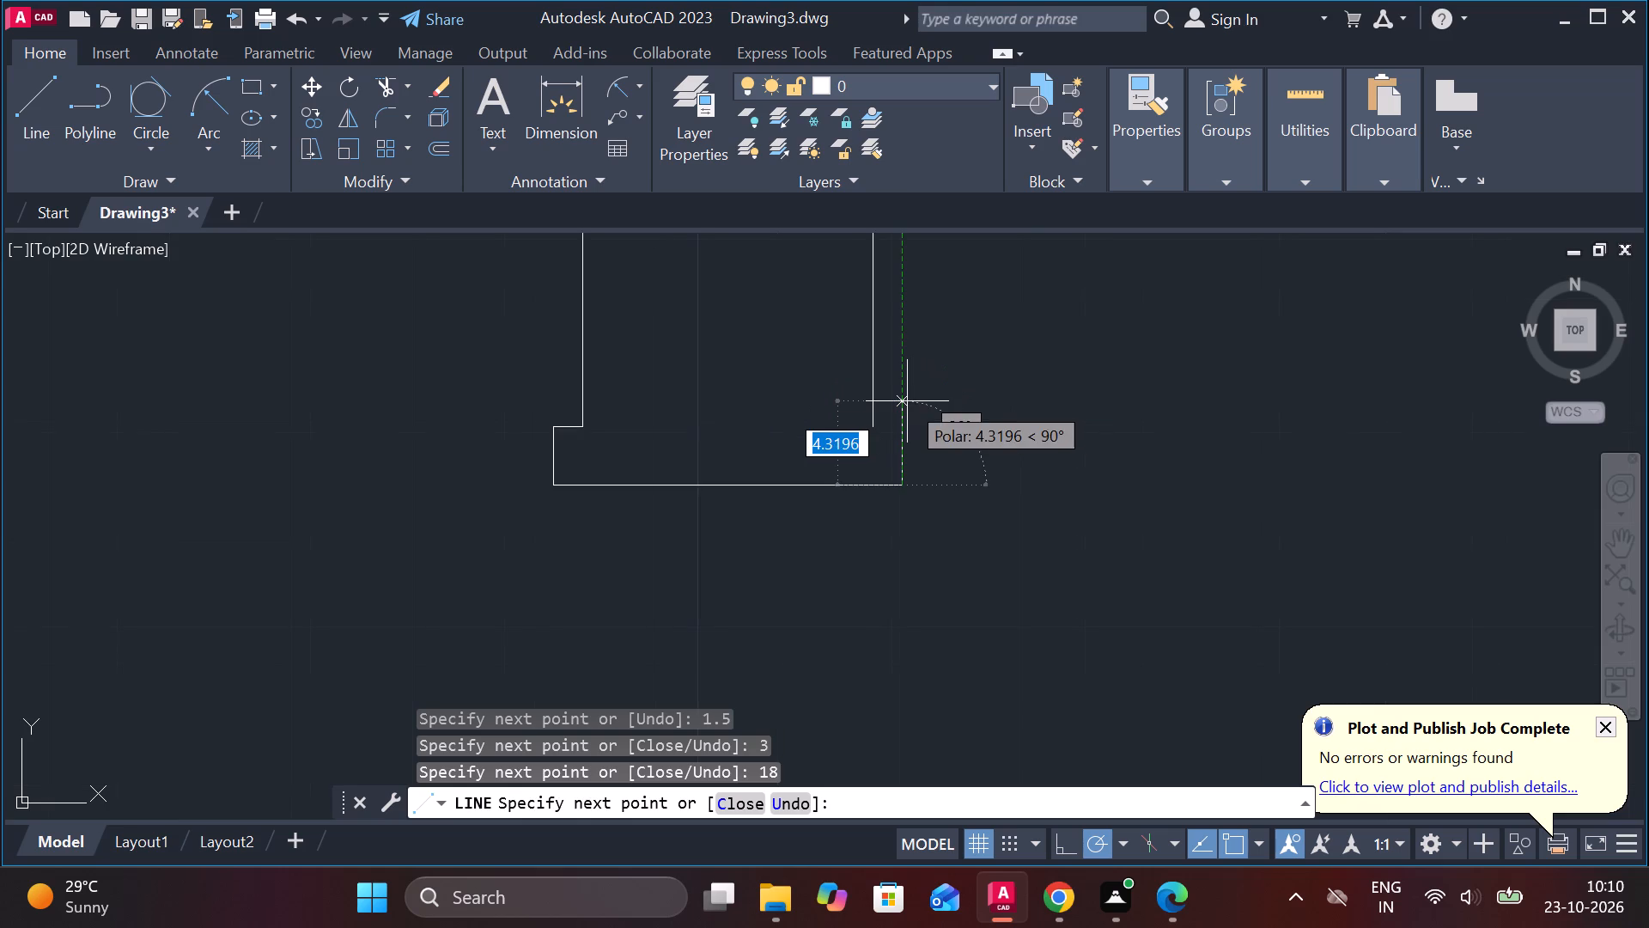
pyautogui.scroll(1, 907, 401)
pyautogui.write('3')
pyautogui.press('space')
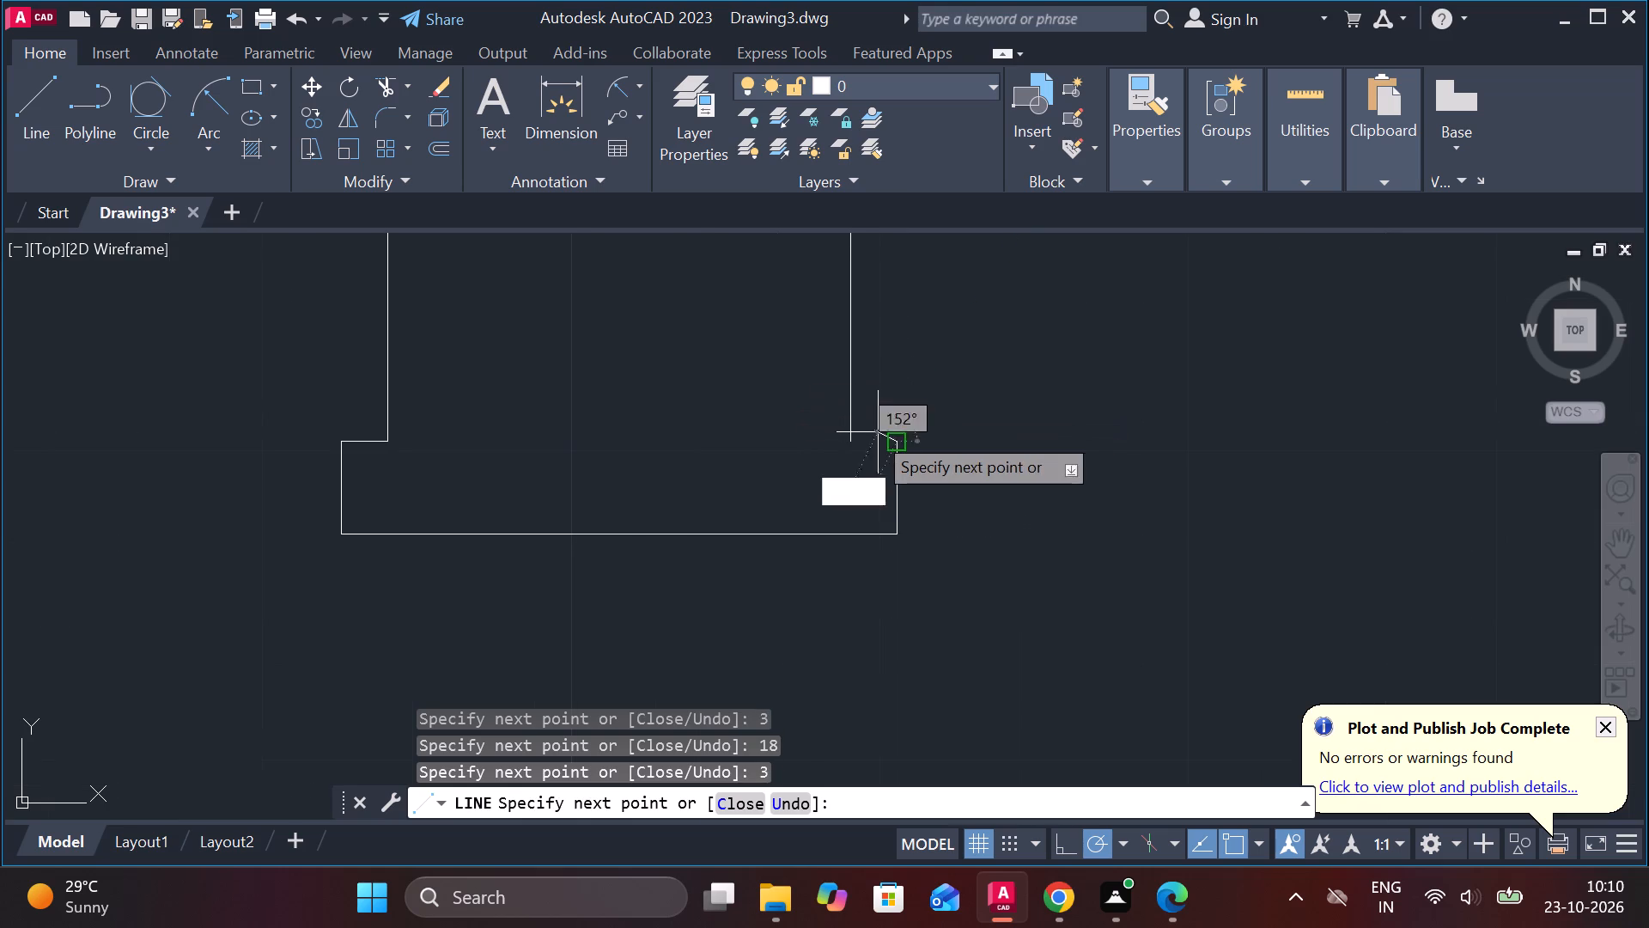
pyautogui.click(843, 437)
pyautogui.scroll(-1, 997, 406)
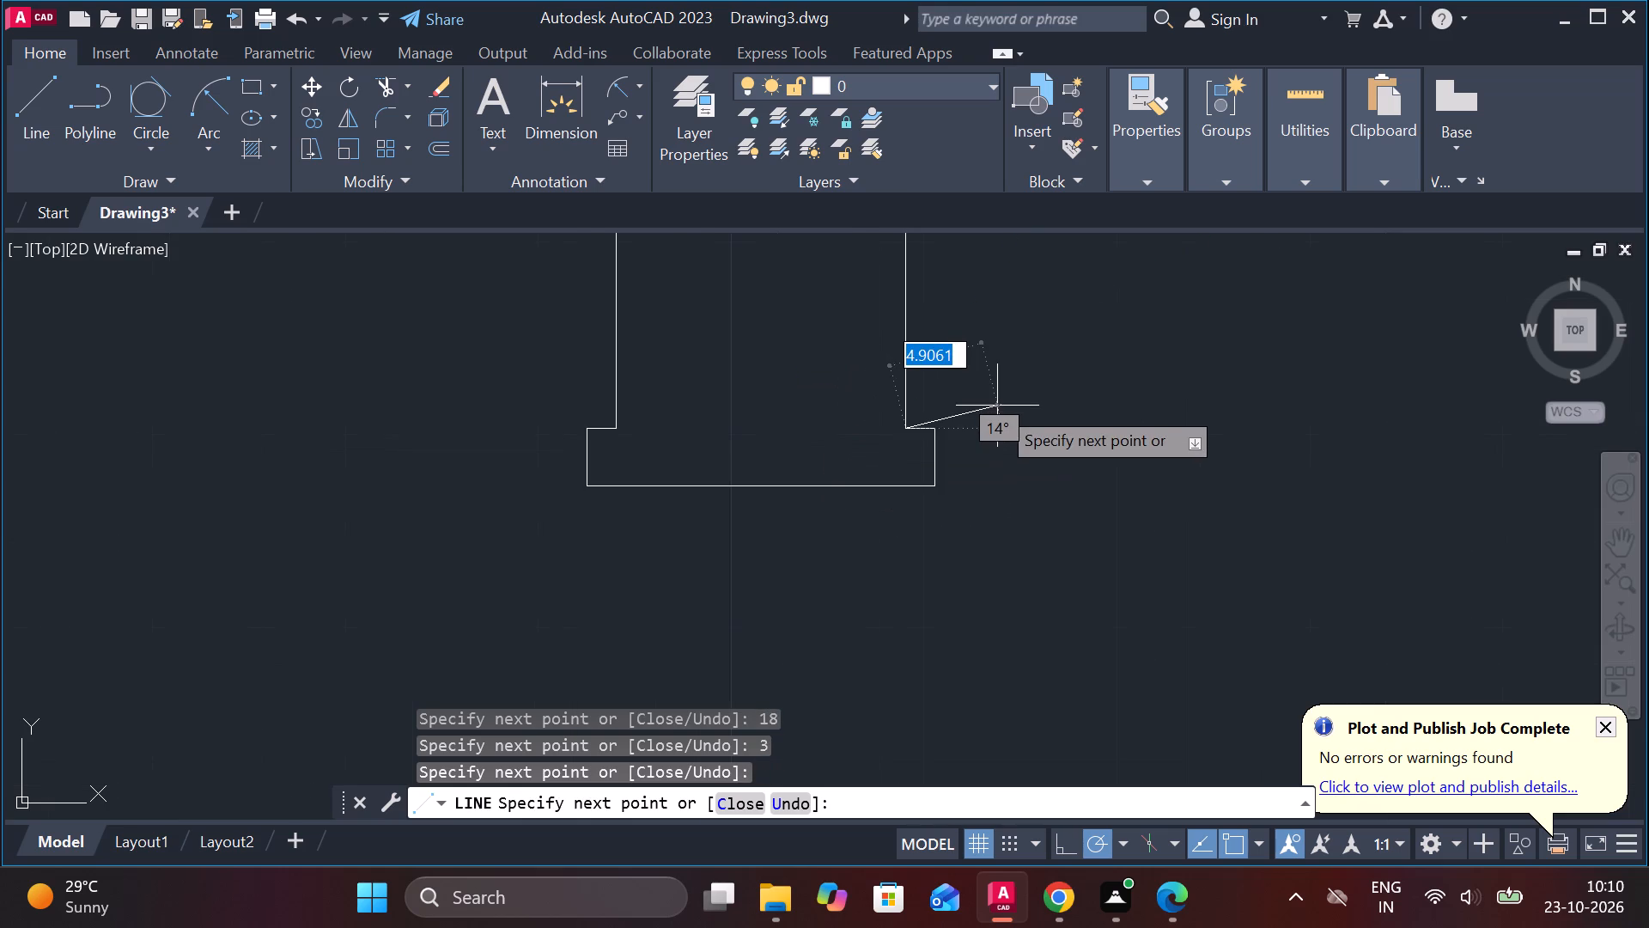
pyautogui.press('Escape')
# Extend the collar's short upper-left edge across the shaft to its right side line.
pyautogui.write('EX')
pyautogui.press('space')
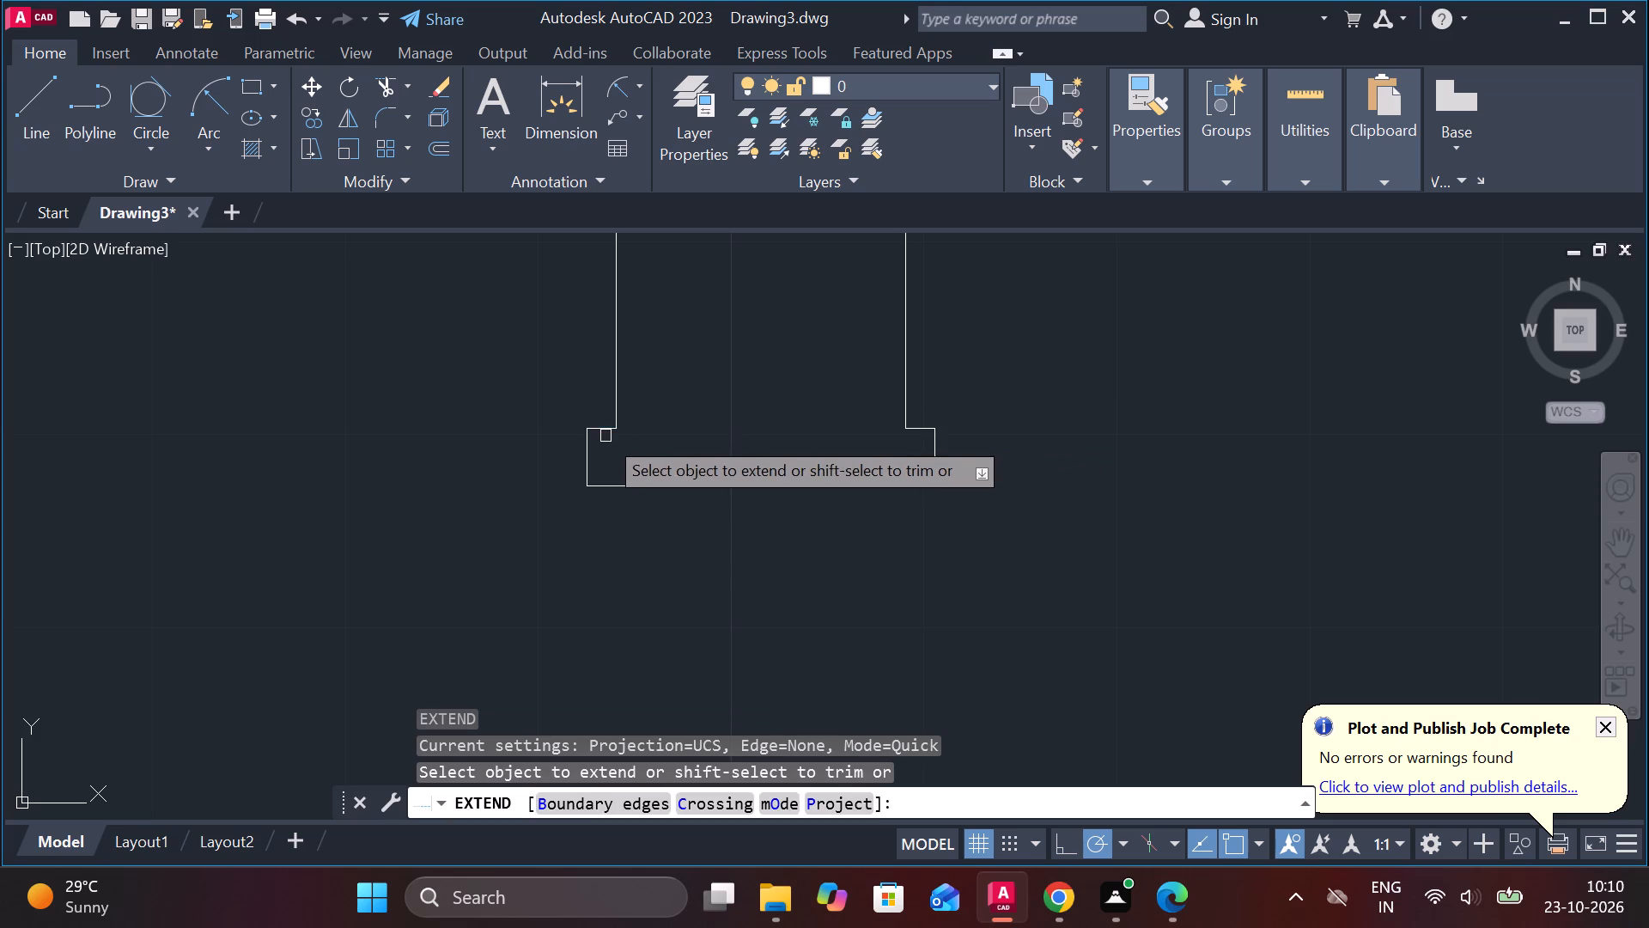
pyautogui.click(603, 434)
pyautogui.press('Escape')
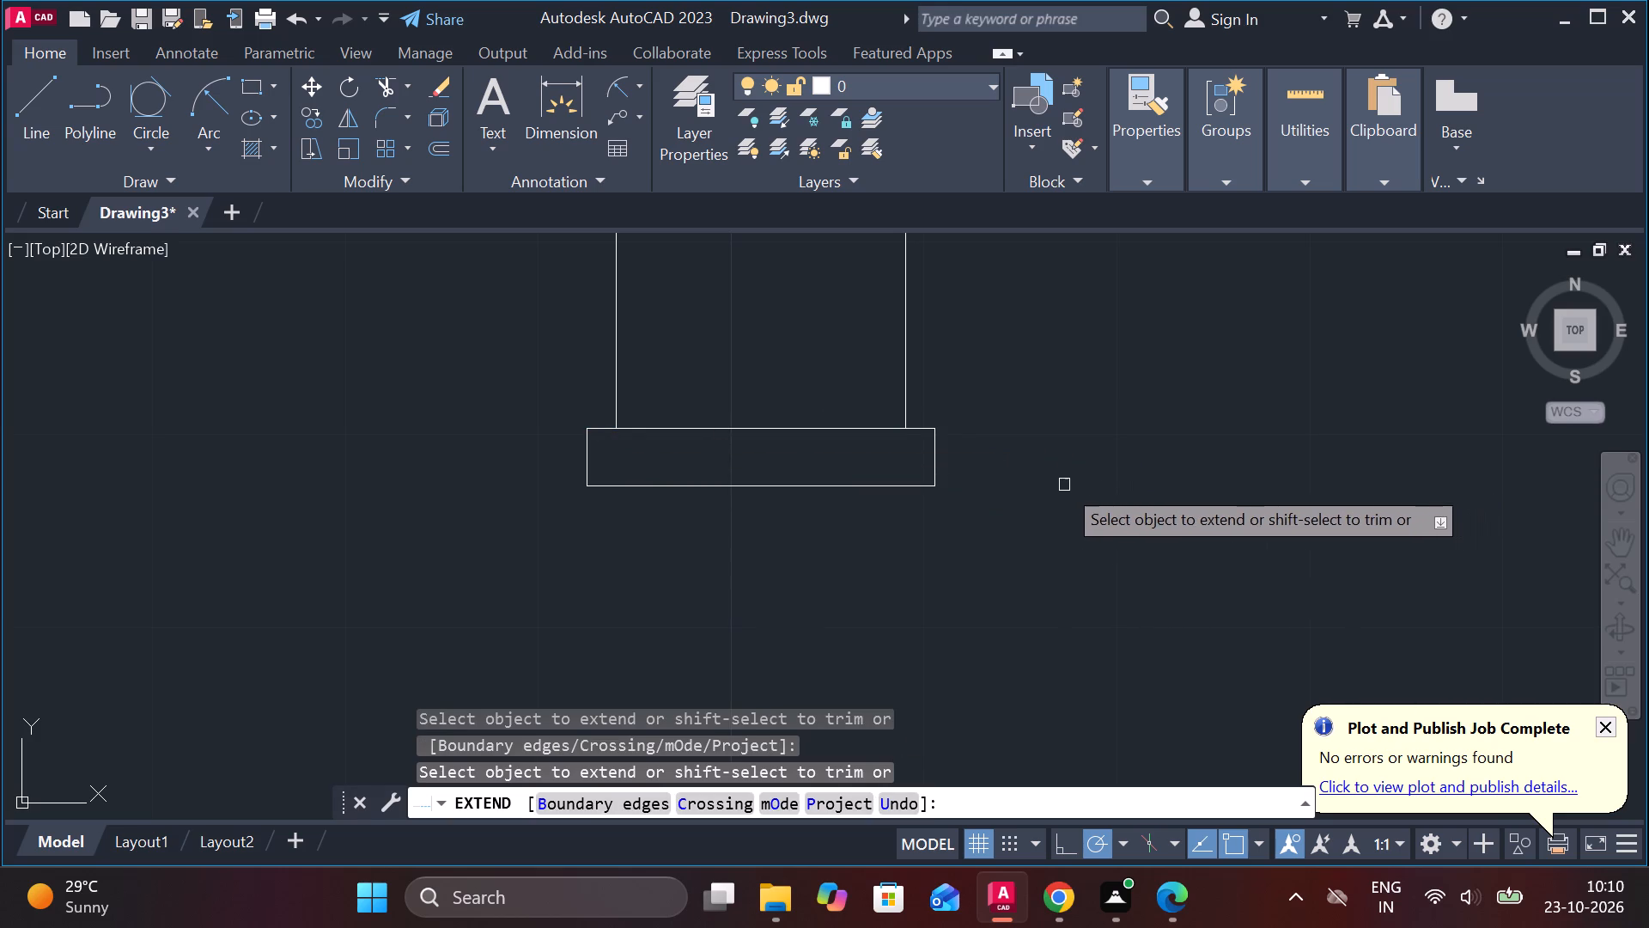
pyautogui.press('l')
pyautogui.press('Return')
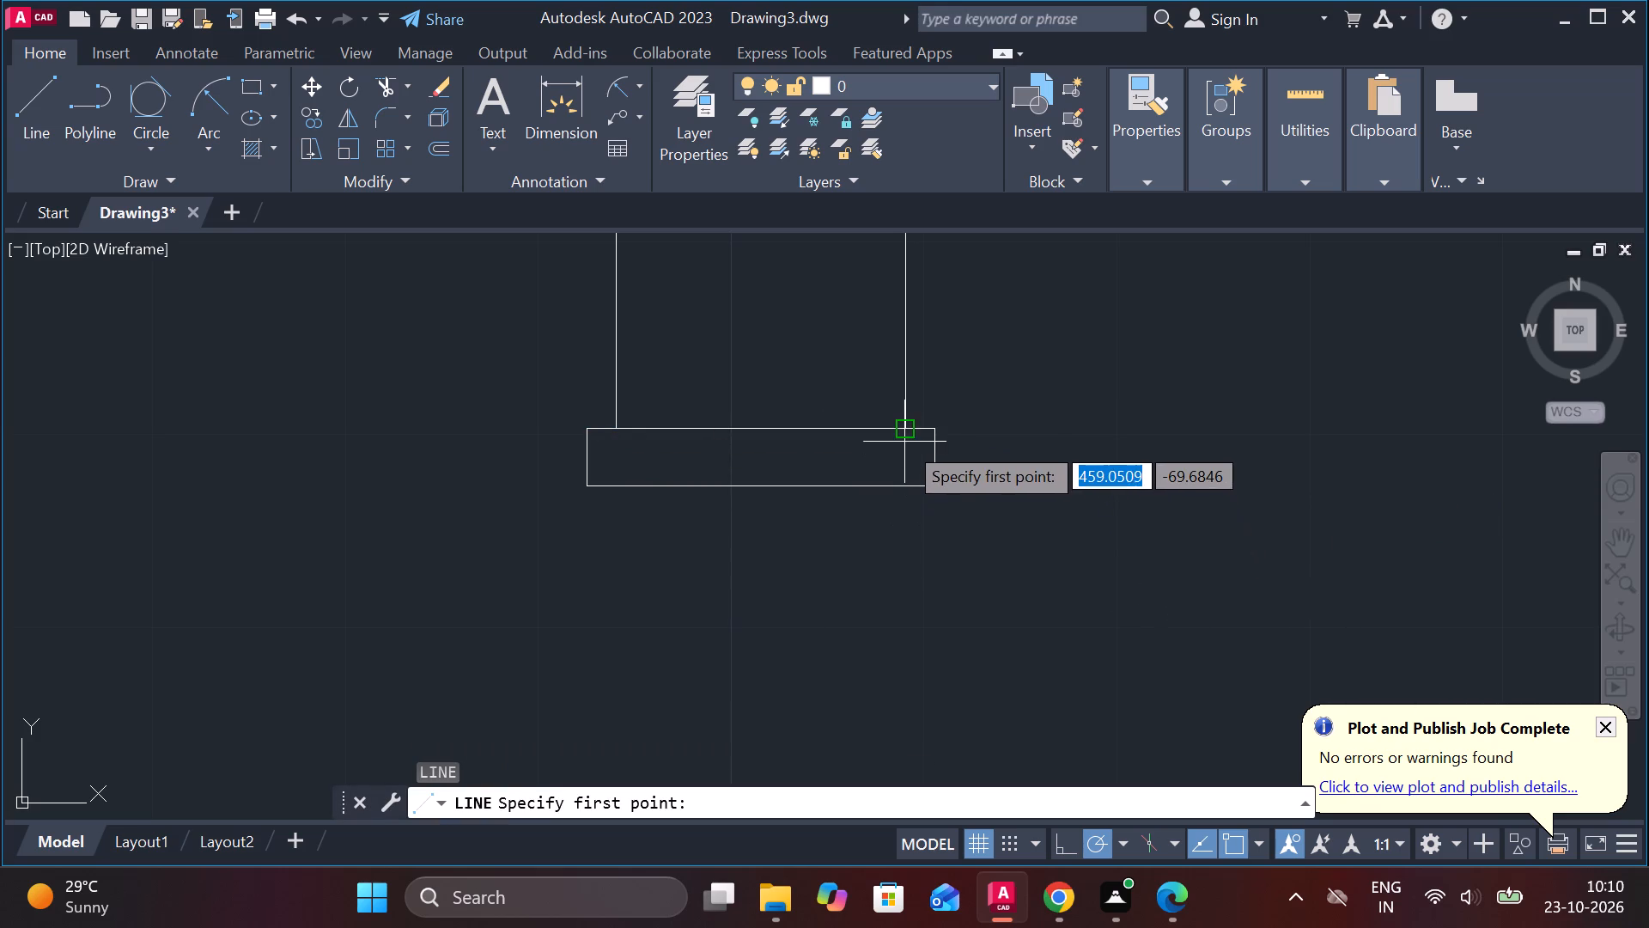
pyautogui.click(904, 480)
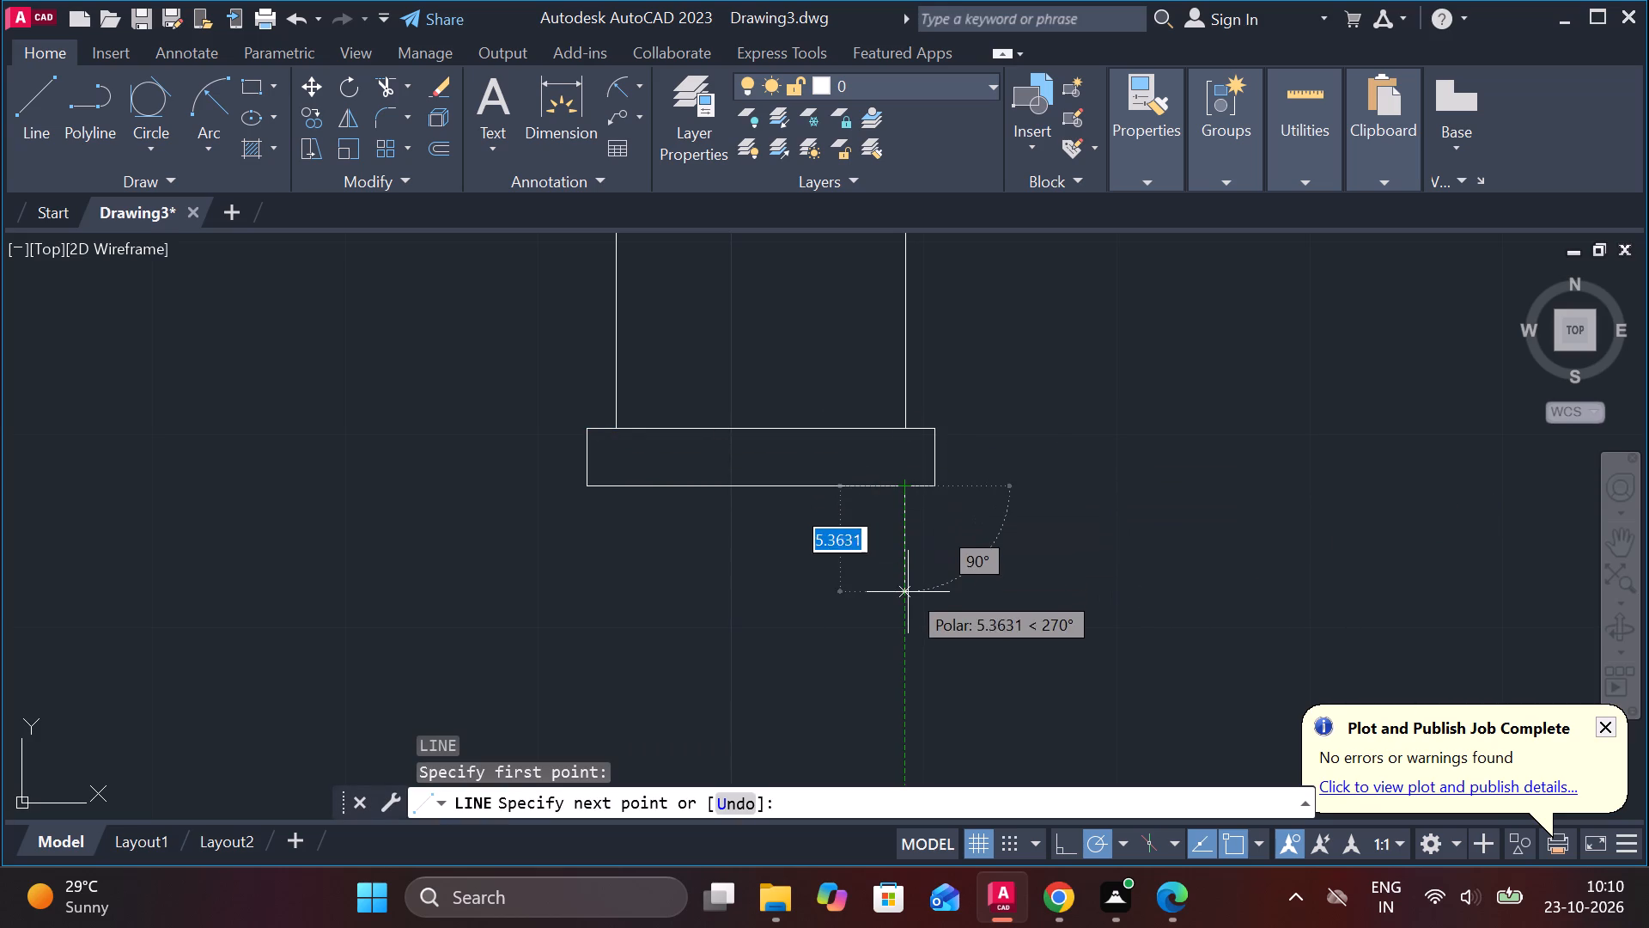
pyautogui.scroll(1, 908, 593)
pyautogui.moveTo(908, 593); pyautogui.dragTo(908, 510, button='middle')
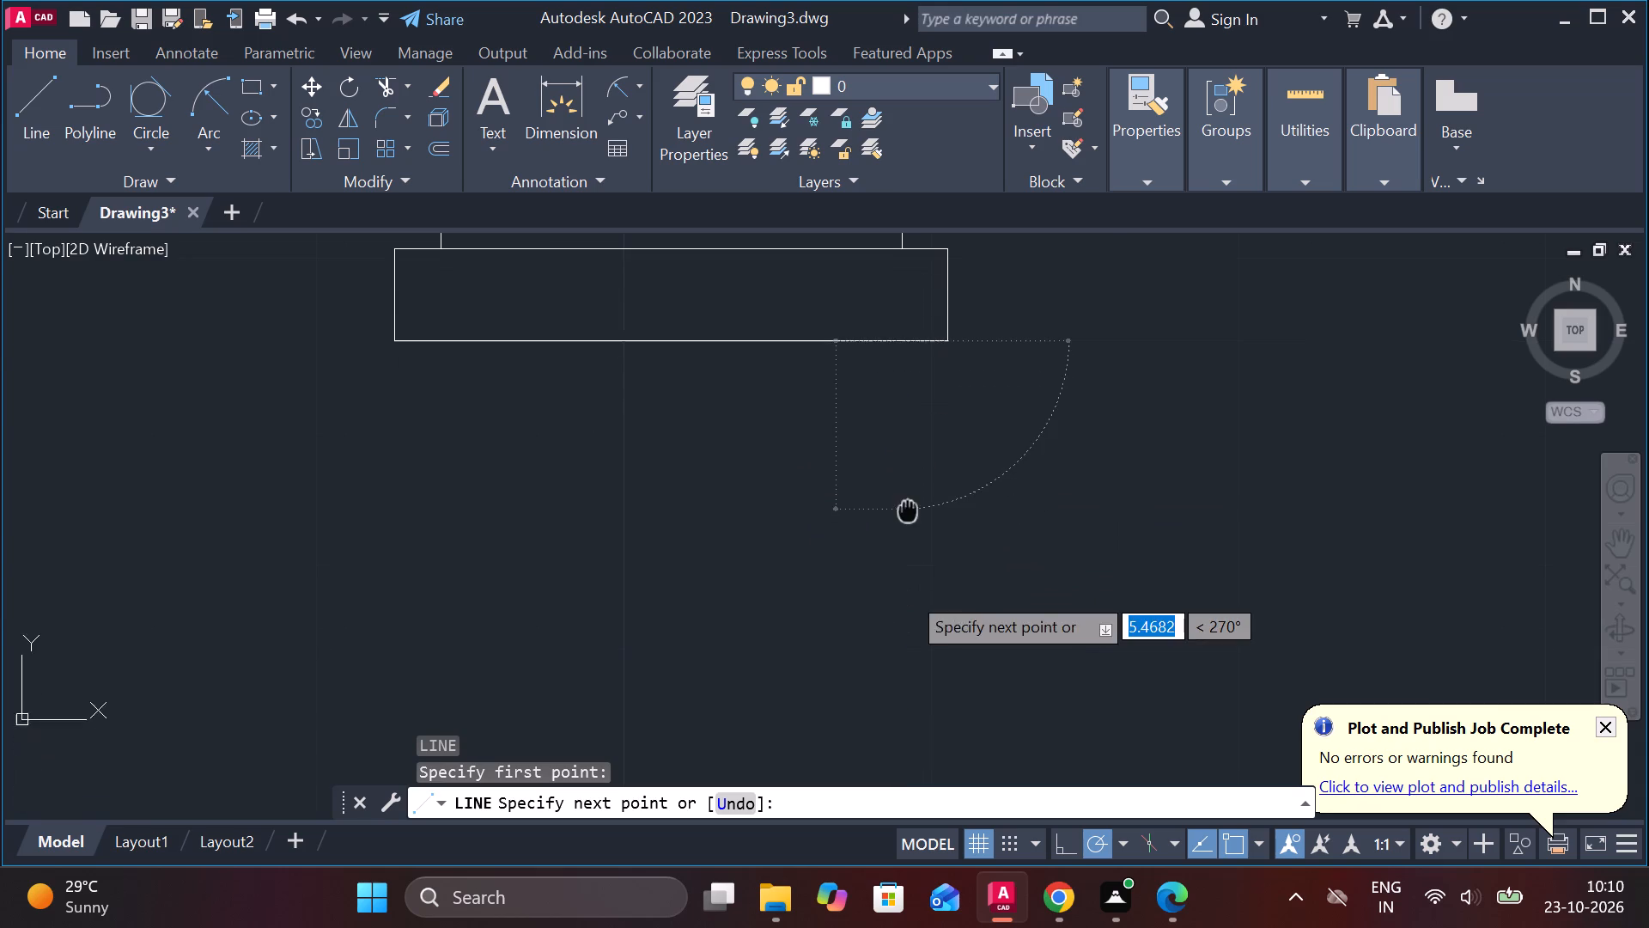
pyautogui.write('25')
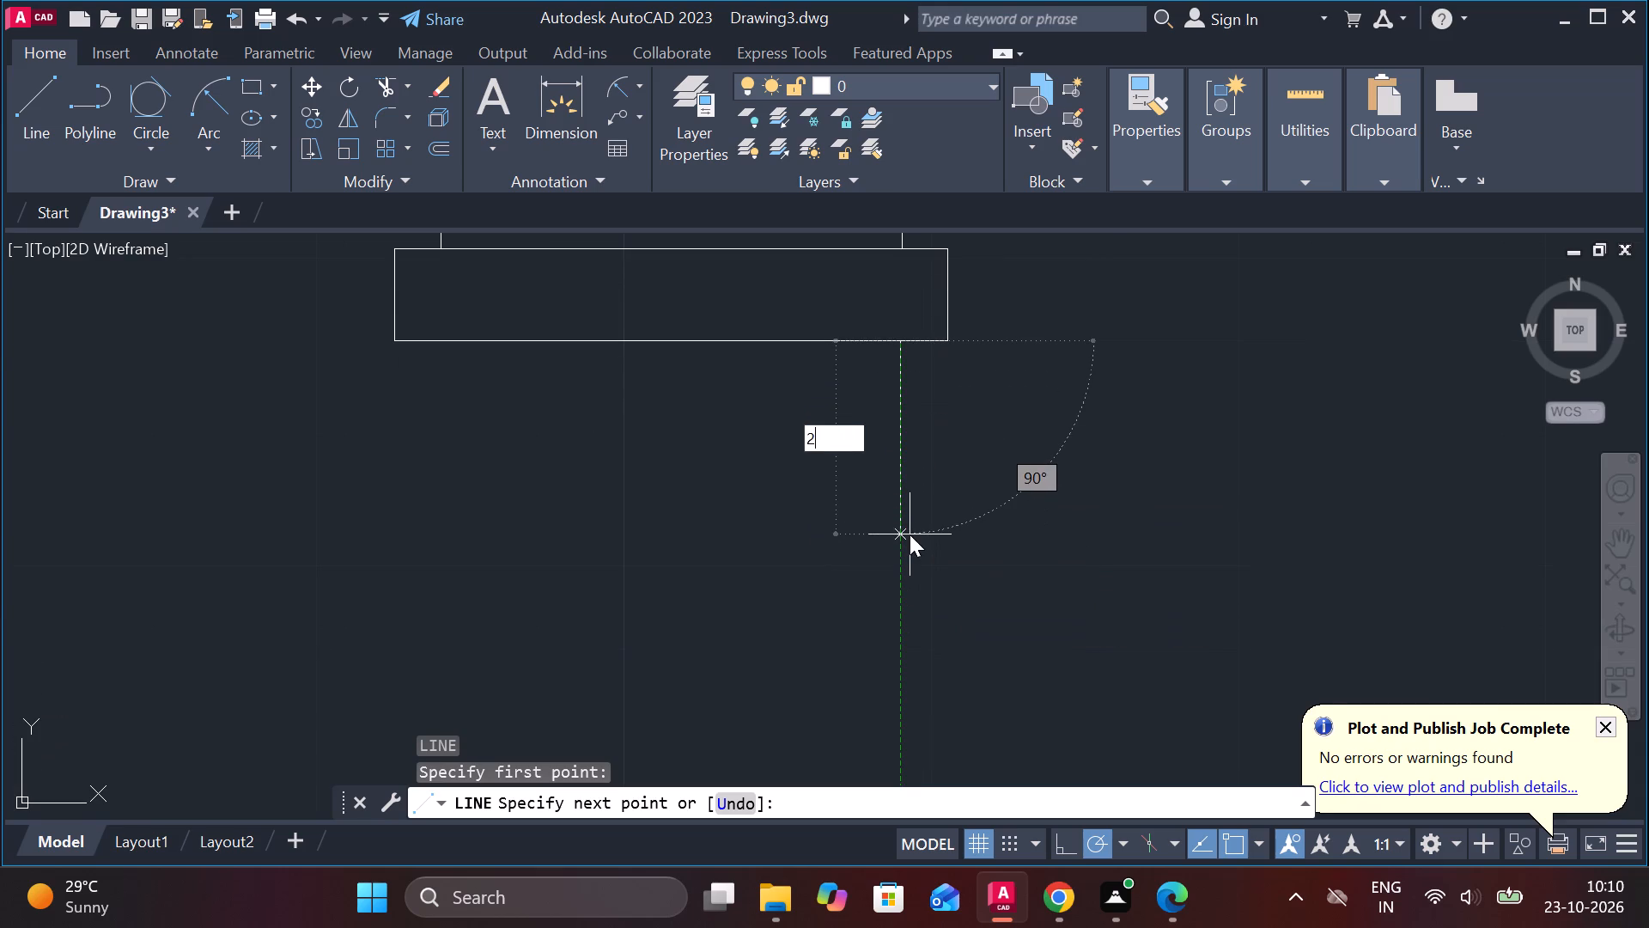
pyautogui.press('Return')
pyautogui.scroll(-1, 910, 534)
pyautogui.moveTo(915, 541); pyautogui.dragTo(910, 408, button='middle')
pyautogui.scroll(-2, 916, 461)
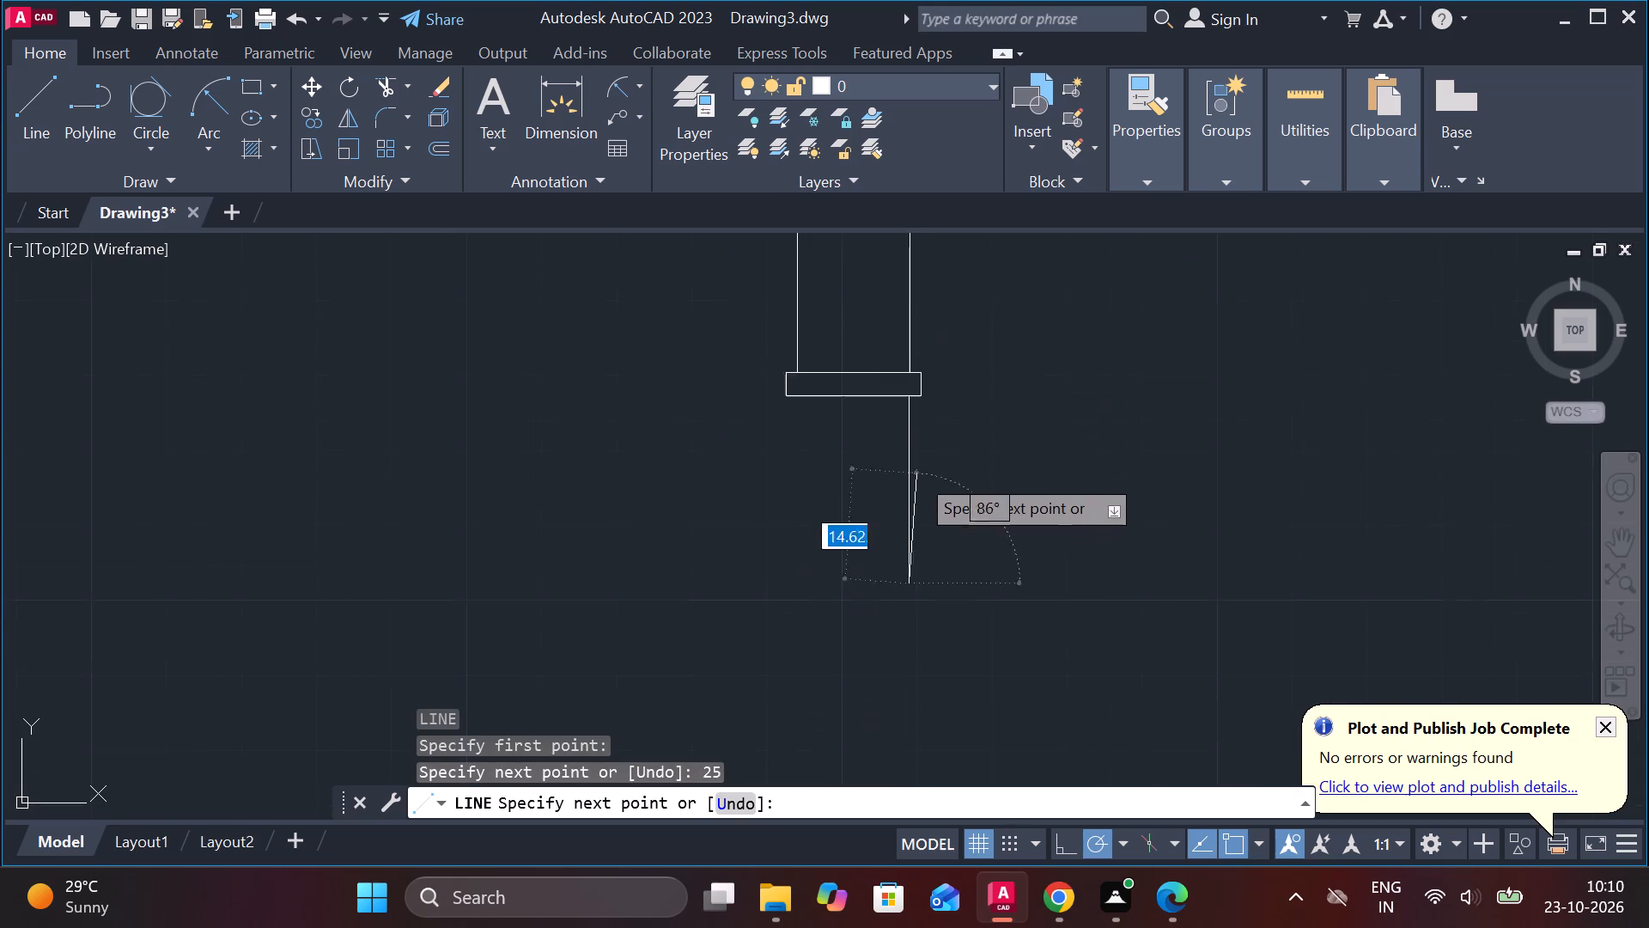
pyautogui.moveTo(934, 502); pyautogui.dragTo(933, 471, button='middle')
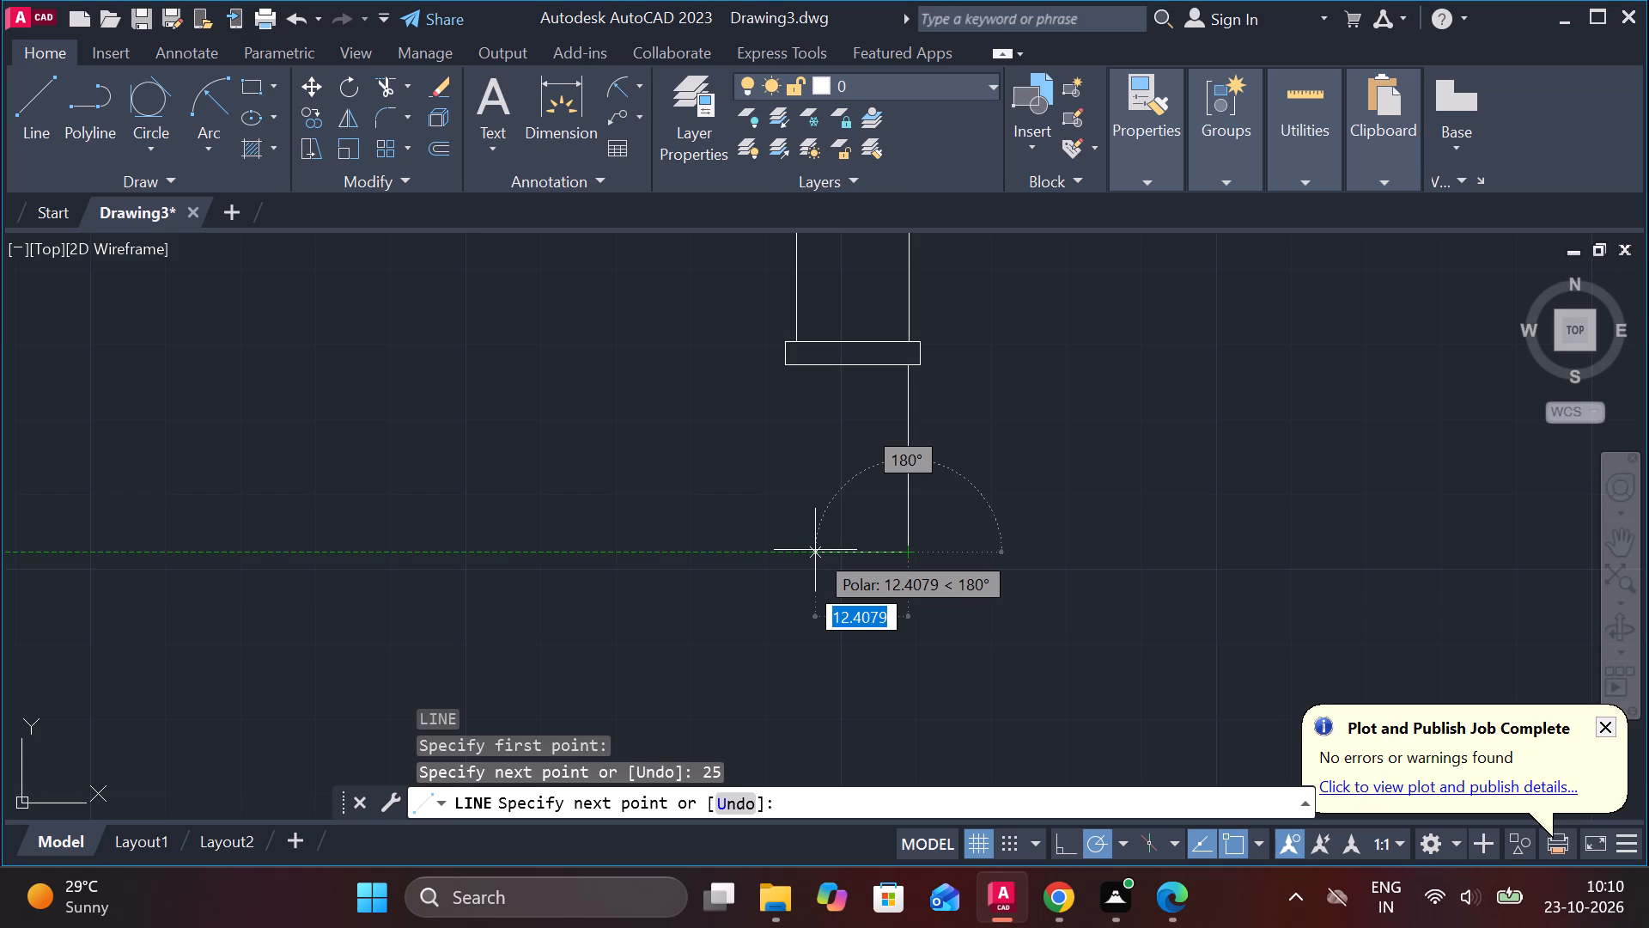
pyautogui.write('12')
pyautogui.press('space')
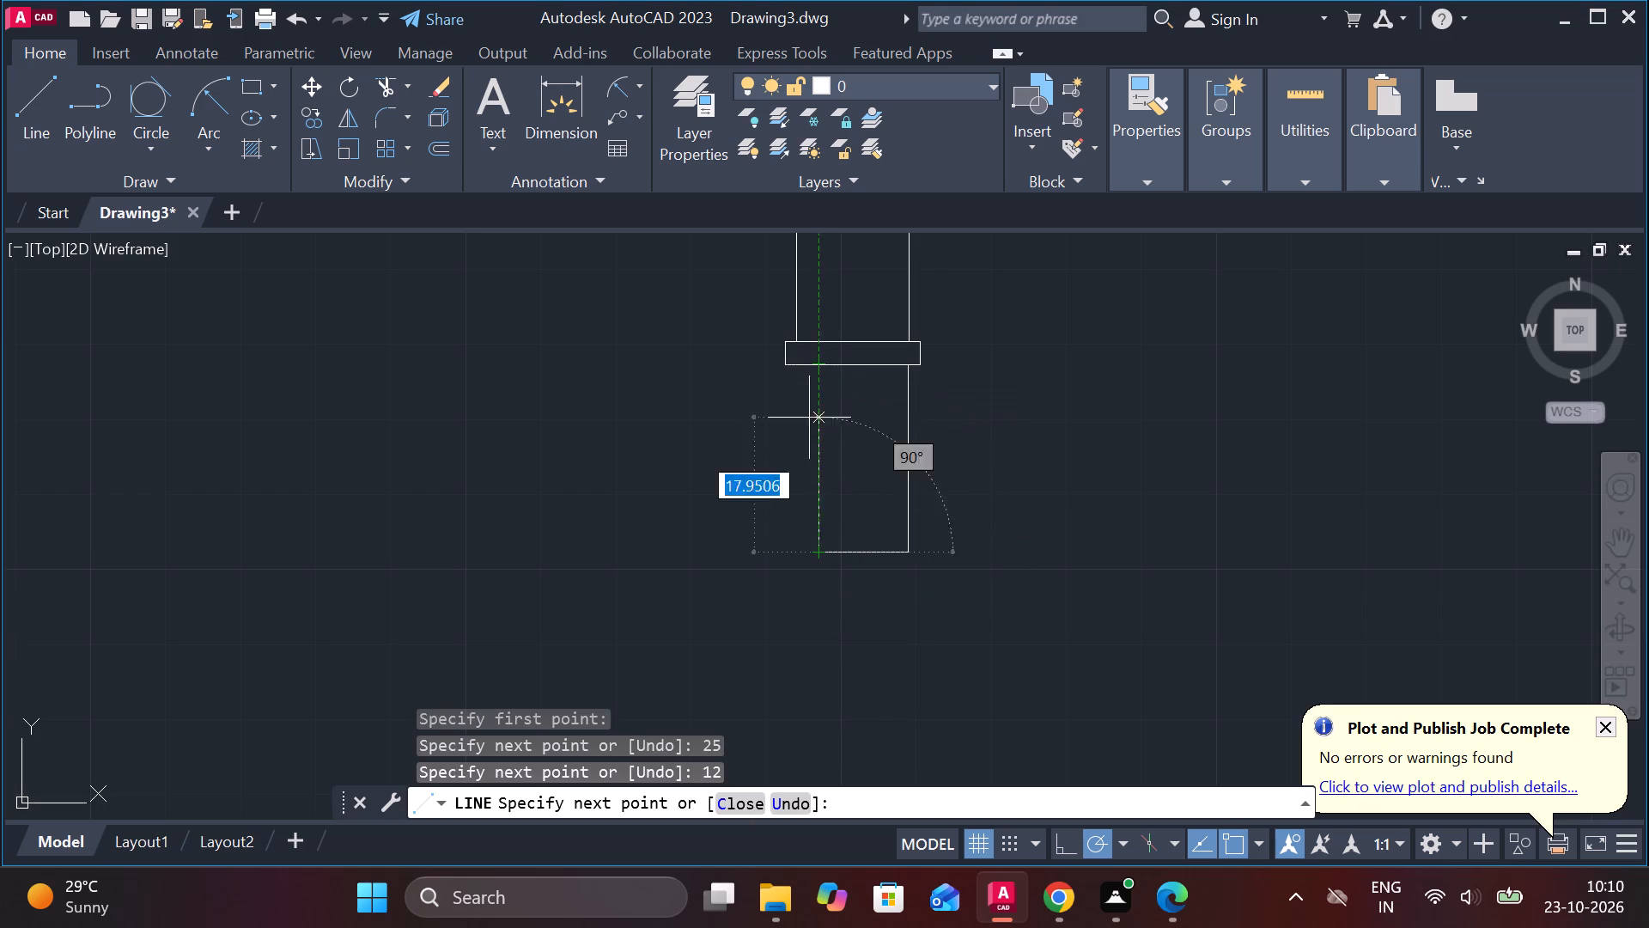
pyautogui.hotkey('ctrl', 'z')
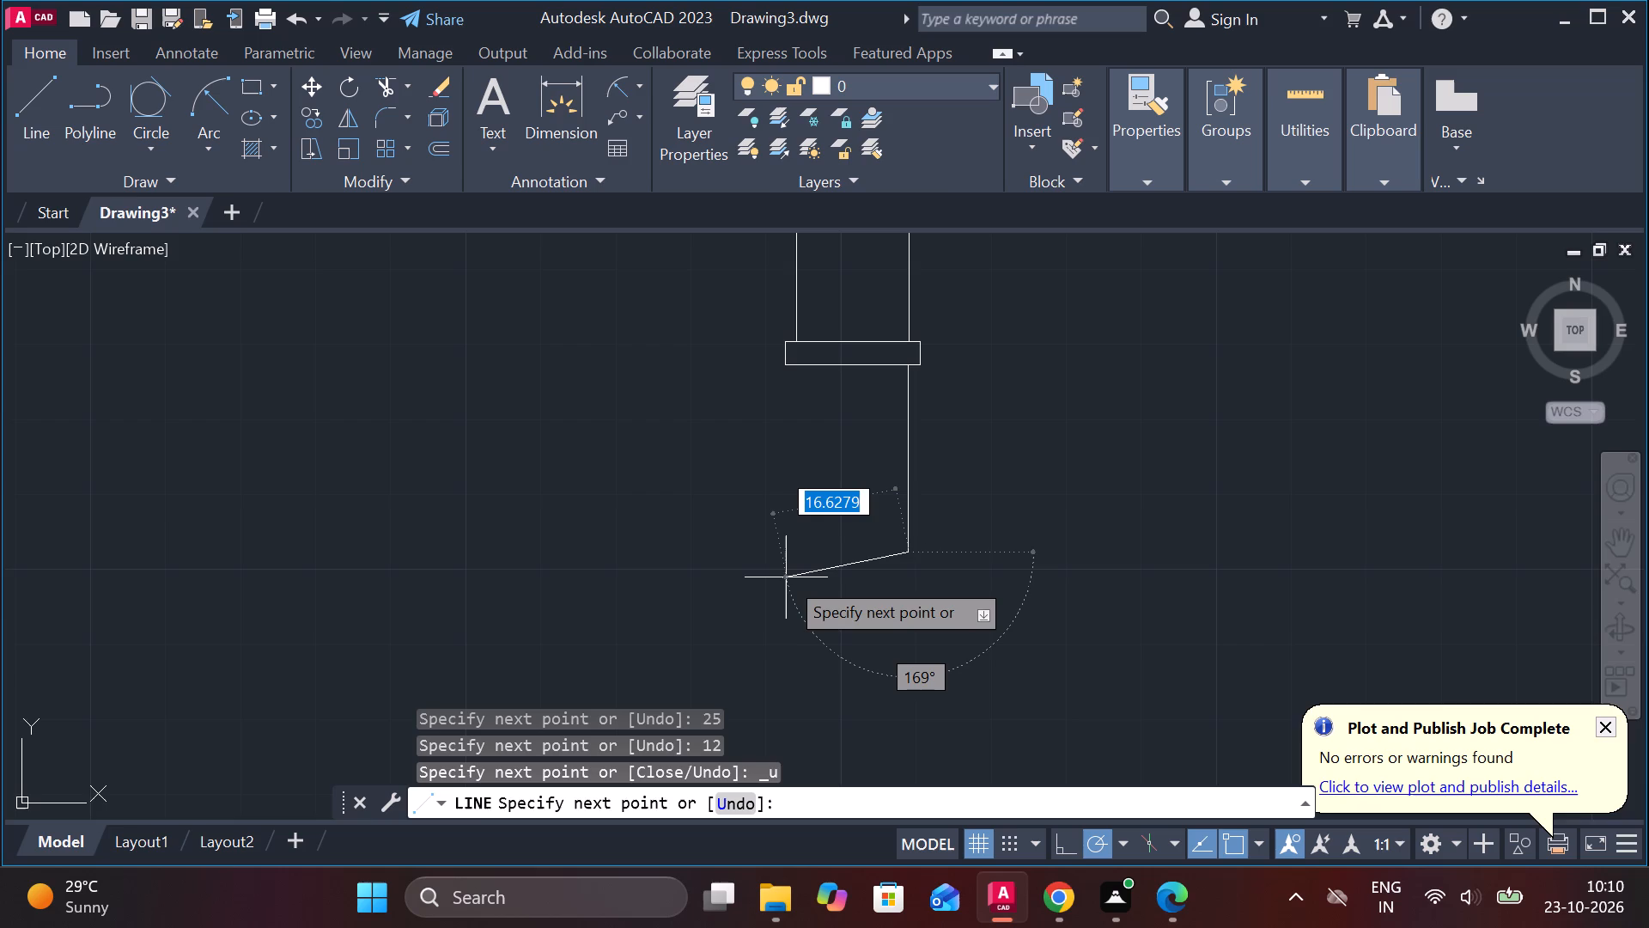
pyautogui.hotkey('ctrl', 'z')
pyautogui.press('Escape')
# Below the collar, draw a stub starting 6 right of its bottom edge's midpoint: 25 down, 12 left and 25 up.
pyautogui.scroll(-2, 904, 565)
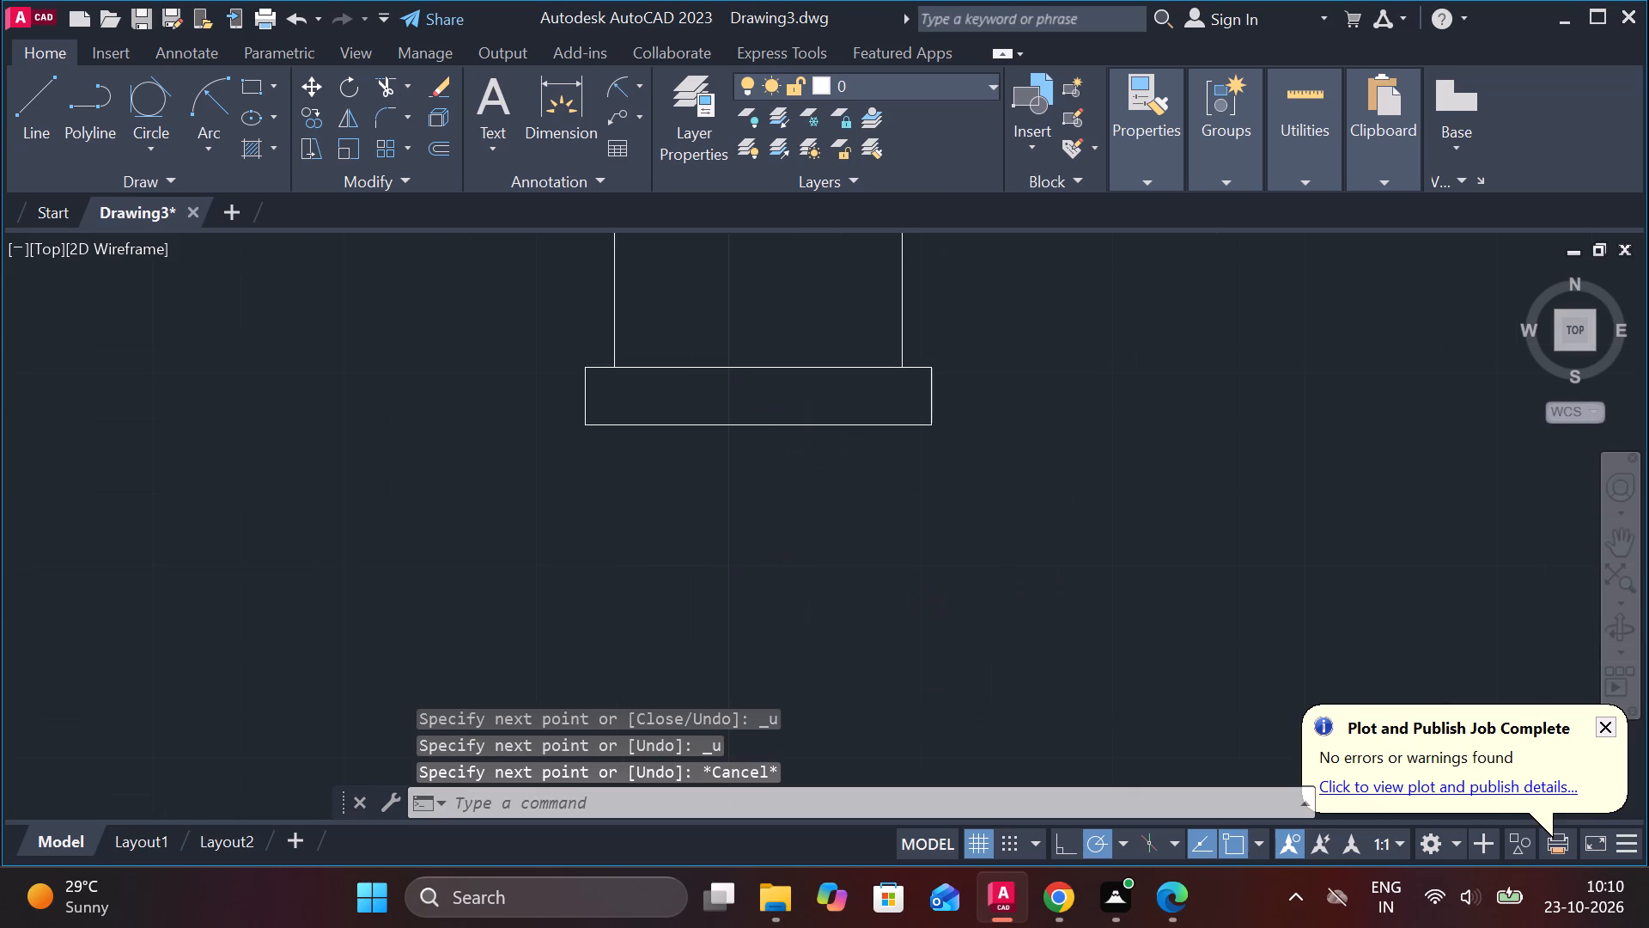
pyautogui.press('l')
pyautogui.press('Return')
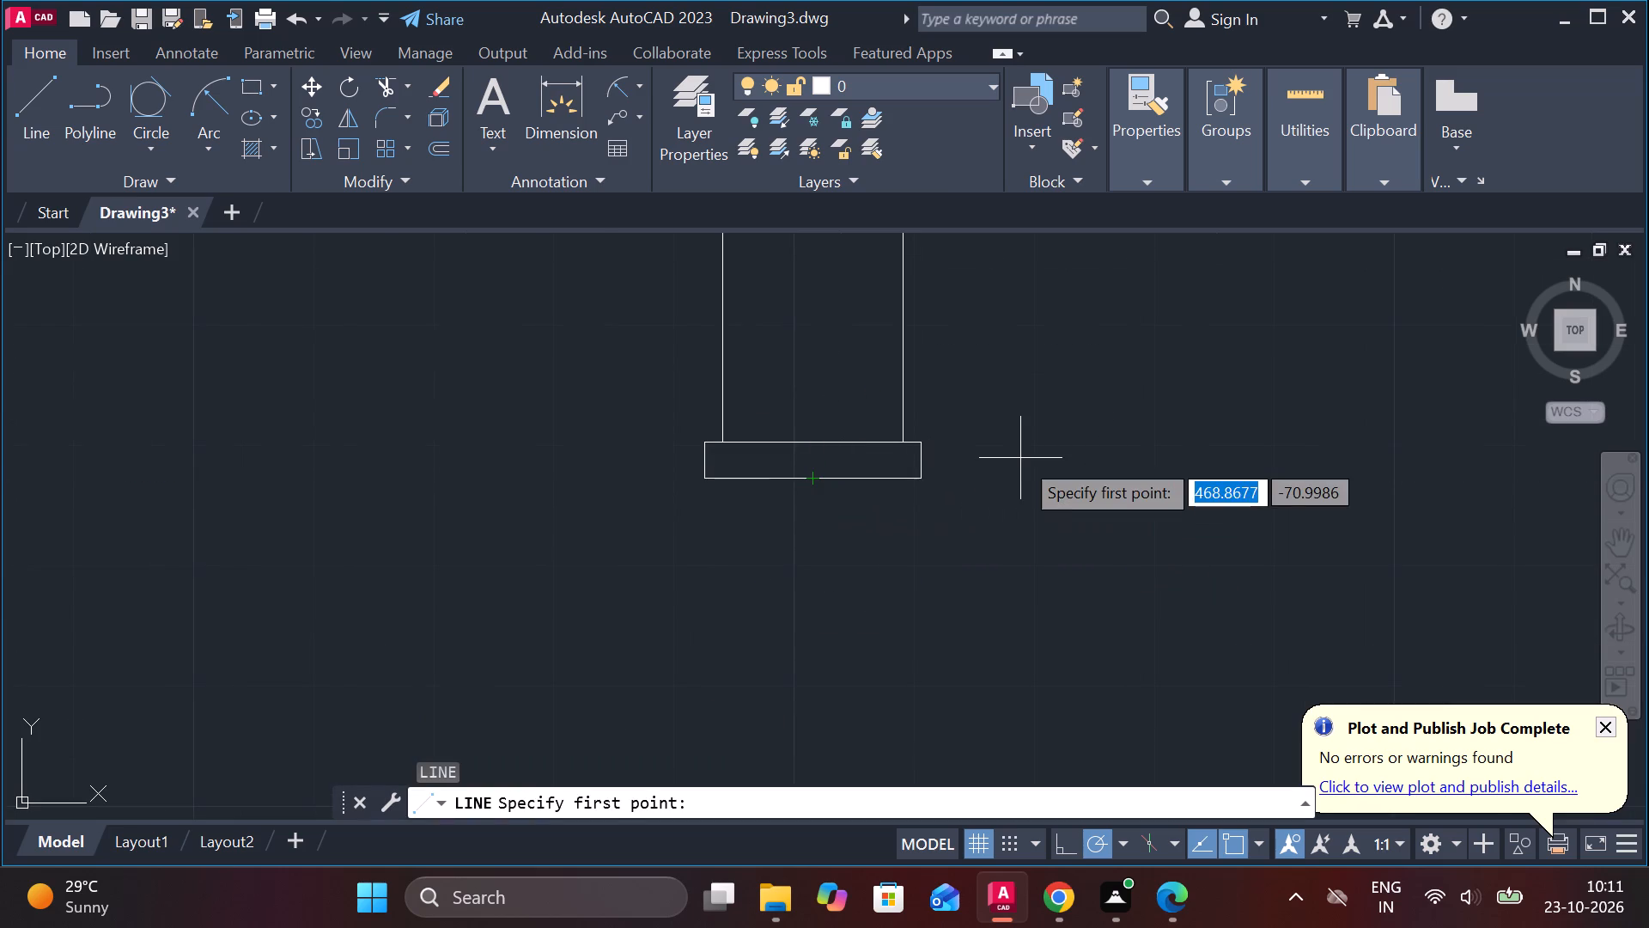
pyautogui.press('1')
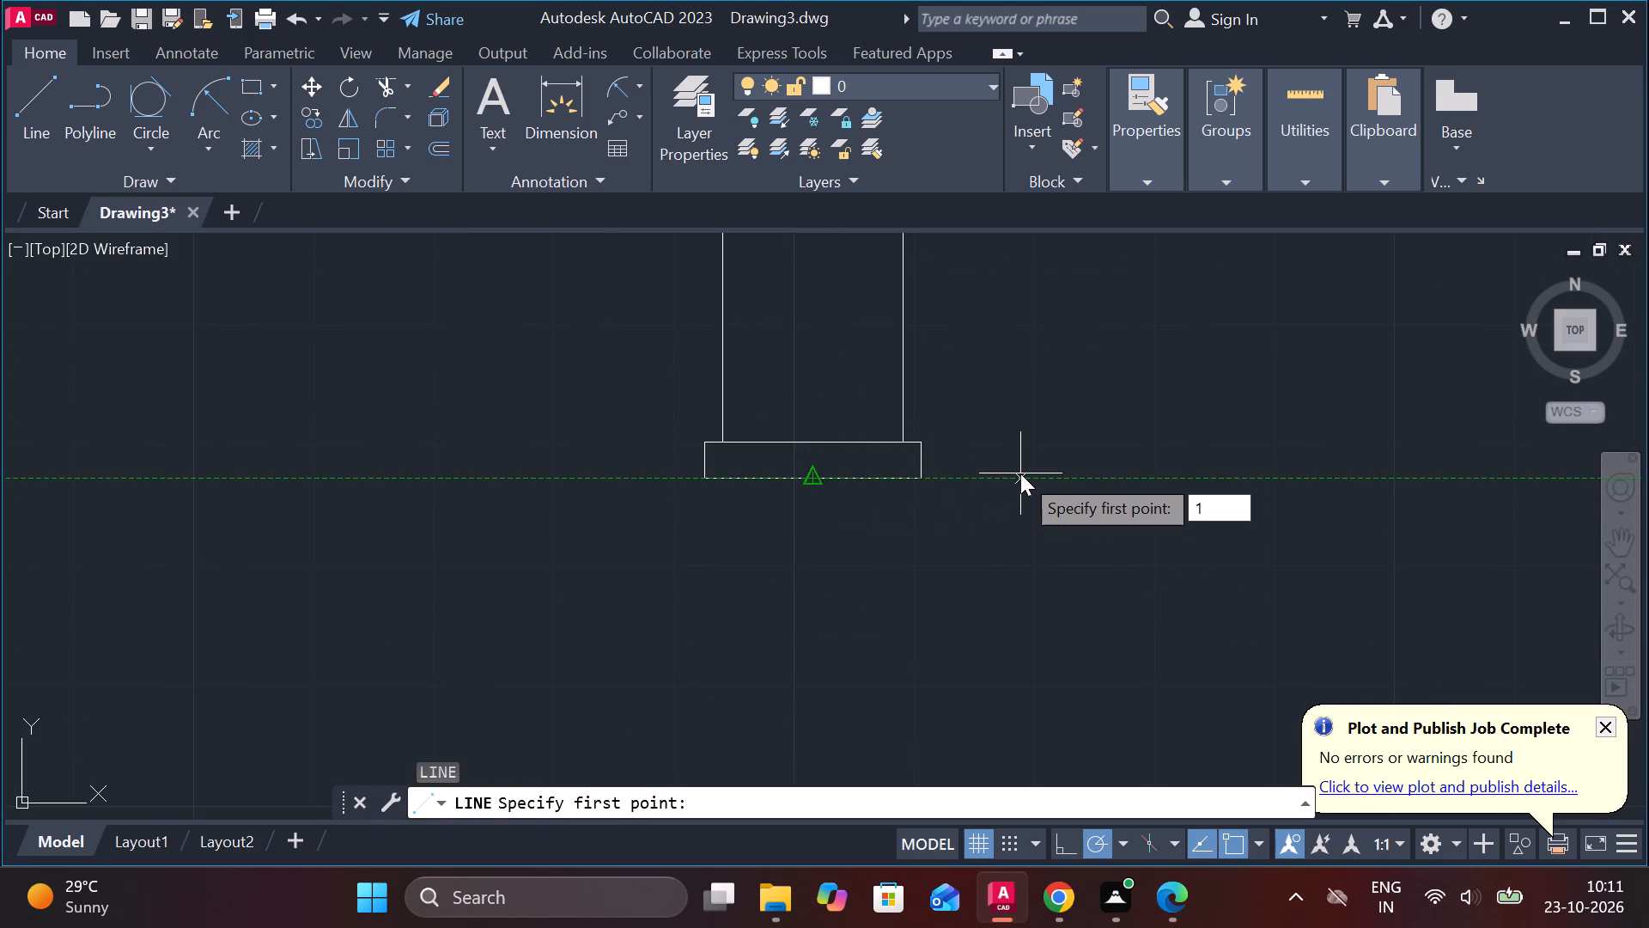
pyautogui.press('BackSpace')
pyautogui.press('6')
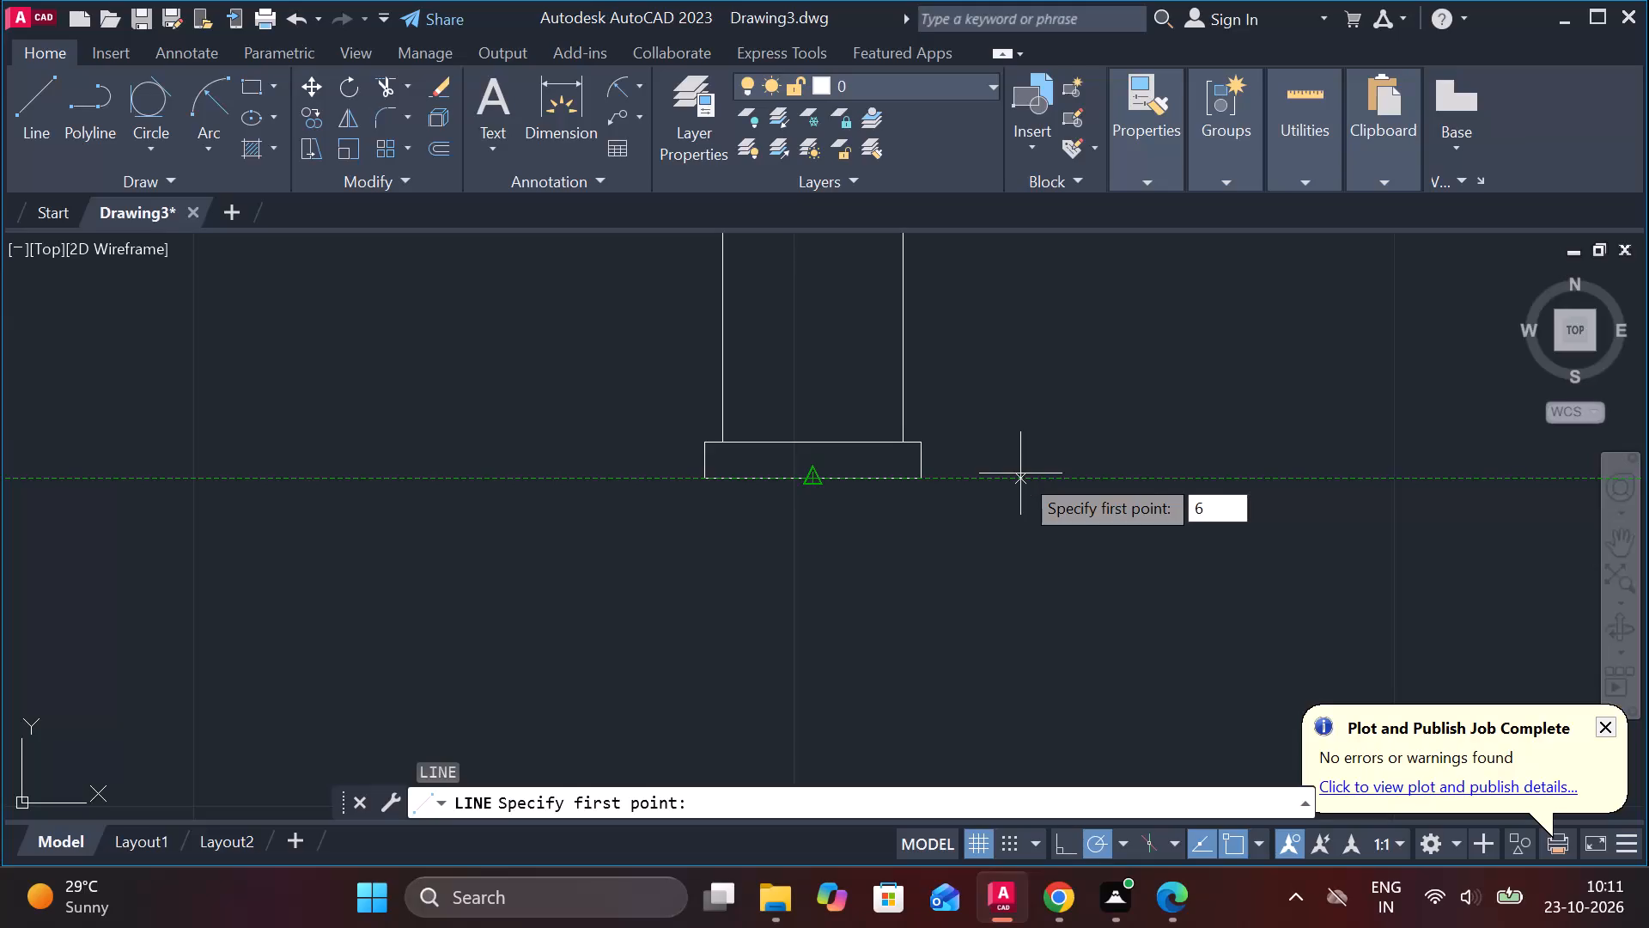
pyautogui.press('Return')
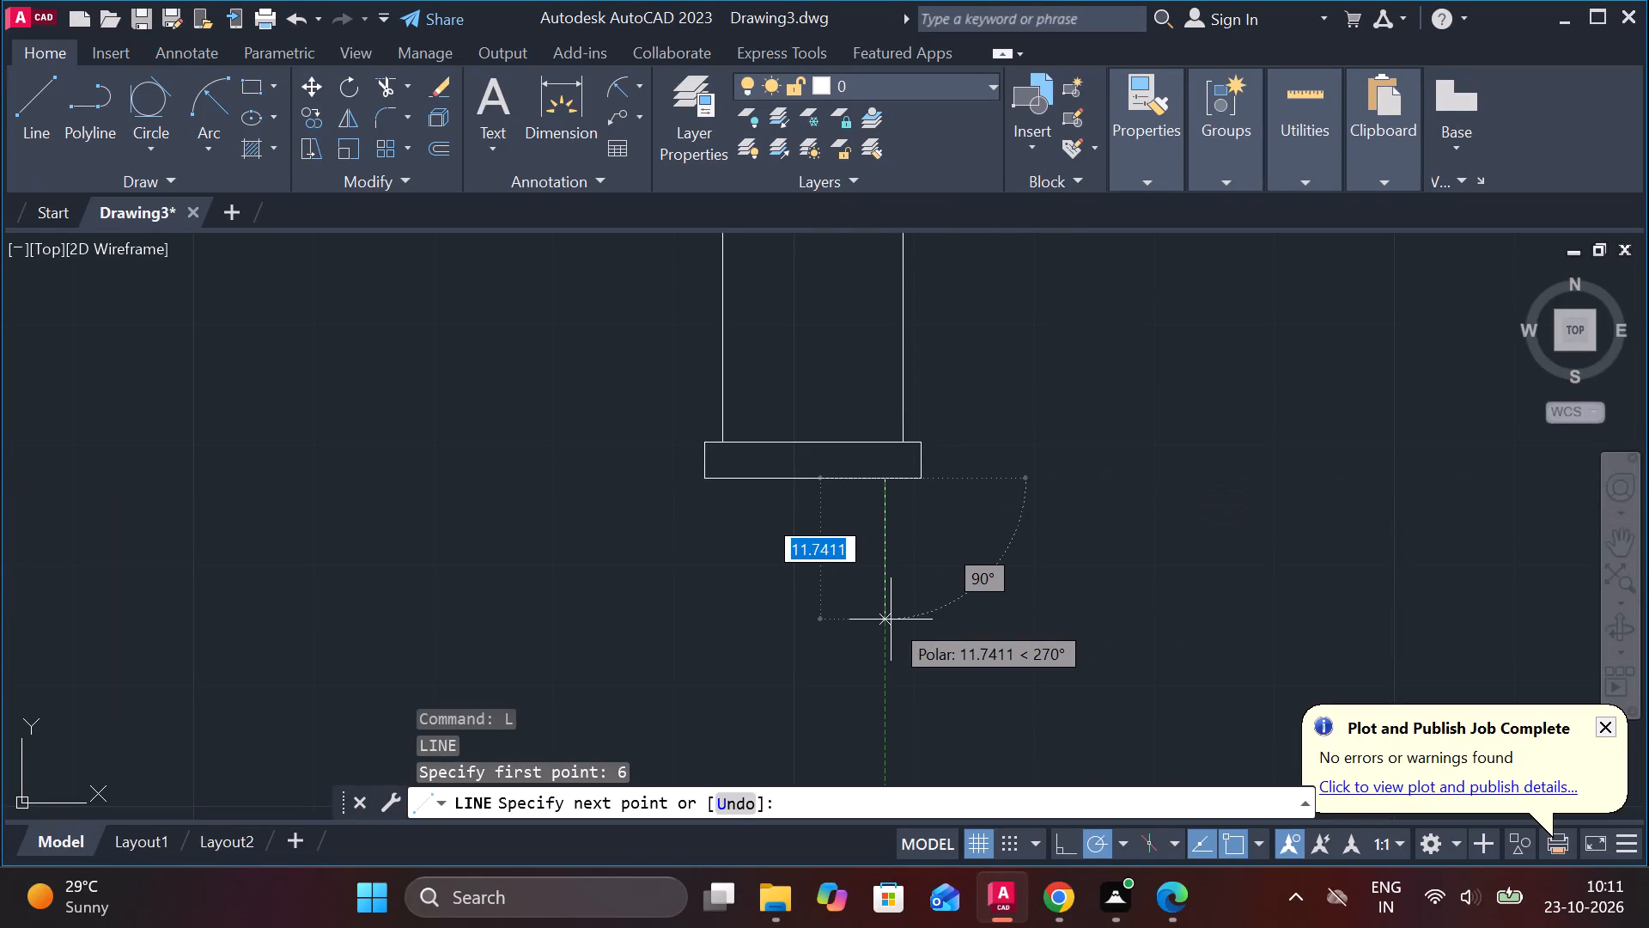
pyautogui.write('25')
pyautogui.press('space')
pyautogui.moveTo(634, 642); pyautogui.dragTo(640, 528, button='middle')
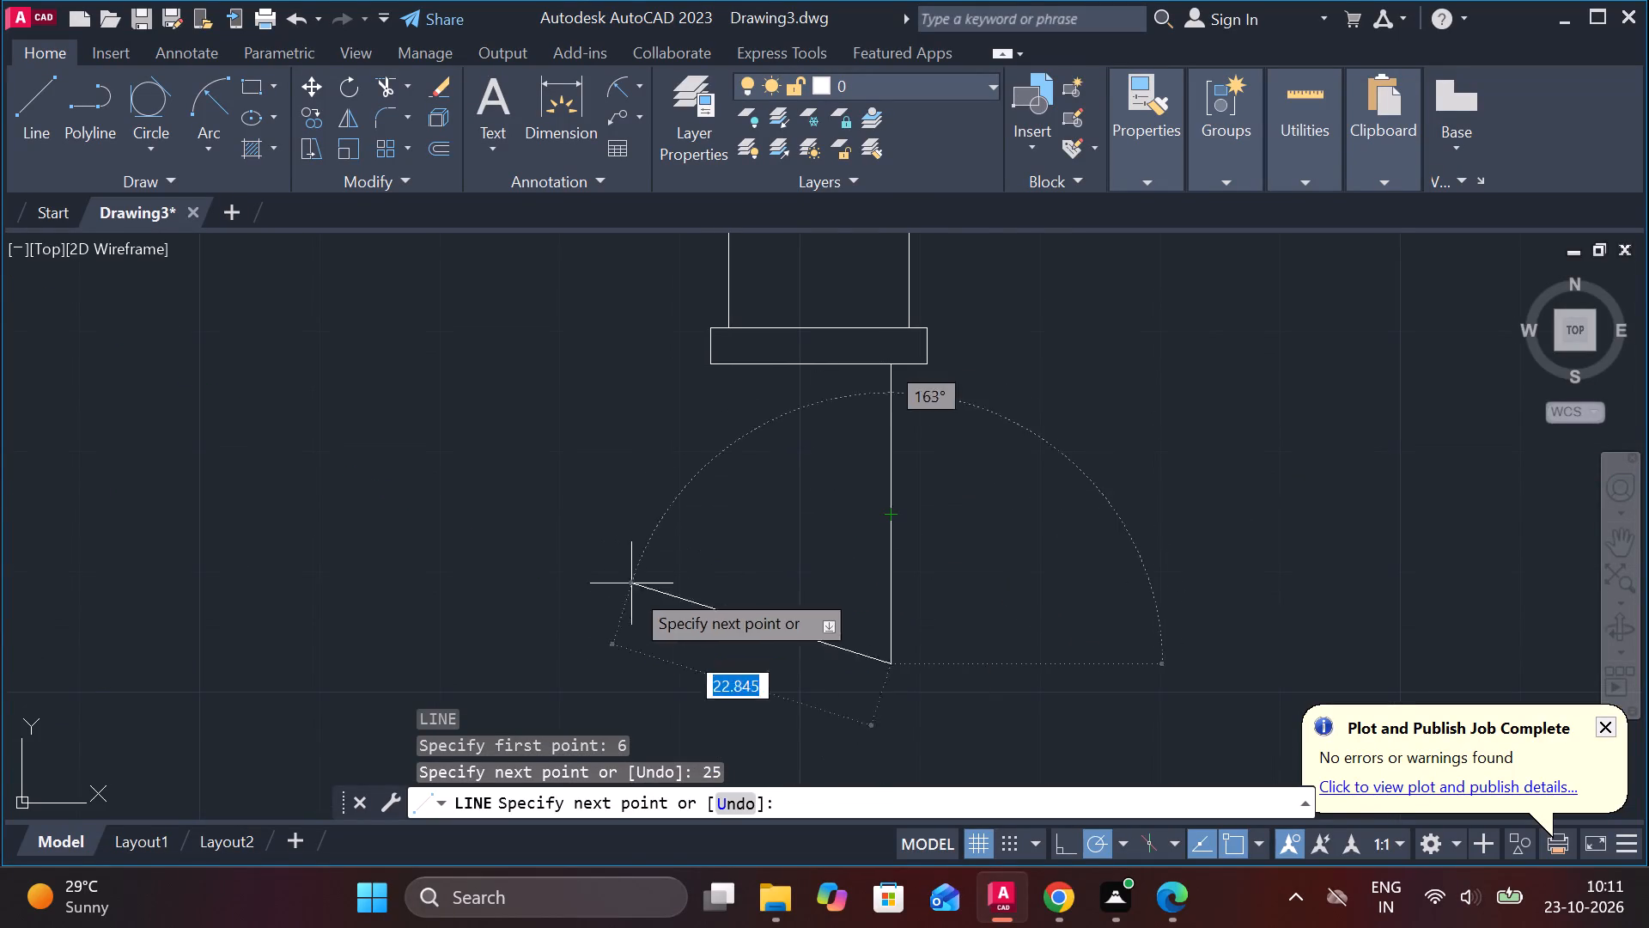
pyautogui.press('2')
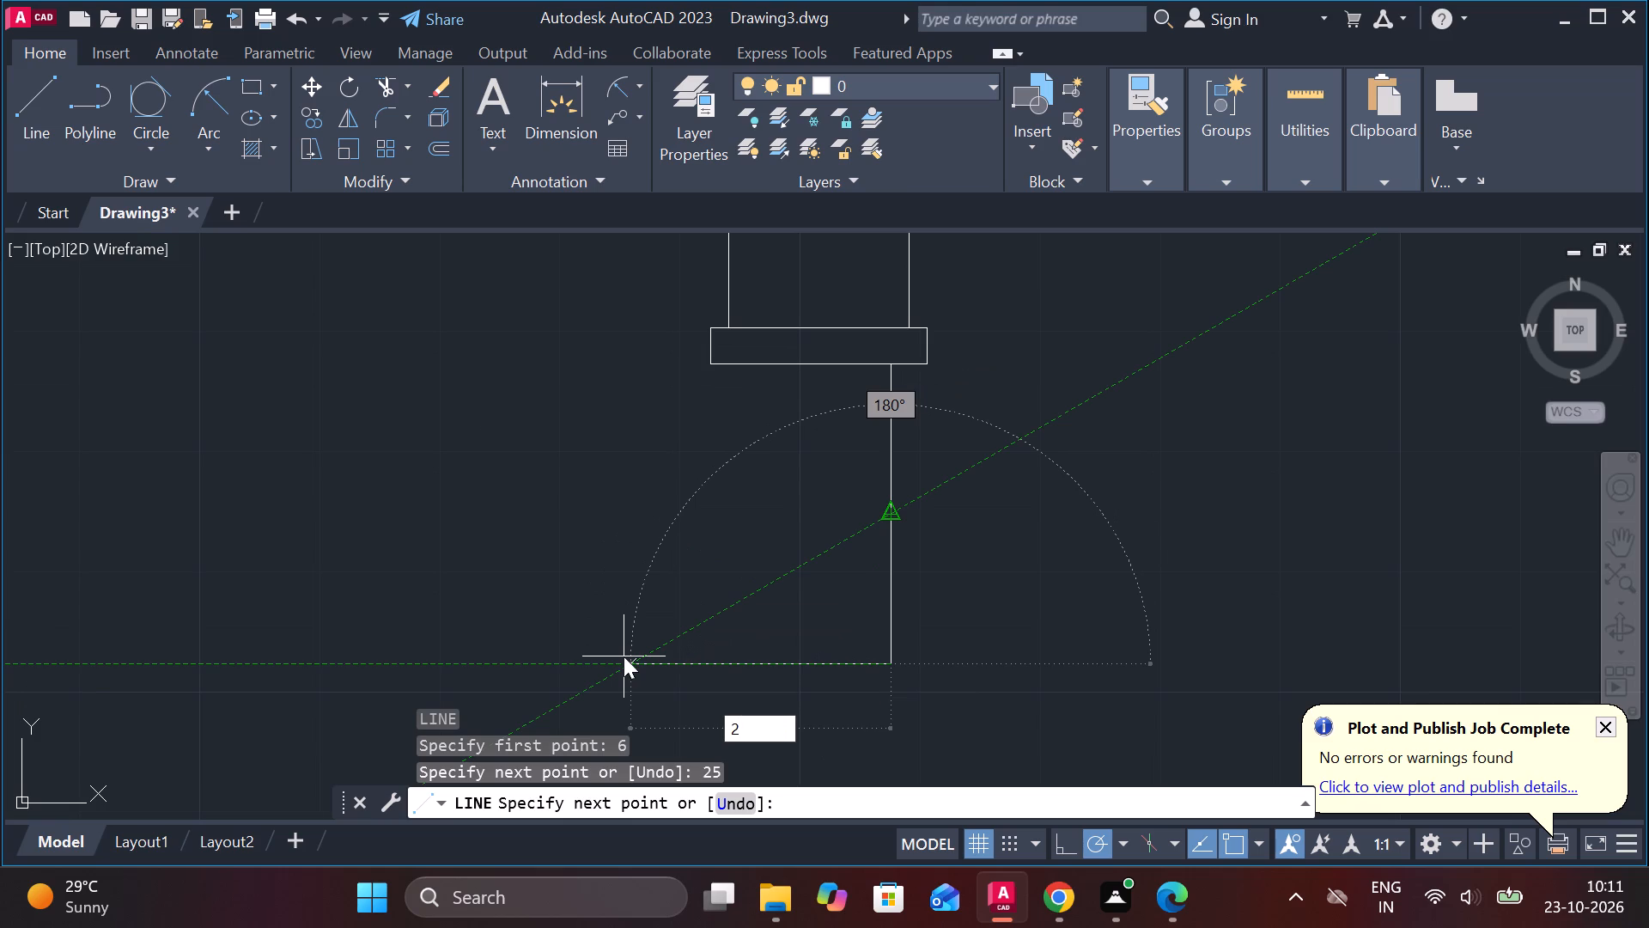
pyautogui.press('BackSpace')
pyautogui.write('12')
pyautogui.press('space')
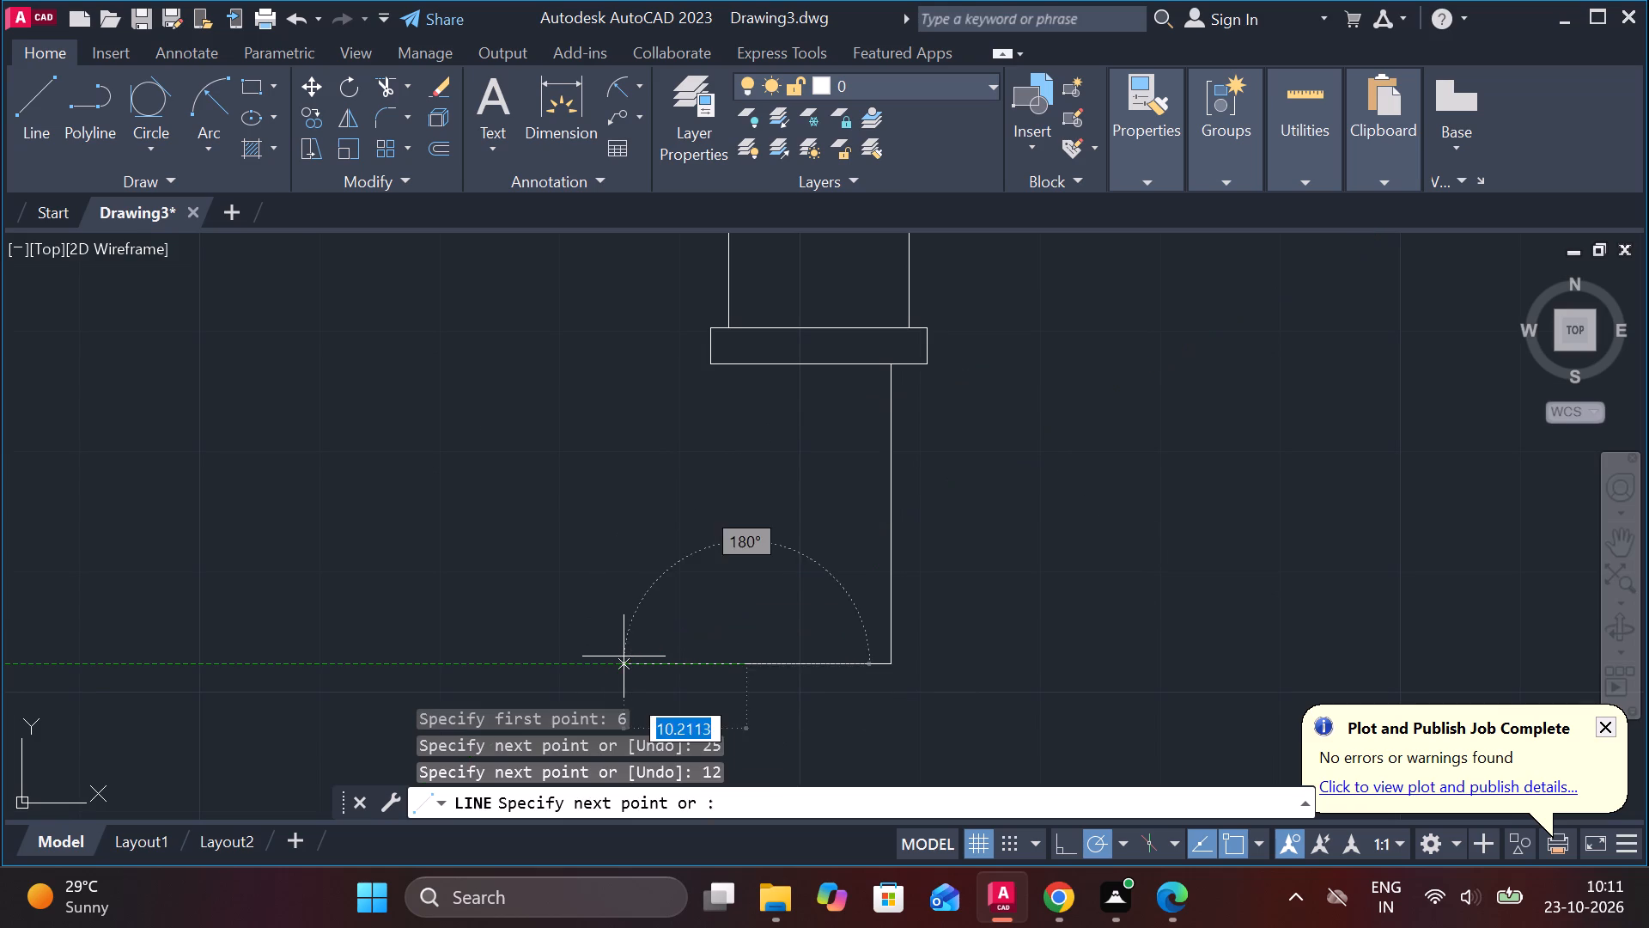
pyautogui.write('25')
pyautogui.press('Return')
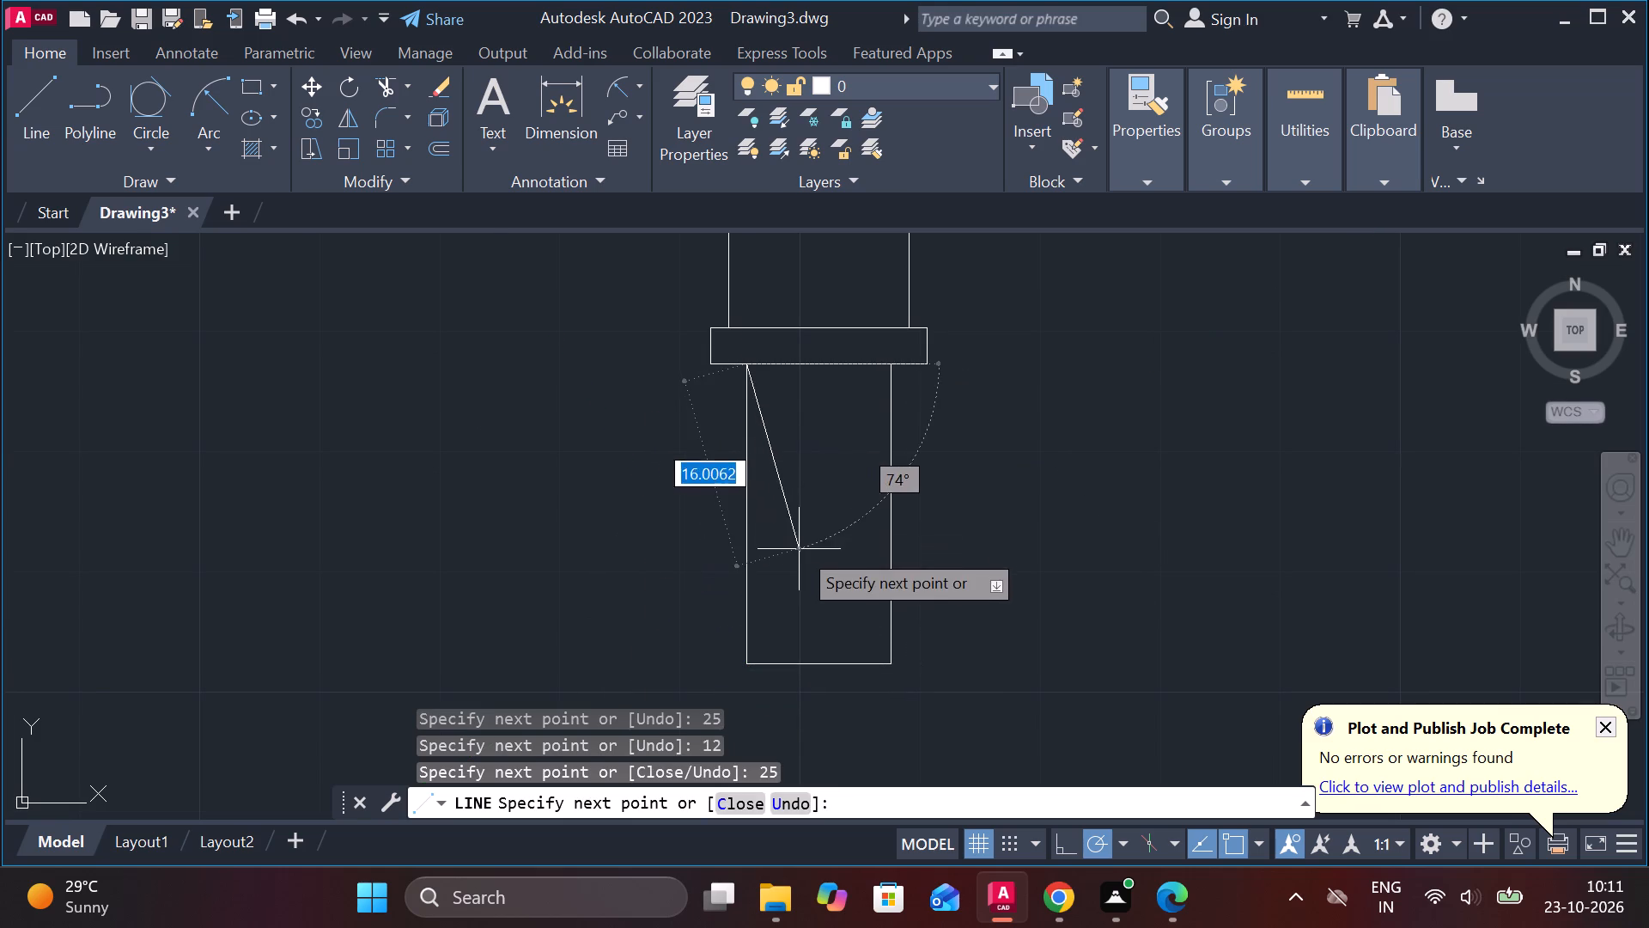
pyautogui.press('Escape')
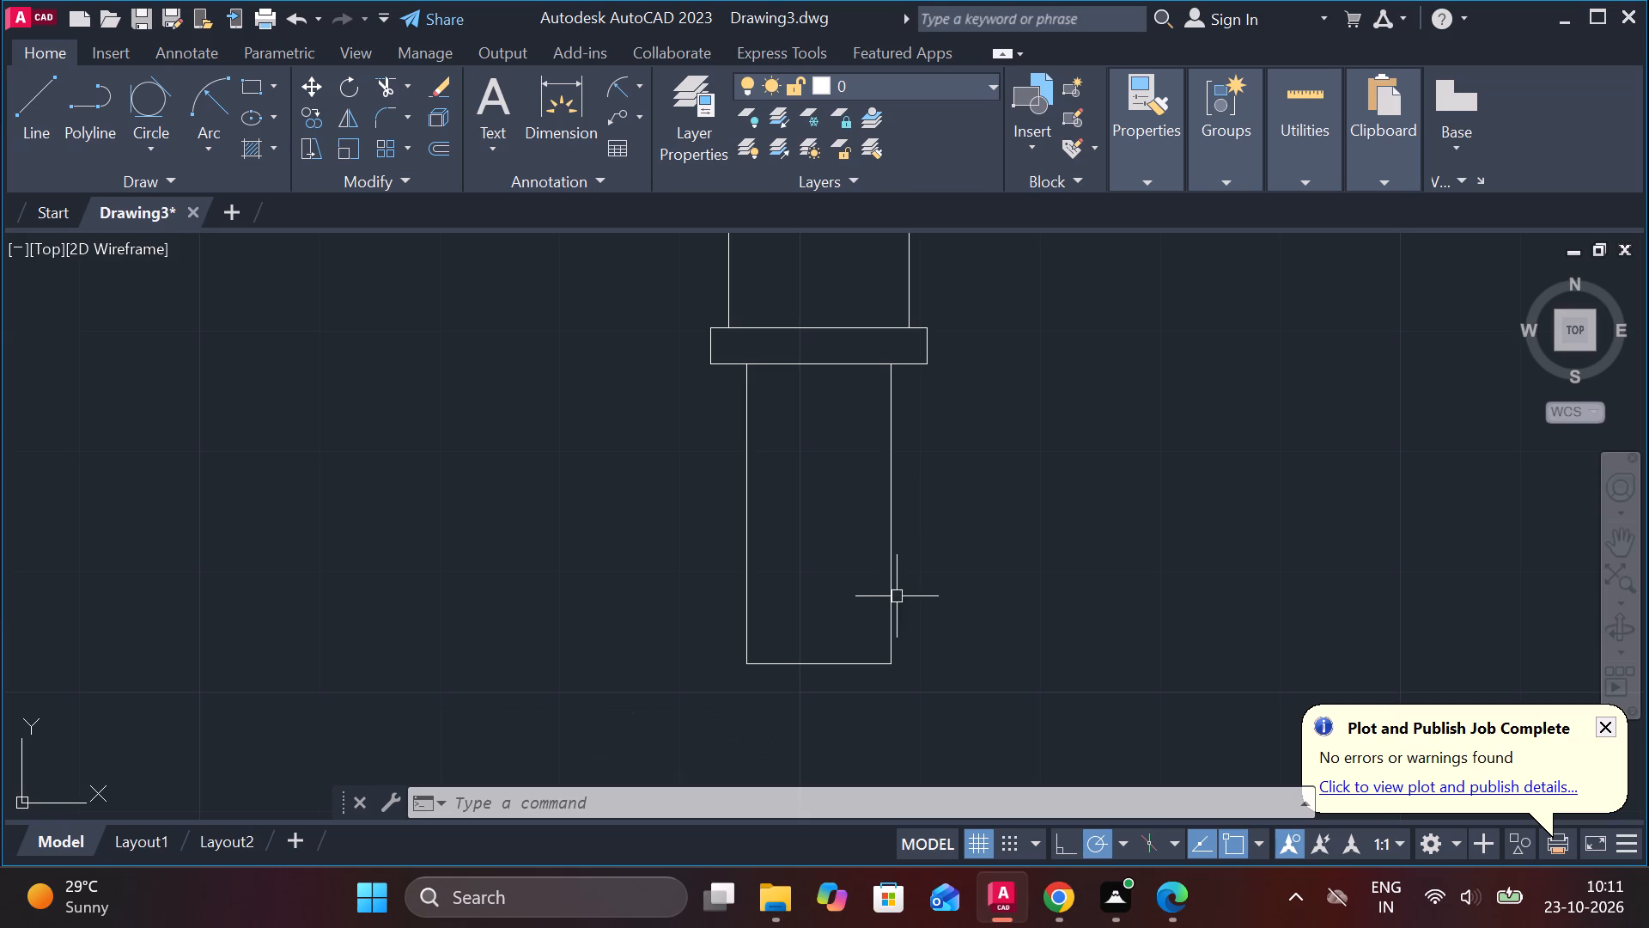
# Offset both vertical sides of the stub below the collar inward by 1.
pyautogui.click(893, 565)
pyautogui.press('o')
pyautogui.press('Return')
pyautogui.press('Return')
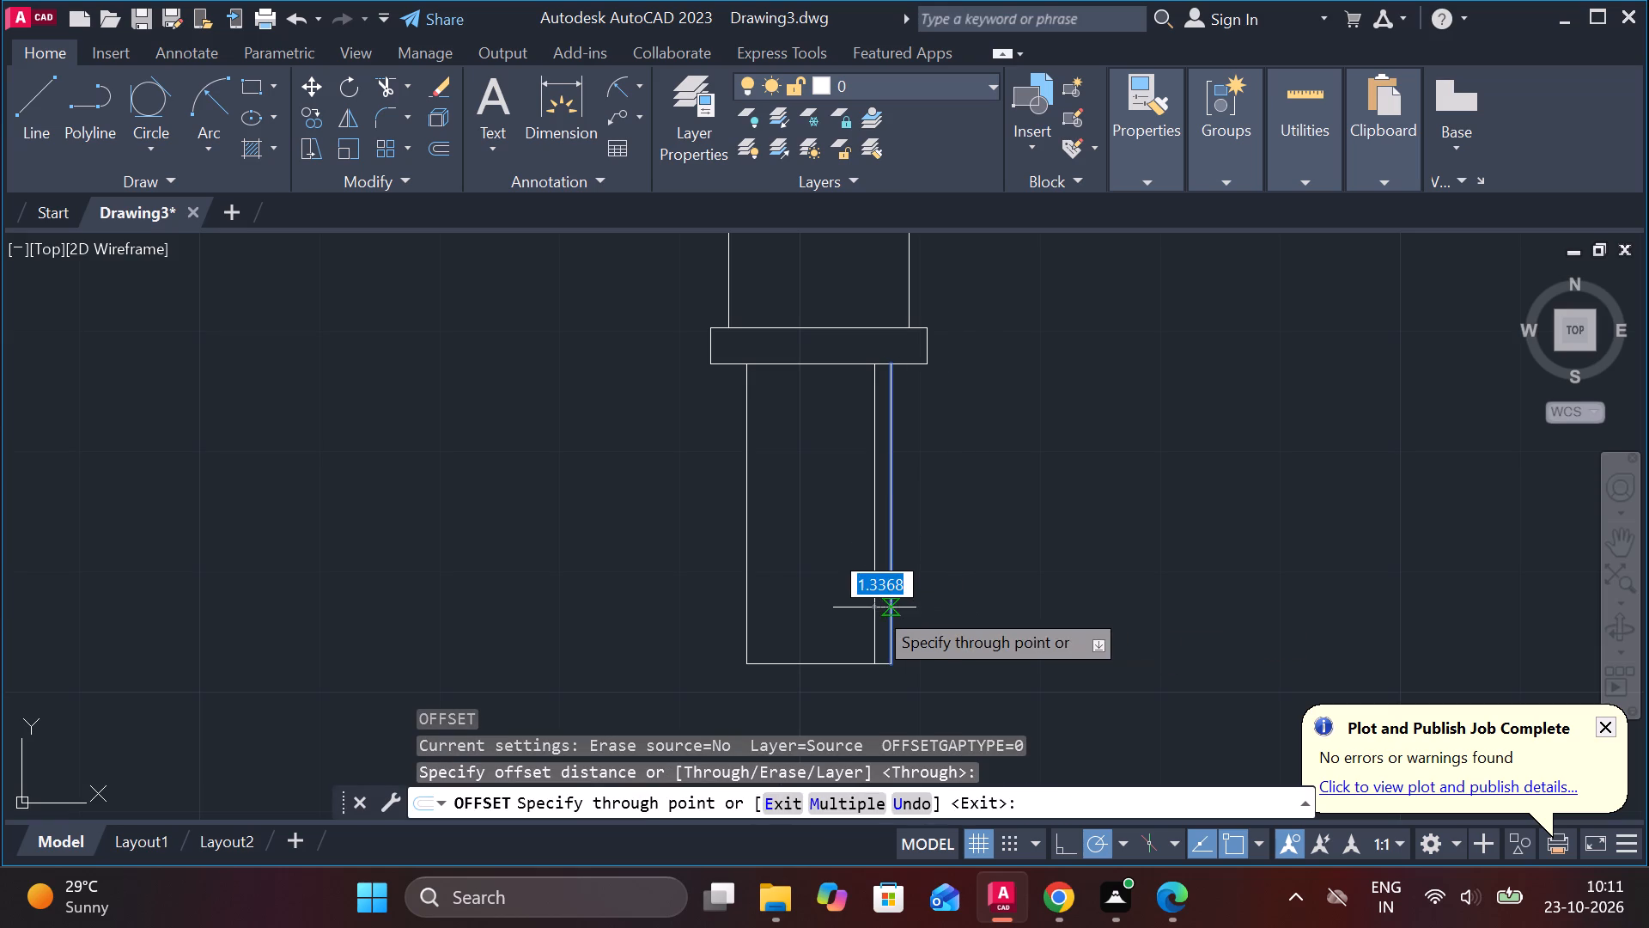
pyautogui.write('1')
pyautogui.press('space')
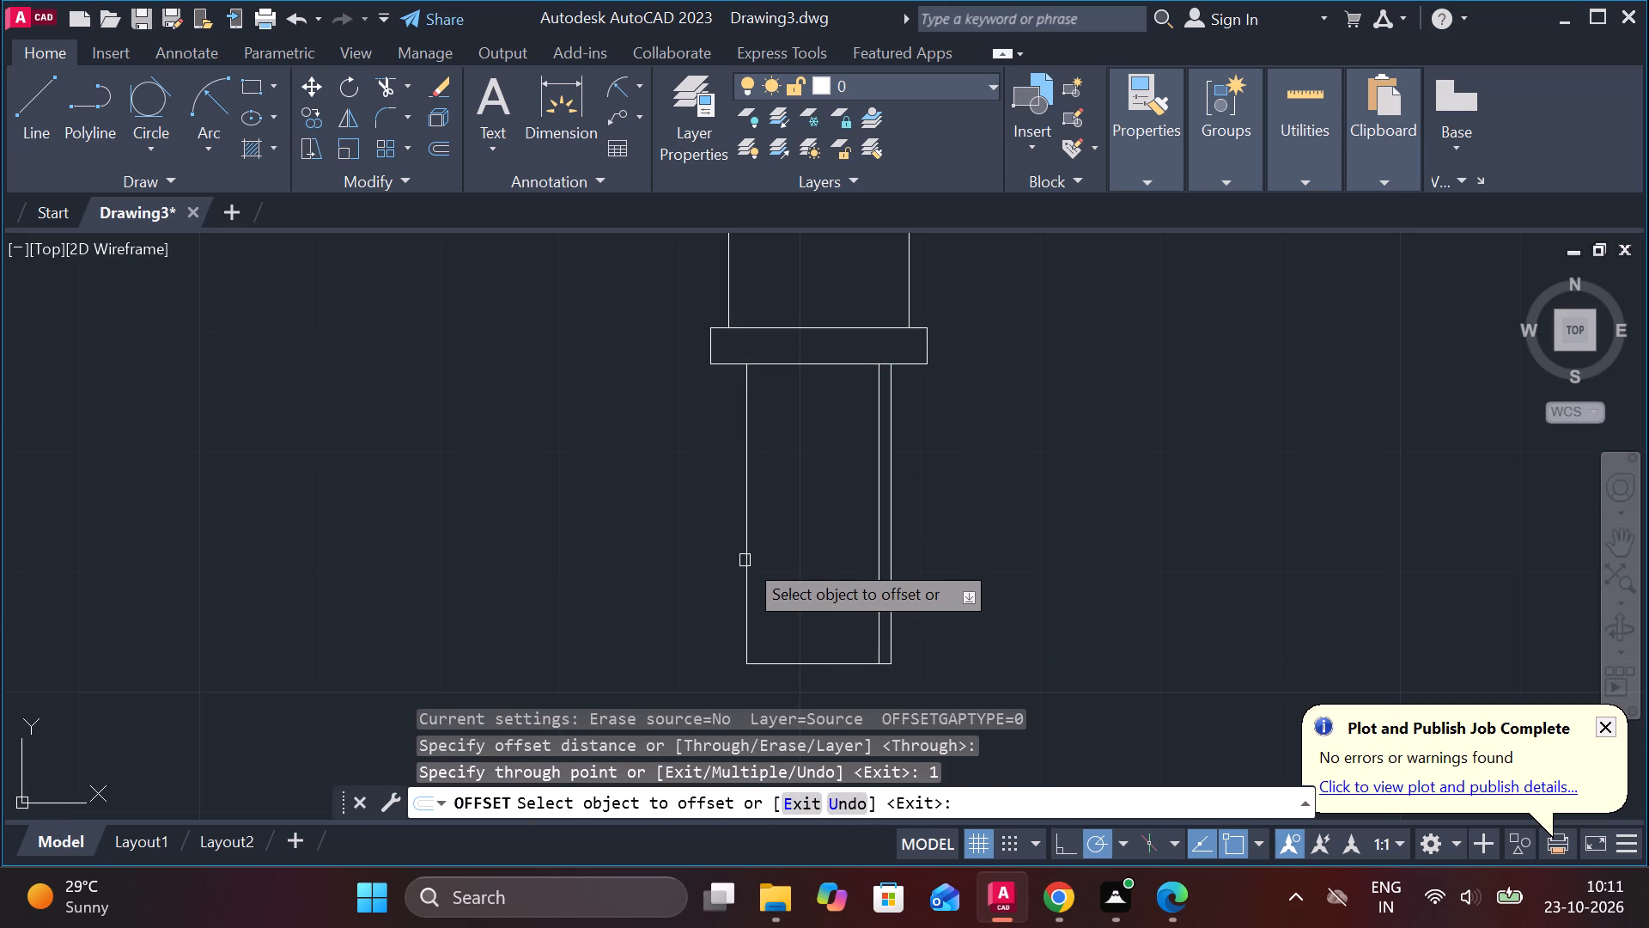
pyautogui.click(743, 558)
pyautogui.write('1')
pyautogui.press('space')
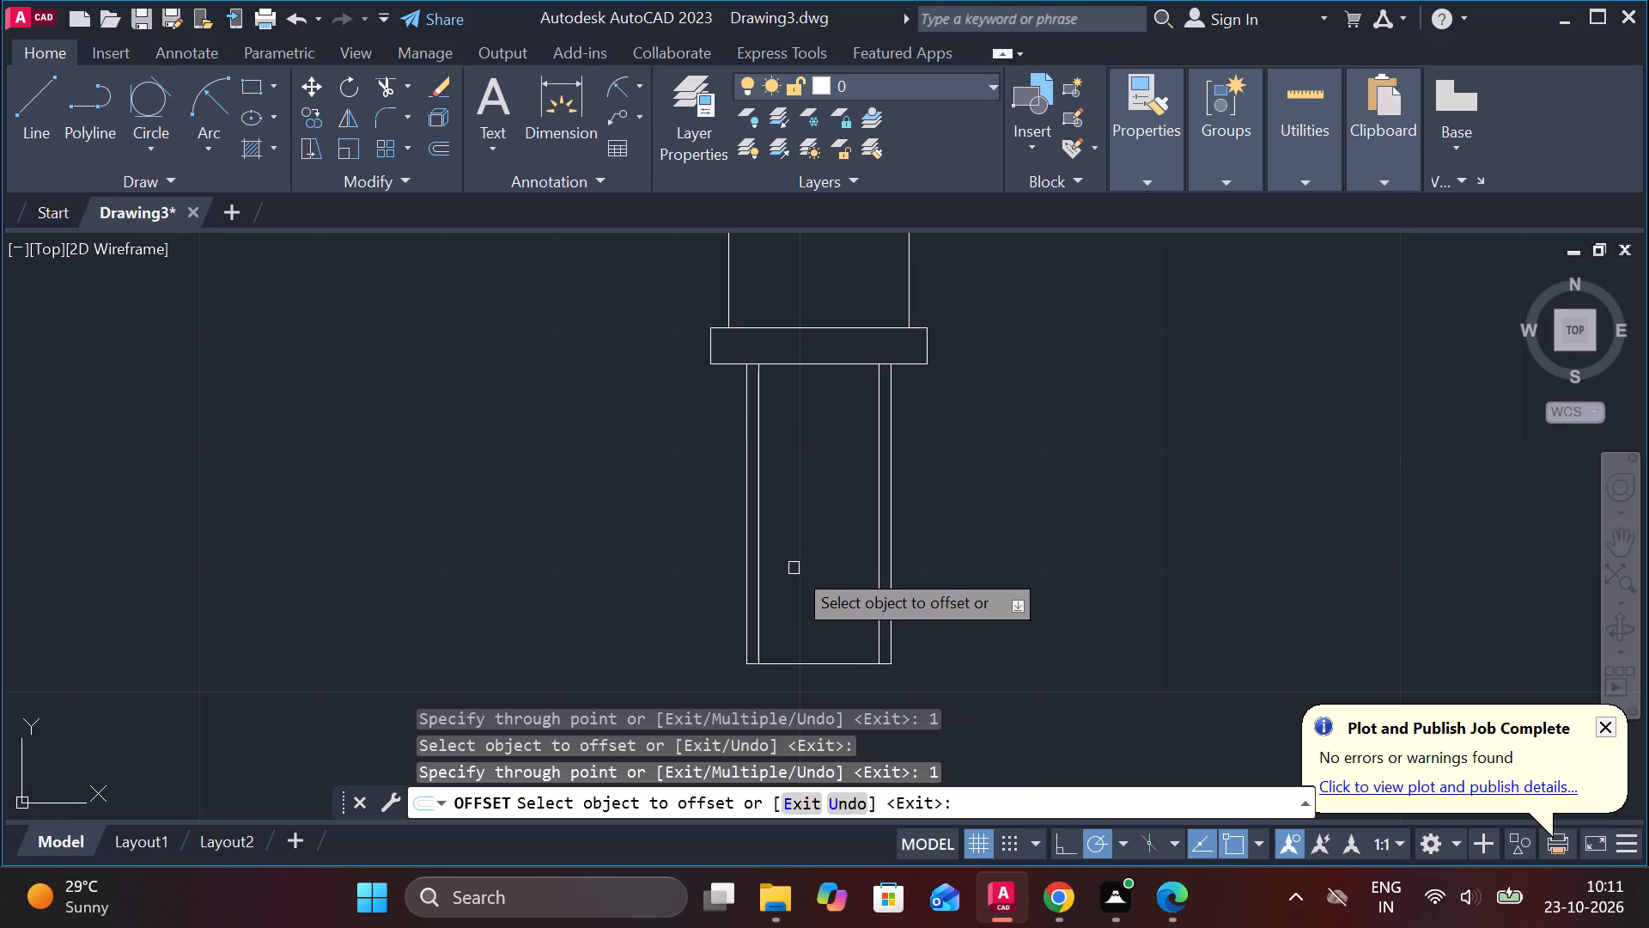
pyautogui.scroll(-2, 799, 571)
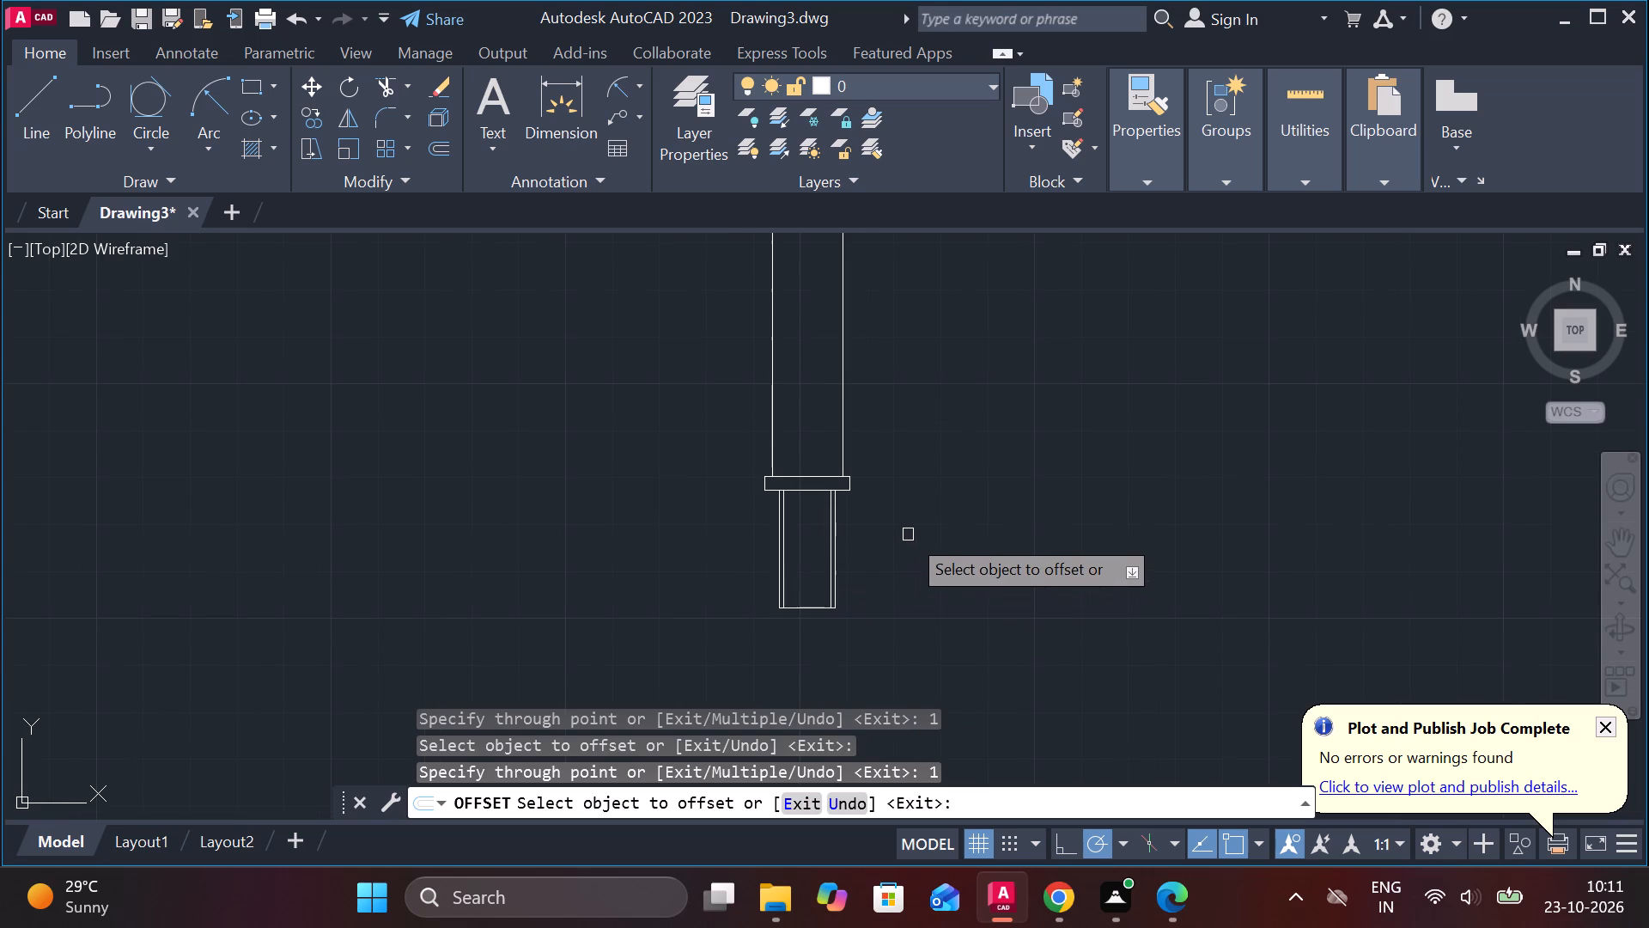
pyautogui.moveTo(904, 491); pyautogui.dragTo(936, 716, button='middle')
pyautogui.scroll(-1, 945, 469)
pyautogui.moveTo(971, 427); pyautogui.dragTo(949, 626, button='middle')
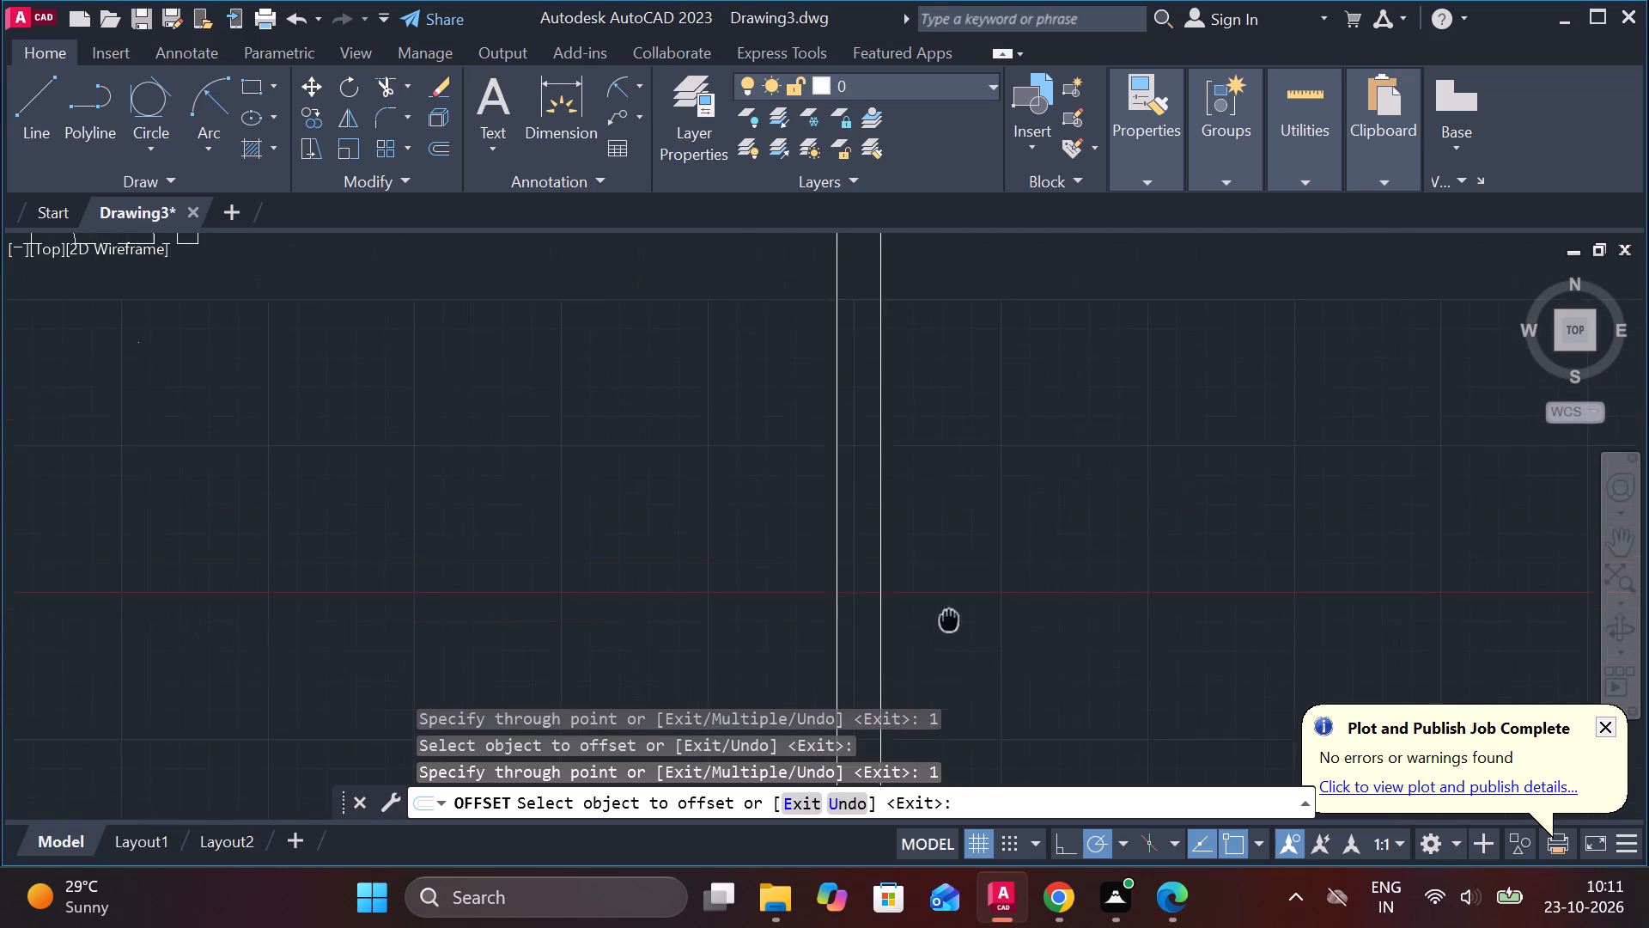
pyautogui.moveTo(947, 423); pyautogui.dragTo(917, 699, button='middle')
pyautogui.press('Escape')
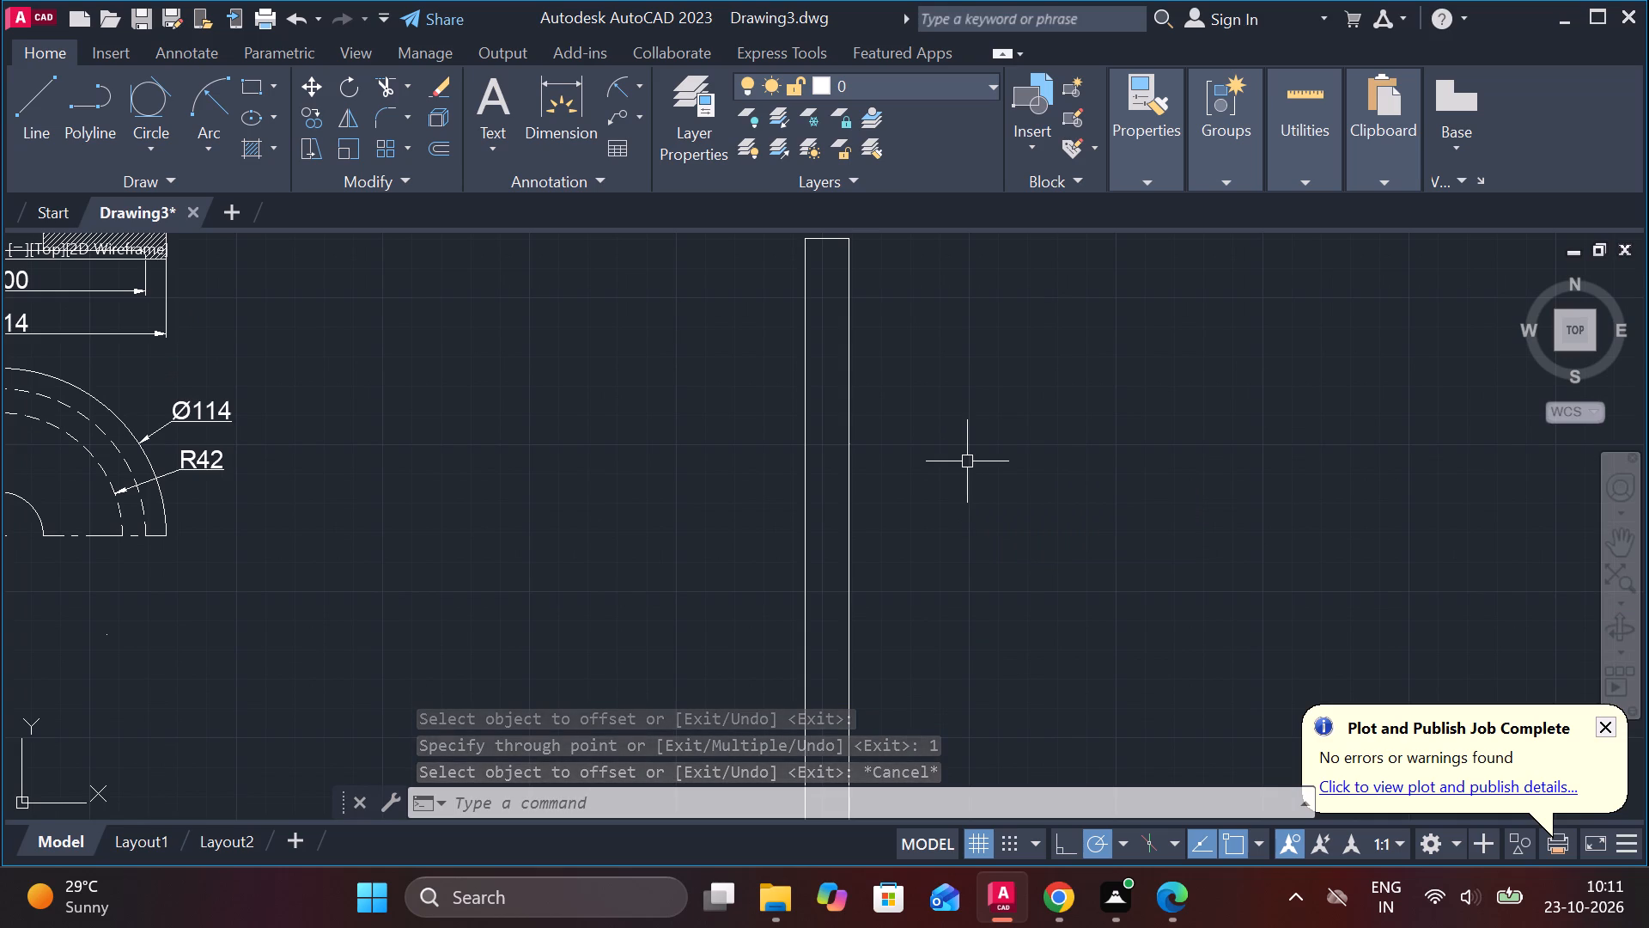
# Draw a 9 vertical line upward from the midpoint of the shaft's top edge.
pyautogui.scroll(-2, 966, 455)
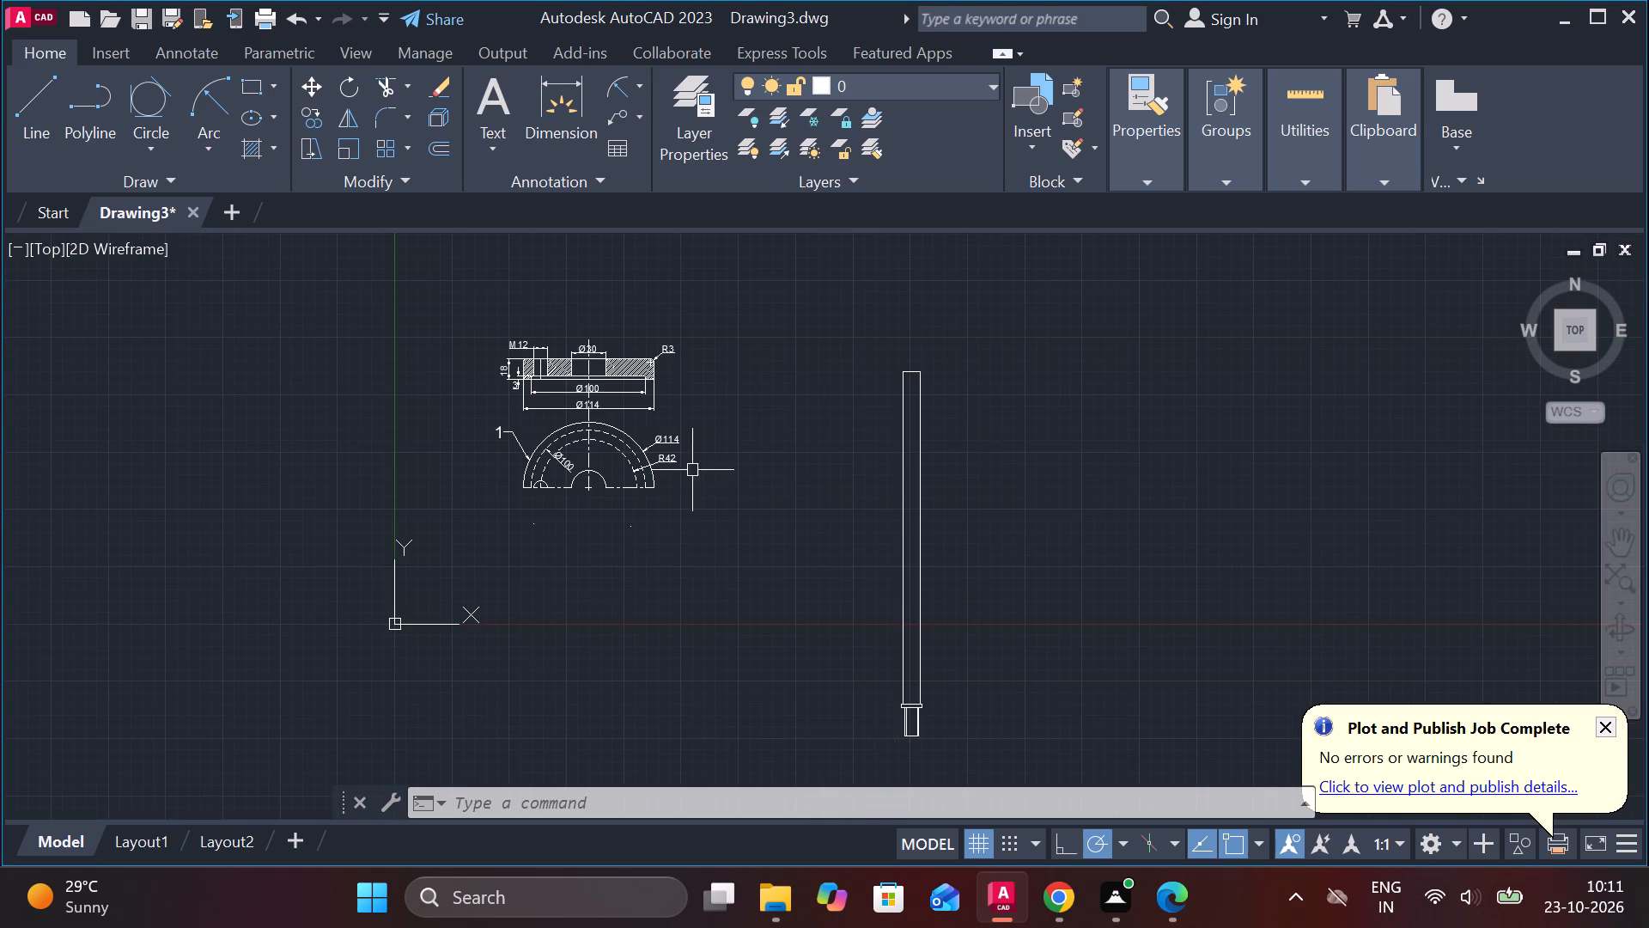
pyautogui.scroll(1, 692, 468)
pyautogui.moveTo(758, 505); pyautogui.dragTo(583, 478, button='middle')
pyautogui.moveTo(677, 505); pyautogui.dragTo(549, 268, button='middle')
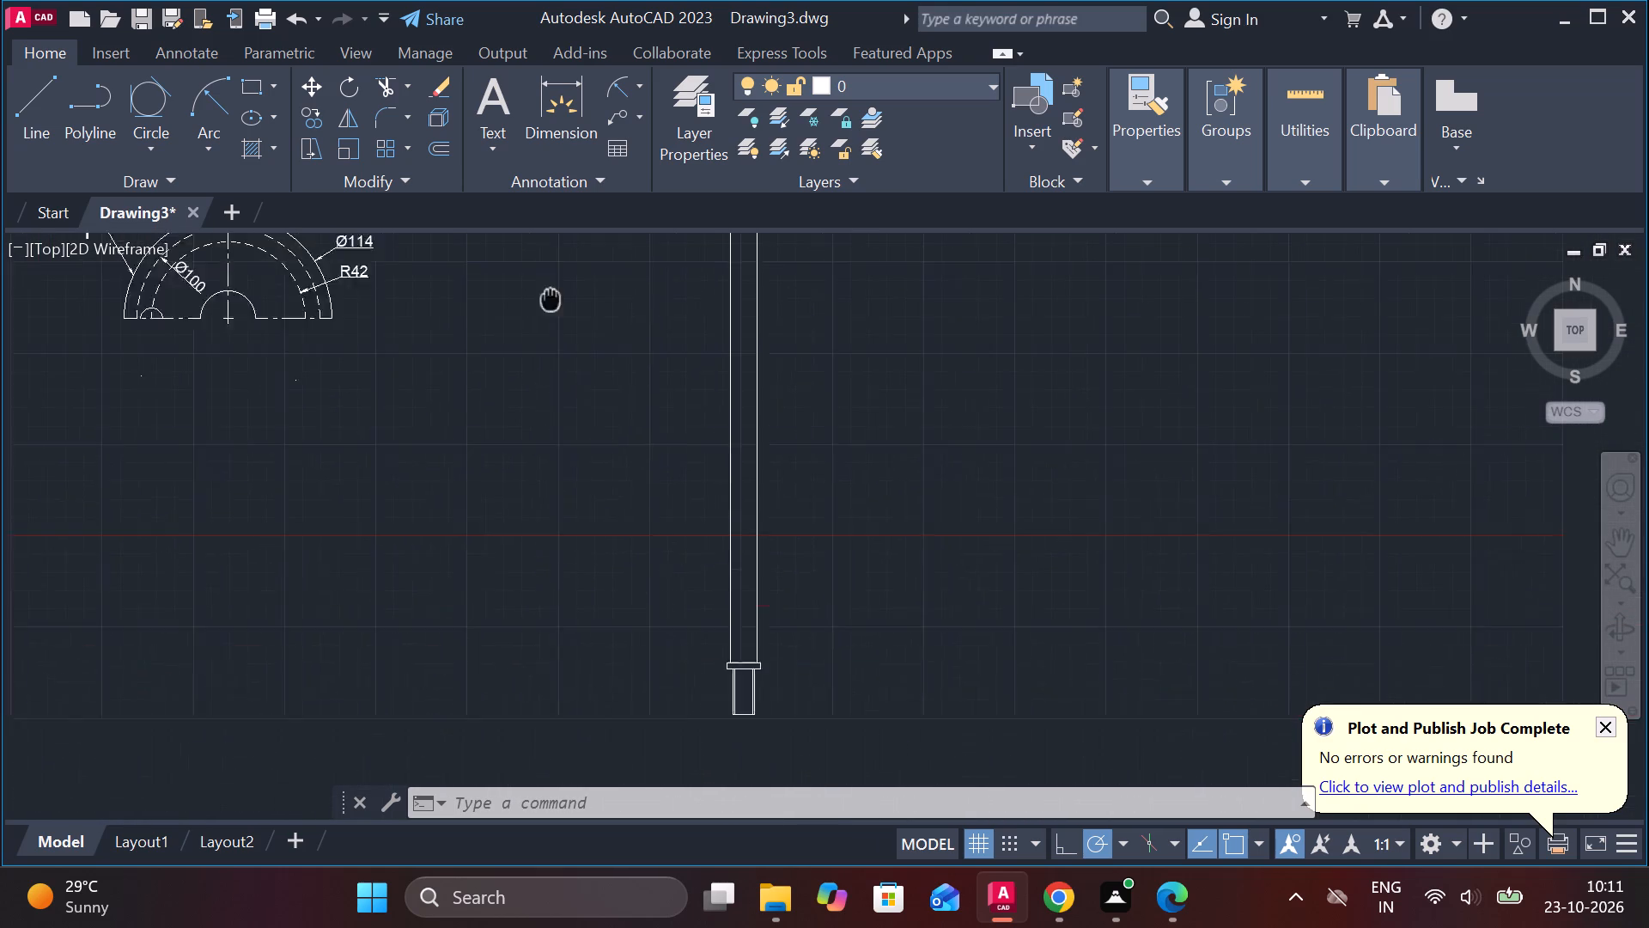
pyautogui.moveTo(789, 429); pyautogui.dragTo(825, 615, button='middle')
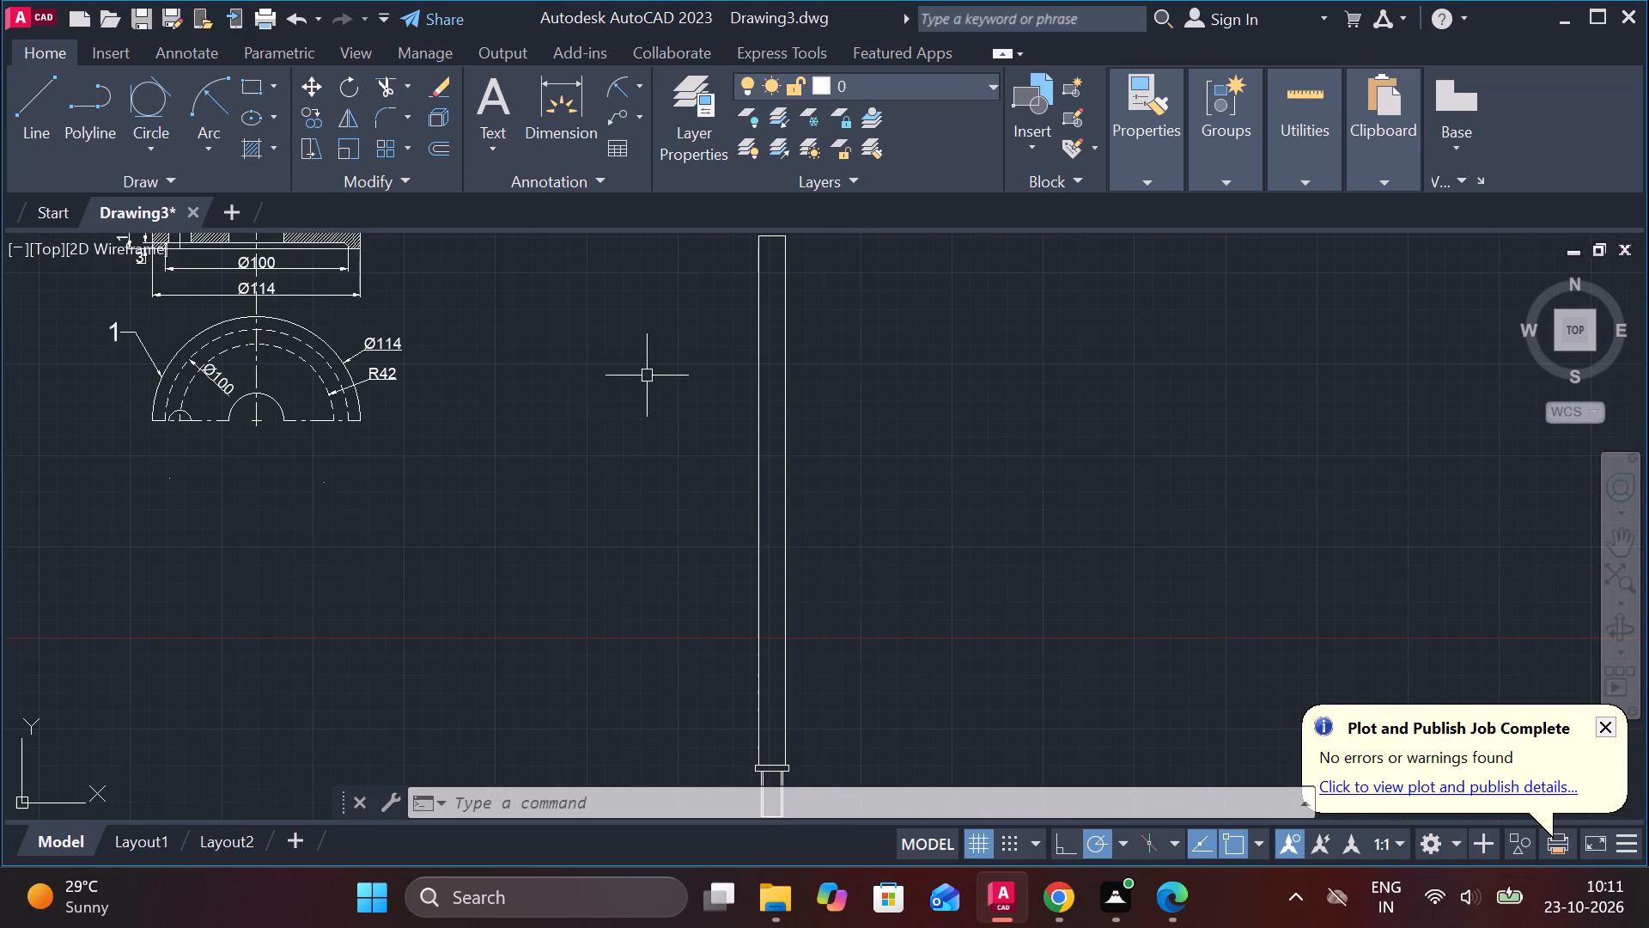
pyautogui.press('Escape')
pyautogui.scroll(-1, 791, 345)
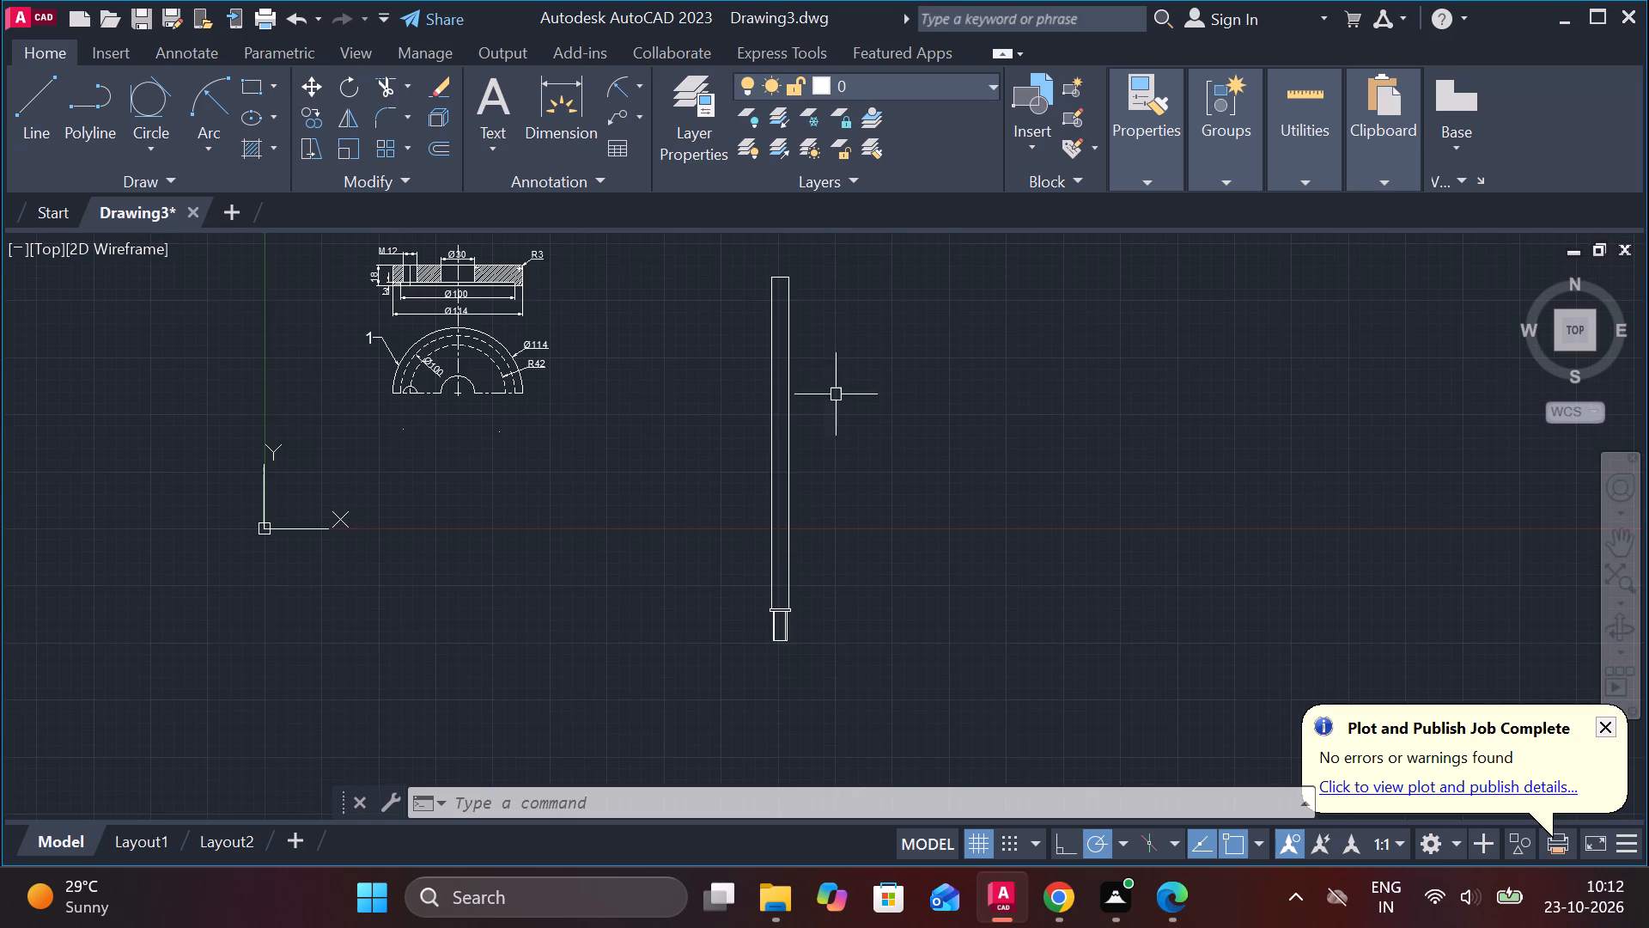
pyautogui.scroll(2, 736, 285)
pyautogui.moveTo(737, 286); pyautogui.dragTo(658, 455, button='middle')
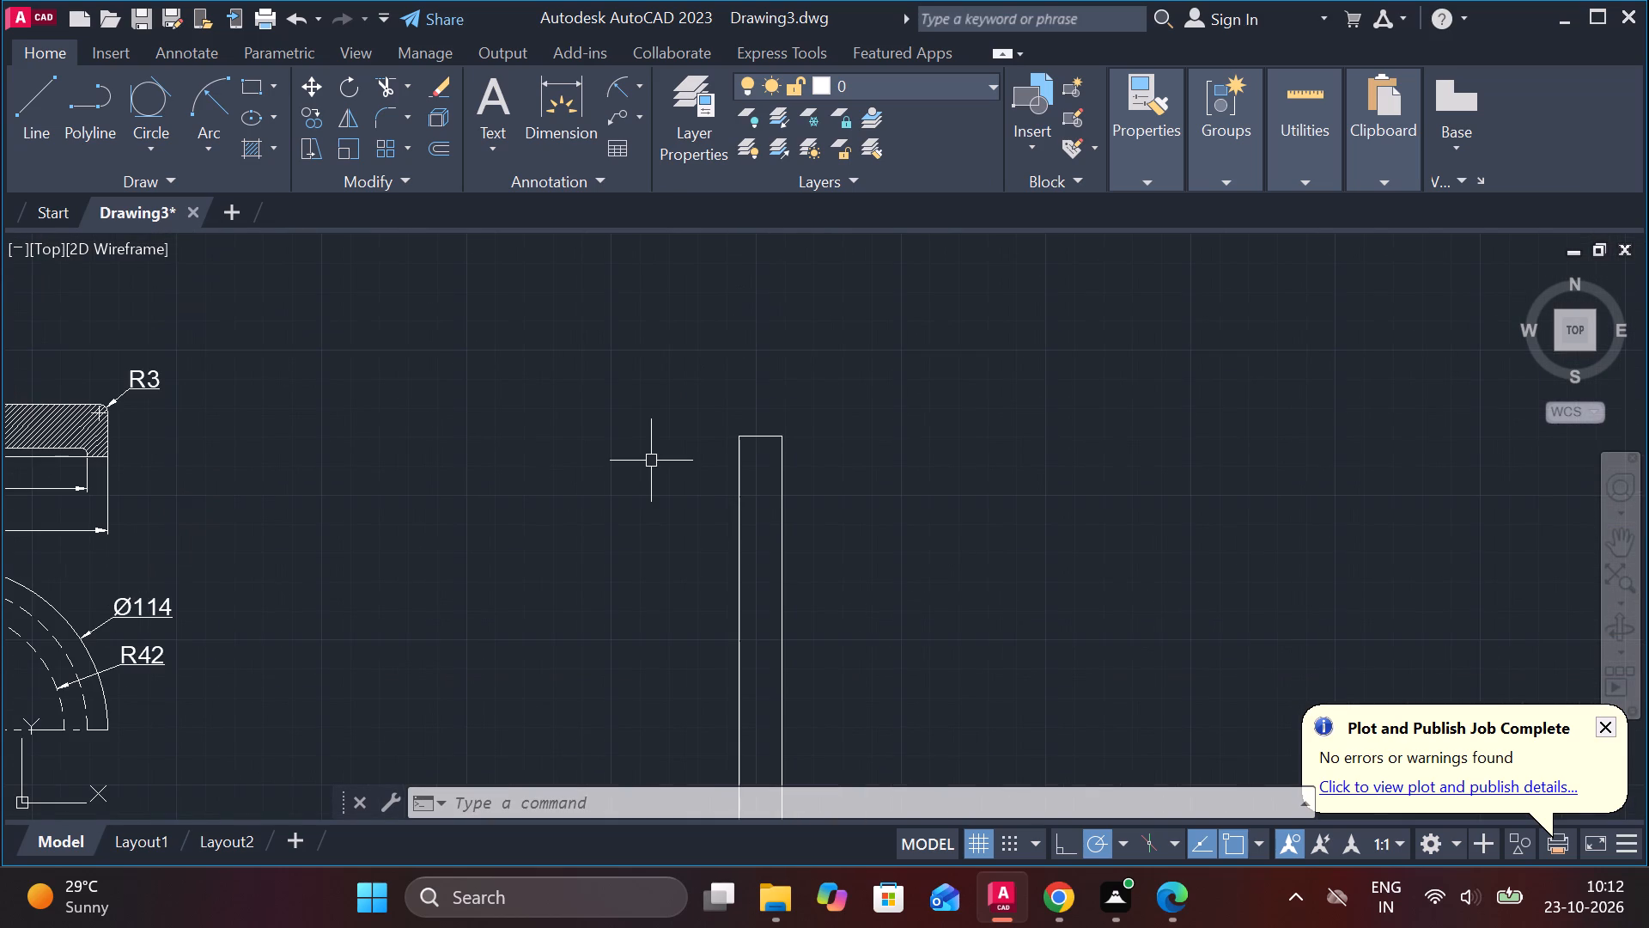
pyautogui.press('l')
pyautogui.press('Return')
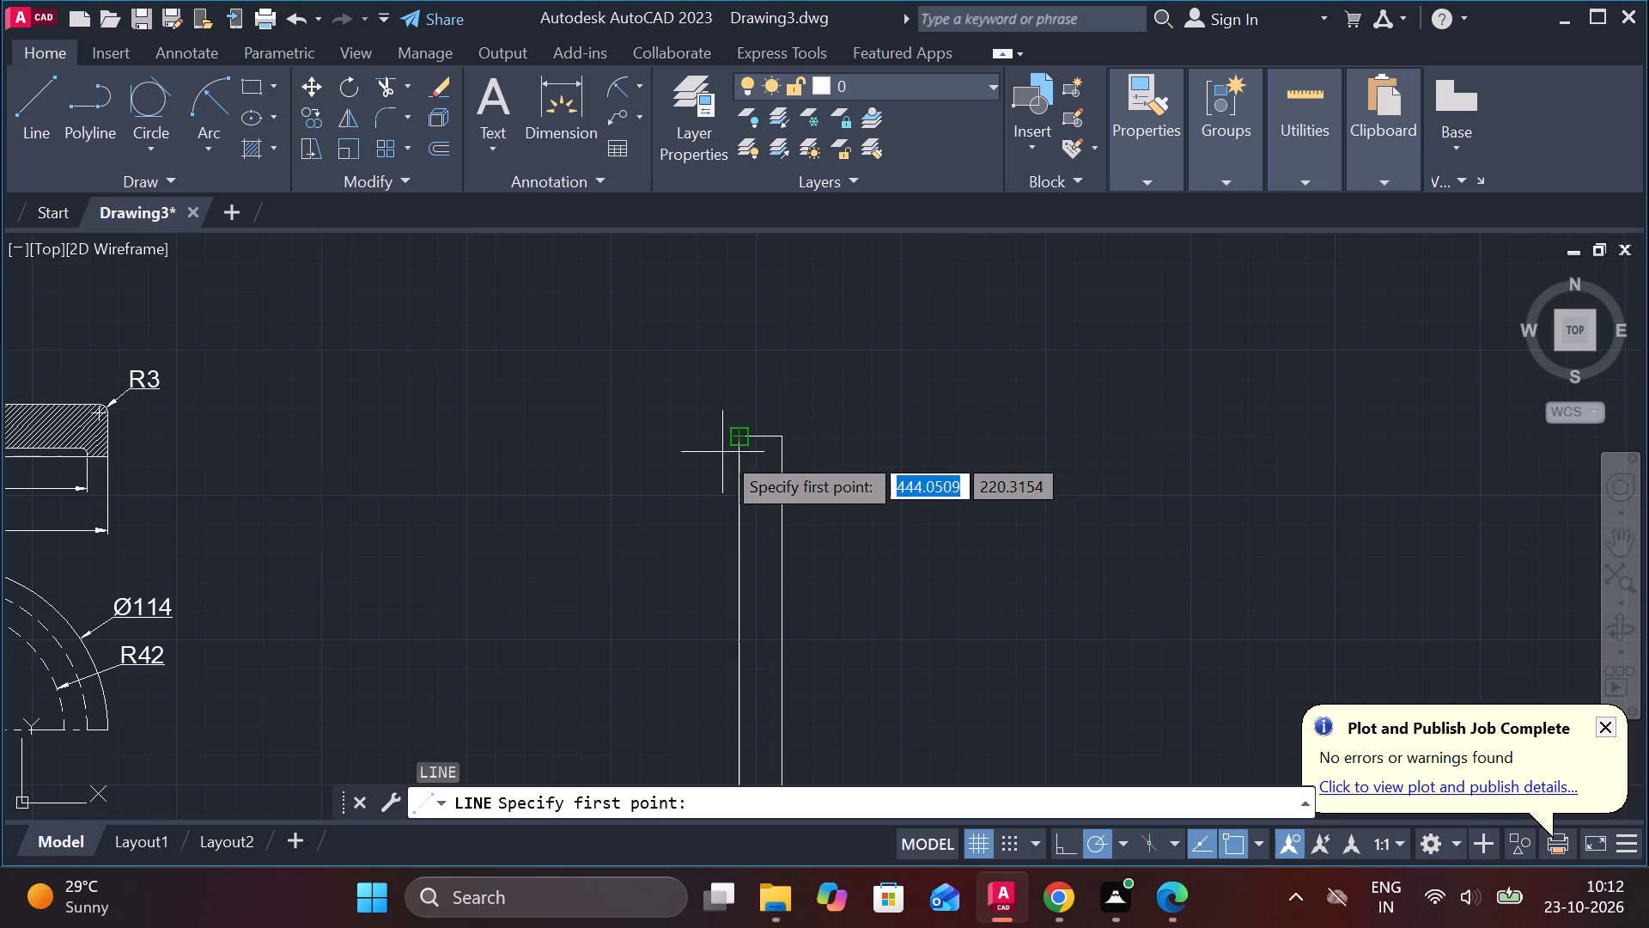
pyautogui.click(762, 434)
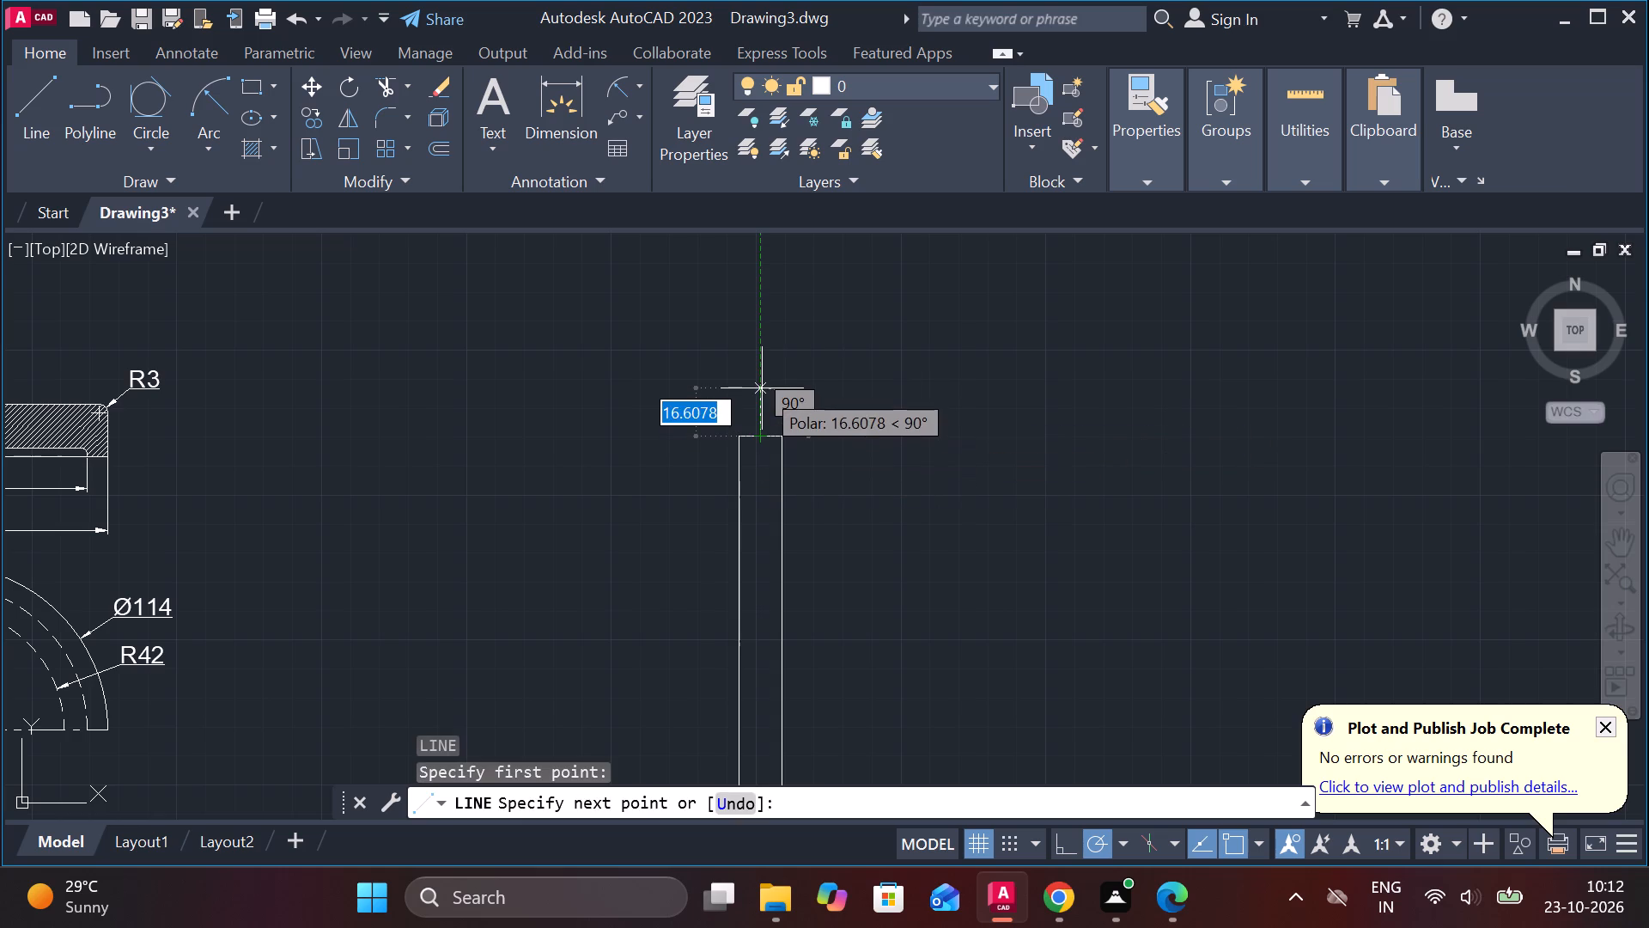
pyautogui.press('9')
pyautogui.press('Return')
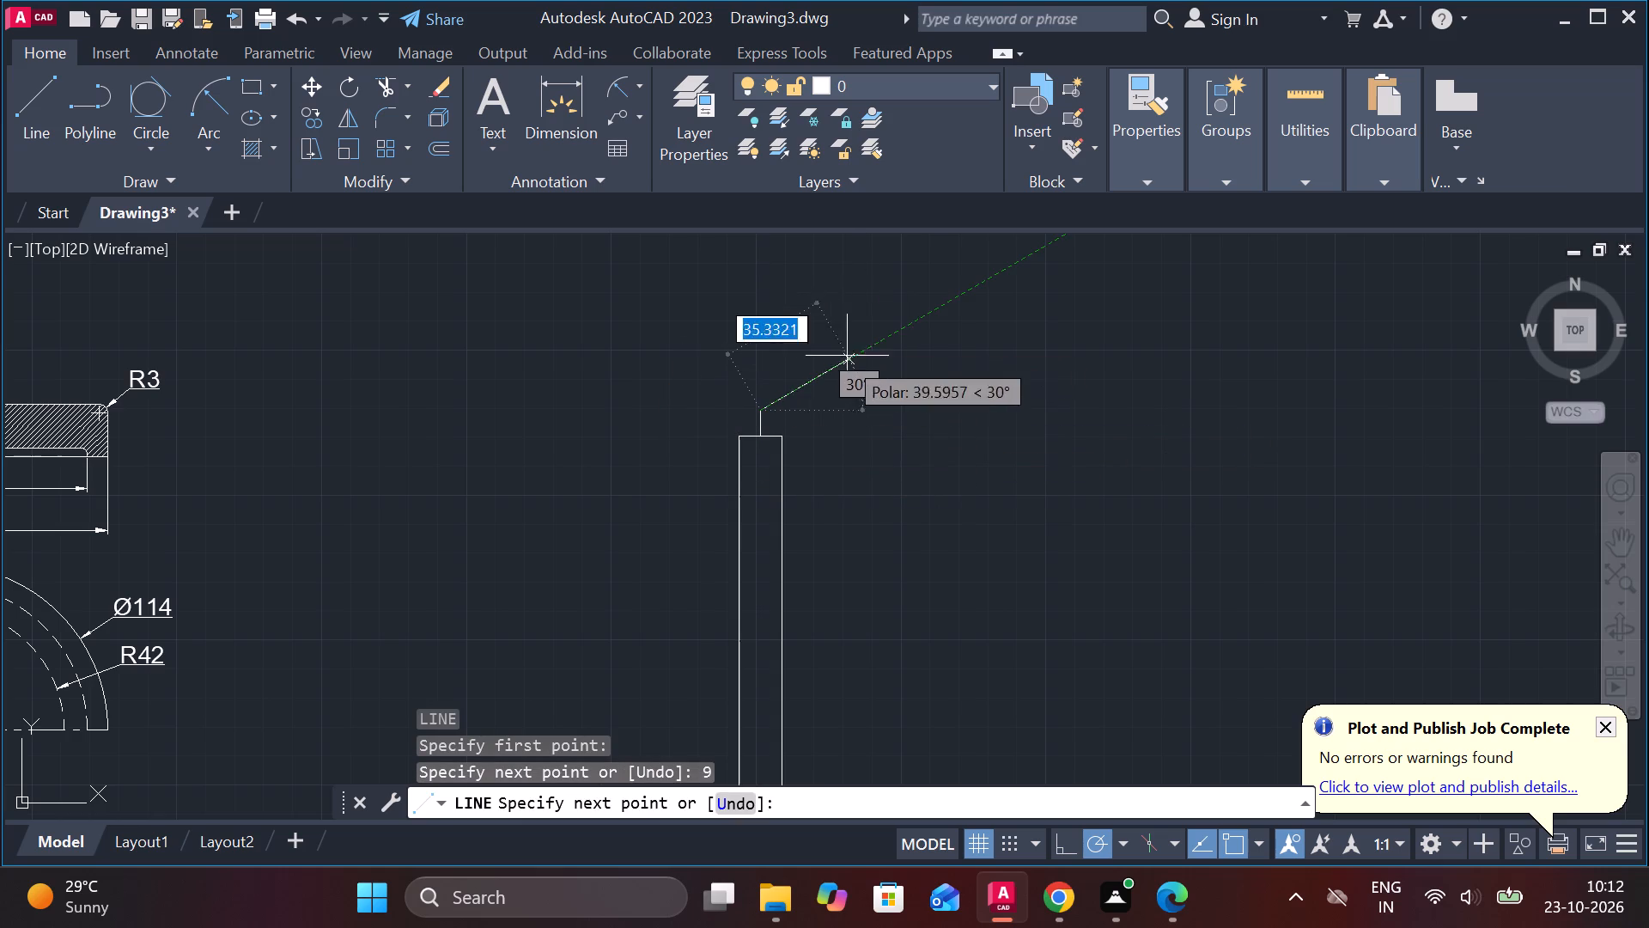
pyautogui.scroll(2, 800, 387)
pyautogui.moveTo(800, 387); pyautogui.dragTo(810, 339, button='middle')
pyautogui.press('Escape')
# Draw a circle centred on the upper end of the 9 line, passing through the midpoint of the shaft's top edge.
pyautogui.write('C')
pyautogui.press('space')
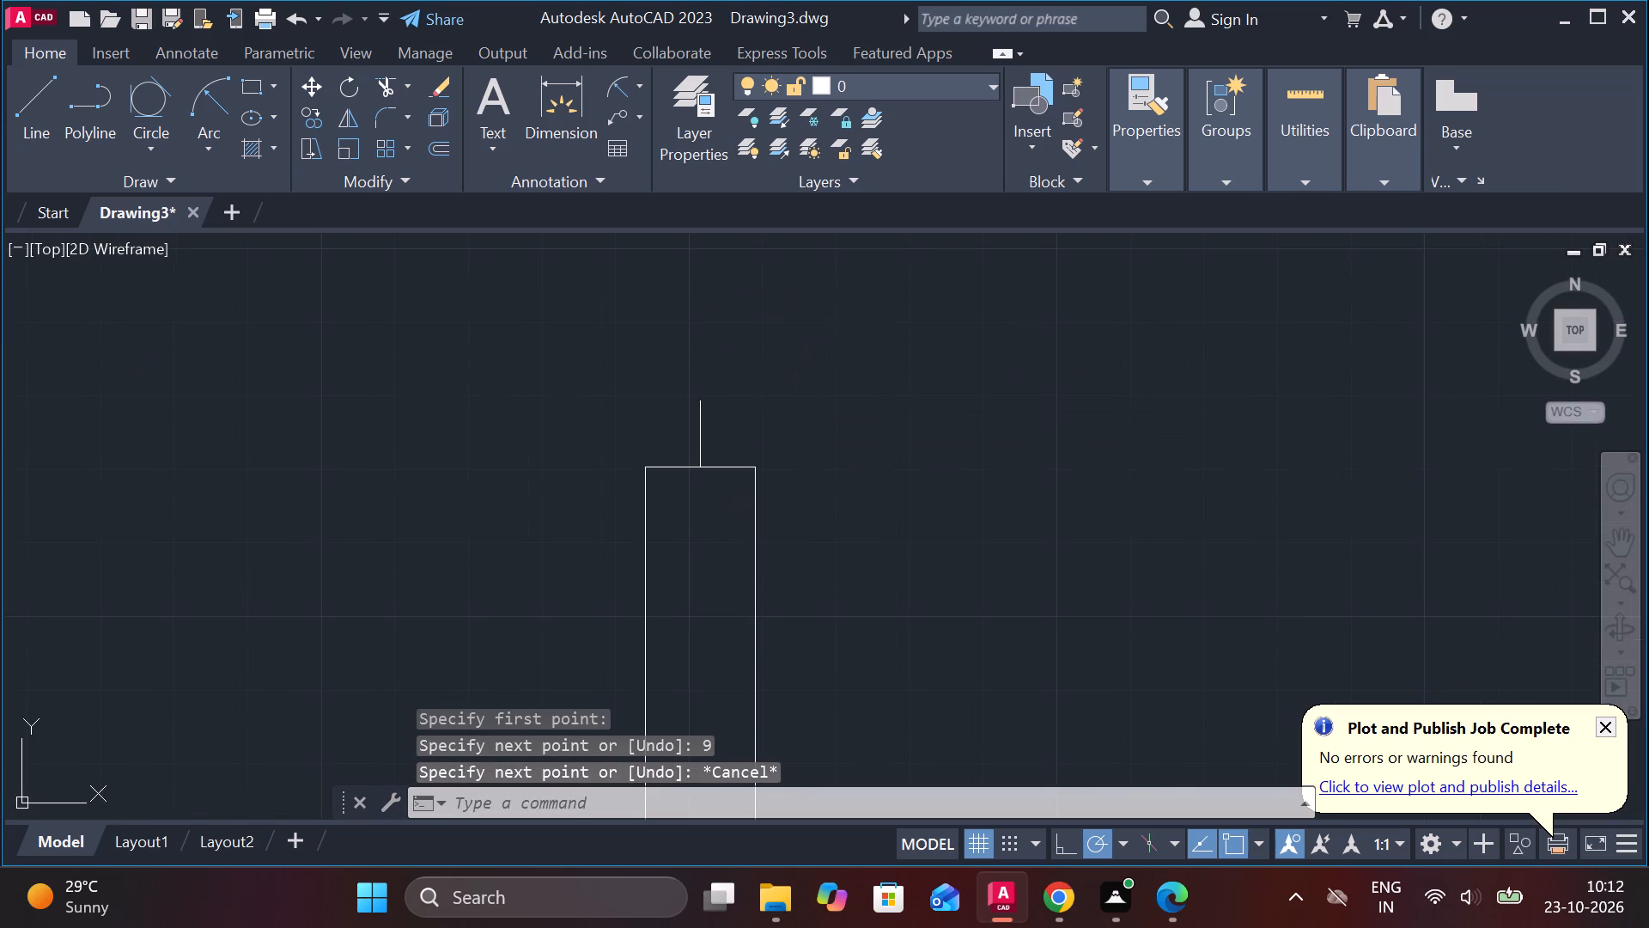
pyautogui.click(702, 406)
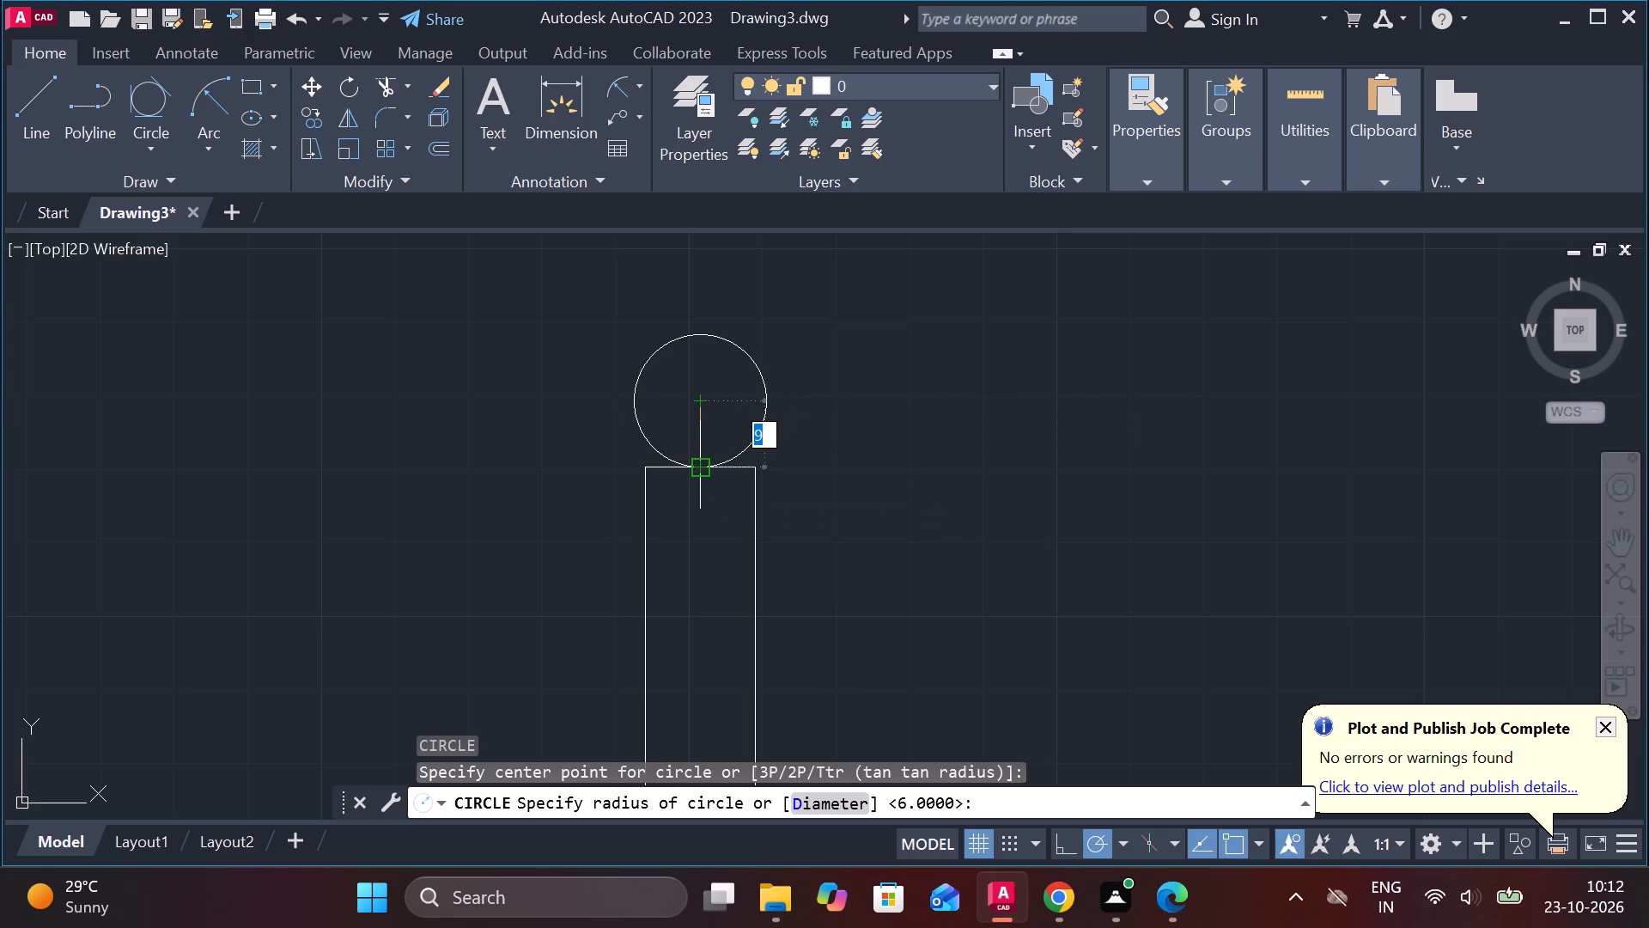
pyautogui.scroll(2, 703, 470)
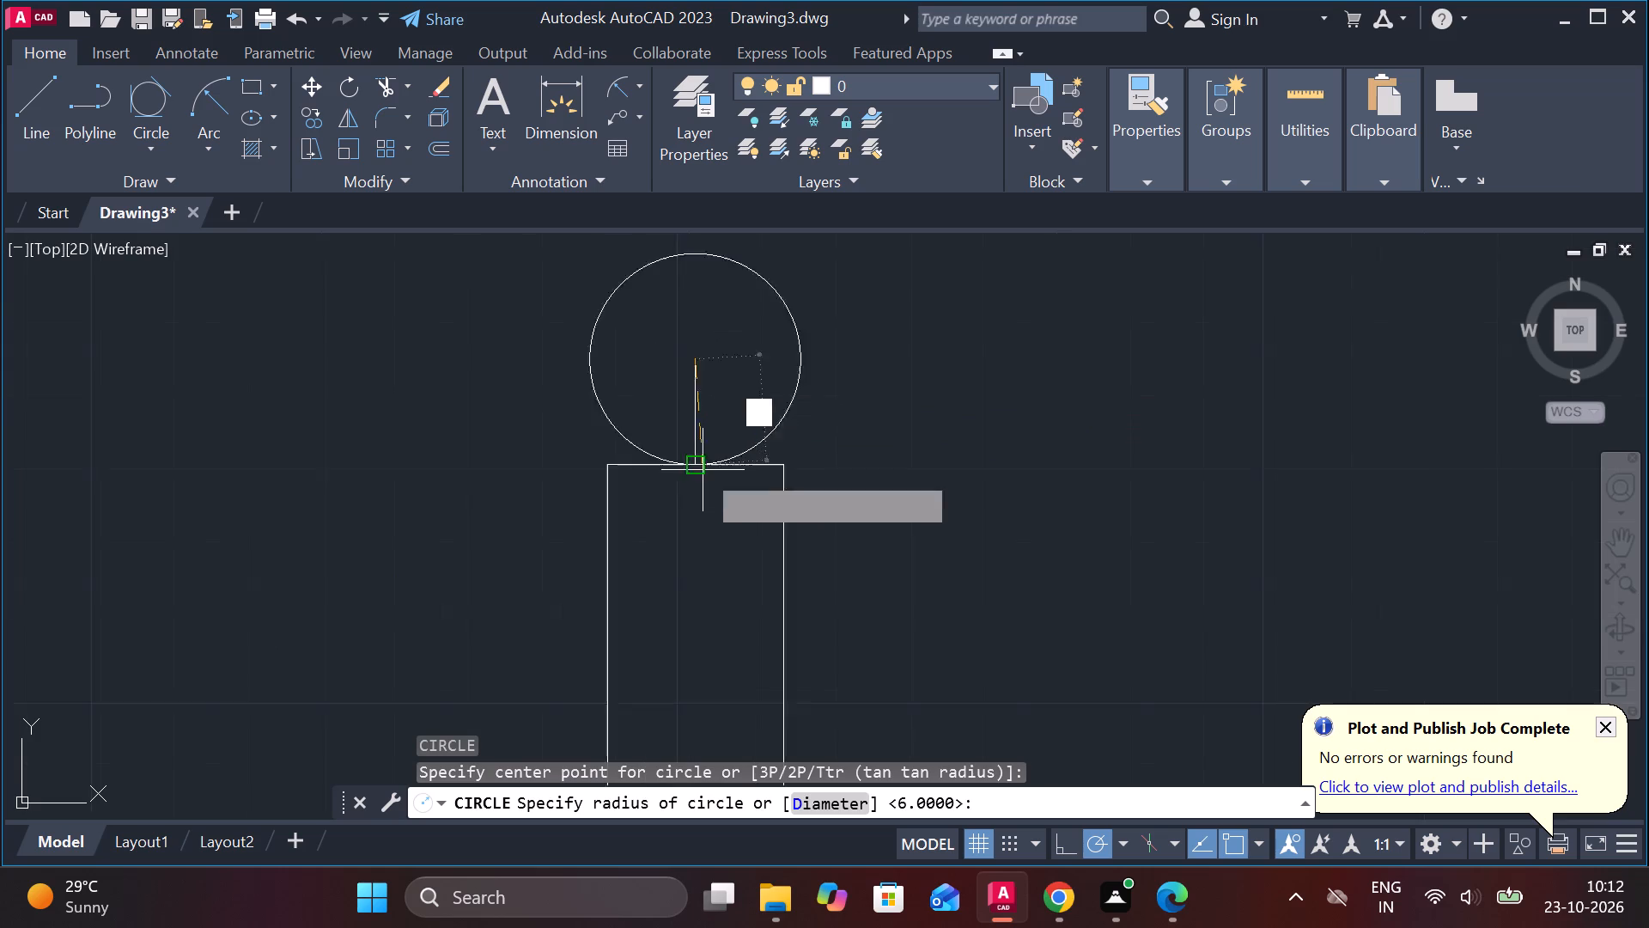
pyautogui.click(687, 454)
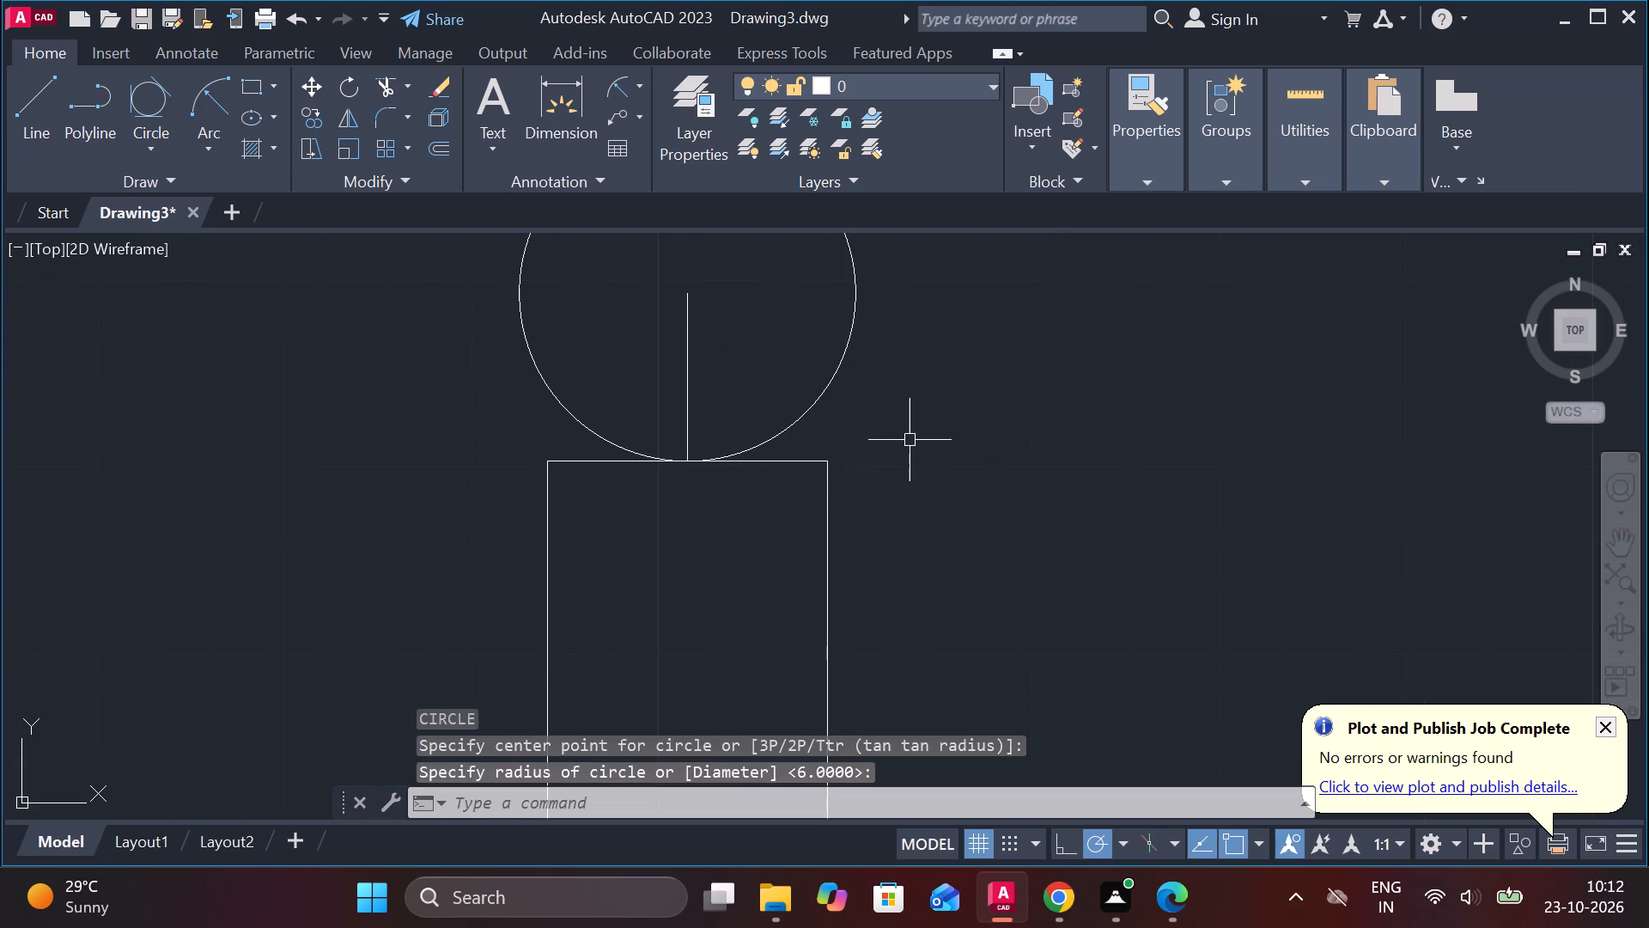
# Set the fillet radius to 2 and start a fillet from the circle above the shaft.
pyautogui.press('Escape')
pyautogui.write('F R')
pyautogui.press('space')
pyautogui.press('3')
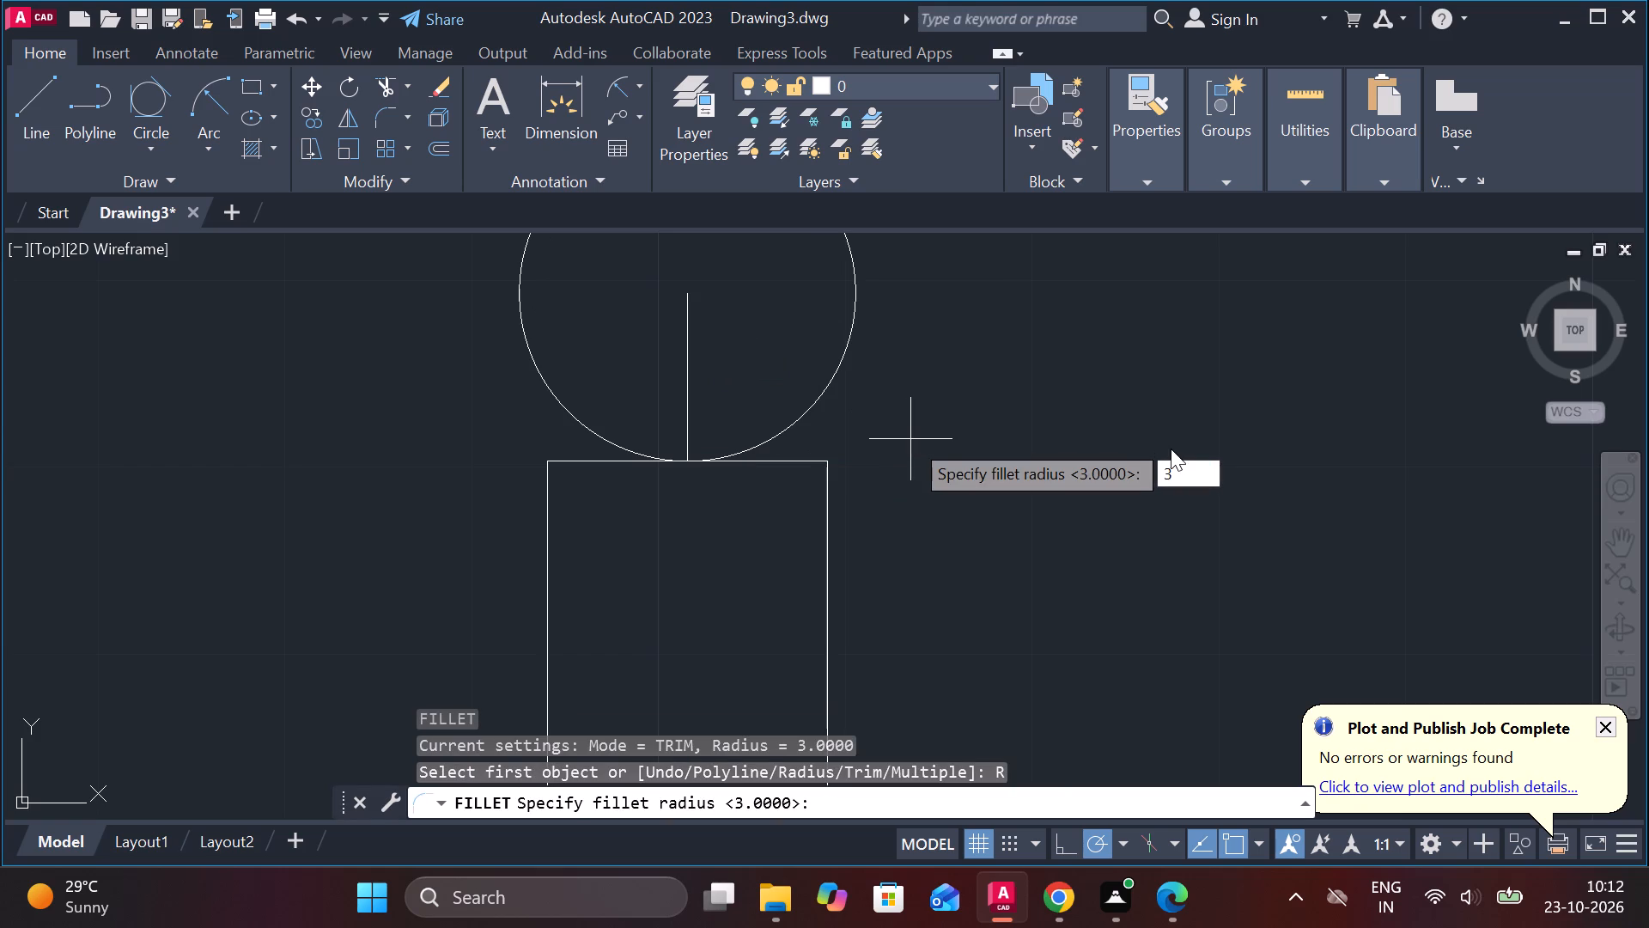
pyautogui.press('BackSpace')
pyautogui.press('2')
pyautogui.press('Return')
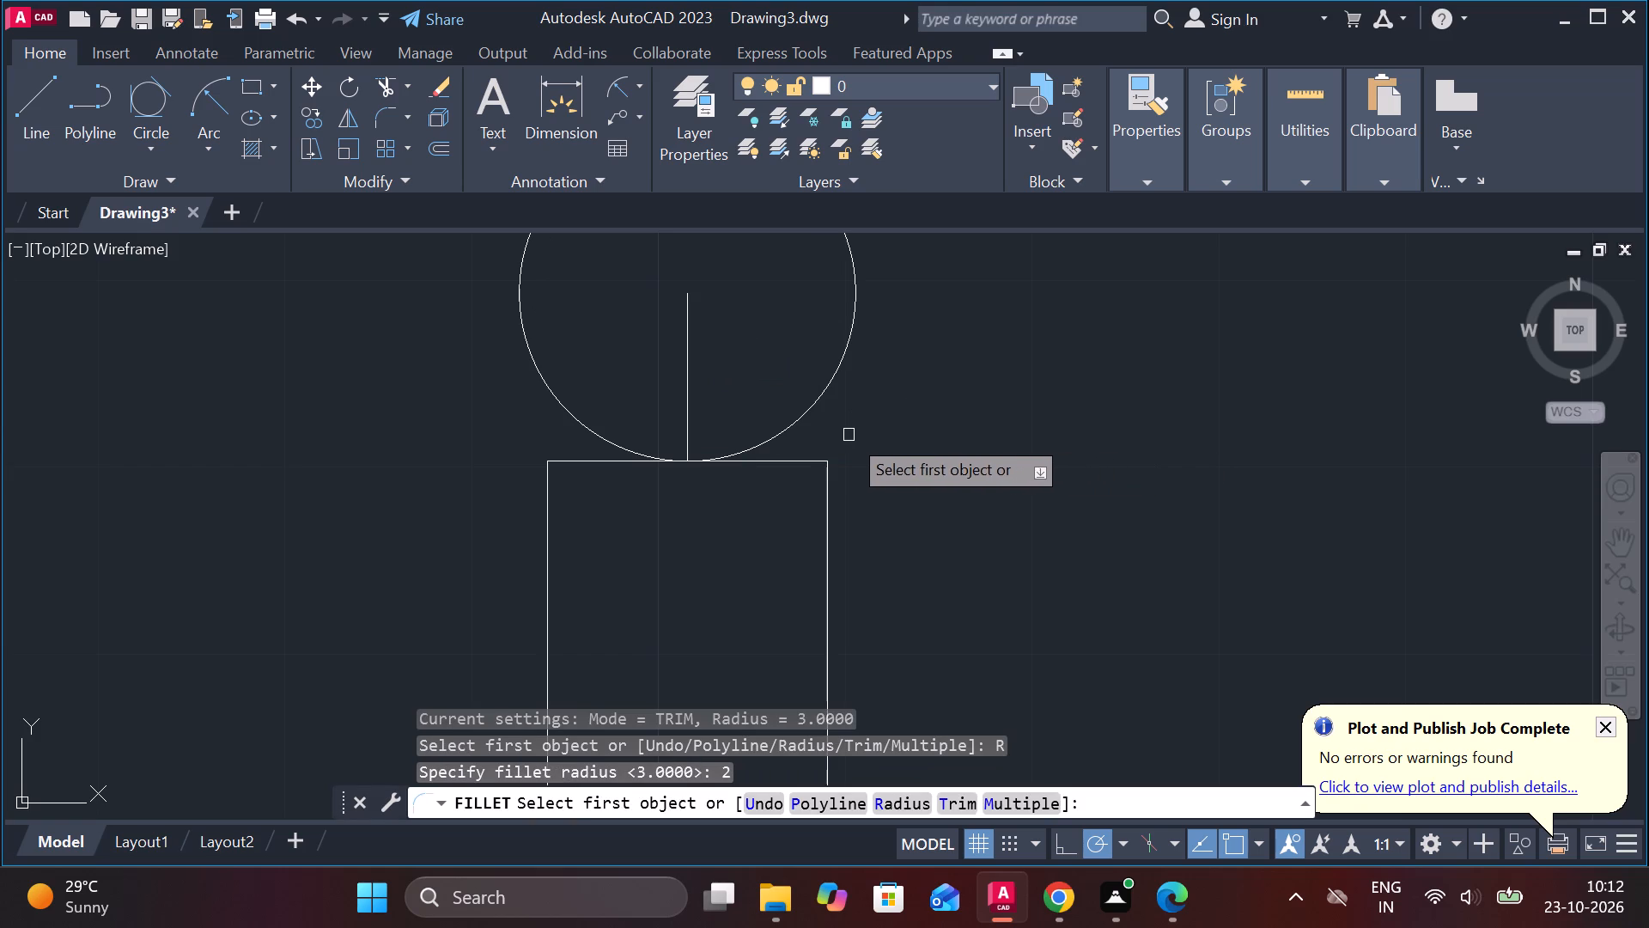
pyautogui.click(797, 426)
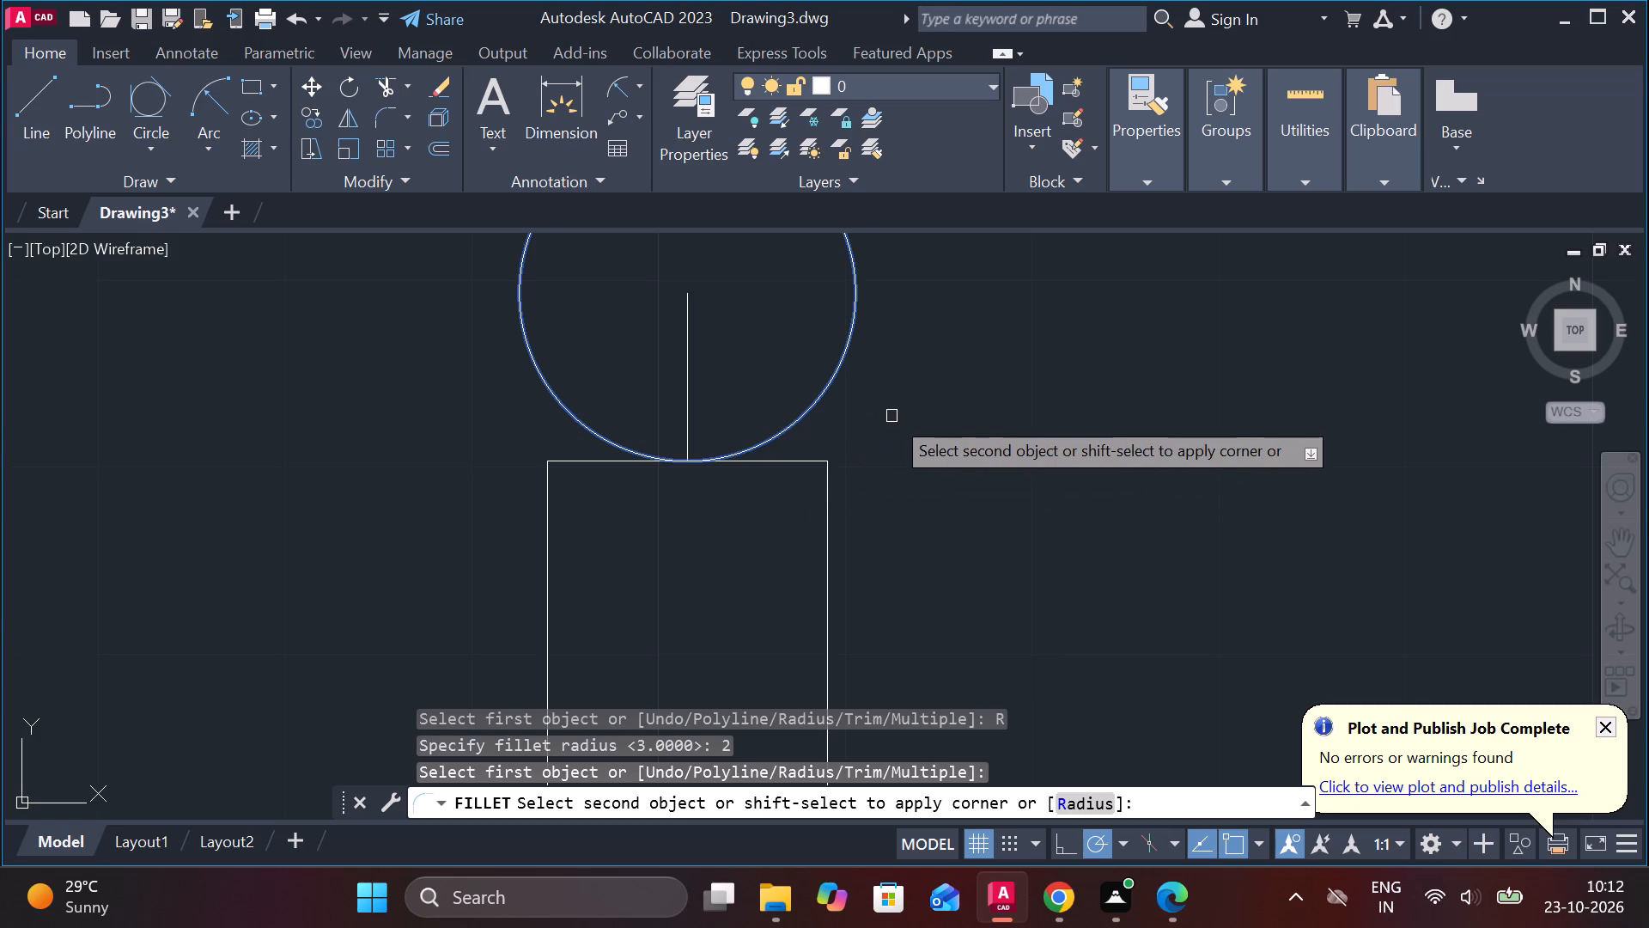
pyautogui.scroll(-1, 909, 424)
pyautogui.press('Escape')
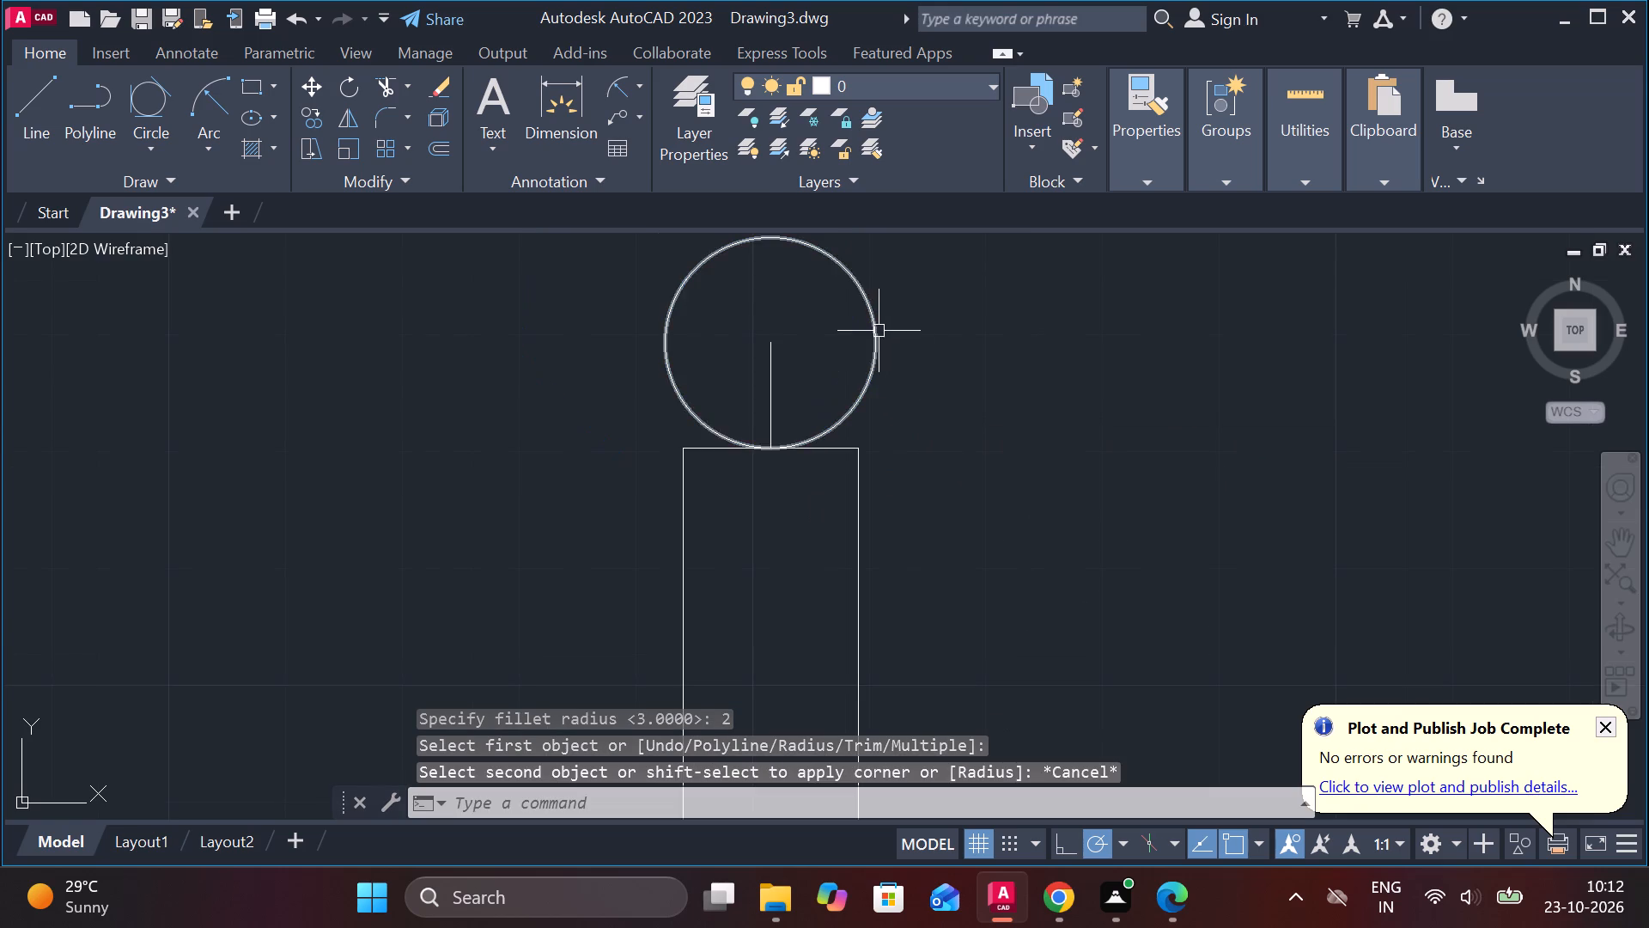
# Replace the circle above the shaft with a radius 7 circle centred on the vertical line's upper end.
pyautogui.click(879, 331)
pyautogui.write('E C')
pyautogui.press('space')
pyautogui.click(769, 338)
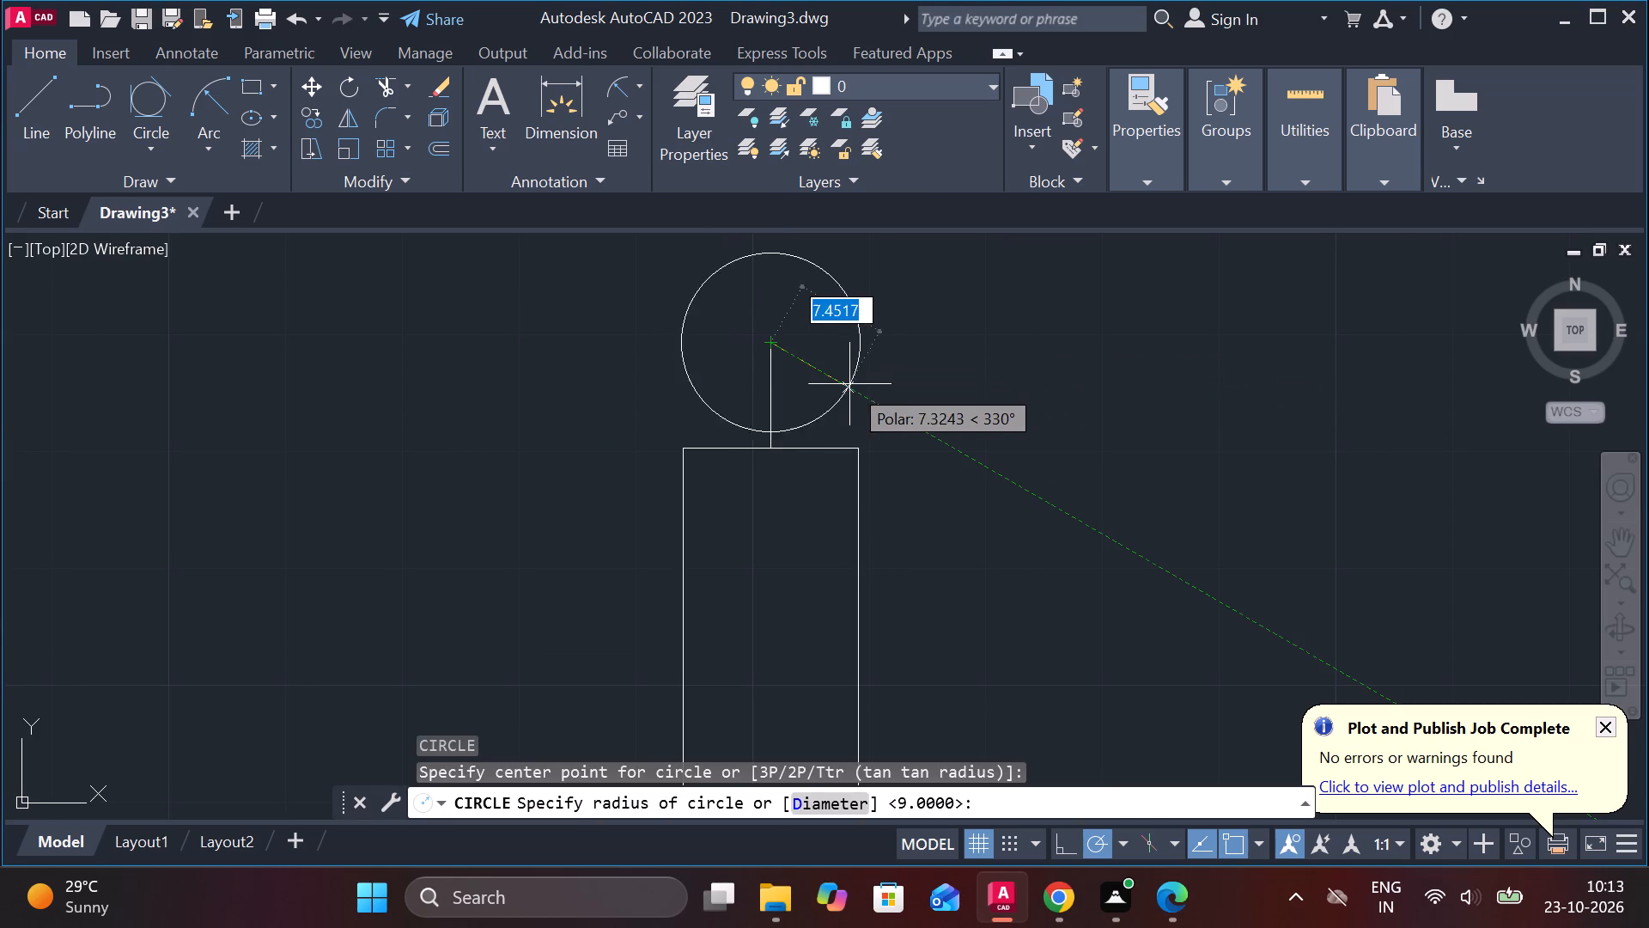
pyautogui.press('7')
pyautogui.press('Return')
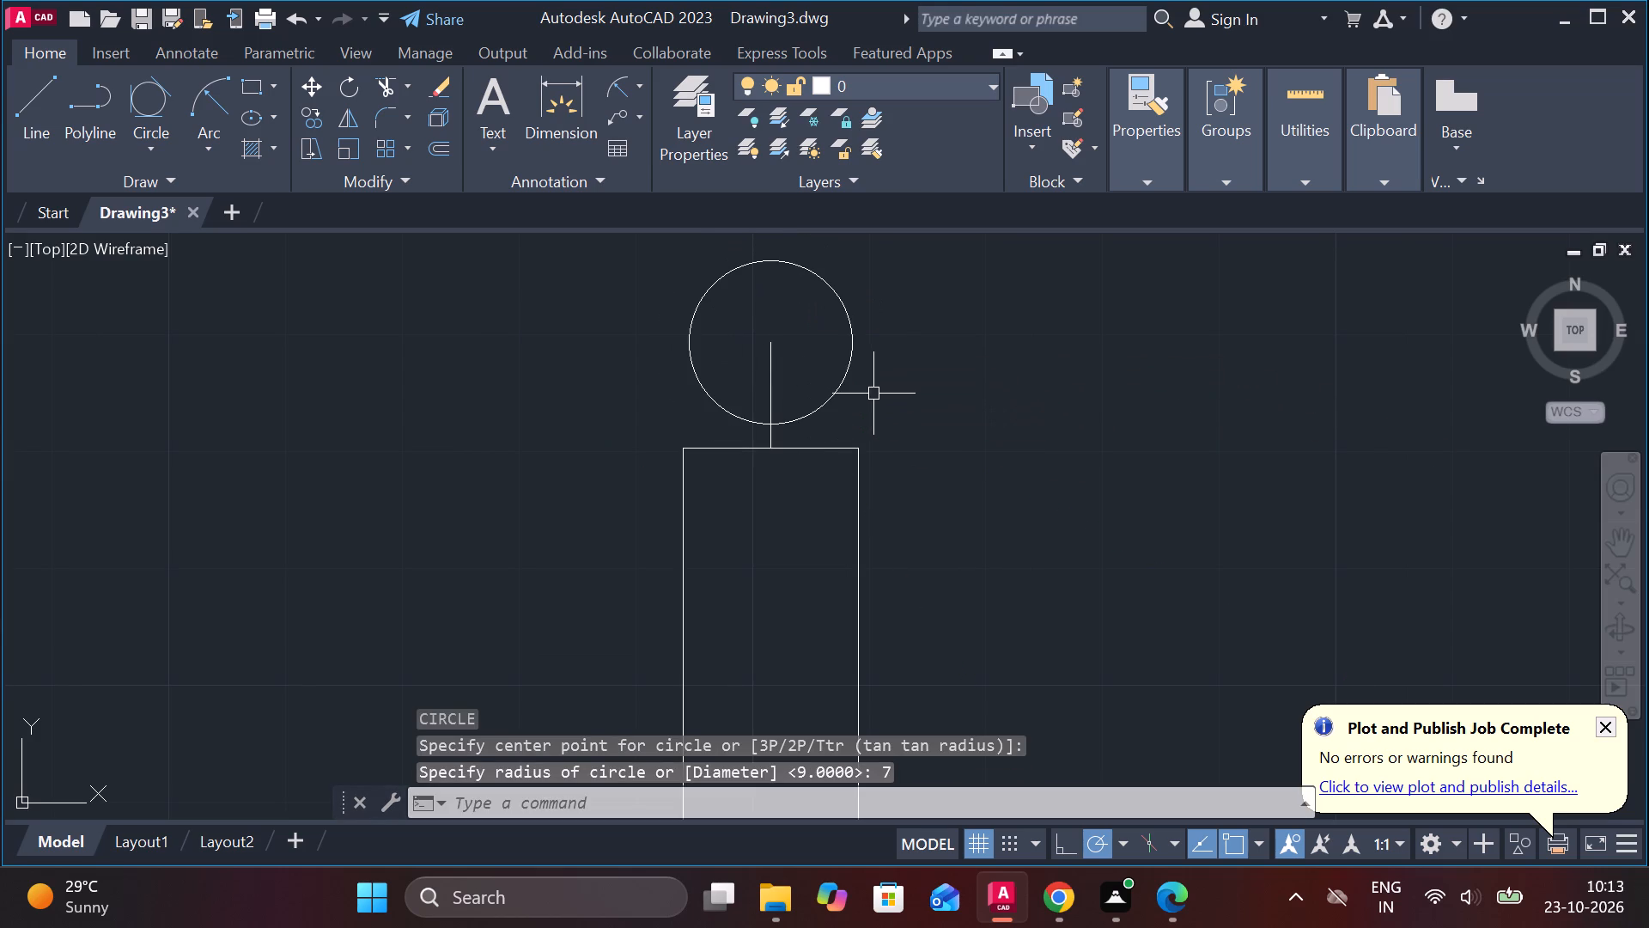
# Fillet the circle's lower right side to the shaft's top edge with radius 2.
pyautogui.write('F R')
pyautogui.press('space')
pyautogui.press('space')
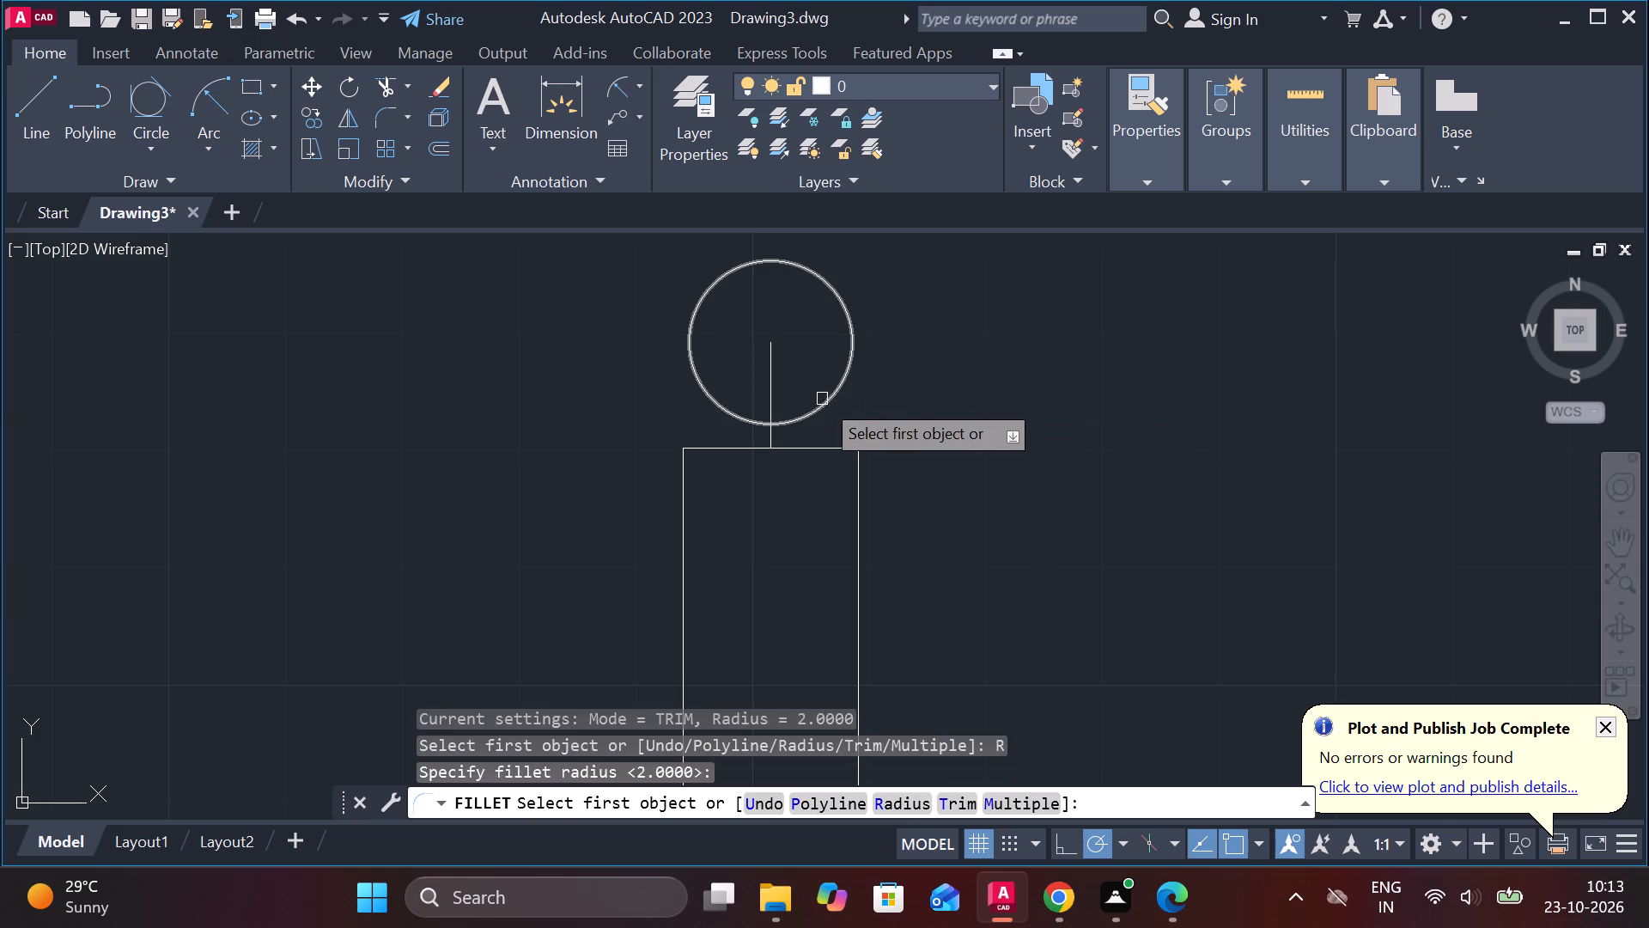
pyautogui.click(819, 400)
pyautogui.click(823, 449)
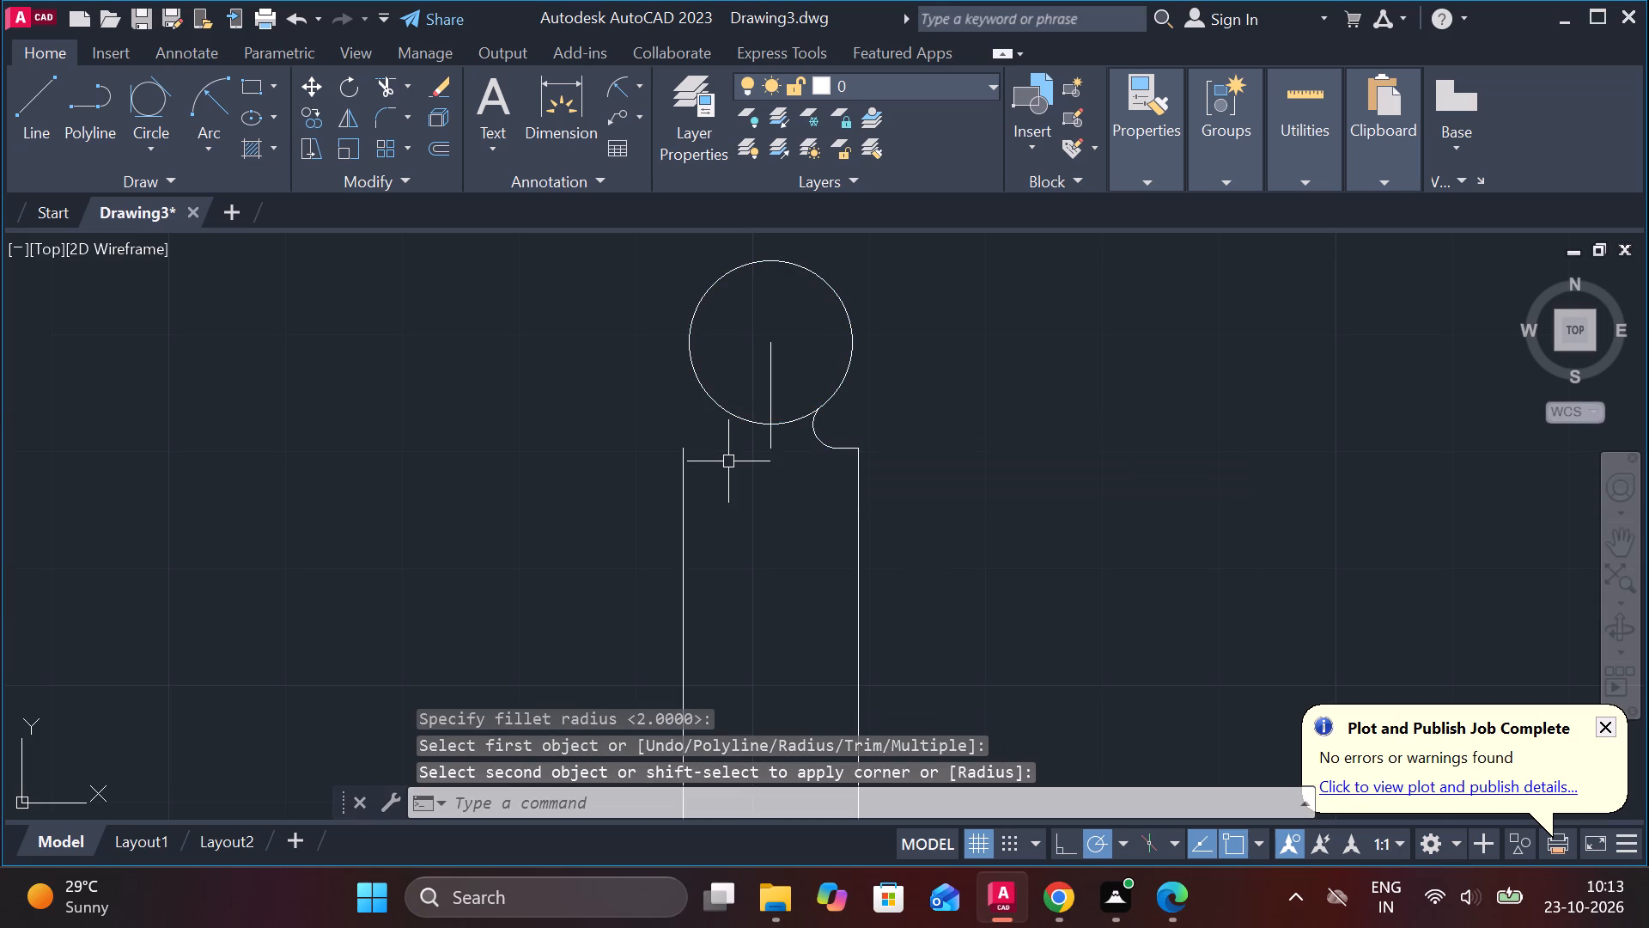
# Draw a 7.5 horizontal line from the shaft's top-left corner to the lower end of the vertical line.
pyautogui.write('EX')
pyautogui.press('Escape')
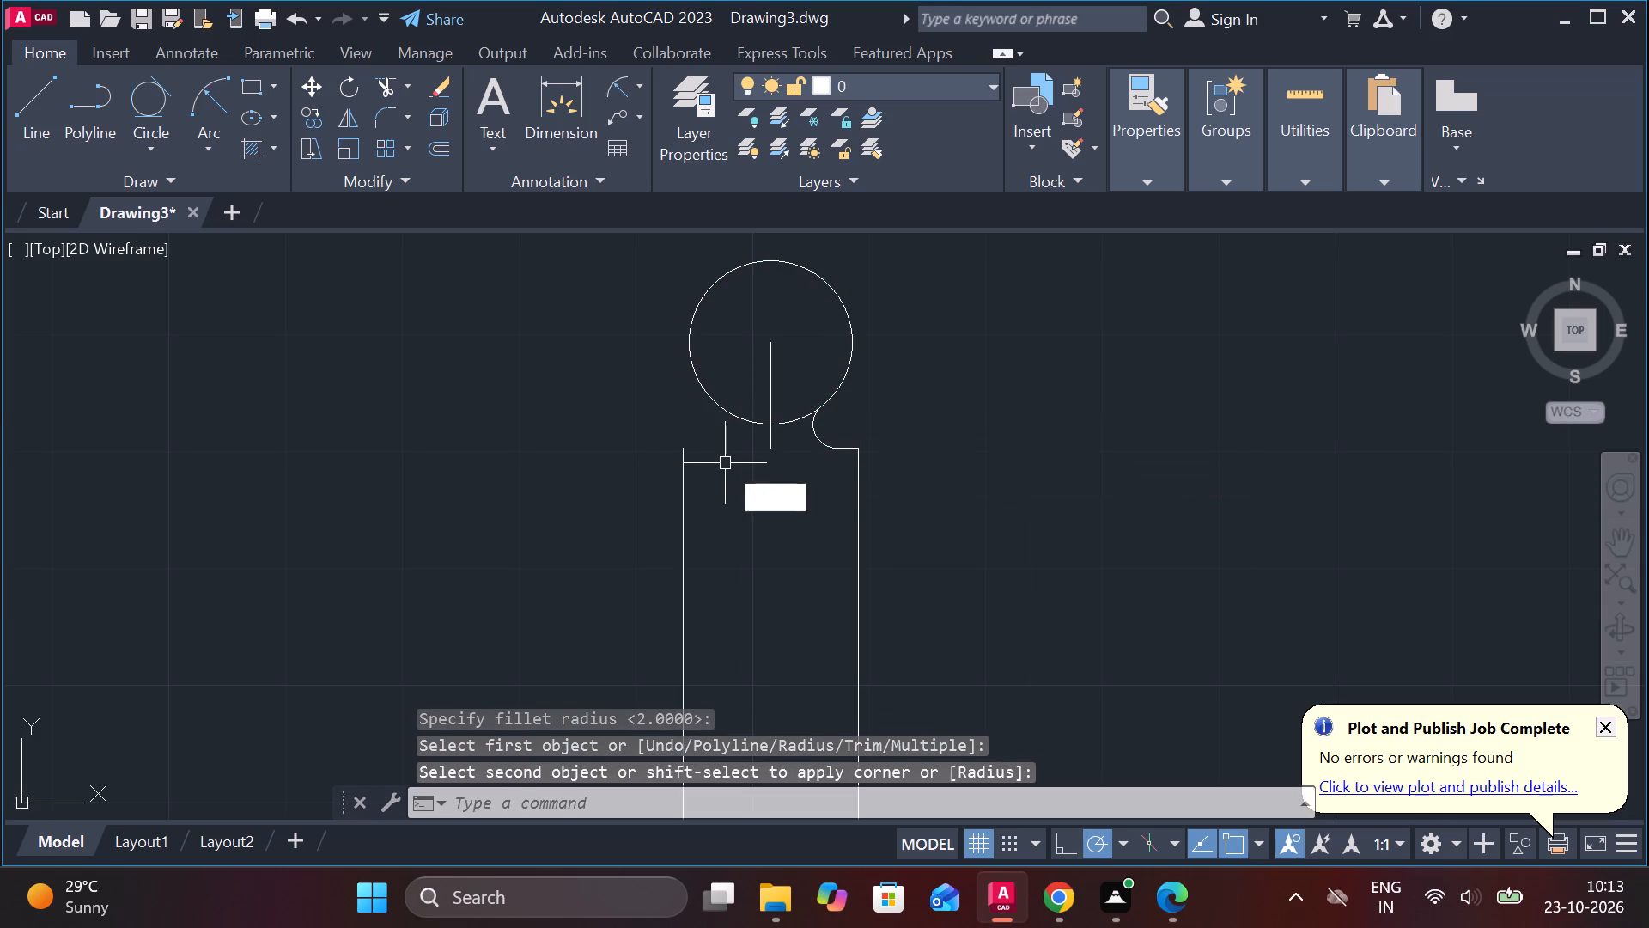
pyautogui.press('l')
pyautogui.press('Return')
pyautogui.click(686, 442)
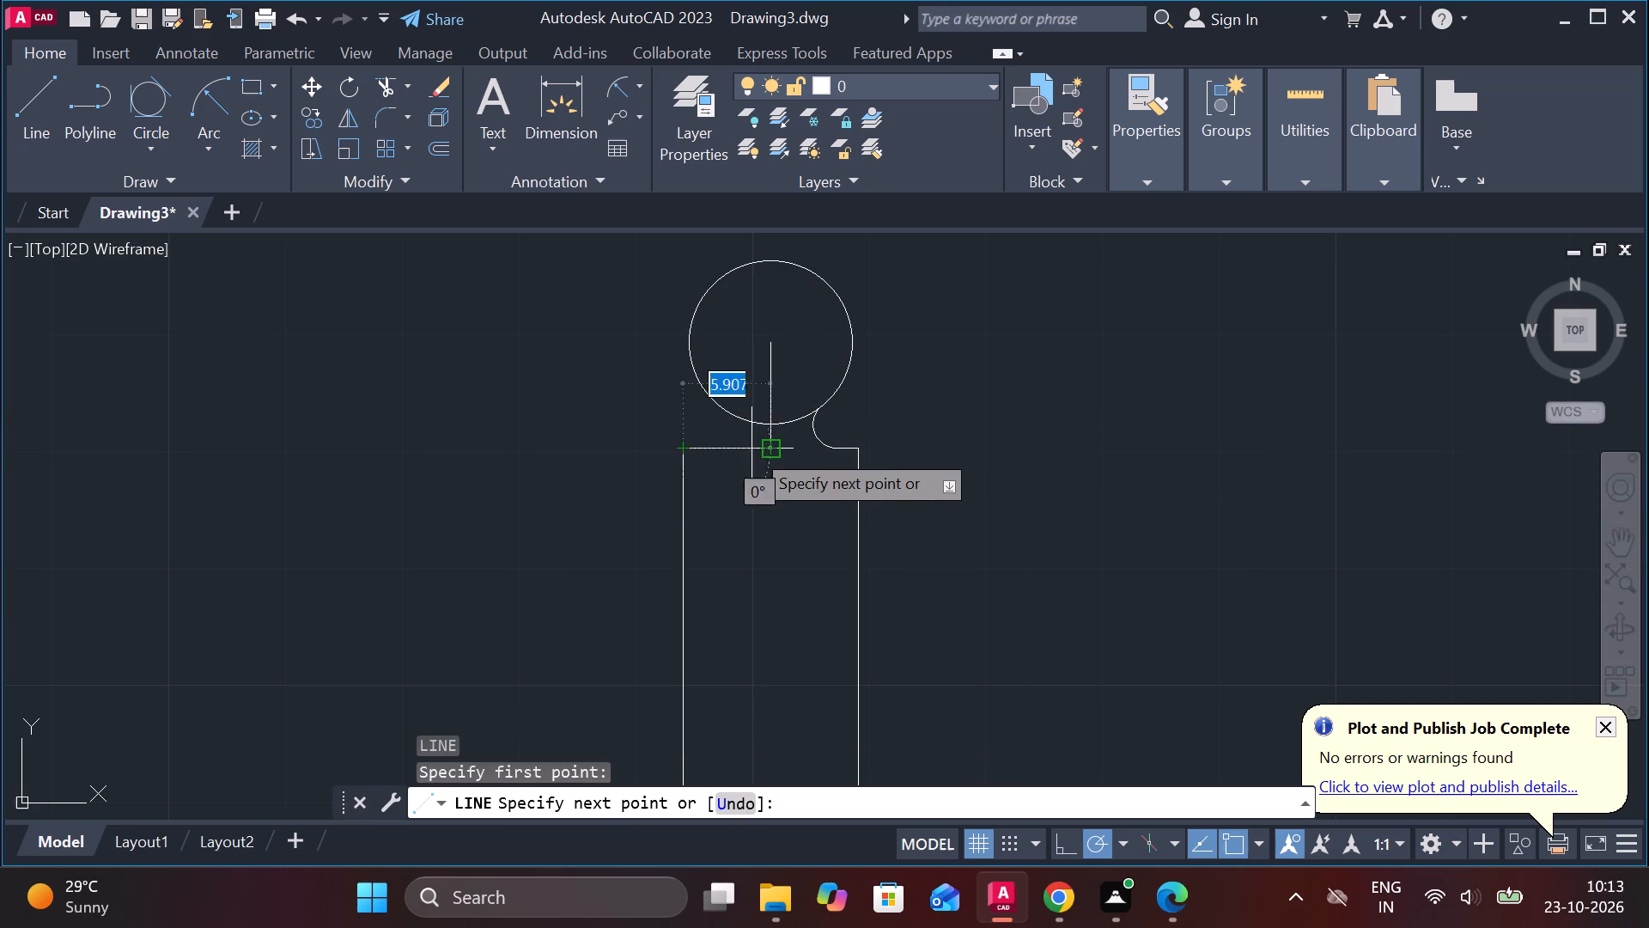
pyautogui.scroll(2, 751, 449)
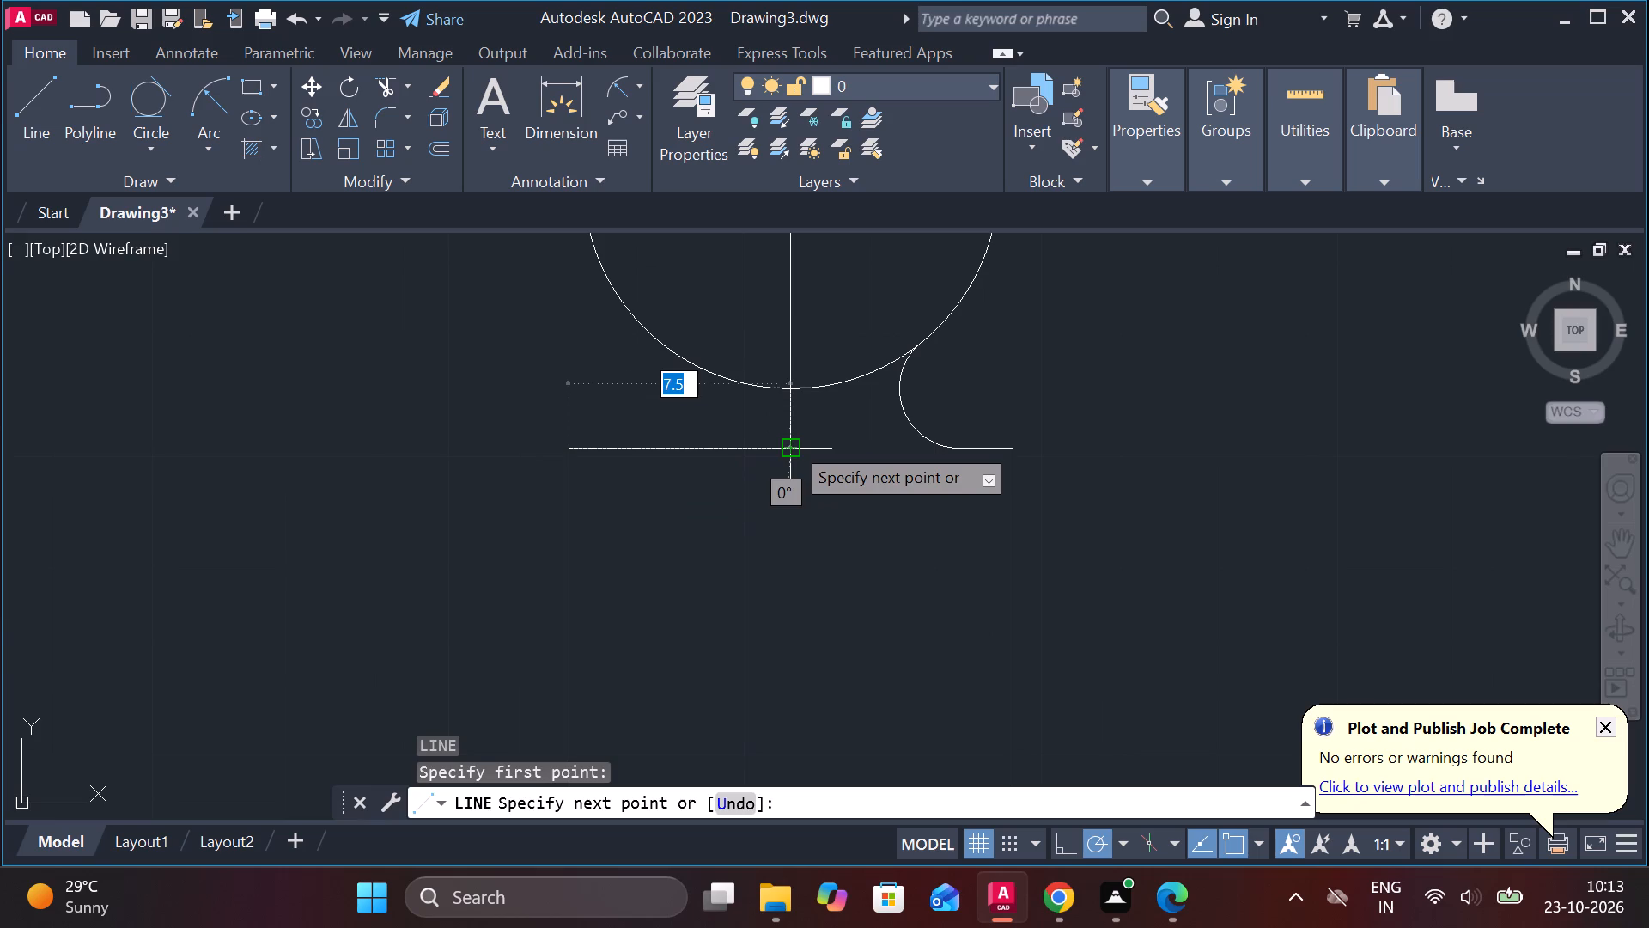
pyautogui.click(791, 443)
pyautogui.press('Escape')
# Fillet the circle's lower left side to the shaft's top edge with radius 2.
pyautogui.write('F R')
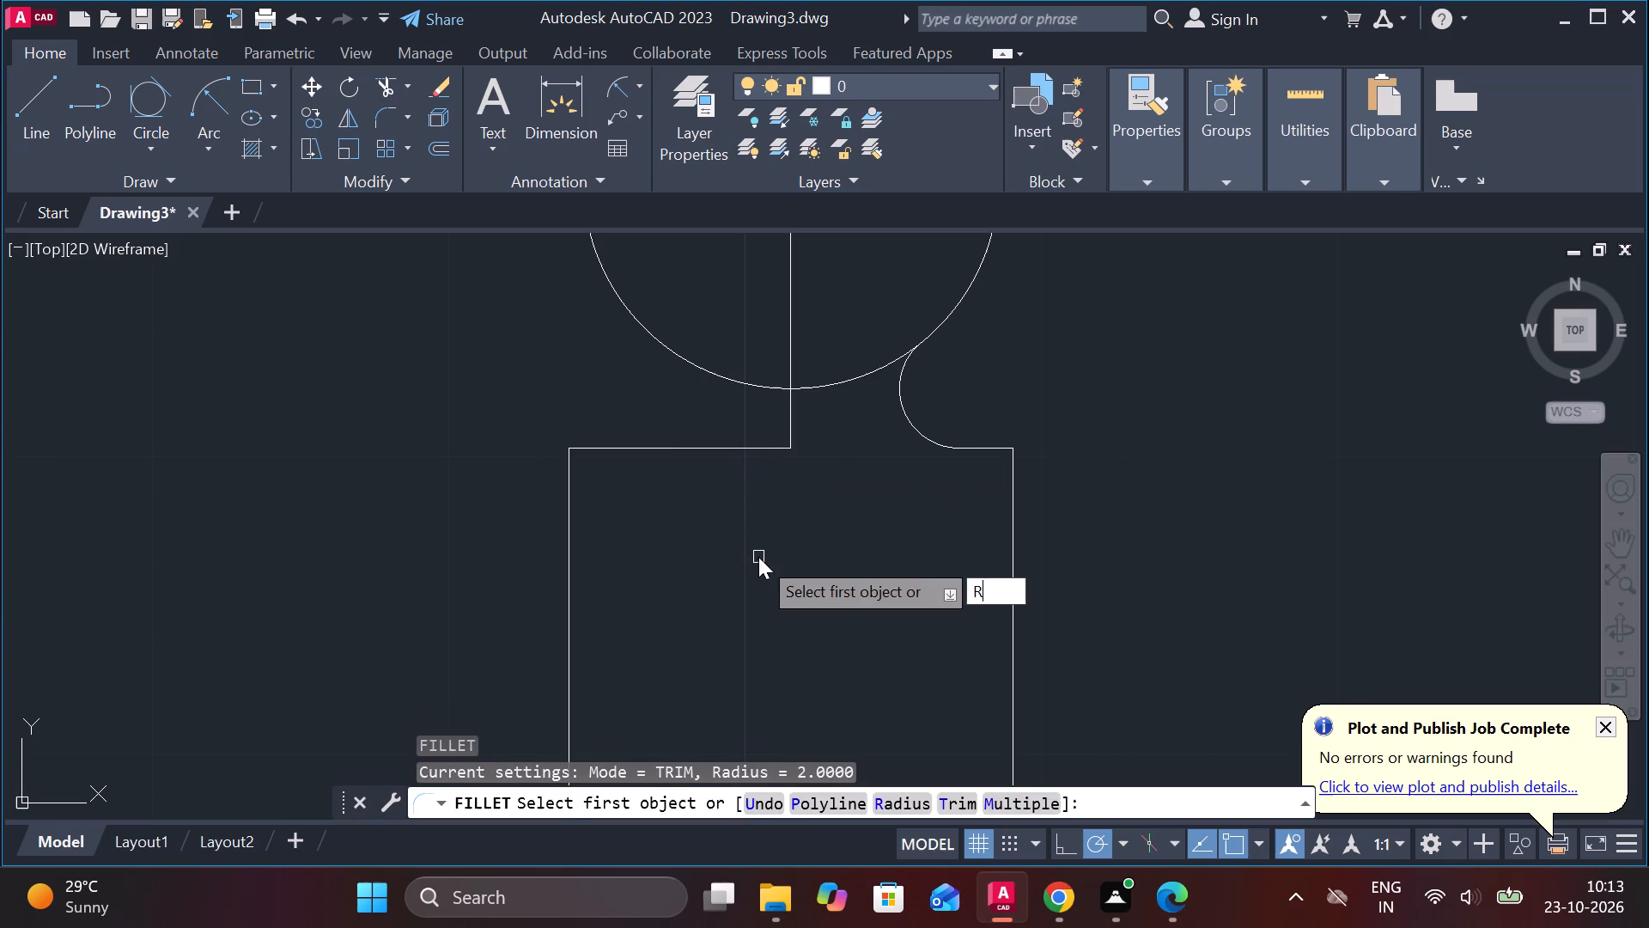
pyautogui.press('space')
pyautogui.press('space')
pyautogui.click(707, 363)
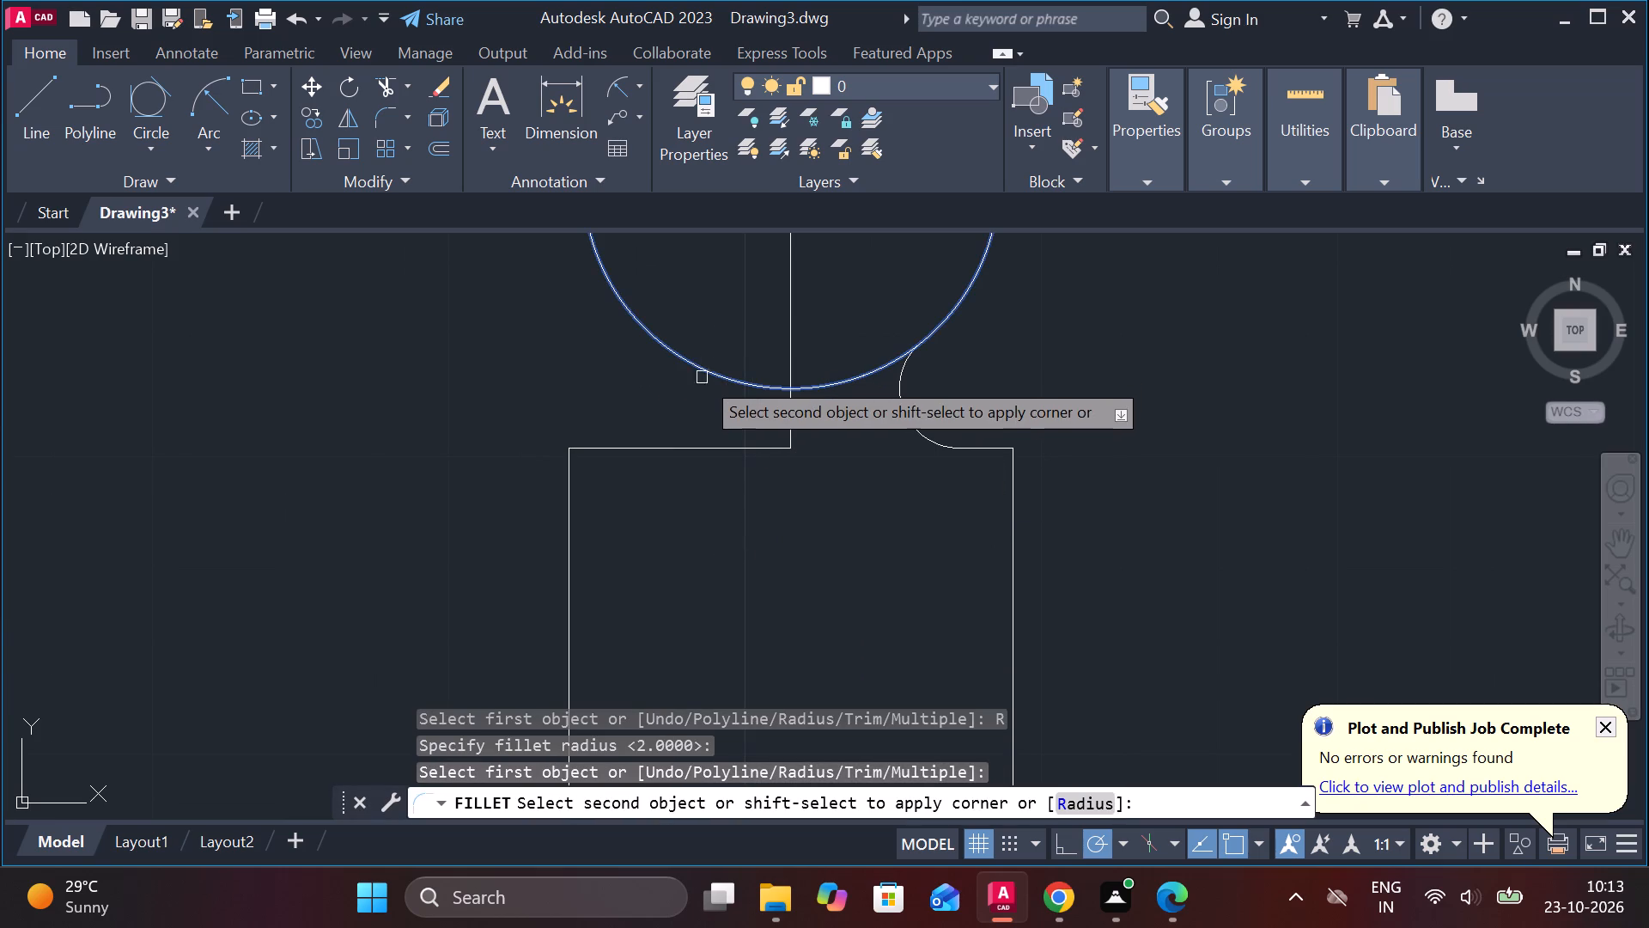
pyautogui.click(691, 448)
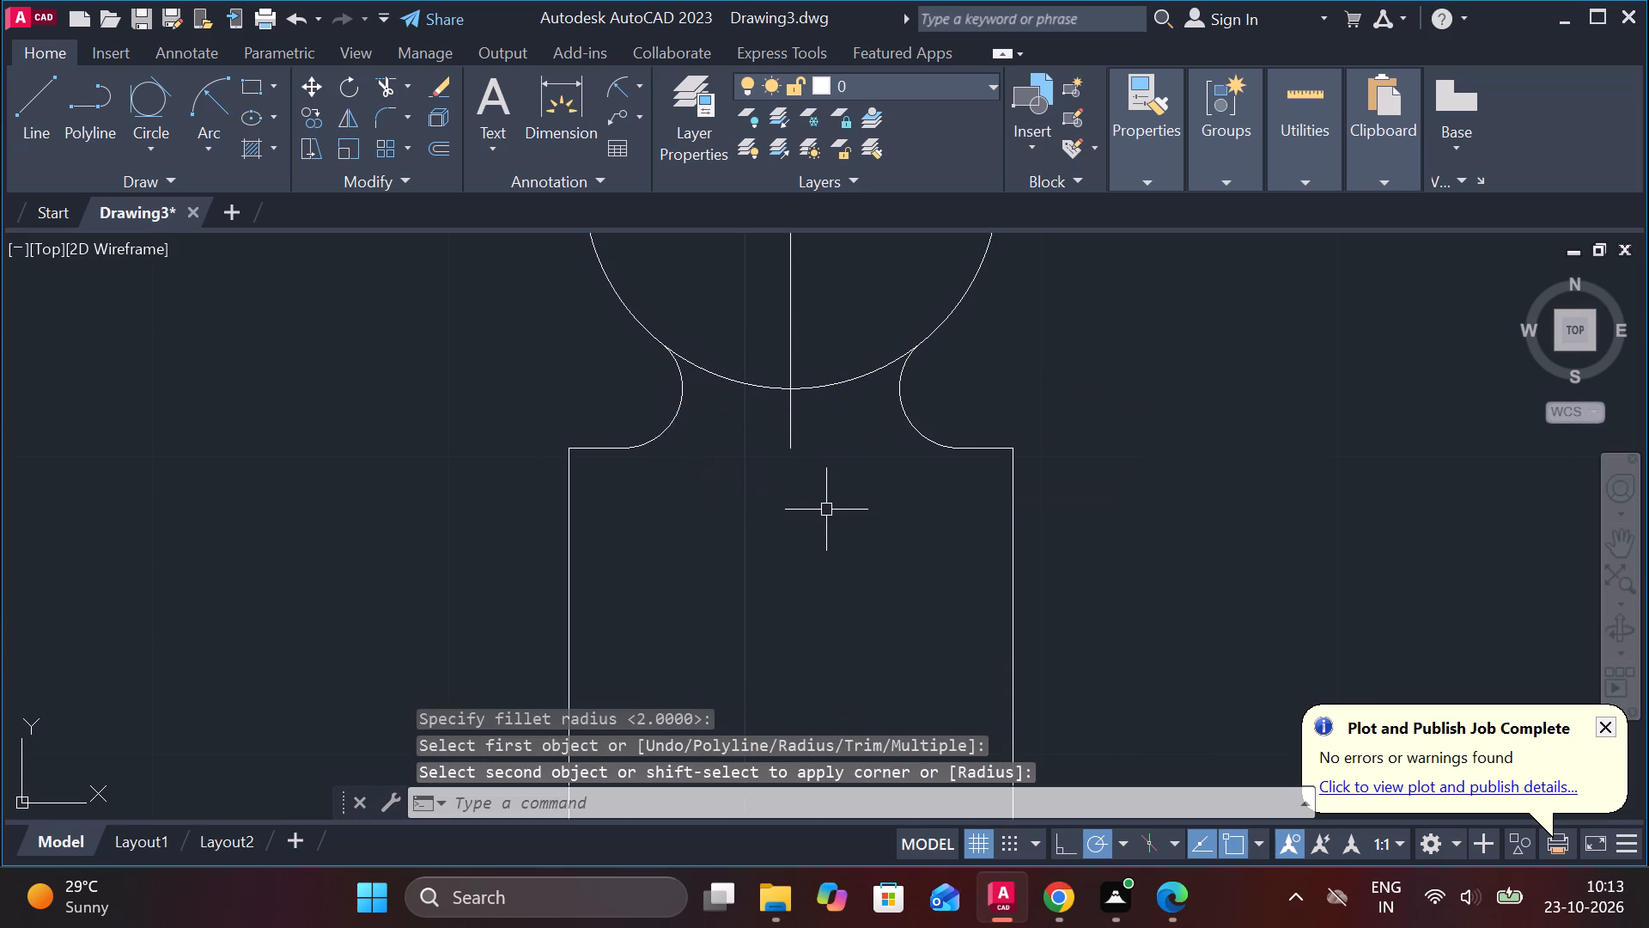
pyautogui.press('Escape')
# Extend the short remaining piece of the shaft's top edge at the right fillet back across to the left side.
pyautogui.write('EC')
pyautogui.press('BackSpace')
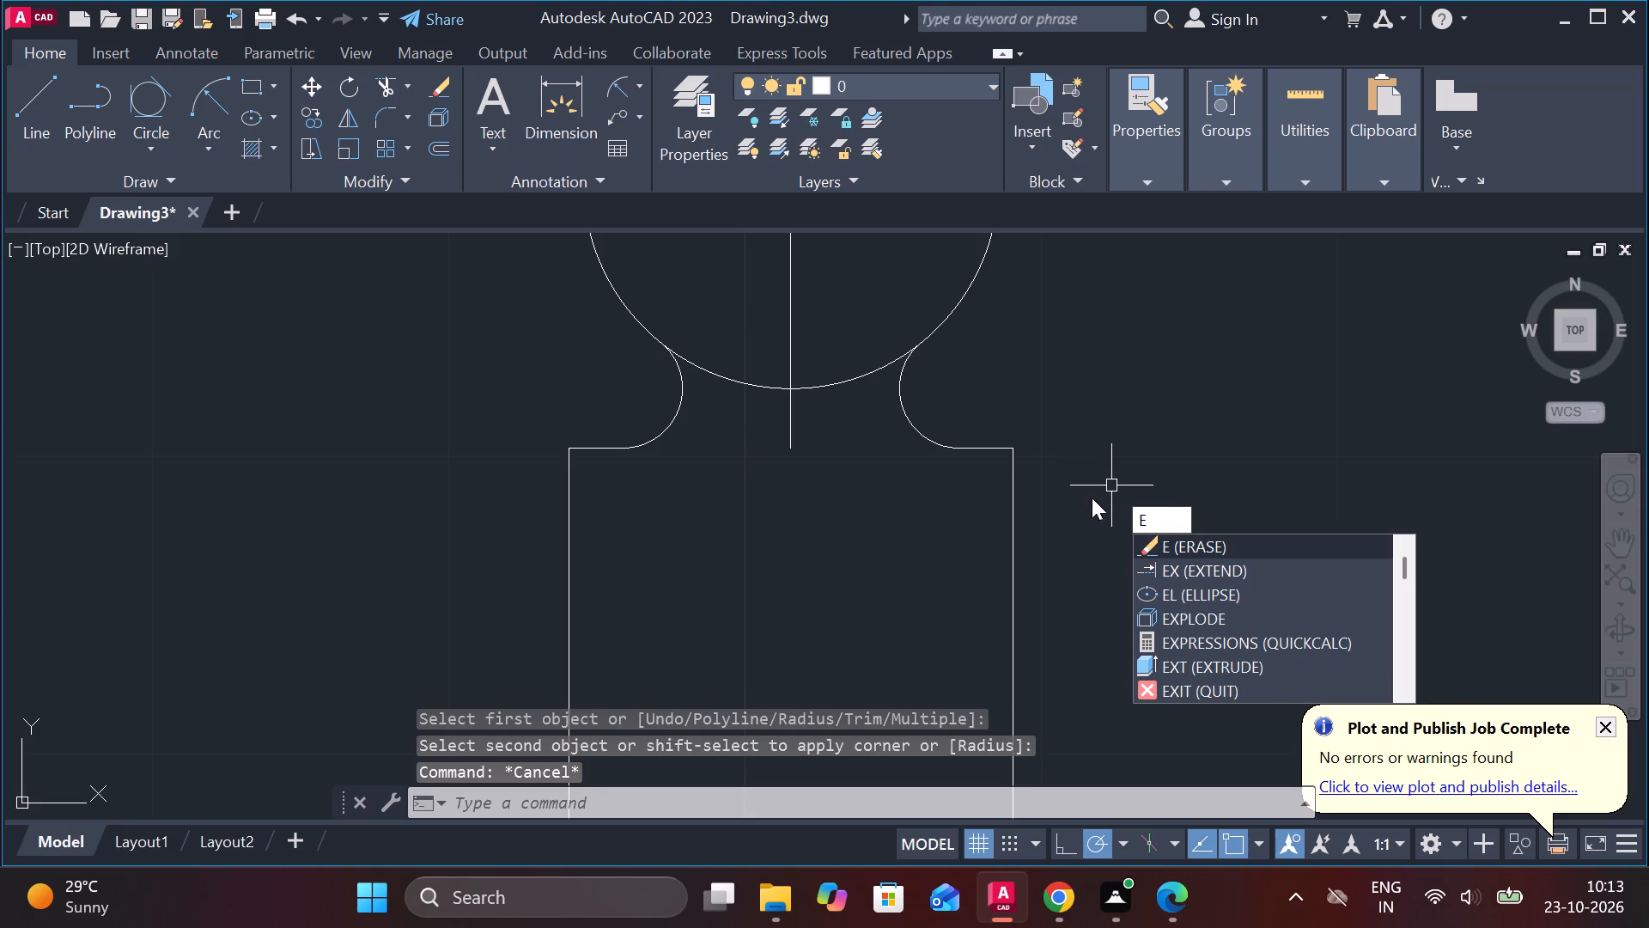
pyautogui.write('X')
pyautogui.press('space')
pyautogui.click(981, 452)
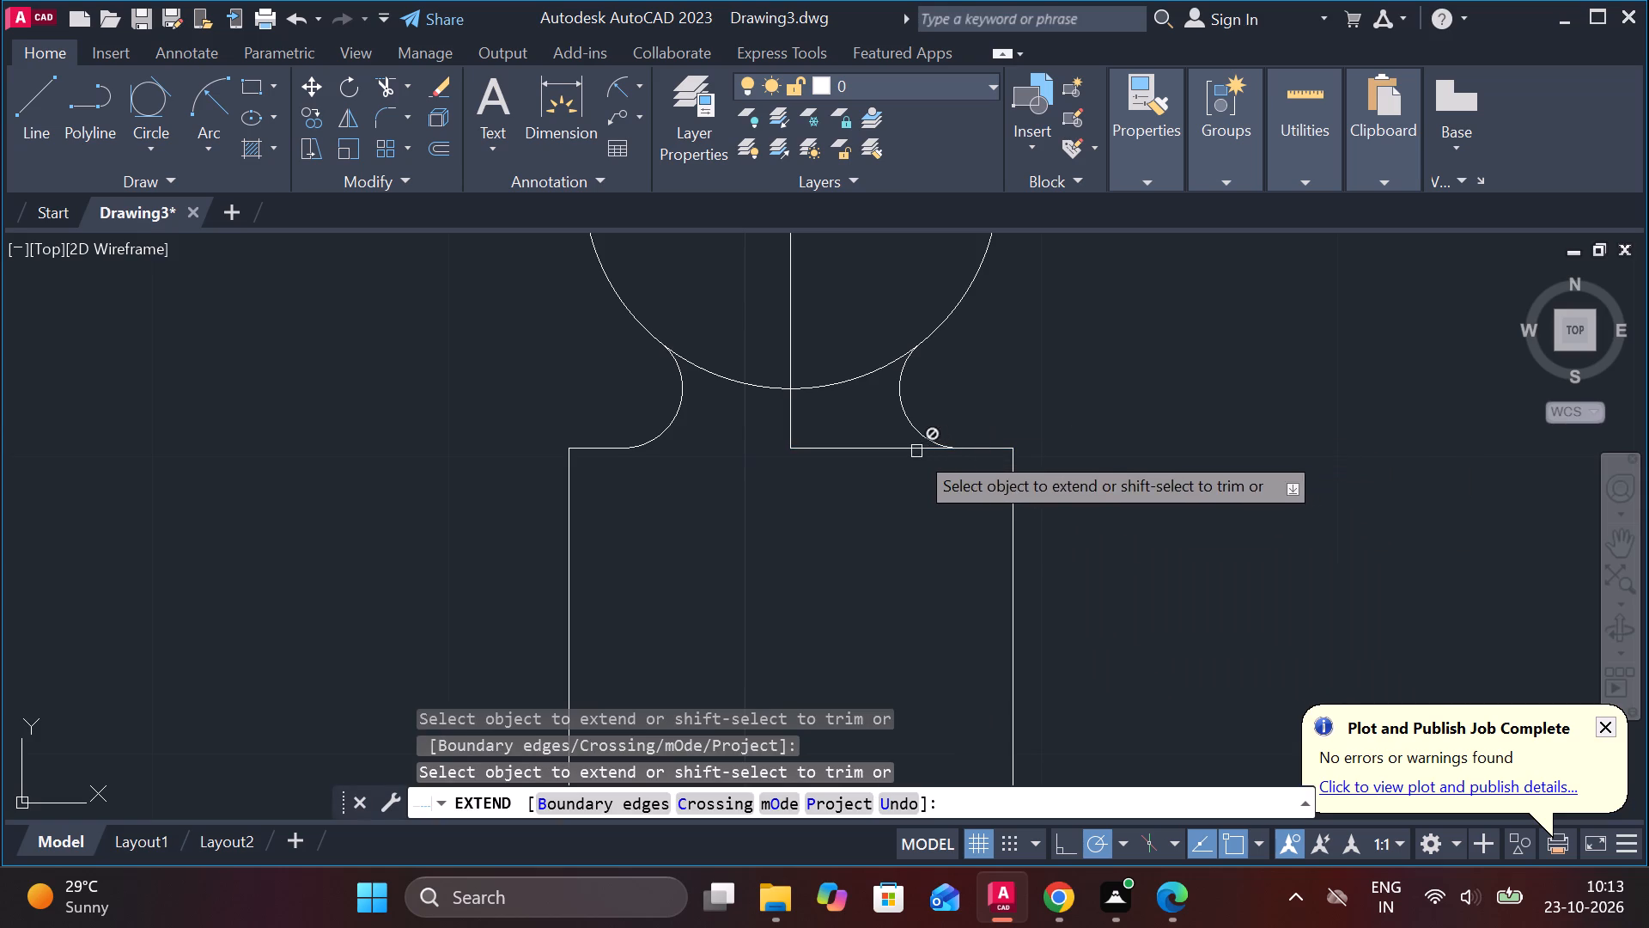
pyautogui.click(884, 451)
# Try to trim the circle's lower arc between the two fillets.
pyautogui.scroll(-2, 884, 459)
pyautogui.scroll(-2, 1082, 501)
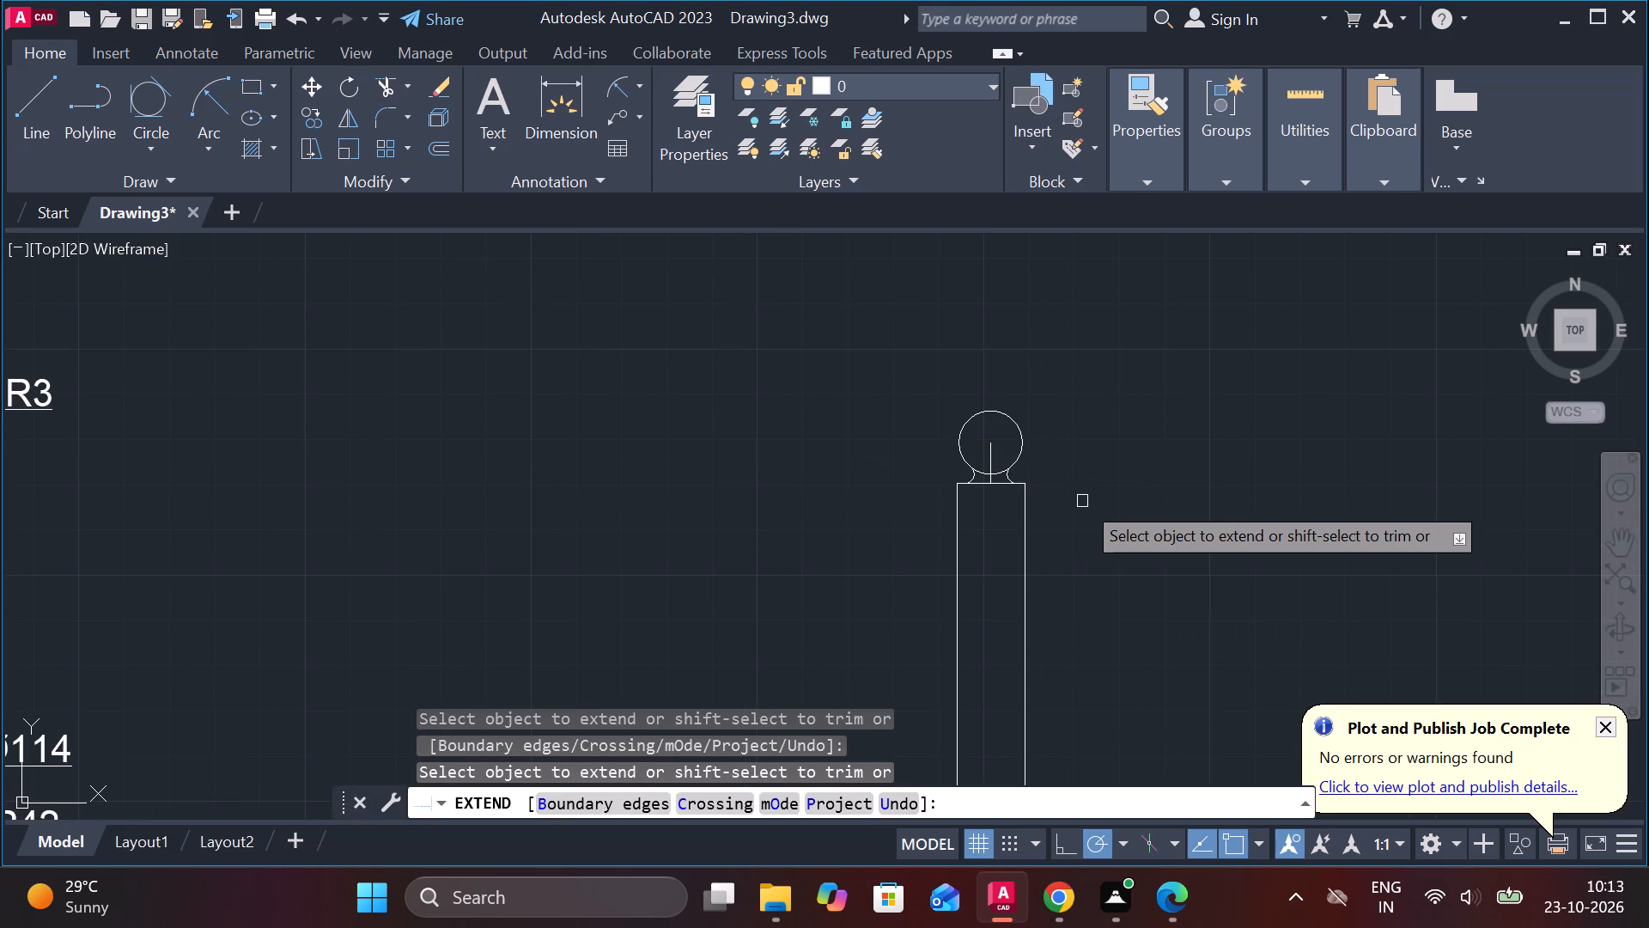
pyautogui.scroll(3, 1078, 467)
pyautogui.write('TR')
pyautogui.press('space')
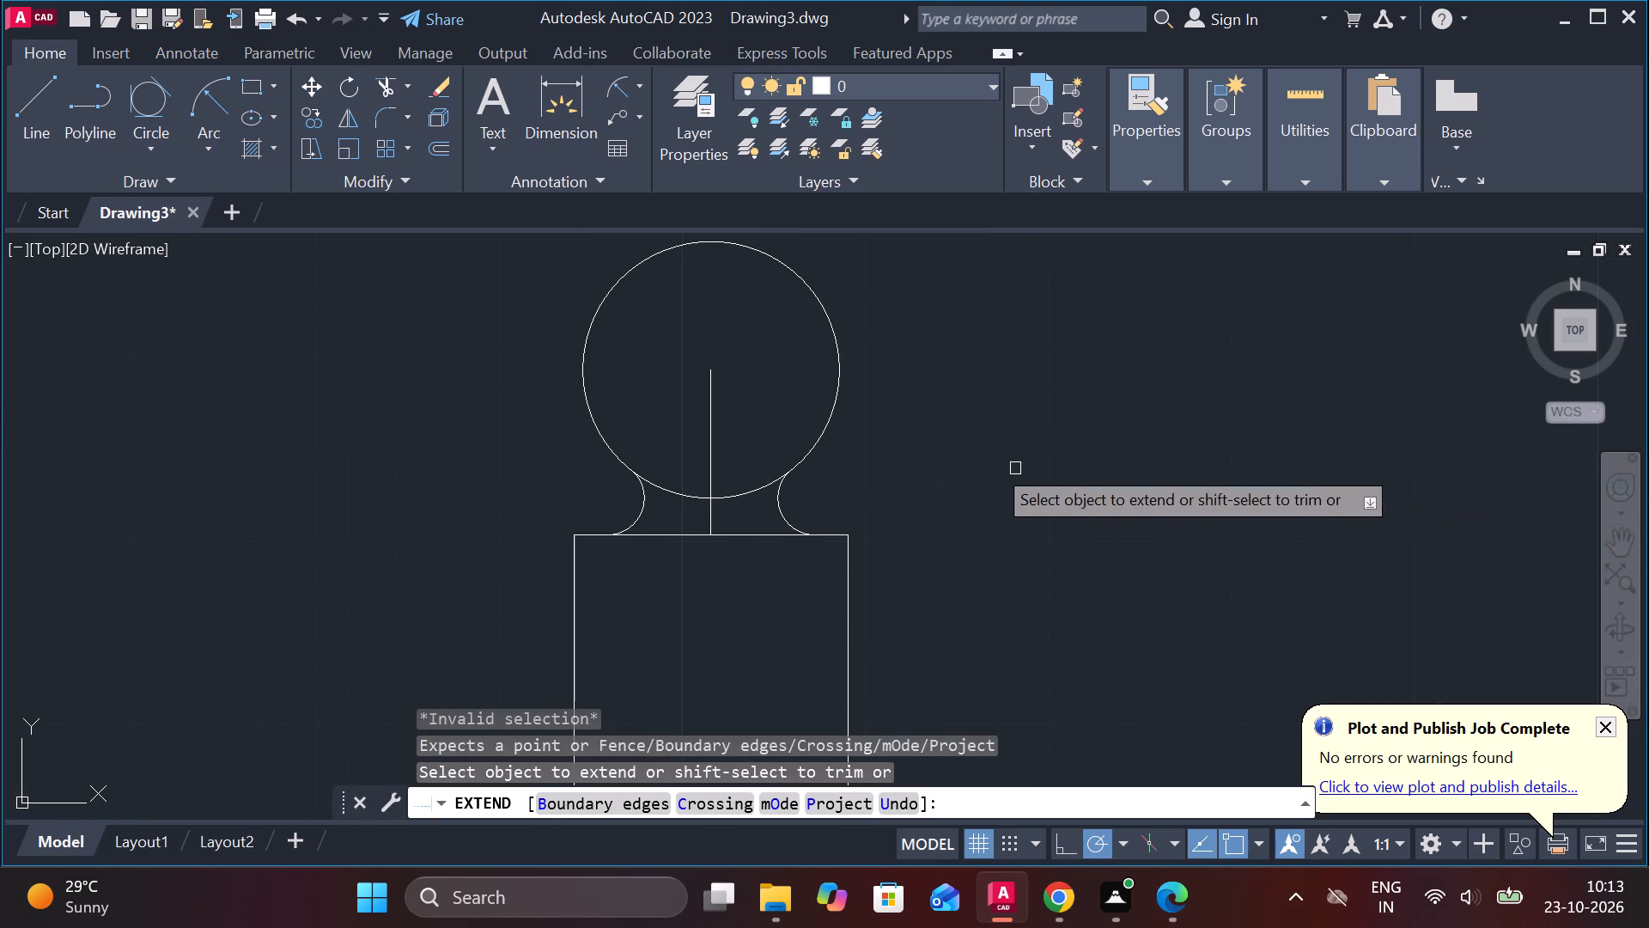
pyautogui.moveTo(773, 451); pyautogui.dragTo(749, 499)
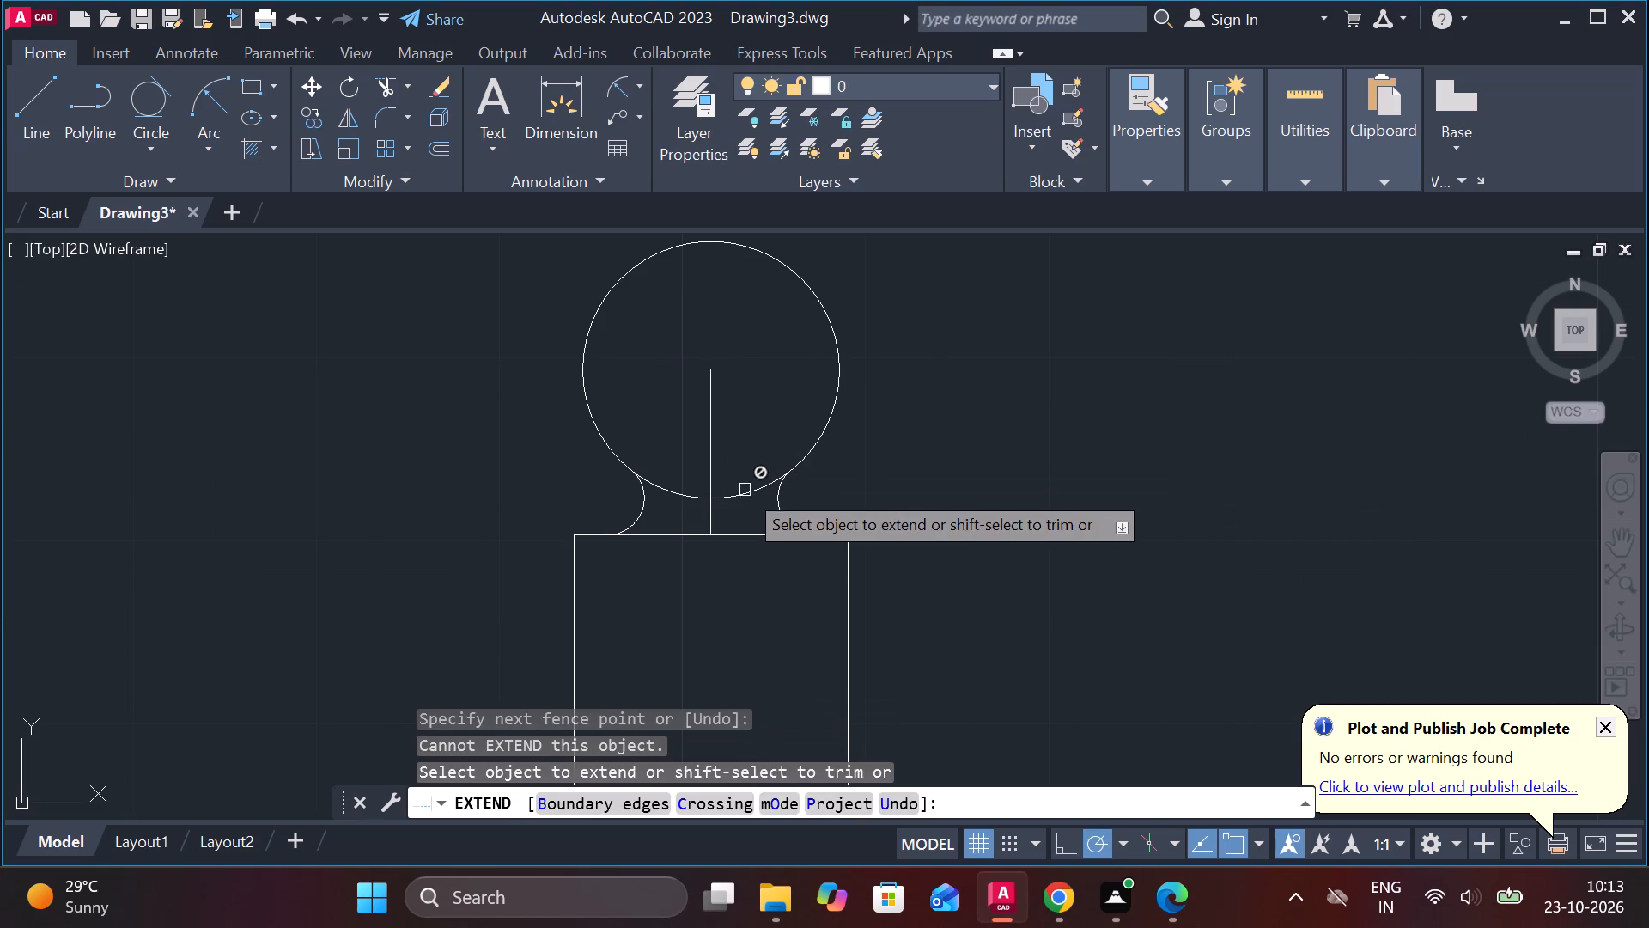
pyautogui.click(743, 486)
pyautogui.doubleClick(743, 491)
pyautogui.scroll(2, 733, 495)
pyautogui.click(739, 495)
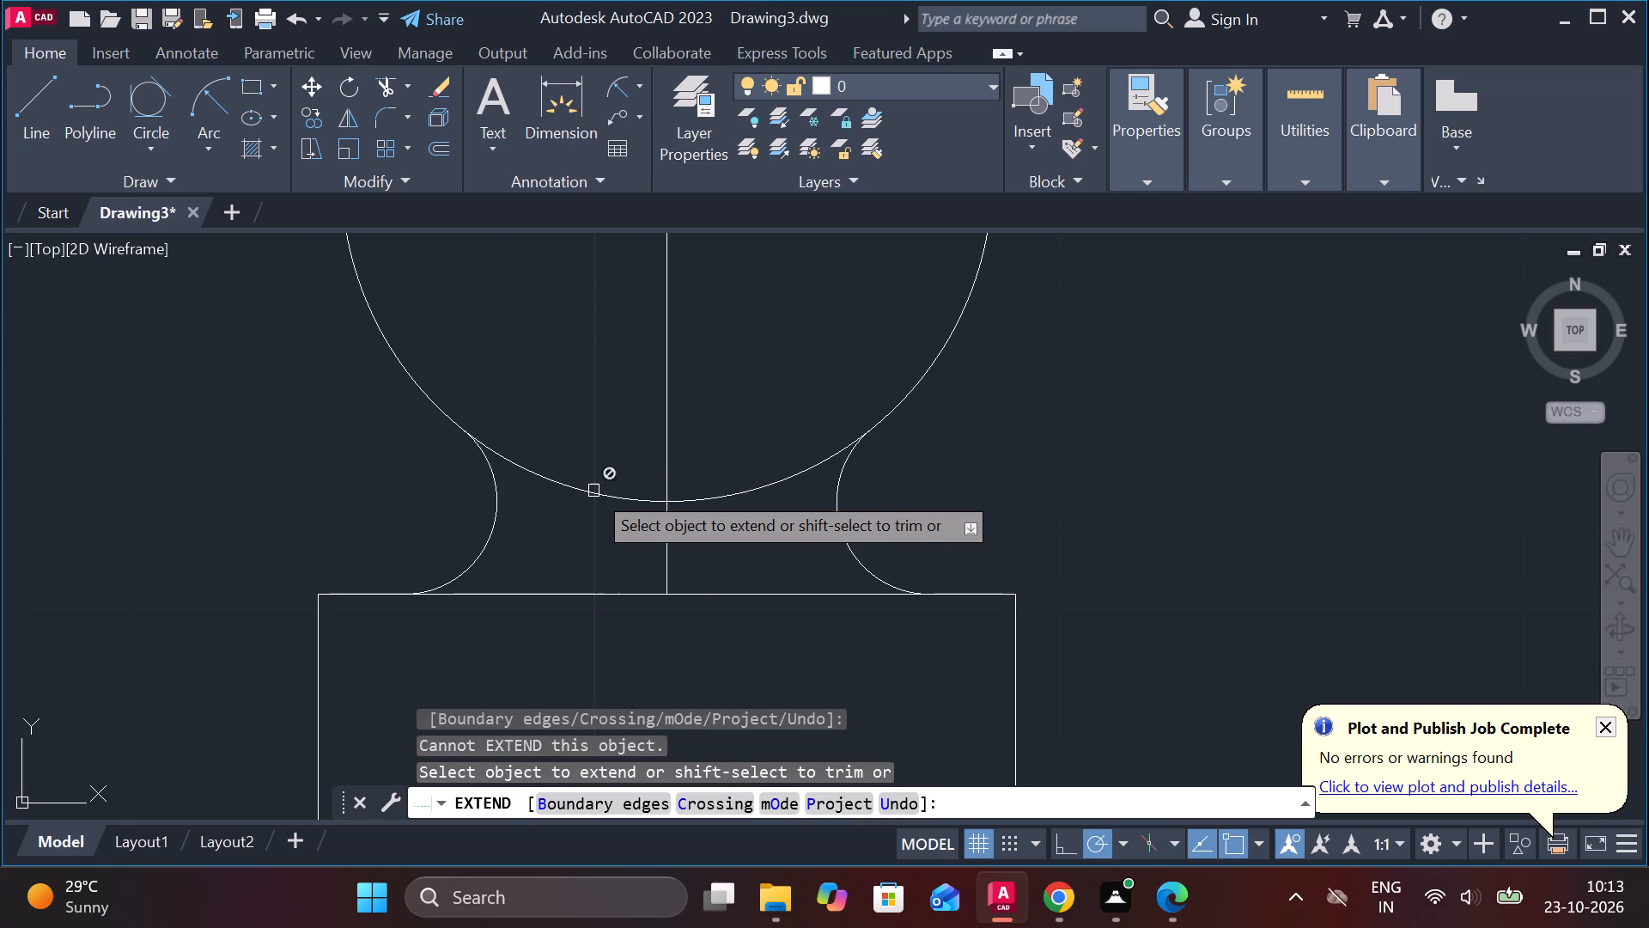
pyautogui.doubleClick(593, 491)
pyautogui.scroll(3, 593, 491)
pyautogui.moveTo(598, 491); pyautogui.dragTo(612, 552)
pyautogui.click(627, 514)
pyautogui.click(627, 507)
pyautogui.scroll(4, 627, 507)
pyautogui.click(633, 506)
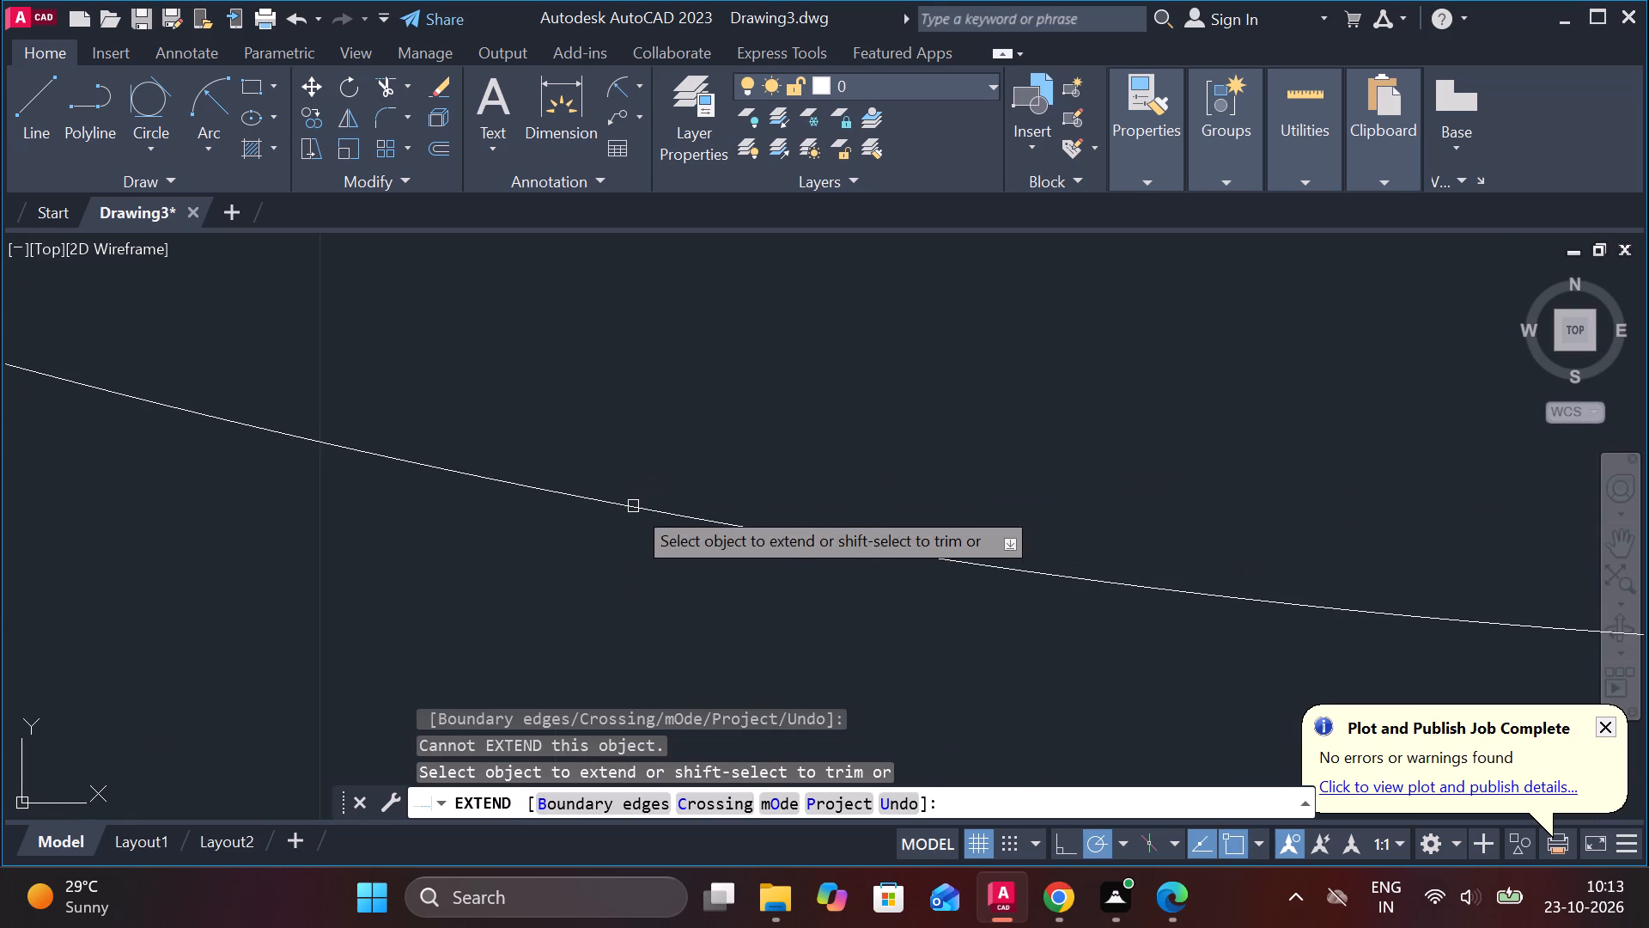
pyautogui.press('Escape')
# Erase the circle above the shaft and redraw it with radius 7, centred on the vertical line's upper end.
pyautogui.scroll(-7, 633, 506)
pyautogui.click(854, 483)
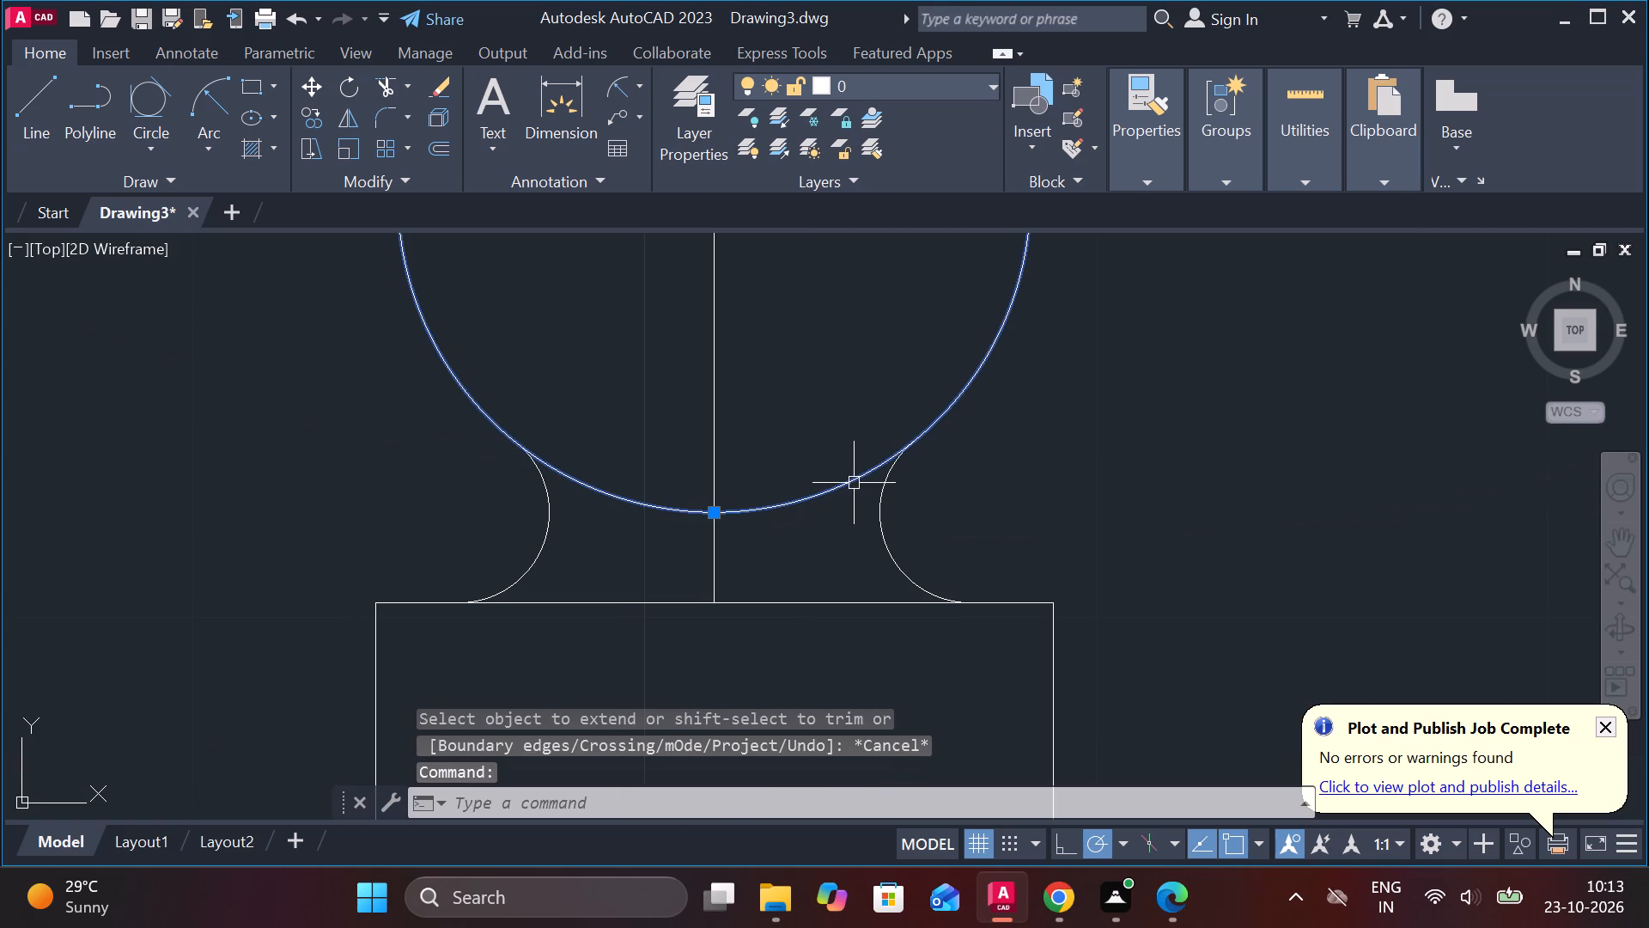
pyautogui.write('E')
pyautogui.press('space')
pyautogui.write('C')
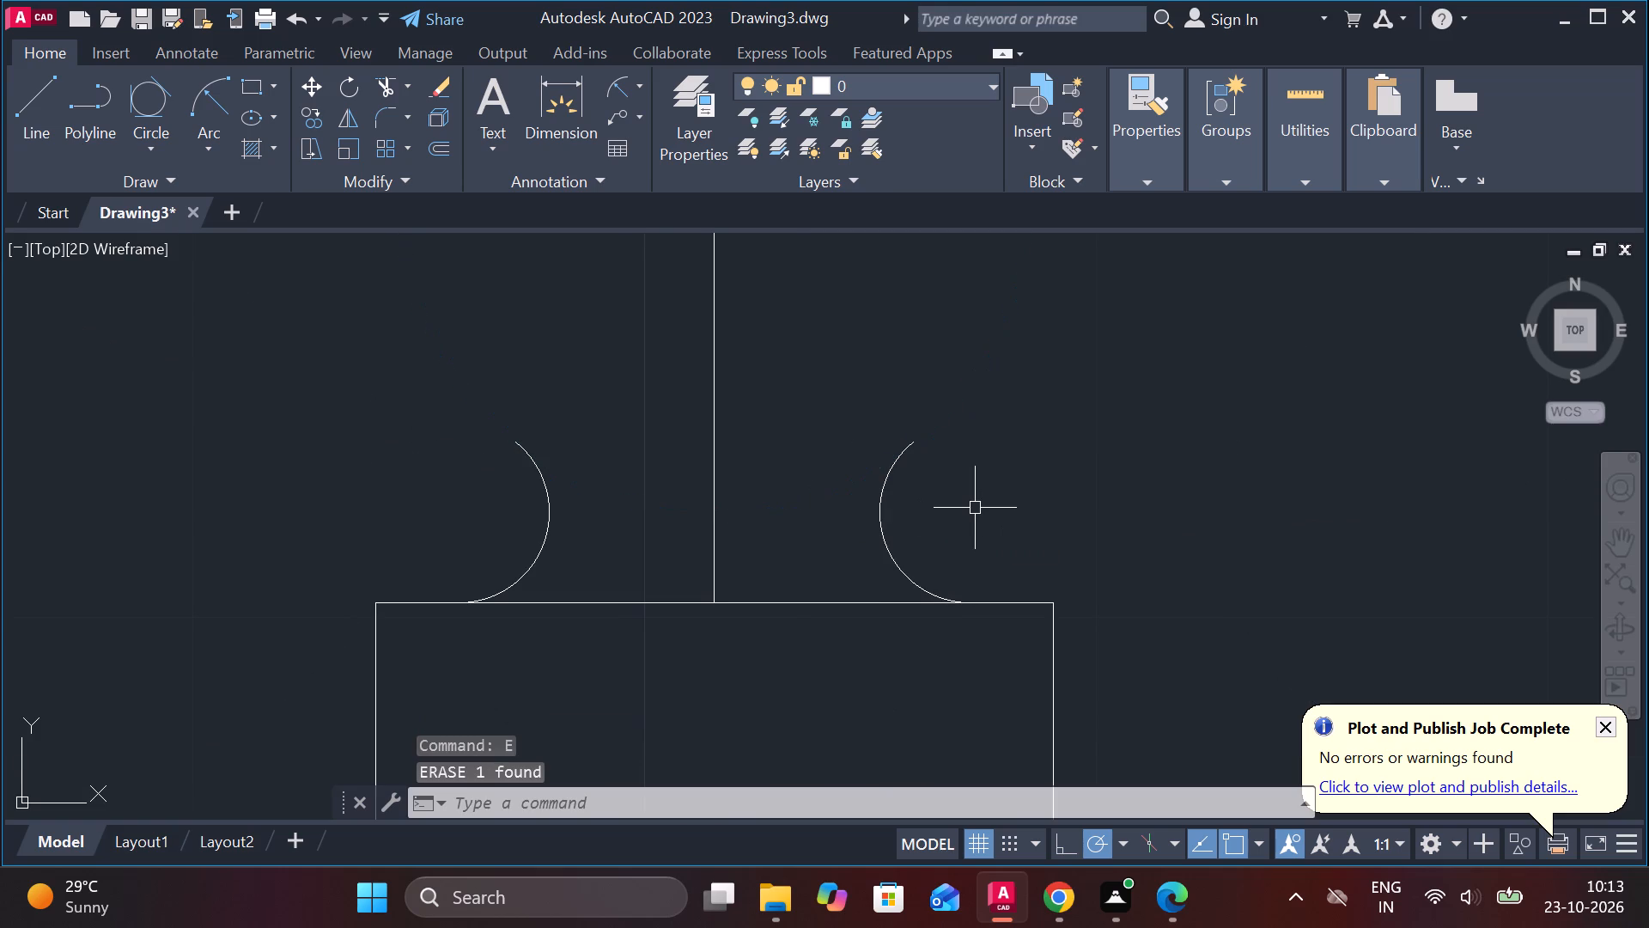
pyautogui.press('space')
pyautogui.moveTo(759, 373); pyautogui.dragTo(762, 460, button='middle')
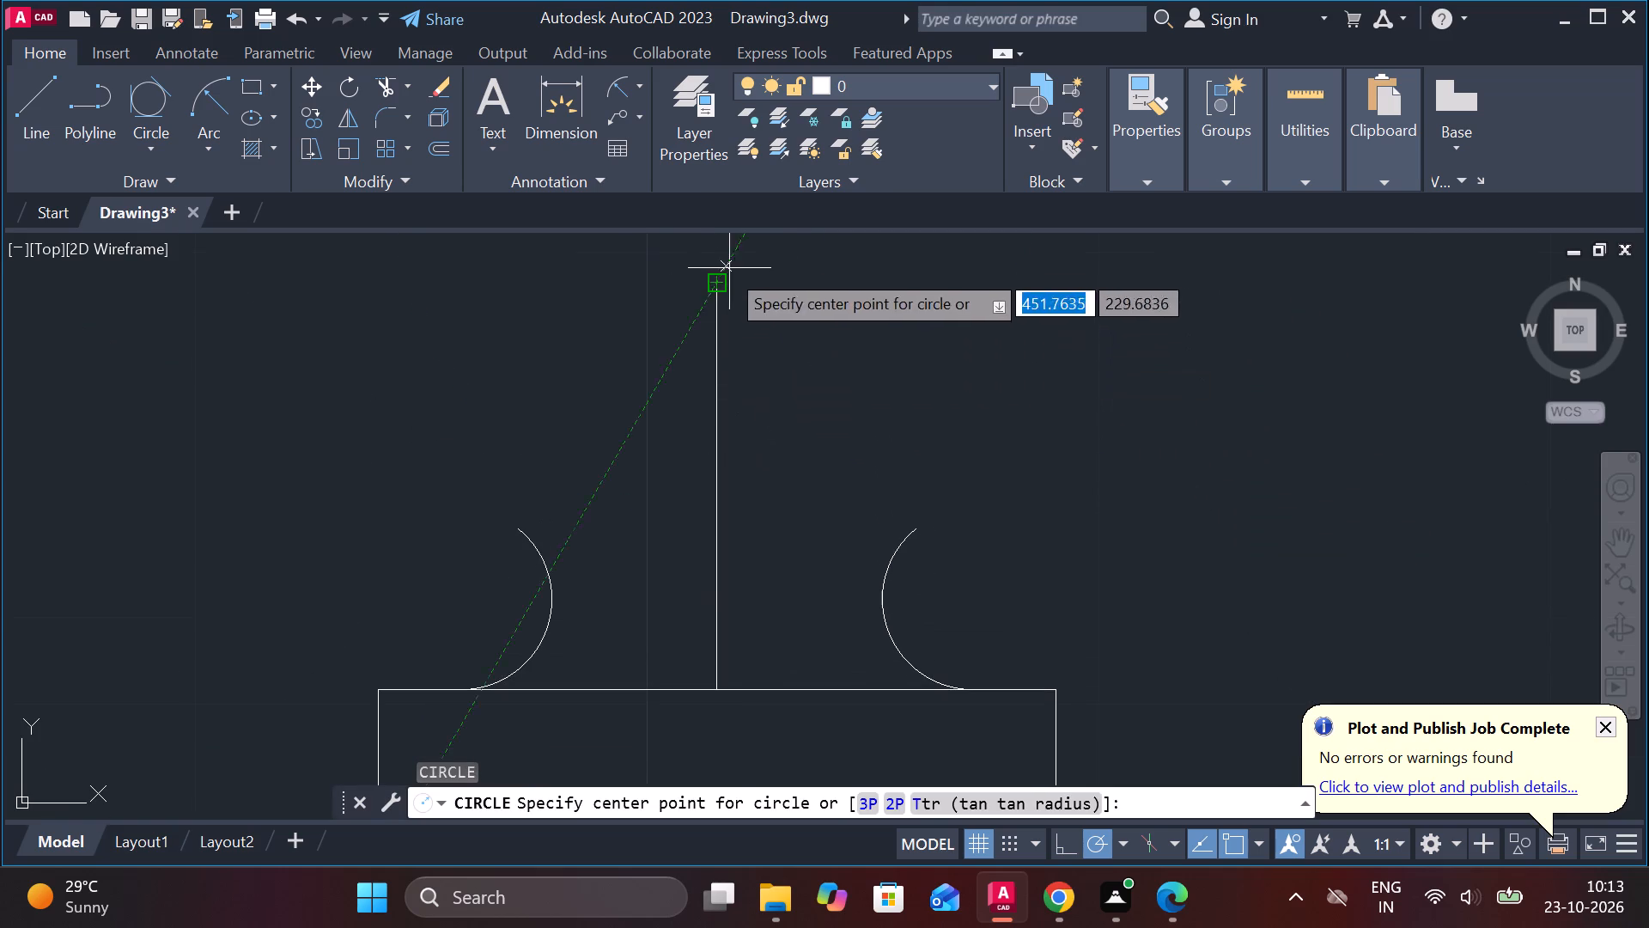
pyautogui.click(710, 278)
pyautogui.press('7')
pyautogui.press('Return')
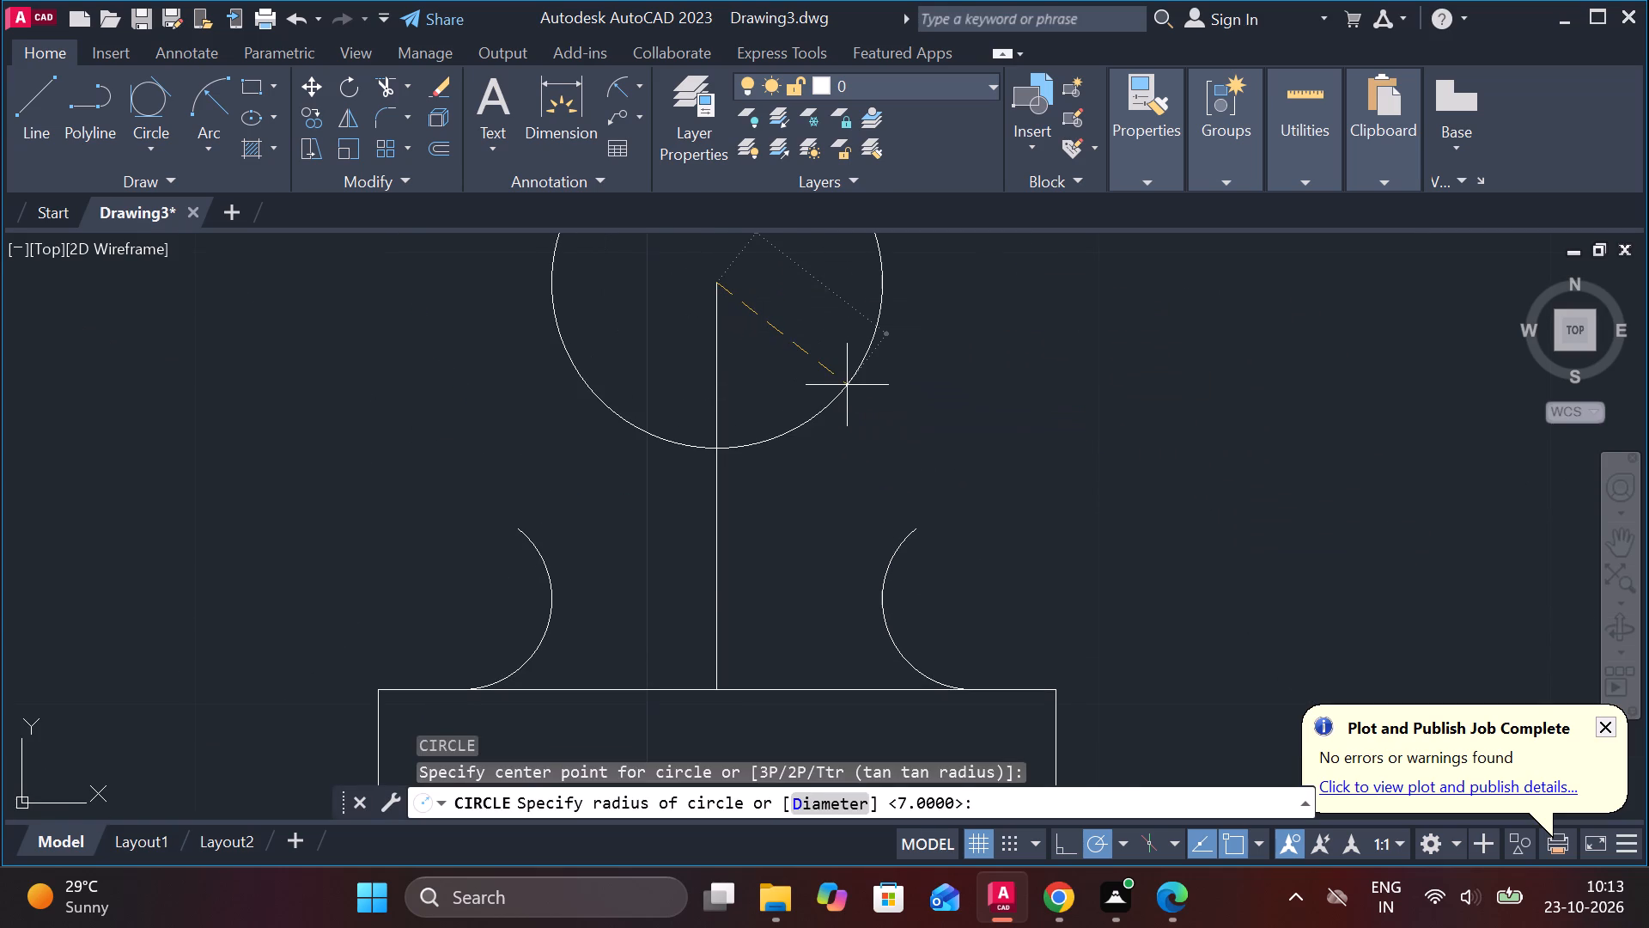
# Trim away the circle's lower arc between the two fillets and the vertical construction line inside the round end.
pyautogui.write('TR')
pyautogui.press('space')
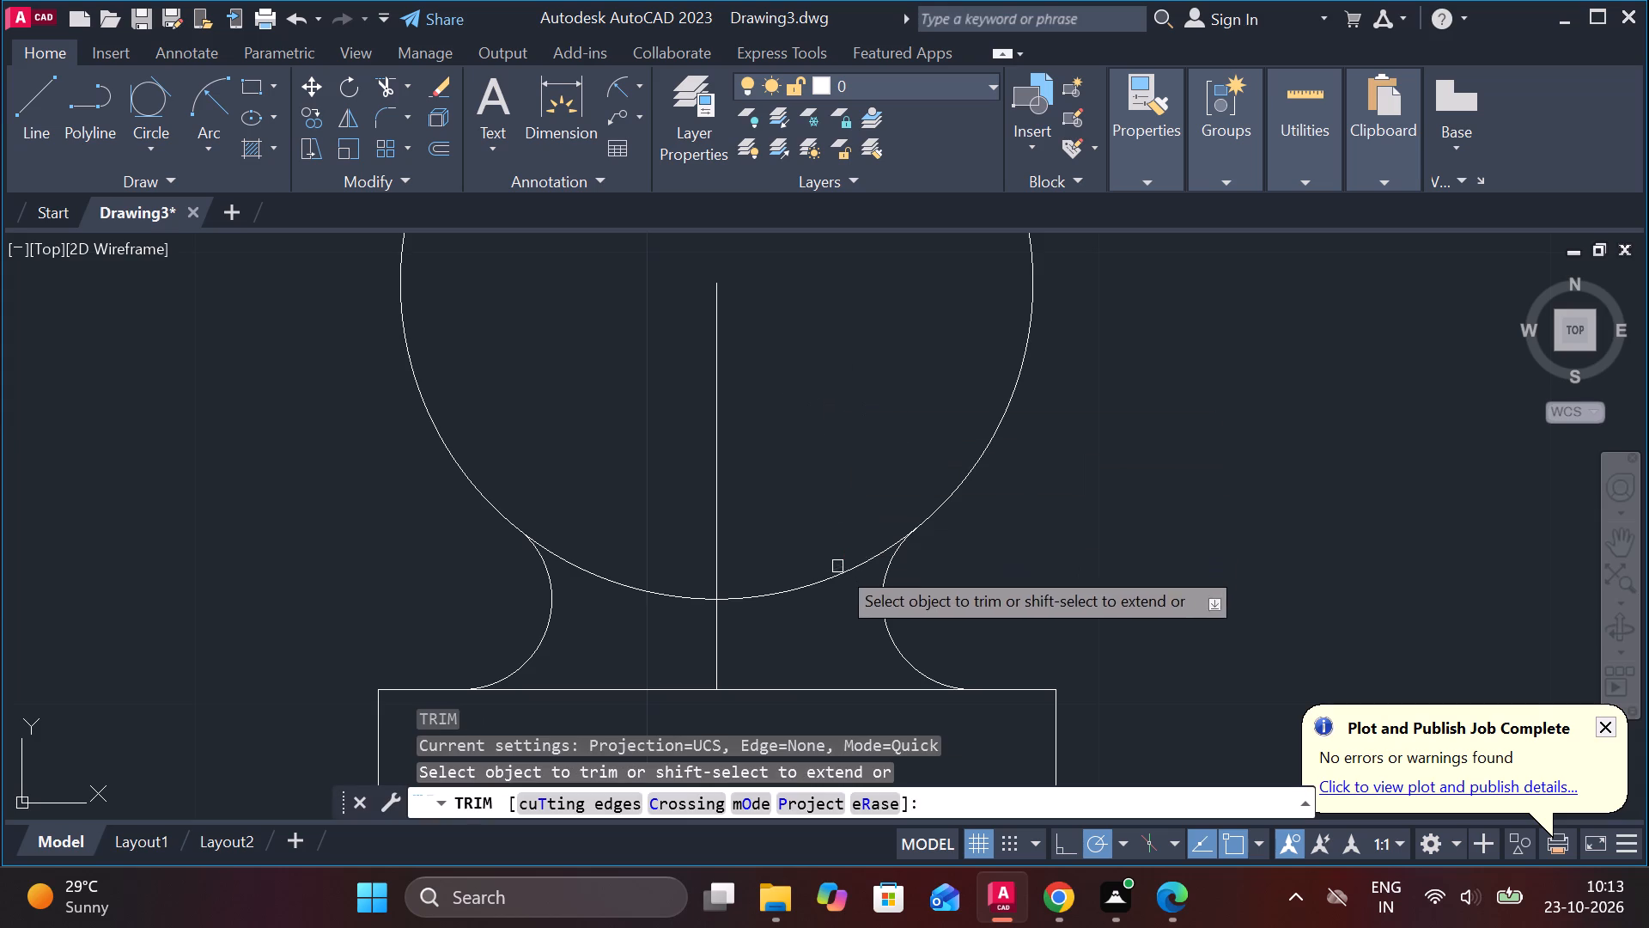
pyautogui.click(831, 582)
pyautogui.click(685, 601)
pyautogui.scroll(-3, 740, 592)
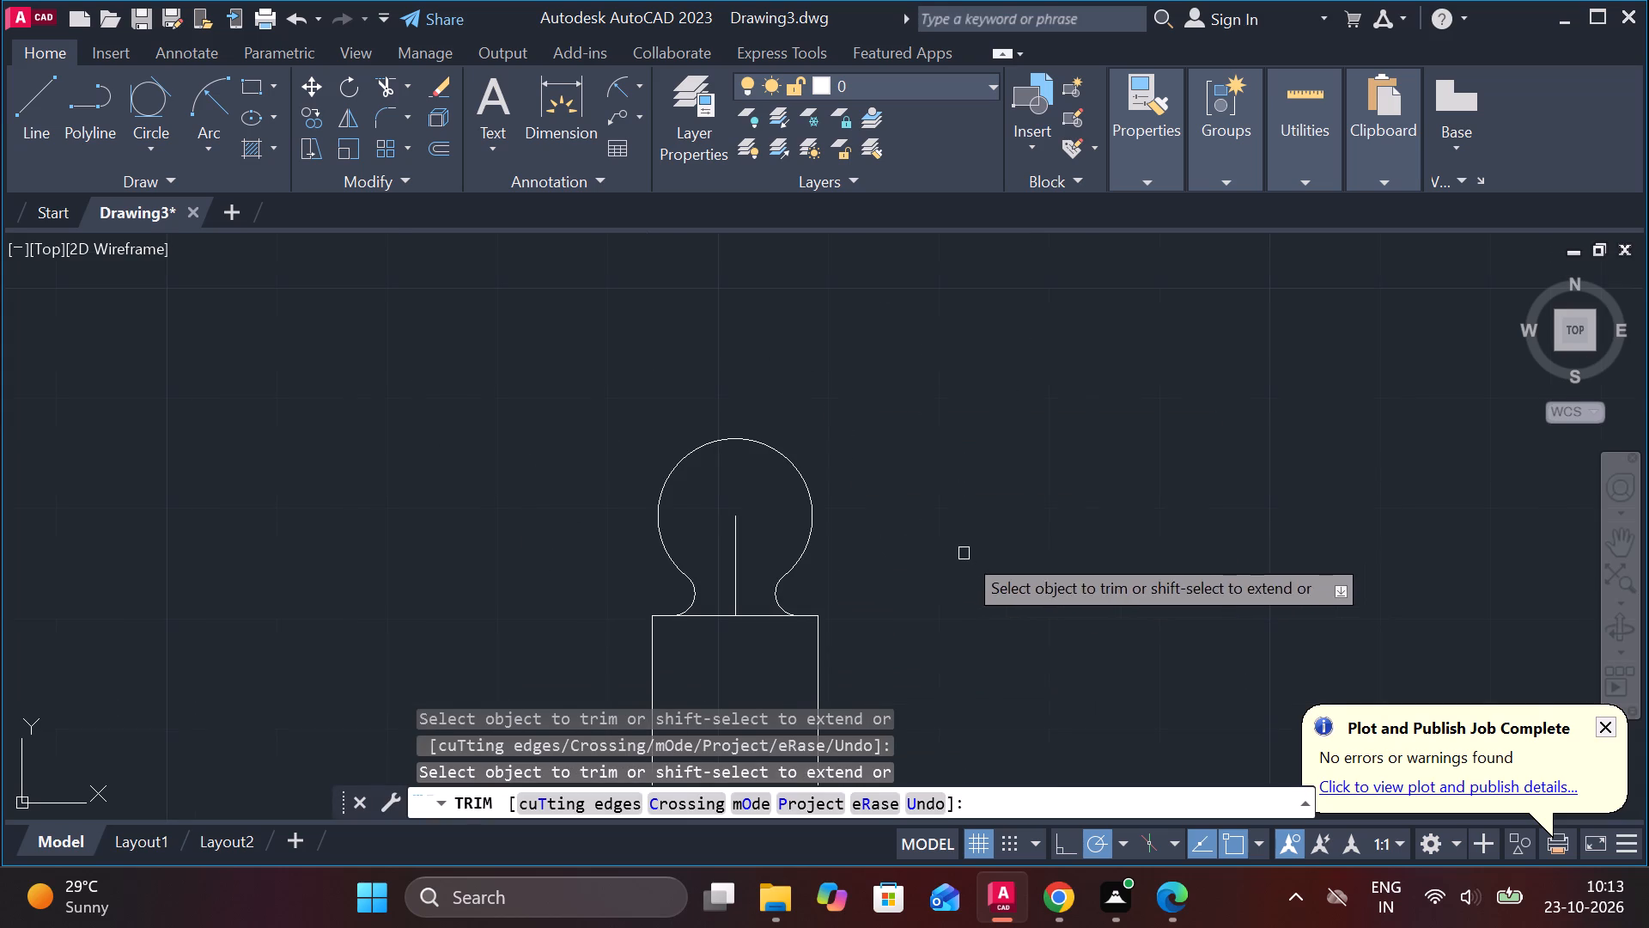
pyautogui.click(733, 530)
pyautogui.scroll(-5, 994, 527)
pyautogui.moveTo(1070, 550); pyautogui.dragTo(979, 322, button='middle')
pyautogui.press('Escape')
# Copy the entire shaft to the empty area on the far left of the flange views.
pyautogui.click(861, 256)
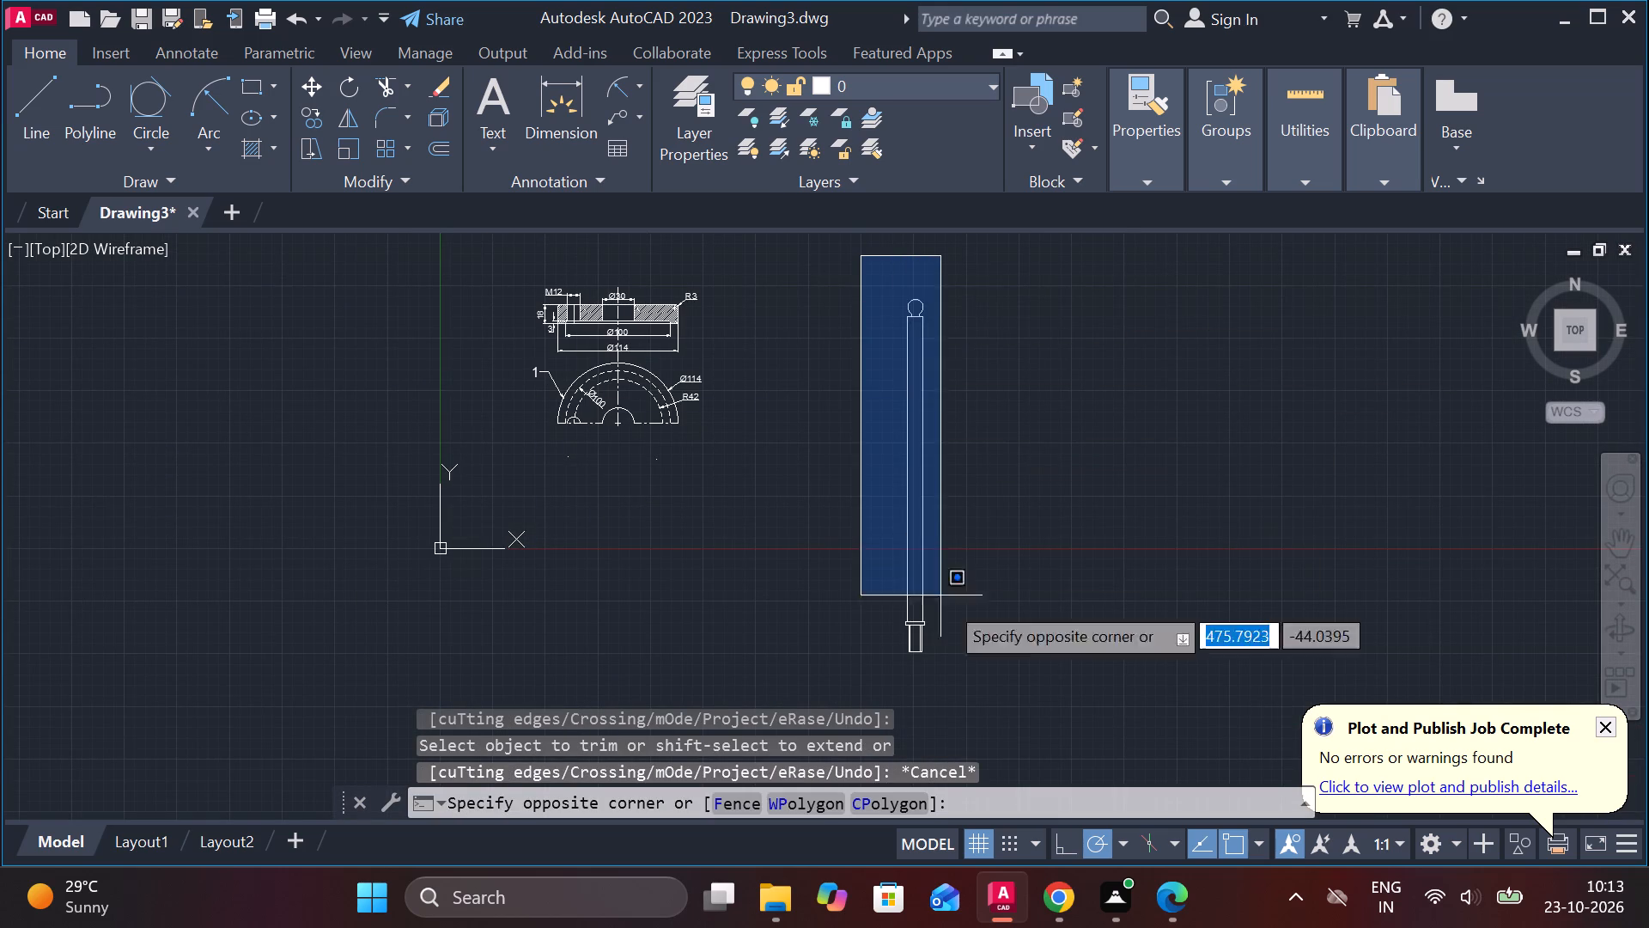
pyautogui.click(1019, 689)
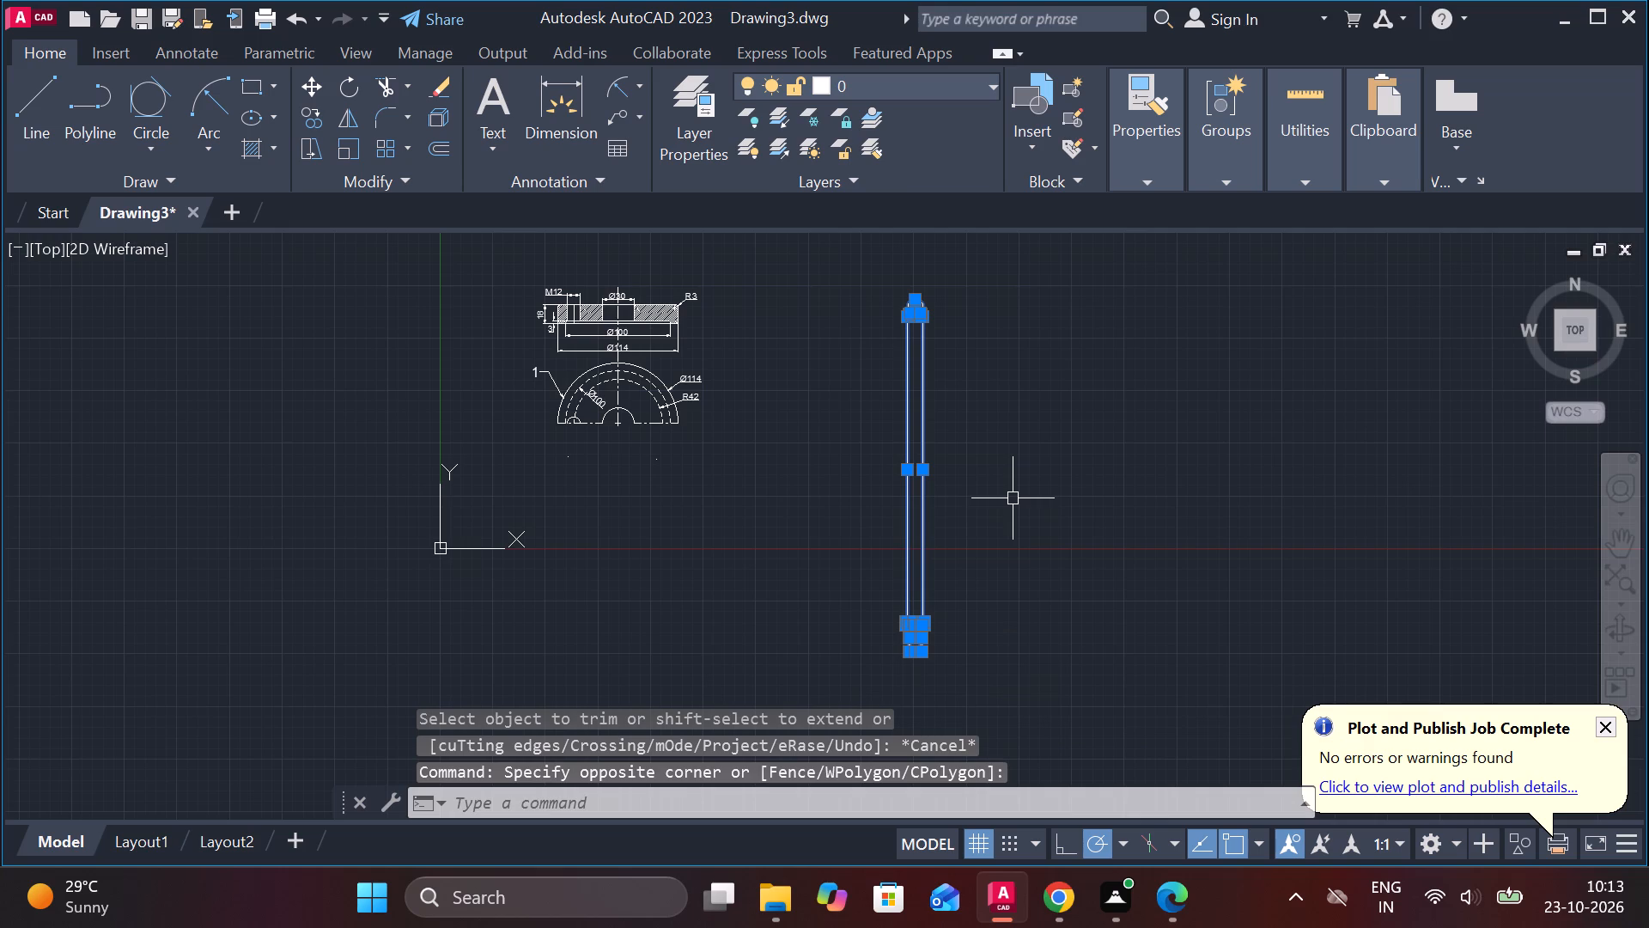
pyautogui.write('CO')
pyautogui.press('Return')
pyautogui.click(1019, 491)
pyautogui.scroll(-2, 1019, 491)
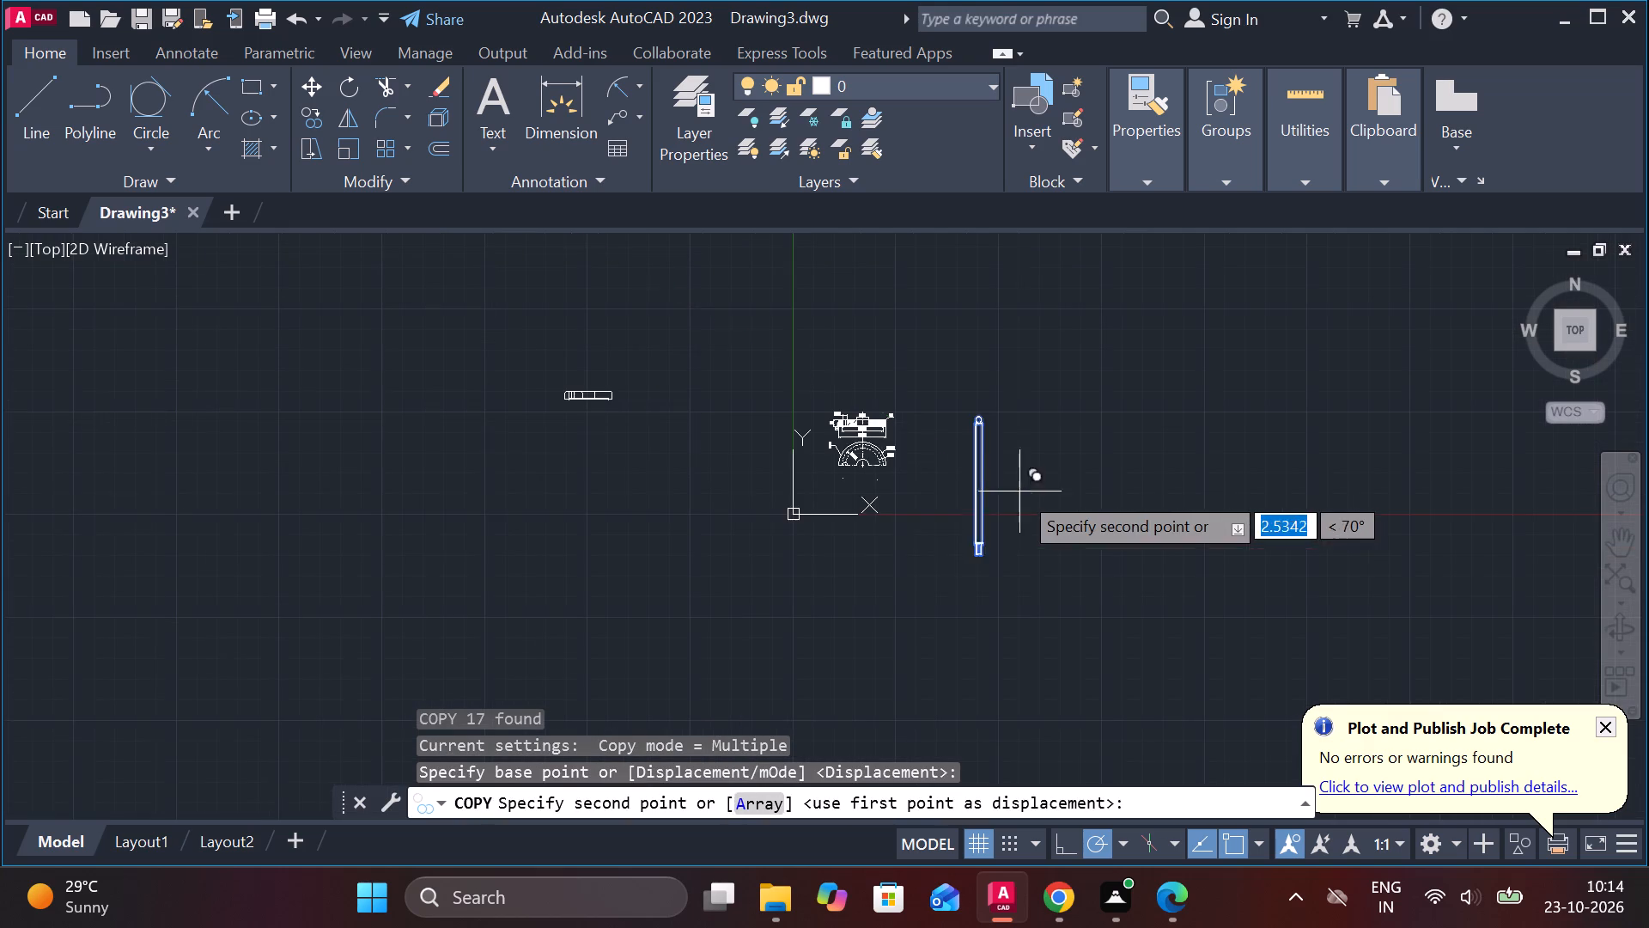
pyautogui.click(477, 468)
pyautogui.scroll(2, 1115, 512)
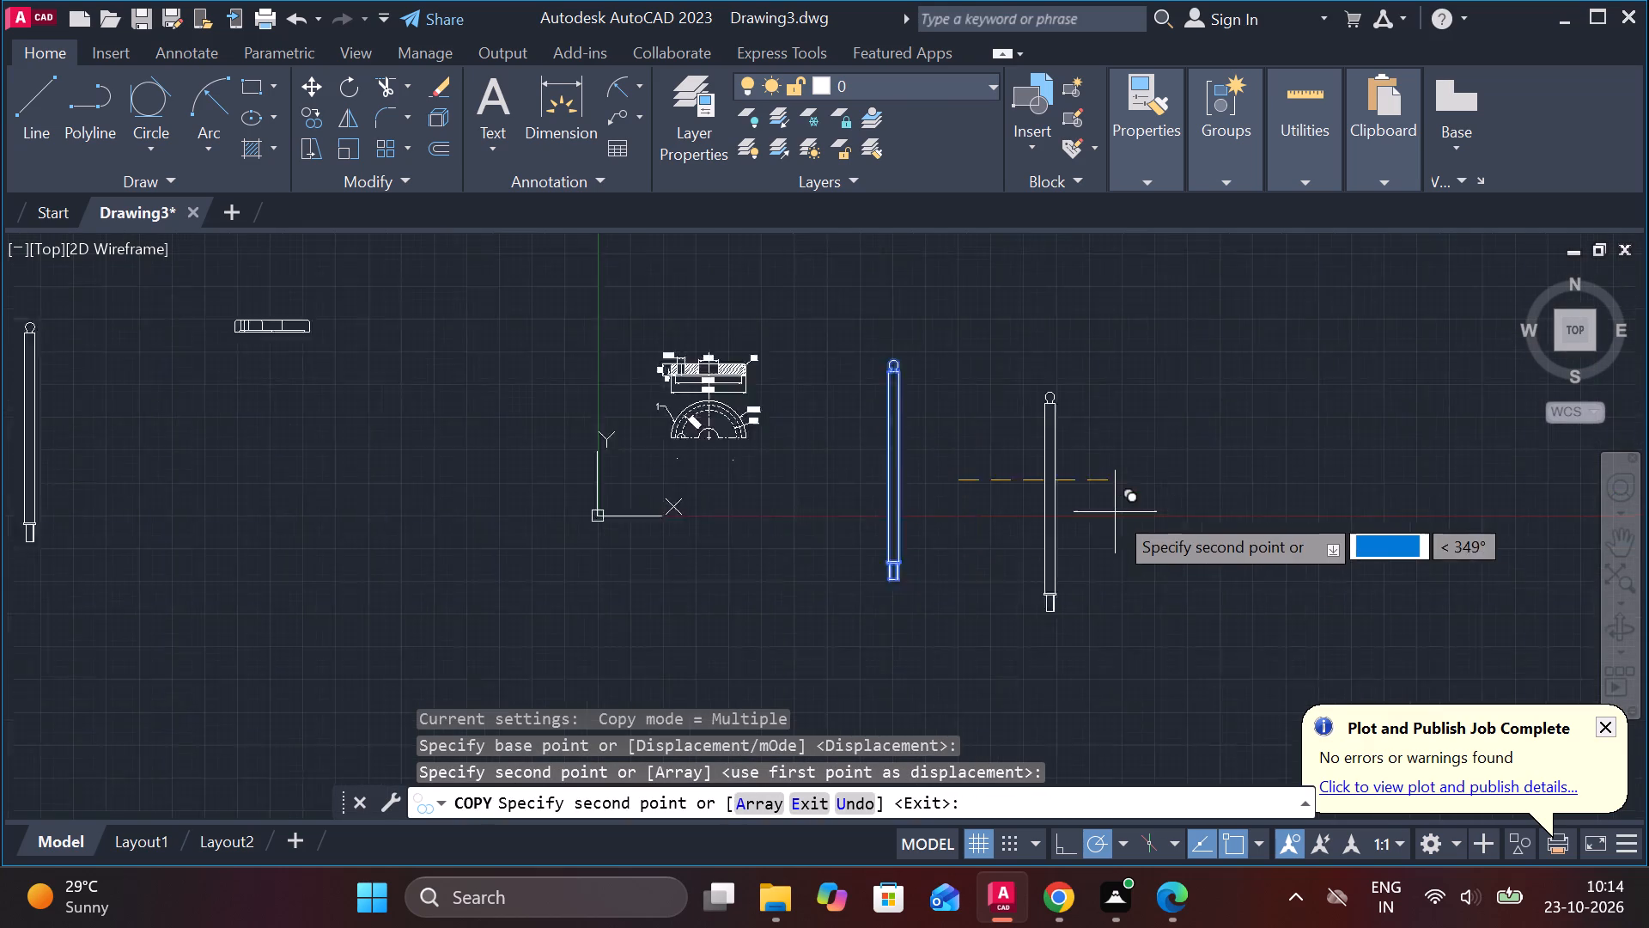
pyautogui.press('Escape')
# Add a linear dimension across the original shaft's width, placed between its two long edges near mid-length.
pyautogui.scroll(1, 1034, 471)
pyautogui.scroll(-1, 781, 452)
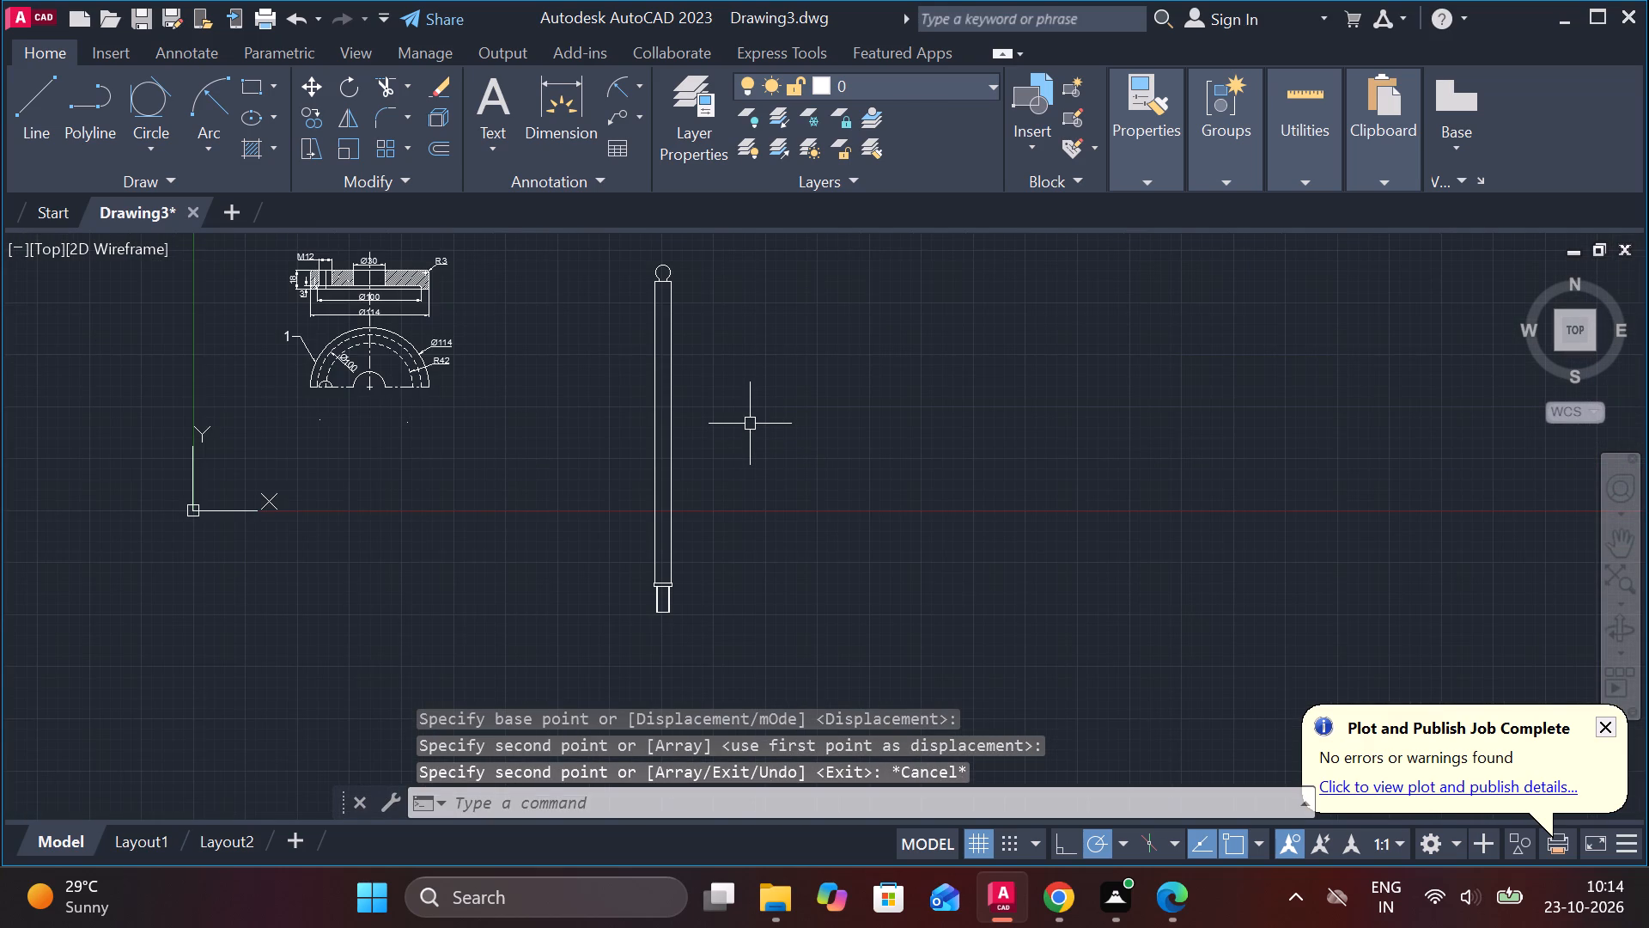
pyautogui.scroll(1, 733, 430)
pyautogui.moveTo(743, 430); pyautogui.dragTo(755, 432, button='middle')
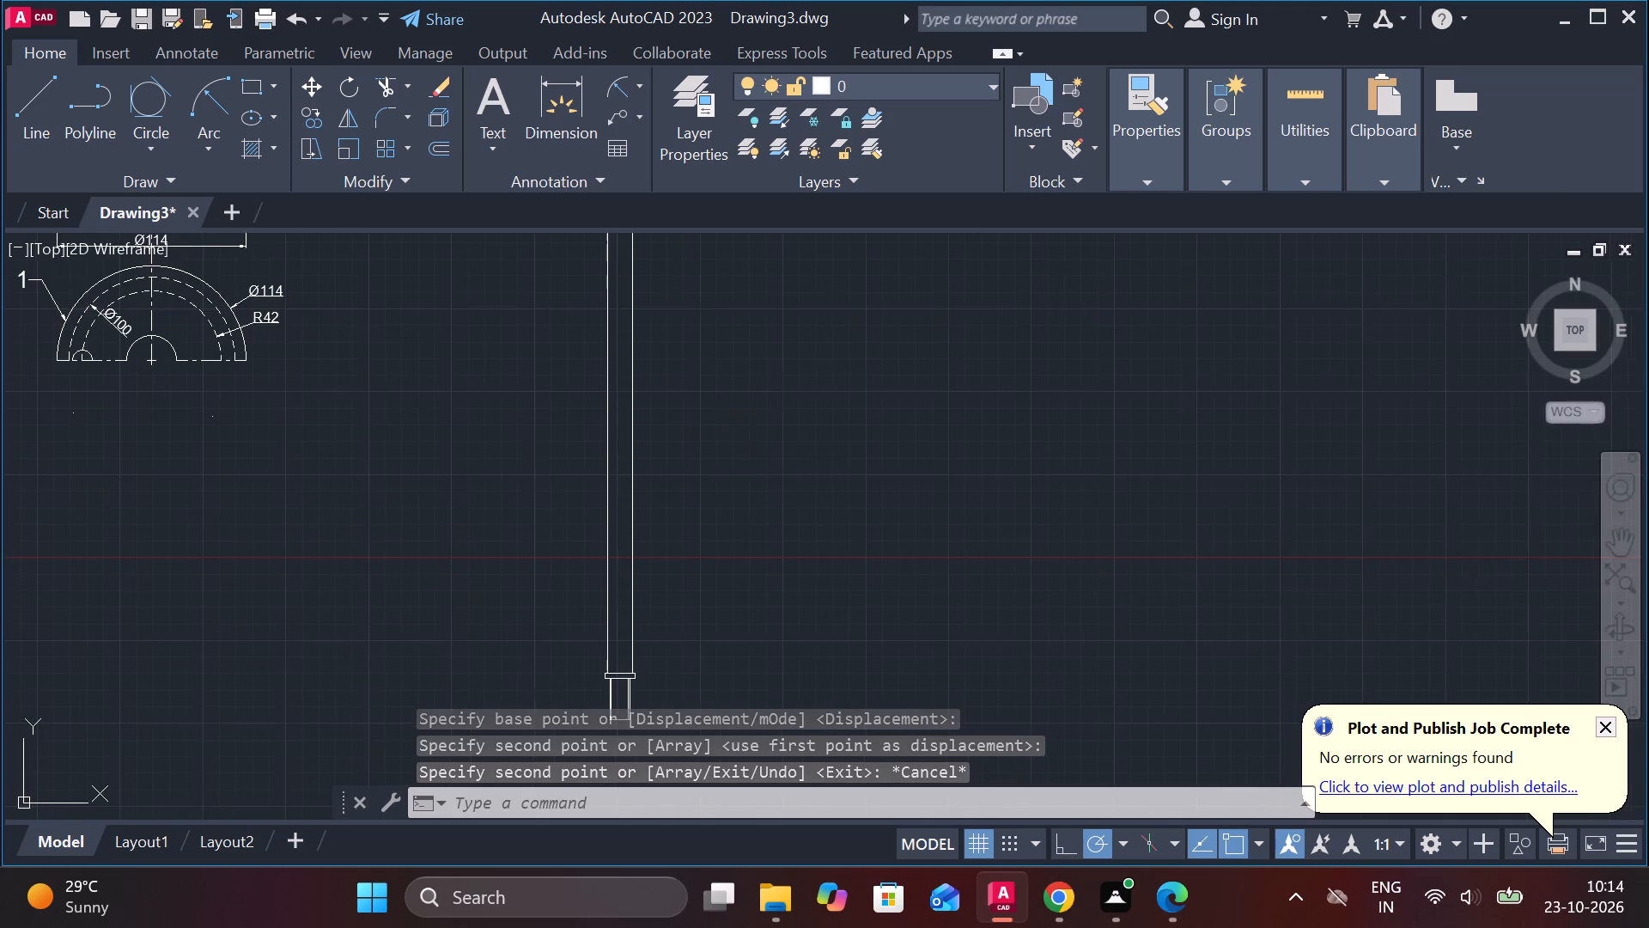
pyautogui.moveTo(755, 432); pyautogui.dragTo(812, 504, button='middle')
pyautogui.click(640, 81)
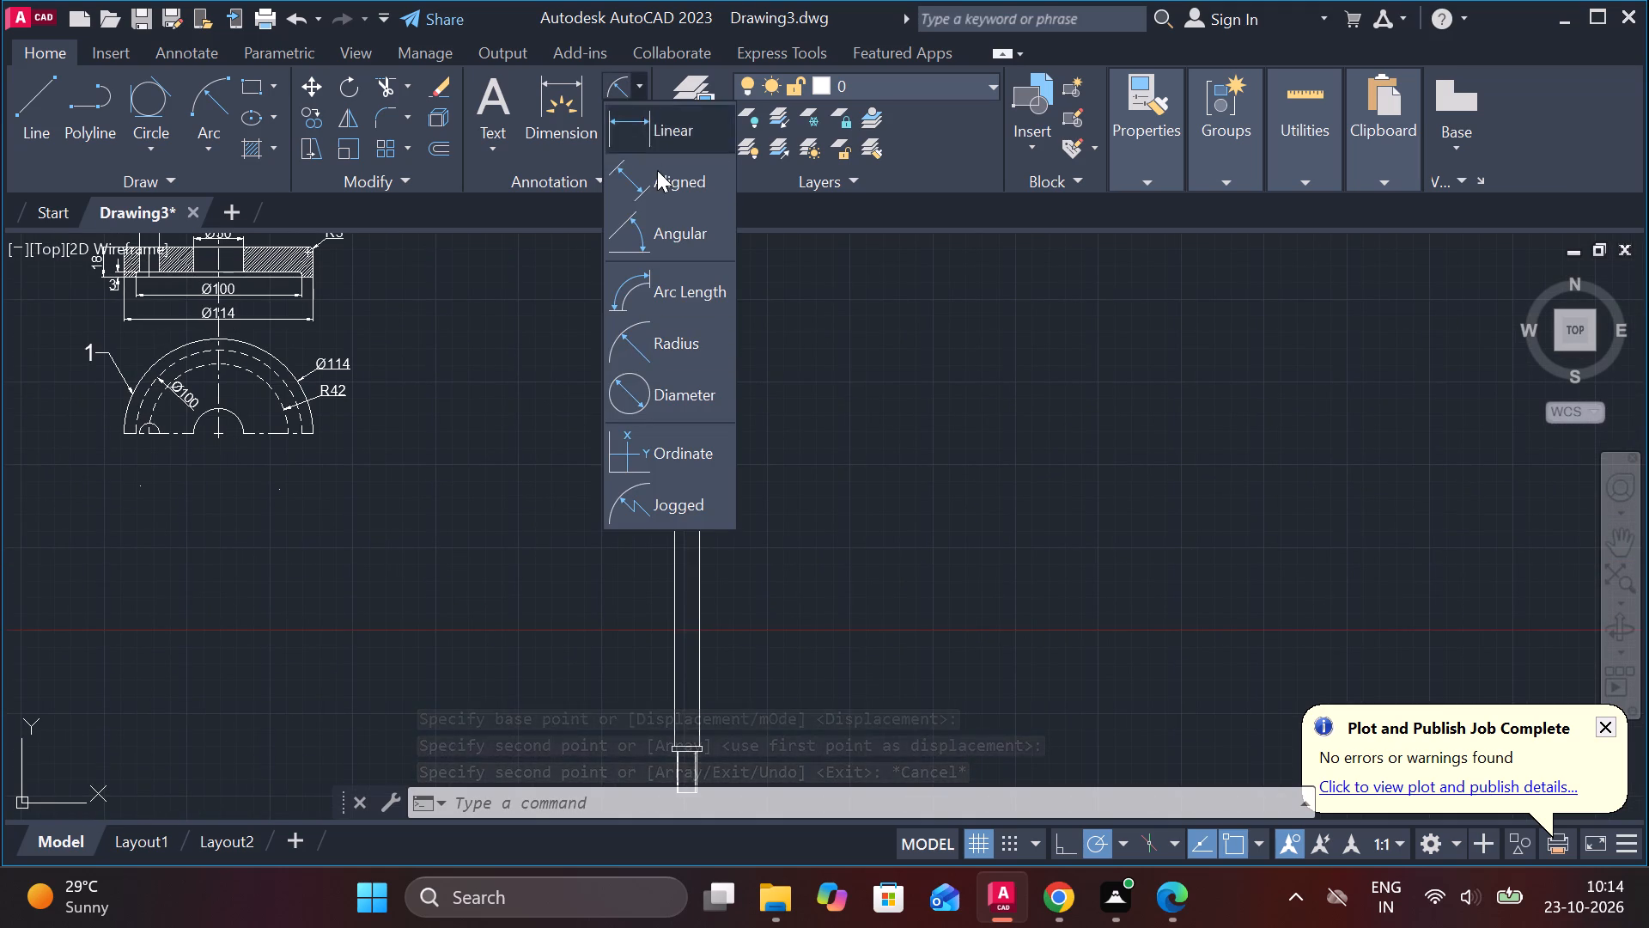
pyautogui.click(652, 143)
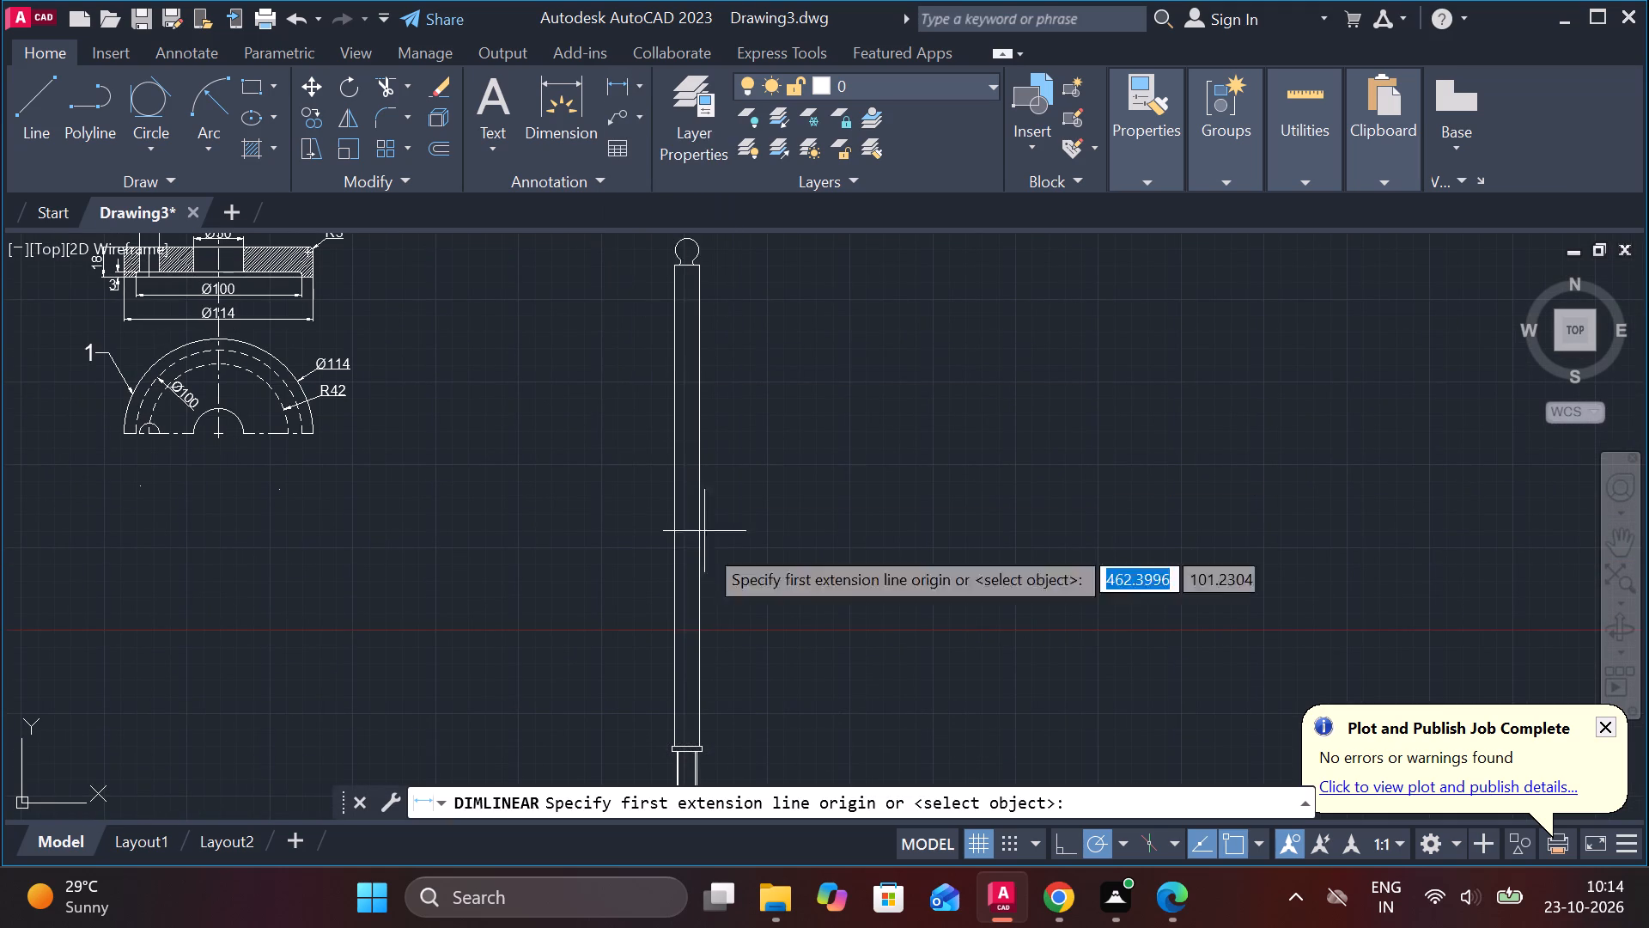
pyautogui.scroll(1, 708, 588)
pyautogui.scroll(-1, 644, 525)
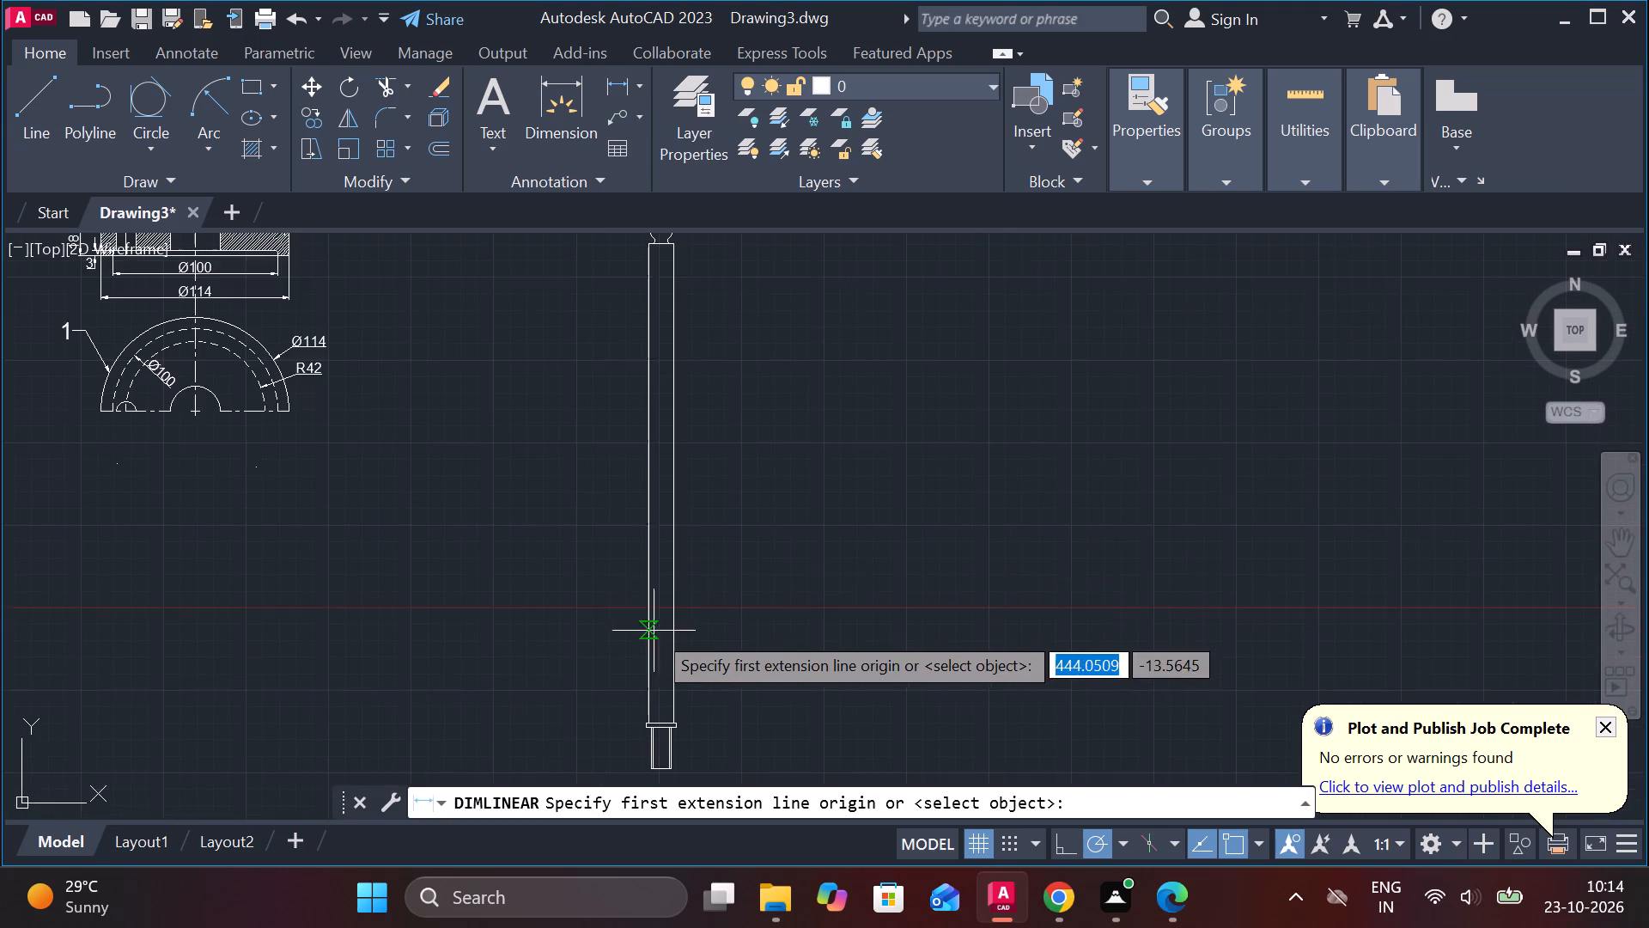
pyautogui.scroll(-1, 654, 631)
pyautogui.click(652, 560)
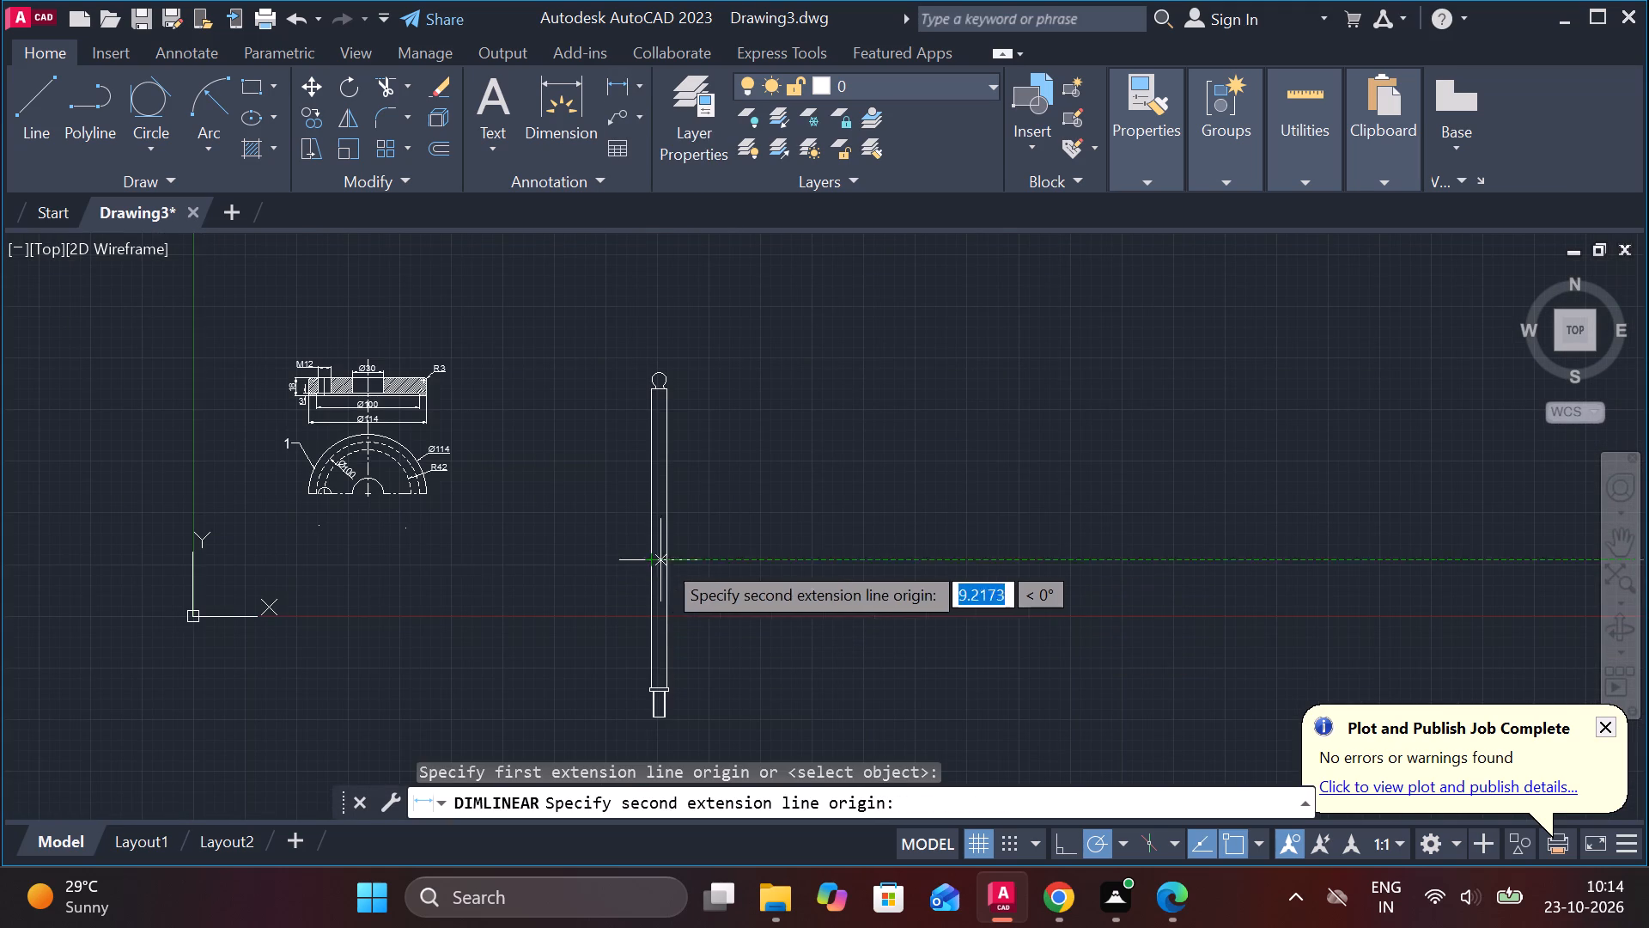
pyautogui.click(674, 559)
pyautogui.scroll(3, 674, 559)
pyautogui.click(672, 553)
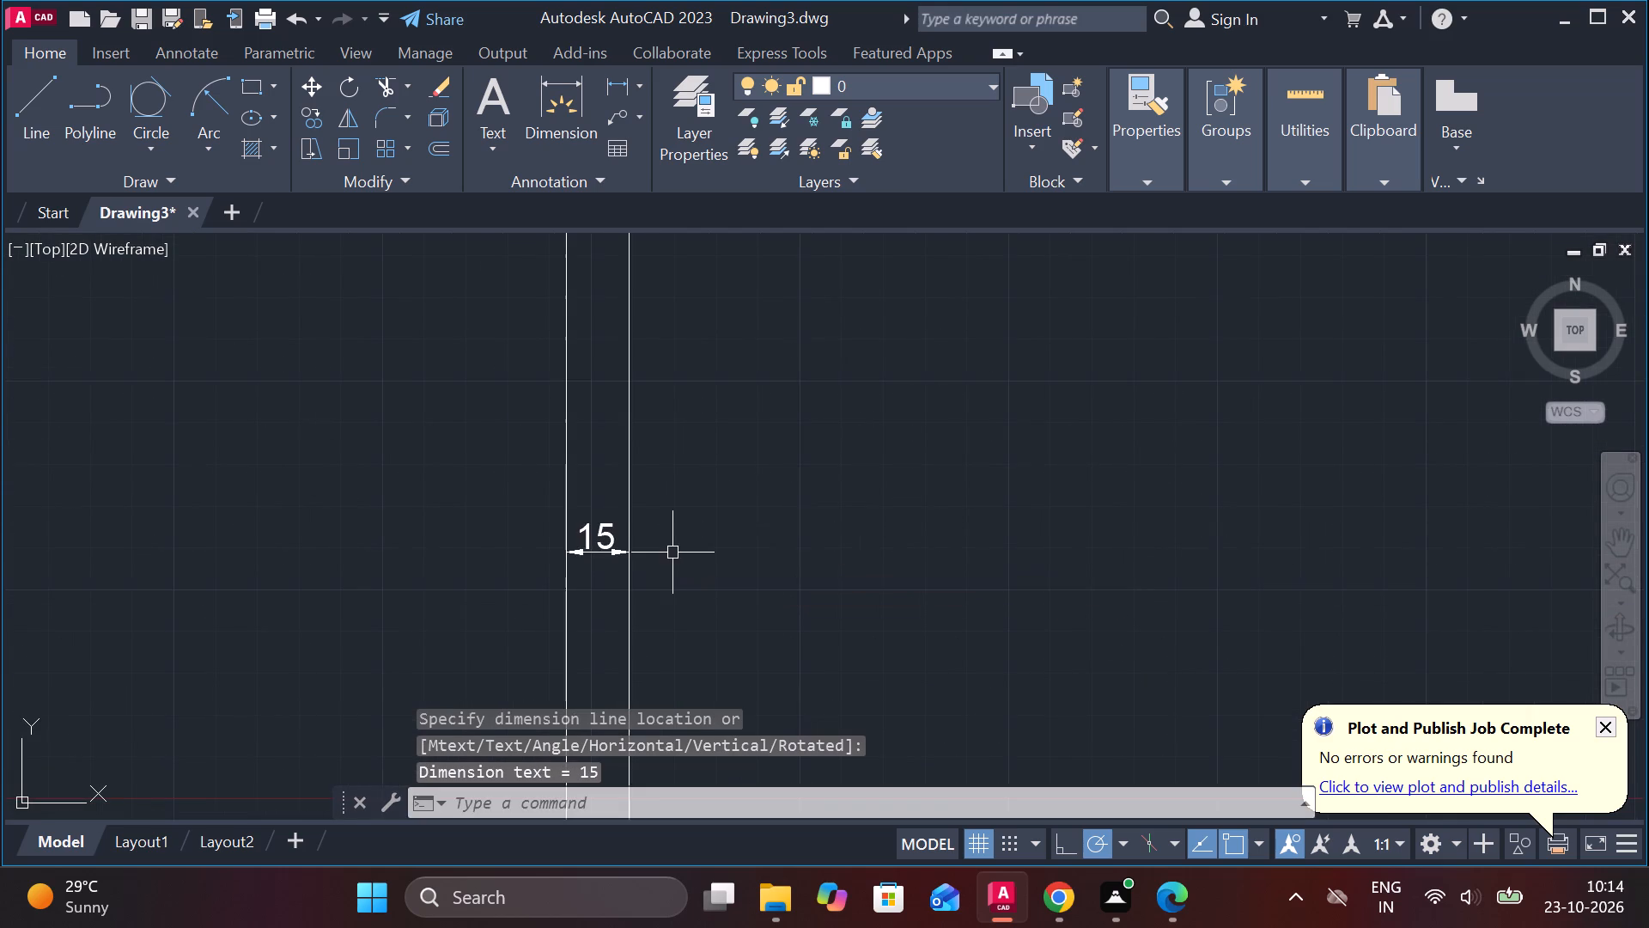
# Add a vertical linear dimension from the shaft's top right corner to the collar's lower right corner, placed right of the shaft.
pyautogui.scroll(-2, 672, 553)
pyautogui.moveTo(672, 553); pyautogui.dragTo(844, 582, button='middle')
pyautogui.scroll(1, 945, 567)
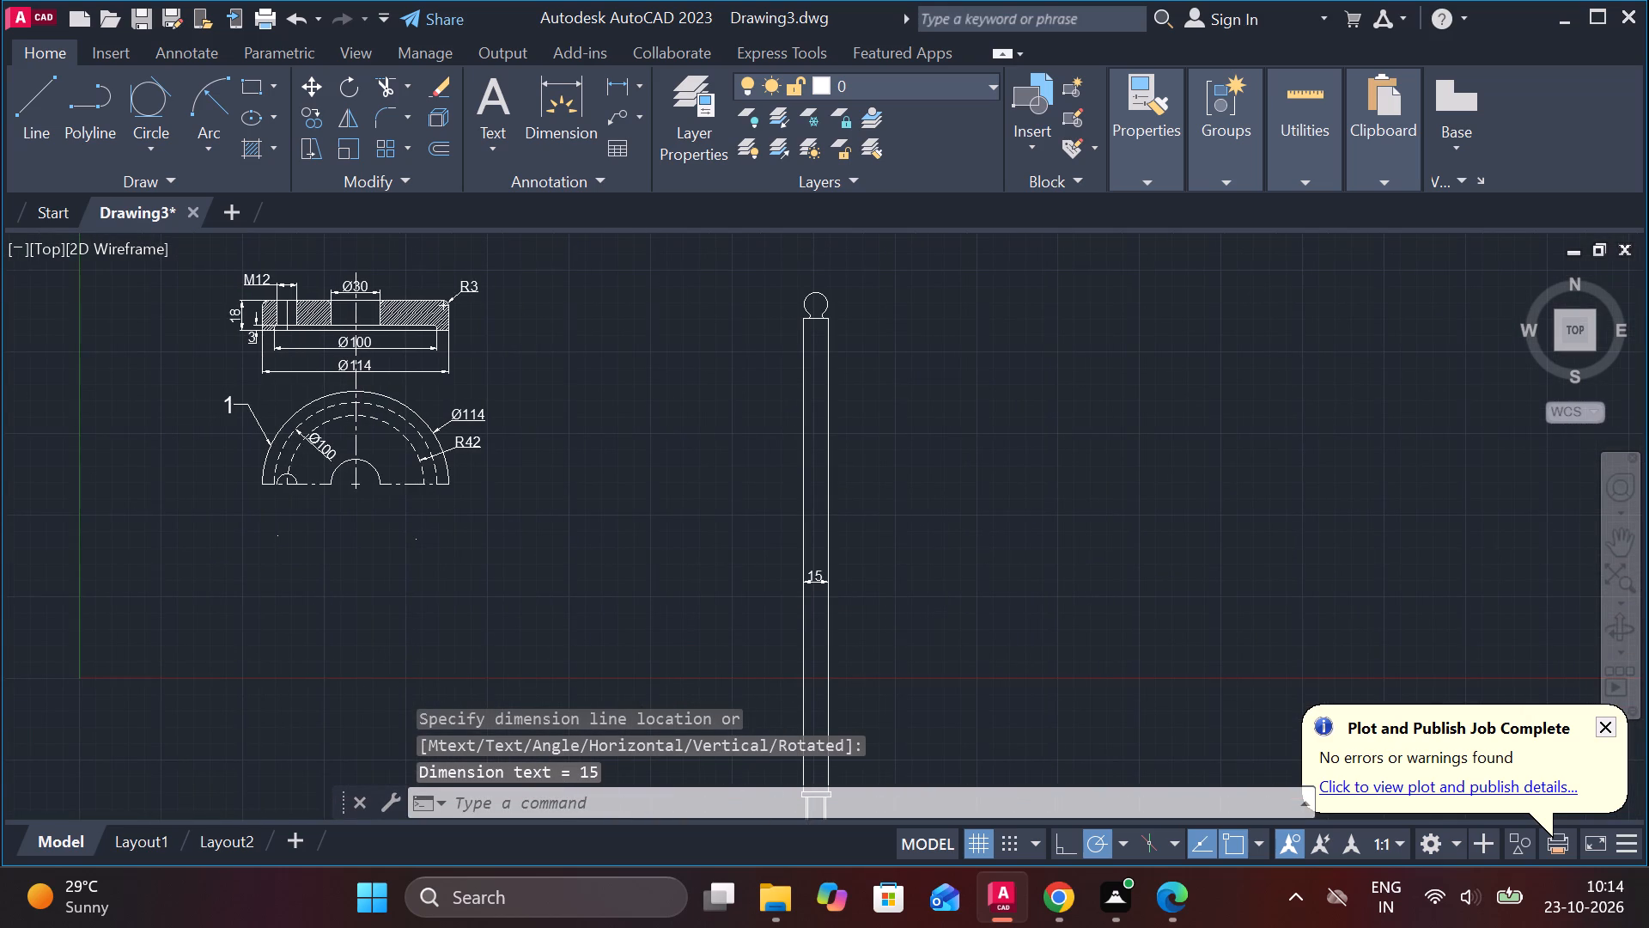
pyautogui.moveTo(939, 567); pyautogui.dragTo(912, 443, button='middle')
pyautogui.scroll(-1, 914, 464)
pyautogui.moveTo(921, 467); pyautogui.dragTo(1202, 507, button='middle')
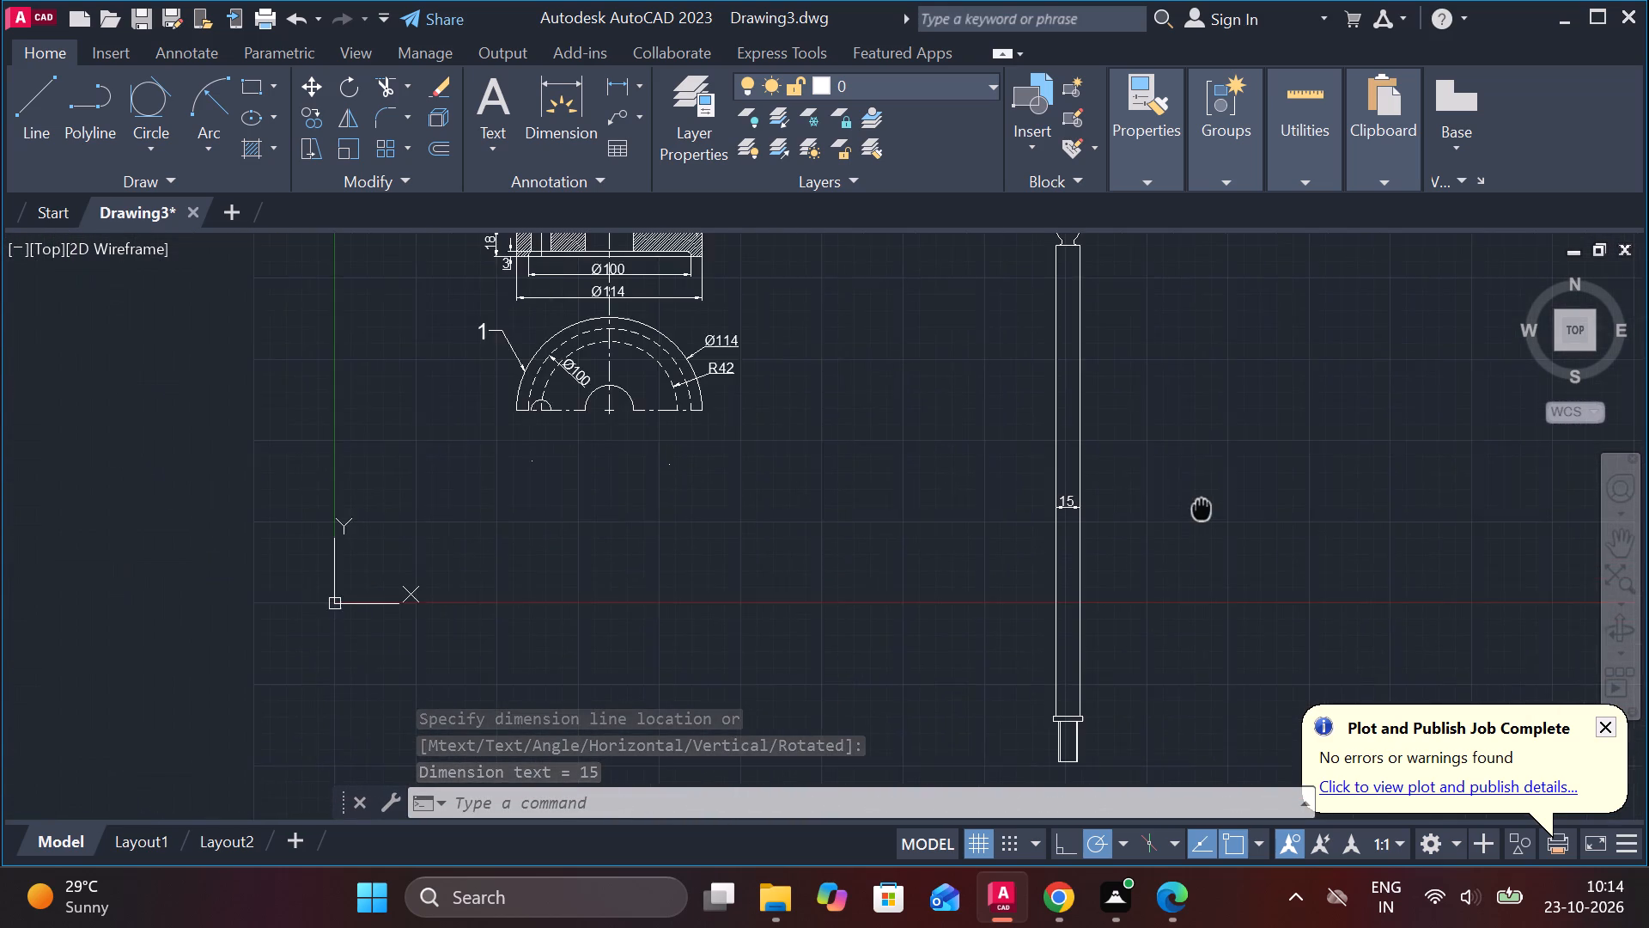
pyautogui.moveTo(1202, 507); pyautogui.dragTo(996, 494, button='middle')
pyautogui.moveTo(1011, 485); pyautogui.dragTo(964, 578, button='middle')
pyautogui.press('space')
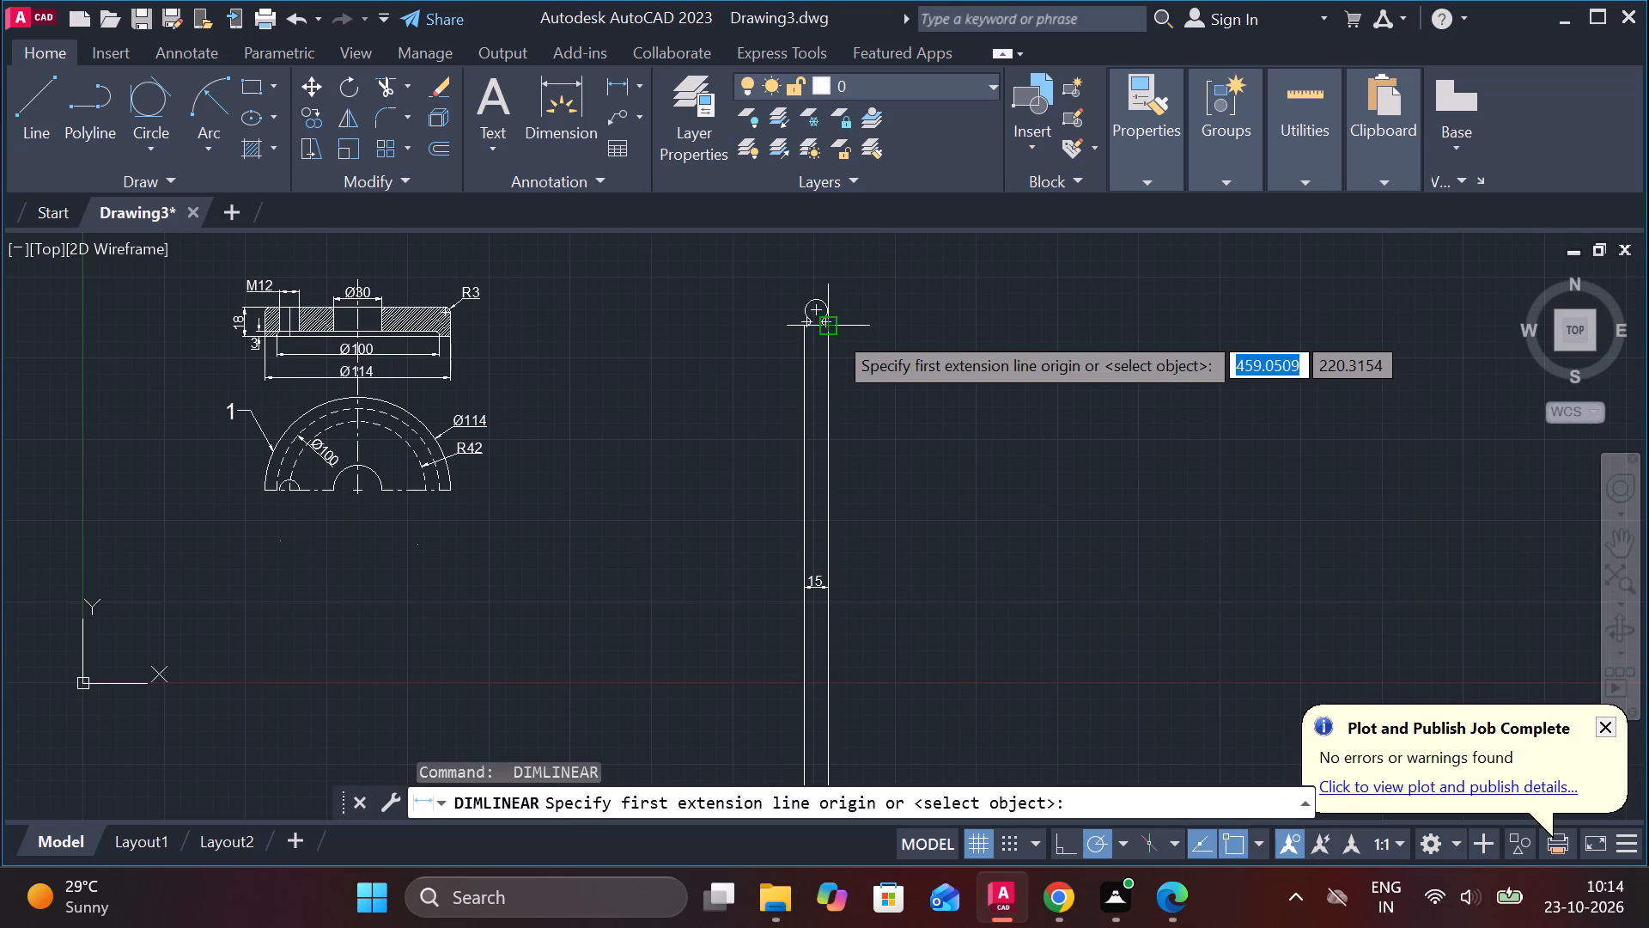
pyautogui.scroll(2, 837, 334)
pyautogui.click(819, 310)
pyautogui.scroll(-1, 842, 407)
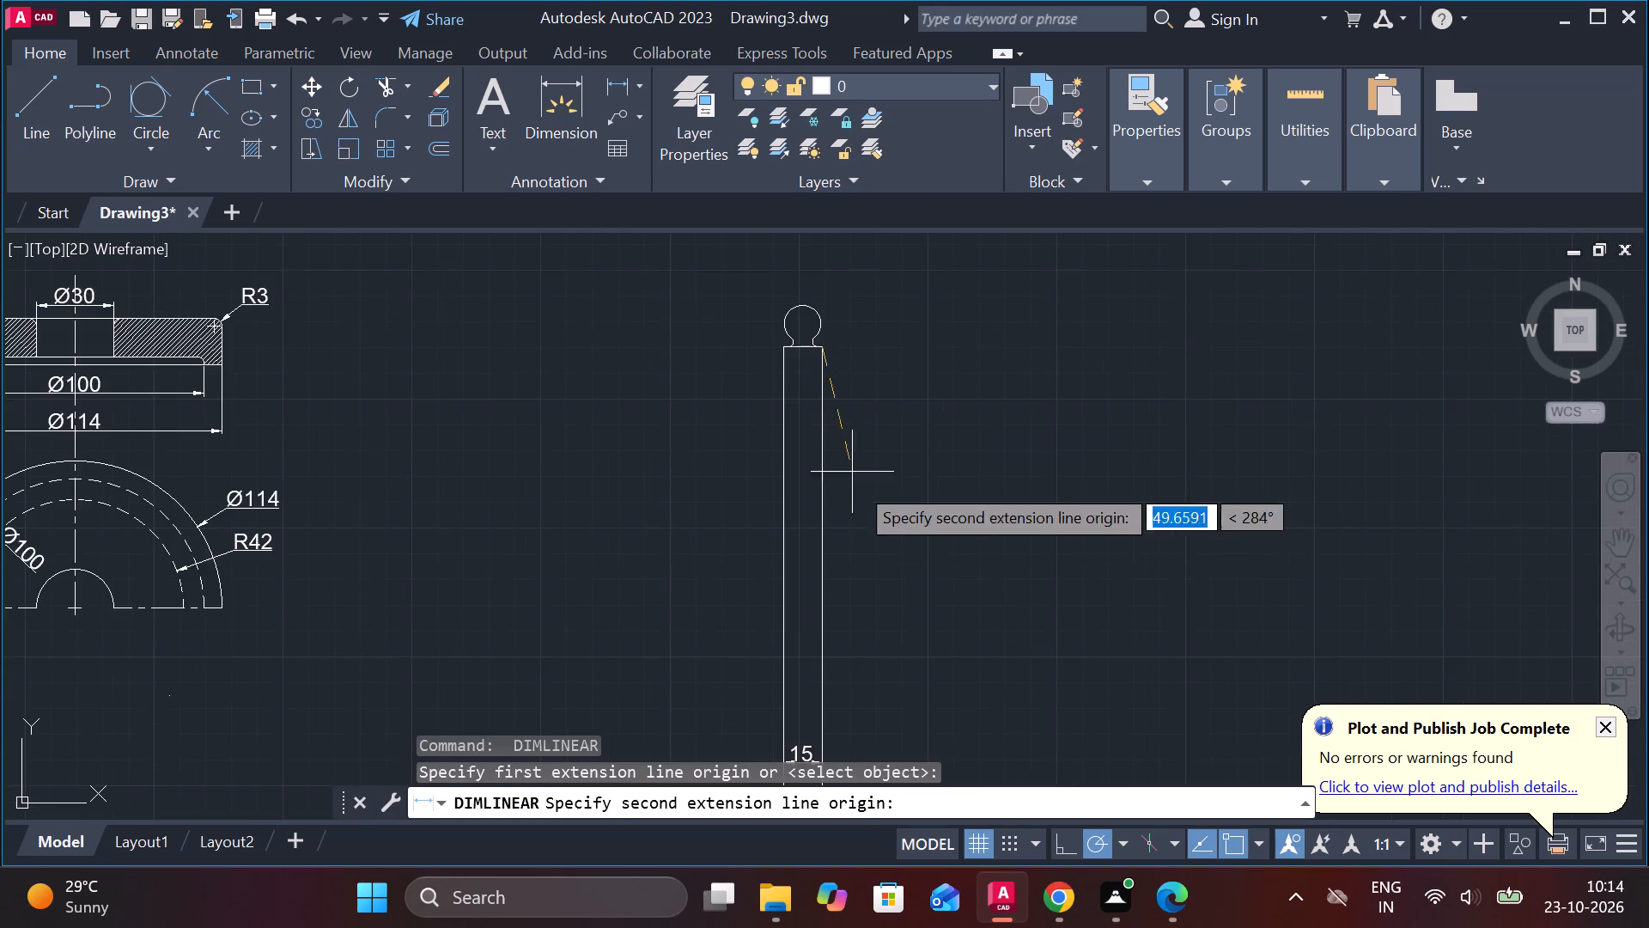
pyautogui.scroll(-1, 886, 523)
pyautogui.moveTo(931, 566); pyautogui.dragTo(883, 341, button='middle')
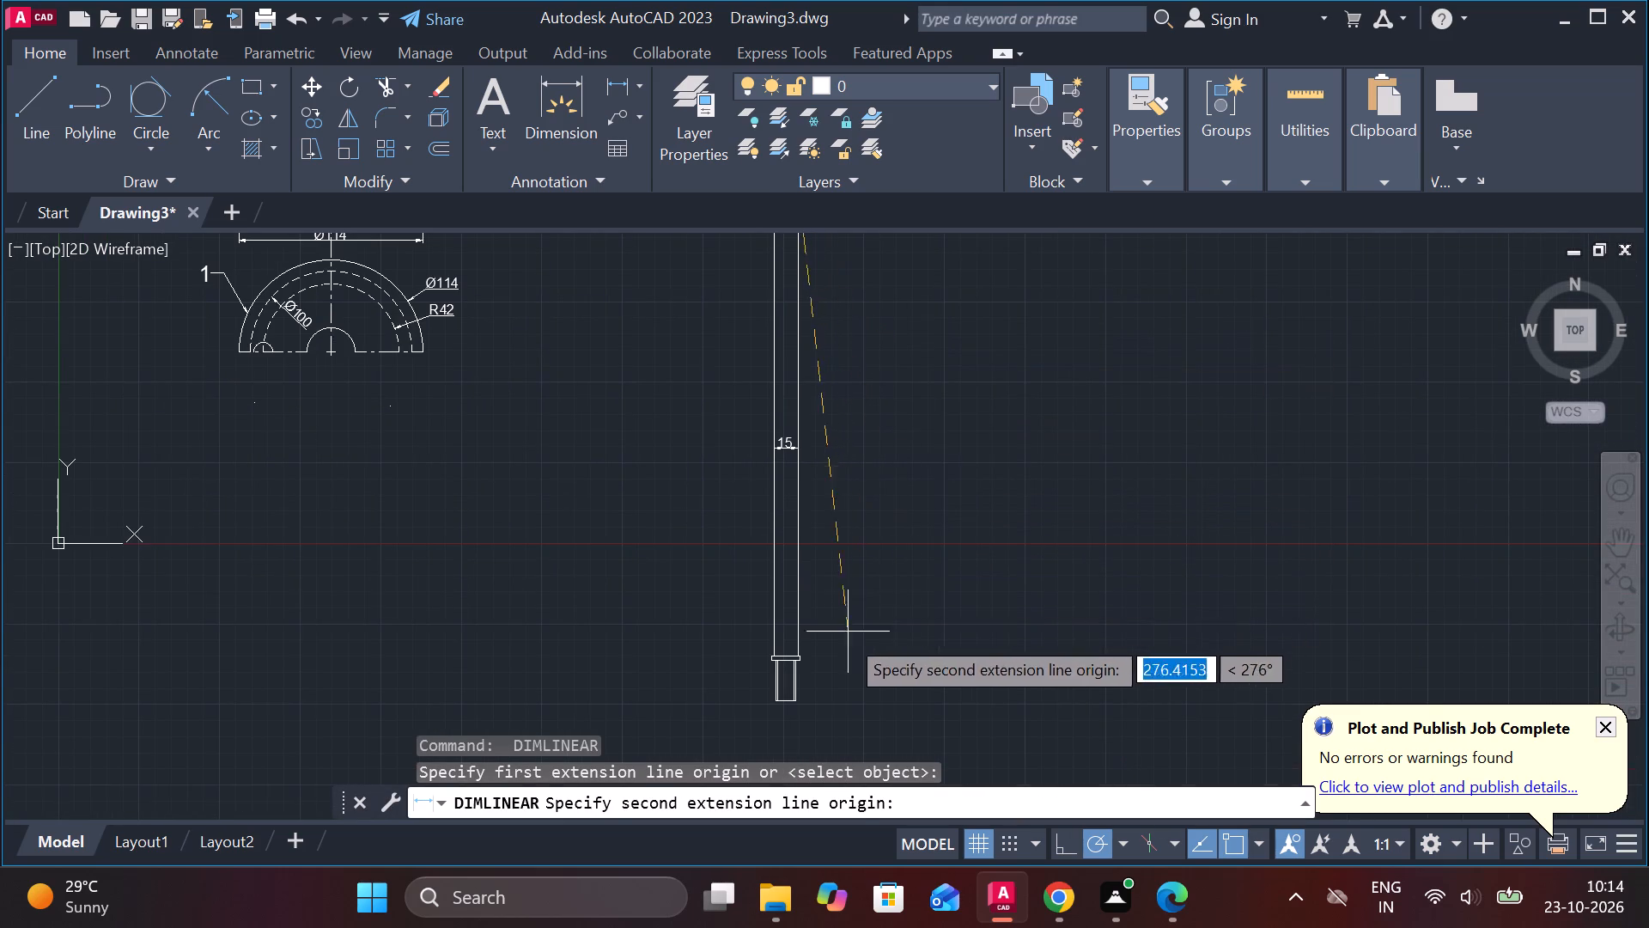
pyautogui.moveTo(818, 667); pyautogui.dragTo(811, 567, button='middle')
pyautogui.scroll(3, 828, 556)
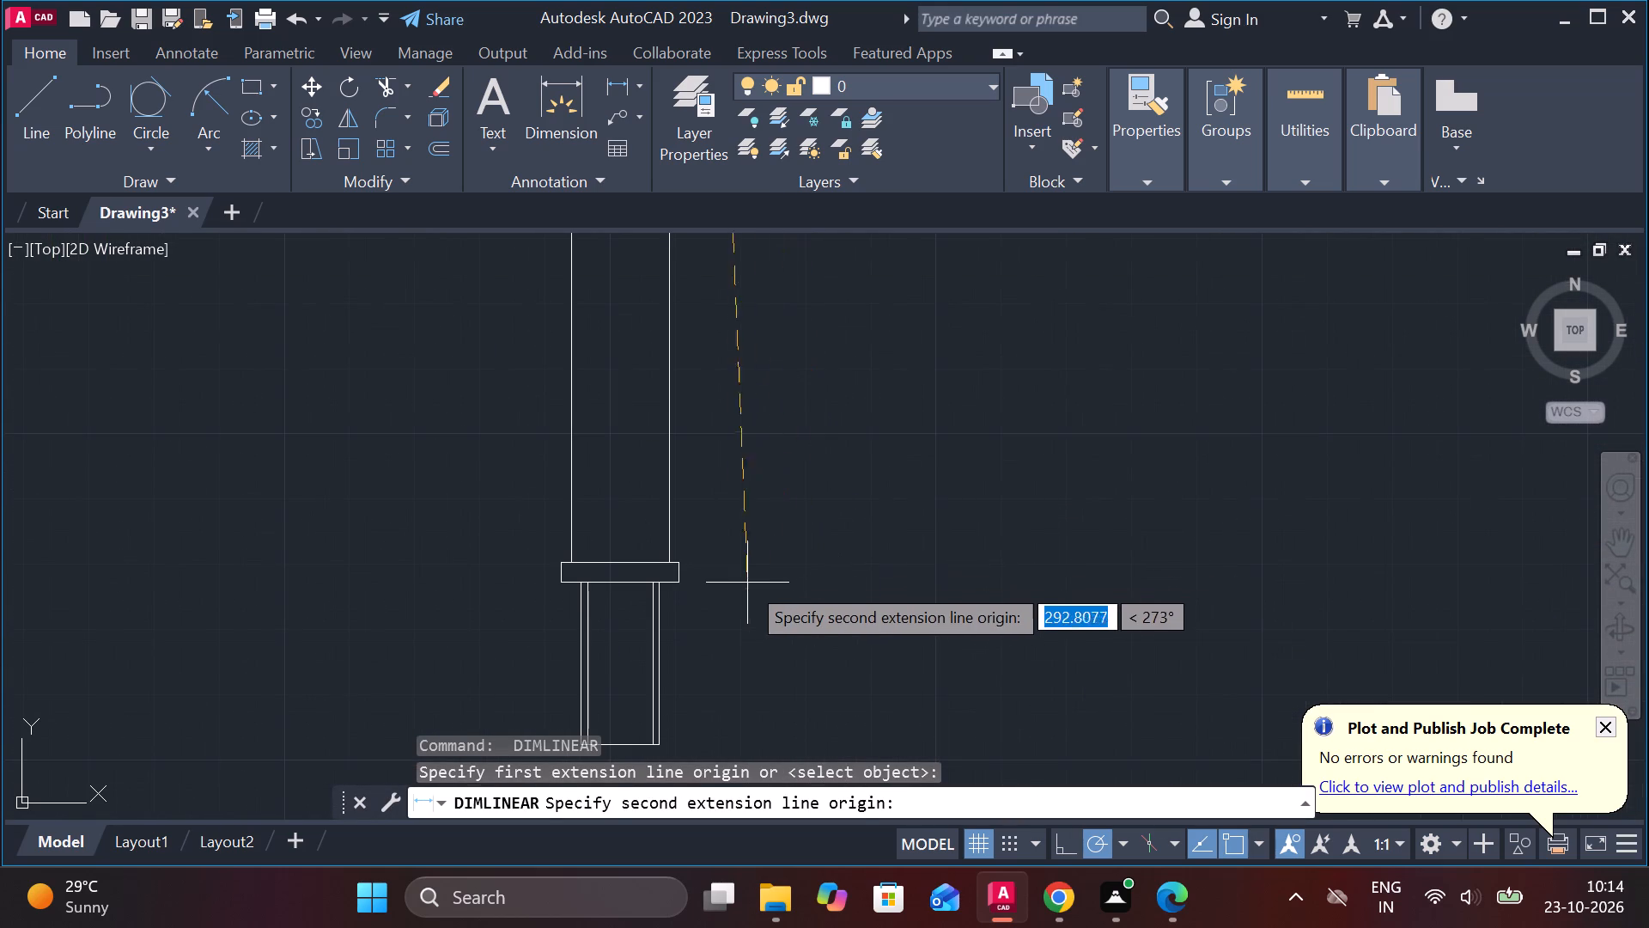
pyautogui.click(685, 579)
pyautogui.scroll(-2, 835, 548)
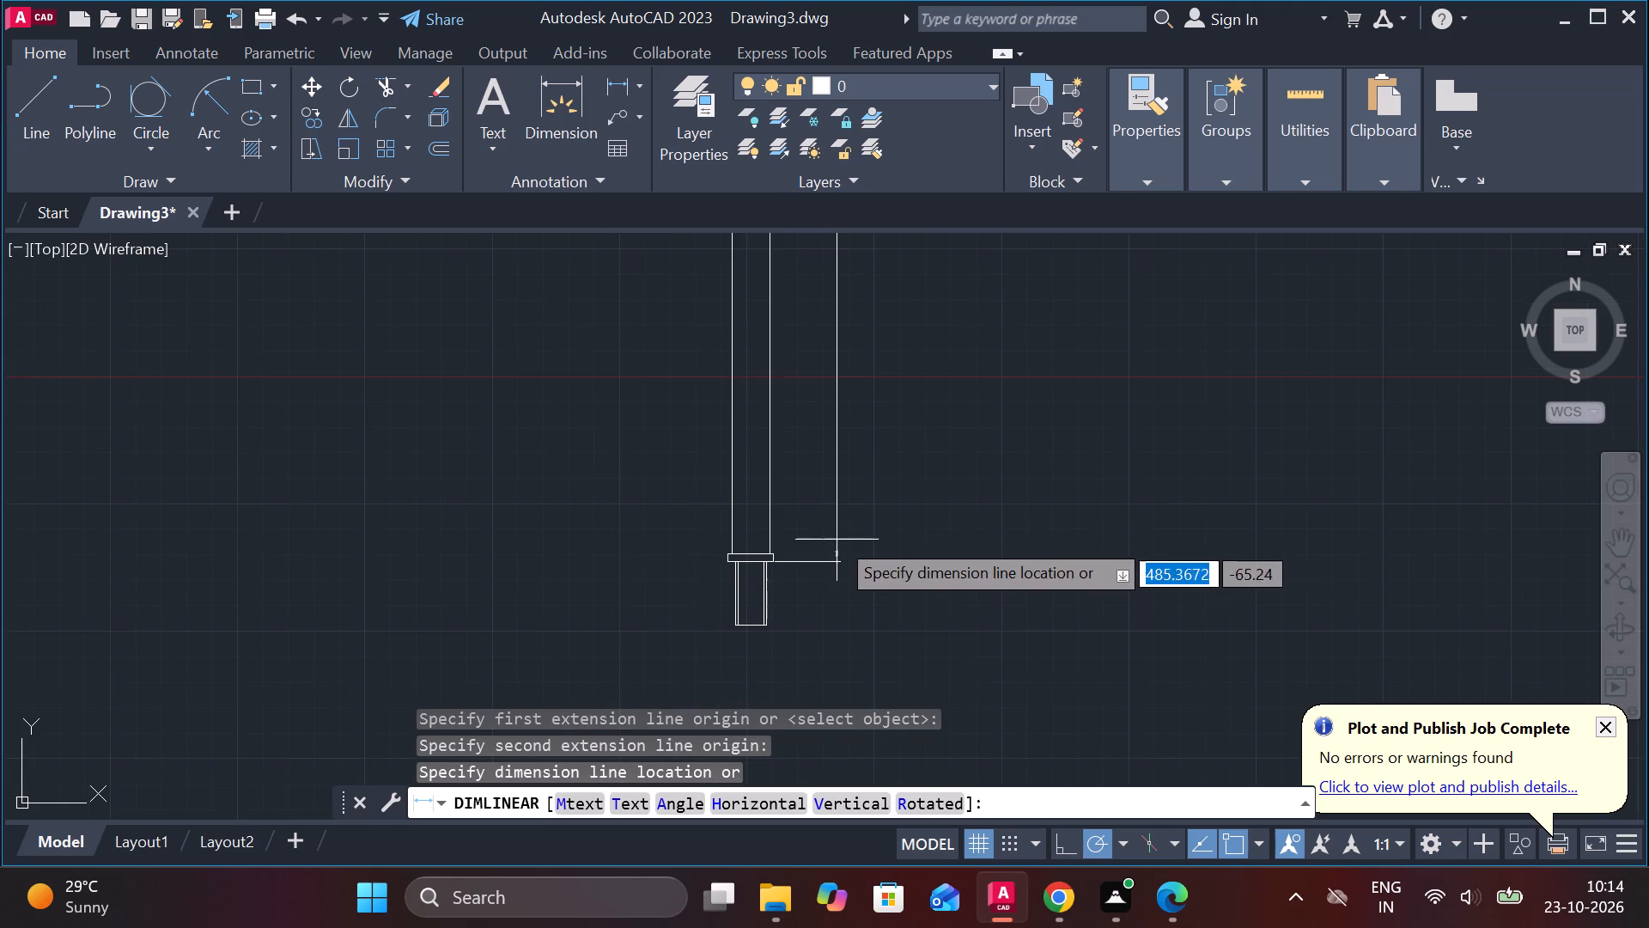
pyautogui.scroll(-2, 852, 513)
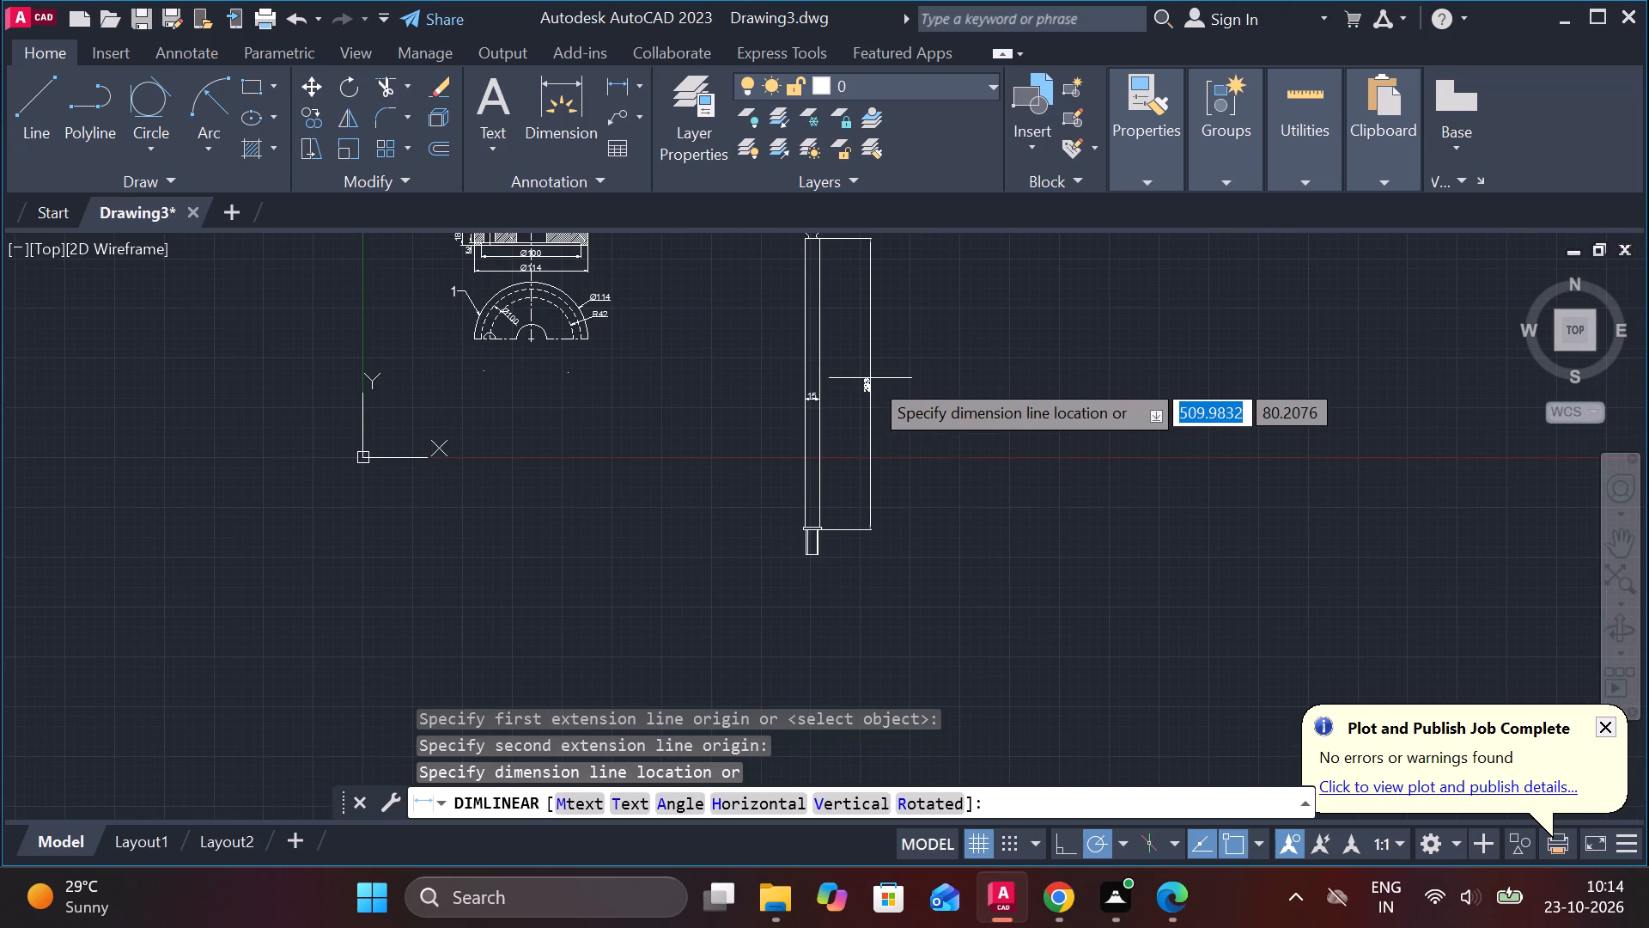
pyautogui.click(870, 388)
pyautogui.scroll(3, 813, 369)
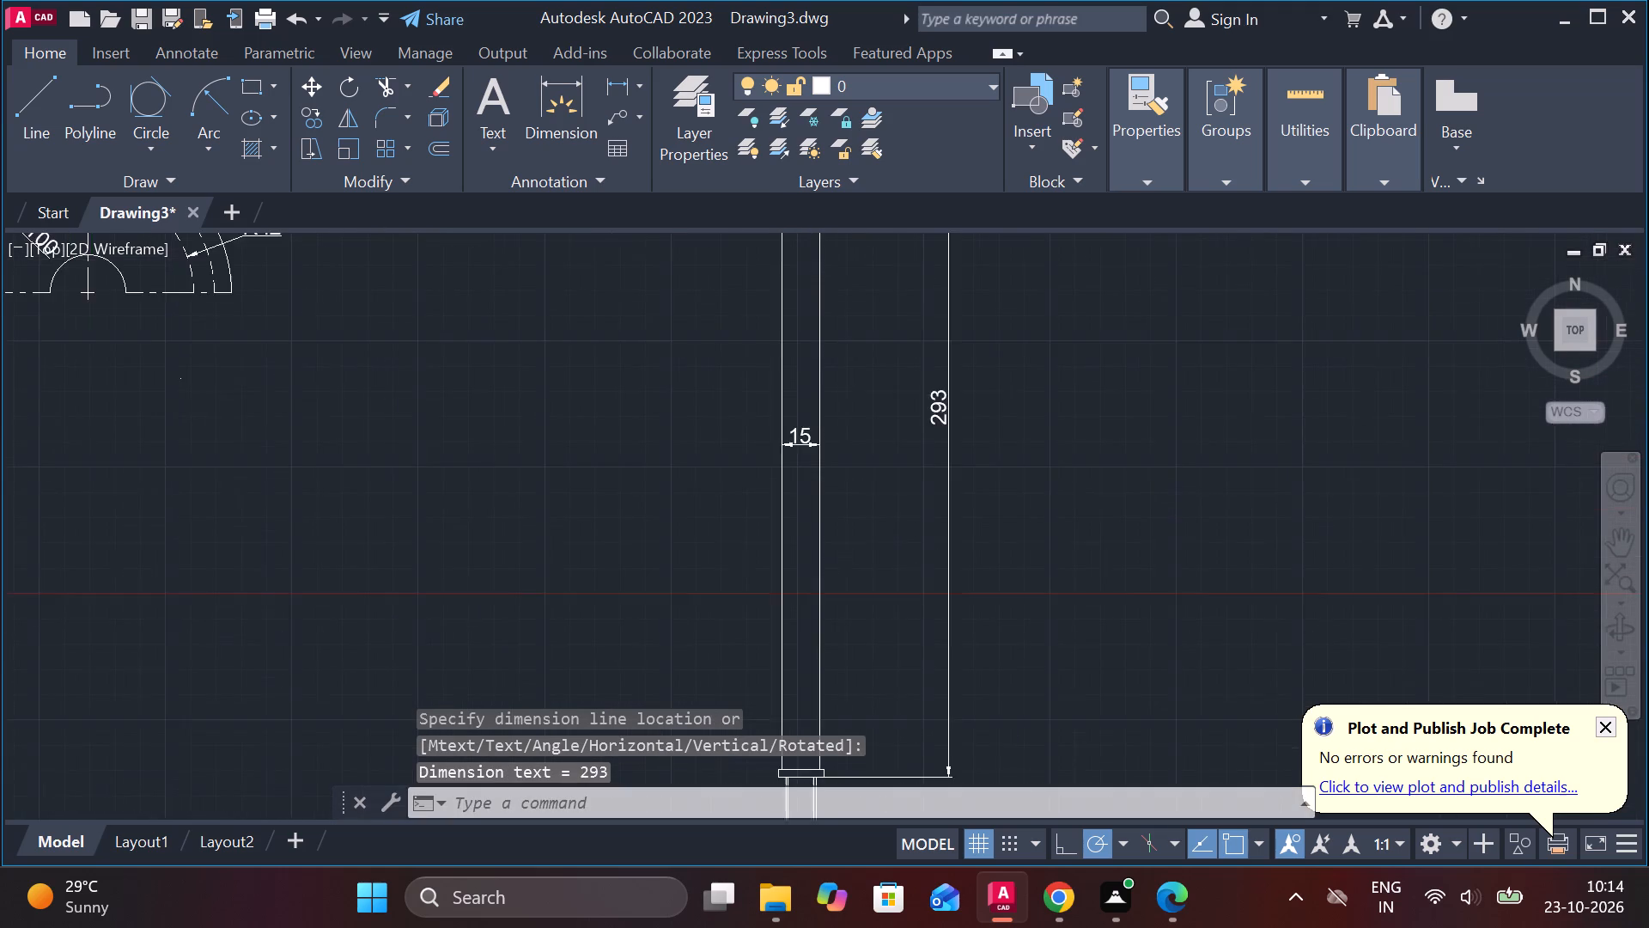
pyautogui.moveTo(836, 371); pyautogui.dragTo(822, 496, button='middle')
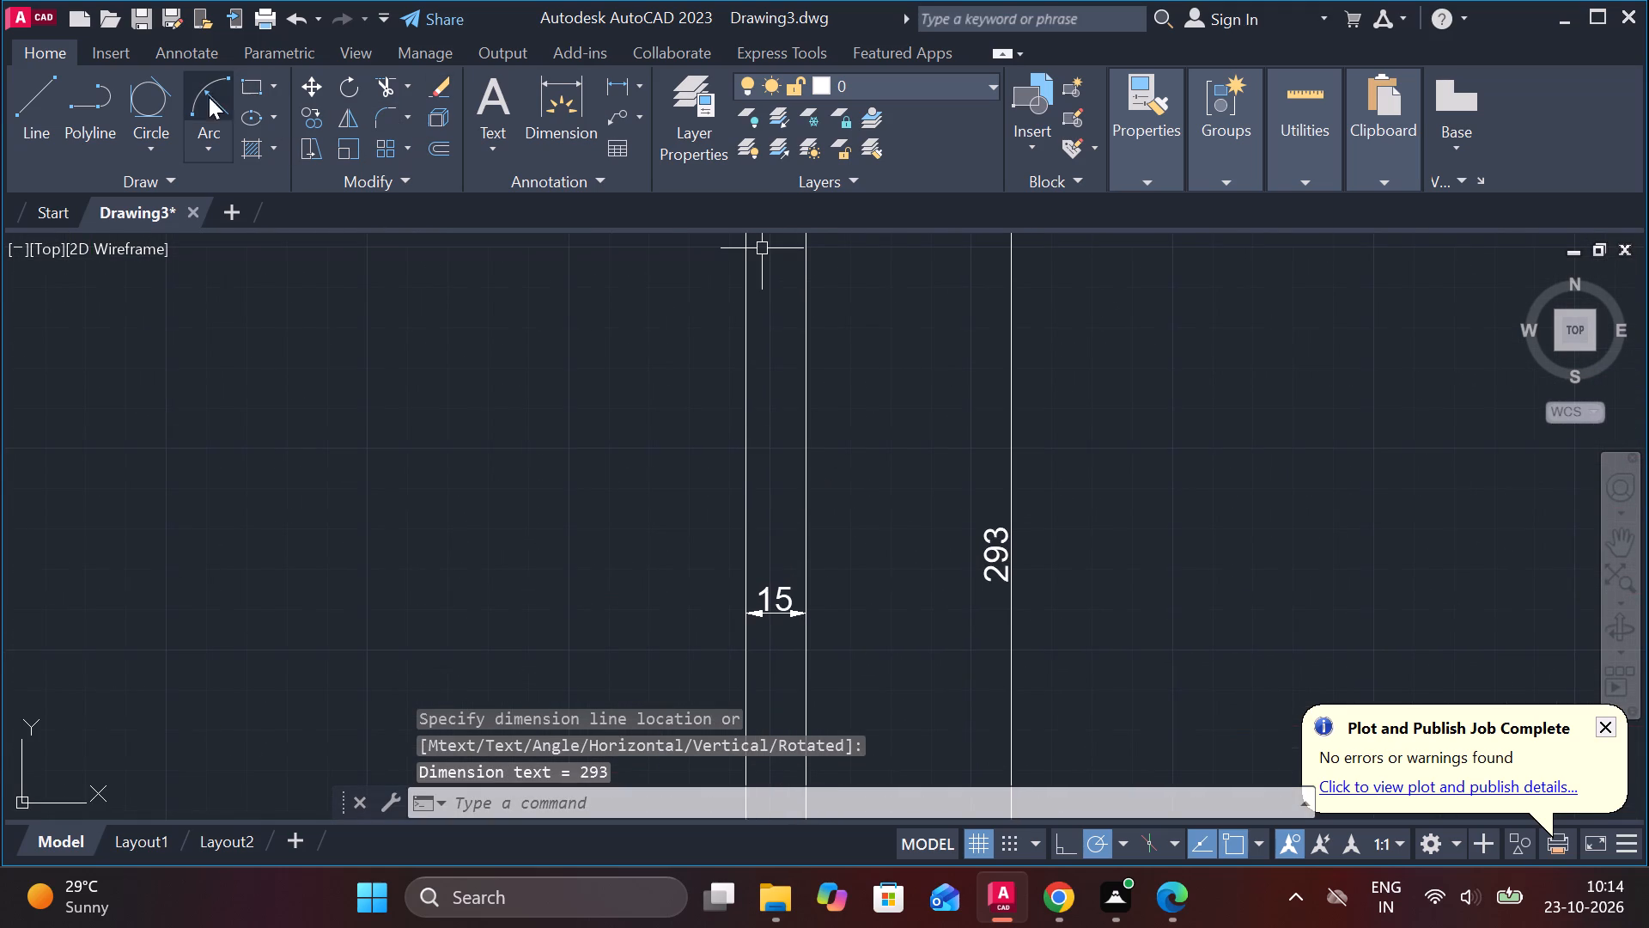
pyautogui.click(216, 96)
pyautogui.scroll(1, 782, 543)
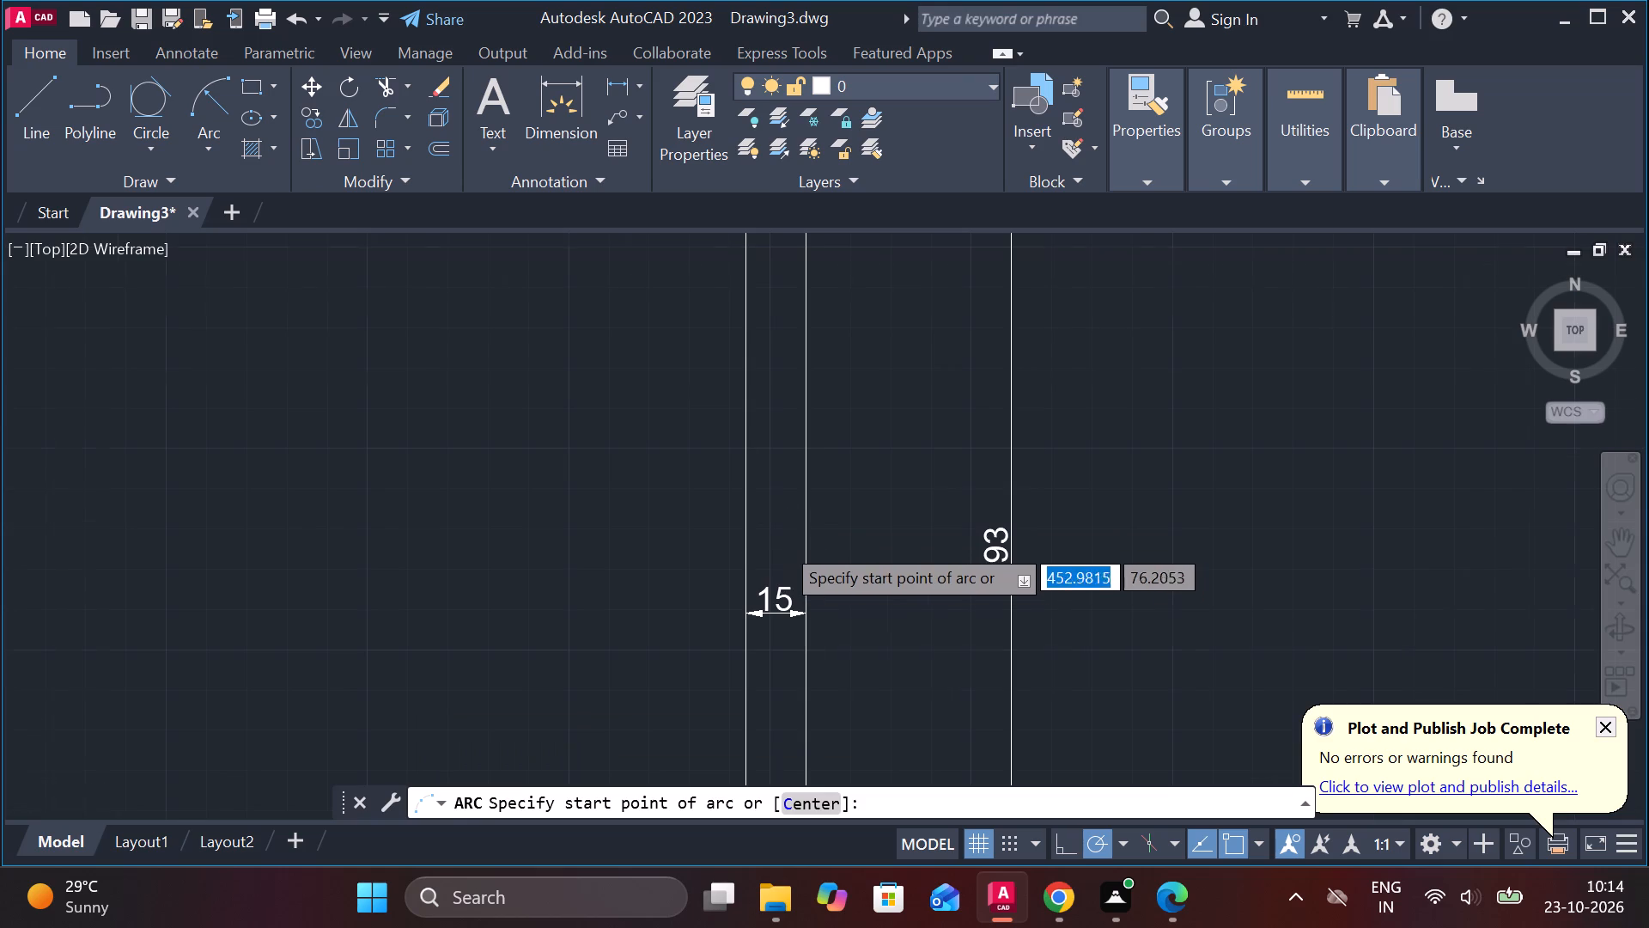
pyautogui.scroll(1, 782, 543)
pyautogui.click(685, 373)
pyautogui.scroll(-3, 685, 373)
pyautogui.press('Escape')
# Draw a vertical line about 342 long from the midpoint of the stub's bottom edge to just above the round top.
pyautogui.press('l')
pyautogui.press('Return')
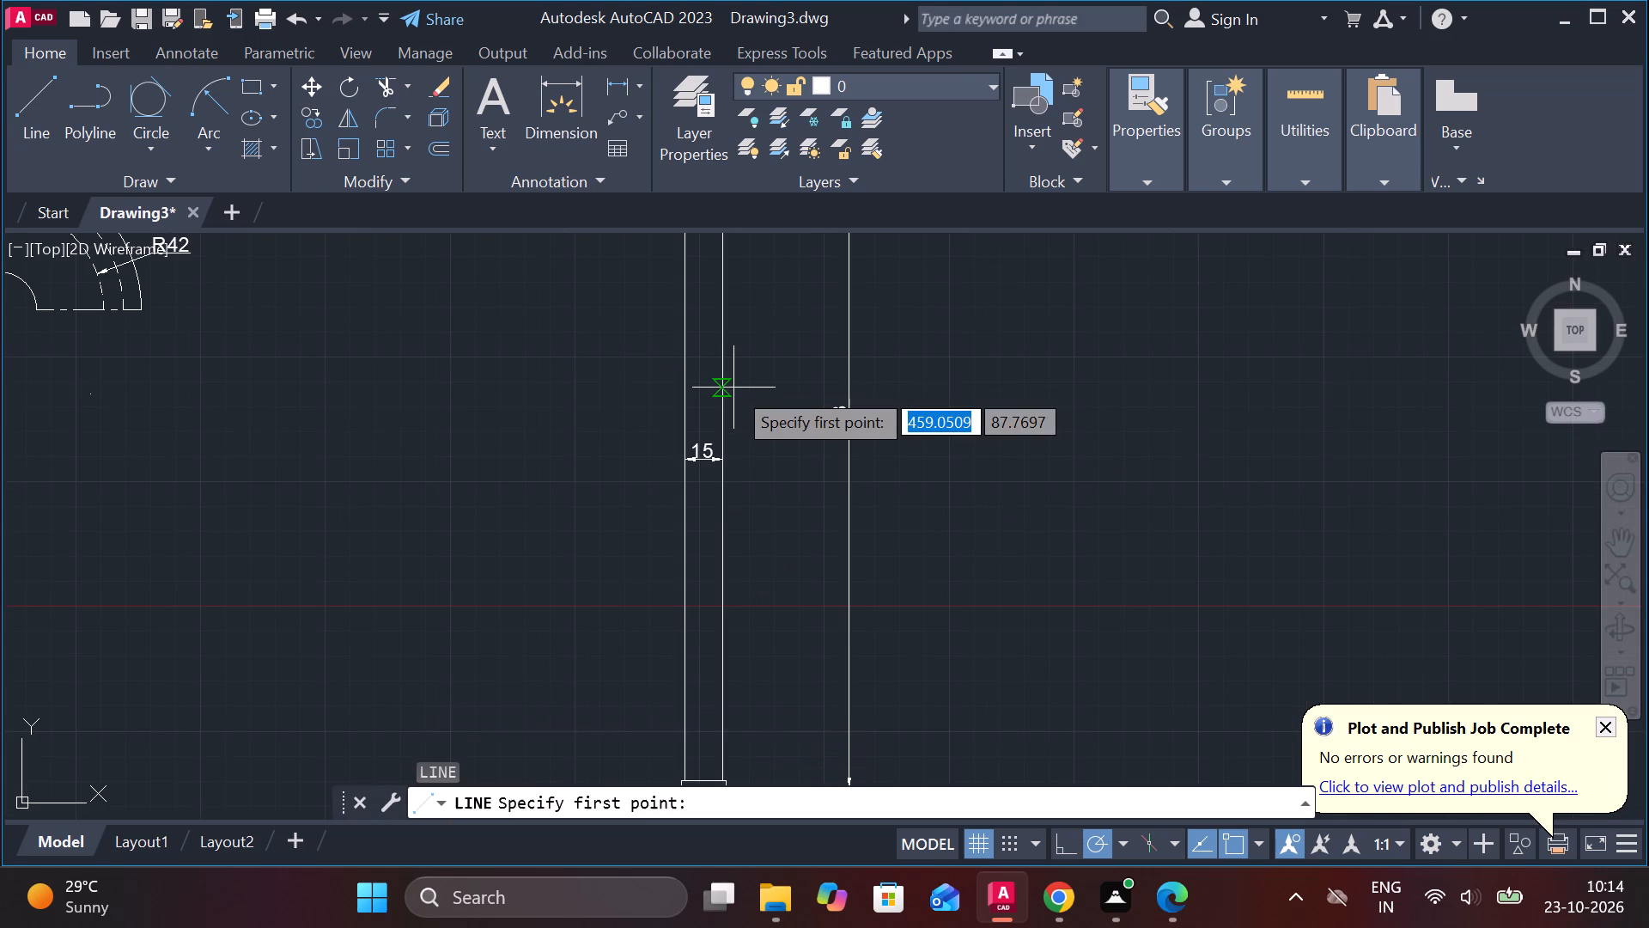
pyautogui.scroll(-3, 733, 388)
pyautogui.scroll(6, 709, 512)
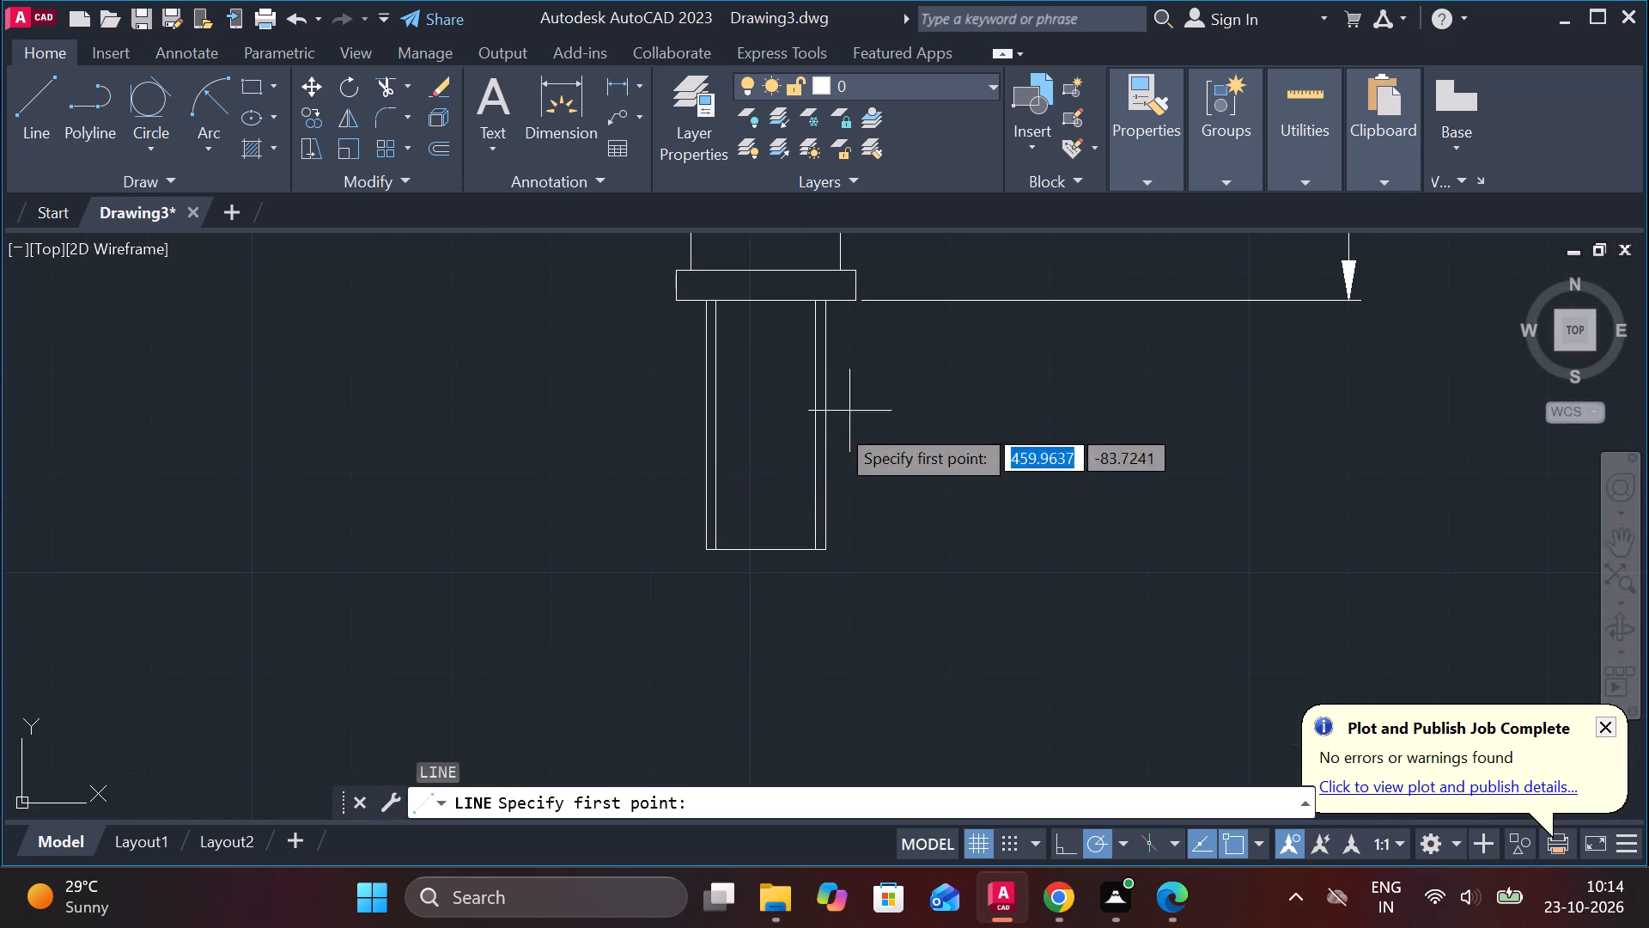
pyautogui.click(771, 544)
pyautogui.scroll(-4, 777, 516)
pyautogui.moveTo(777, 516); pyautogui.dragTo(779, 540, button='middle')
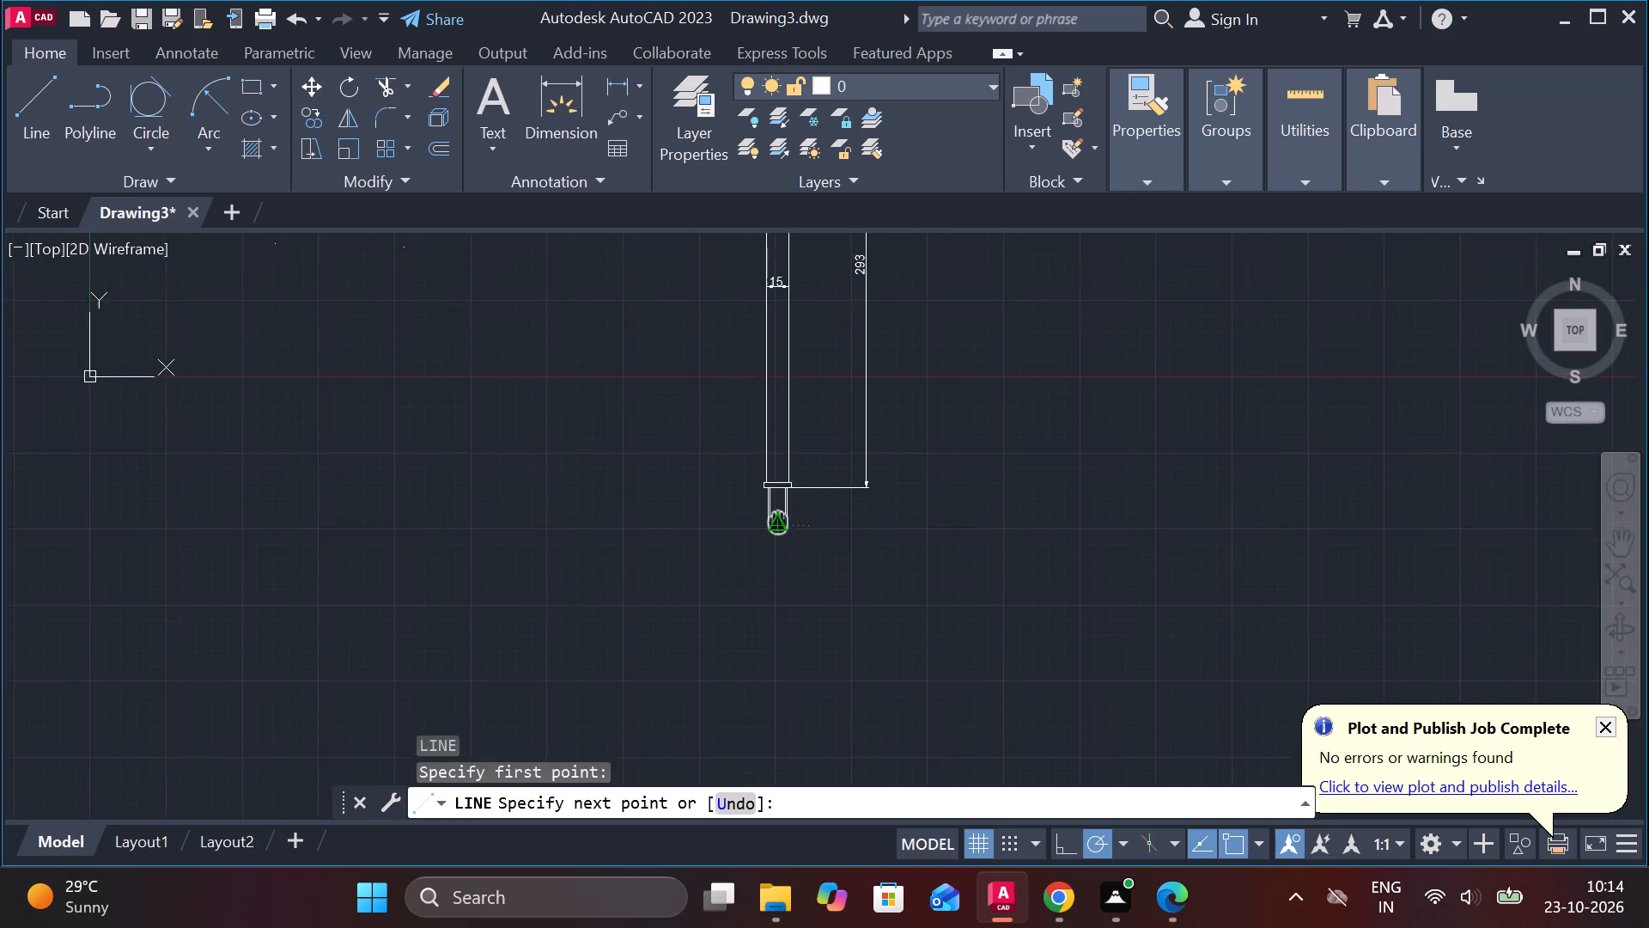
pyautogui.moveTo(779, 540); pyautogui.dragTo(770, 681, button='middle')
pyautogui.scroll(-2, 758, 447)
pyautogui.moveTo(758, 447); pyautogui.dragTo(737, 655, button='middle')
pyautogui.scroll(-1, 758, 447)
pyautogui.scroll(4, 740, 523)
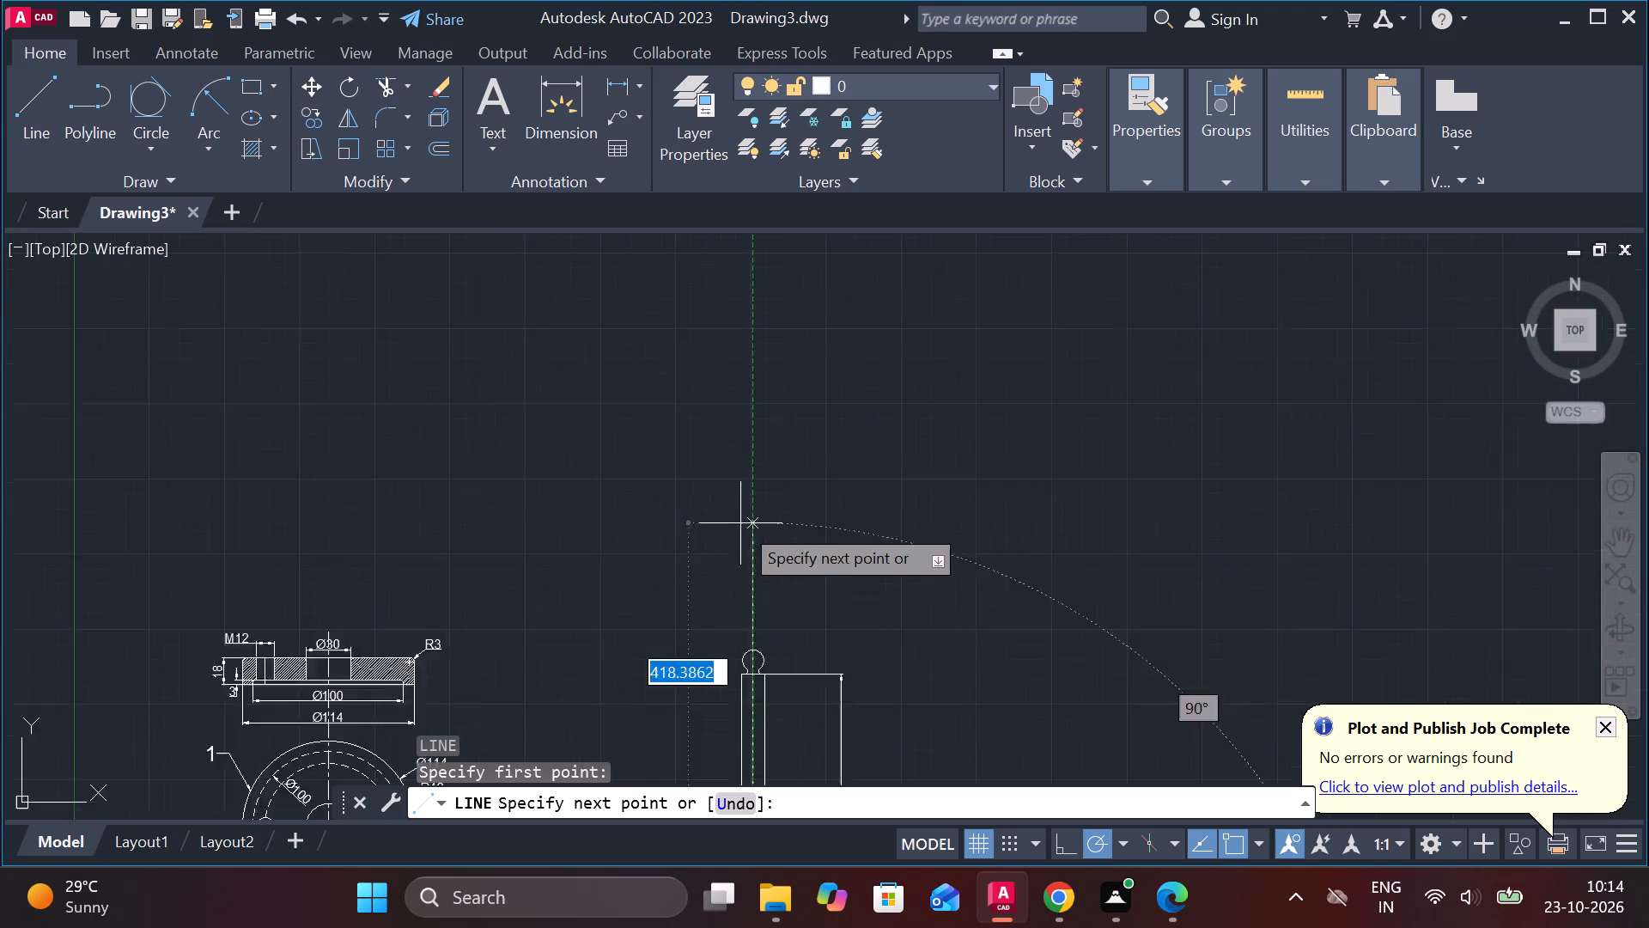
pyautogui.moveTo(749, 510); pyautogui.dragTo(726, 266, button='middle')
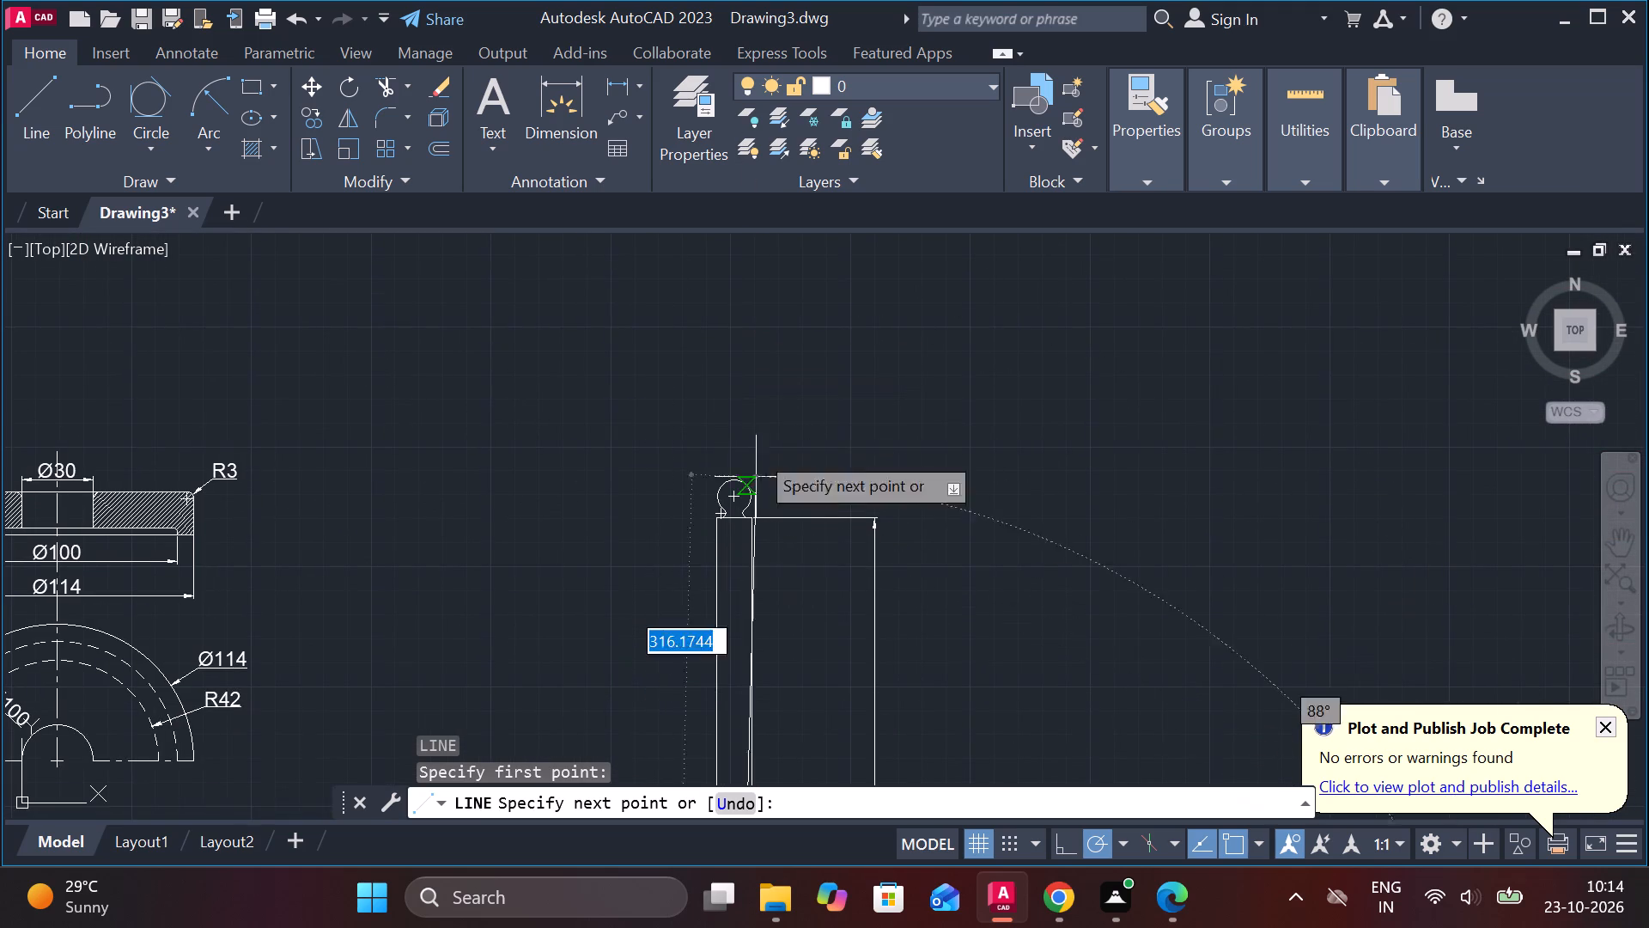
pyautogui.scroll(3, 741, 434)
pyautogui.moveTo(733, 452); pyautogui.dragTo(697, 256, button='middle')
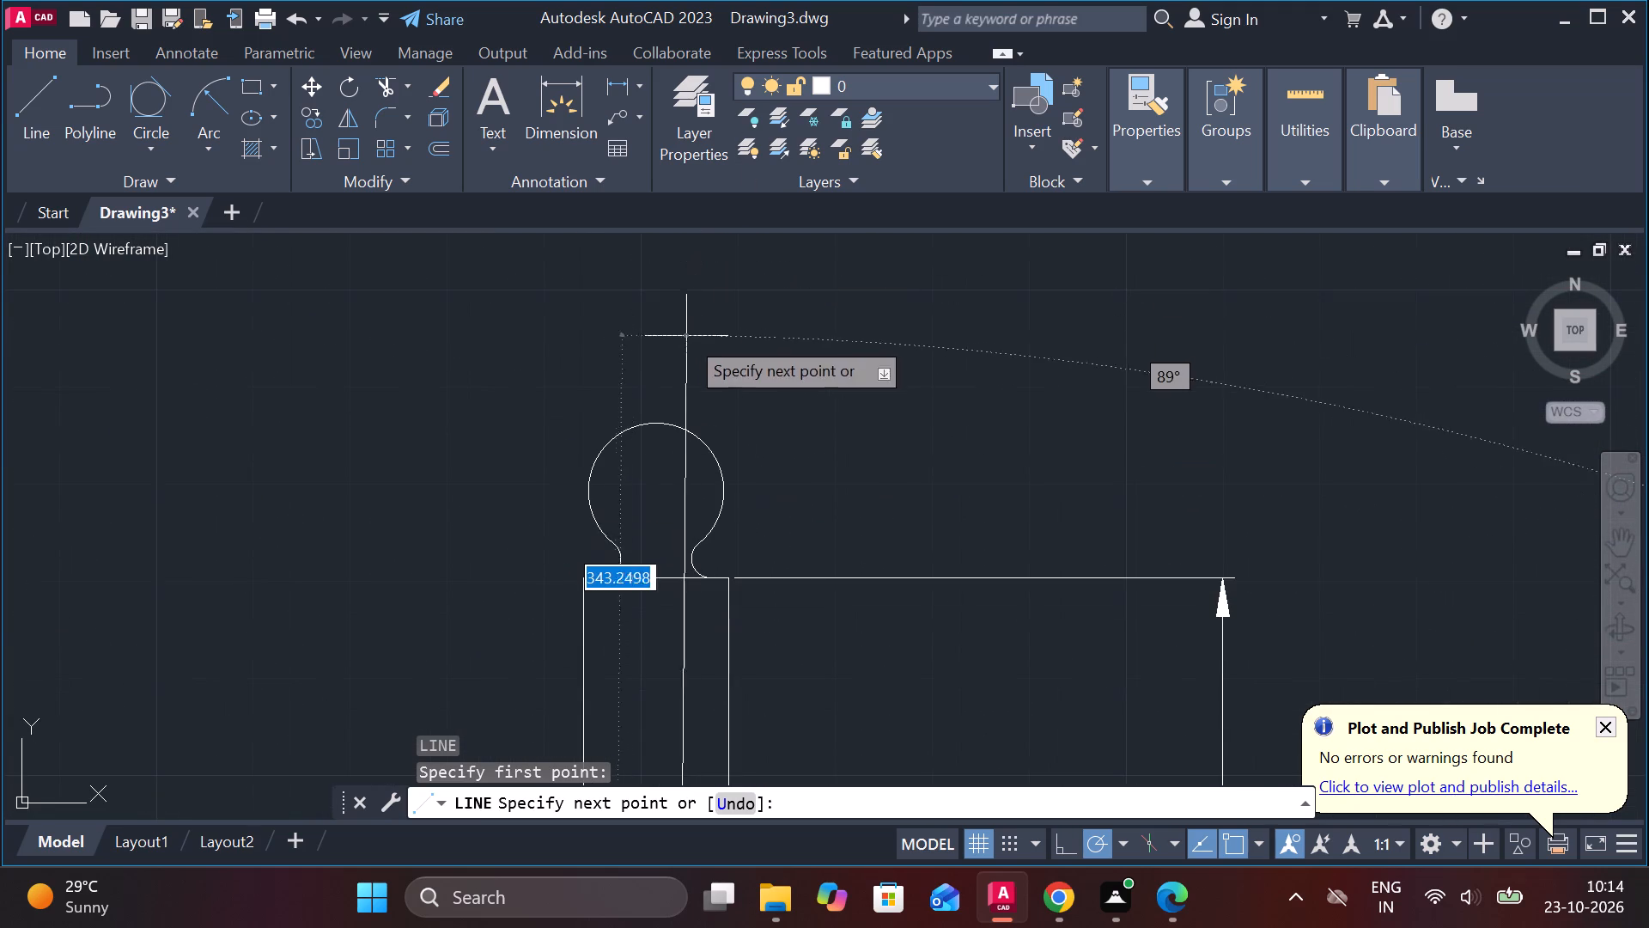
pyautogui.click(655, 348)
pyautogui.press('Escape')
# Stretch the vertical centre line's lower end straight down about 6.4 beyond the stub's bottom edge.
pyautogui.scroll(-3, 829, 351)
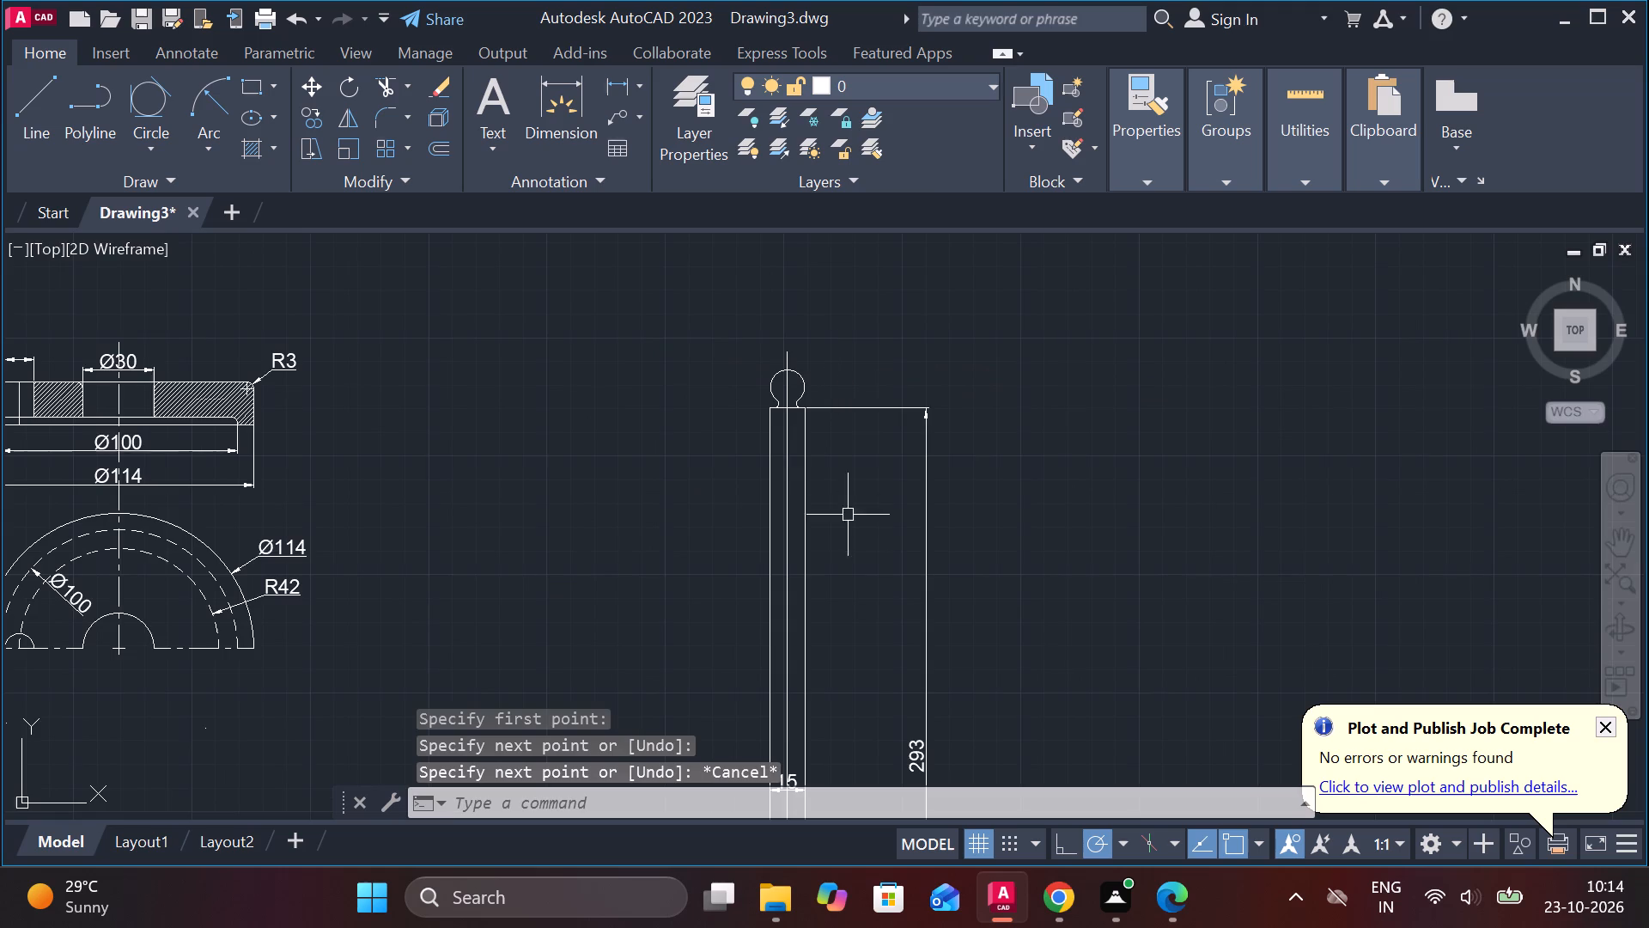
pyautogui.moveTo(843, 559); pyautogui.dragTo(878, 230, button='middle')
pyautogui.moveTo(898, 707); pyautogui.dragTo(900, 383, button='middle')
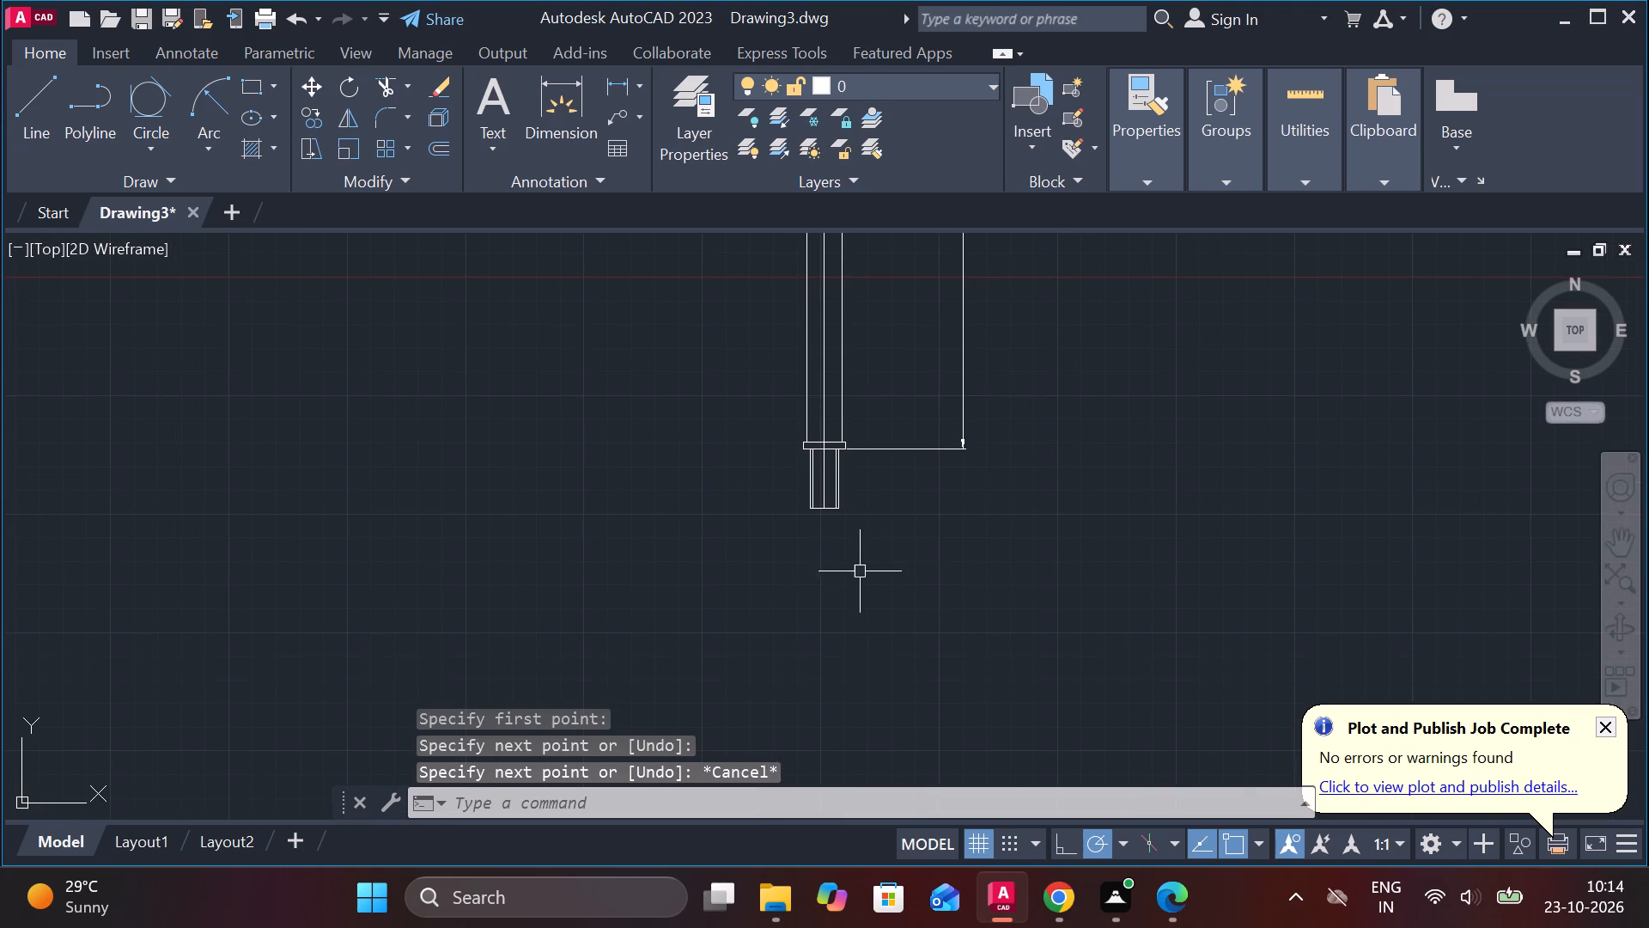
pyautogui.scroll(3, 827, 484)
pyautogui.click(803, 536)
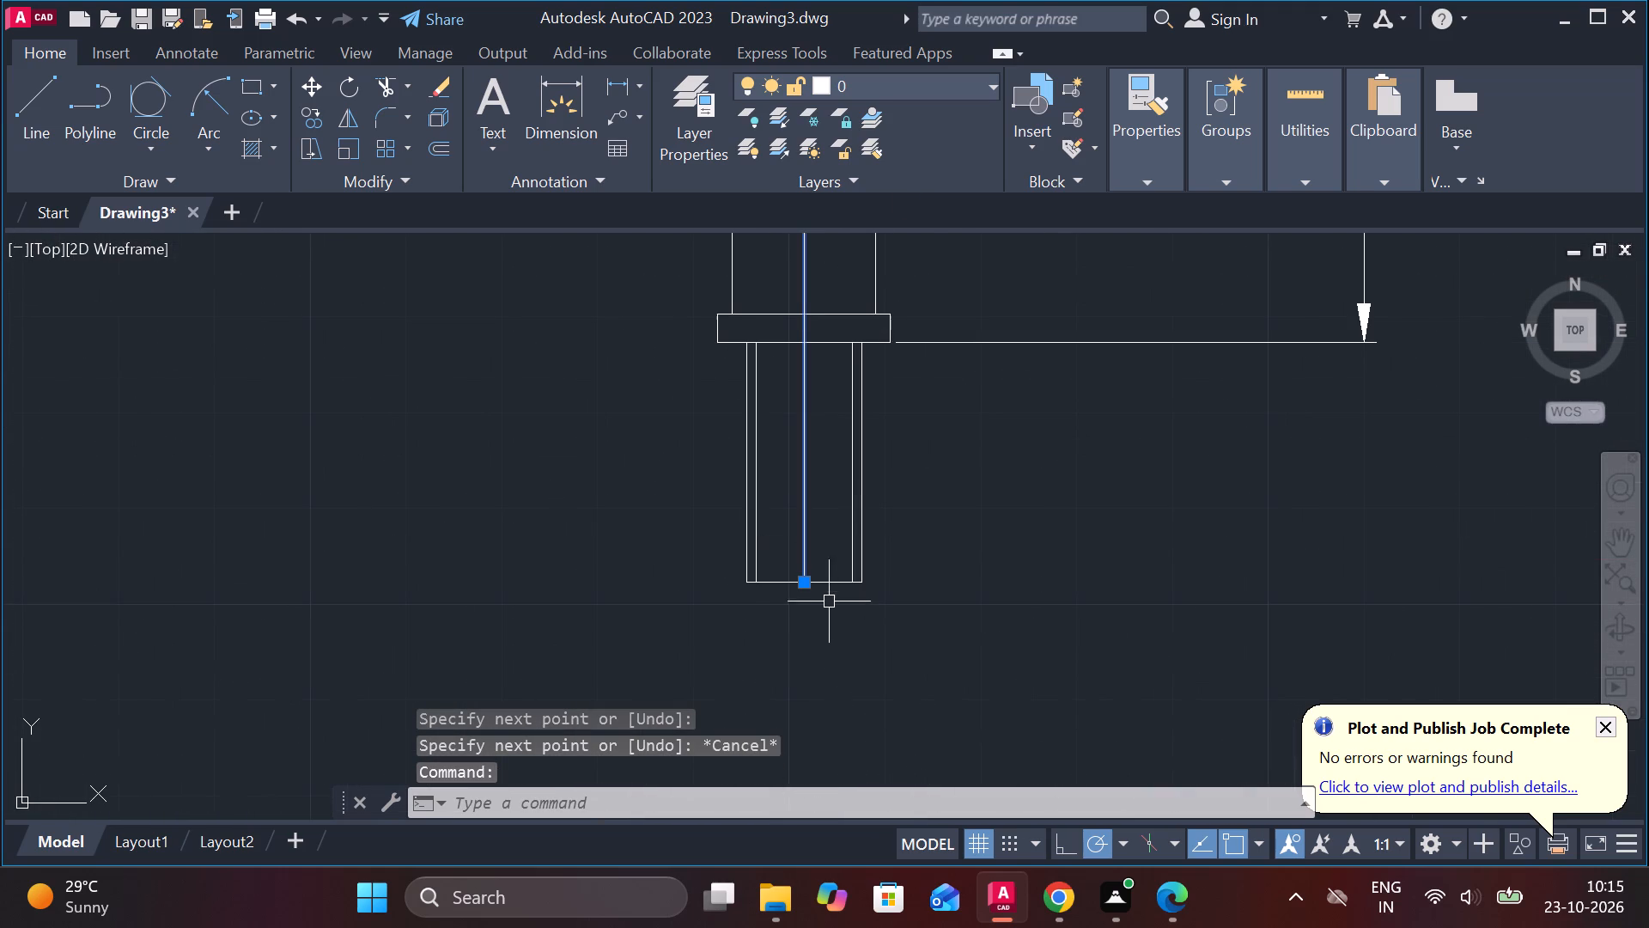
pyautogui.click(806, 587)
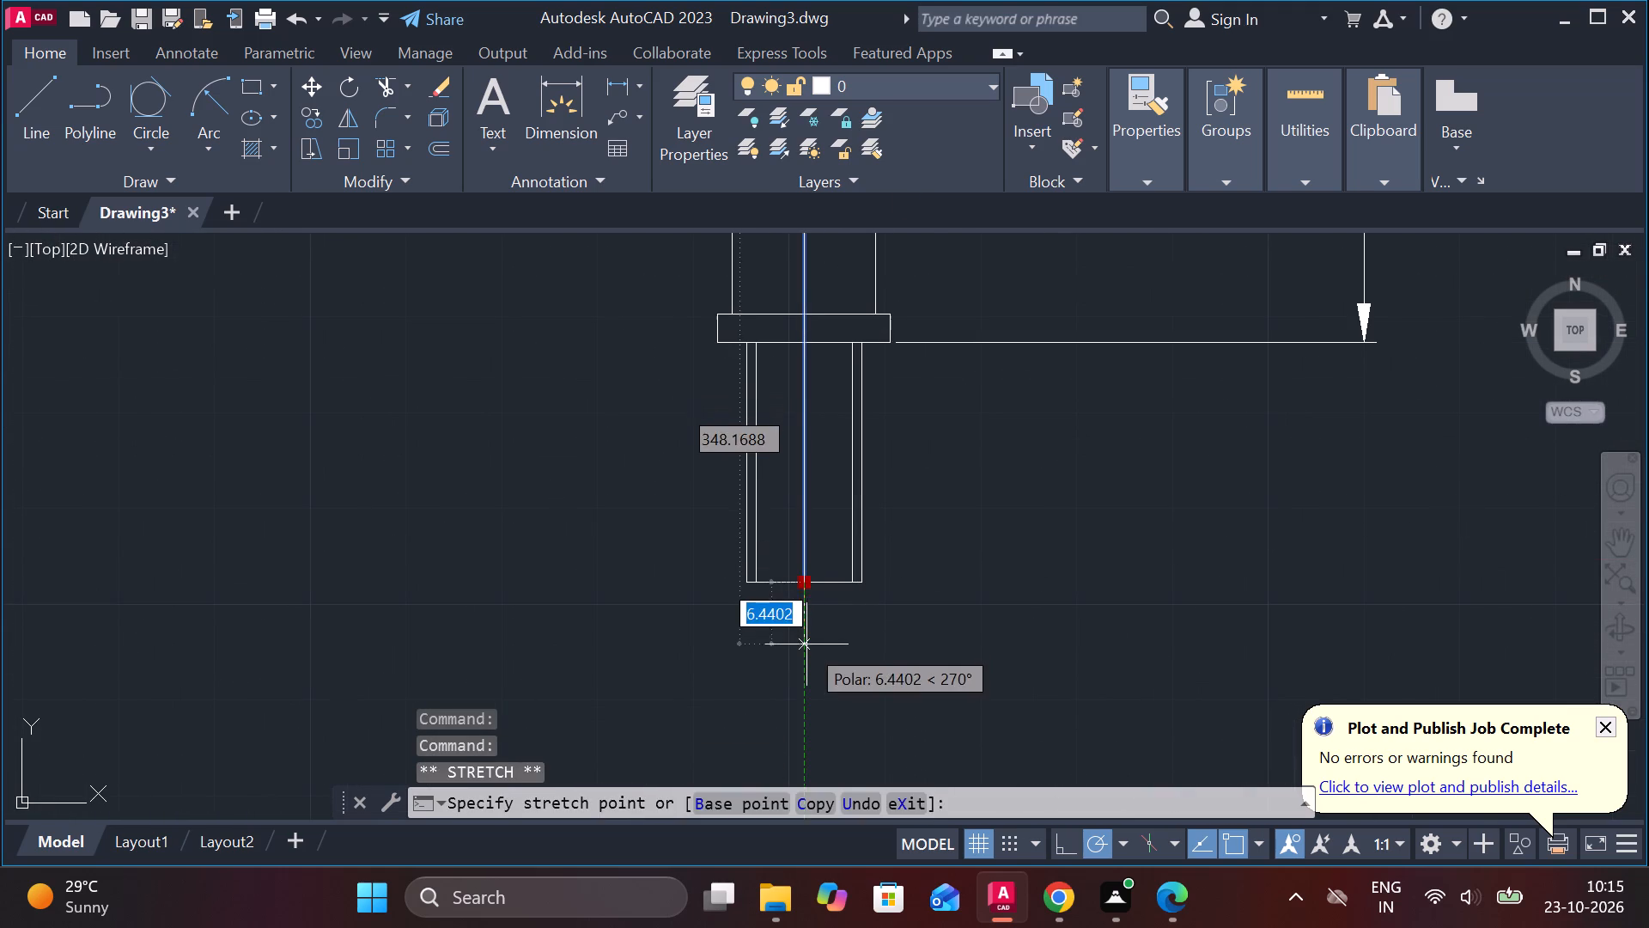
pyautogui.click(806, 644)
pyautogui.press('Escape')
# Change the shaft's vertical centre line to the CENTER linetype.
pyautogui.click(803, 499)
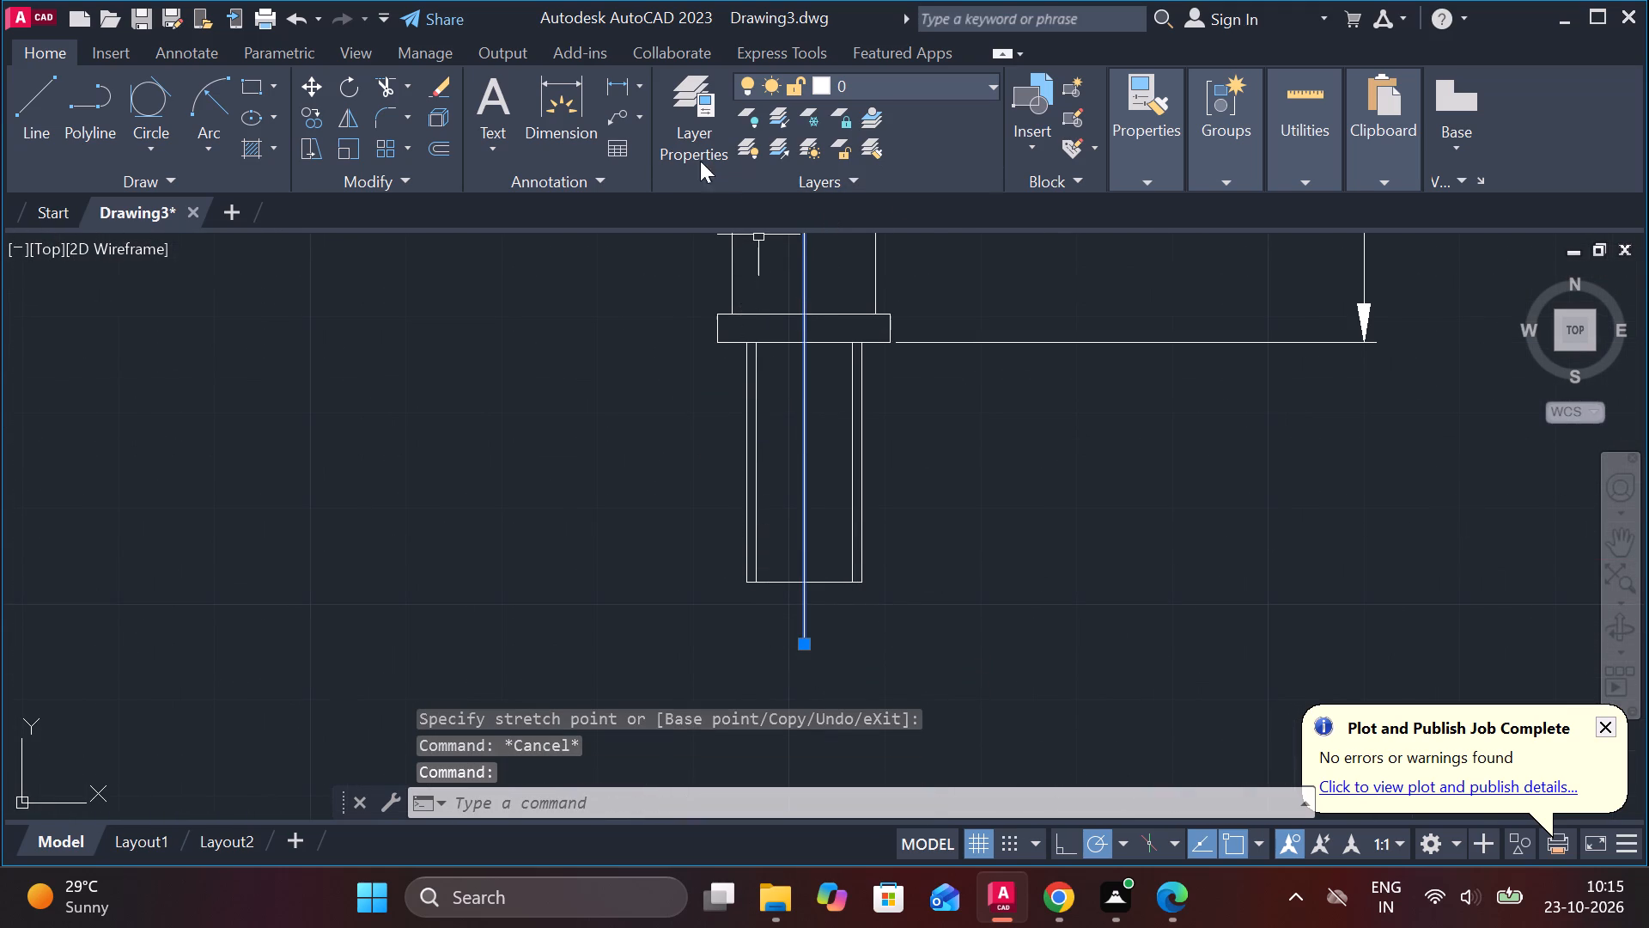
pyautogui.click(1159, 169)
pyautogui.click(1293, 275)
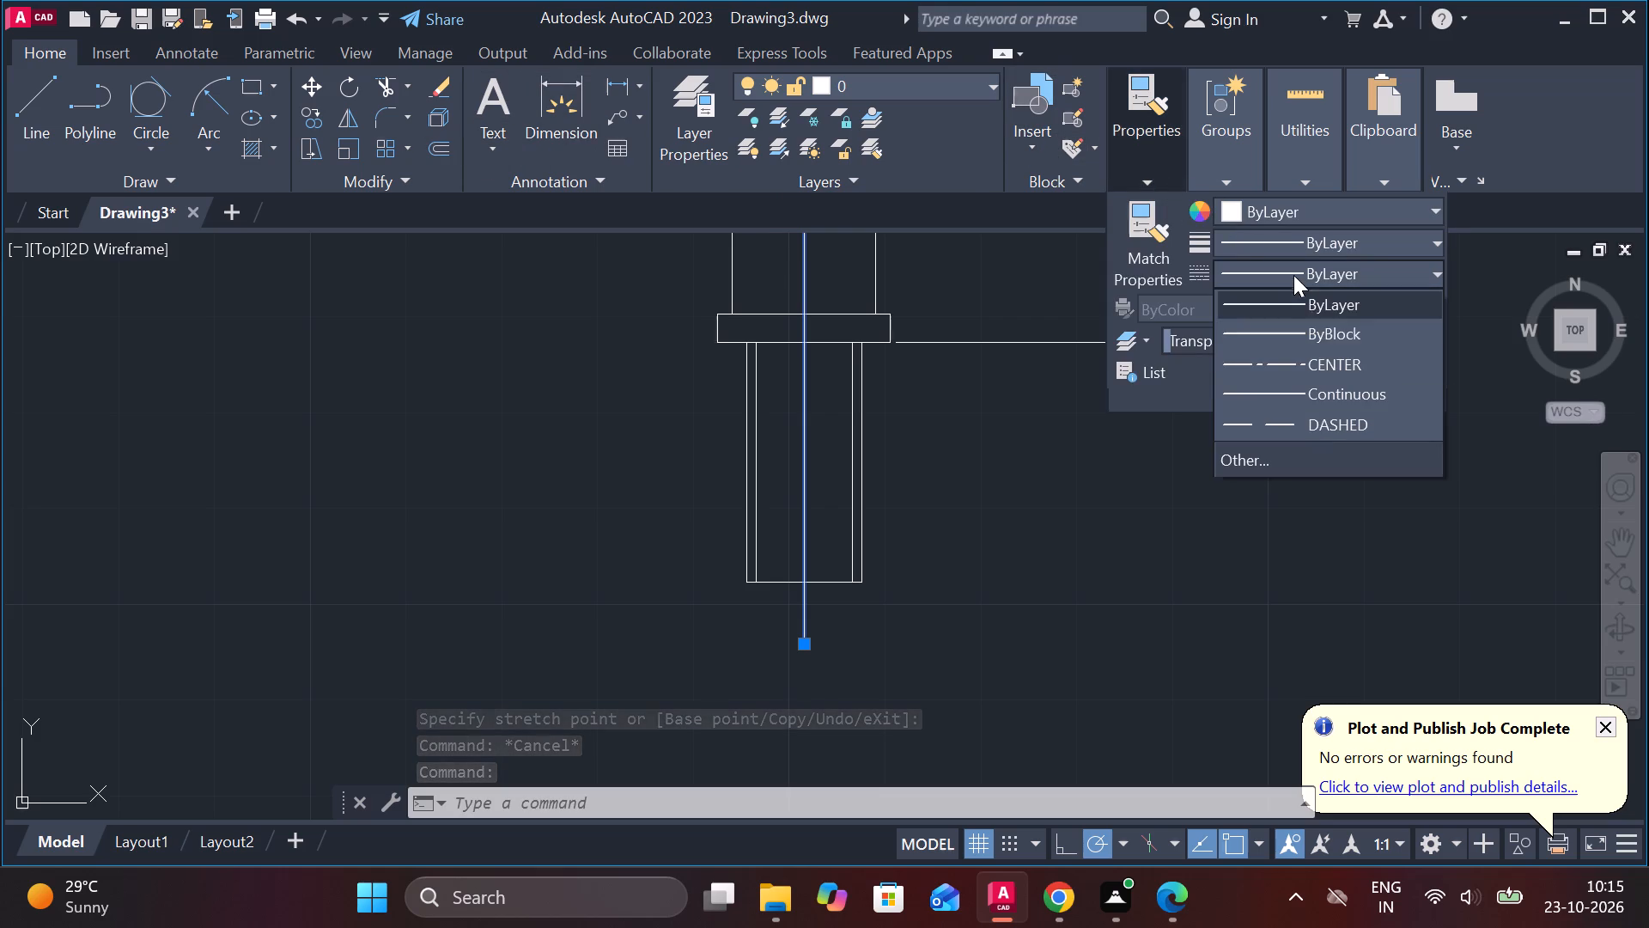
pyautogui.click(1254, 357)
pyautogui.press('Escape')
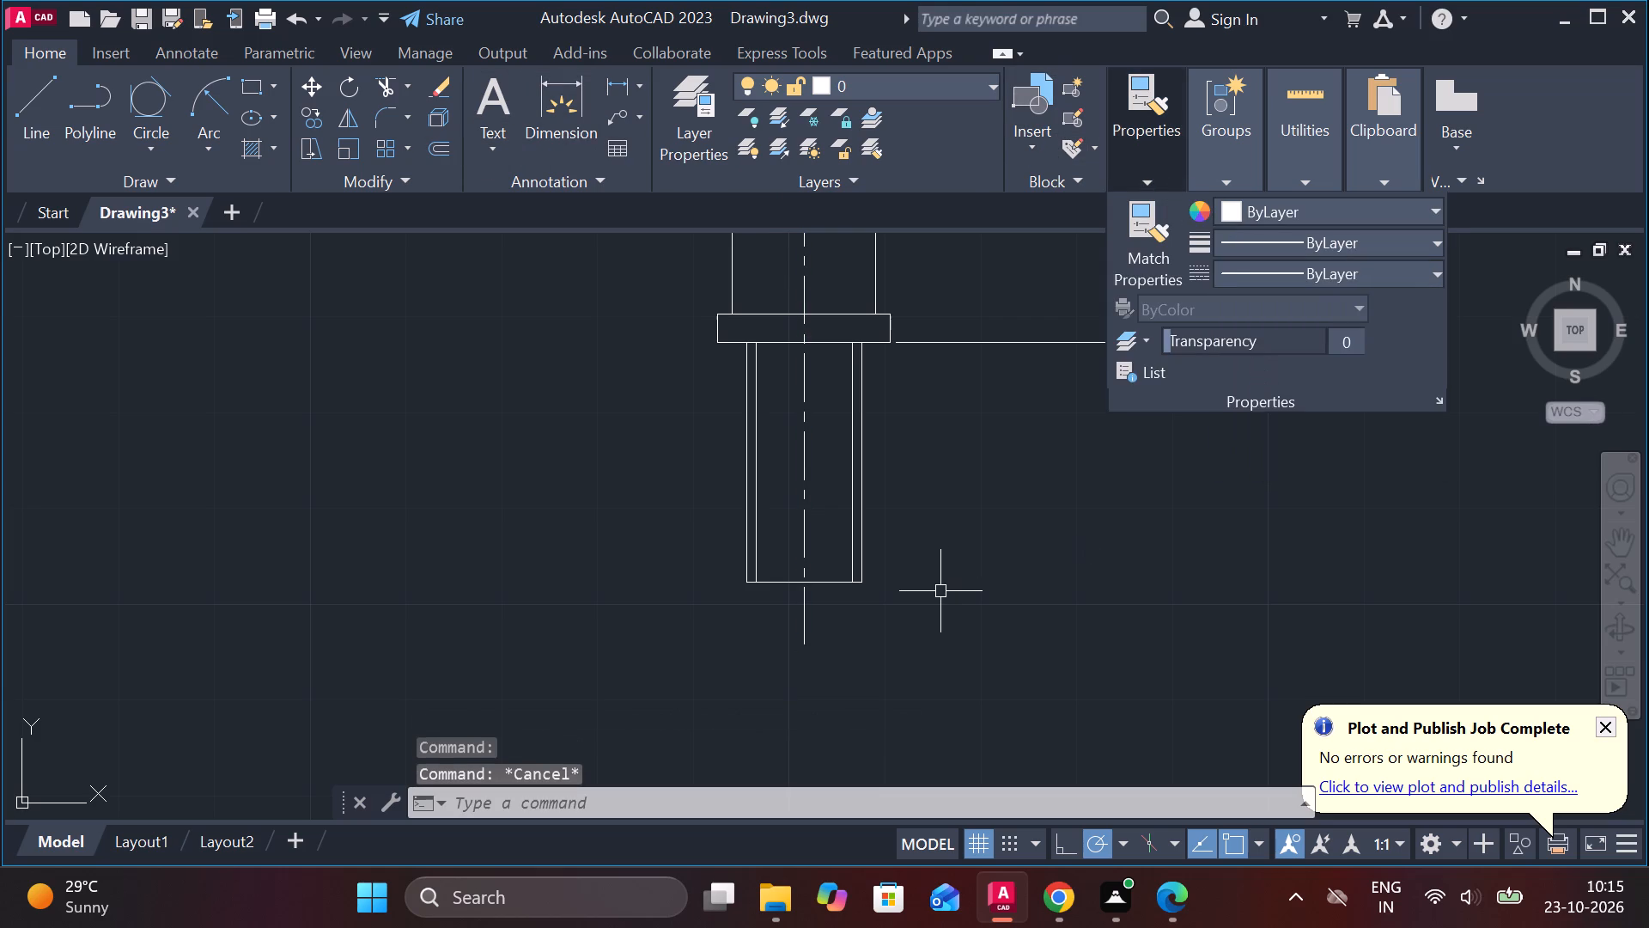
# Add a horizontal linear dimension across the full width of the stub, placed below its bottom edge.
pyautogui.click(630, 76)
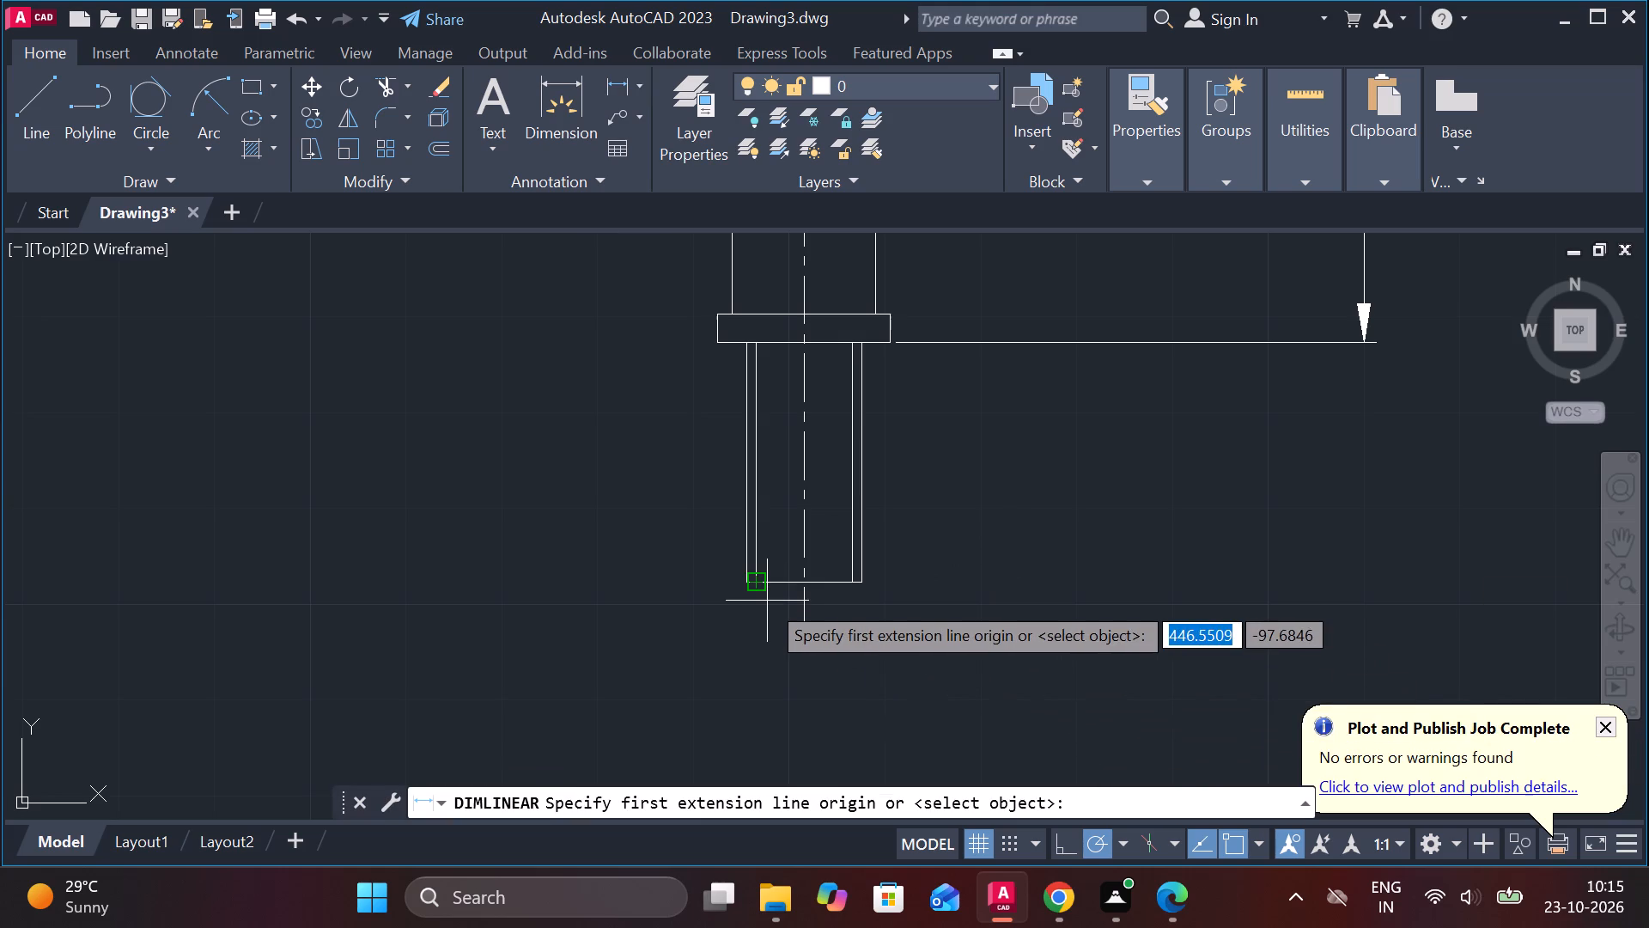
pyautogui.scroll(1, 758, 643)
pyautogui.click(739, 551)
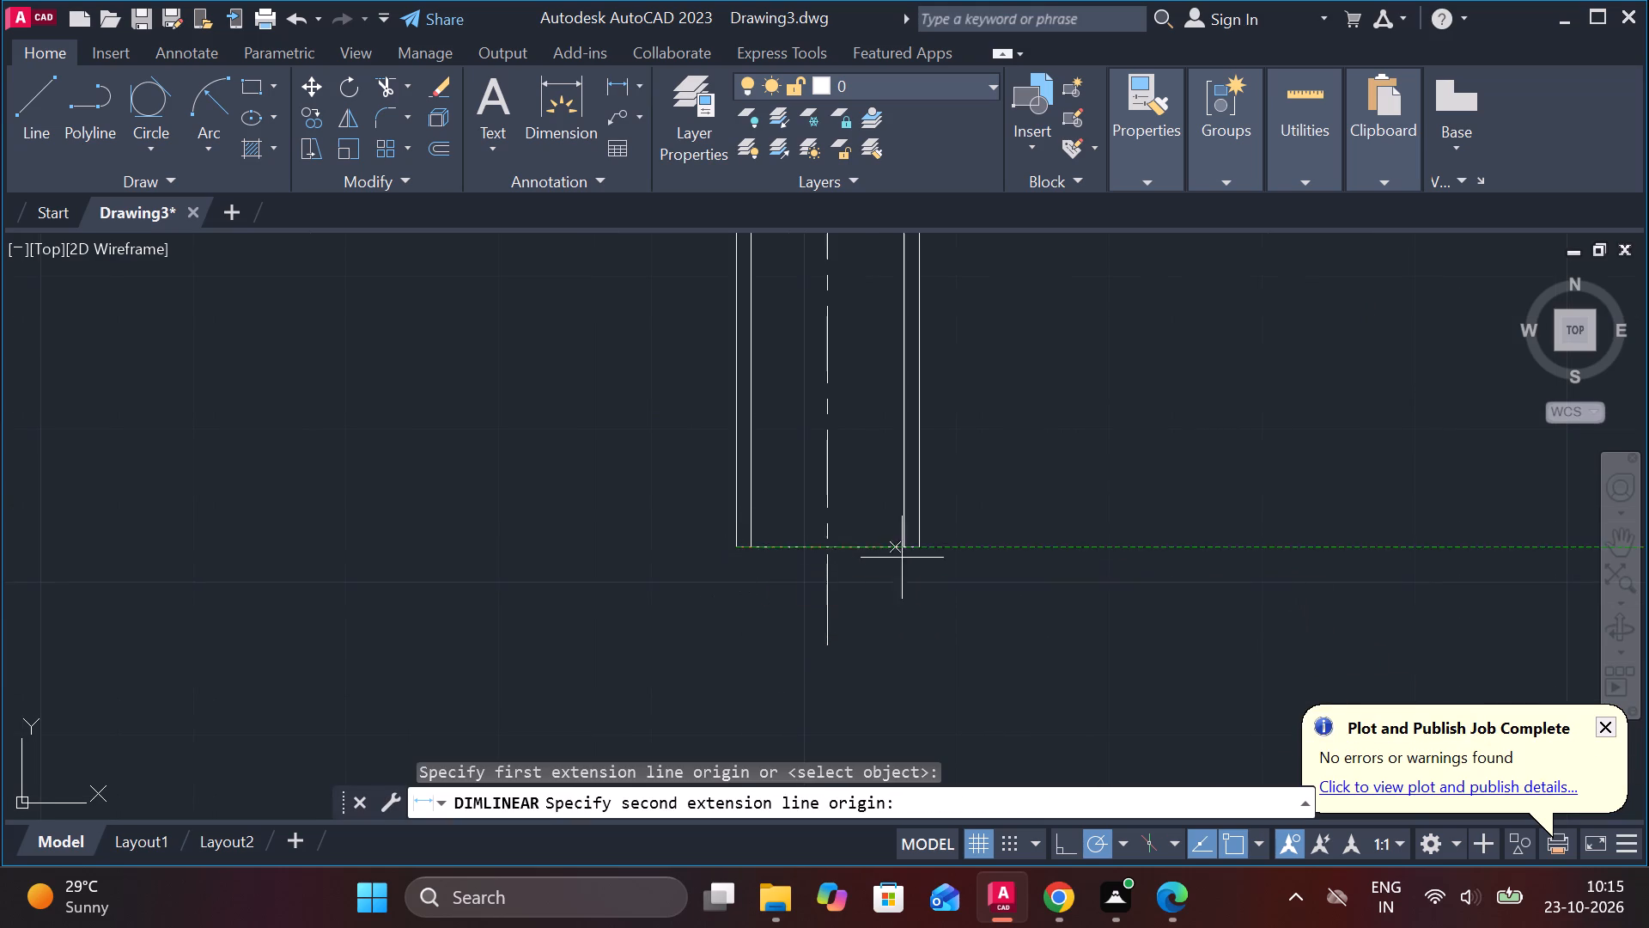
pyautogui.click(922, 556)
pyautogui.moveTo(911, 676); pyautogui.dragTo(913, 540, button='middle')
pyautogui.click(897, 632)
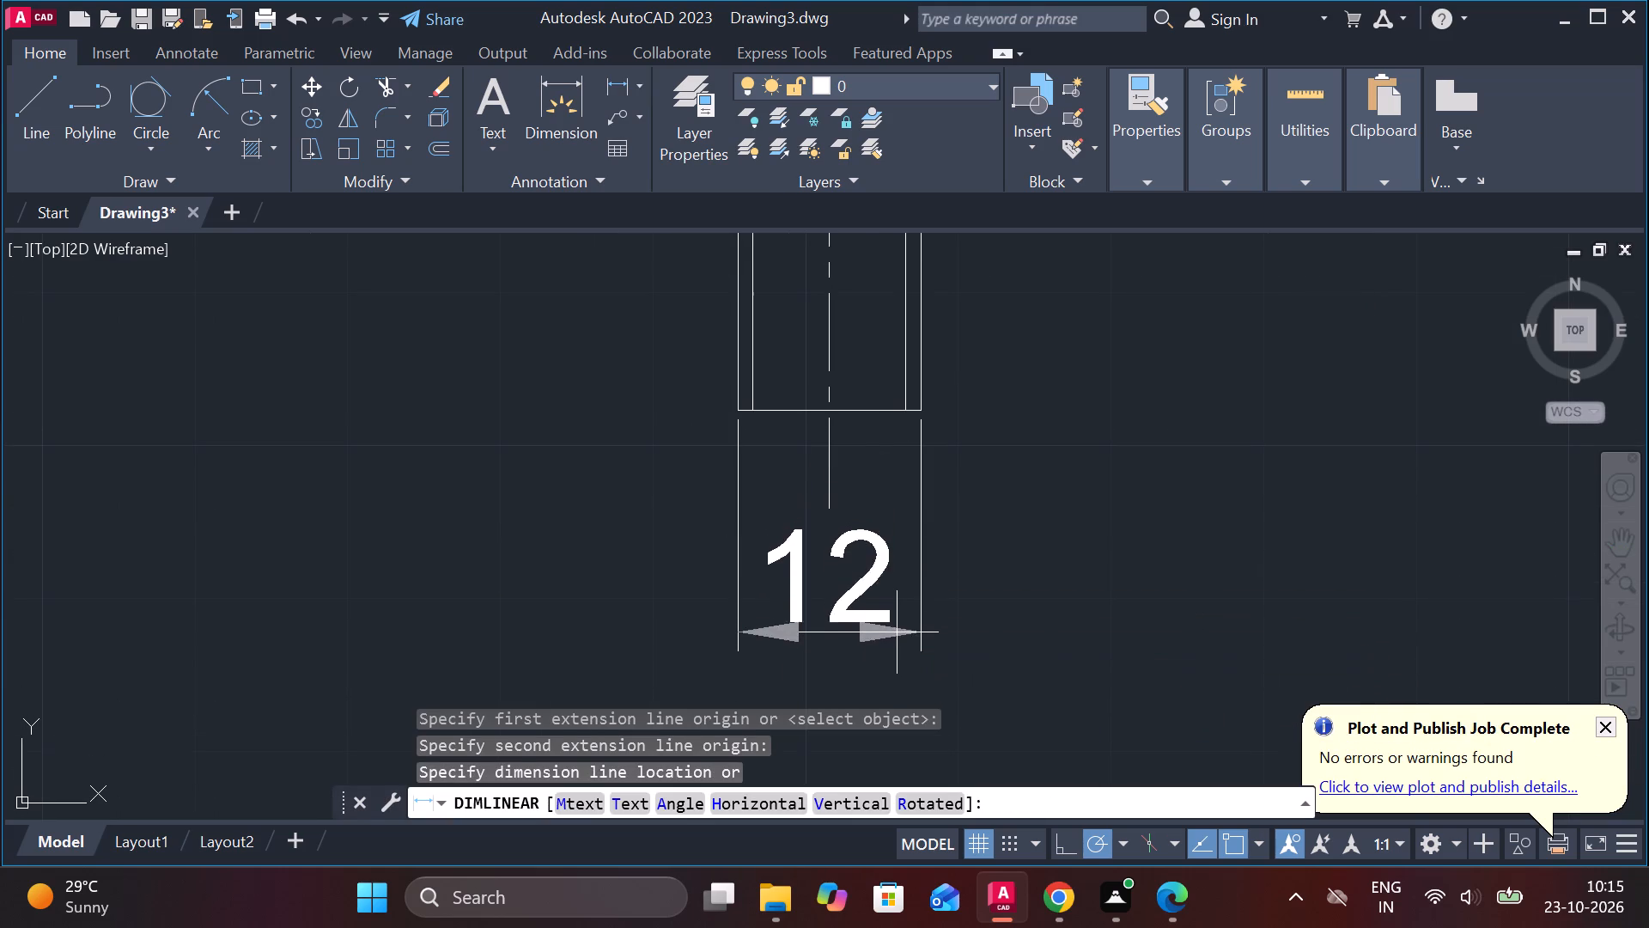
# Prefix the stub's width dimension text with M so that it reads M12.
pyautogui.doubleClick(803, 614)
pyautogui.press('m')
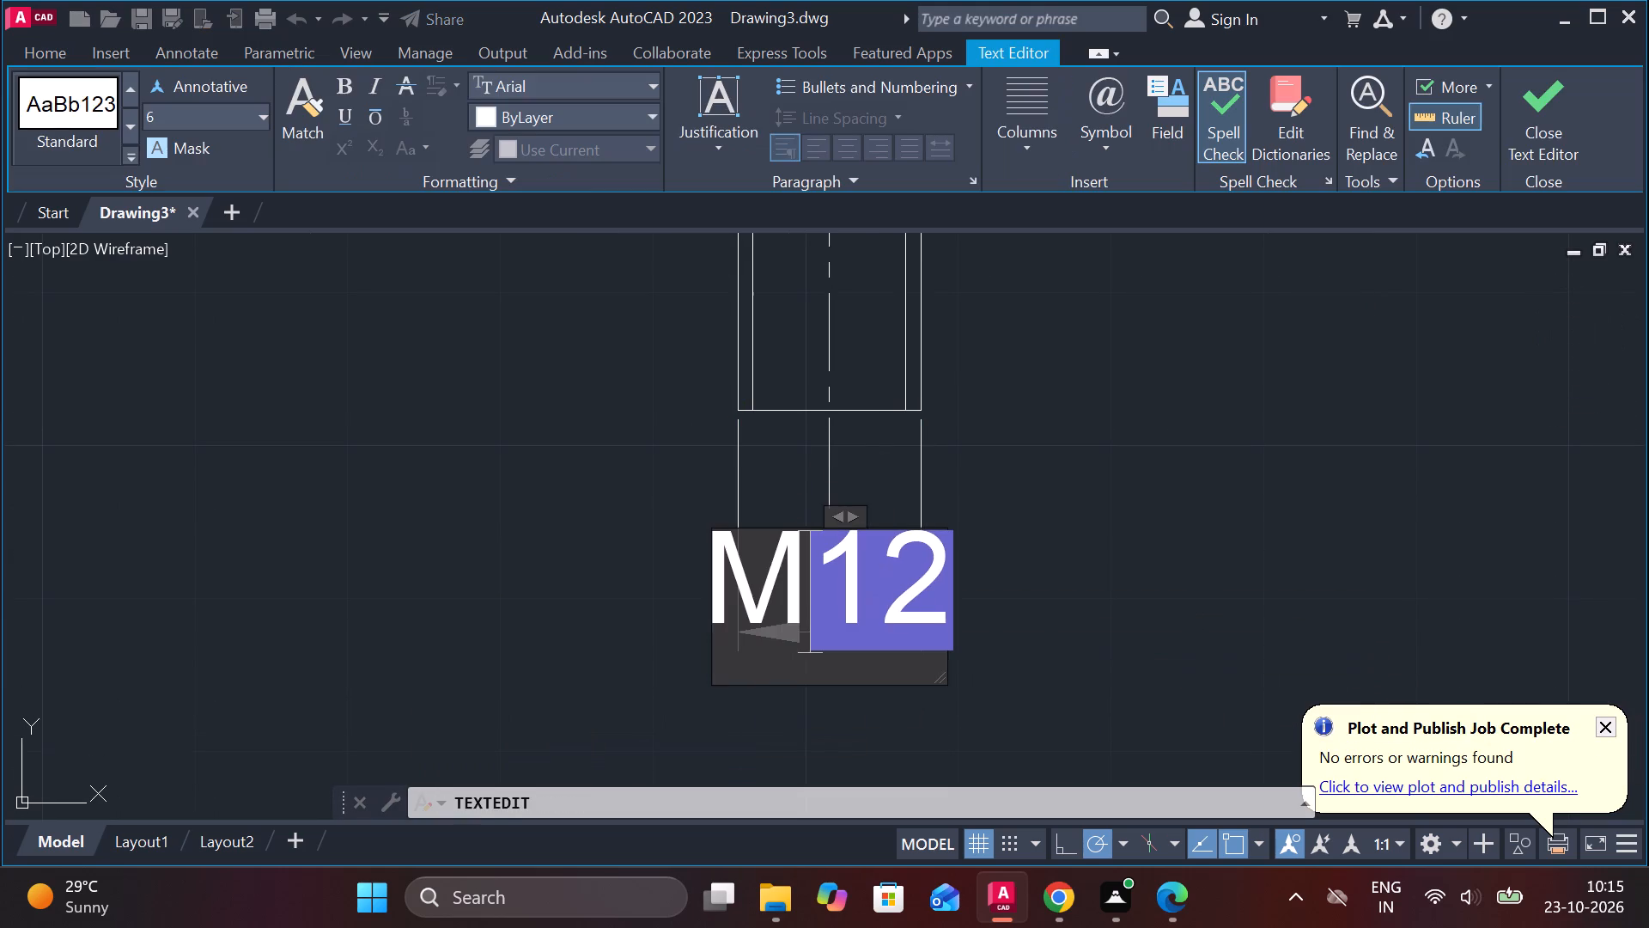
pyautogui.click(1542, 123)
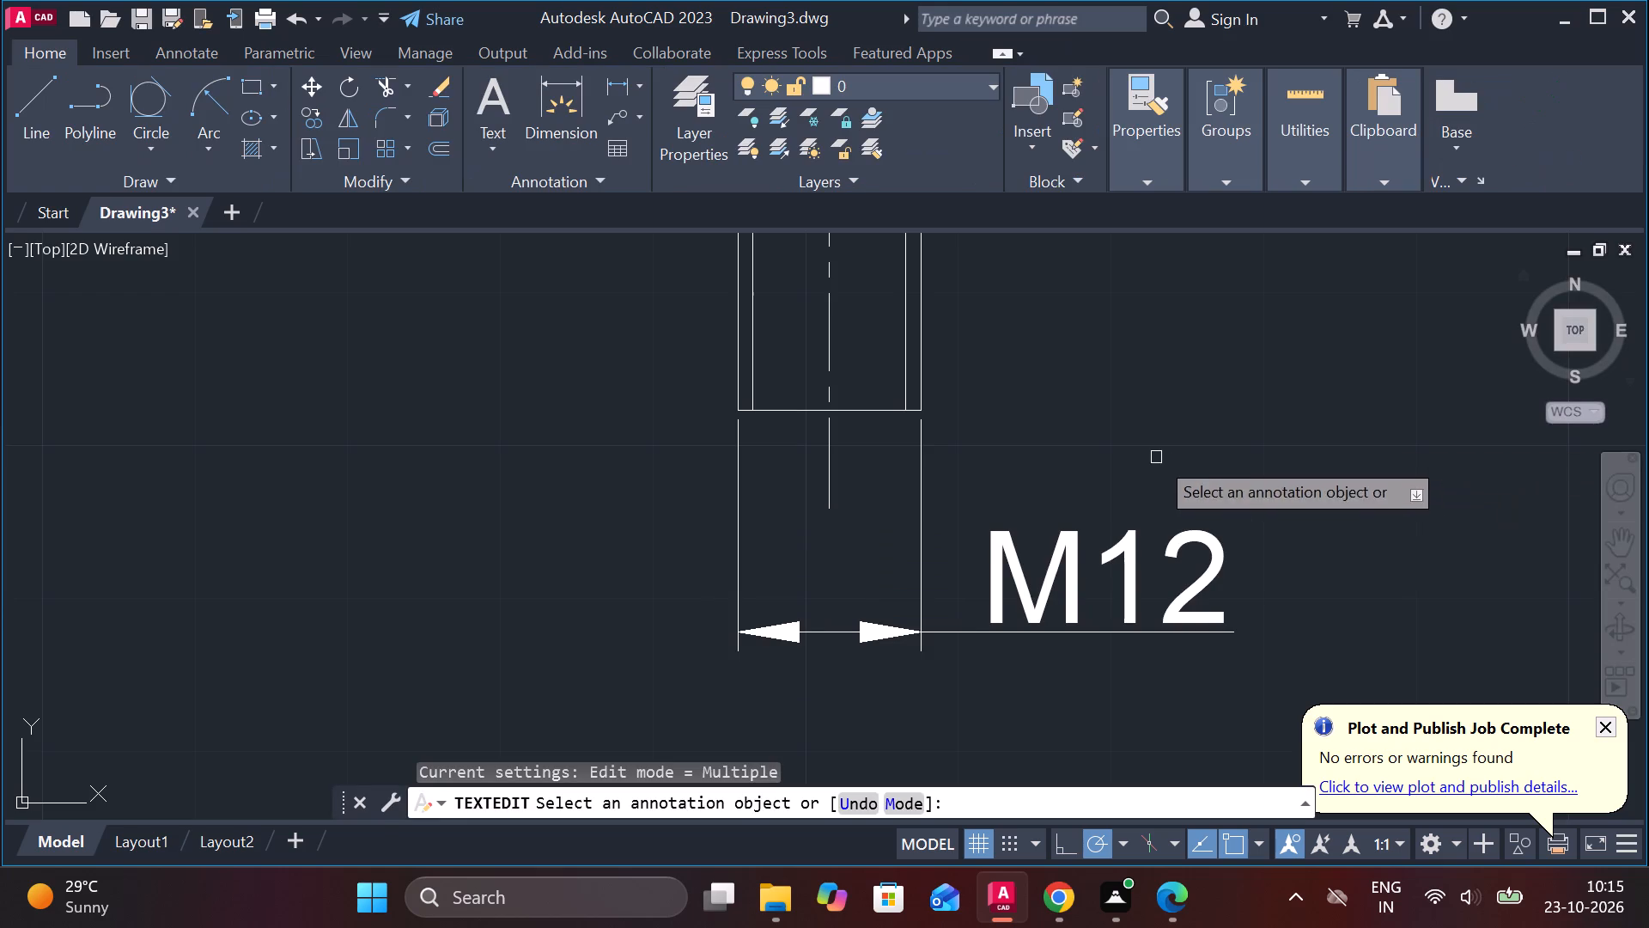
# Add a vertical linear dimension for the collar's thickness between its right corners, placed right of the collar.
pyautogui.moveTo(1156, 457); pyautogui.dragTo(1123, 504, button='middle')
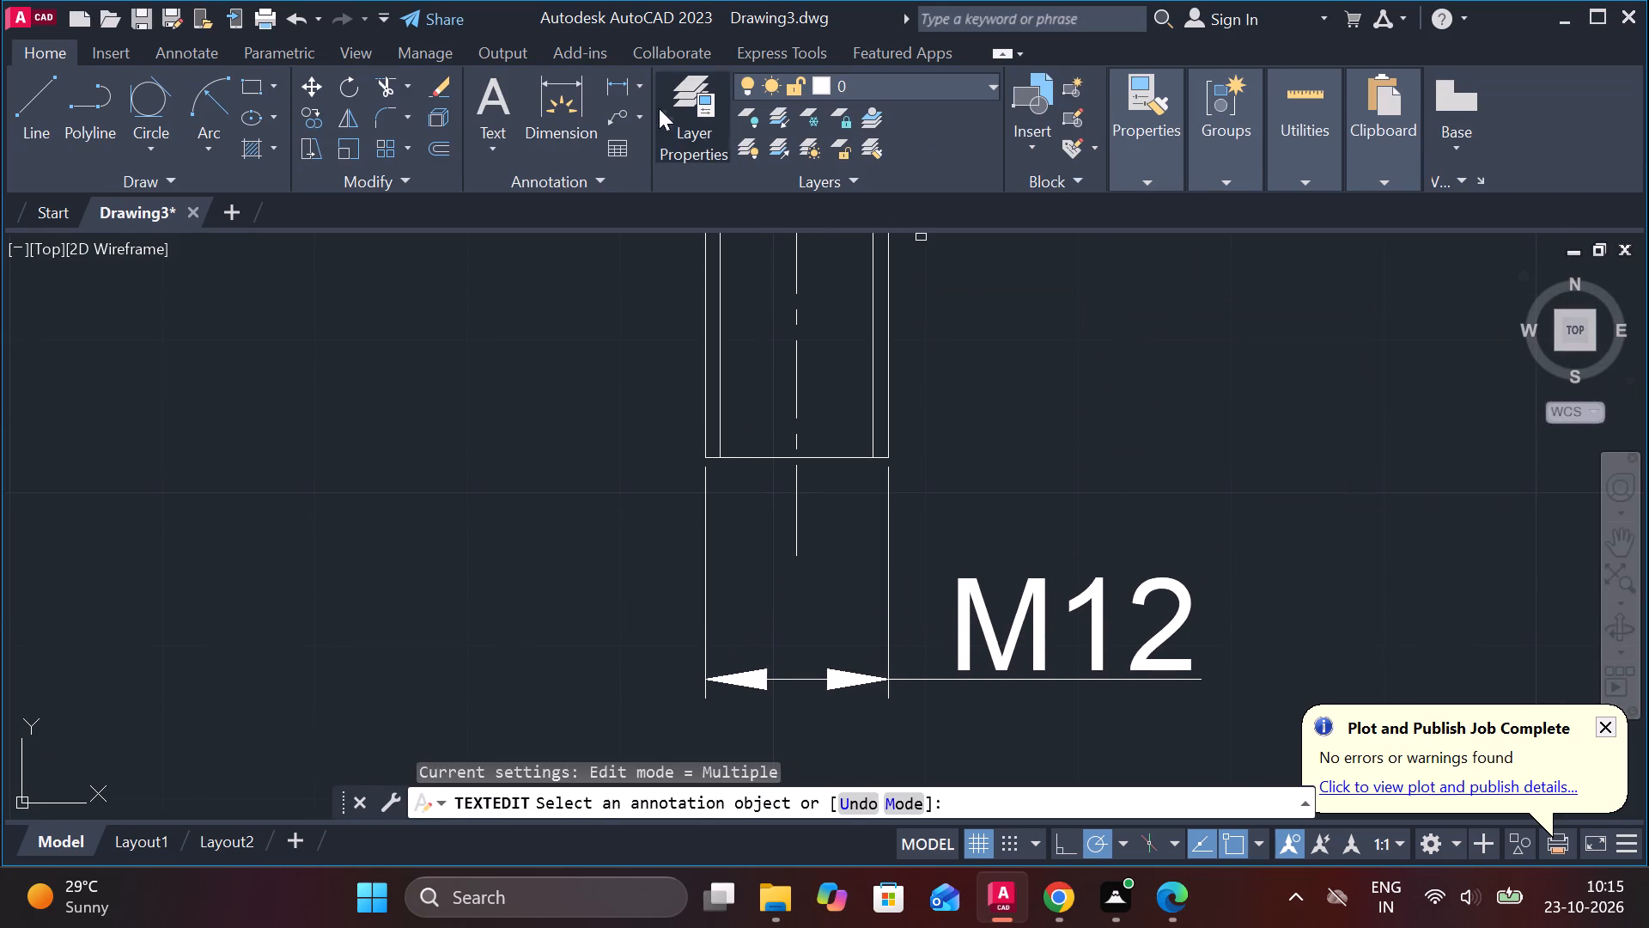
pyautogui.click(626, 87)
pyautogui.scroll(-2, 1325, 411)
pyautogui.moveTo(1263, 397); pyautogui.dragTo(1226, 486, button='middle')
pyautogui.scroll(2, 1230, 398)
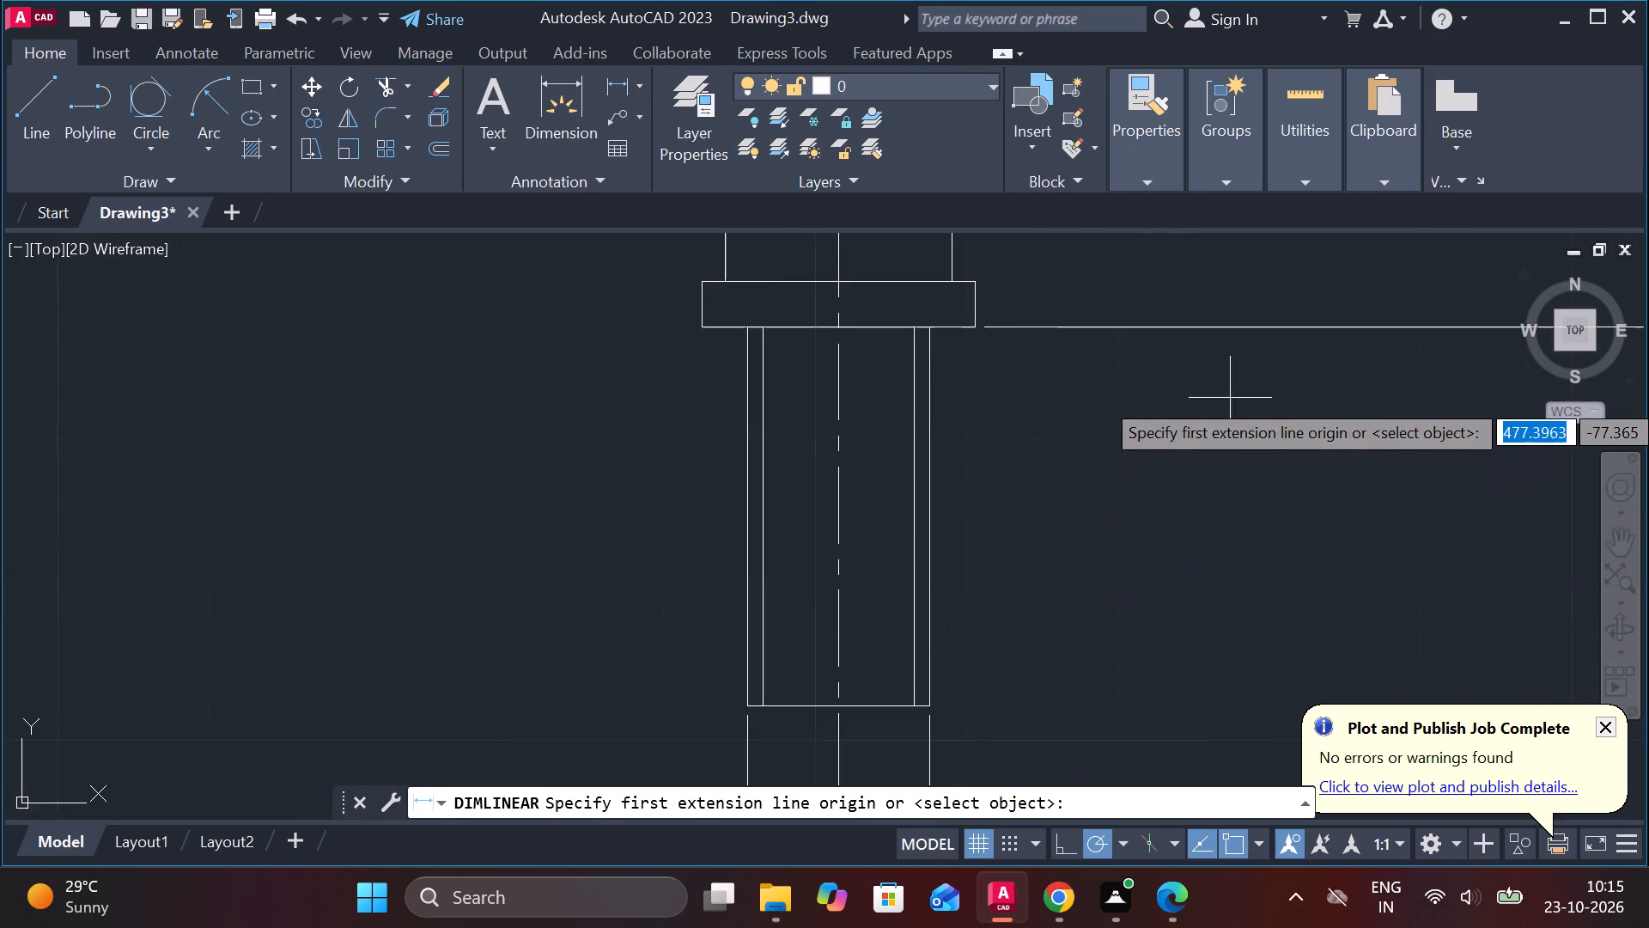
pyautogui.click(991, 285)
pyautogui.click(977, 320)
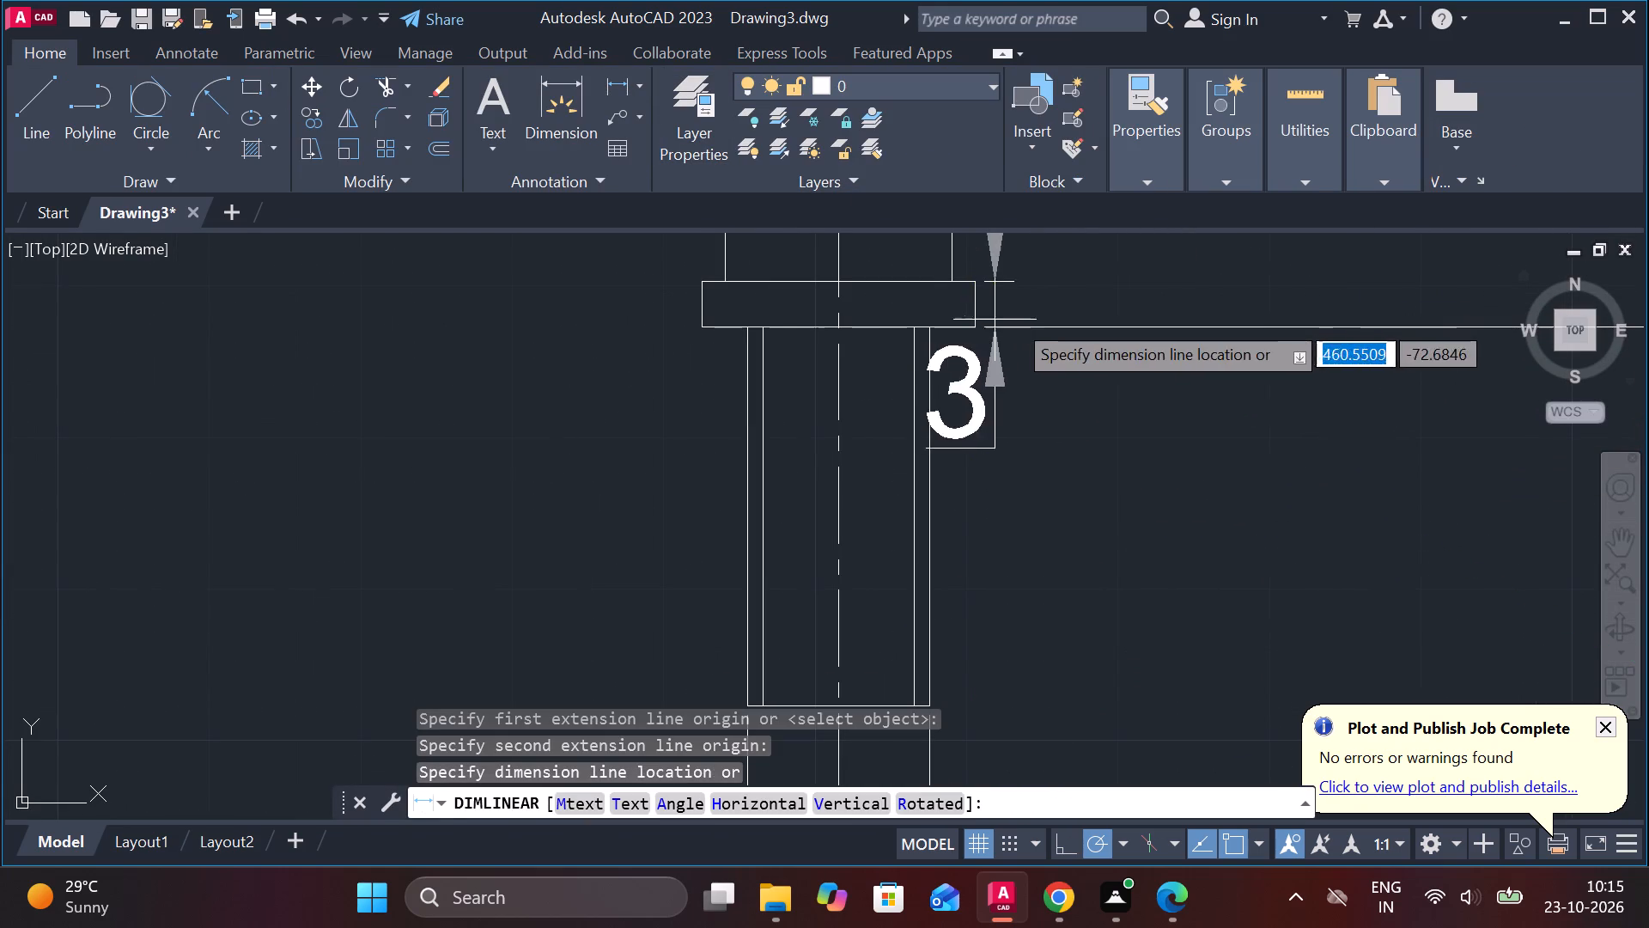
pyautogui.click(1141, 318)
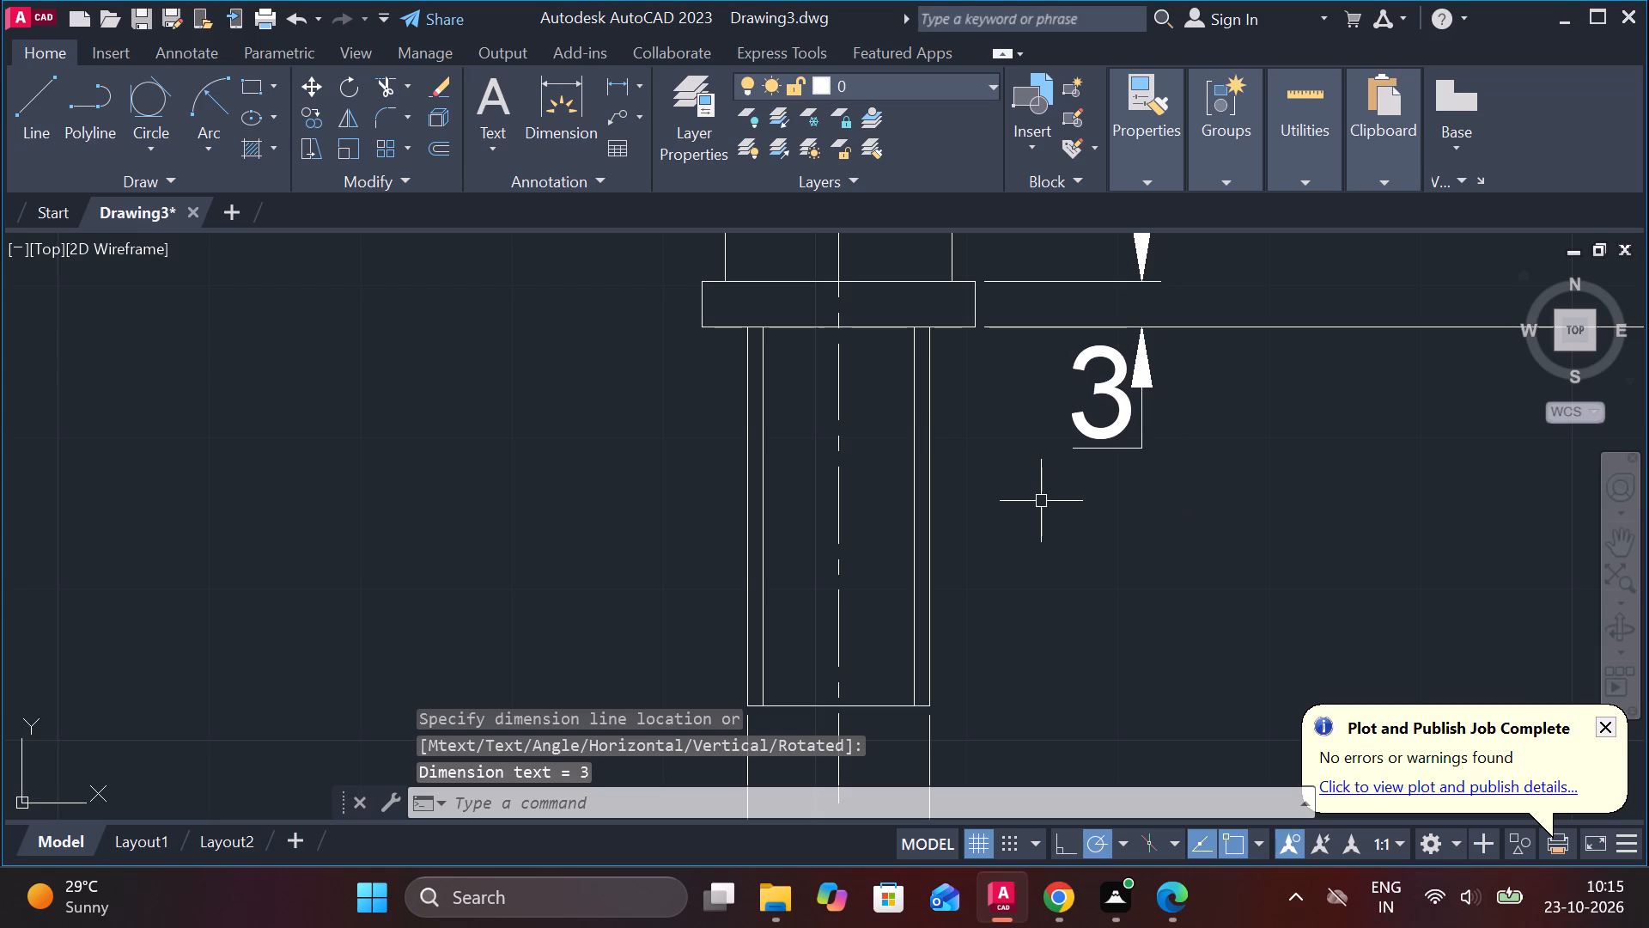
# Add a horizontal linear dimension between the collar's top corners, placed about 6 above its top edge.
pyautogui.moveTo(1038, 501); pyautogui.dragTo(1048, 629, button='middle')
pyautogui.press('space')
pyautogui.click(708, 400)
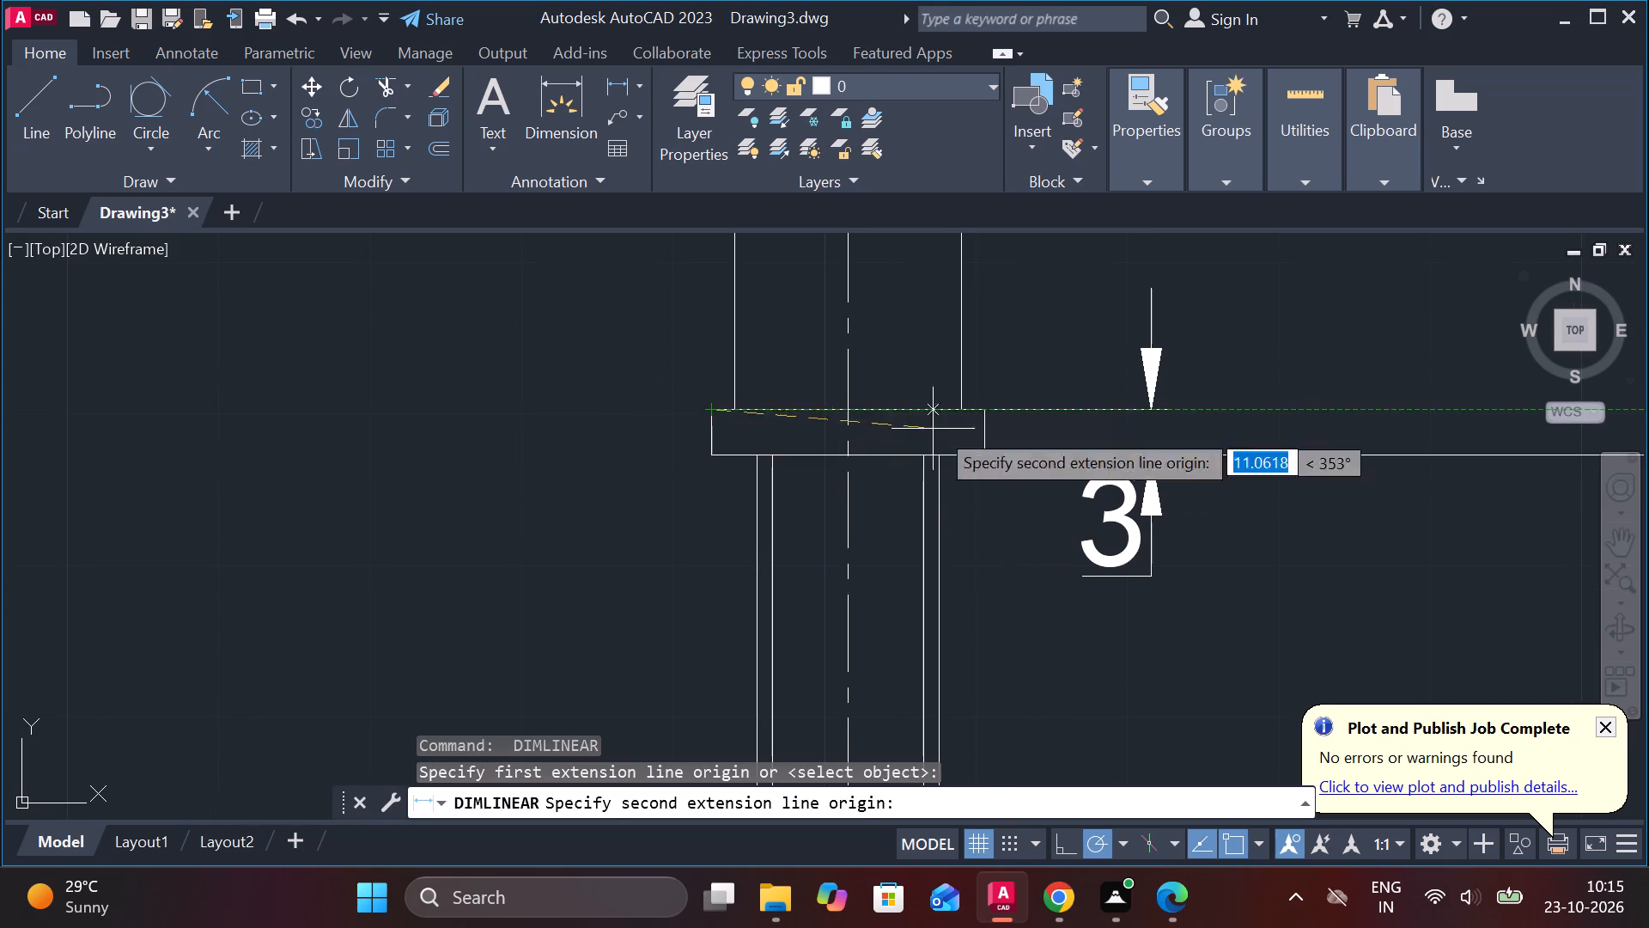
pyautogui.click(987, 414)
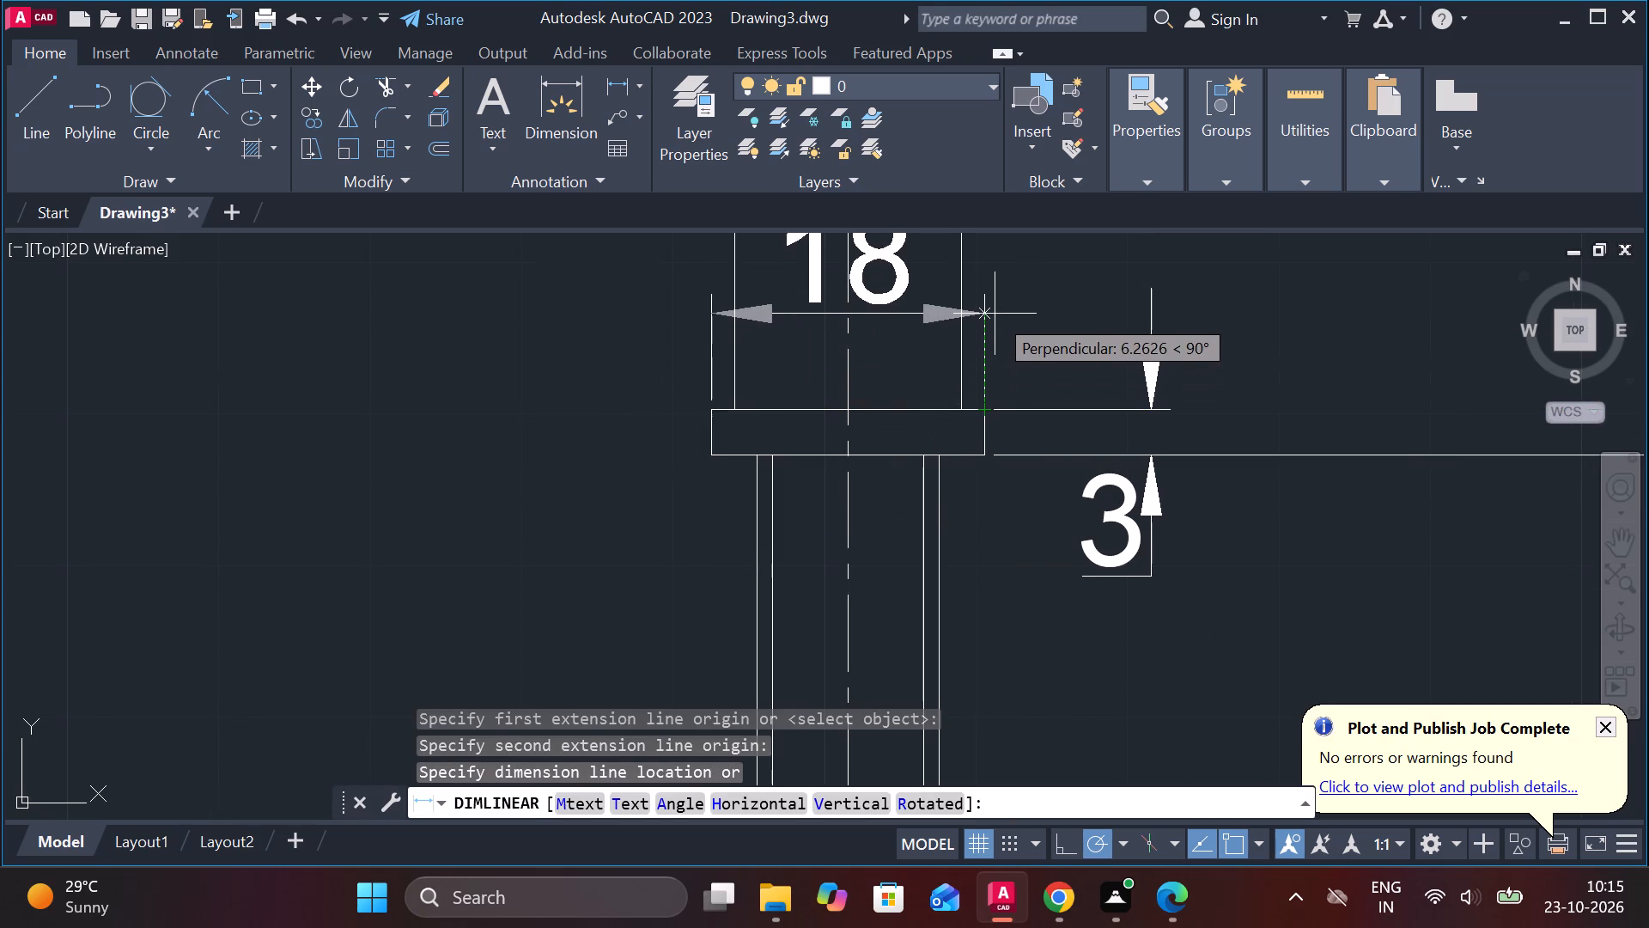
pyautogui.click(995, 314)
# Insert a diameter symbol before the collar's width dimension text so that it reads Ø18.
pyautogui.scroll(-2, 995, 314)
pyautogui.doubleClick(939, 290)
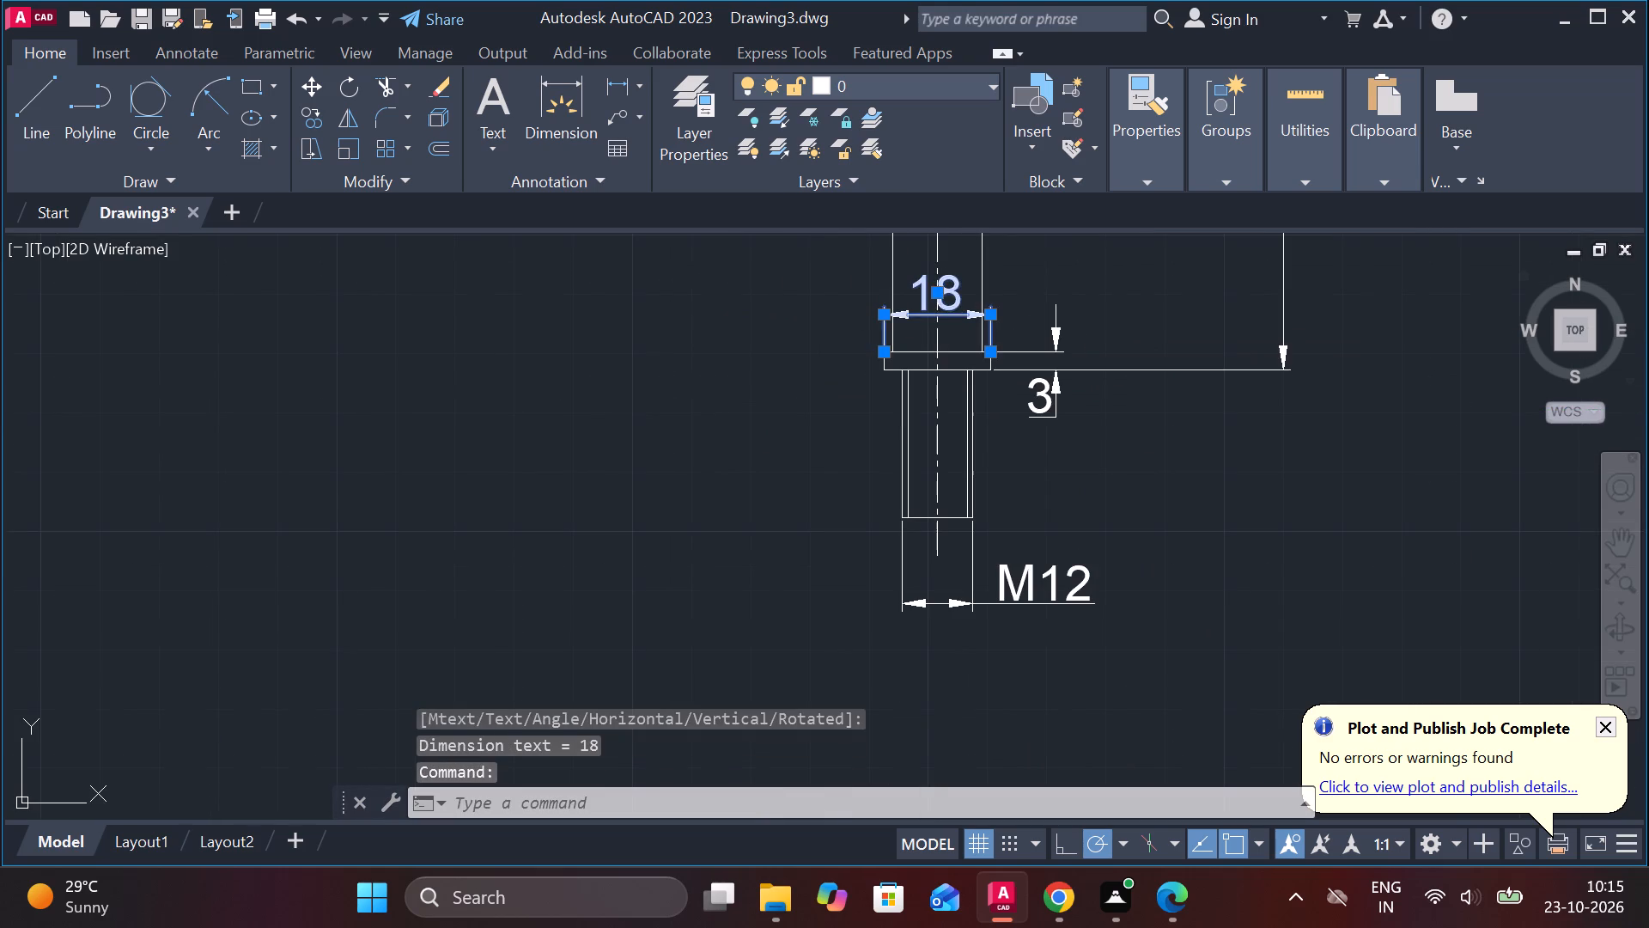
pyautogui.click(1095, 154)
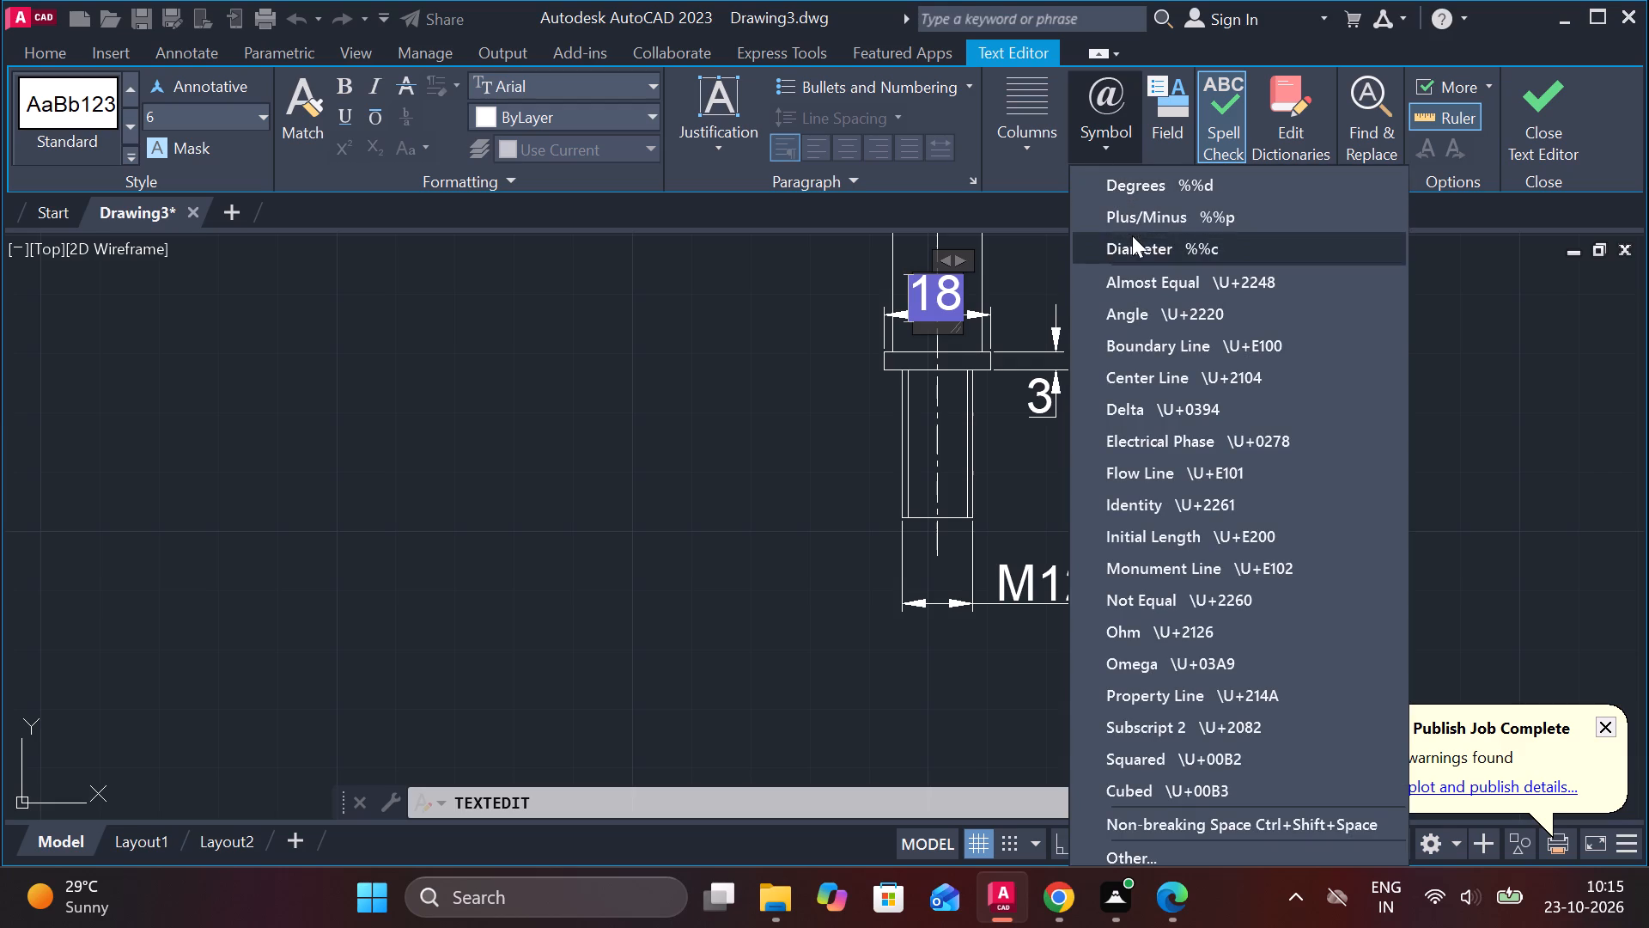
pyautogui.click(1132, 237)
pyautogui.click(1519, 131)
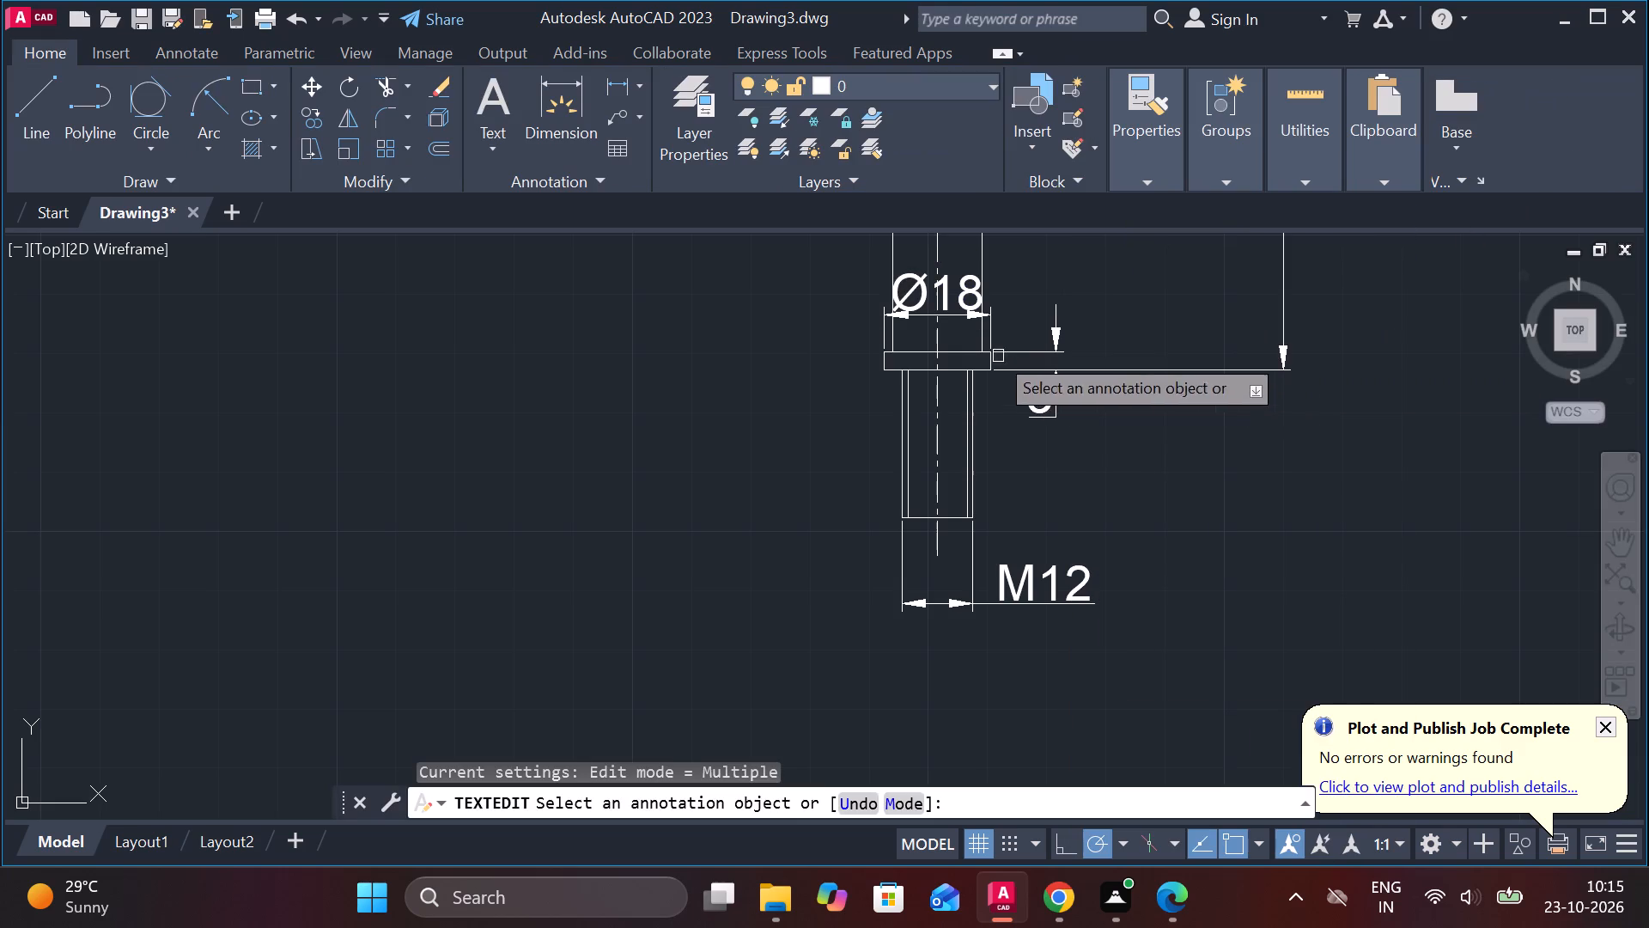
pyautogui.press('Escape')
# Move the Ø18 dimension text straight out to the left of the shaft, clear of its outline.
pyautogui.click(968, 303)
pyautogui.click(933, 290)
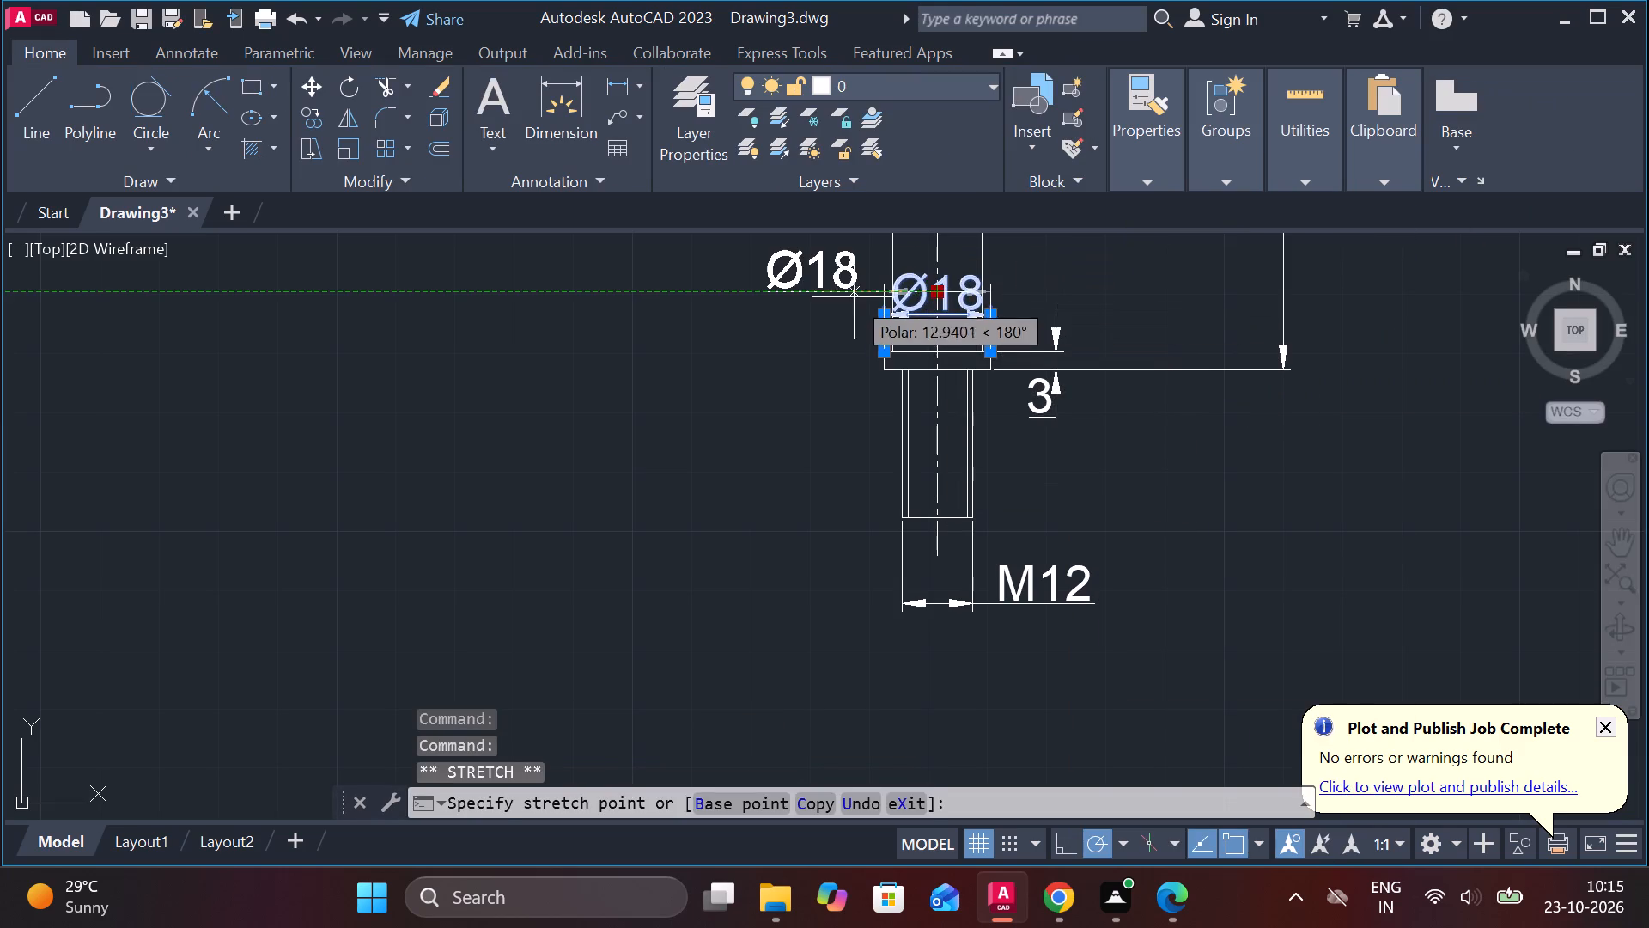
pyautogui.click(846, 300)
pyautogui.press('Escape')
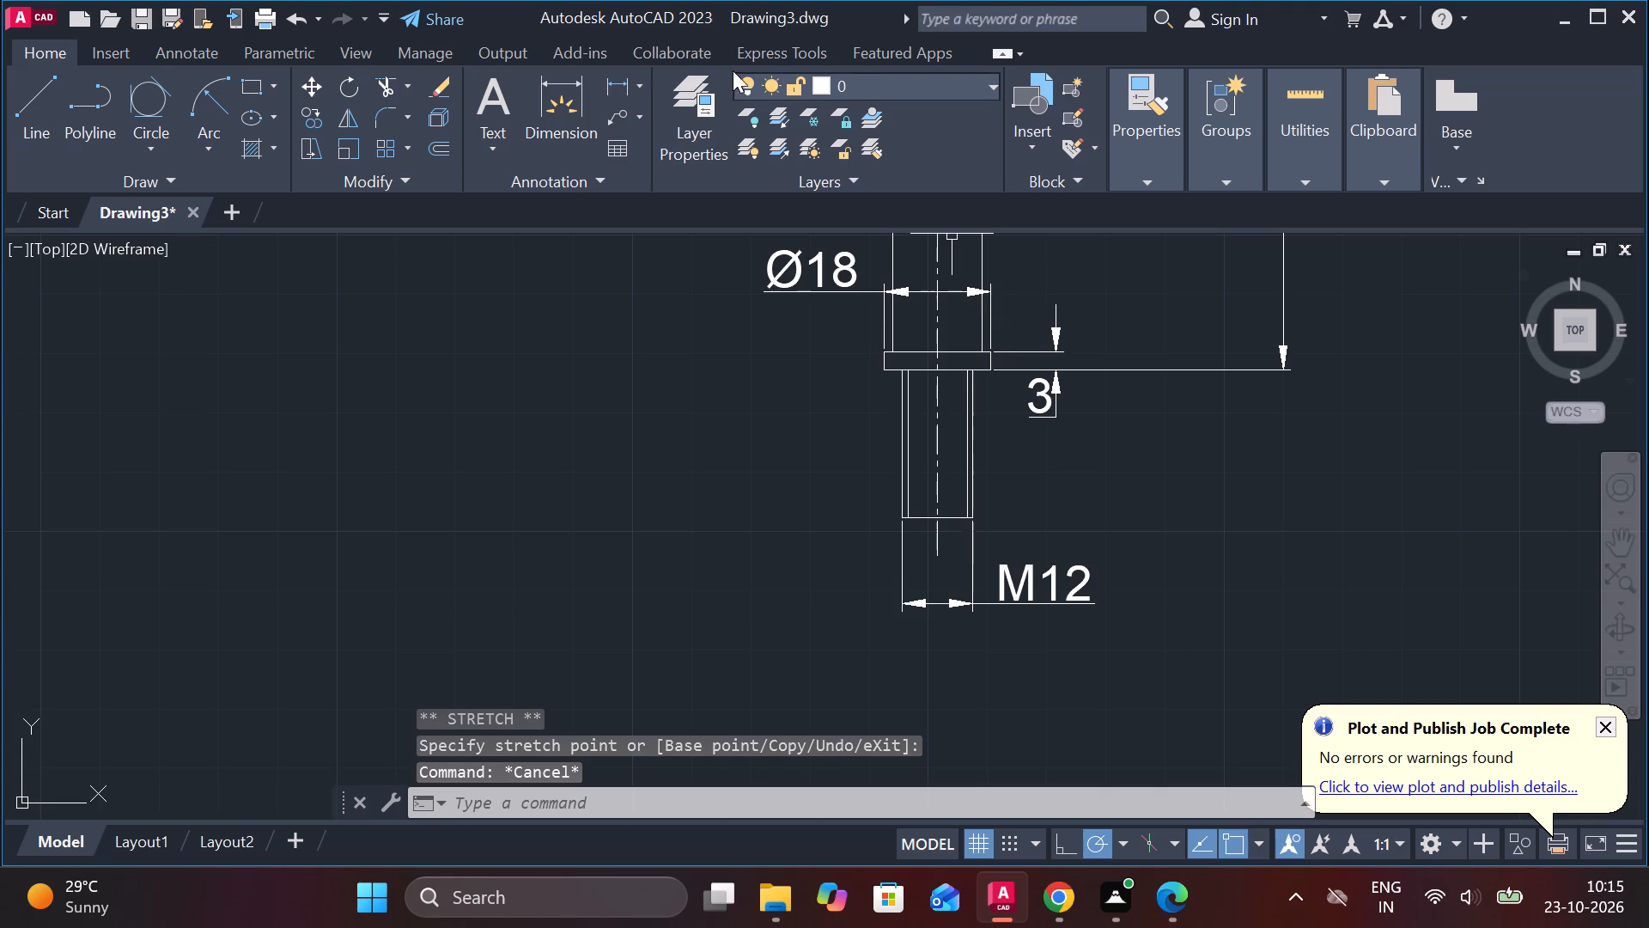
# Add a vertical linear dimension from the collar's underside to the stub's bottom edge, placed left of the stub.
pyautogui.click(605, 89)
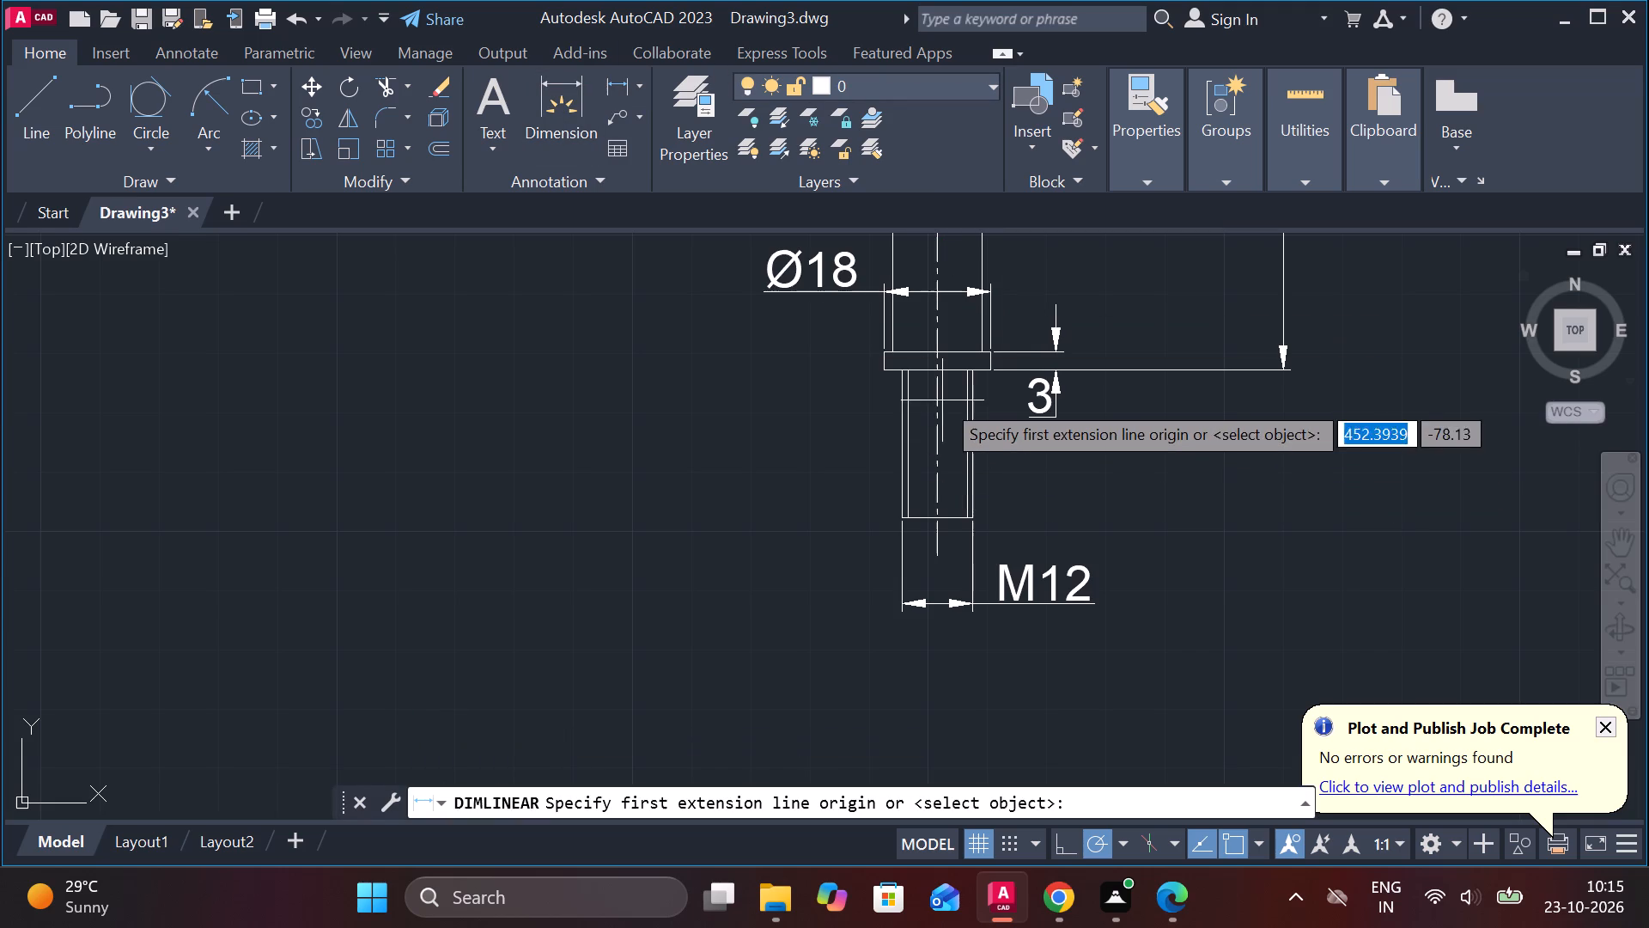
pyautogui.click(942, 378)
pyautogui.click(930, 517)
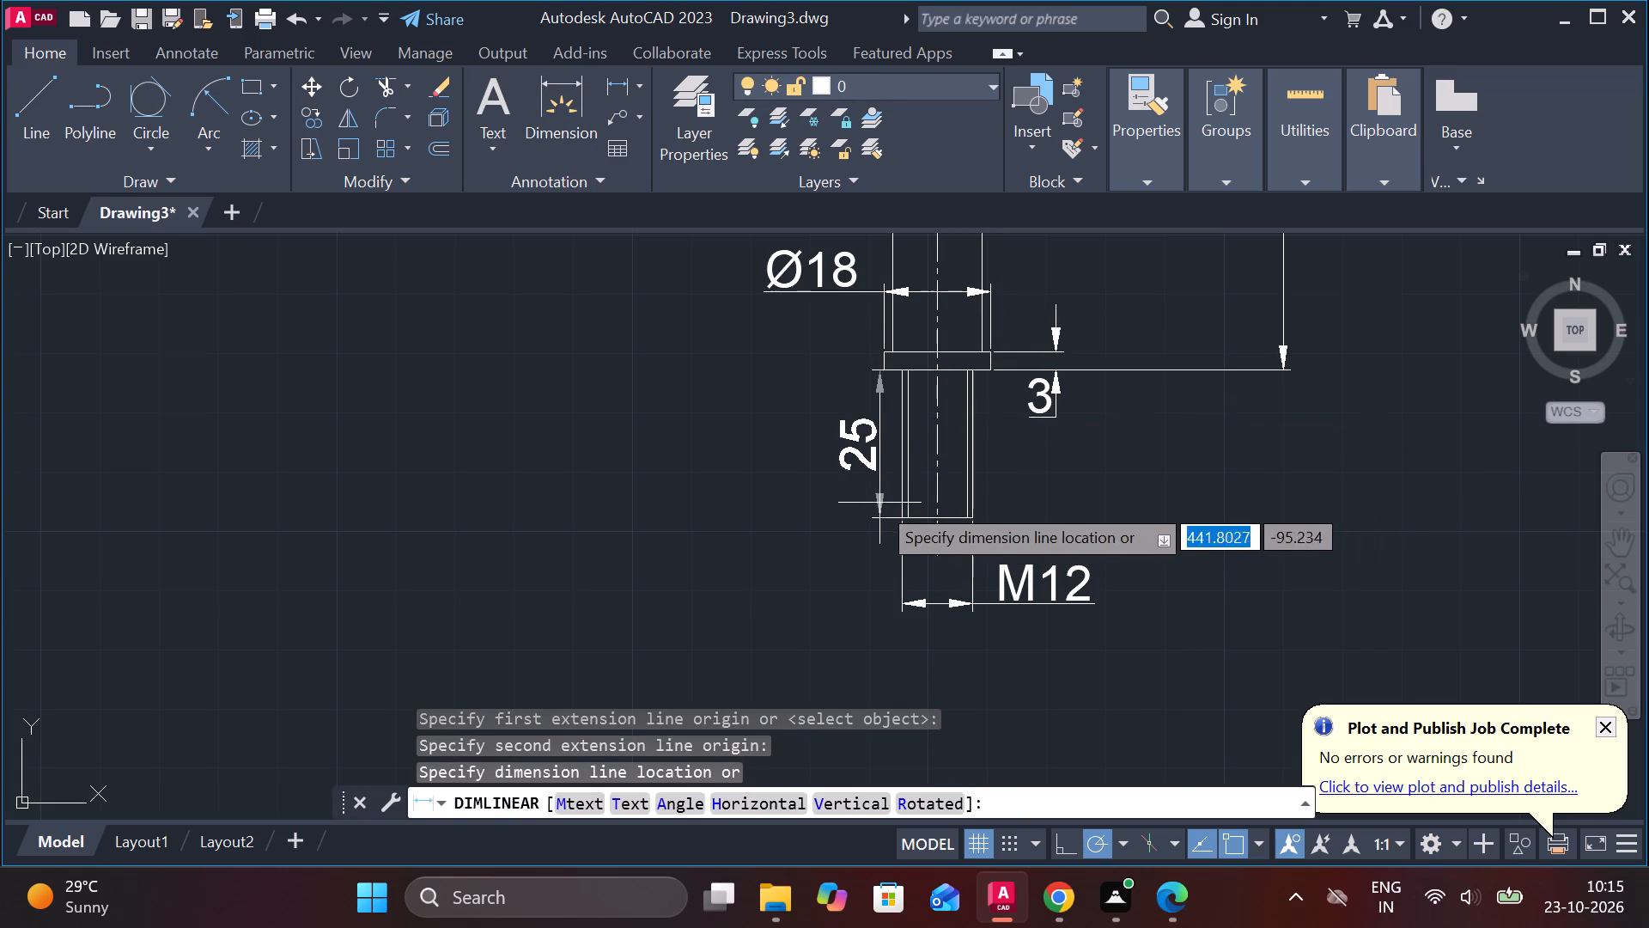
pyautogui.click(824, 500)
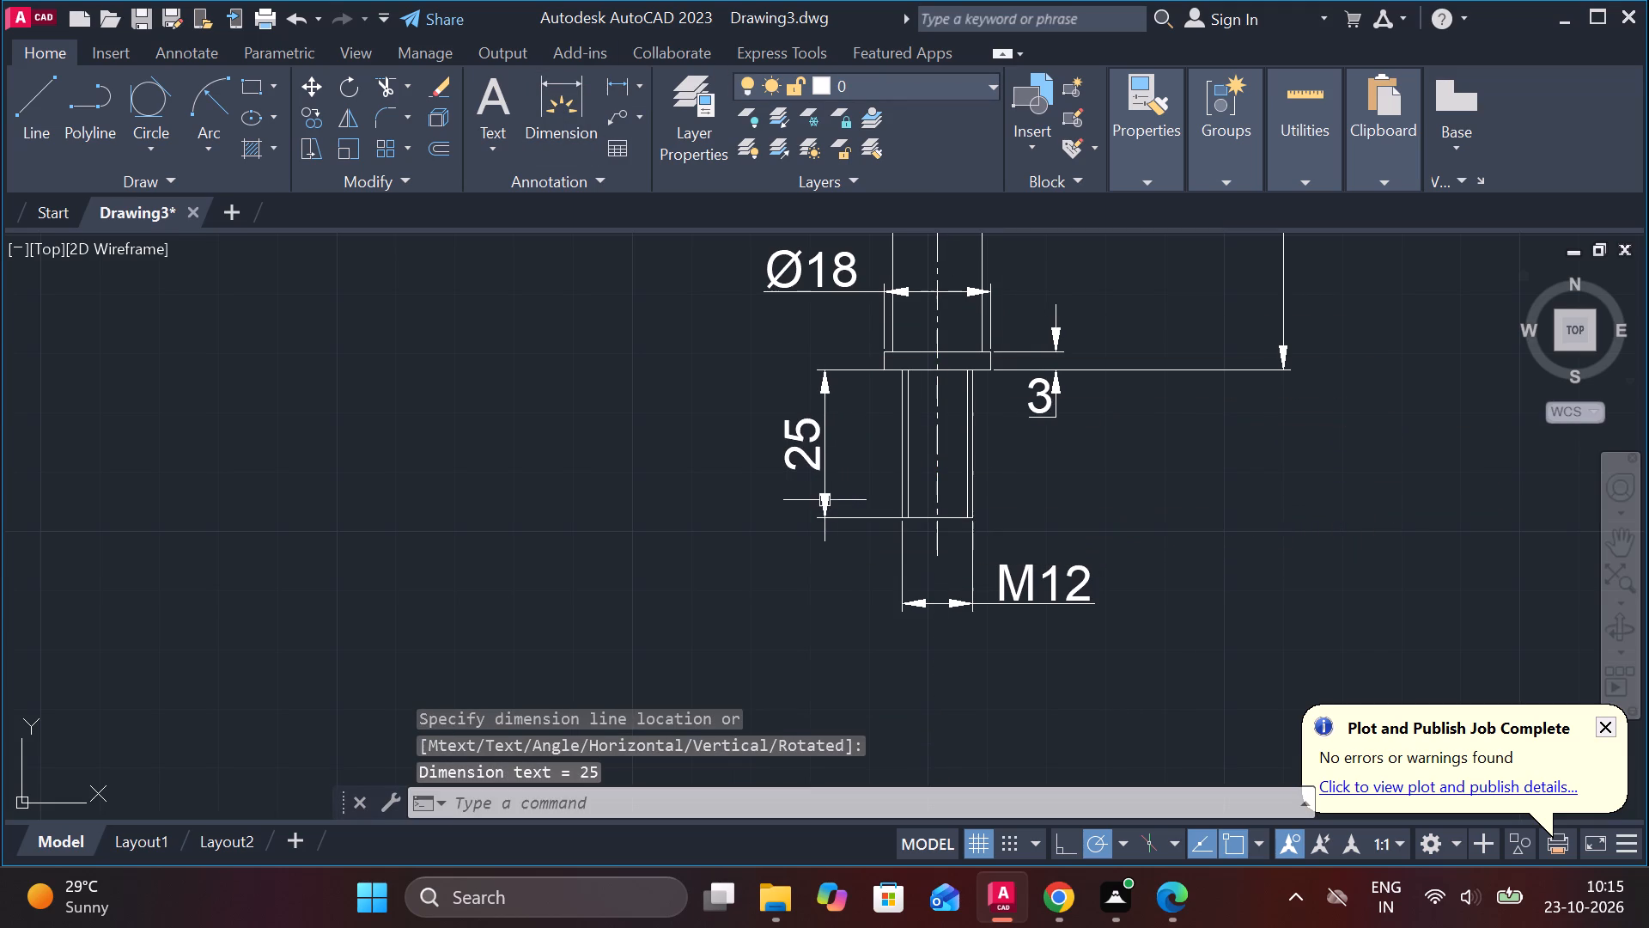
# Move the shaft's 15 width dimension further down along the shaft, keeping it centred on the centre line.
pyautogui.moveTo(1076, 490); pyautogui.dragTo(987, 762, button='middle')
pyautogui.scroll(-1, 991, 637)
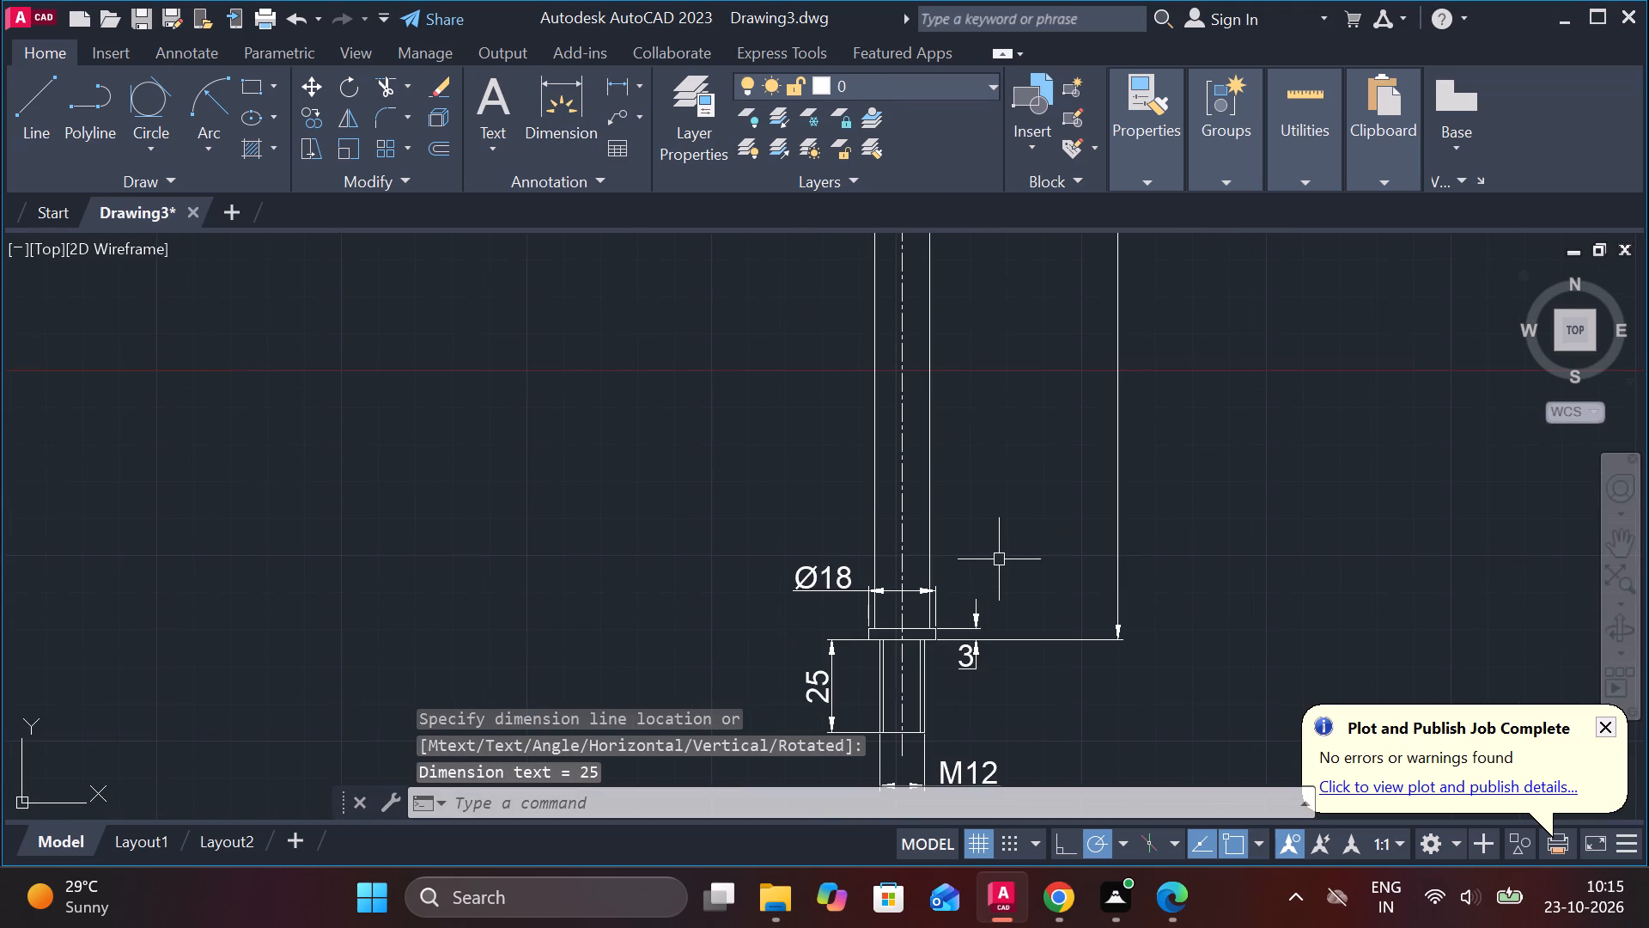
pyautogui.scroll(-2, 1000, 555)
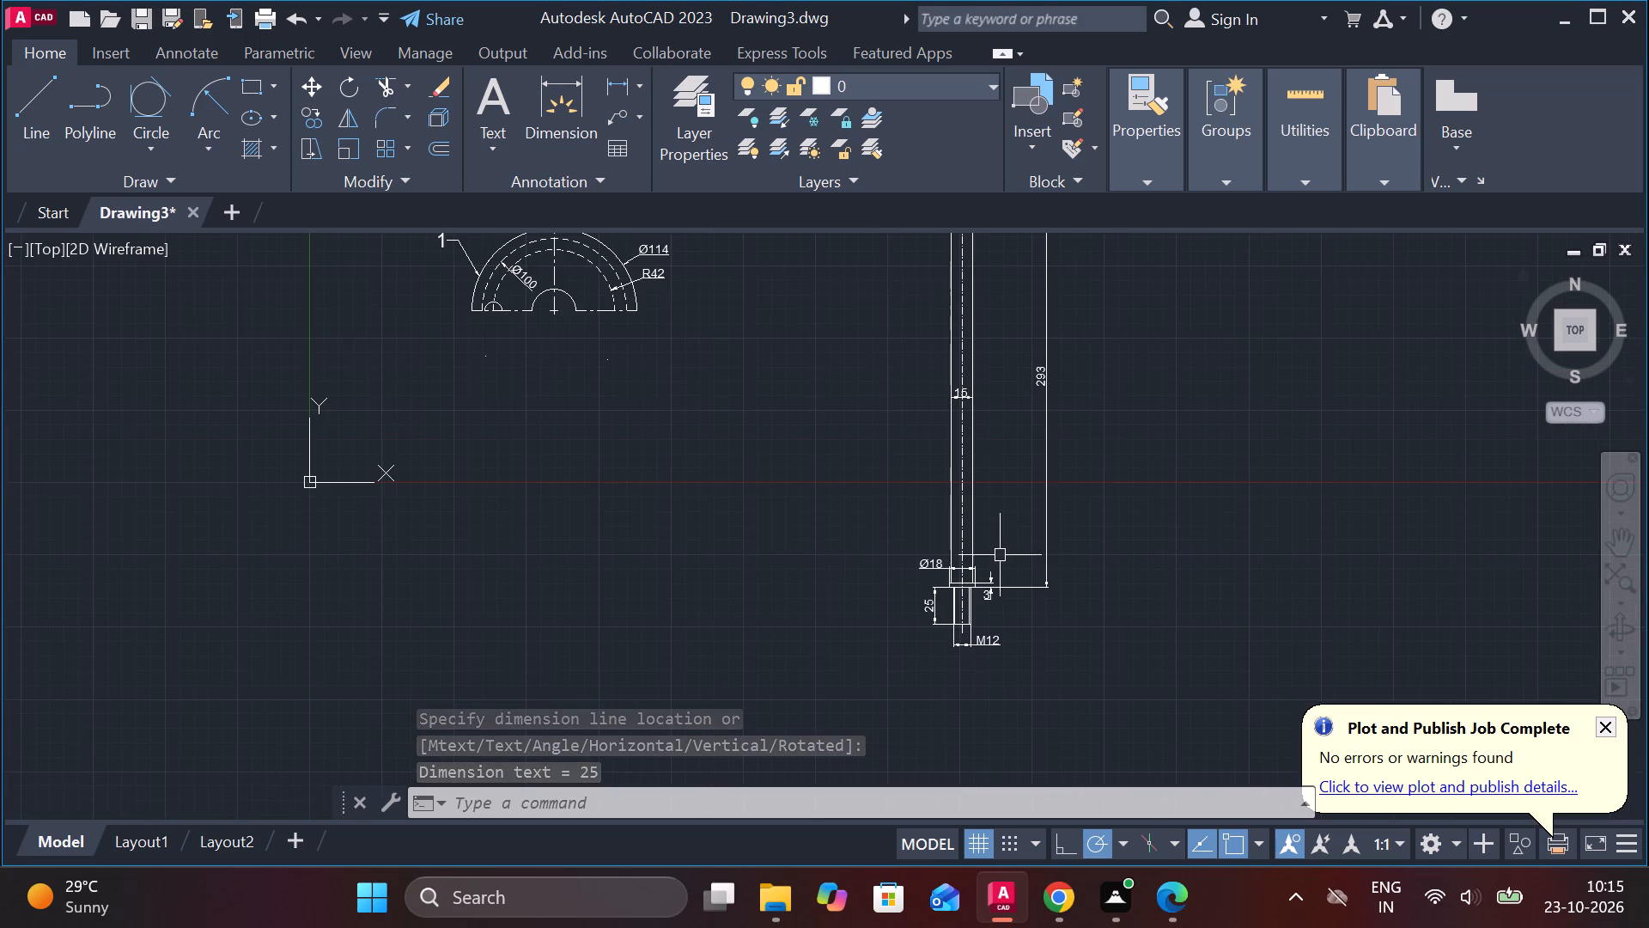
pyautogui.scroll(1, 998, 491)
pyautogui.moveTo(973, 435); pyautogui.dragTo(937, 684, button='middle')
pyautogui.moveTo(922, 515); pyautogui.dragTo(904, 790, button='middle')
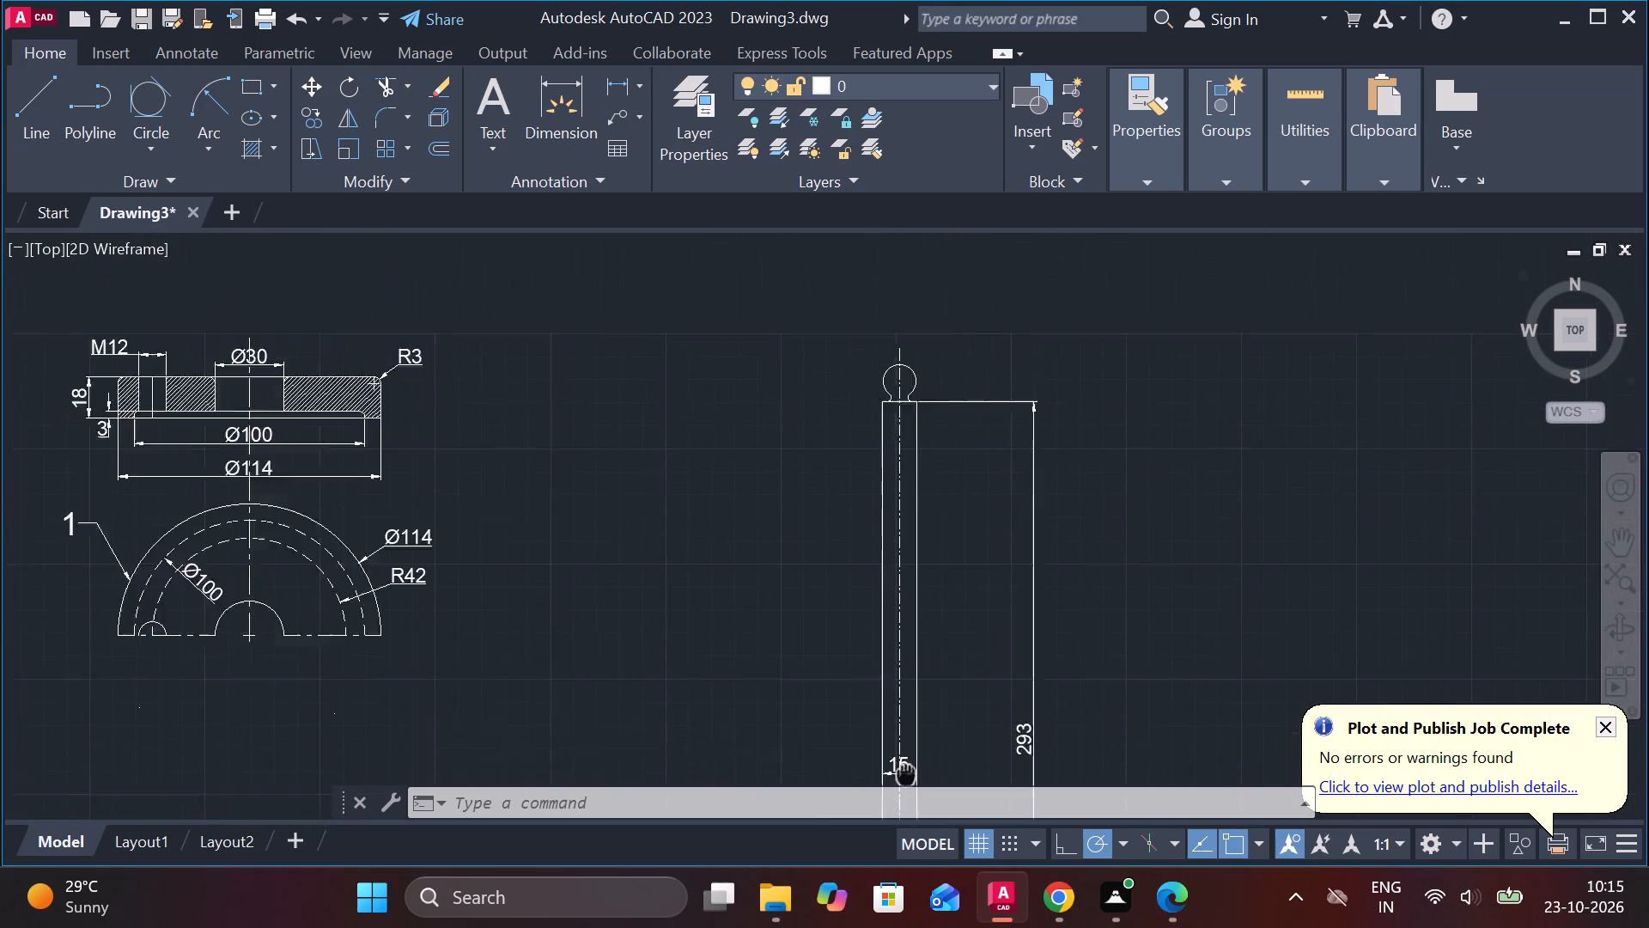
pyautogui.moveTo(904, 790); pyautogui.dragTo(903, 798, button='middle')
pyautogui.moveTo(899, 777); pyautogui.dragTo(946, 504, button='middle')
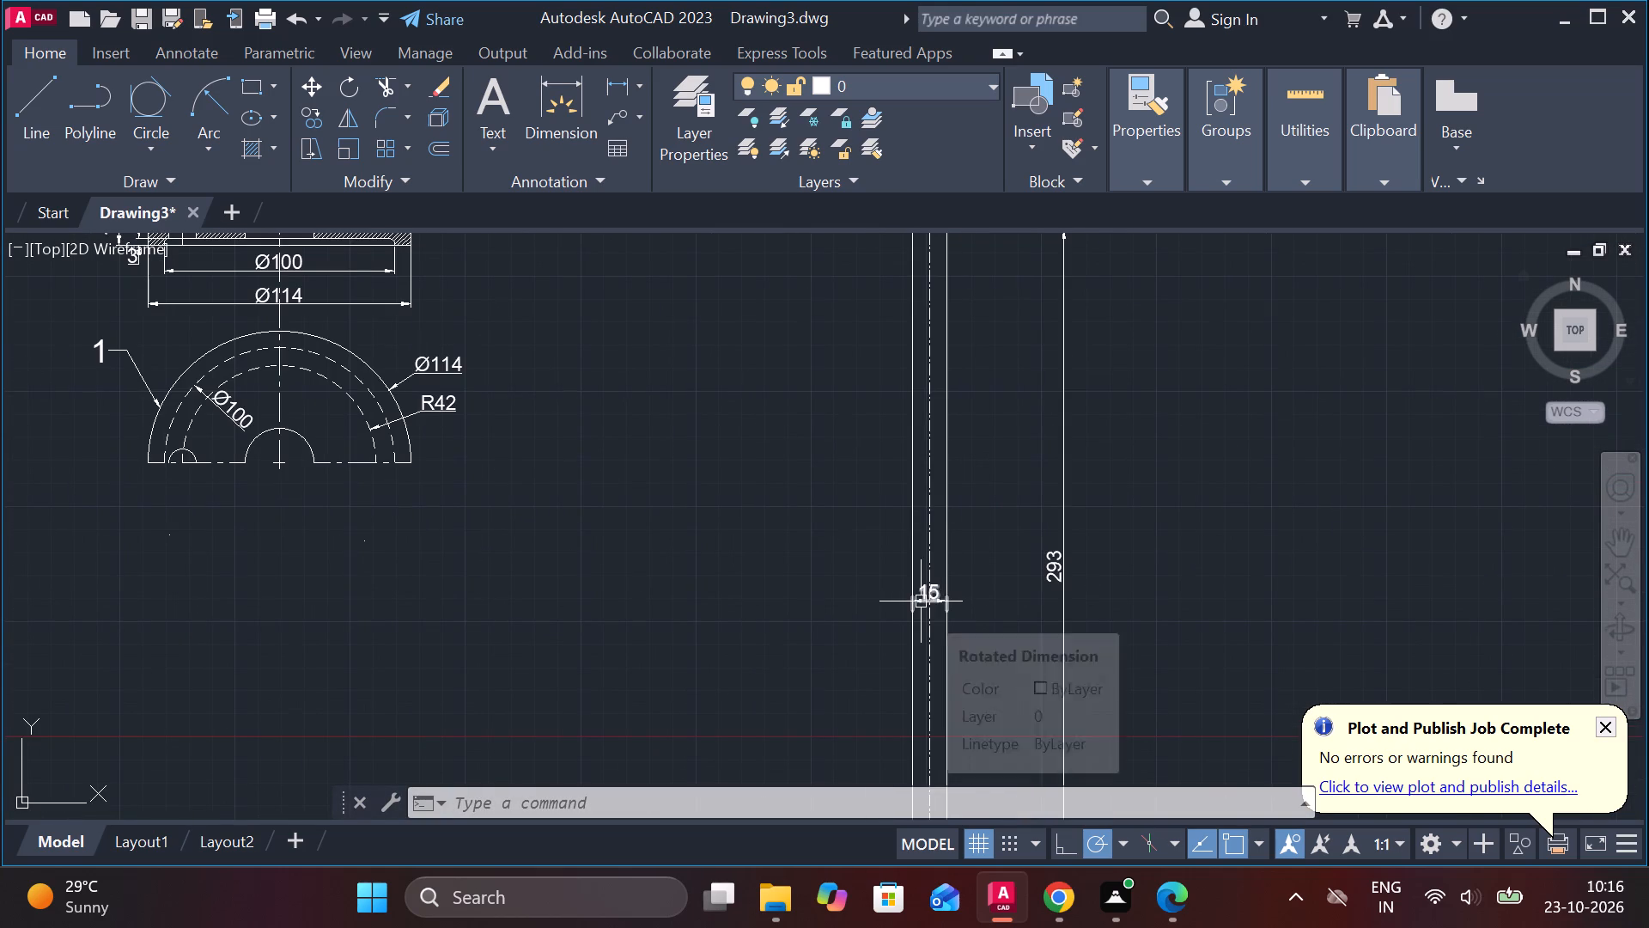
pyautogui.click(929, 600)
pyautogui.moveTo(929, 600); pyautogui.dragTo(923, 518, button='middle')
pyautogui.scroll(3, 923, 559)
pyautogui.press('Escape')
pyautogui.click(909, 537)
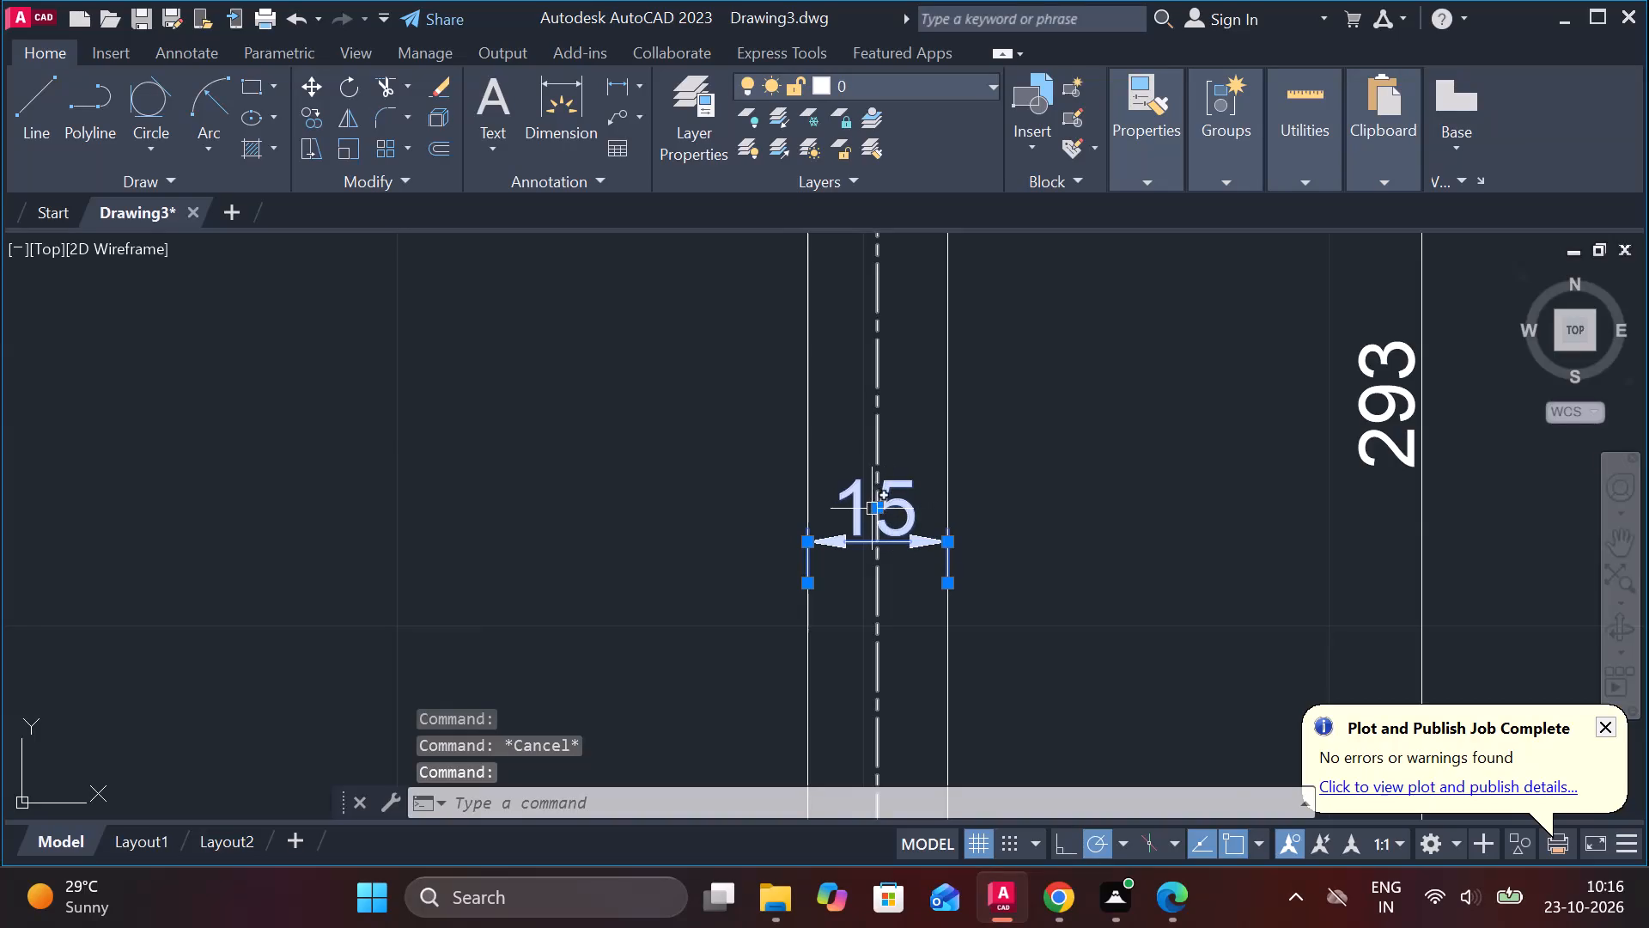
pyautogui.click(873, 509)
pyautogui.scroll(-2, 875, 592)
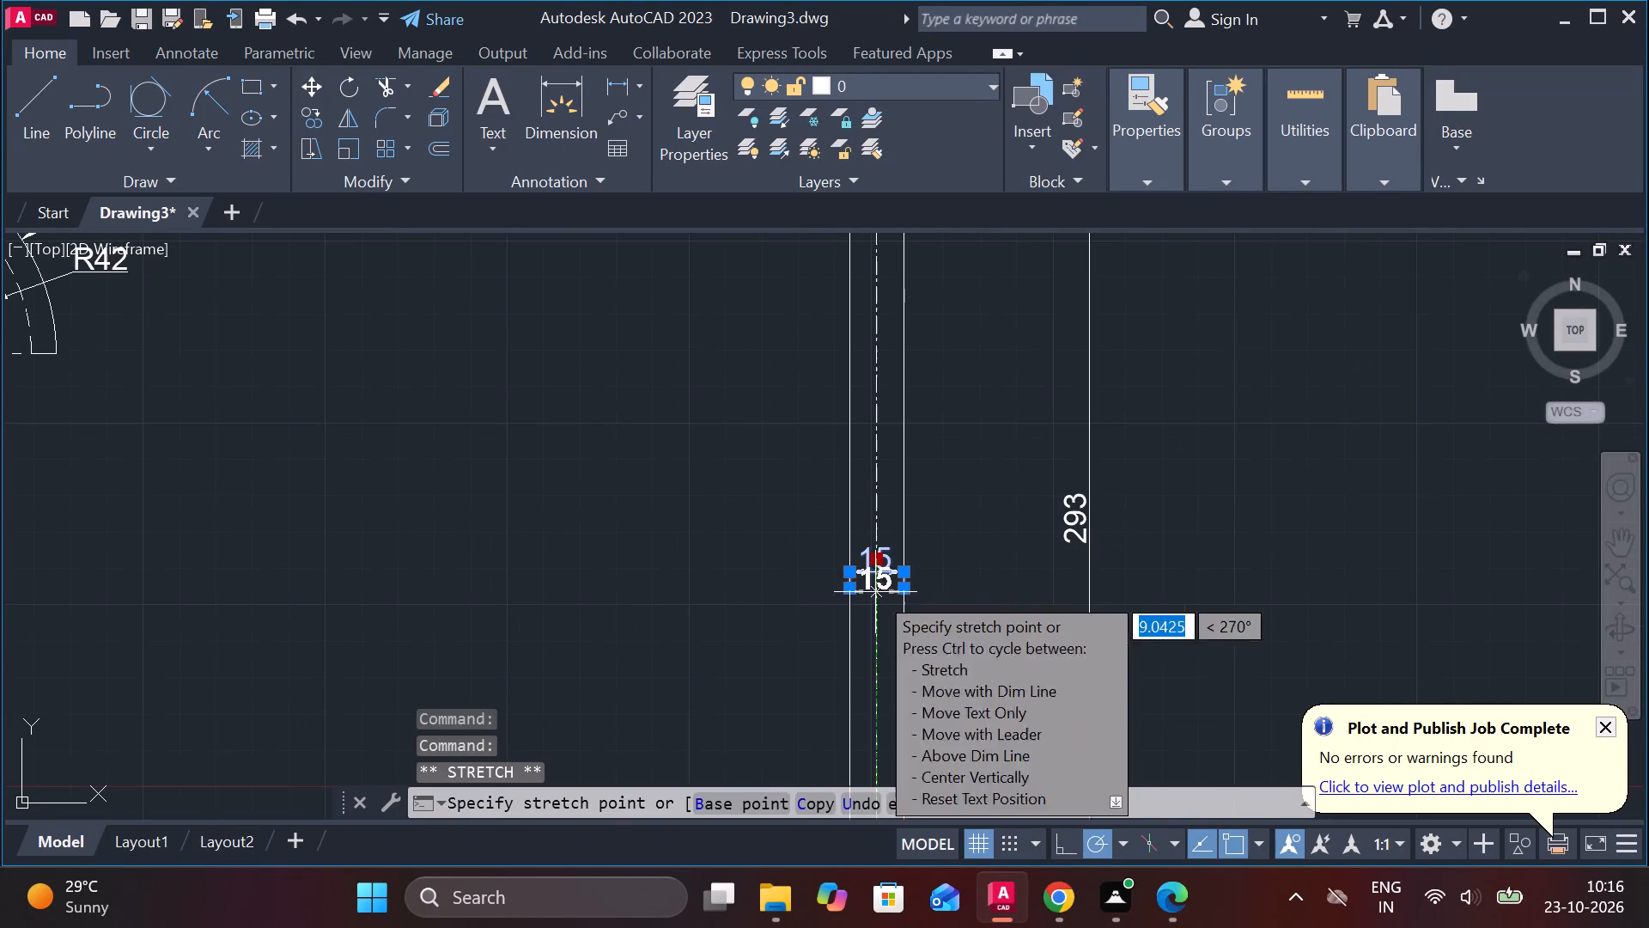
pyautogui.click(873, 663)
pyautogui.press('Escape')
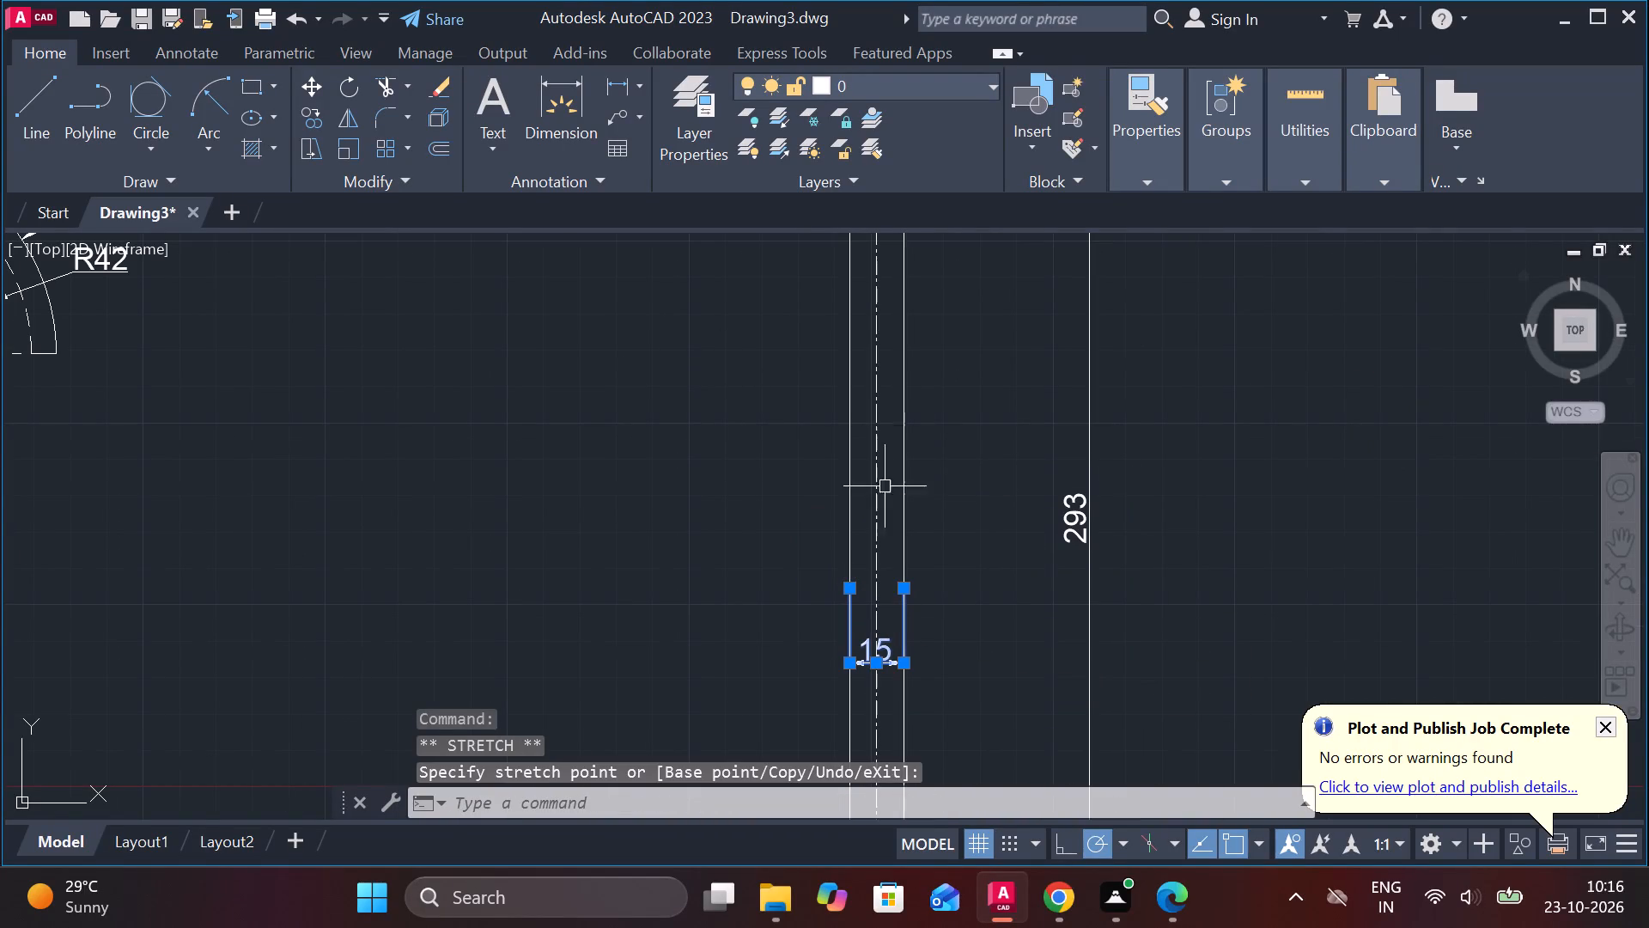
pyautogui.press('Escape')
# Draw a shallow downward-bulging arc by start, end and radius from the midpoint of the shaft's left edge to the centre line.
pyautogui.scroll(1, 840, 511)
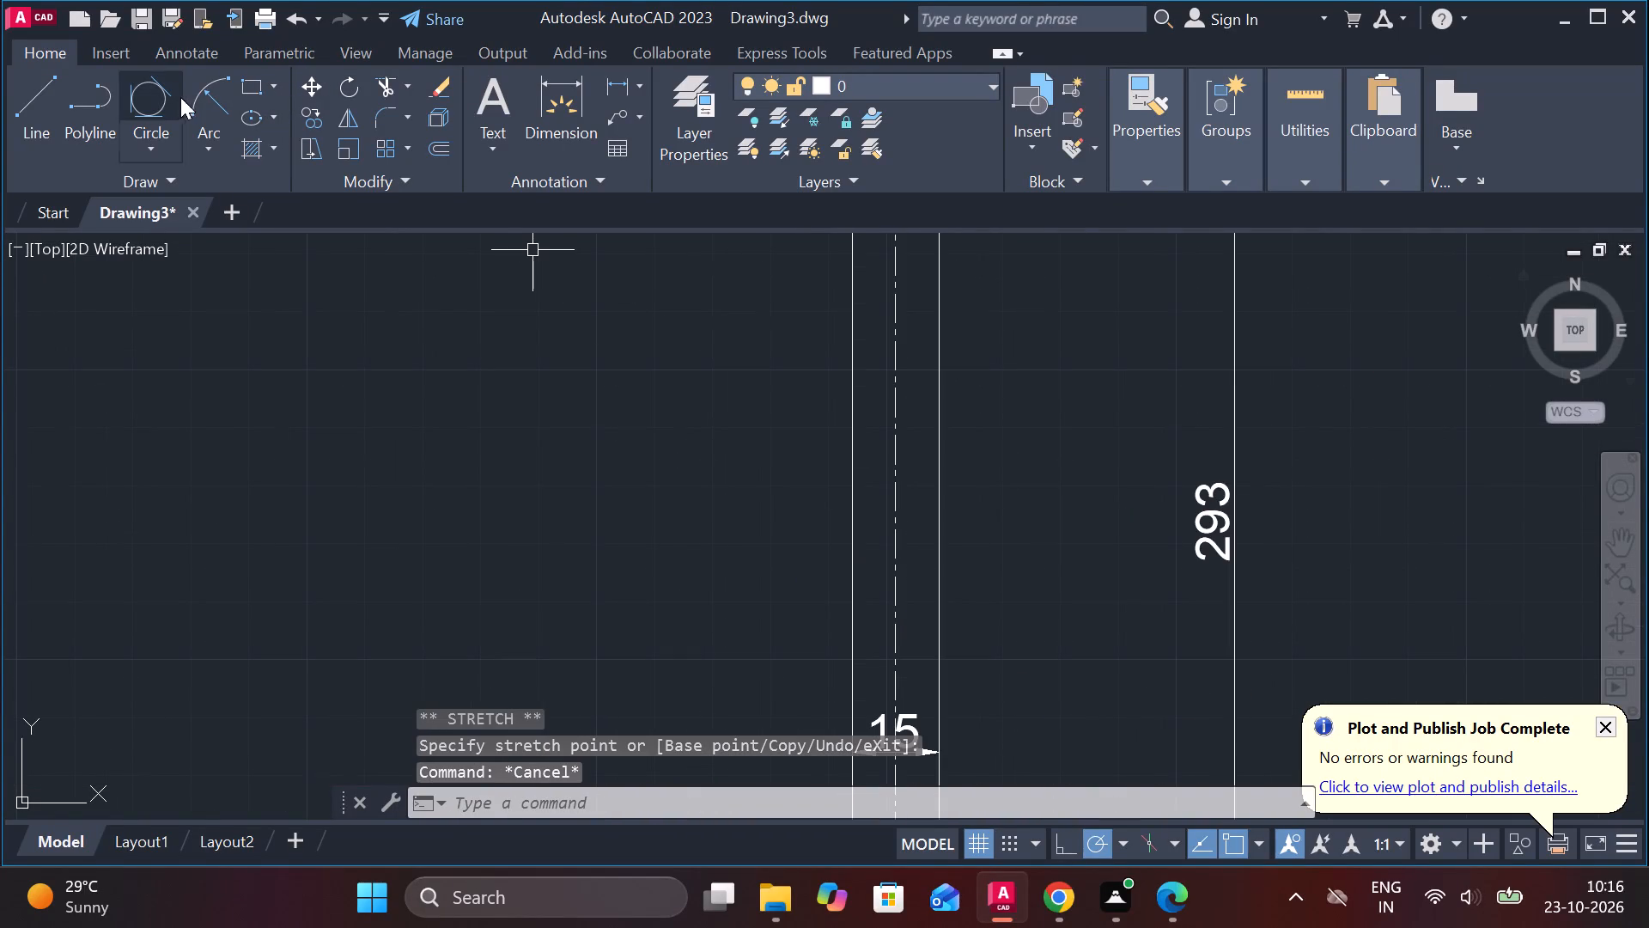
pyautogui.click(208, 90)
pyautogui.scroll(2, 972, 496)
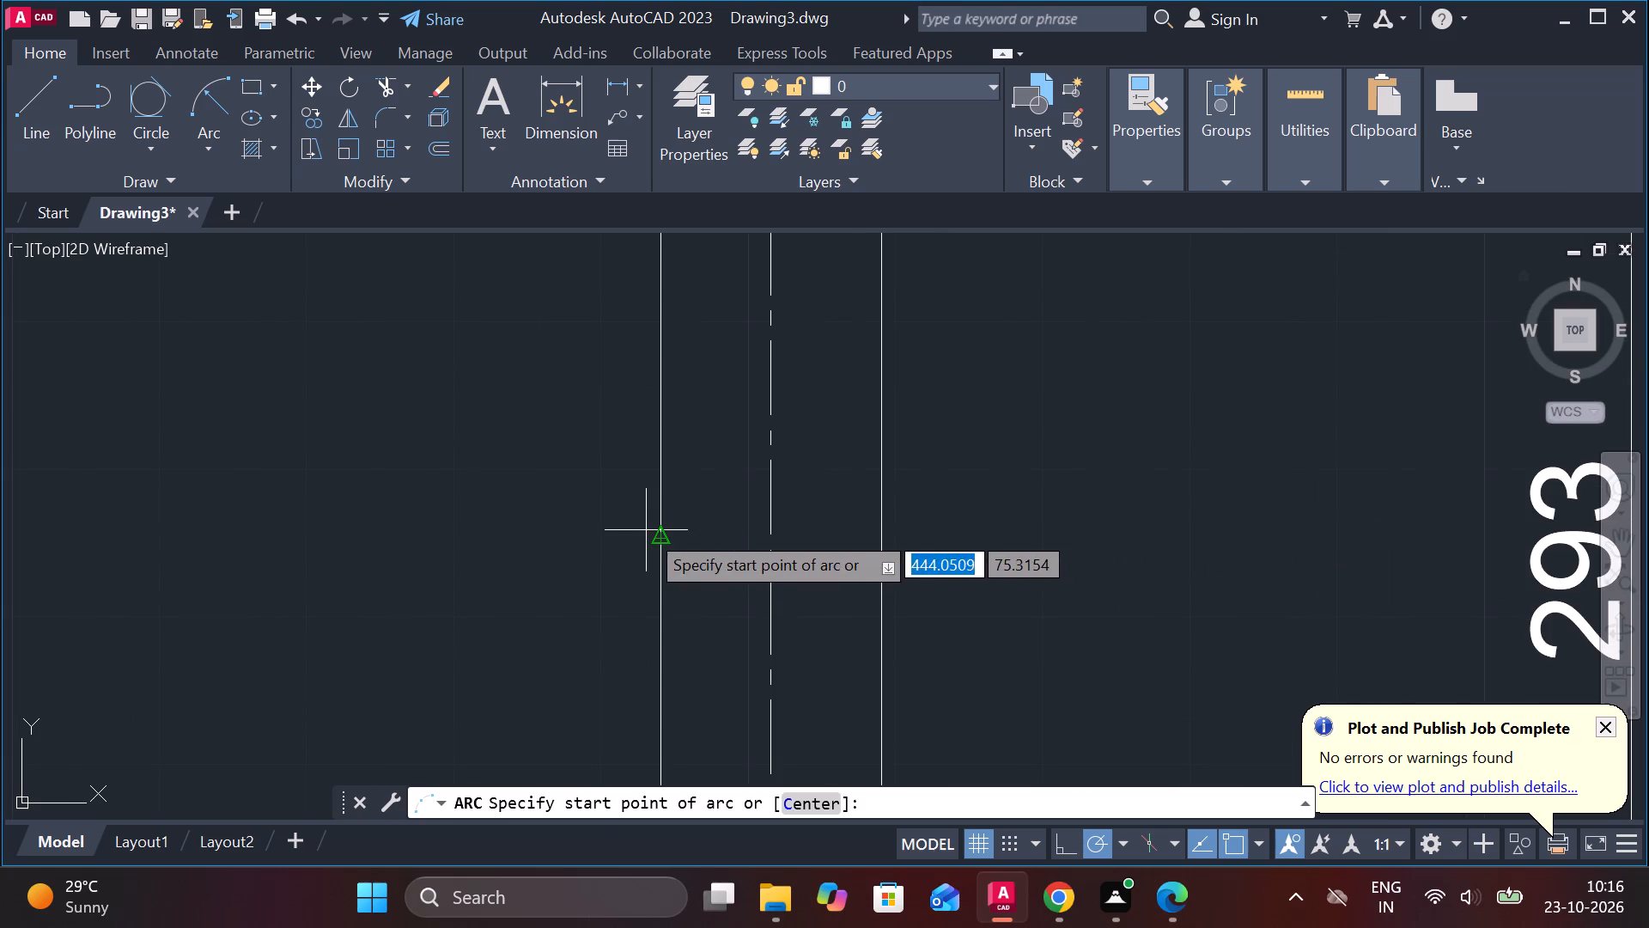
pyautogui.click(659, 531)
pyautogui.click(762, 537)
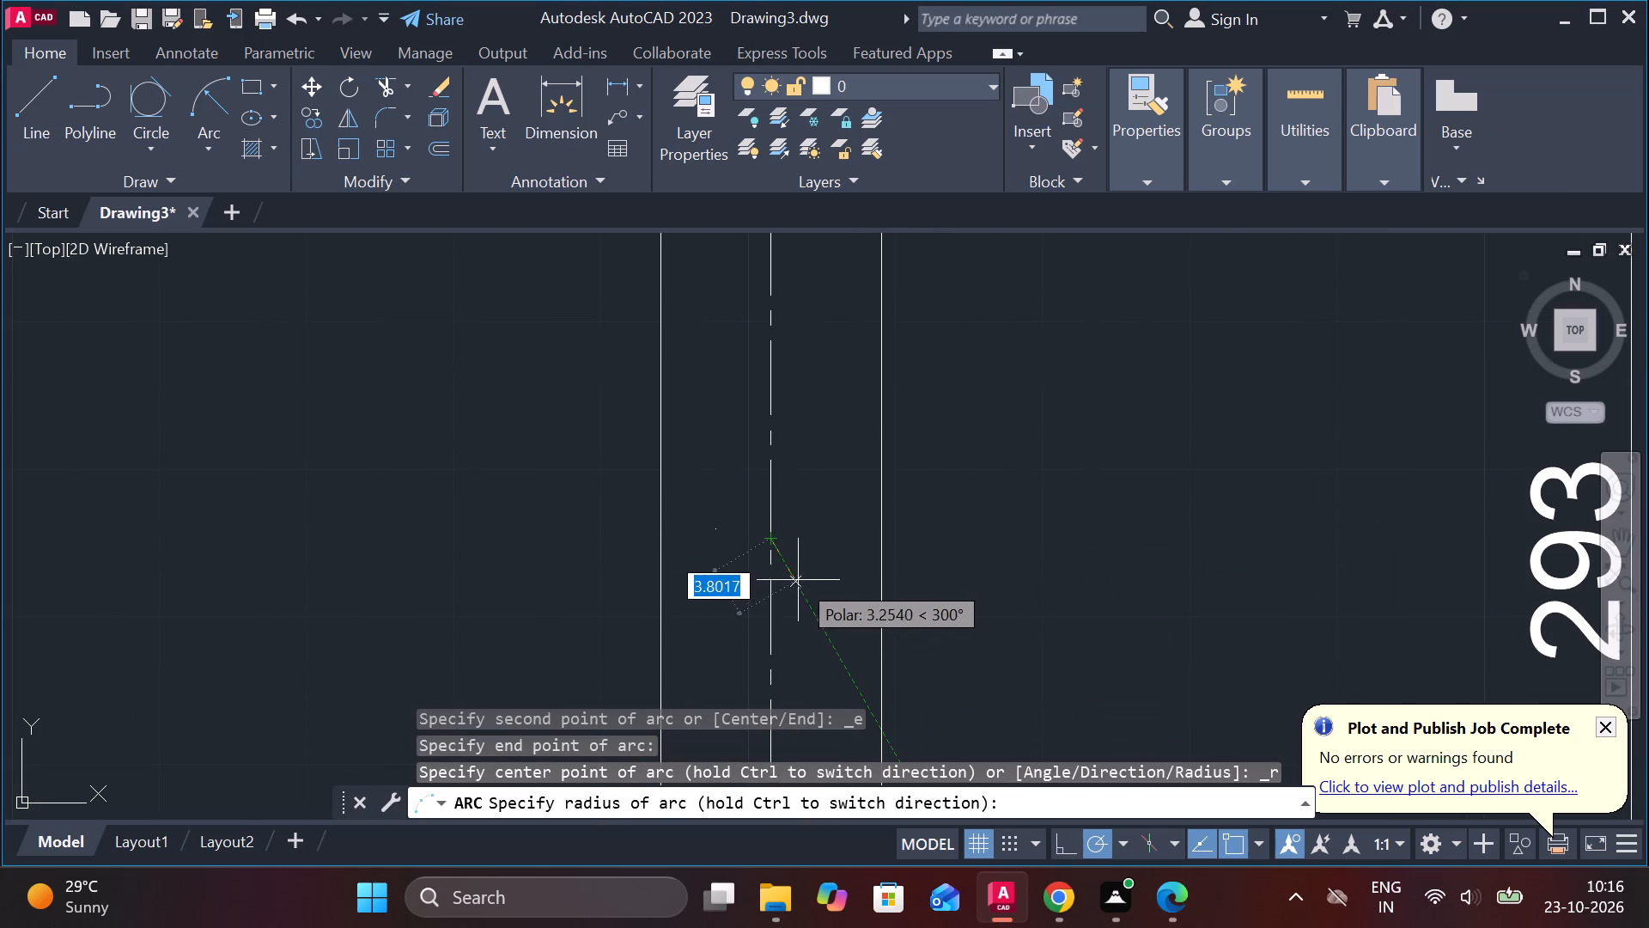
pyautogui.click(821, 596)
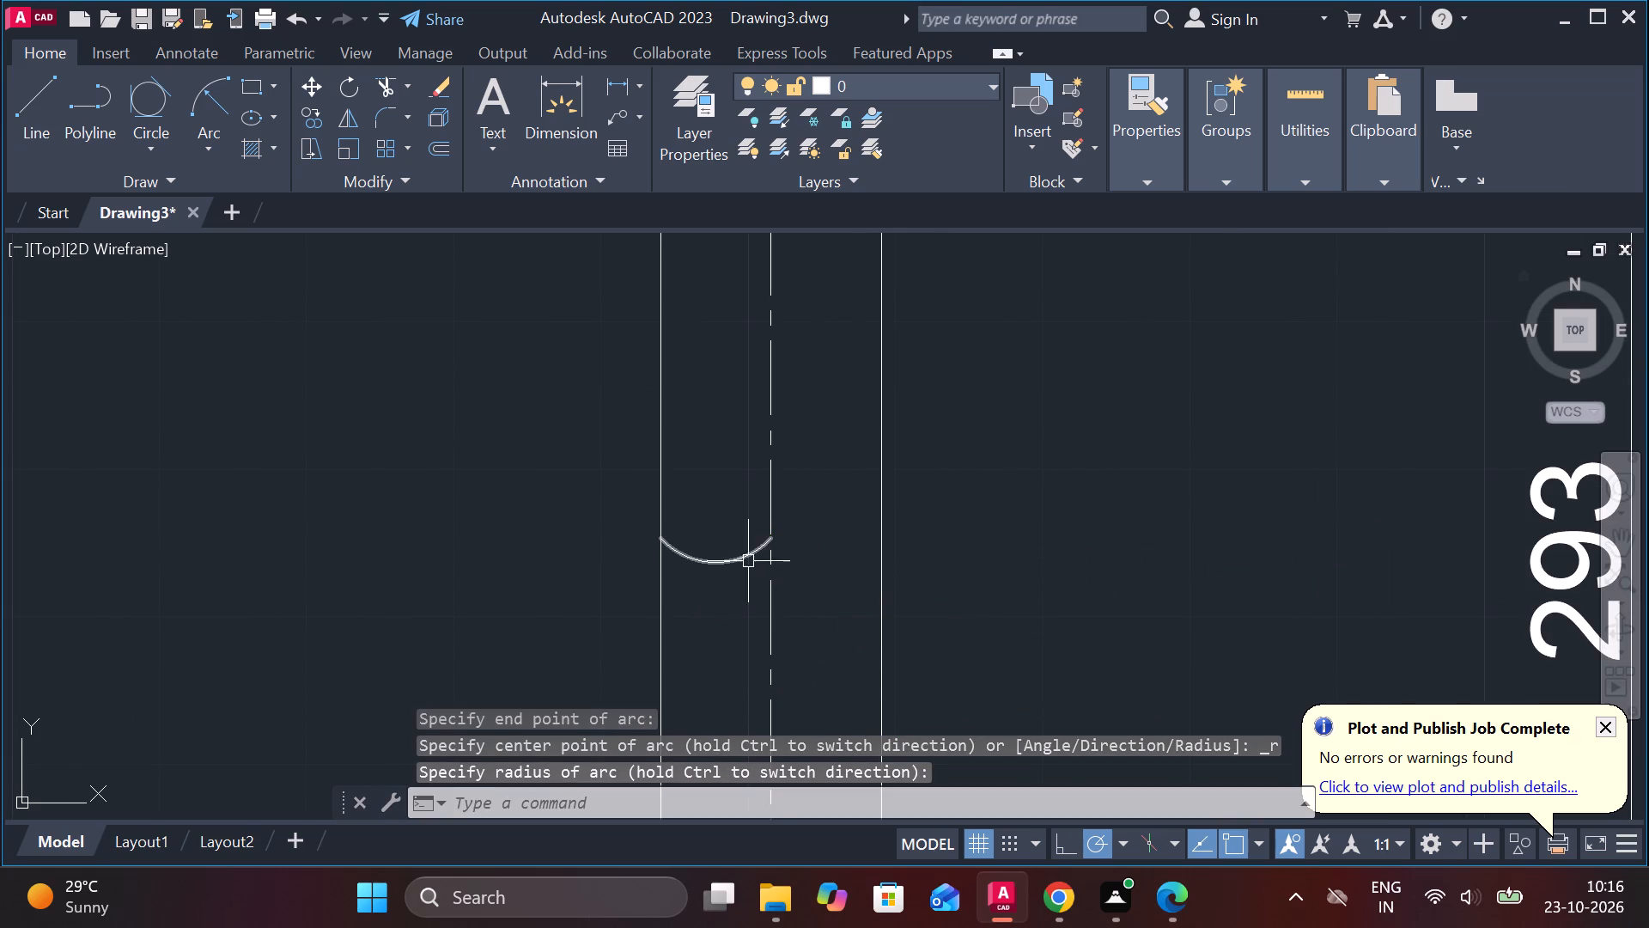
# Mirror the arc about a horizontal line through its right endpoint, keeping the original arc.
pyautogui.click(746, 561)
pyautogui.write('MI')
pyautogui.press('Return')
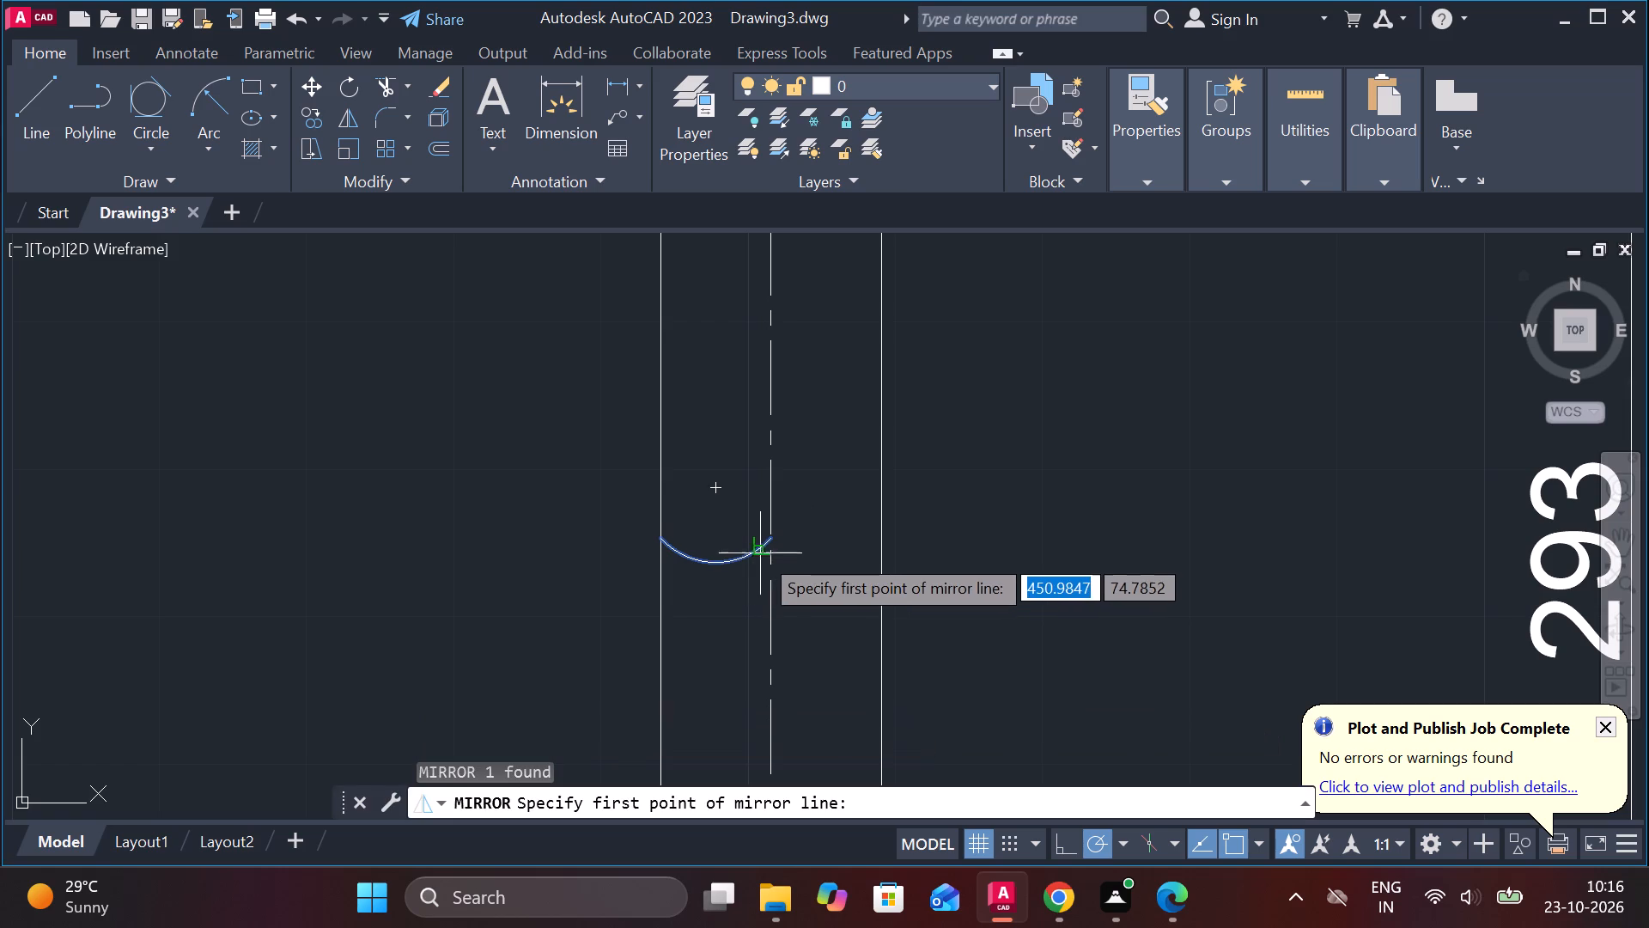
pyautogui.click(775, 546)
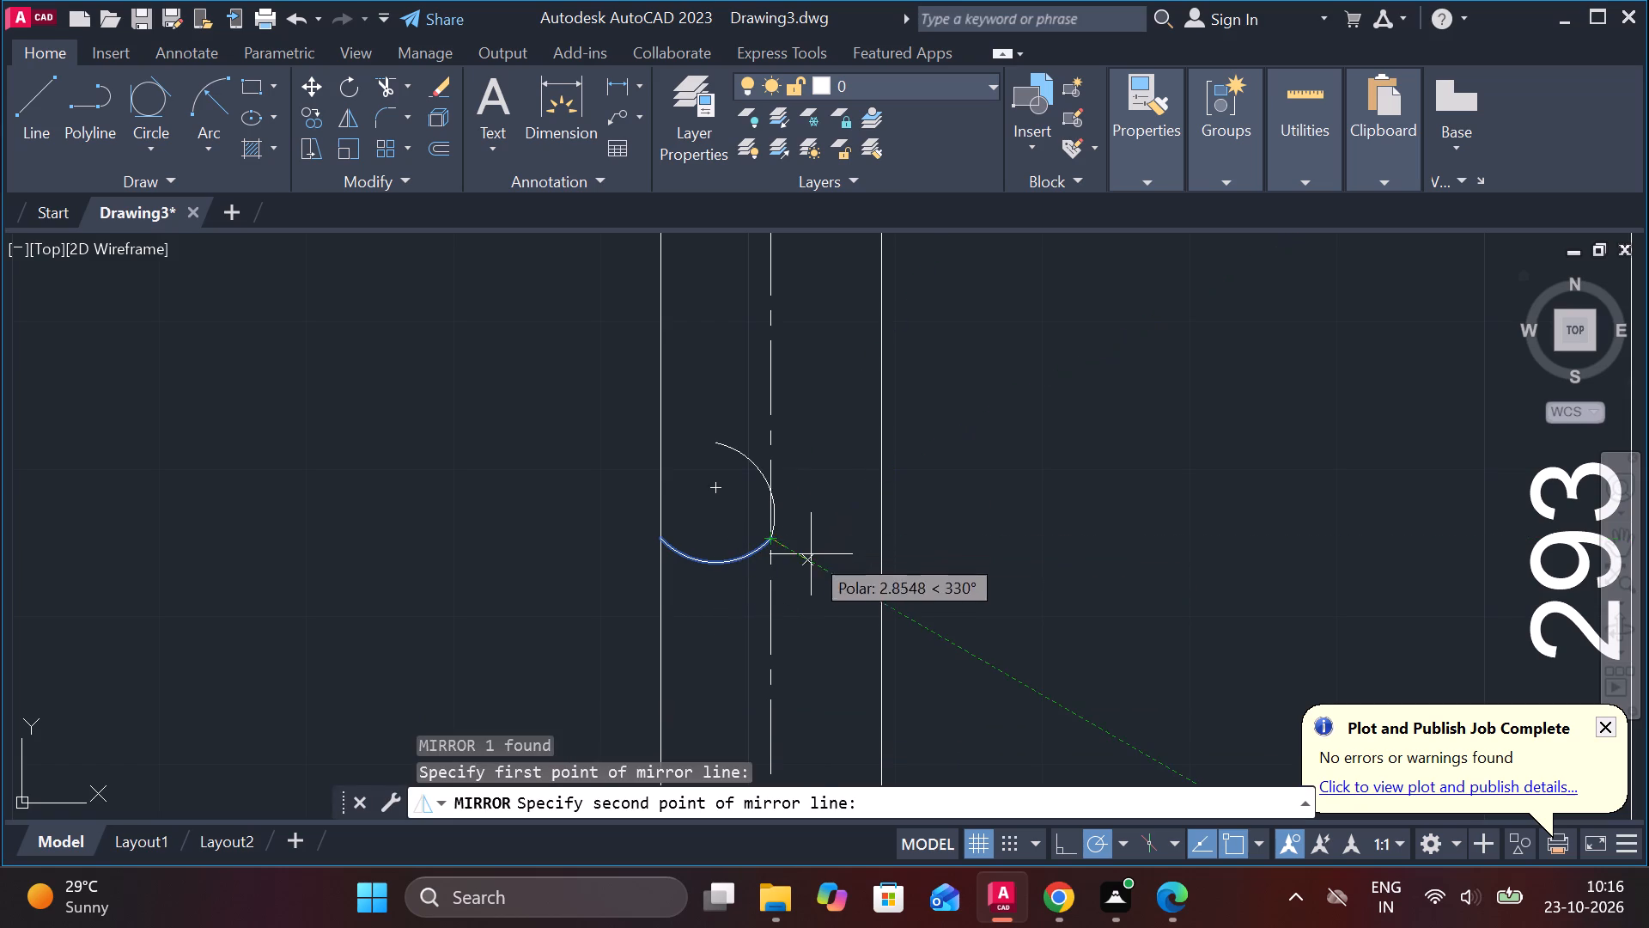
pyautogui.click(844, 535)
pyautogui.moveTo(891, 637); pyautogui.dragTo(844, 535)
pyautogui.scroll(-2, 792, 389)
pyautogui.scroll(3, 842, 369)
pyautogui.scroll(-2, 848, 369)
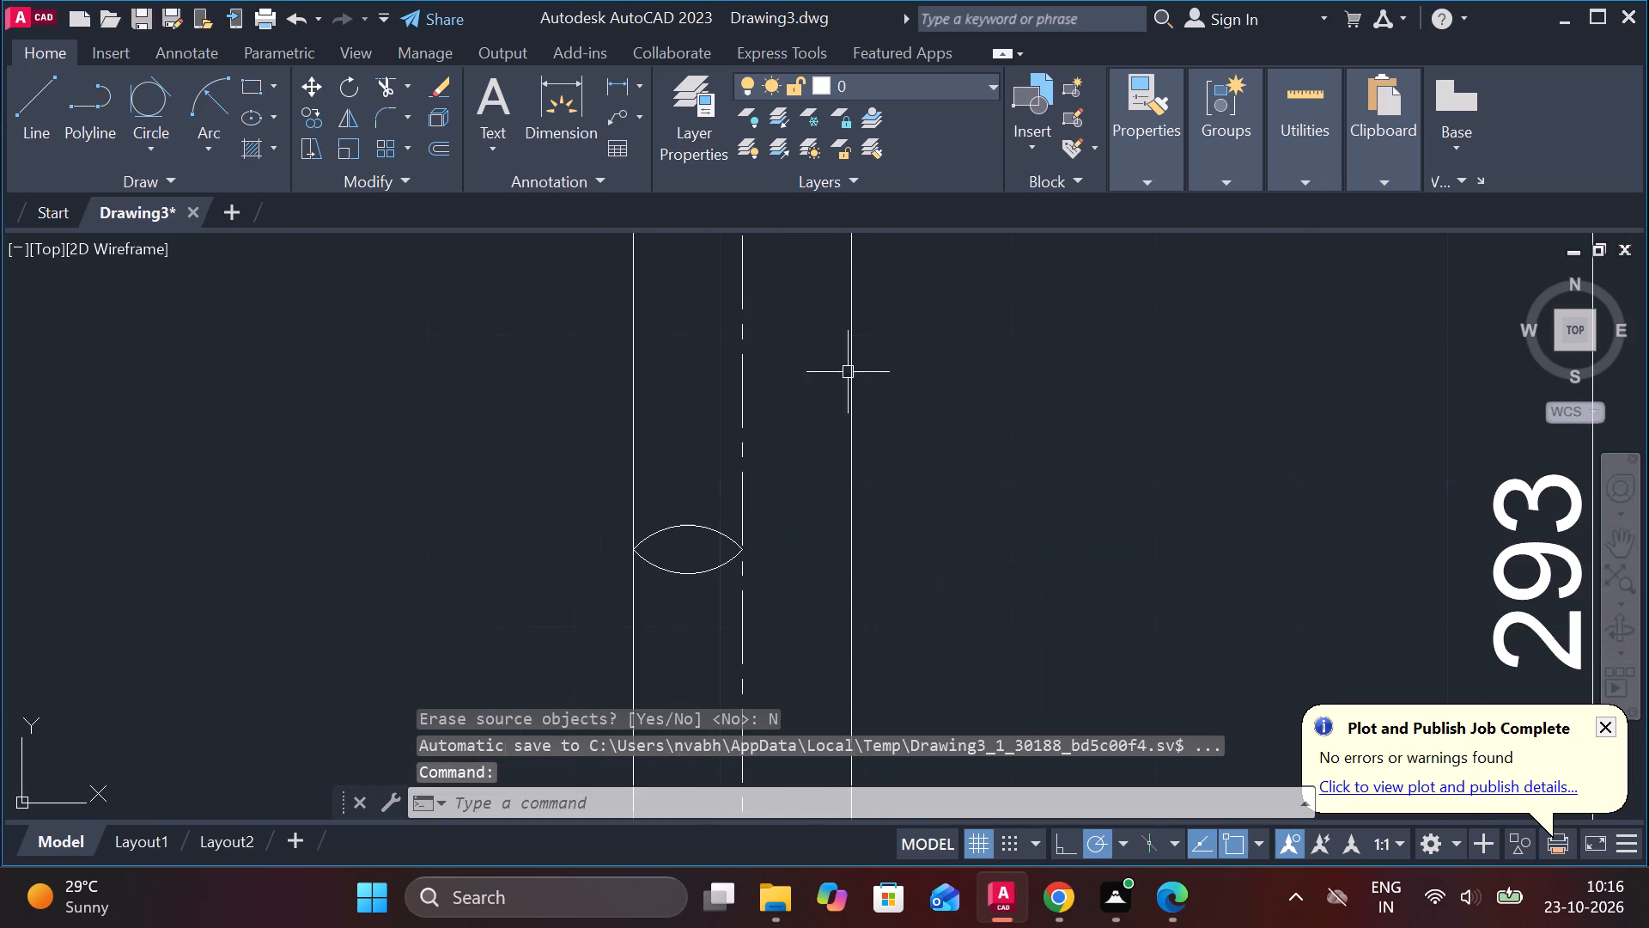
pyautogui.click(709, 531)
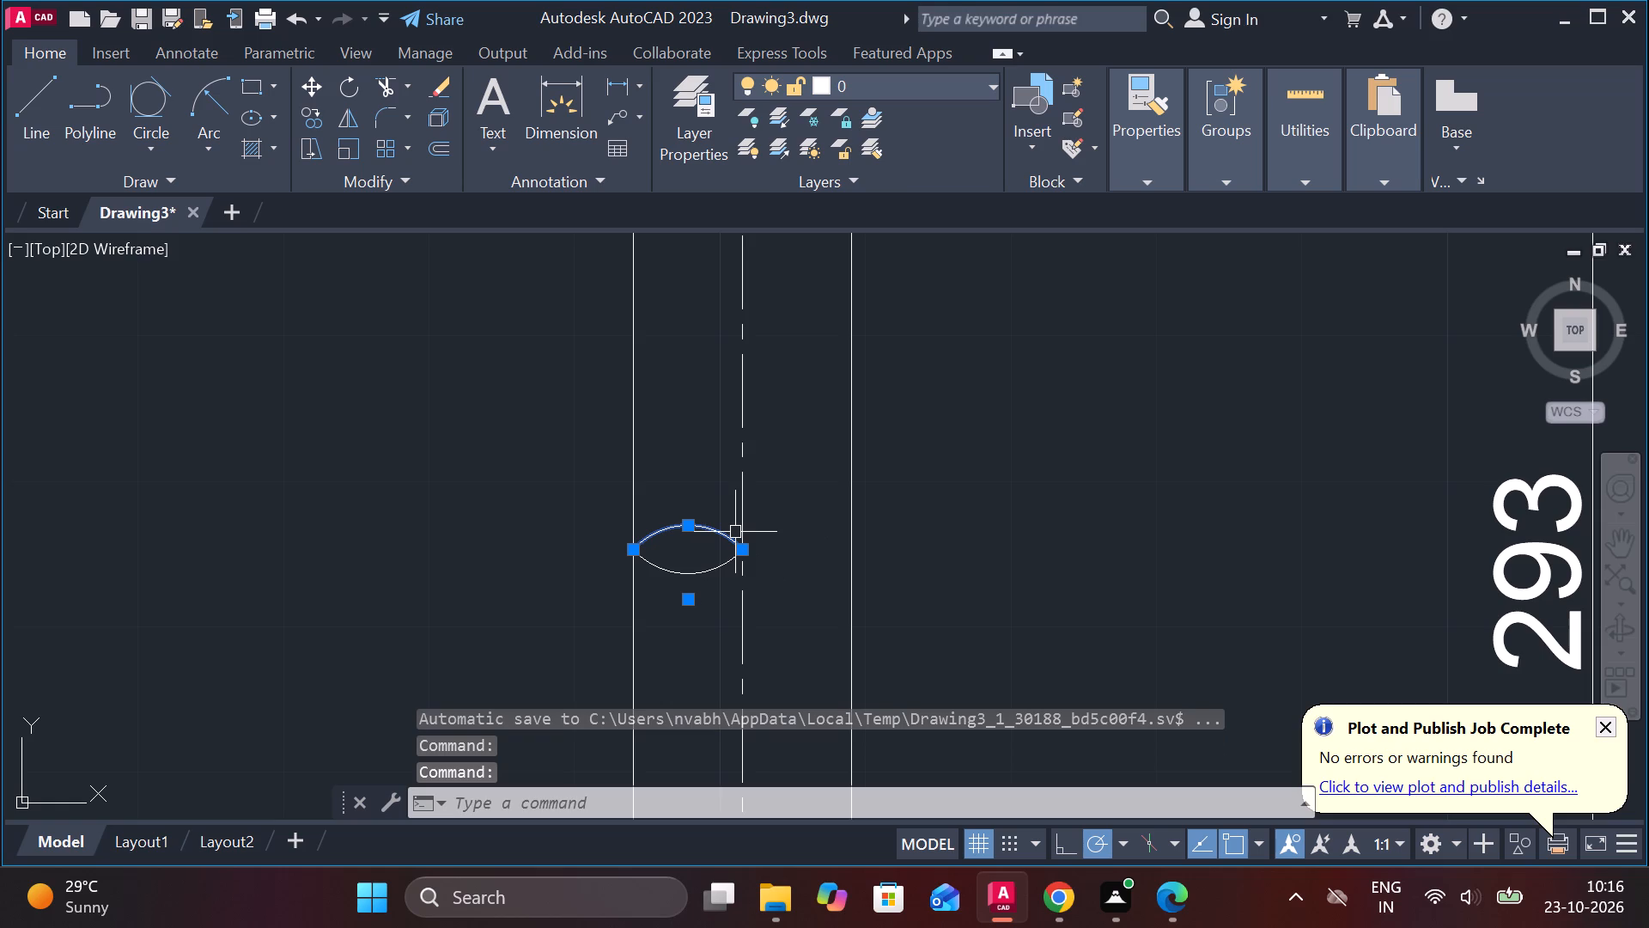
pyautogui.press('Escape')
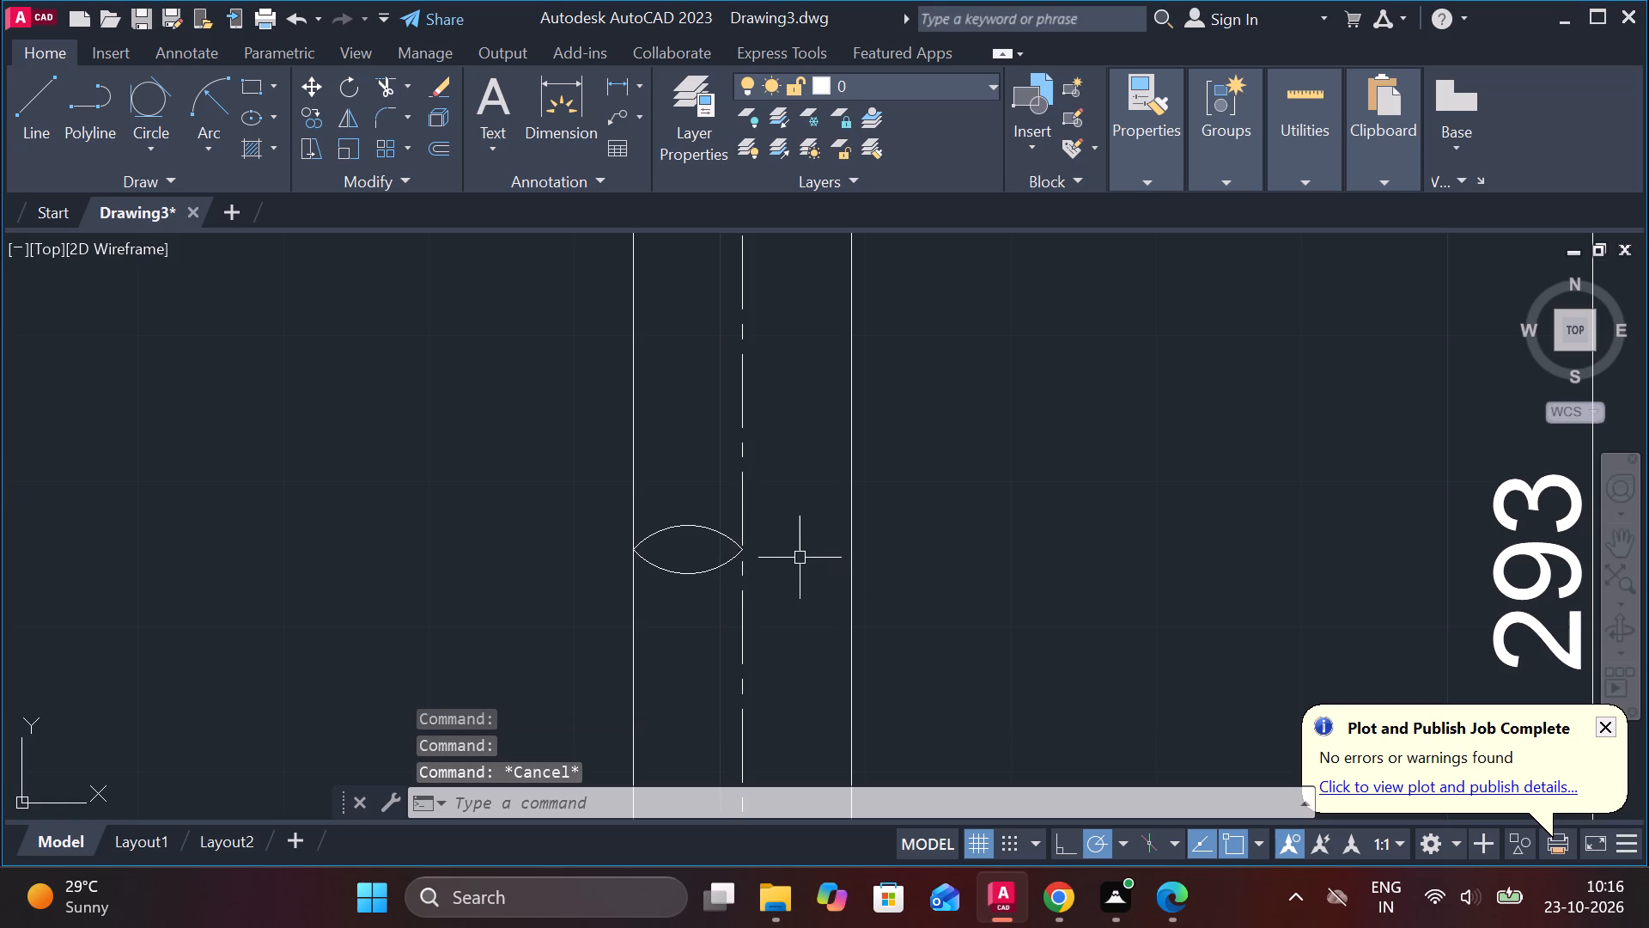
# Copy the lower break arc from its left endpoint on the shaft edge to the centre line, spanning the shaft's right half.
pyautogui.click(725, 576)
pyautogui.click(719, 570)
pyautogui.click(704, 571)
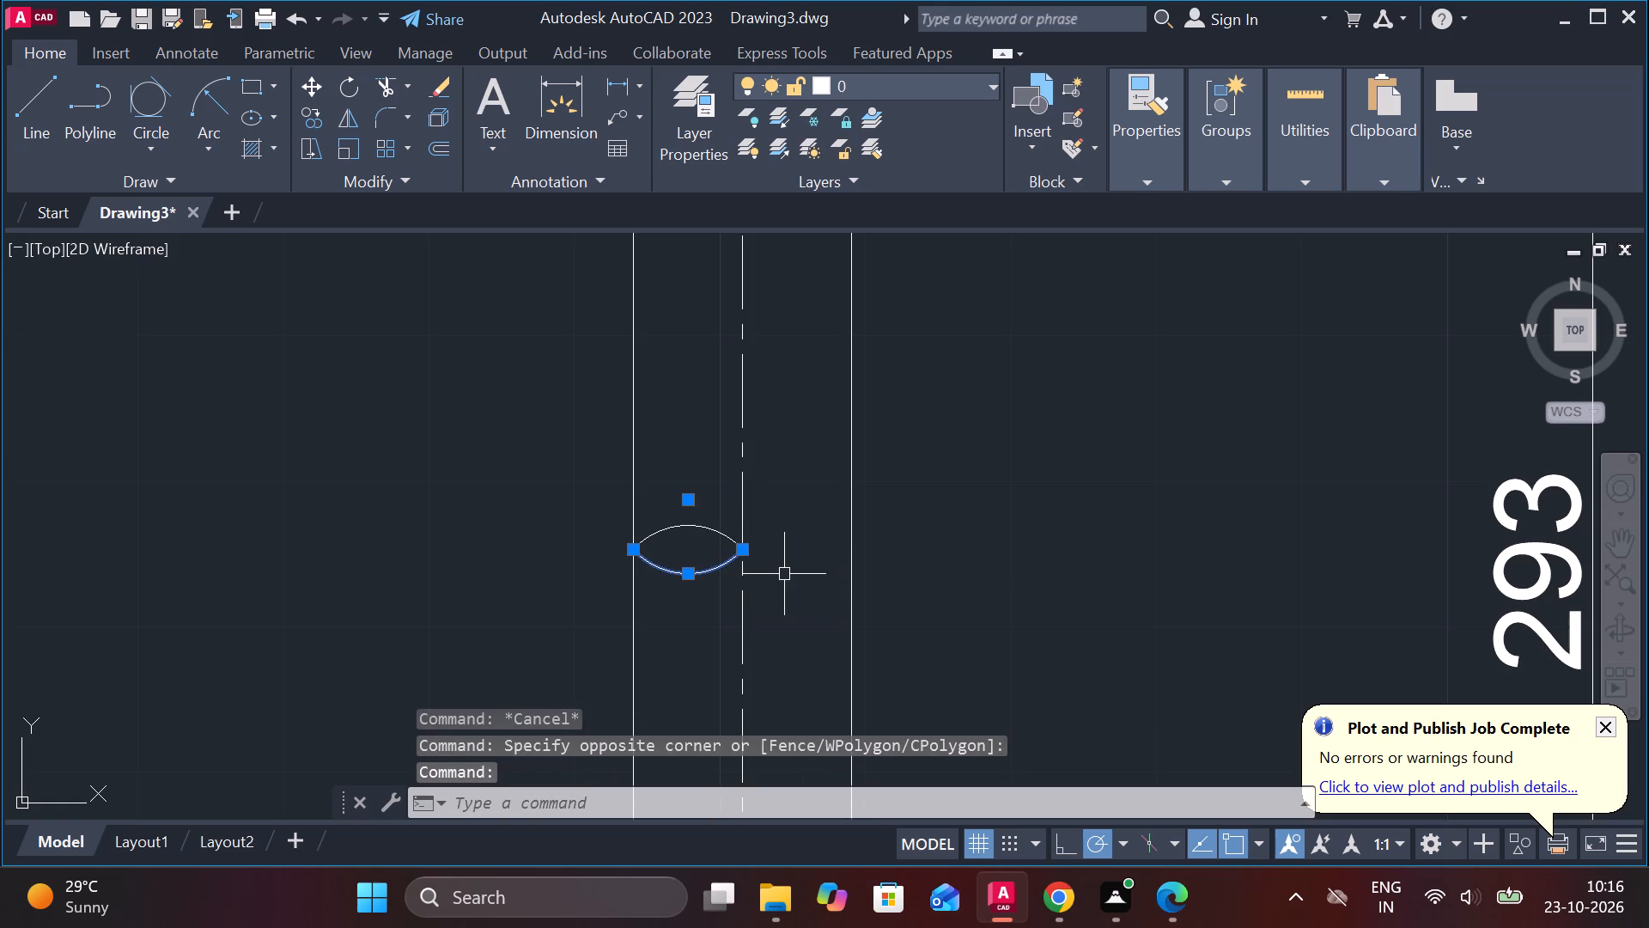
pyautogui.write('CO')
pyautogui.press('Return')
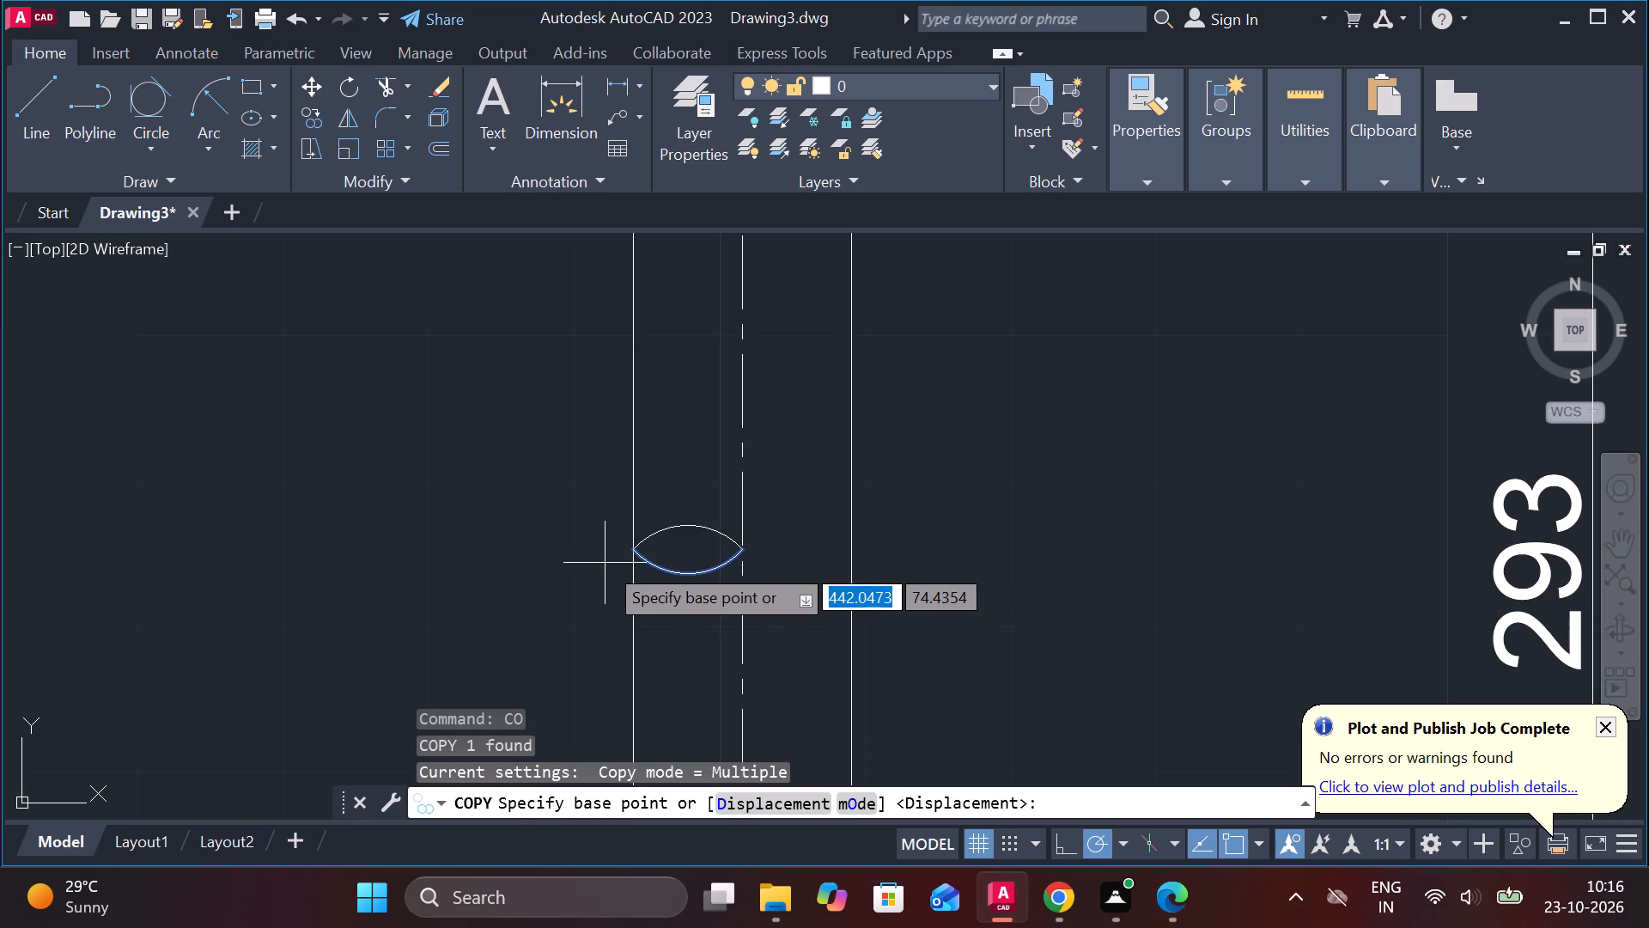
pyautogui.click(626, 551)
pyautogui.click(743, 546)
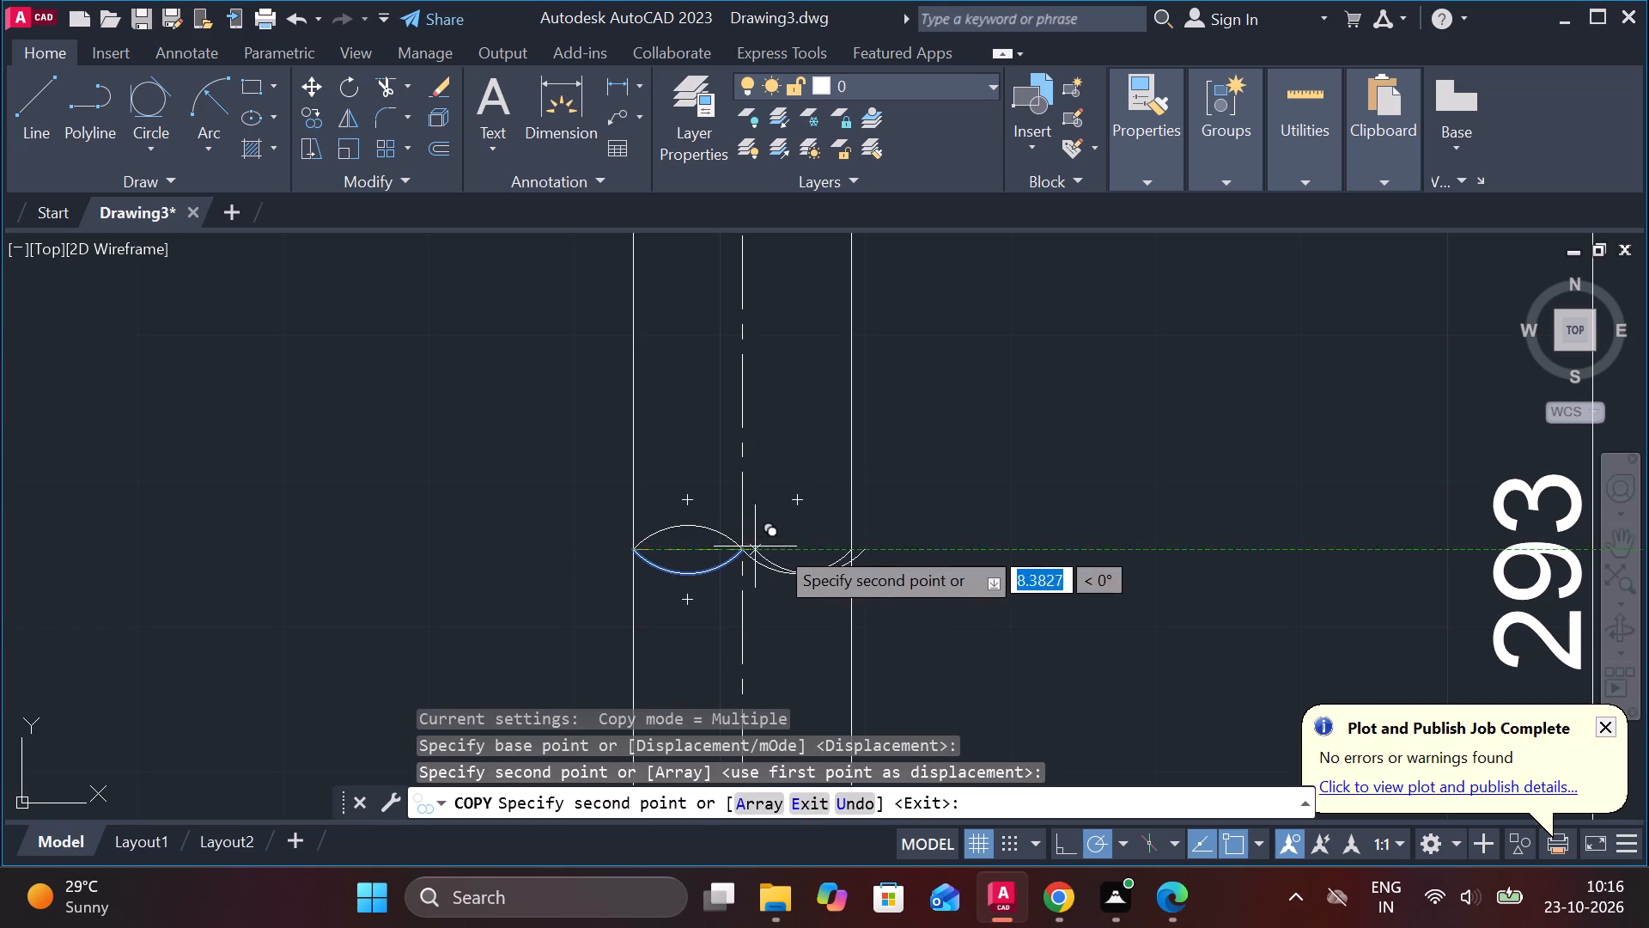
pyautogui.press('Escape')
# Copy both arcs of the lens shape about 16.5 at 63°, landing their right endpoint on the shaft's right edge.
pyautogui.scroll(-2, 904, 528)
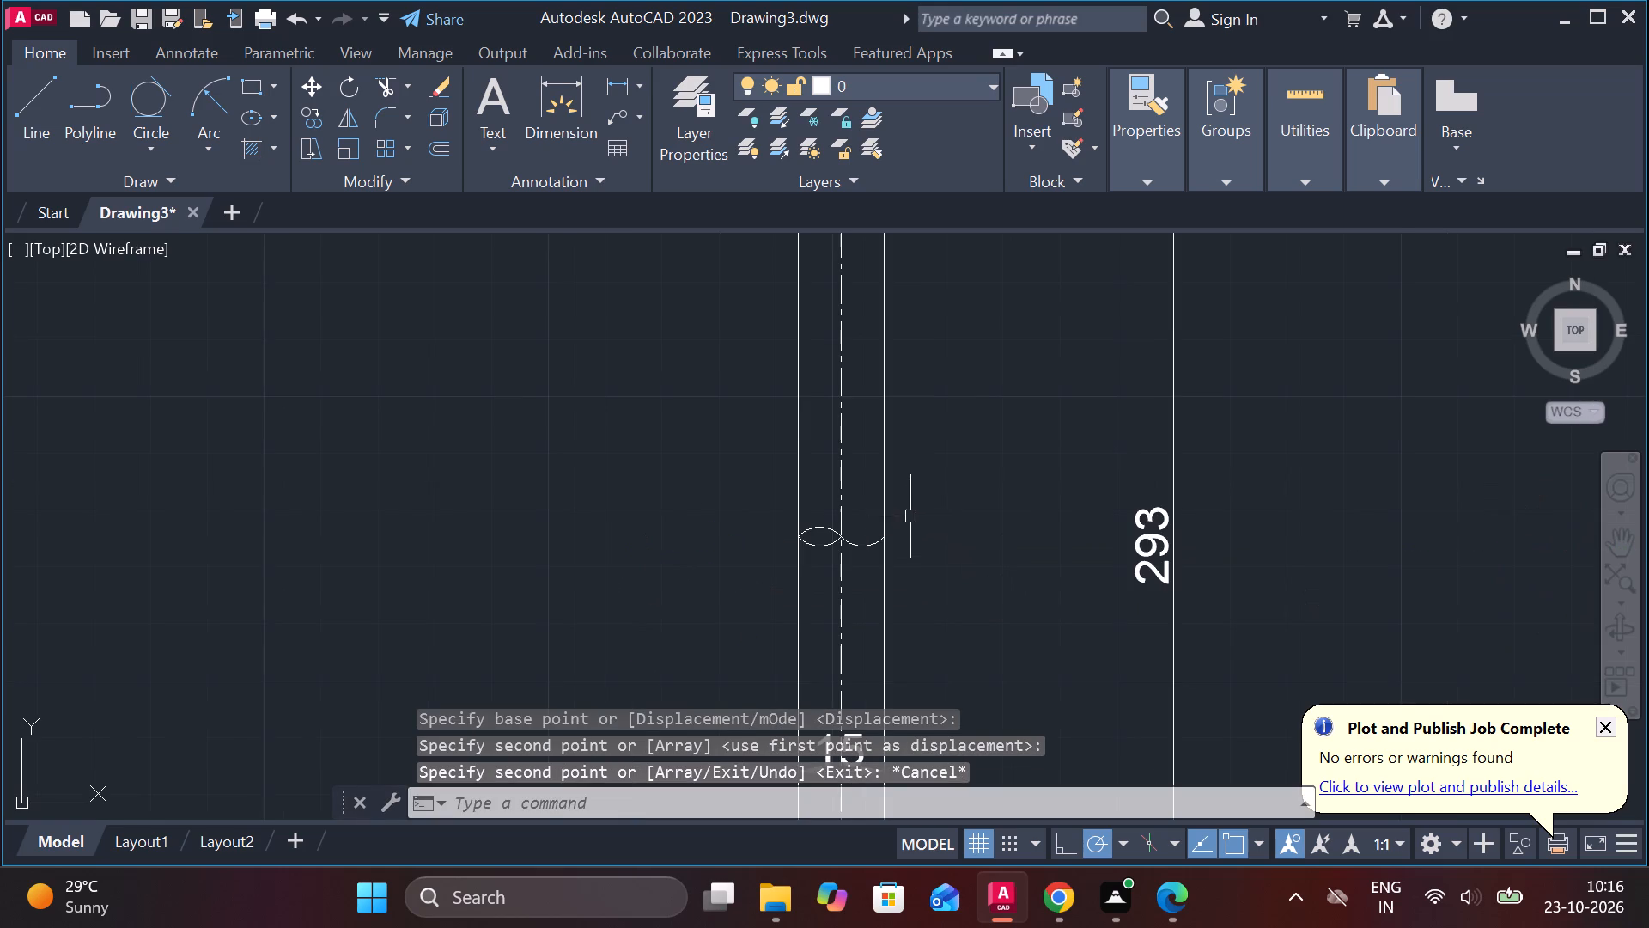
pyautogui.scroll(2, 843, 537)
pyautogui.moveTo(862, 541); pyautogui.dragTo(833, 692, button='middle')
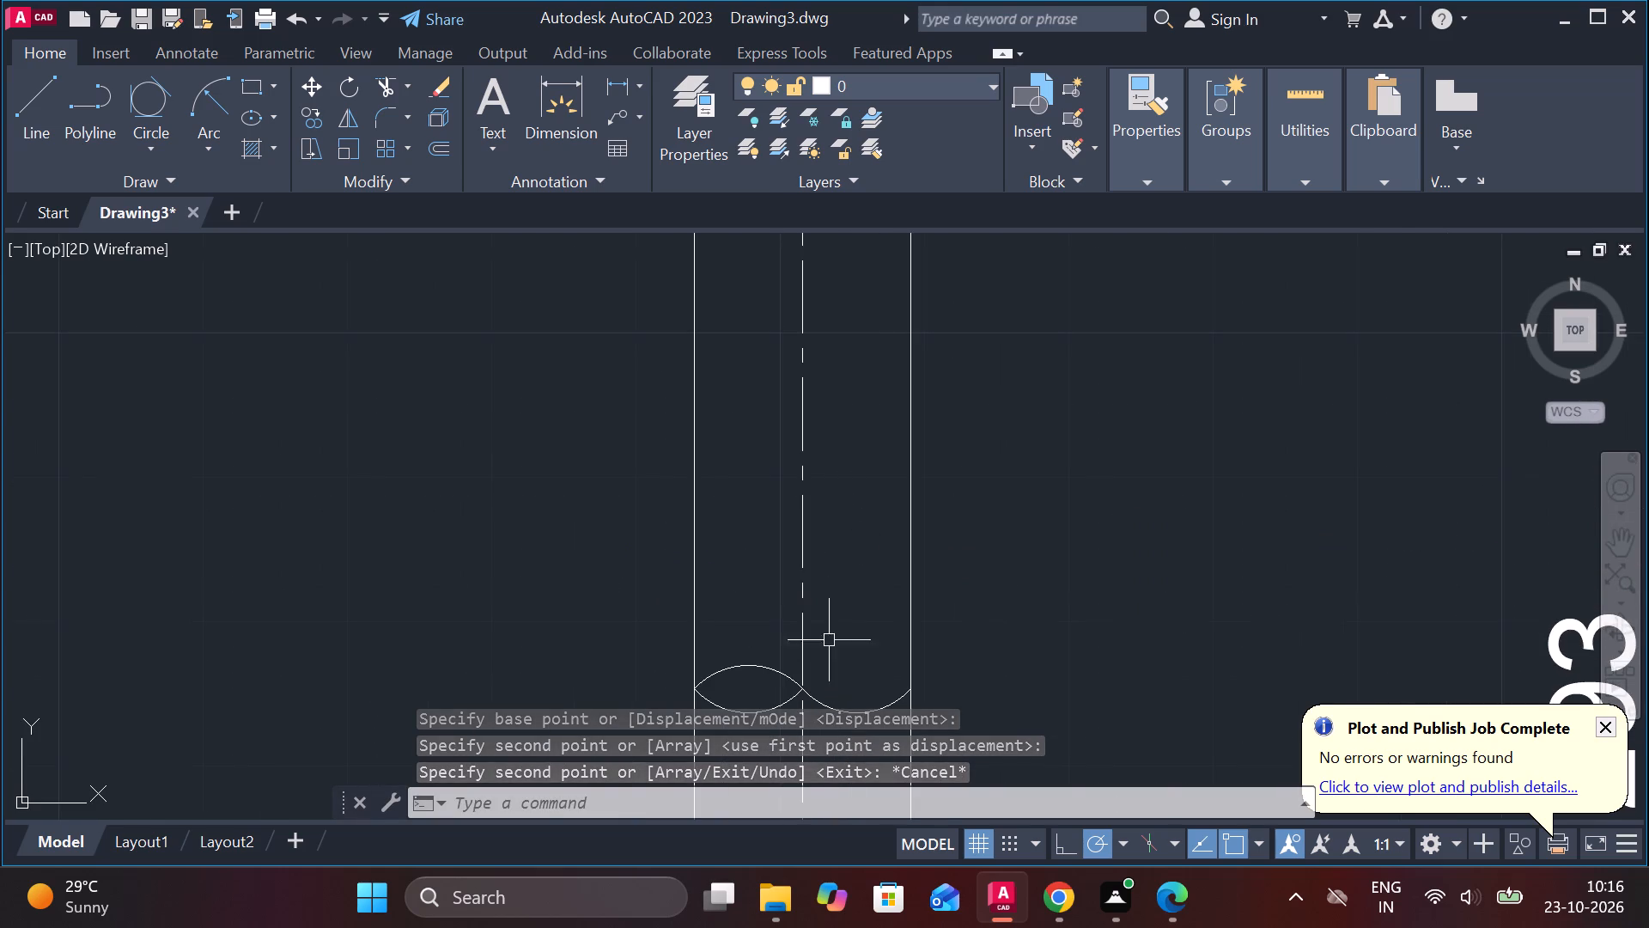
pyautogui.moveTo(818, 678); pyautogui.dragTo(806, 531, button='middle')
pyautogui.click(758, 598)
pyautogui.click(739, 504)
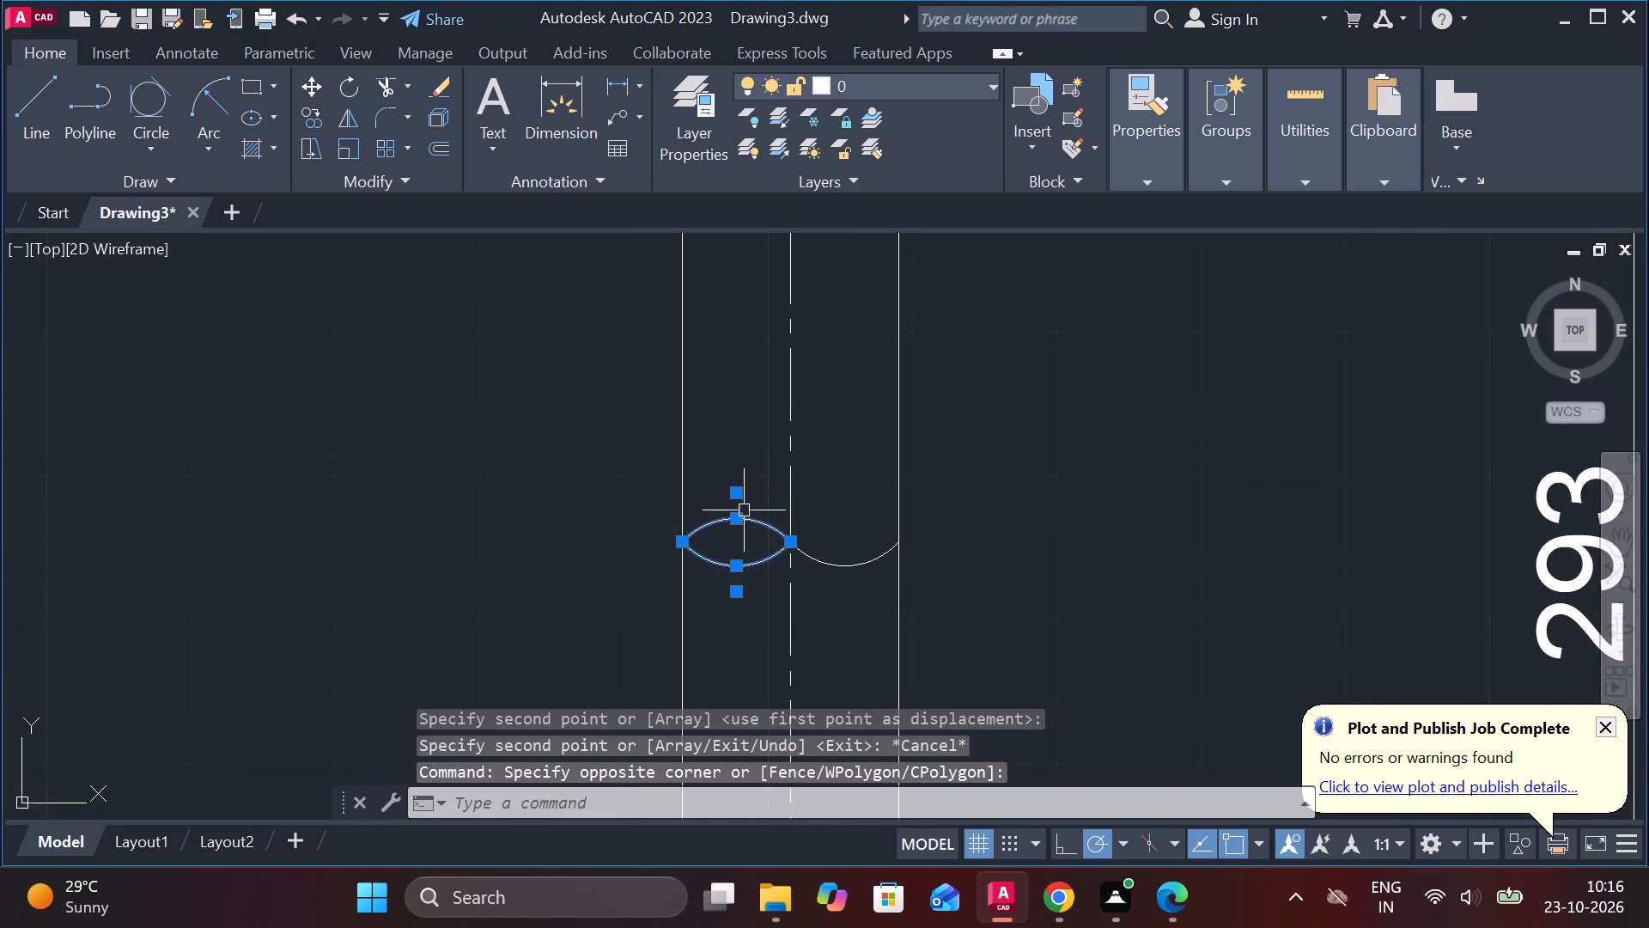
pyautogui.write('CO')
pyautogui.press('Return')
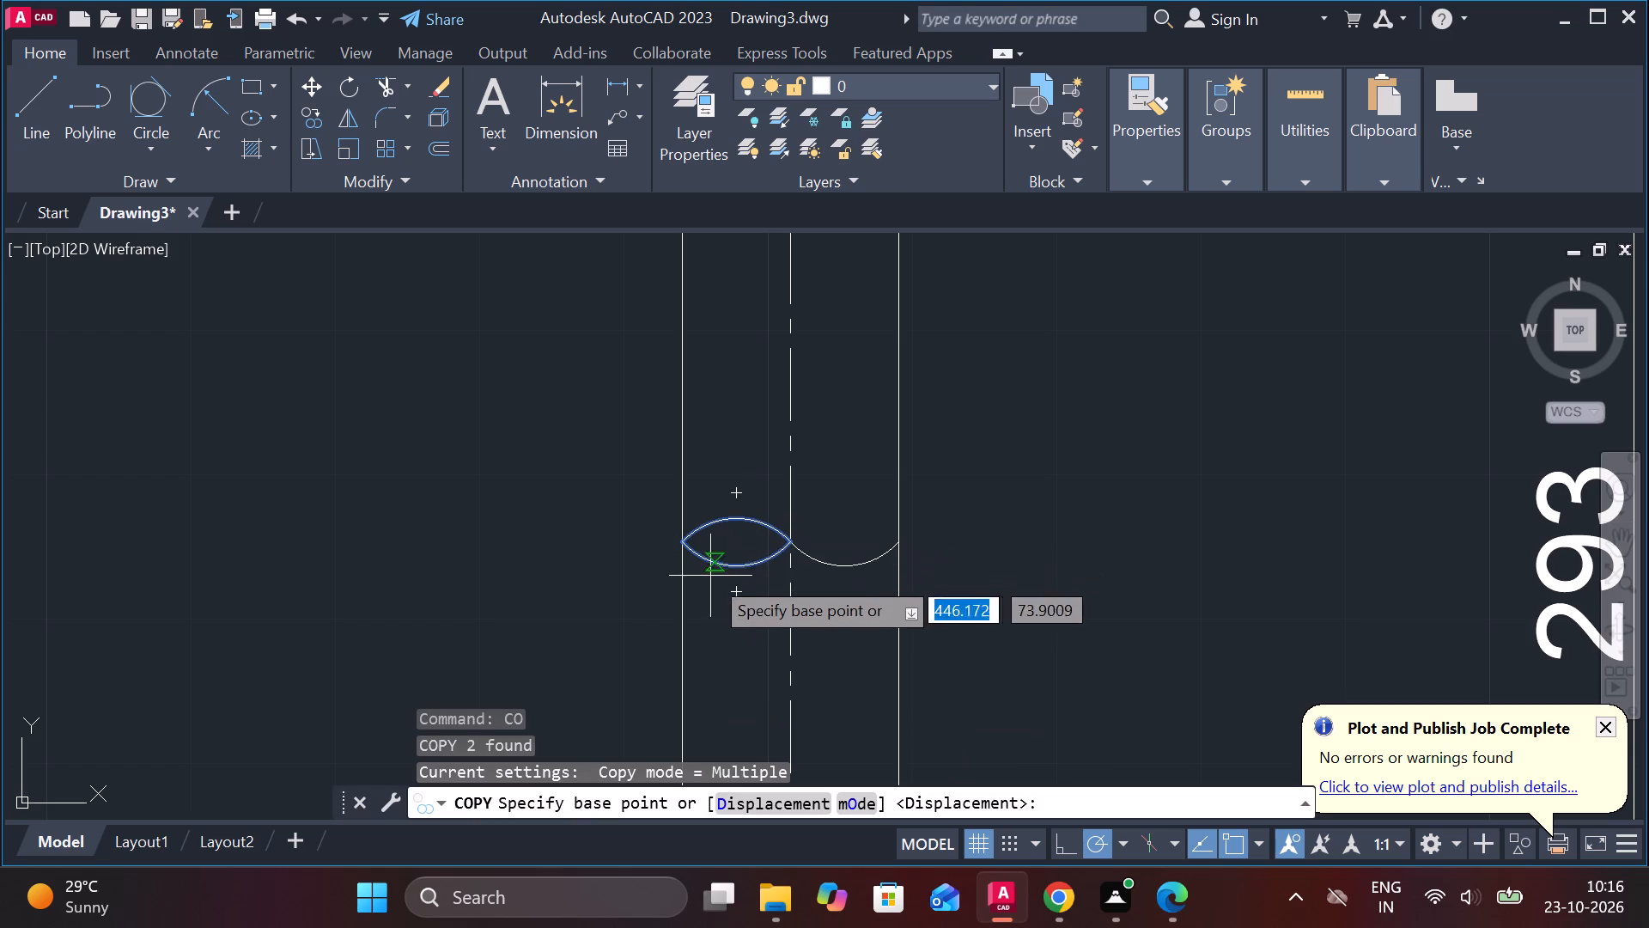
pyautogui.click(785, 546)
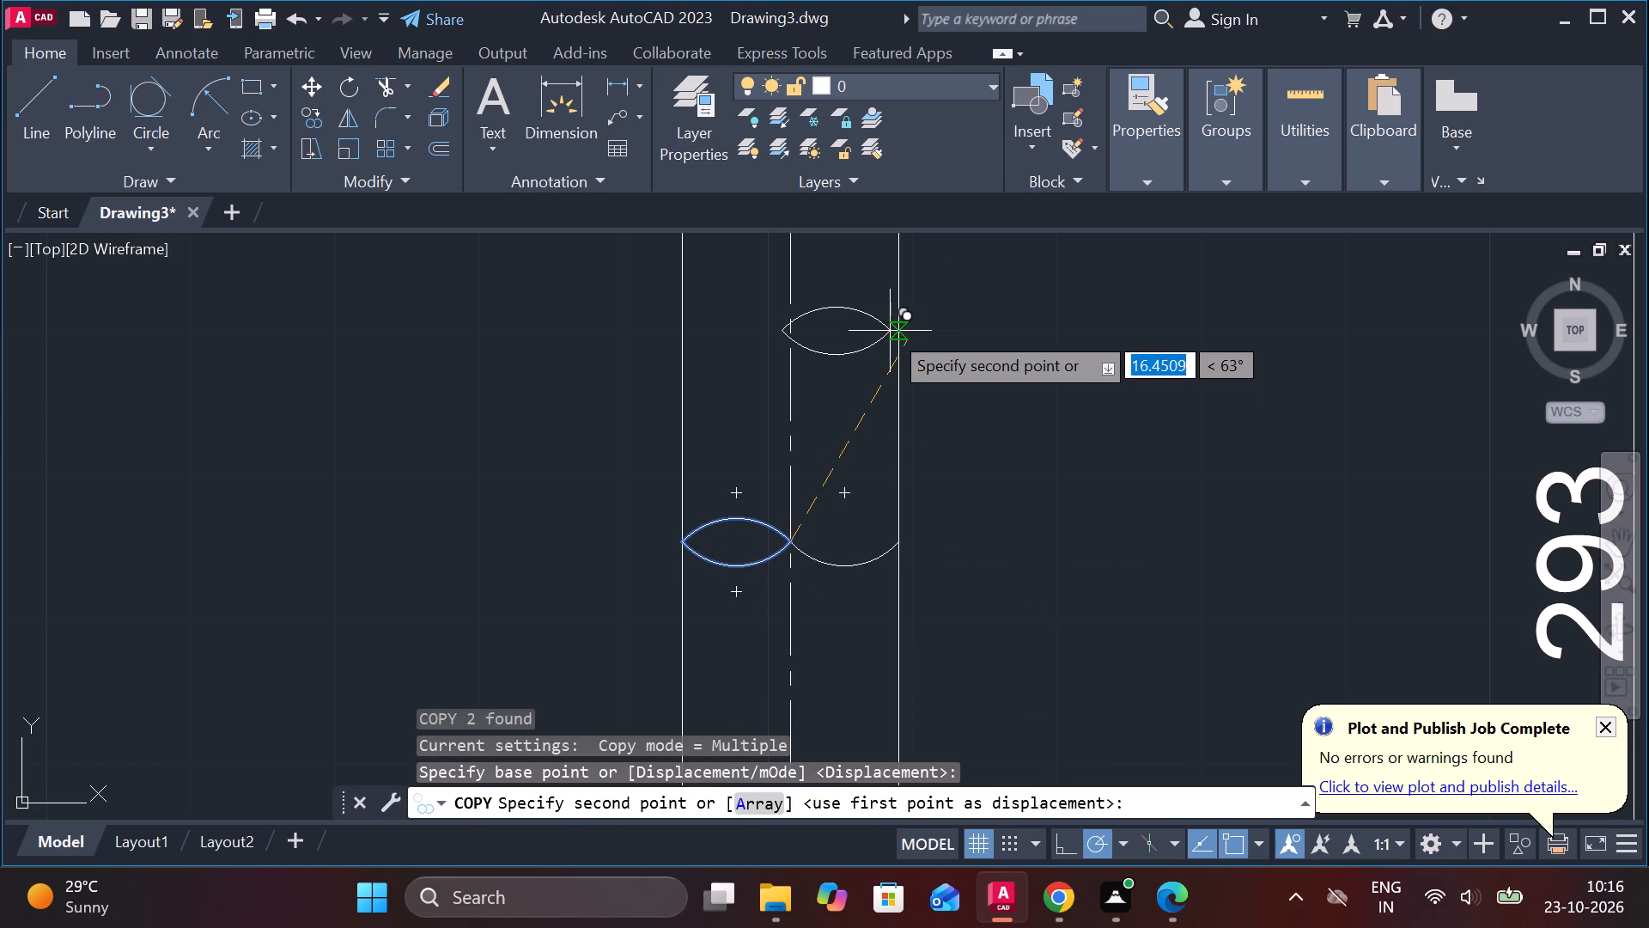
pyautogui.click(890, 331)
pyautogui.press('Escape')
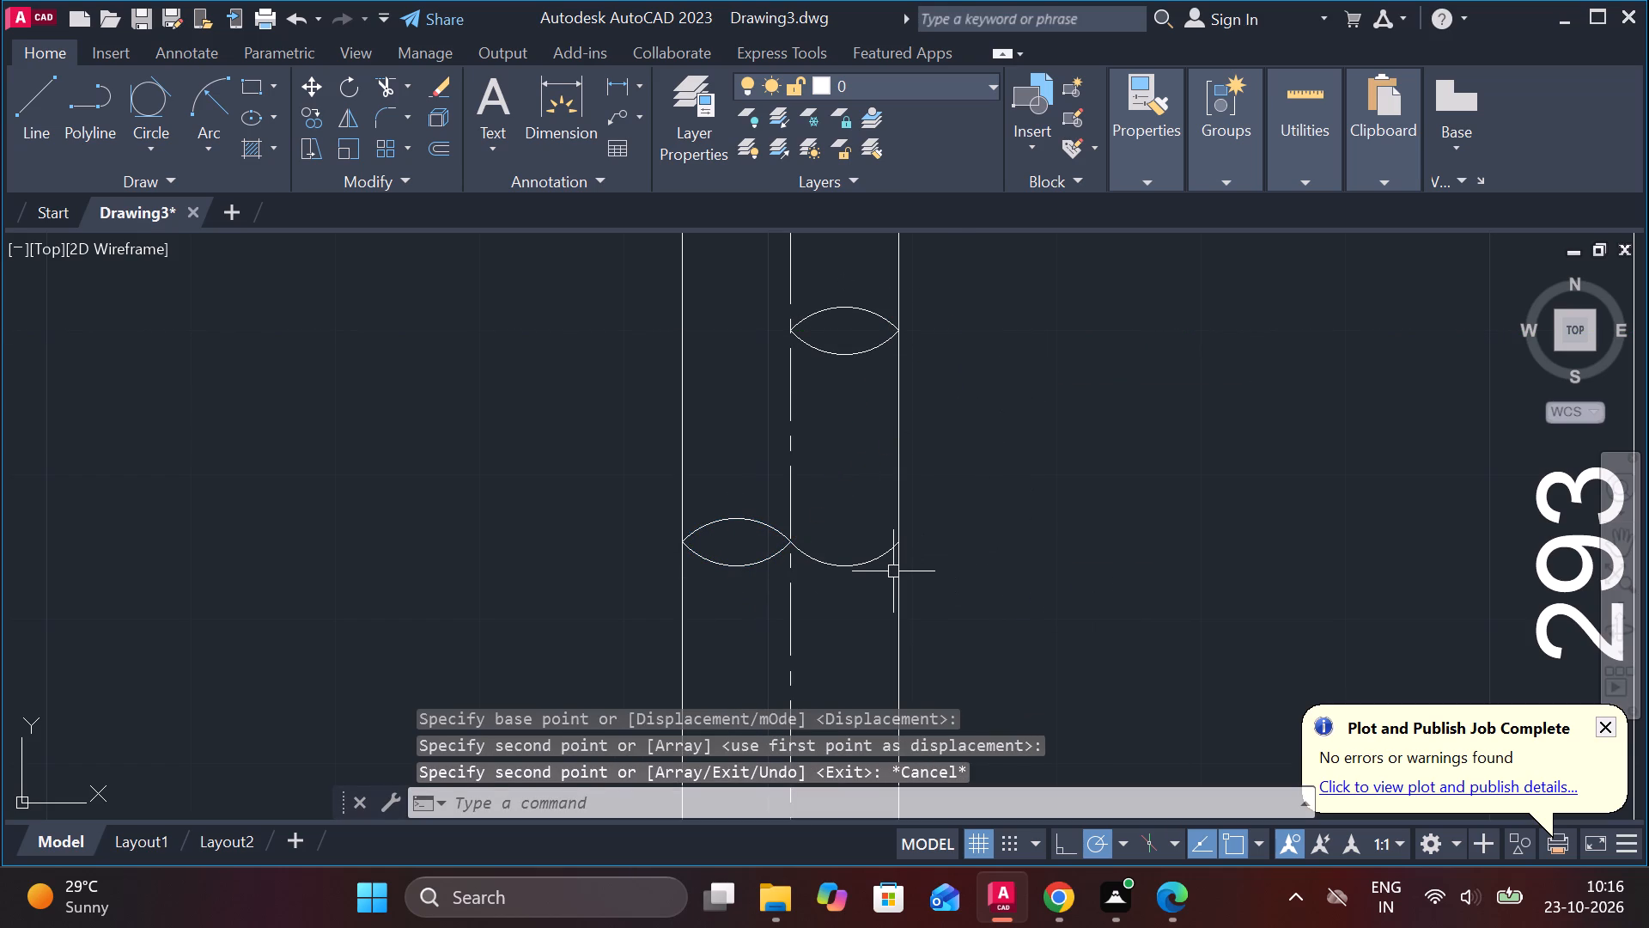
# Copy the lower lens's upward-bulging arc to the left half of the shaft, ending at the upper lens's left endpoint.
pyautogui.click(739, 519)
pyautogui.write('CO')
pyautogui.press('Return')
pyautogui.click(792, 549)
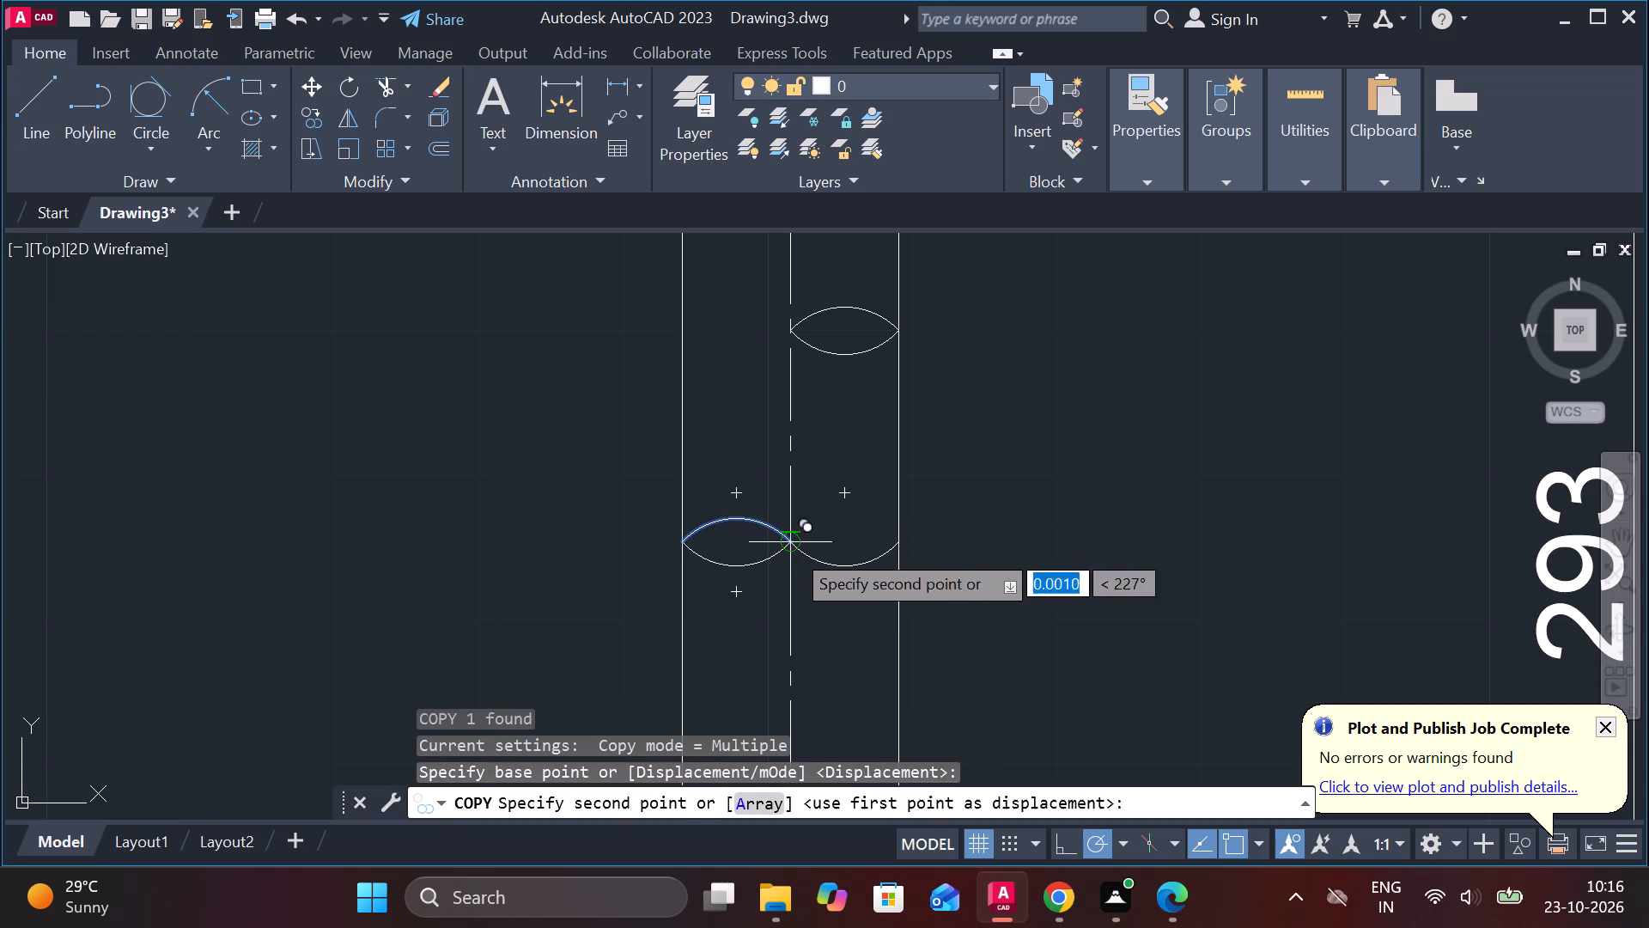
pyautogui.click(791, 331)
pyautogui.press('Escape')
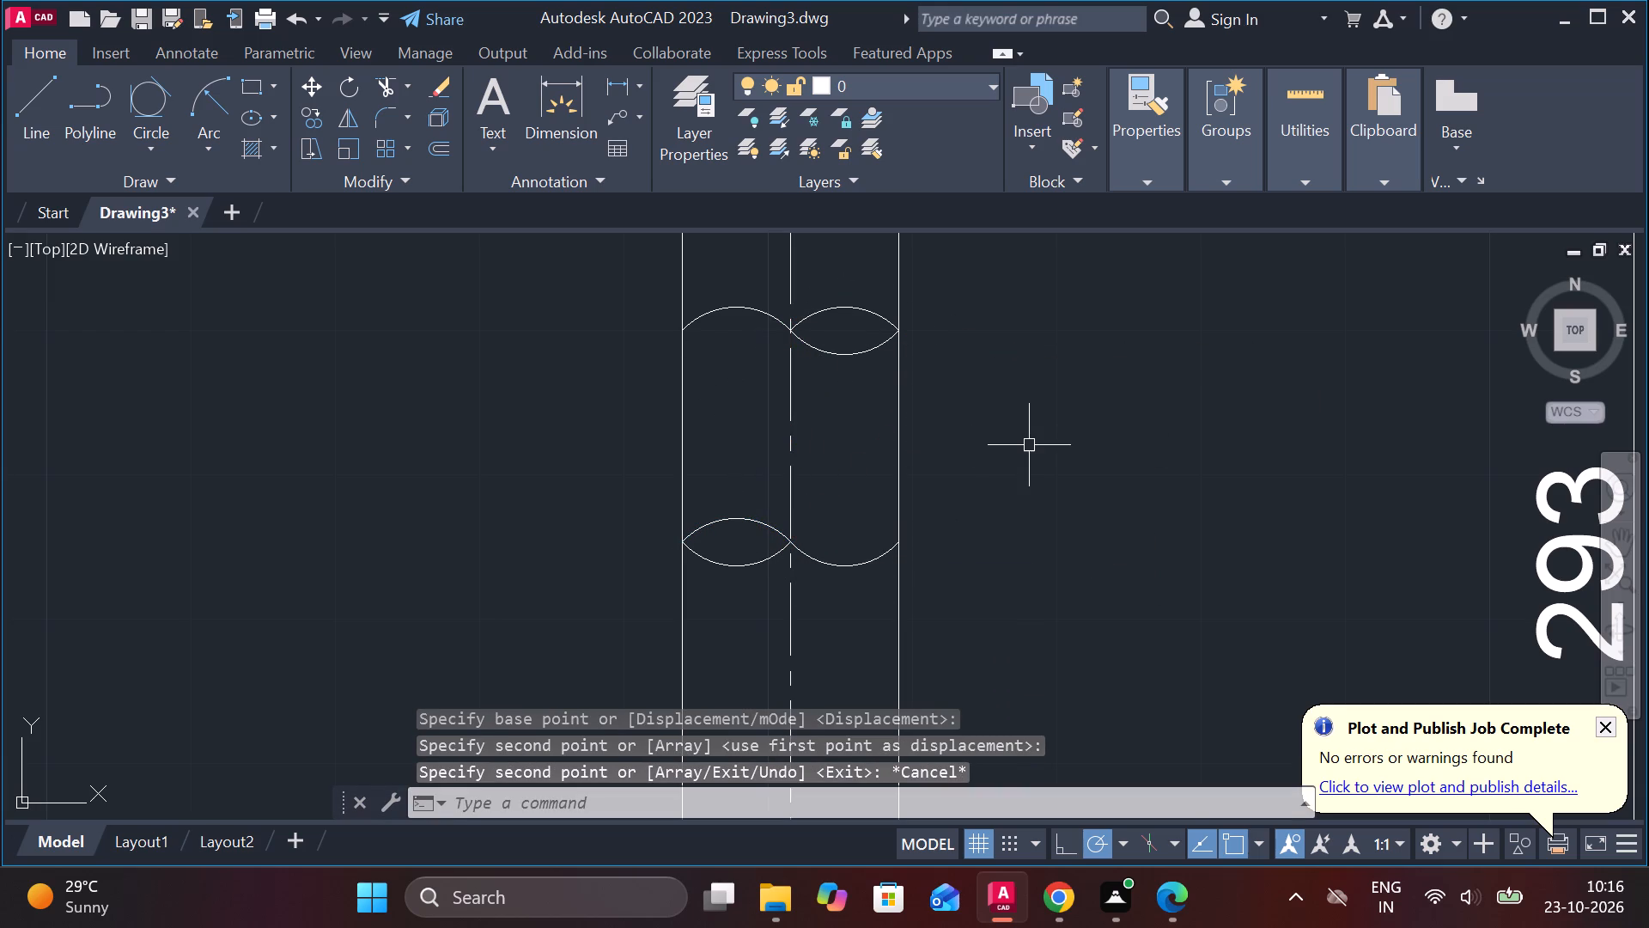
# Trim the shaft's left and right edges between the upper and lower break lines.
pyautogui.write('TRV')
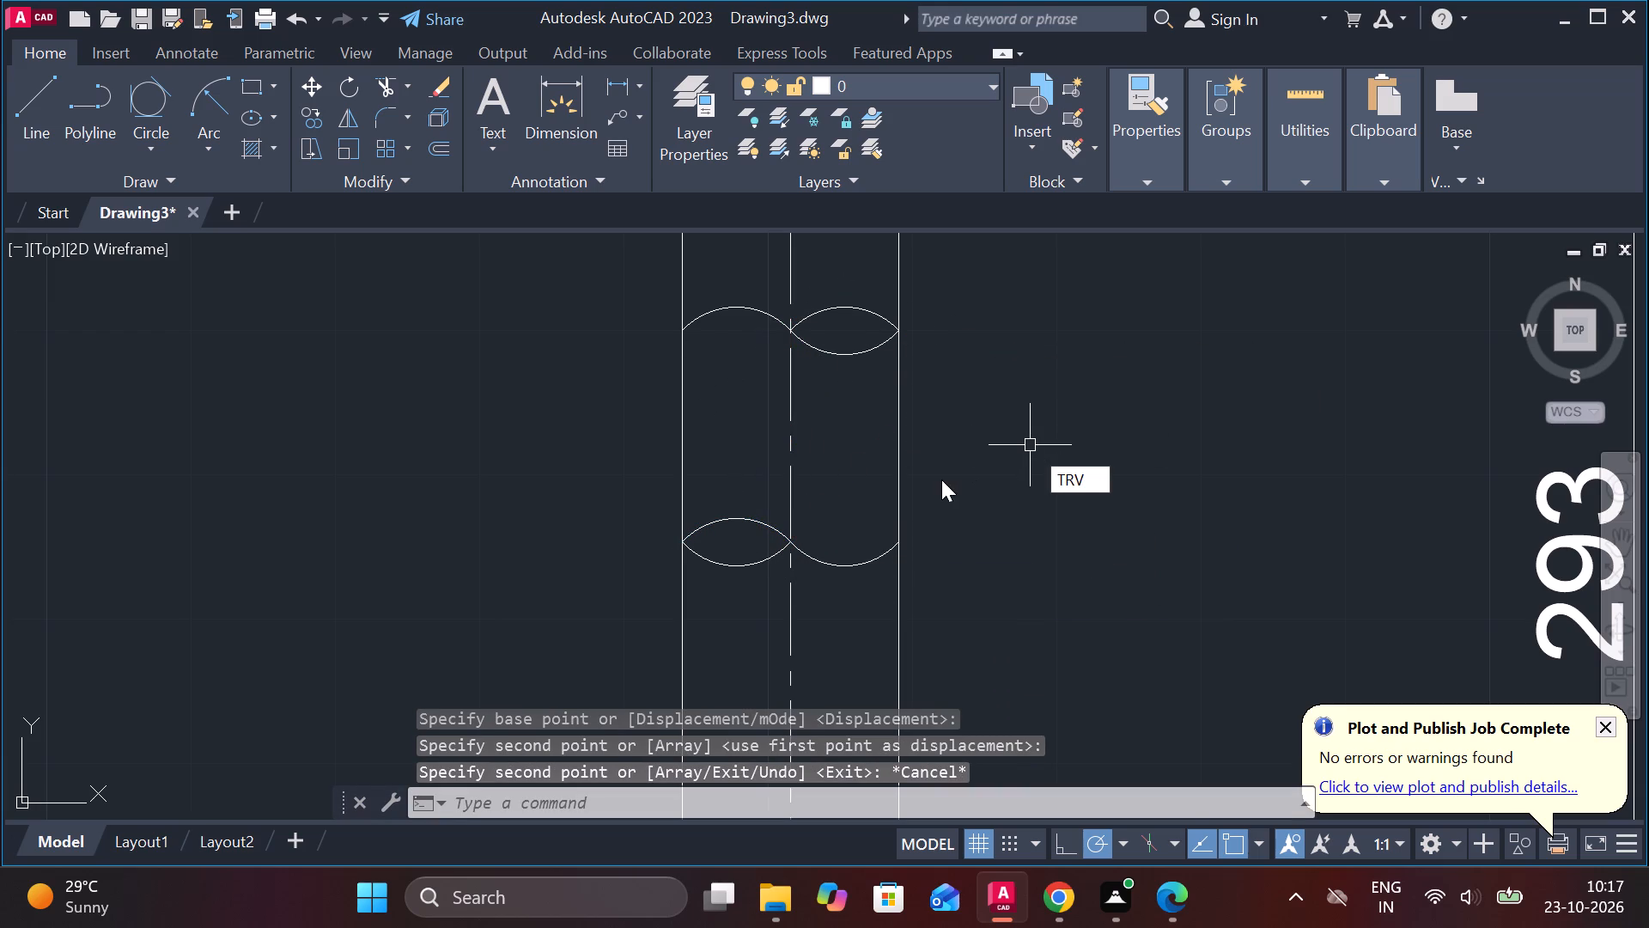
pyautogui.press('v')
pyautogui.press('Escape')
pyautogui.write('TR')
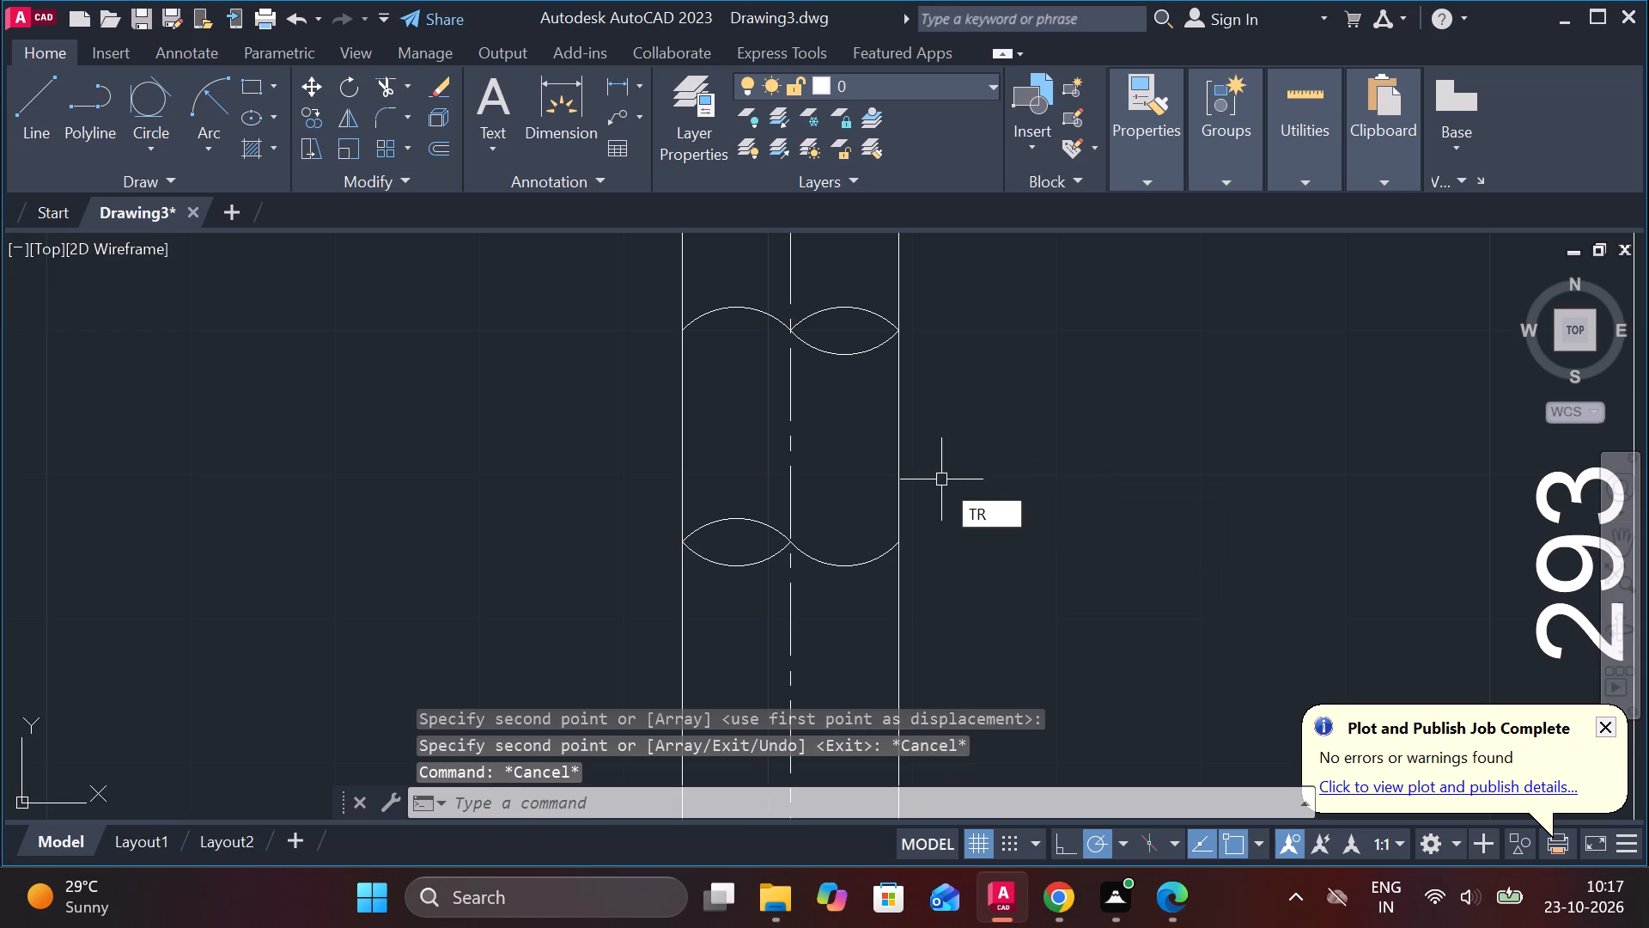
pyautogui.press('space')
pyautogui.click(897, 414)
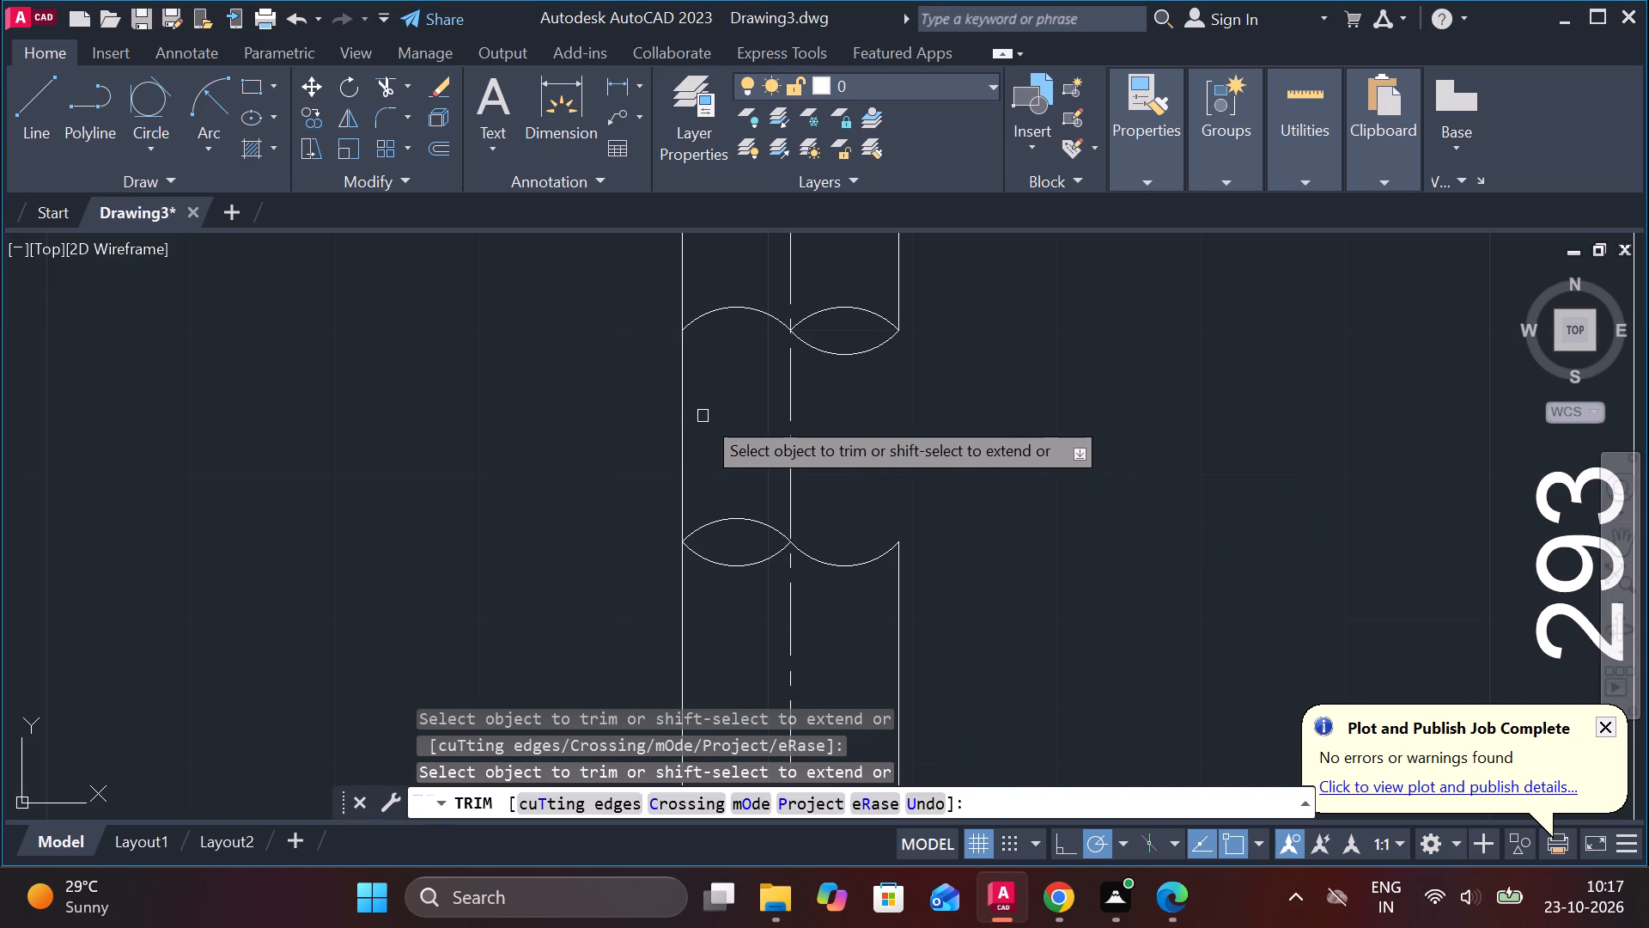
pyautogui.click(676, 396)
pyautogui.press('Escape')
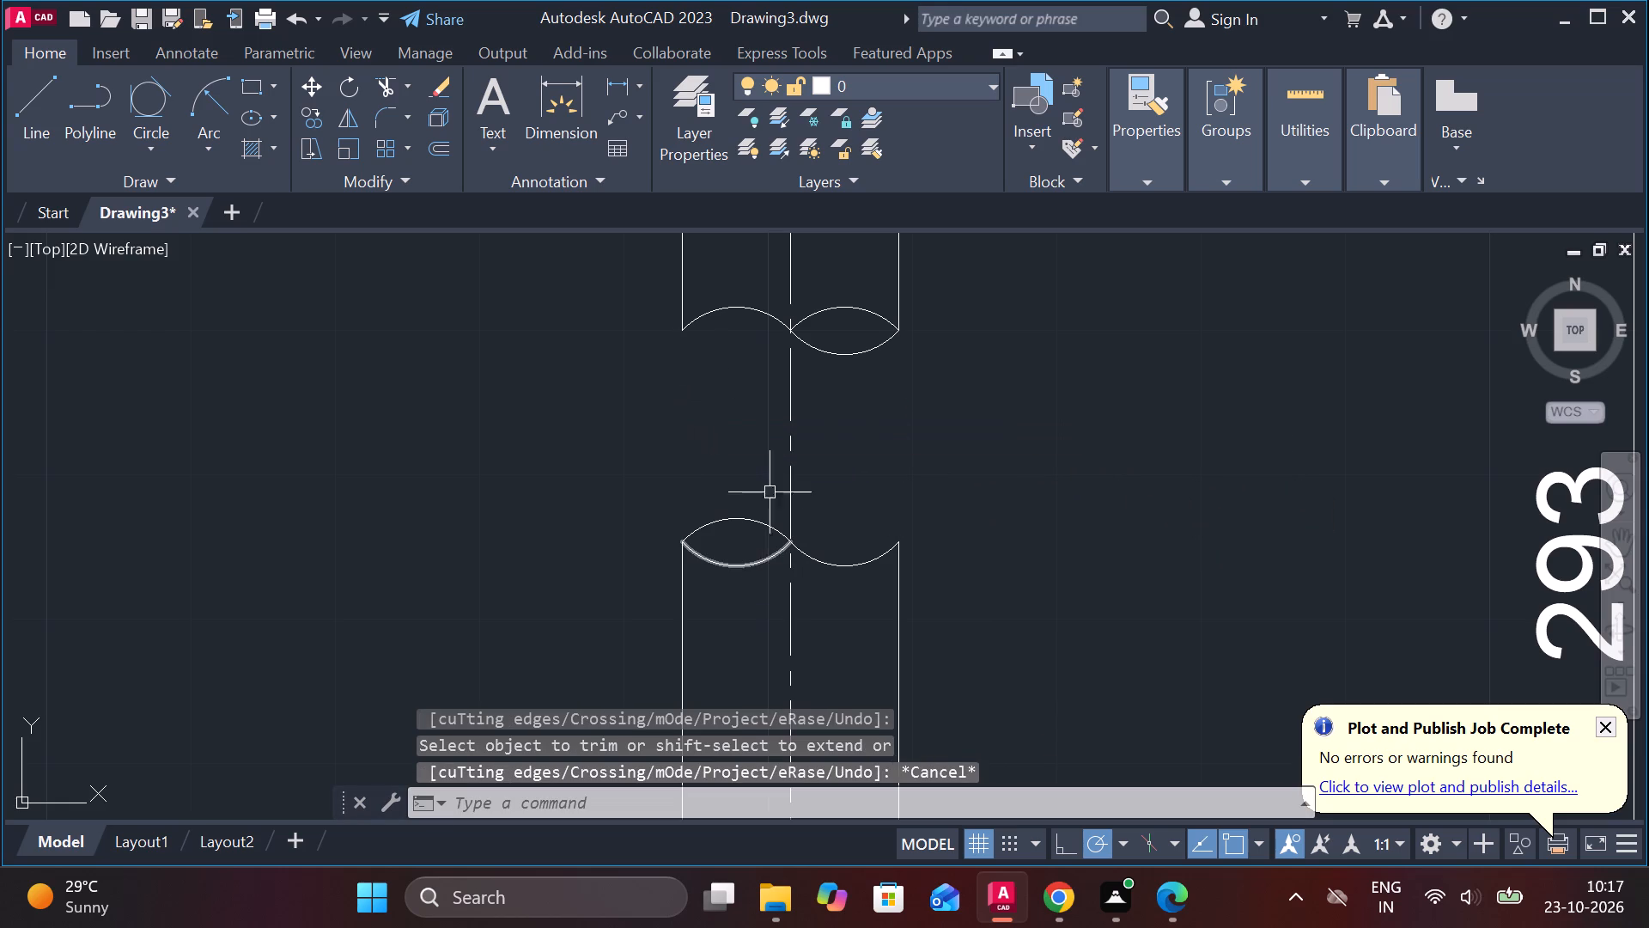
# Hatch the two lens-shaped break regions with the current diagonal pattern at scale 0.4.
pyautogui.click(249, 155)
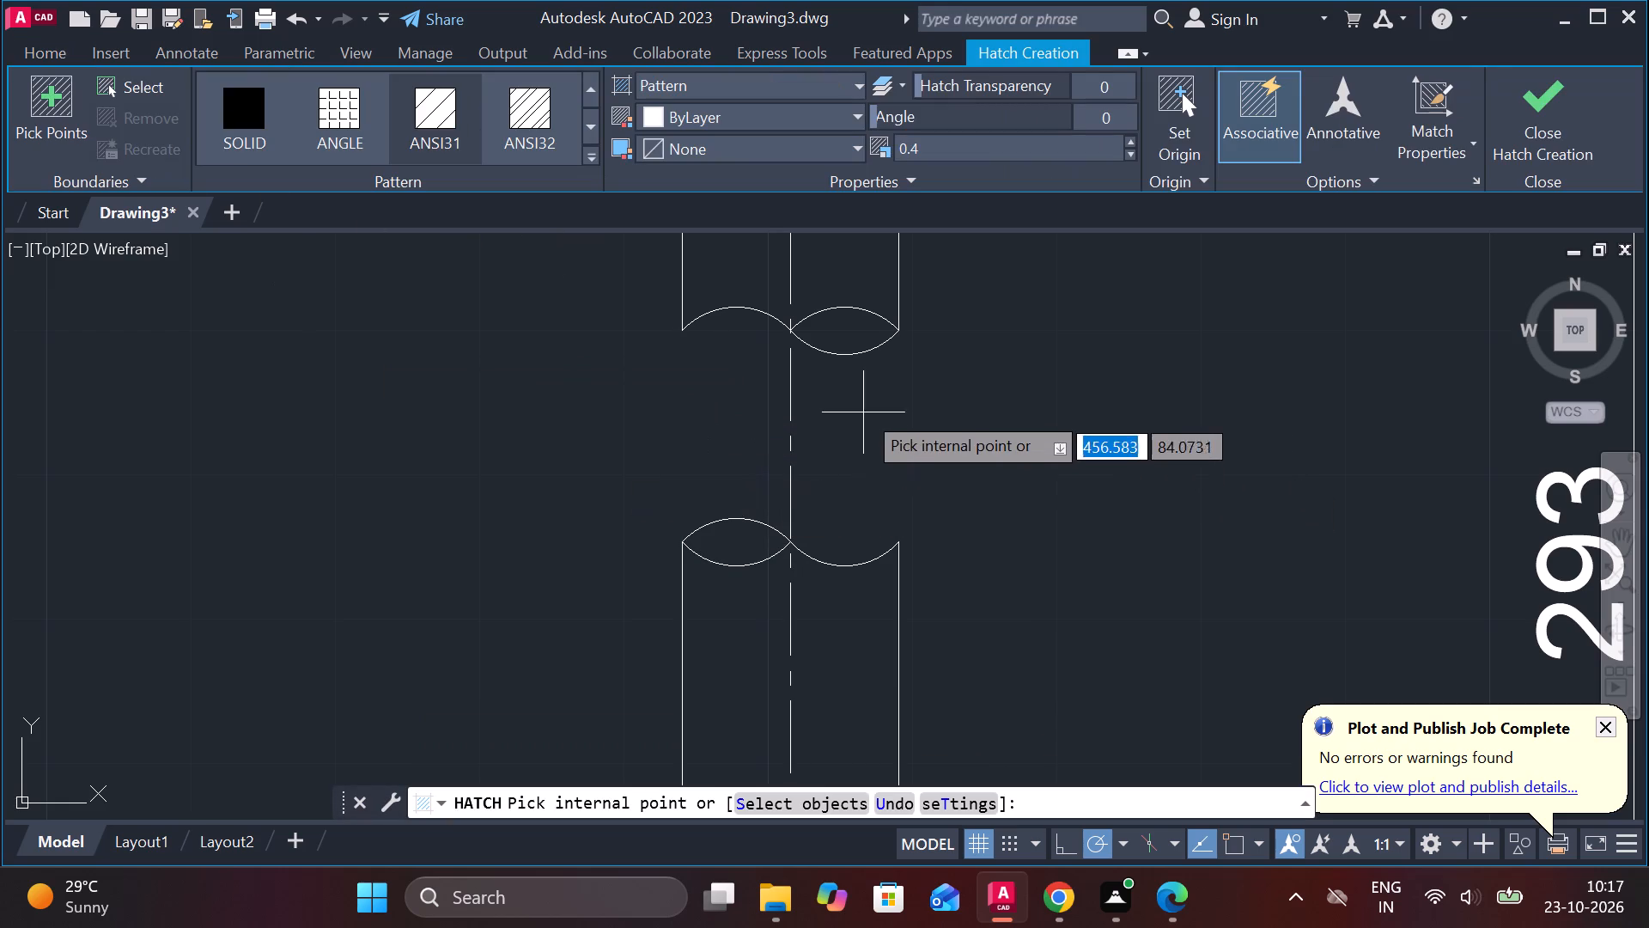
pyautogui.click(843, 352)
pyautogui.click(753, 530)
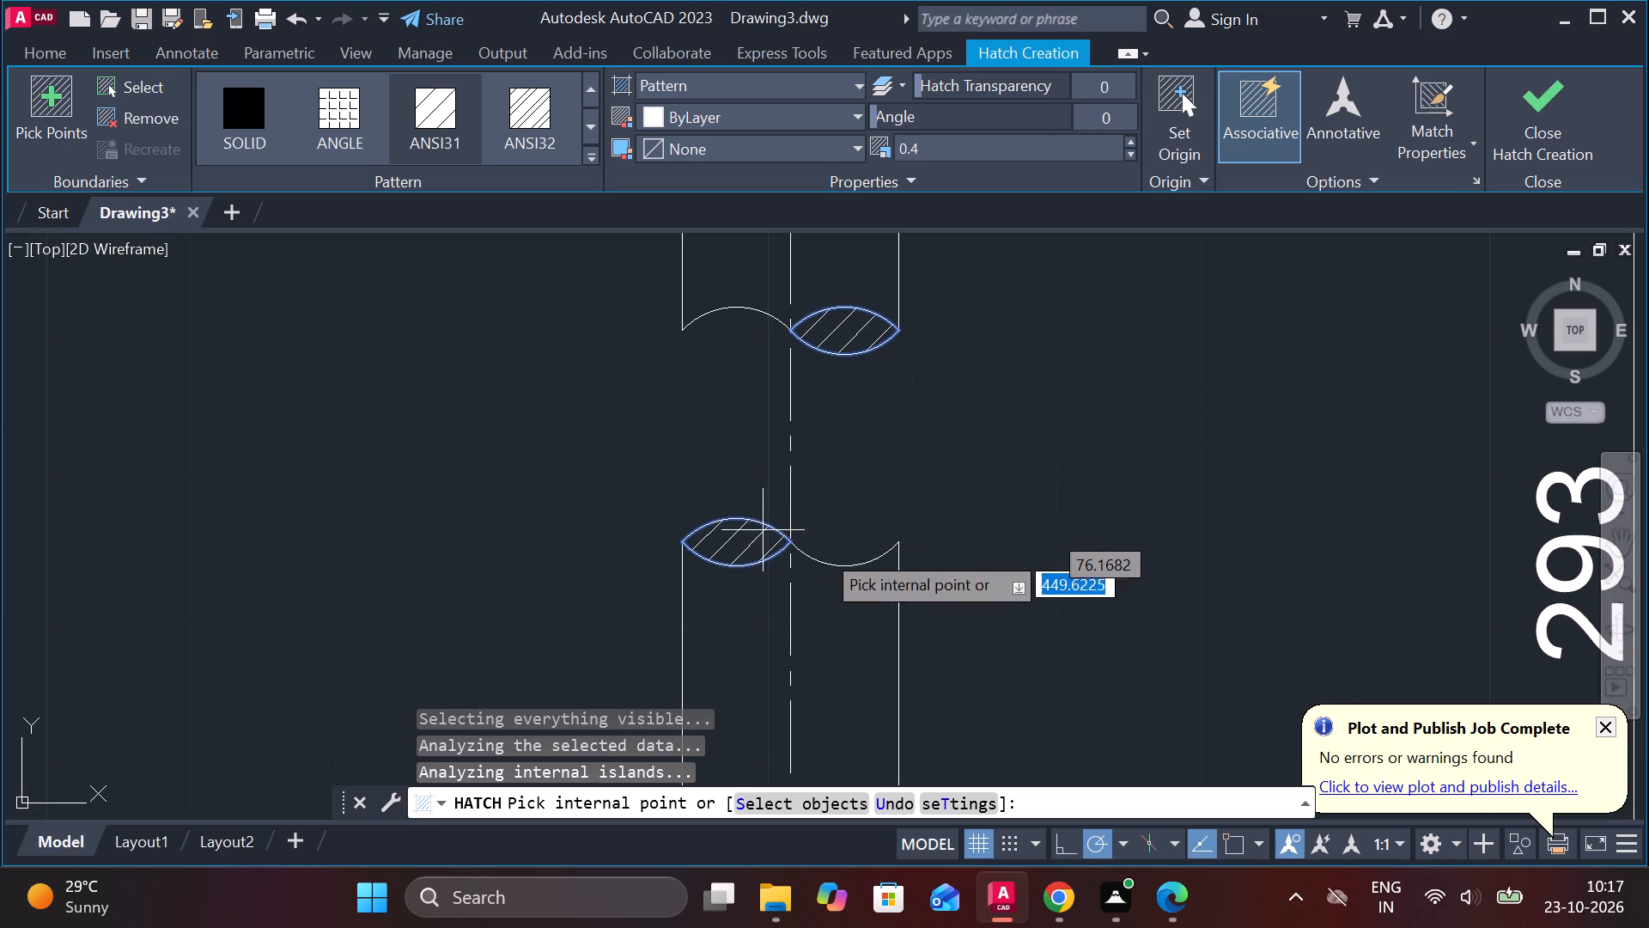
pyautogui.click(1545, 91)
# Add a multileader labelled 2 with text height 10, pointing to the shaft's left edge above the break.
pyautogui.scroll(-3, 1001, 526)
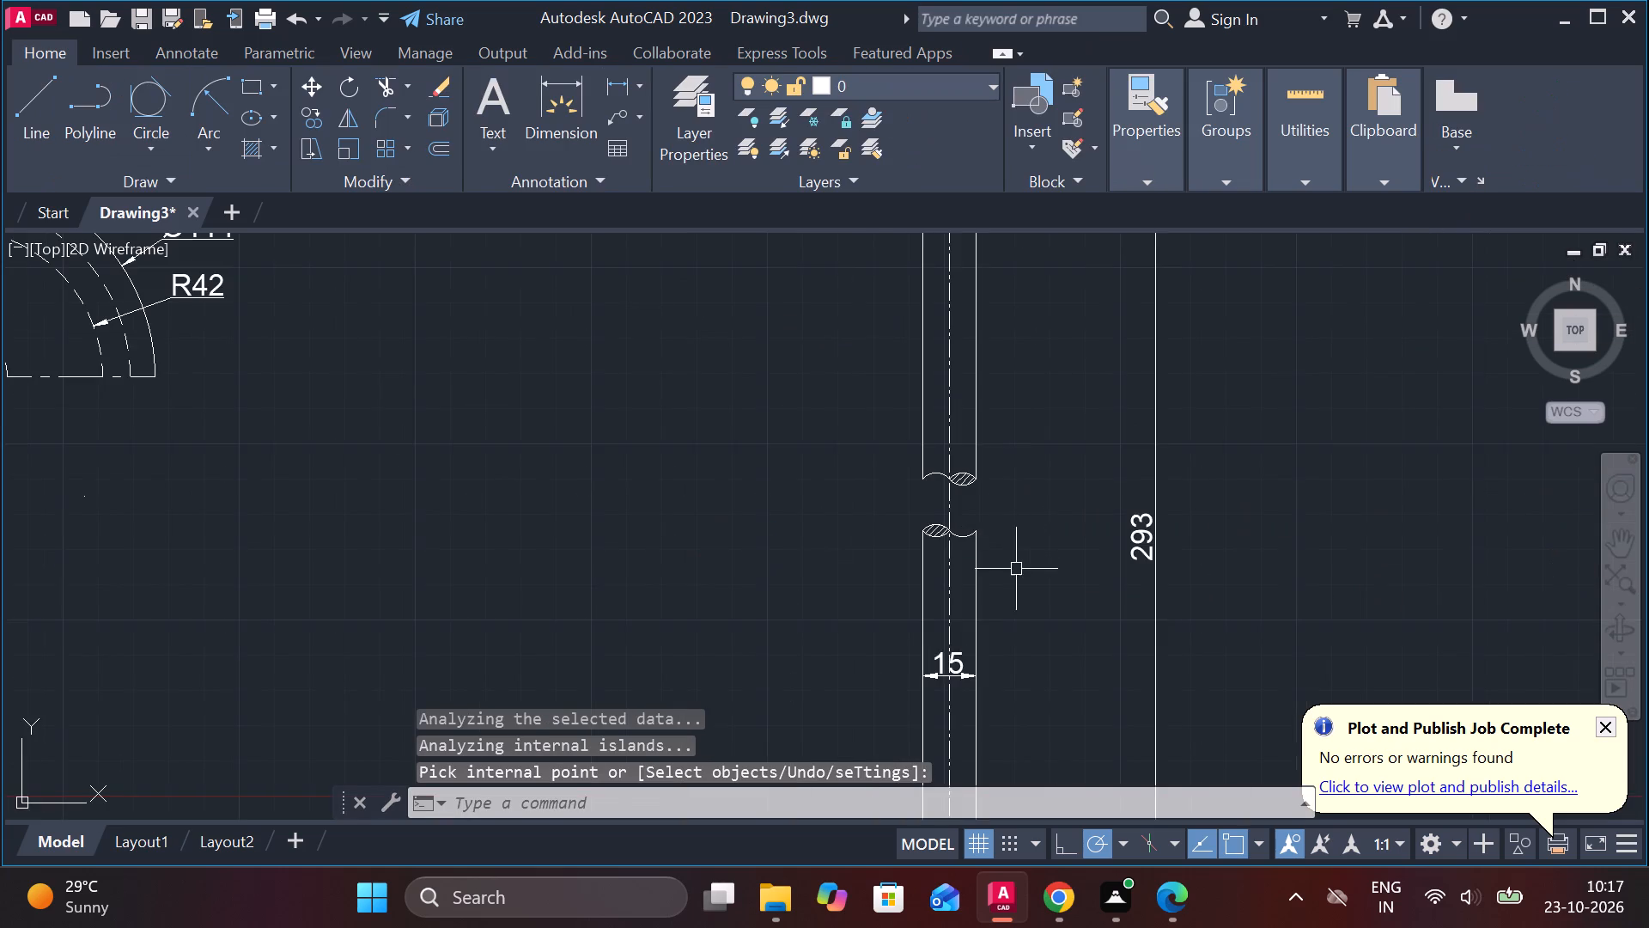
pyautogui.moveTo(1018, 572); pyautogui.dragTo(940, 468, button='middle')
pyautogui.scroll(-1, 940, 466)
pyautogui.scroll(-1, 980, 525)
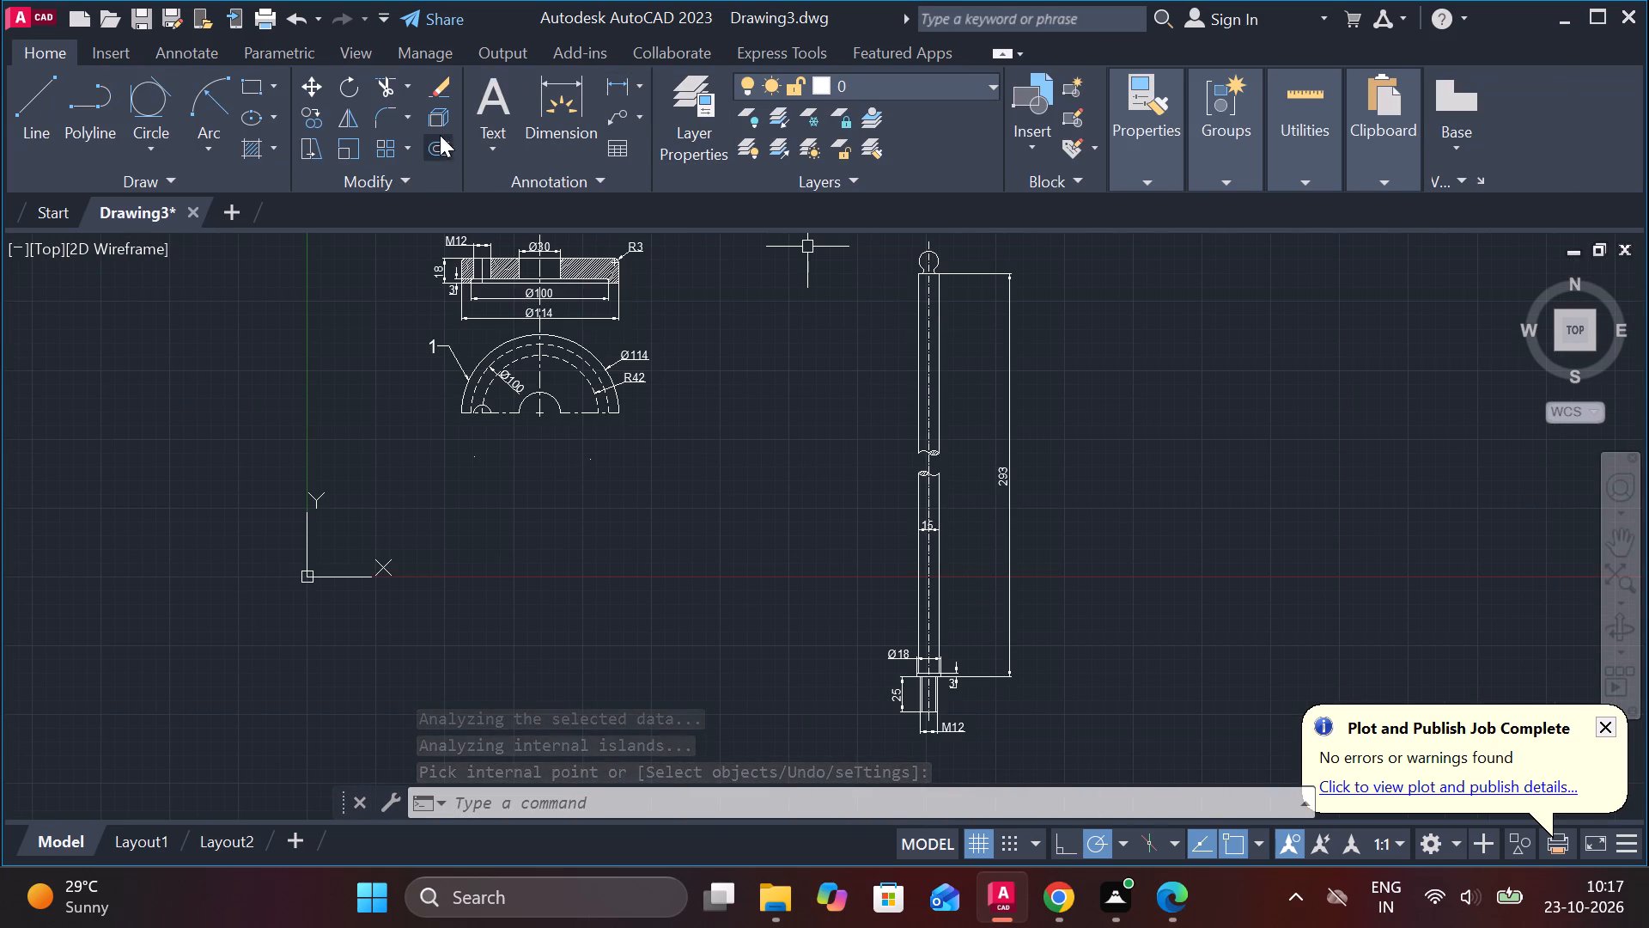
pyautogui.click(624, 111)
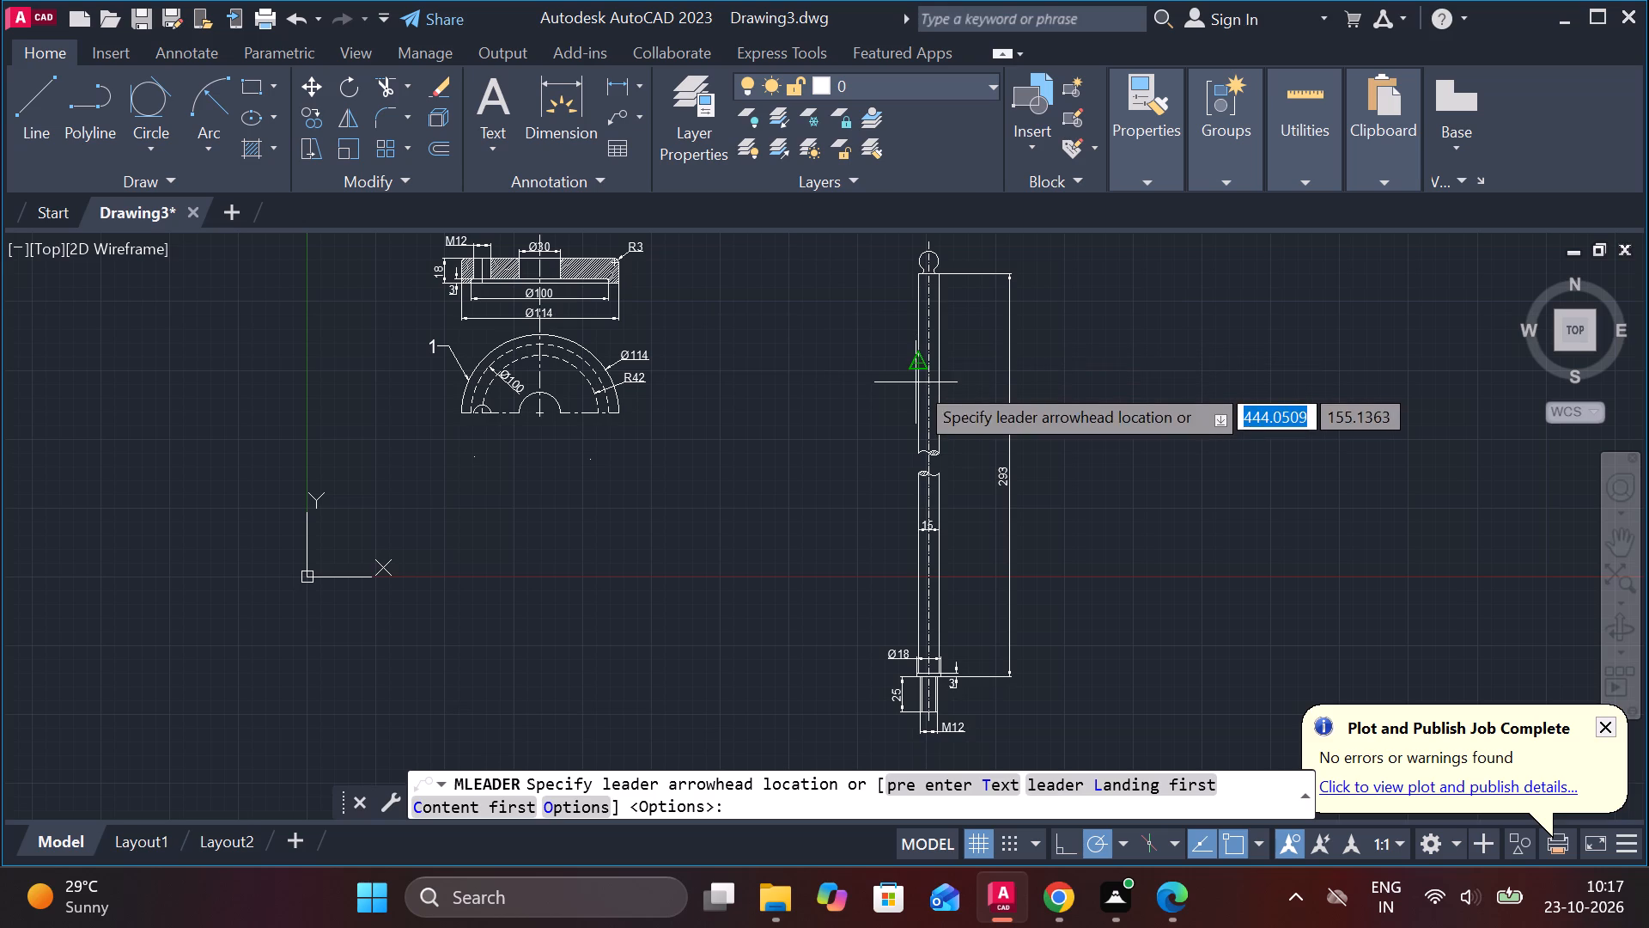
pyautogui.scroll(2, 921, 416)
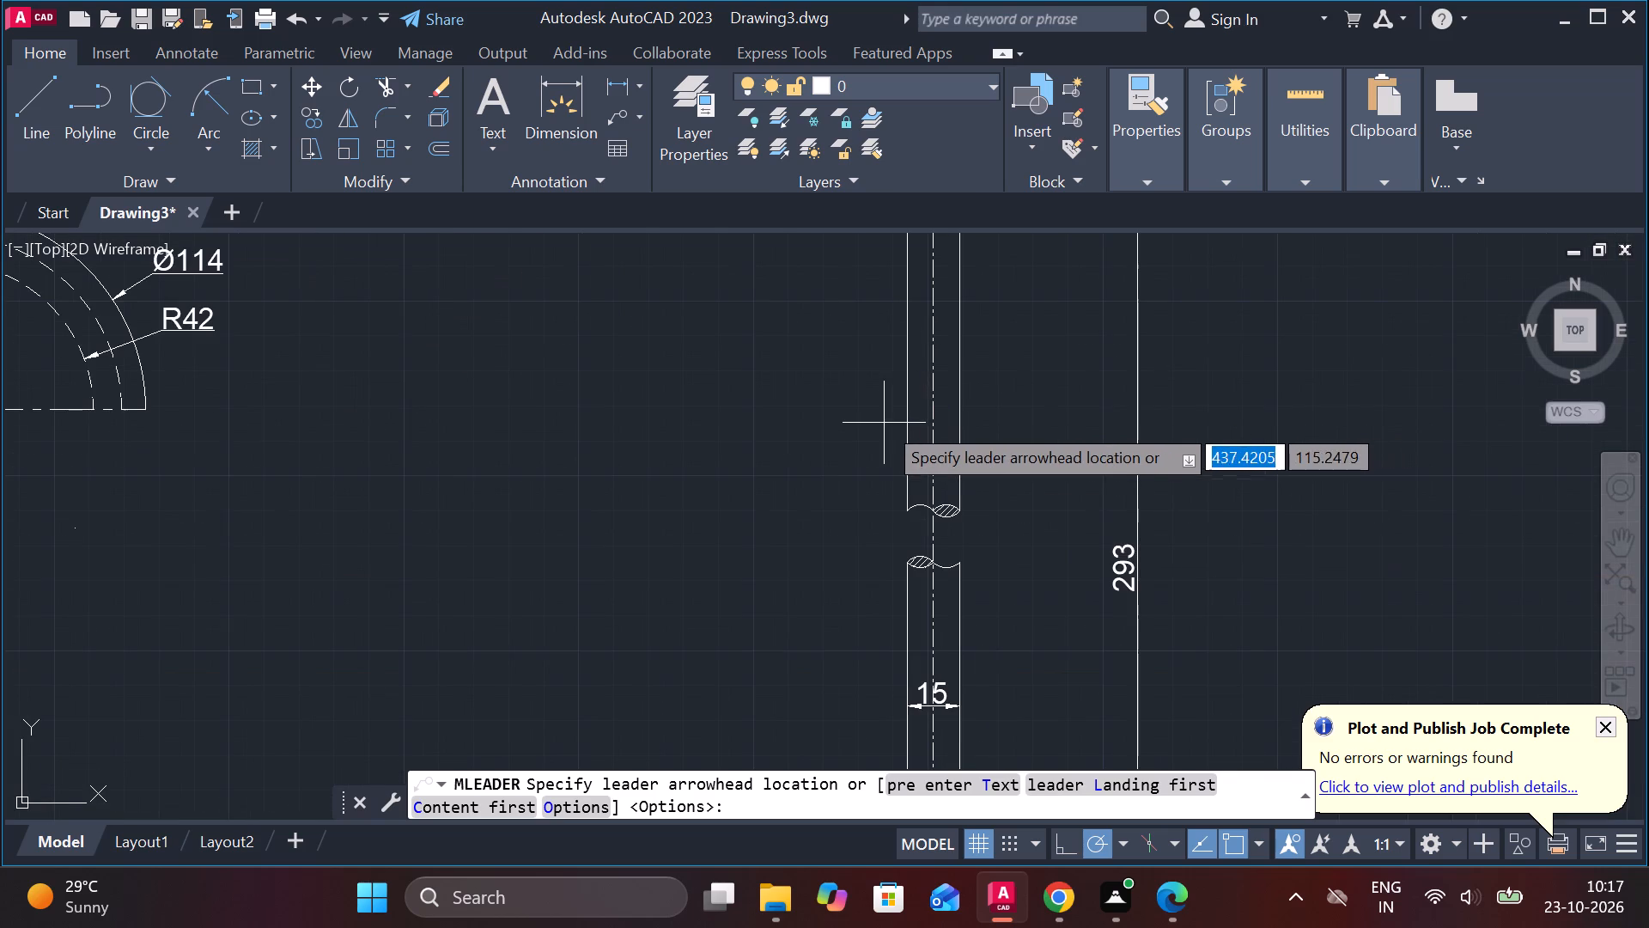
pyautogui.click(896, 407)
pyautogui.click(777, 288)
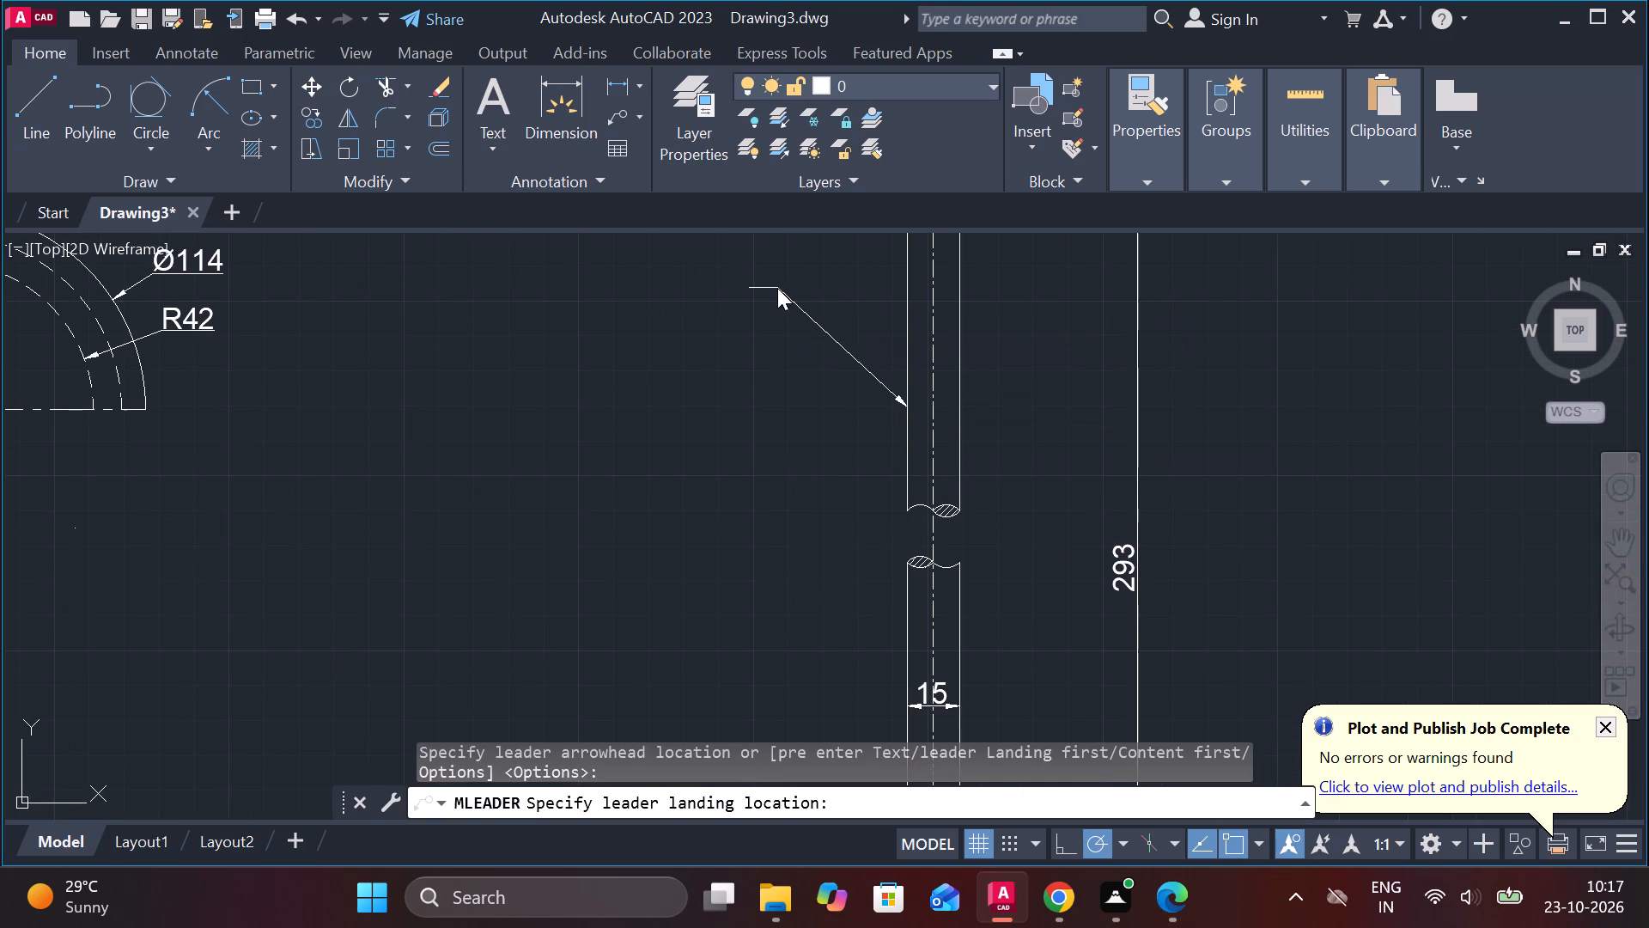
pyautogui.click(212, 117)
pyautogui.write('10')
pyautogui.press('Return')
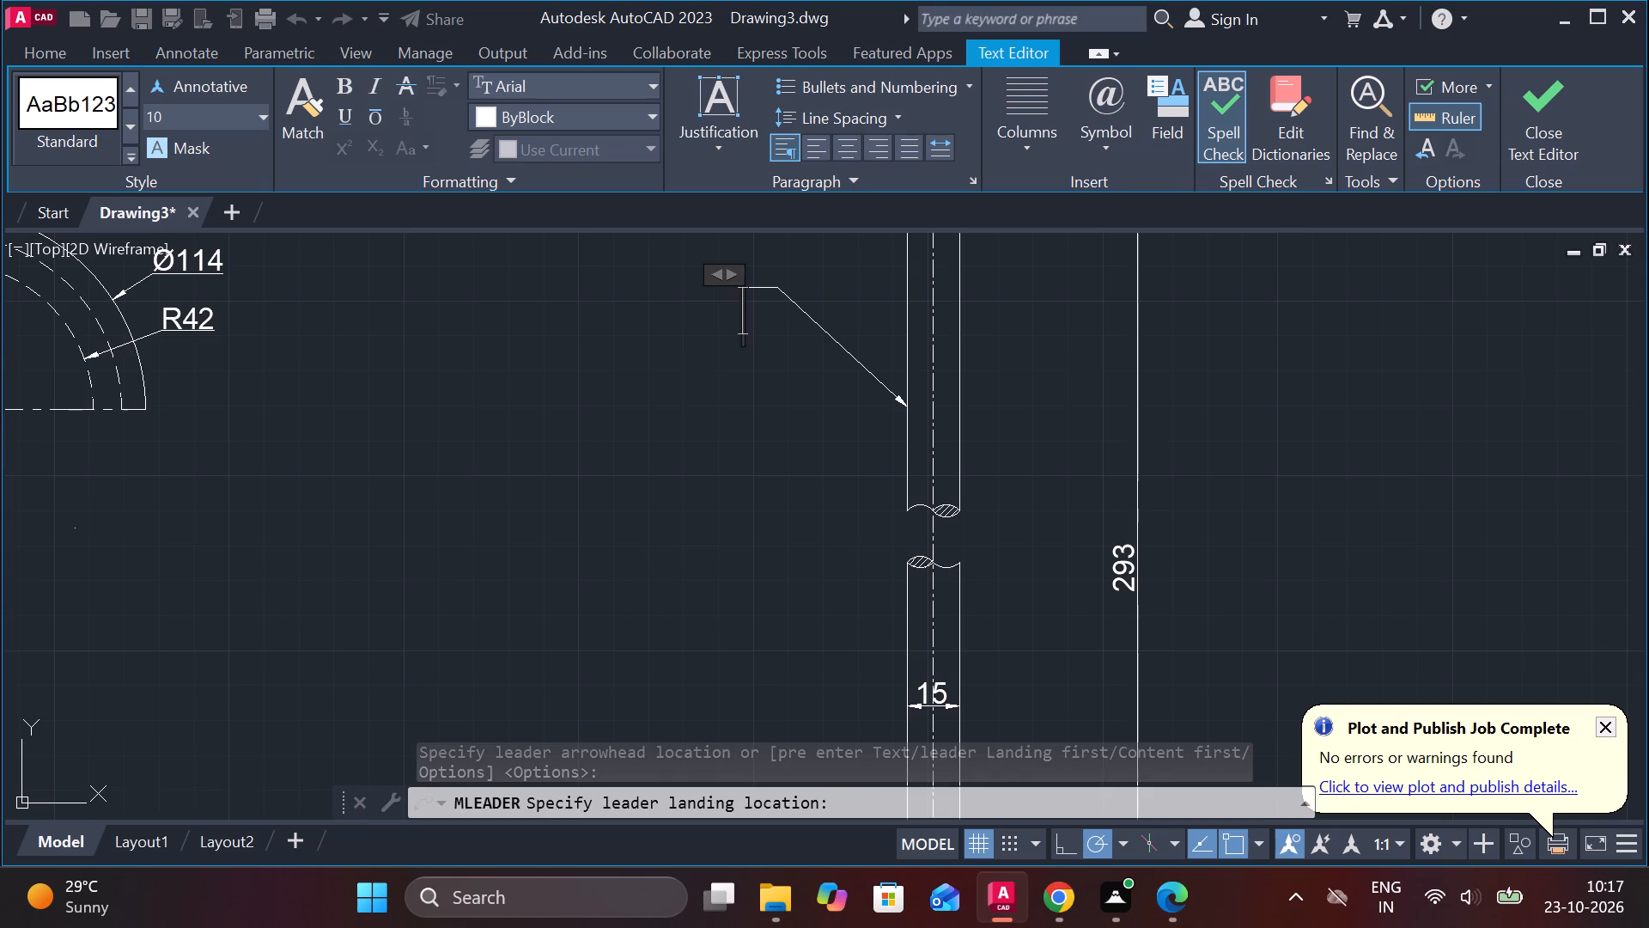
pyautogui.press('2')
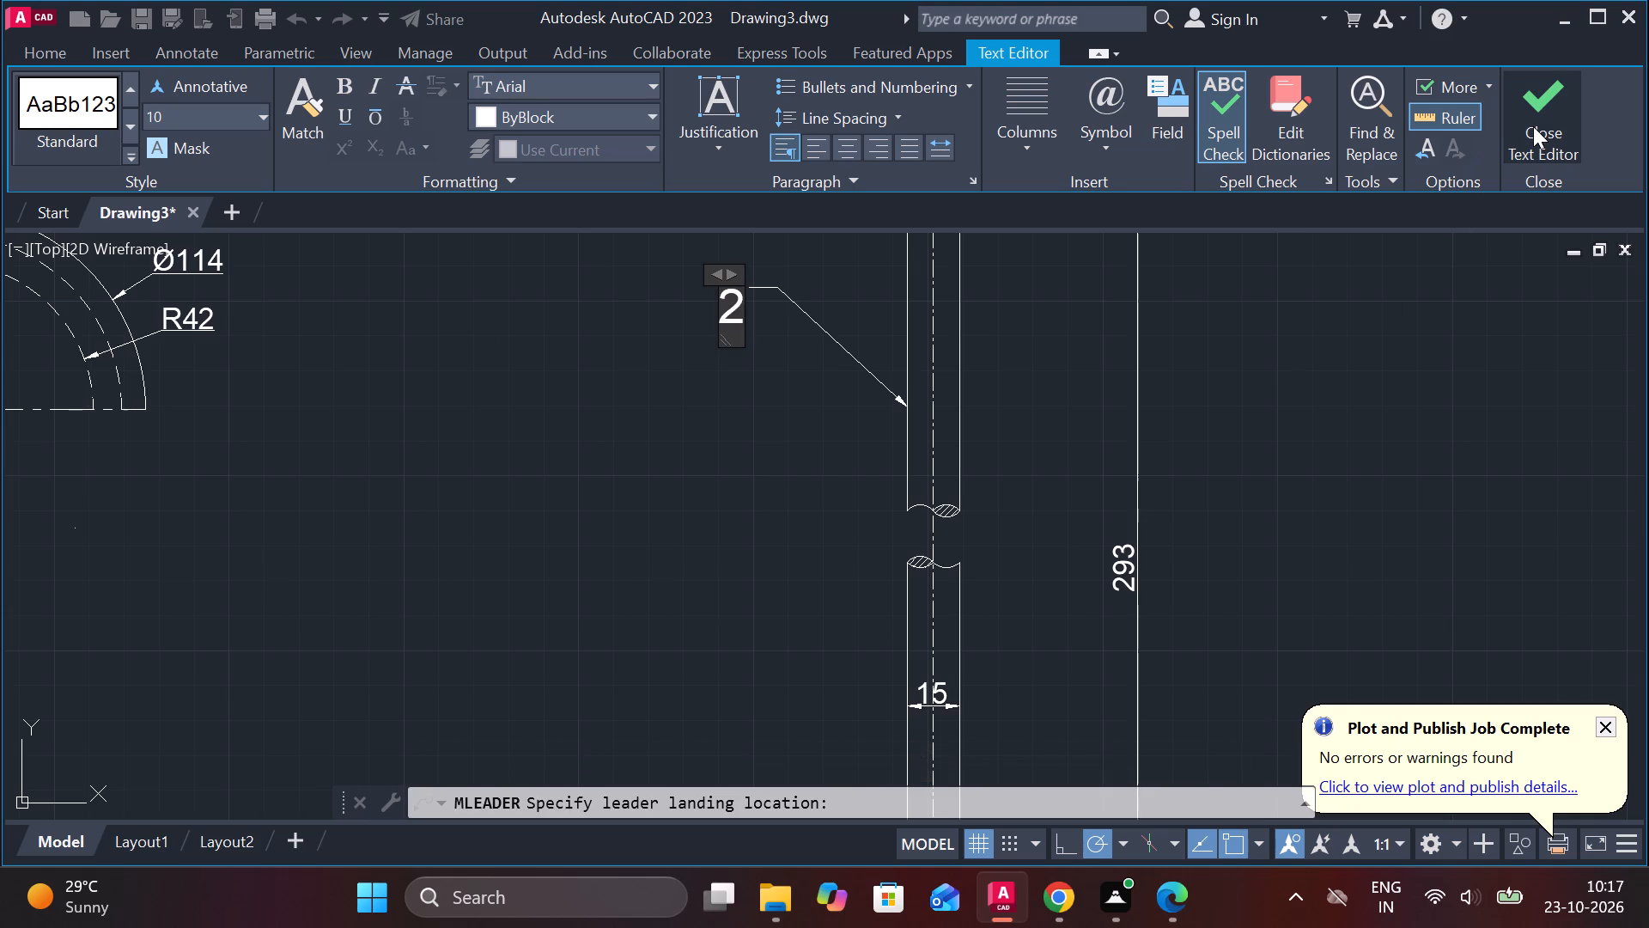
pyautogui.click(1533, 126)
# Add a vertical linear dimension from the ball end's centre to the shaft's top edge, placed right of the ball.
pyautogui.scroll(-2, 1224, 403)
pyautogui.moveTo(1224, 403); pyautogui.dragTo(1146, 513, button='middle')
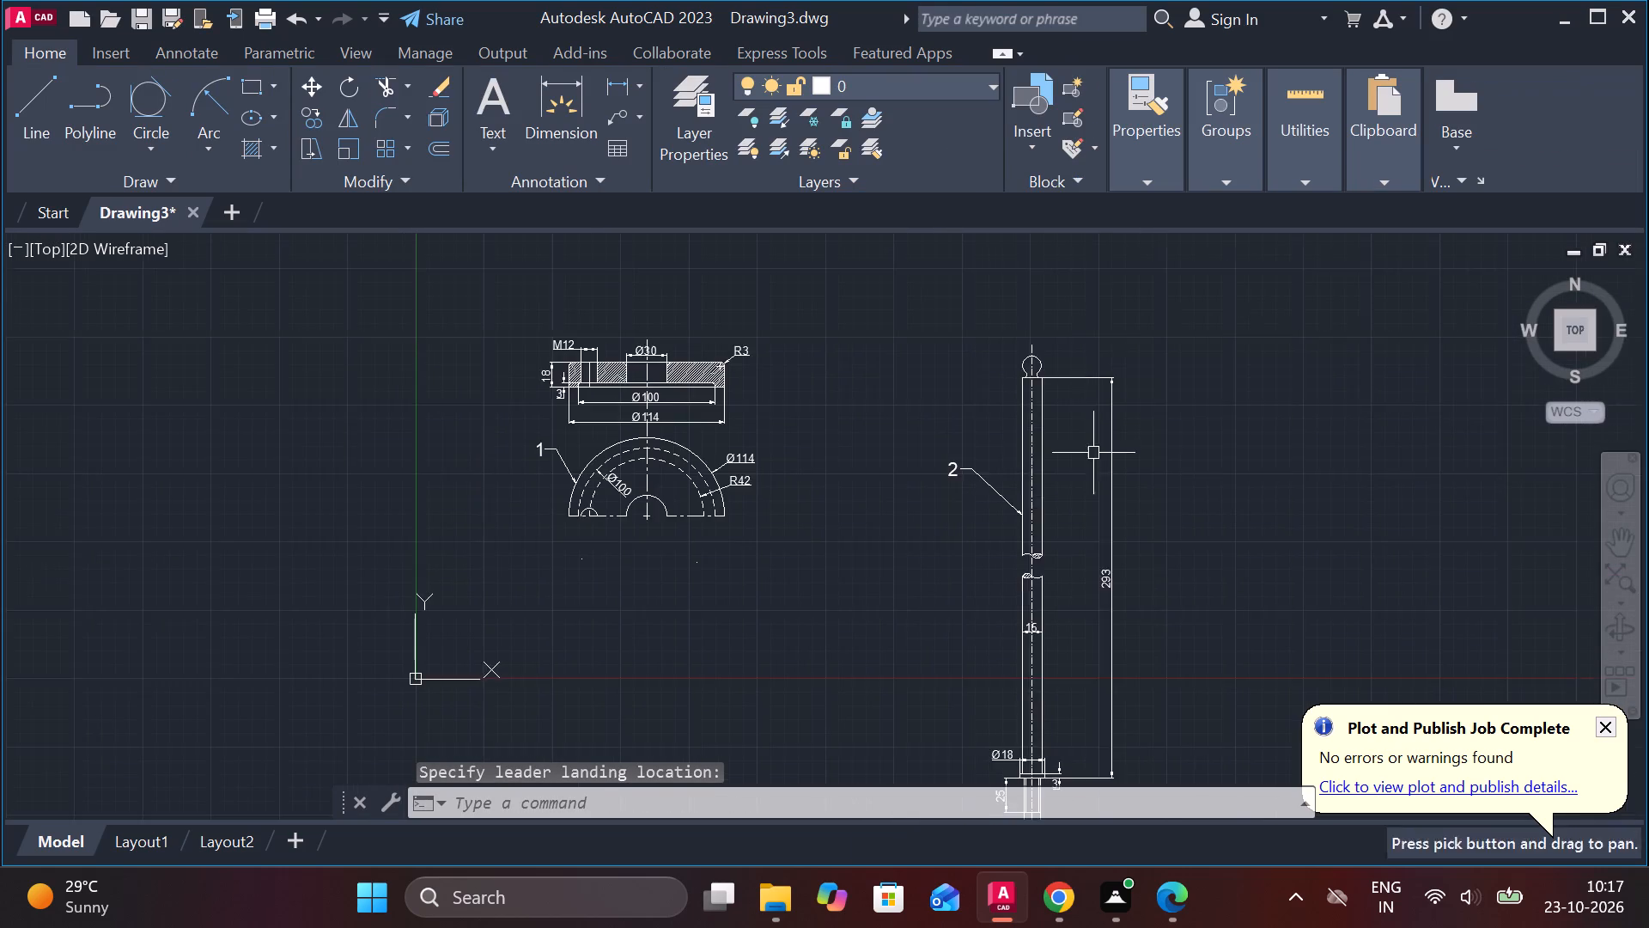
pyautogui.scroll(2, 1073, 345)
pyautogui.click(623, 87)
pyautogui.scroll(2, 1015, 393)
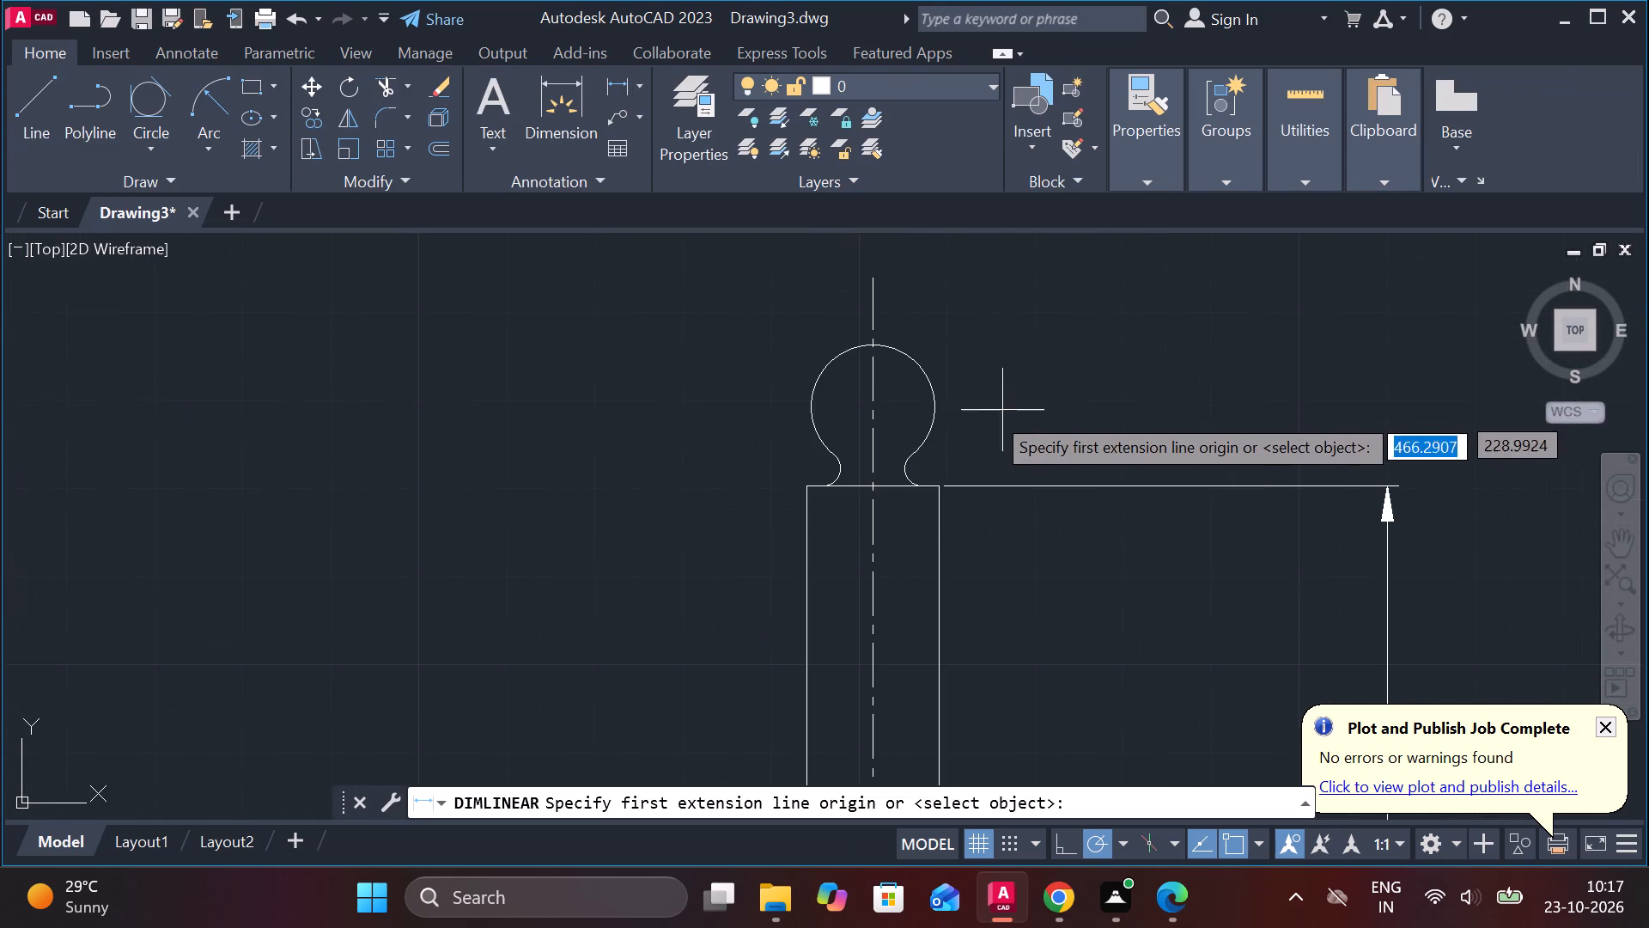
pyautogui.click(863, 406)
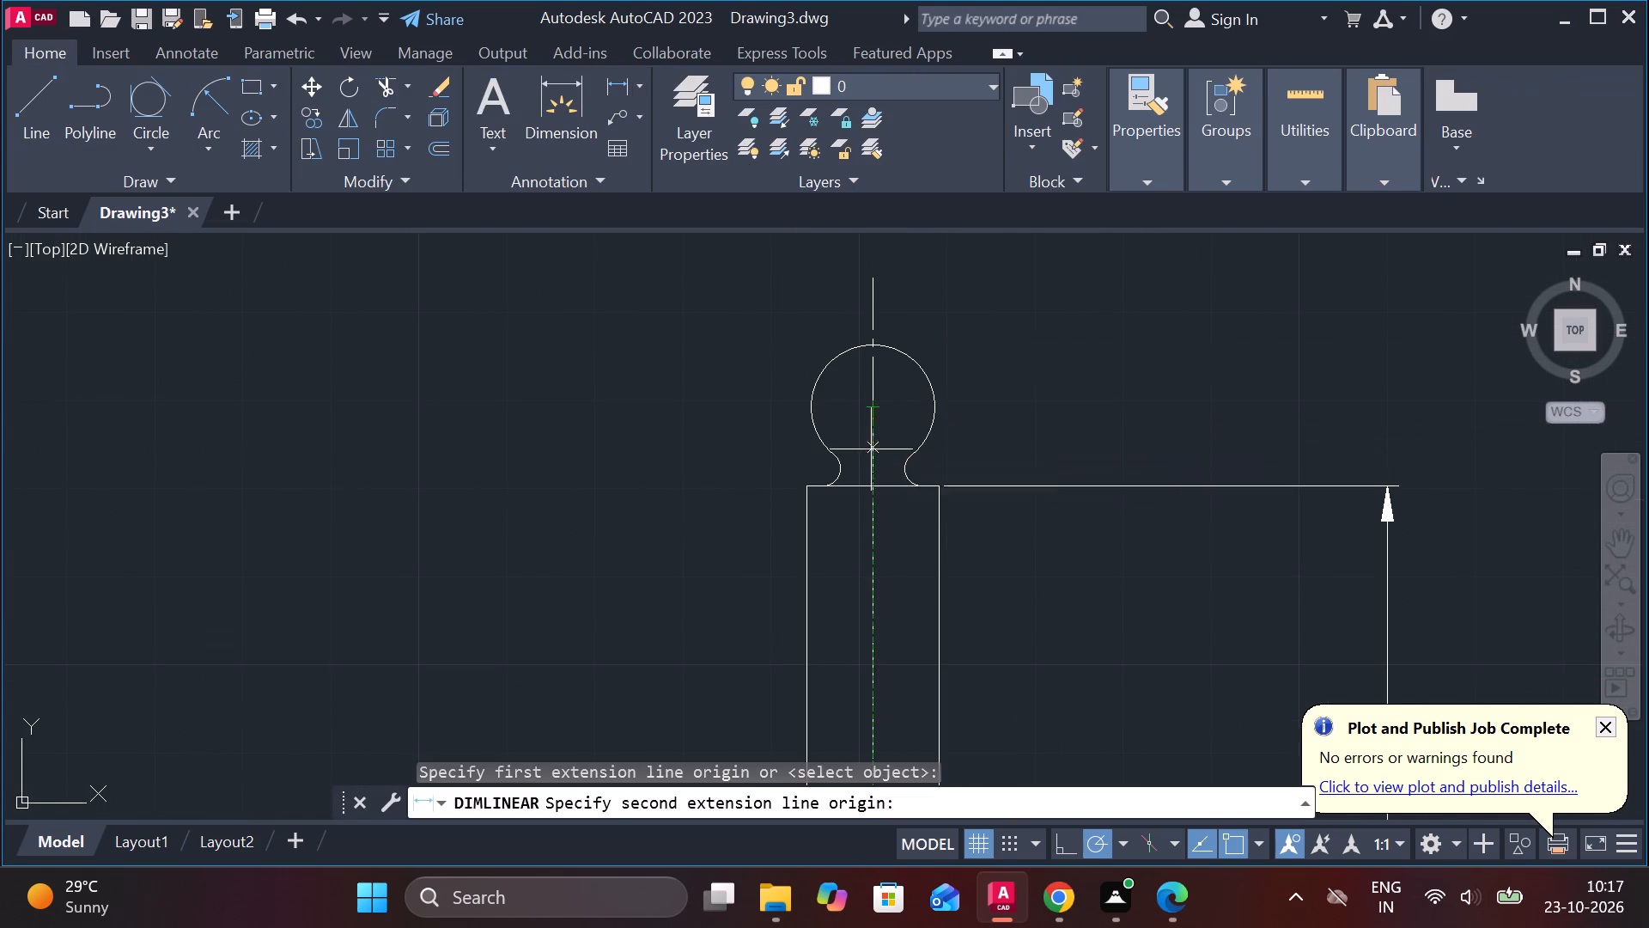
pyautogui.click(868, 491)
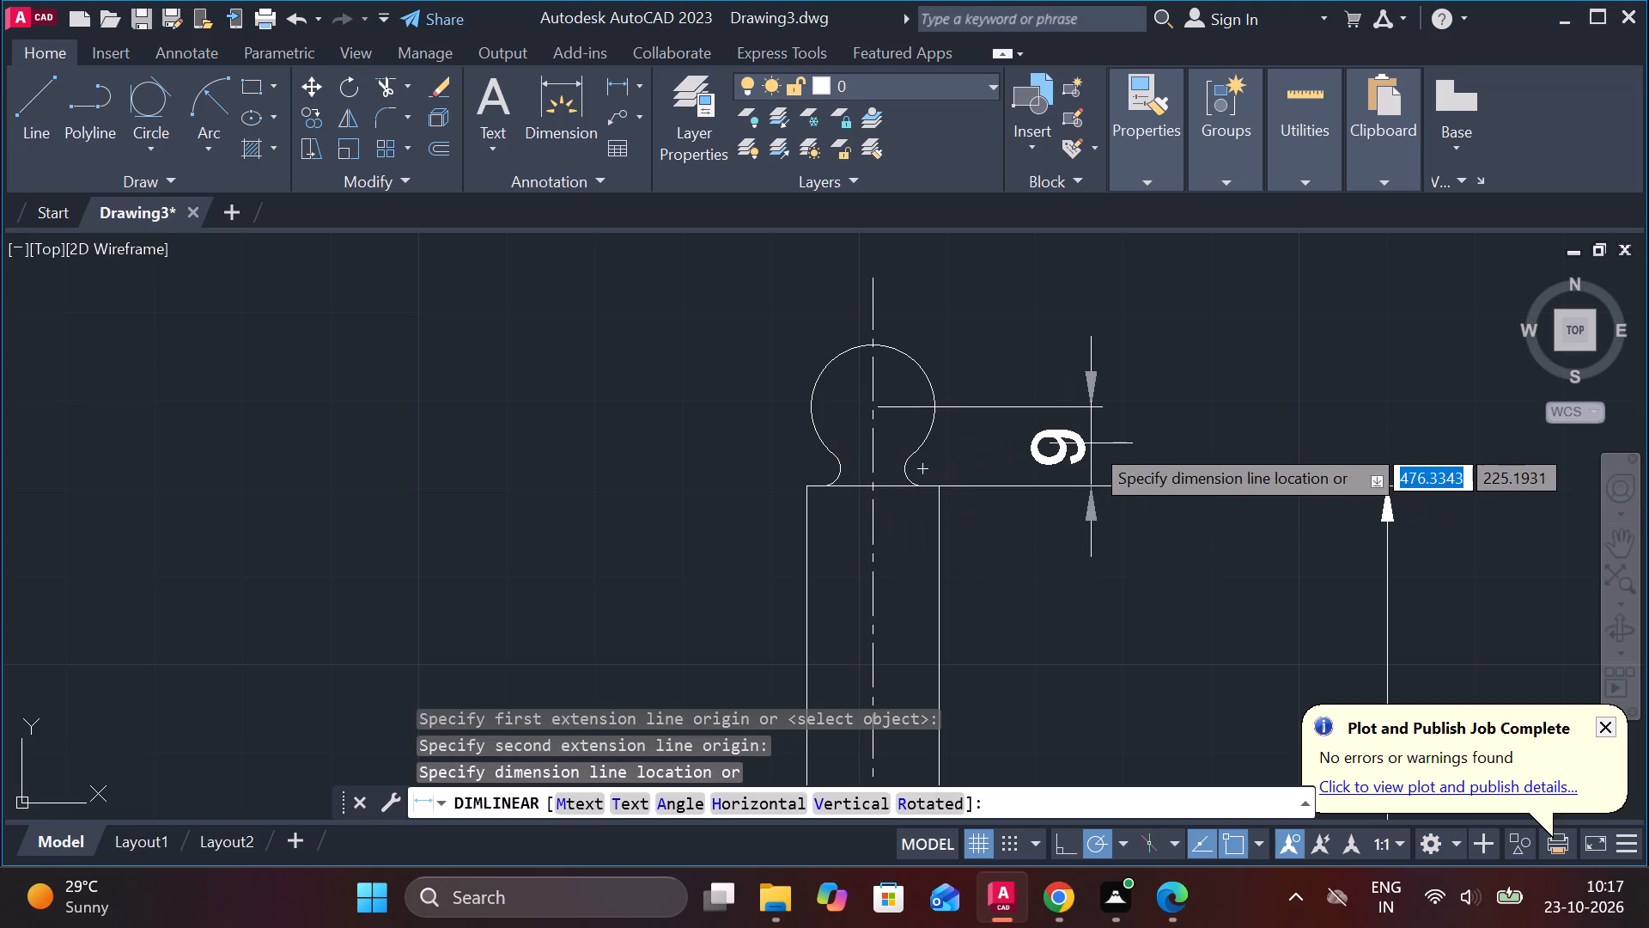
pyautogui.click(1191, 447)
# Move the 293 length dimension line closer to the shaft, inside the 9 dimension at the ball end.
pyautogui.scroll(-3, 1197, 472)
pyautogui.scroll(-2, 1246, 611)
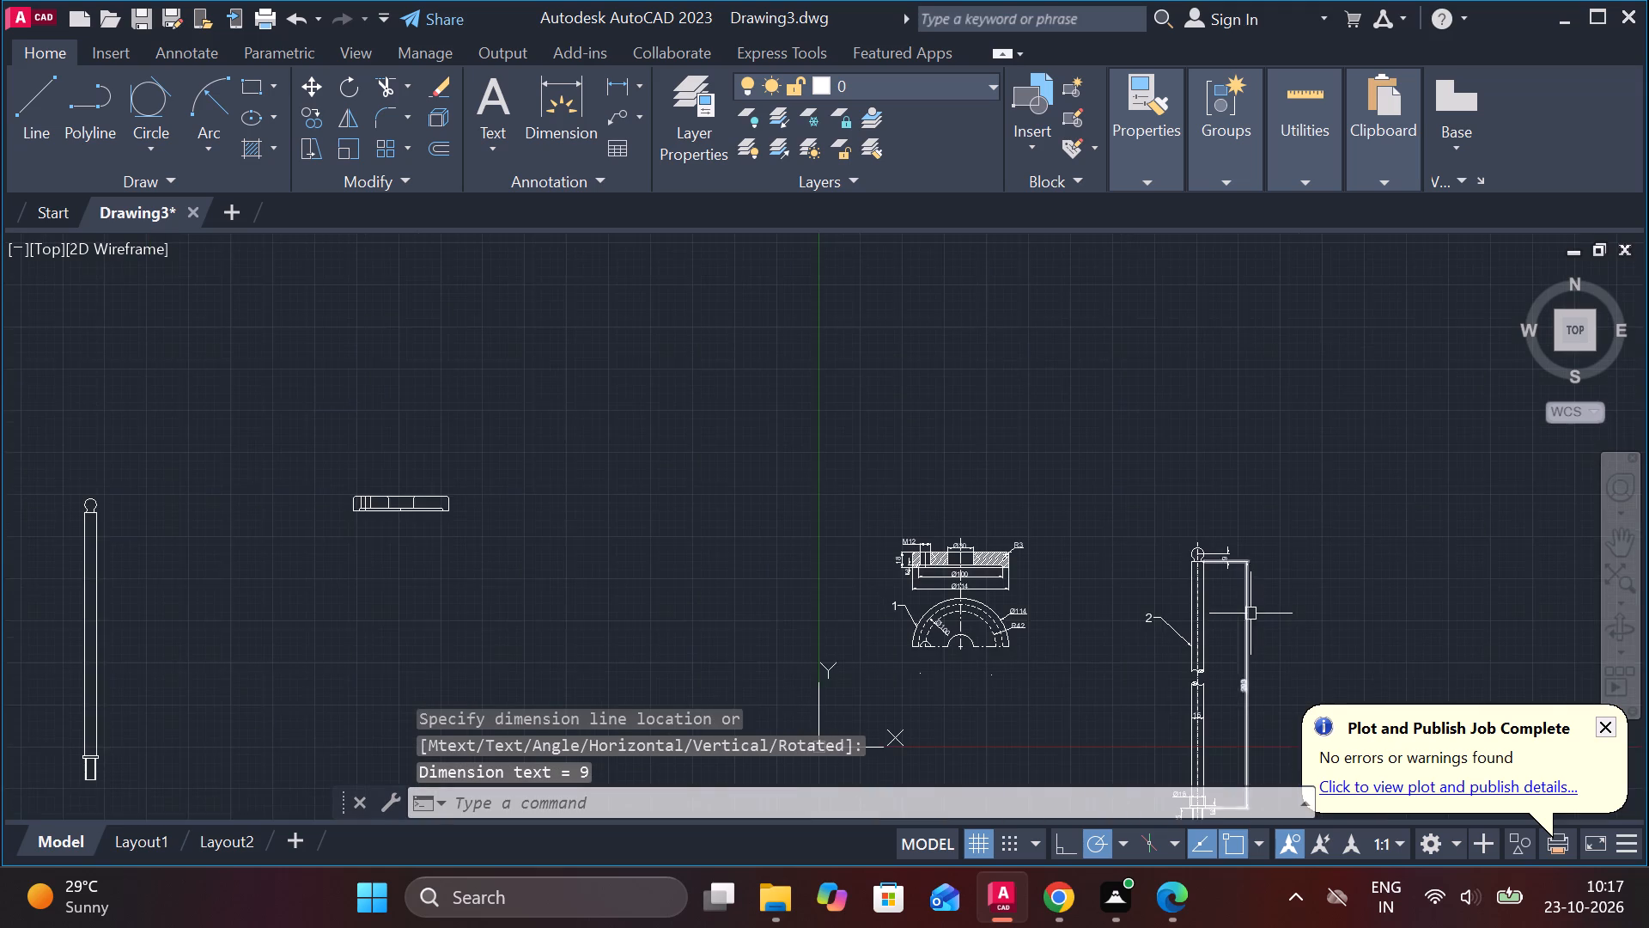
pyautogui.moveTo(1255, 615); pyautogui.dragTo(1184, 432, button='middle')
pyautogui.scroll(2, 1185, 514)
pyautogui.click(1156, 462)
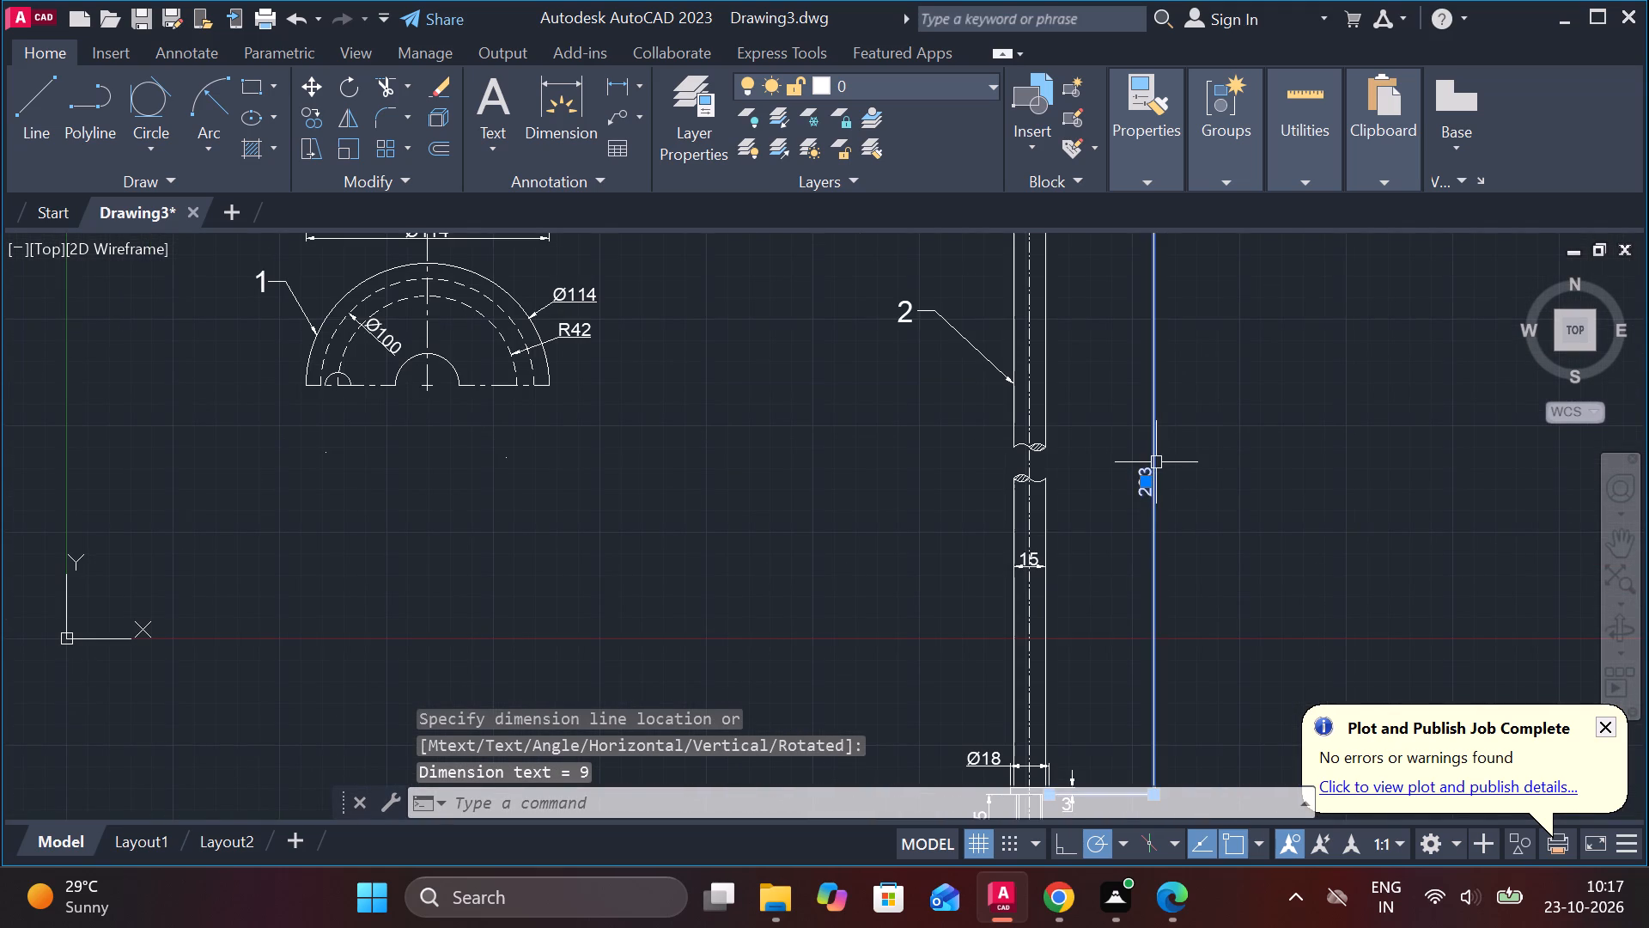
pyautogui.moveTo(1205, 411); pyautogui.dragTo(1147, 724, button='middle')
pyautogui.scroll(2, 1112, 470)
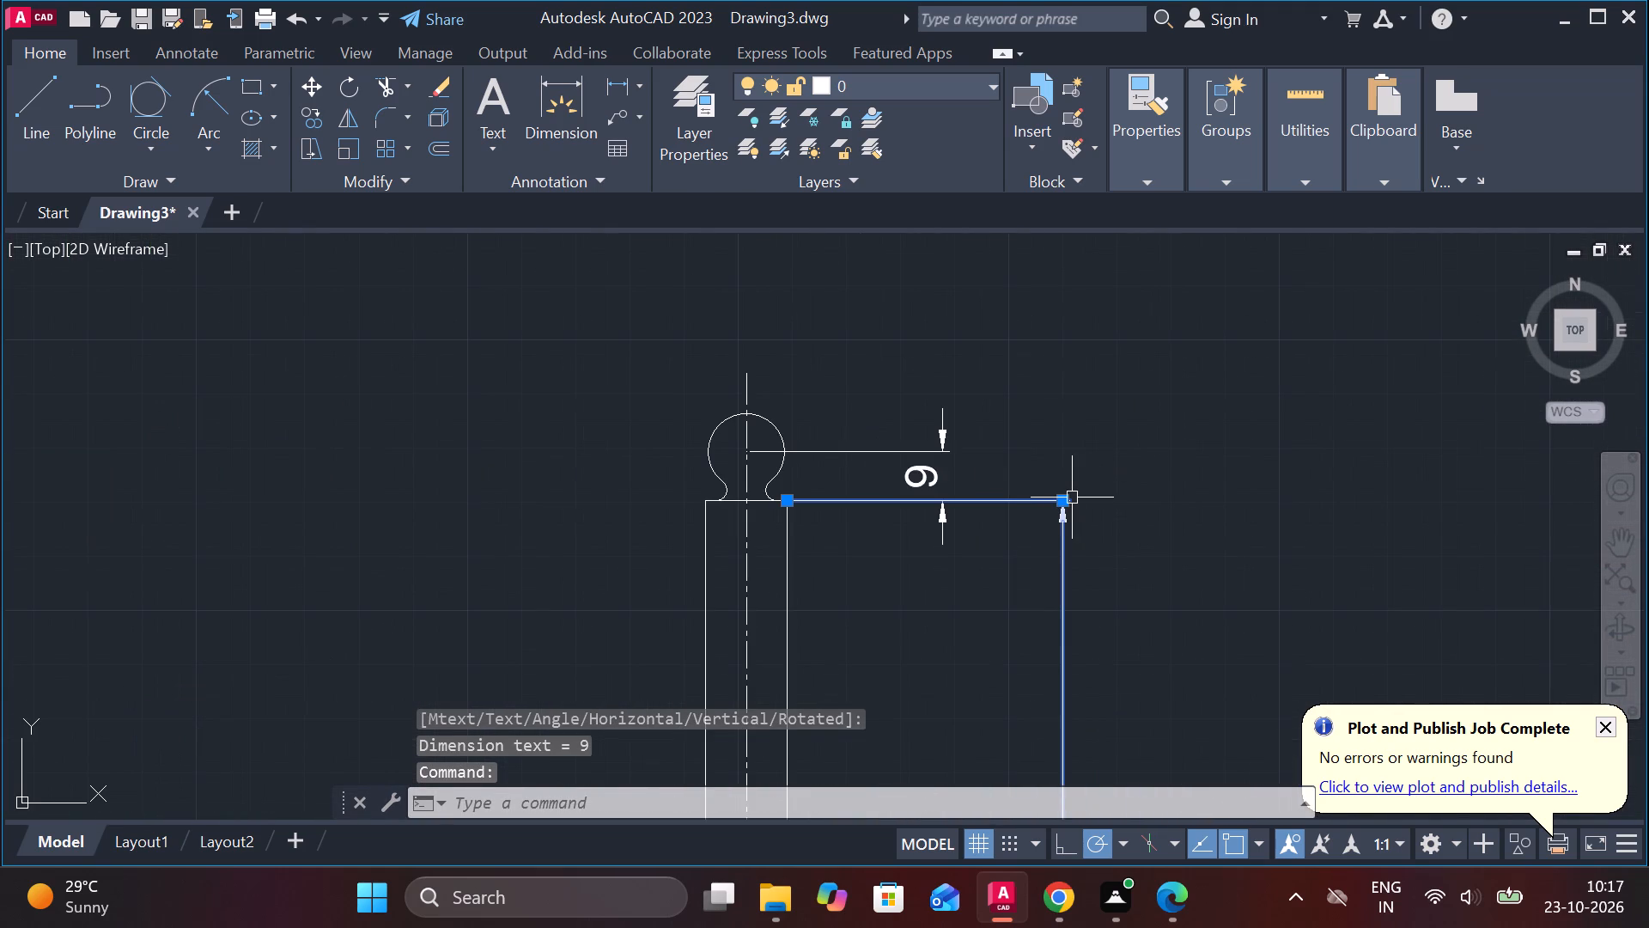
pyautogui.click(1063, 501)
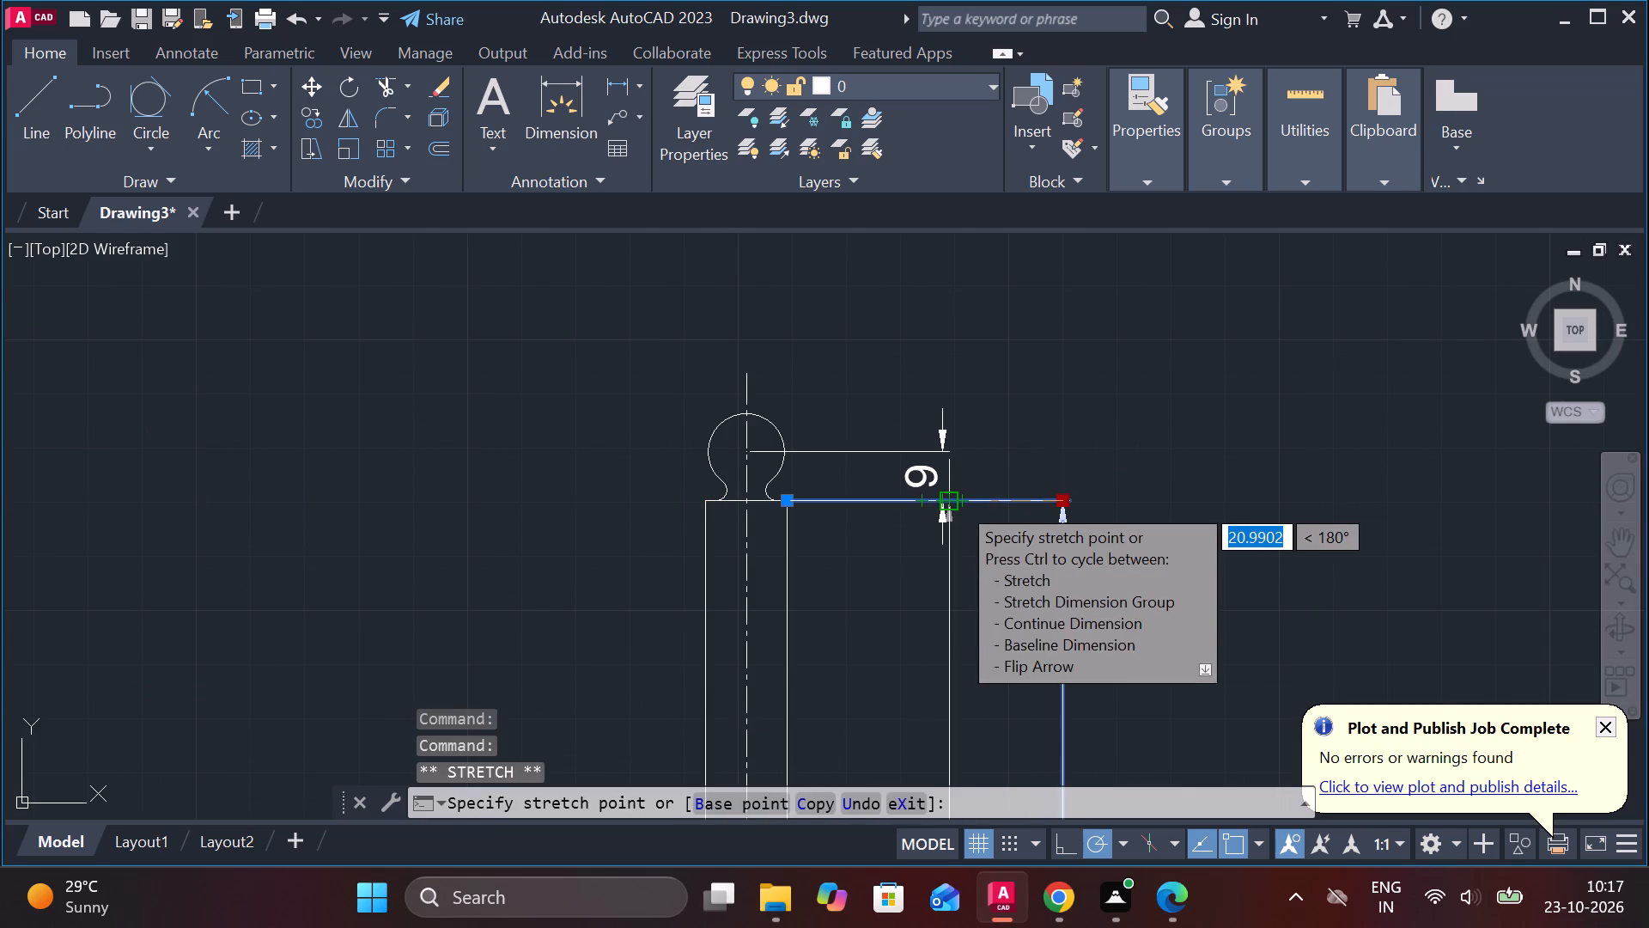
pyautogui.click(891, 504)
pyautogui.scroll(-3, 923, 522)
pyautogui.scroll(-2, 953, 617)
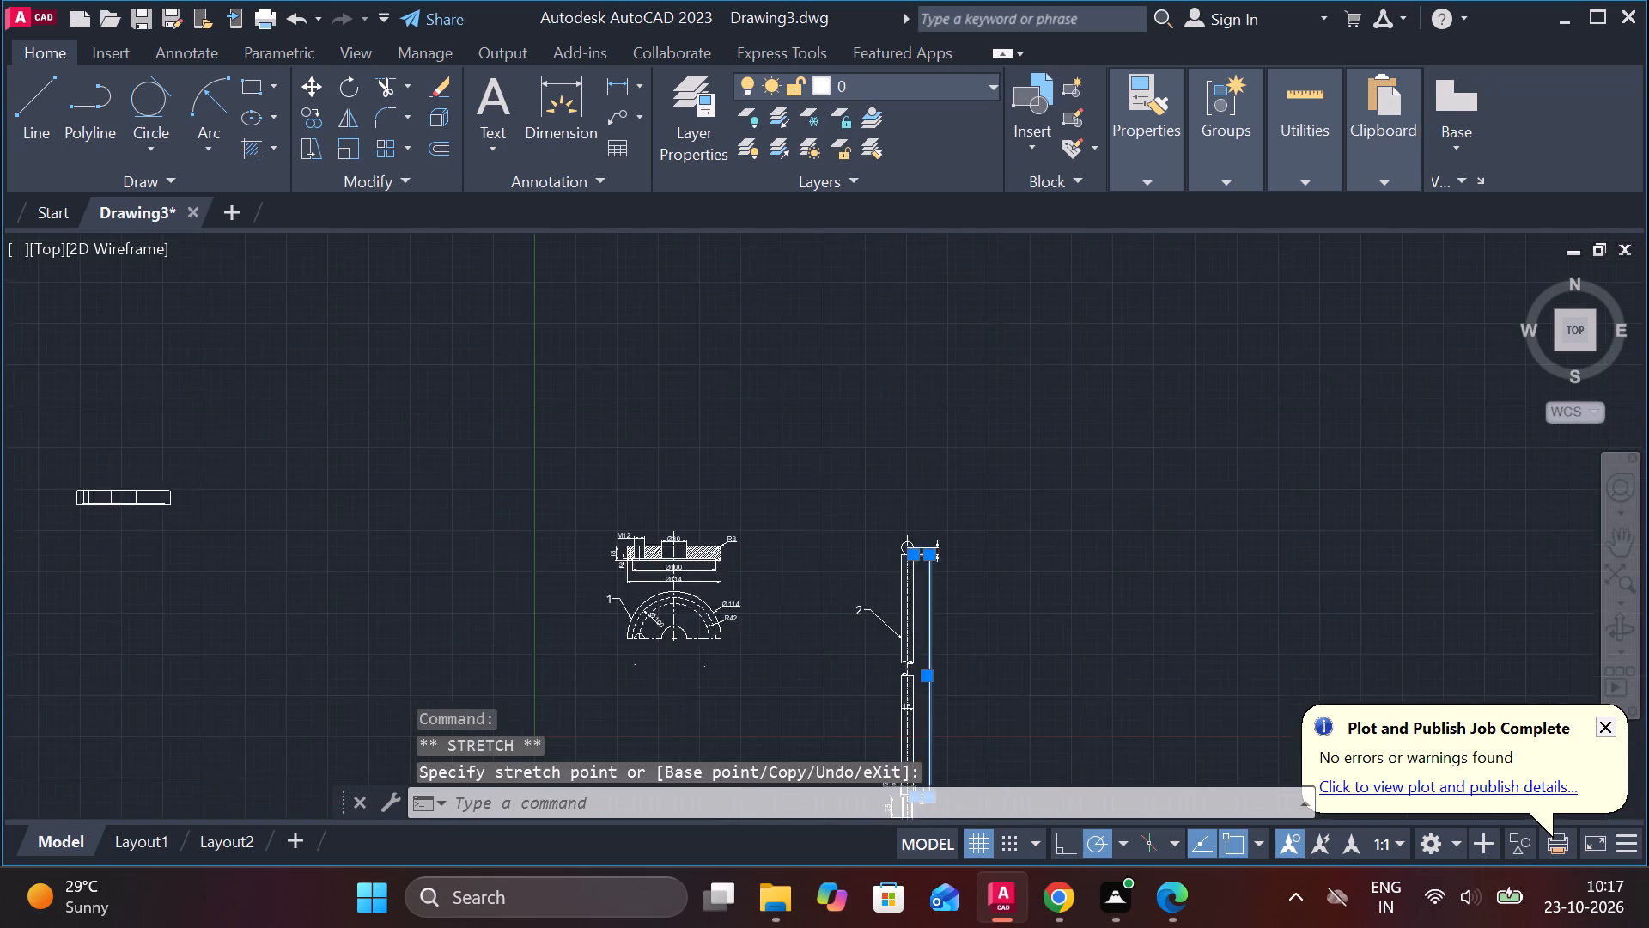
pyautogui.scroll(2, 958, 657)
pyautogui.press('Escape')
# Move the 9 dimension line at the ball end inward until it aligns with the 293 length dimension line.
pyautogui.scroll(3, 930, 440)
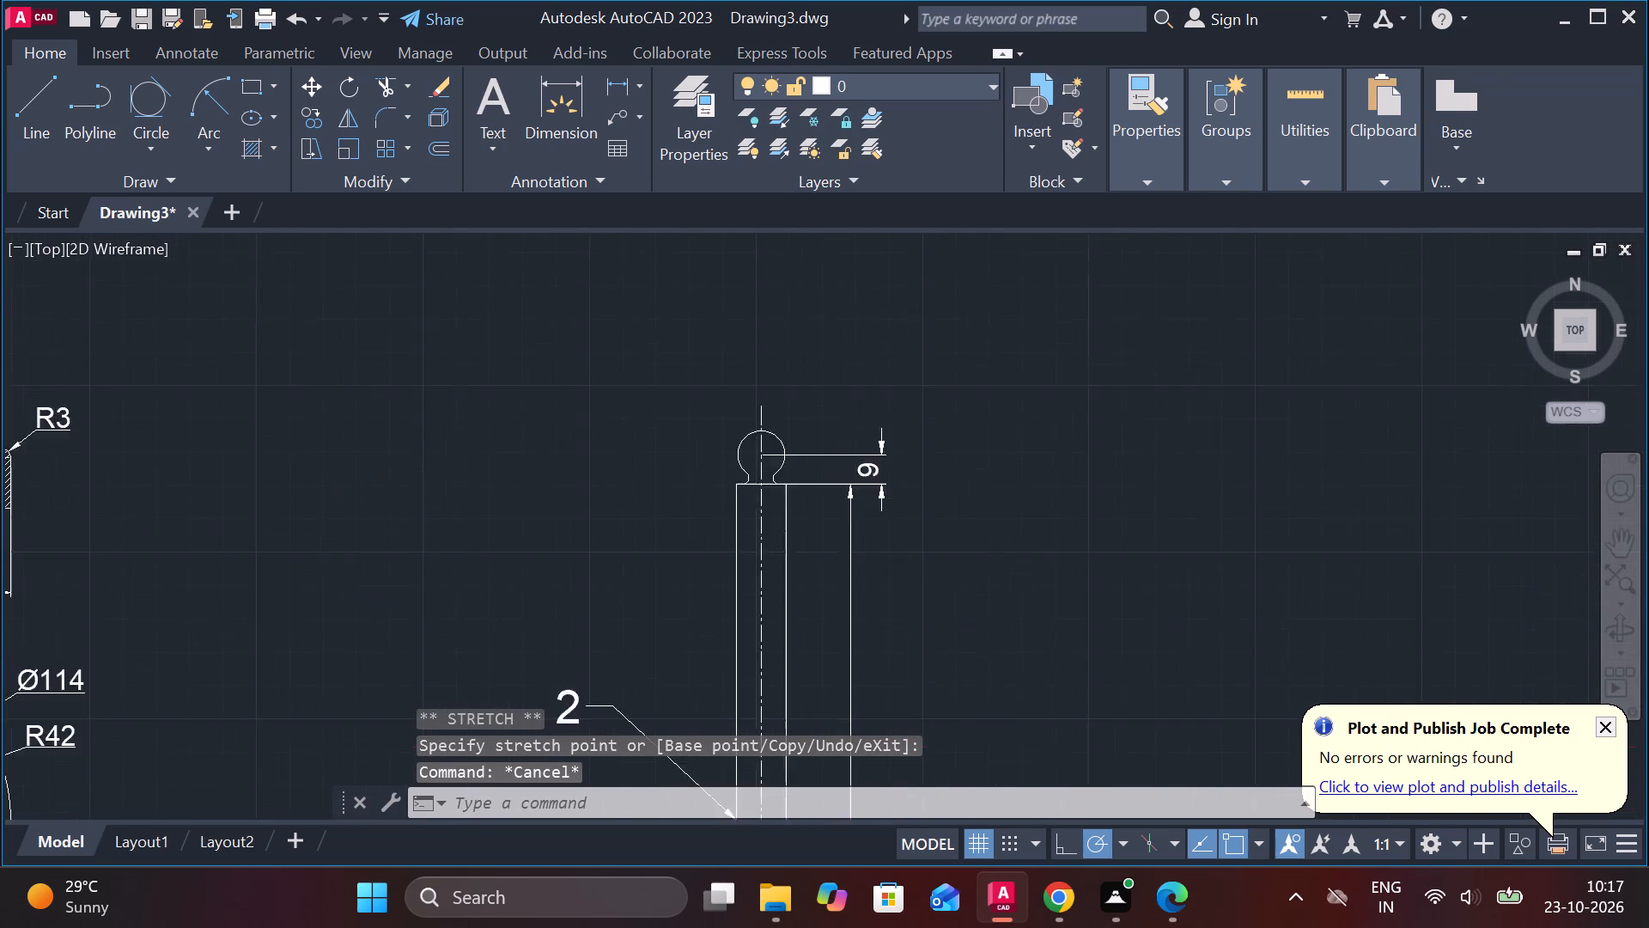
pyautogui.click(841, 470)
pyautogui.press('Escape')
pyautogui.click(824, 492)
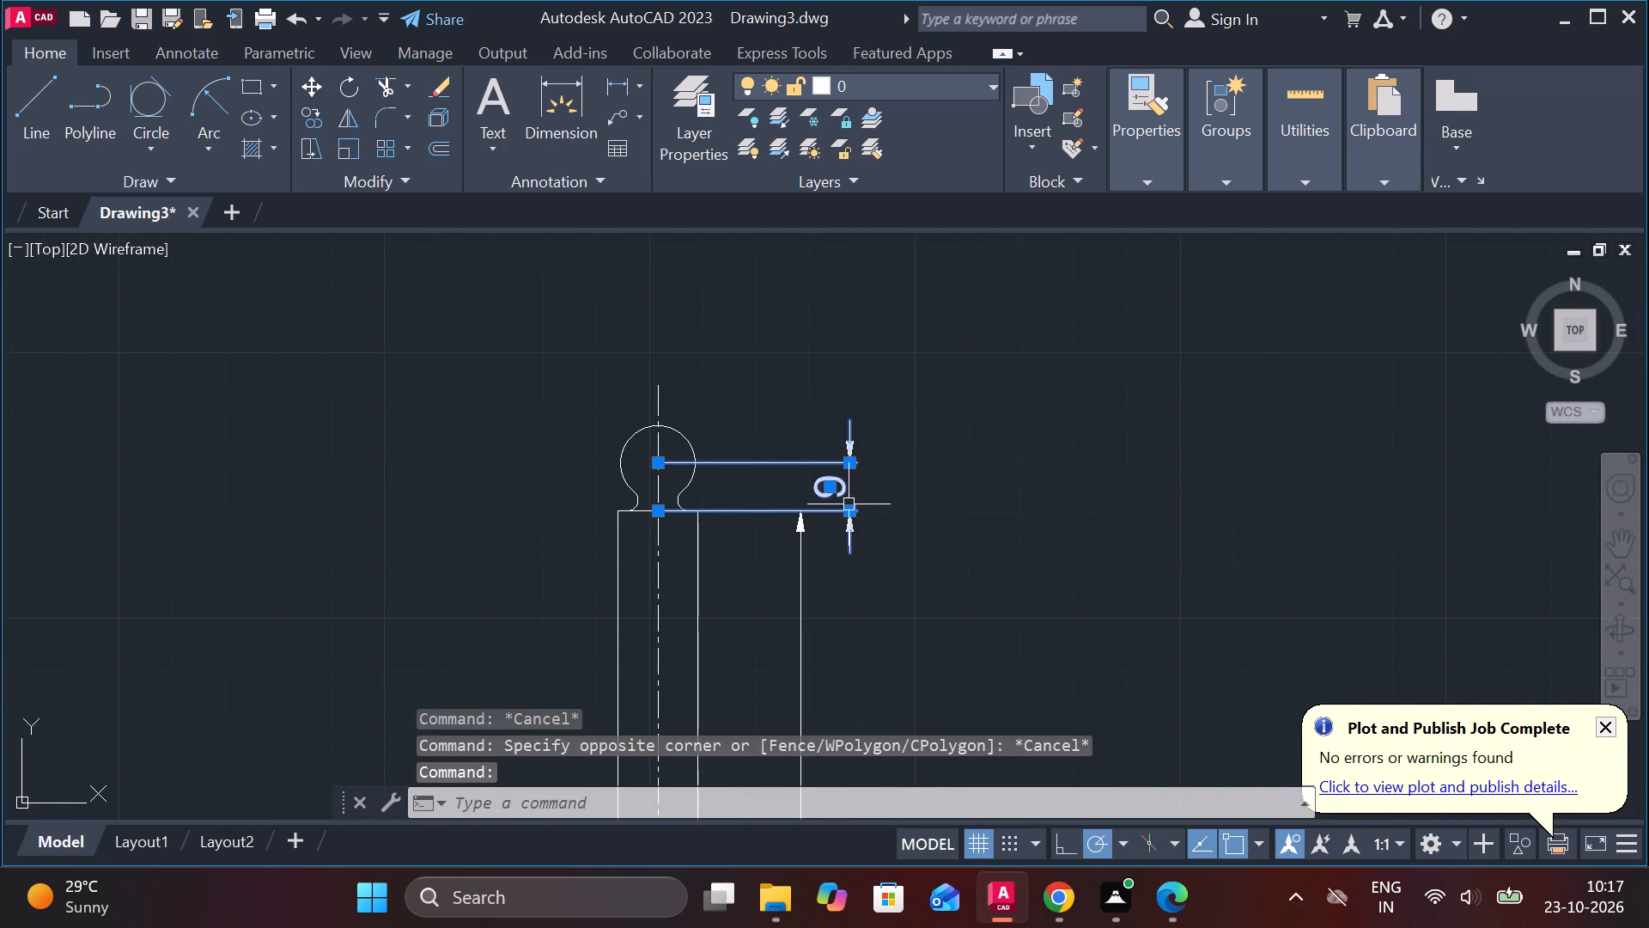
pyautogui.click(849, 508)
pyautogui.click(810, 508)
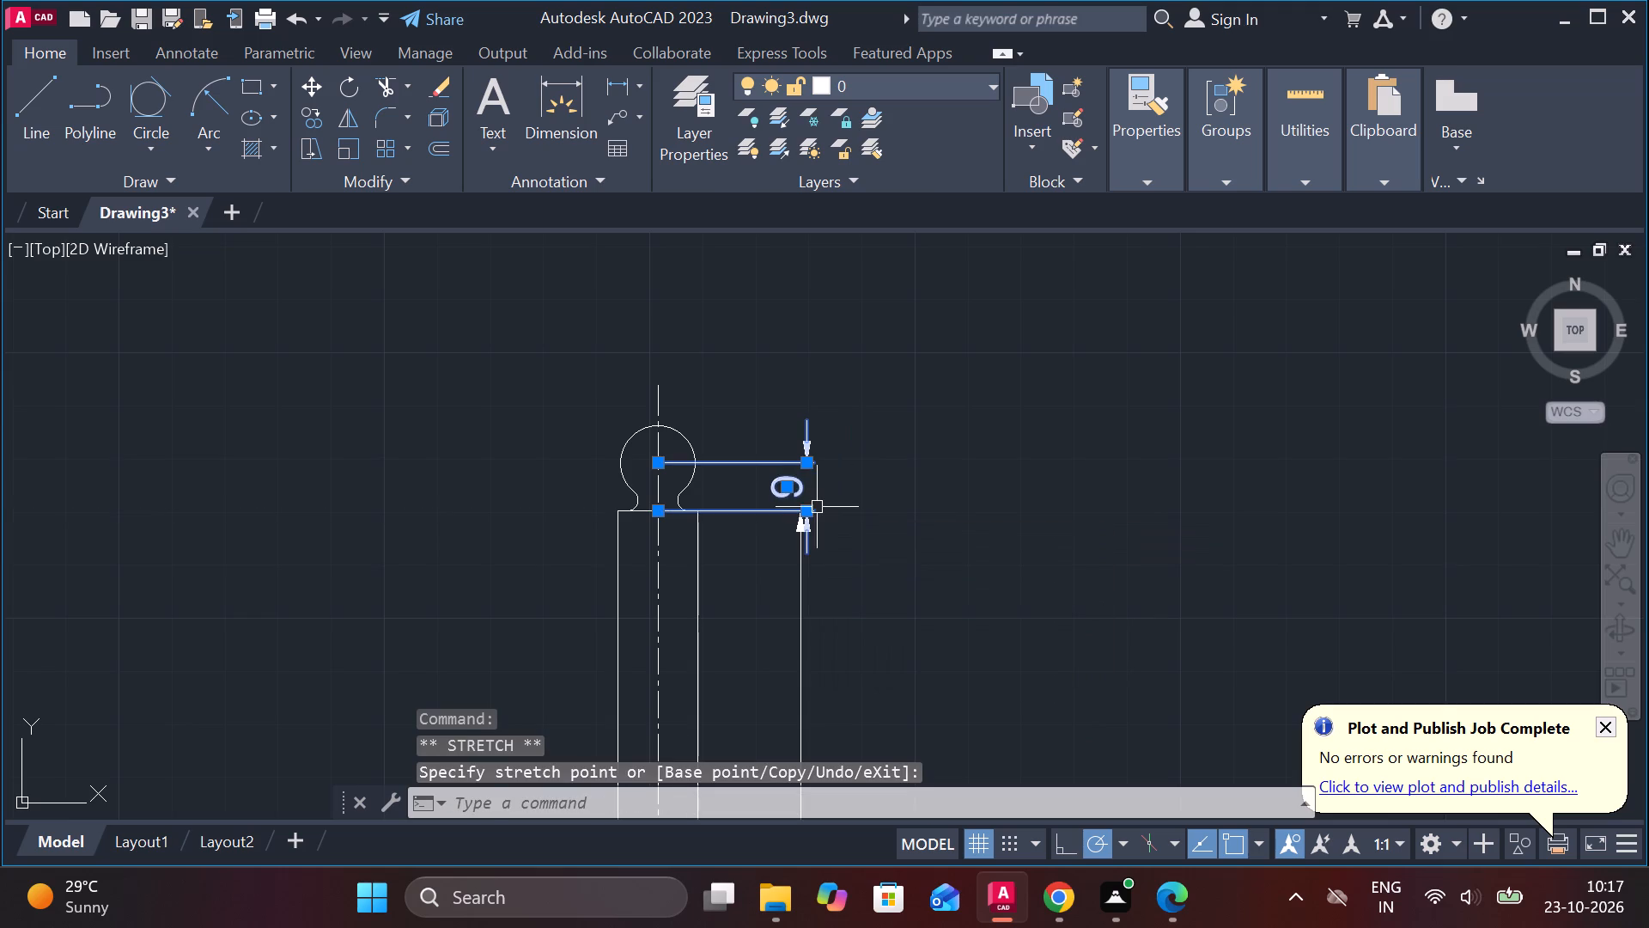
pyautogui.scroll(2, 820, 507)
pyautogui.click(773, 516)
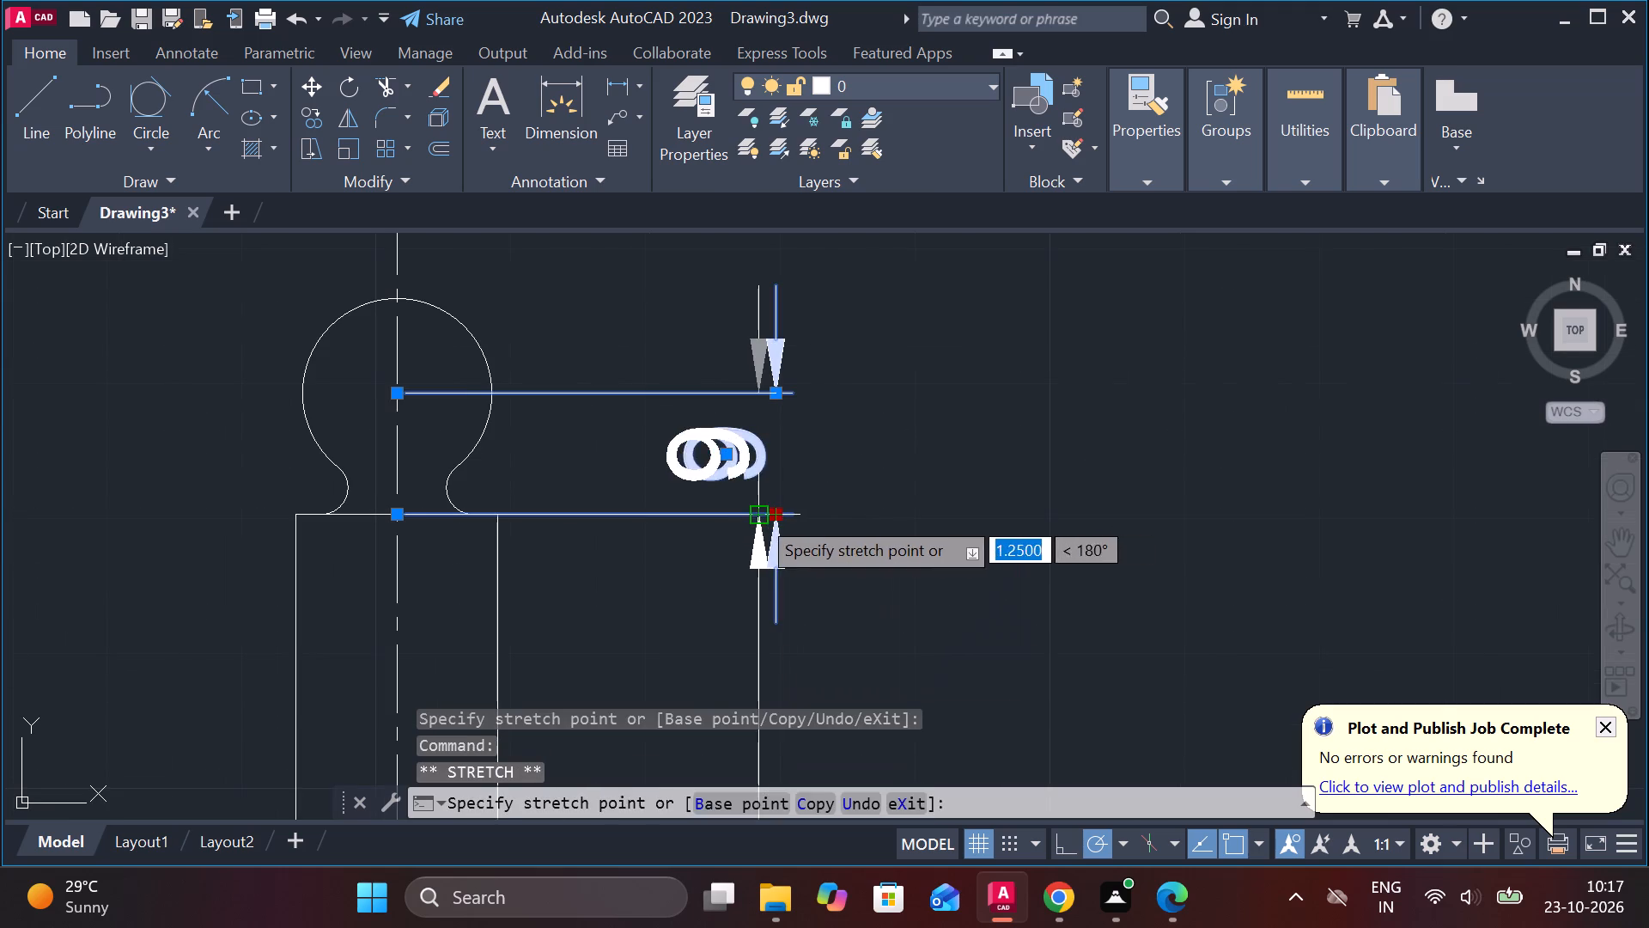
pyautogui.click(758, 516)
pyautogui.press('Escape')
pyautogui.scroll(-2, 903, 501)
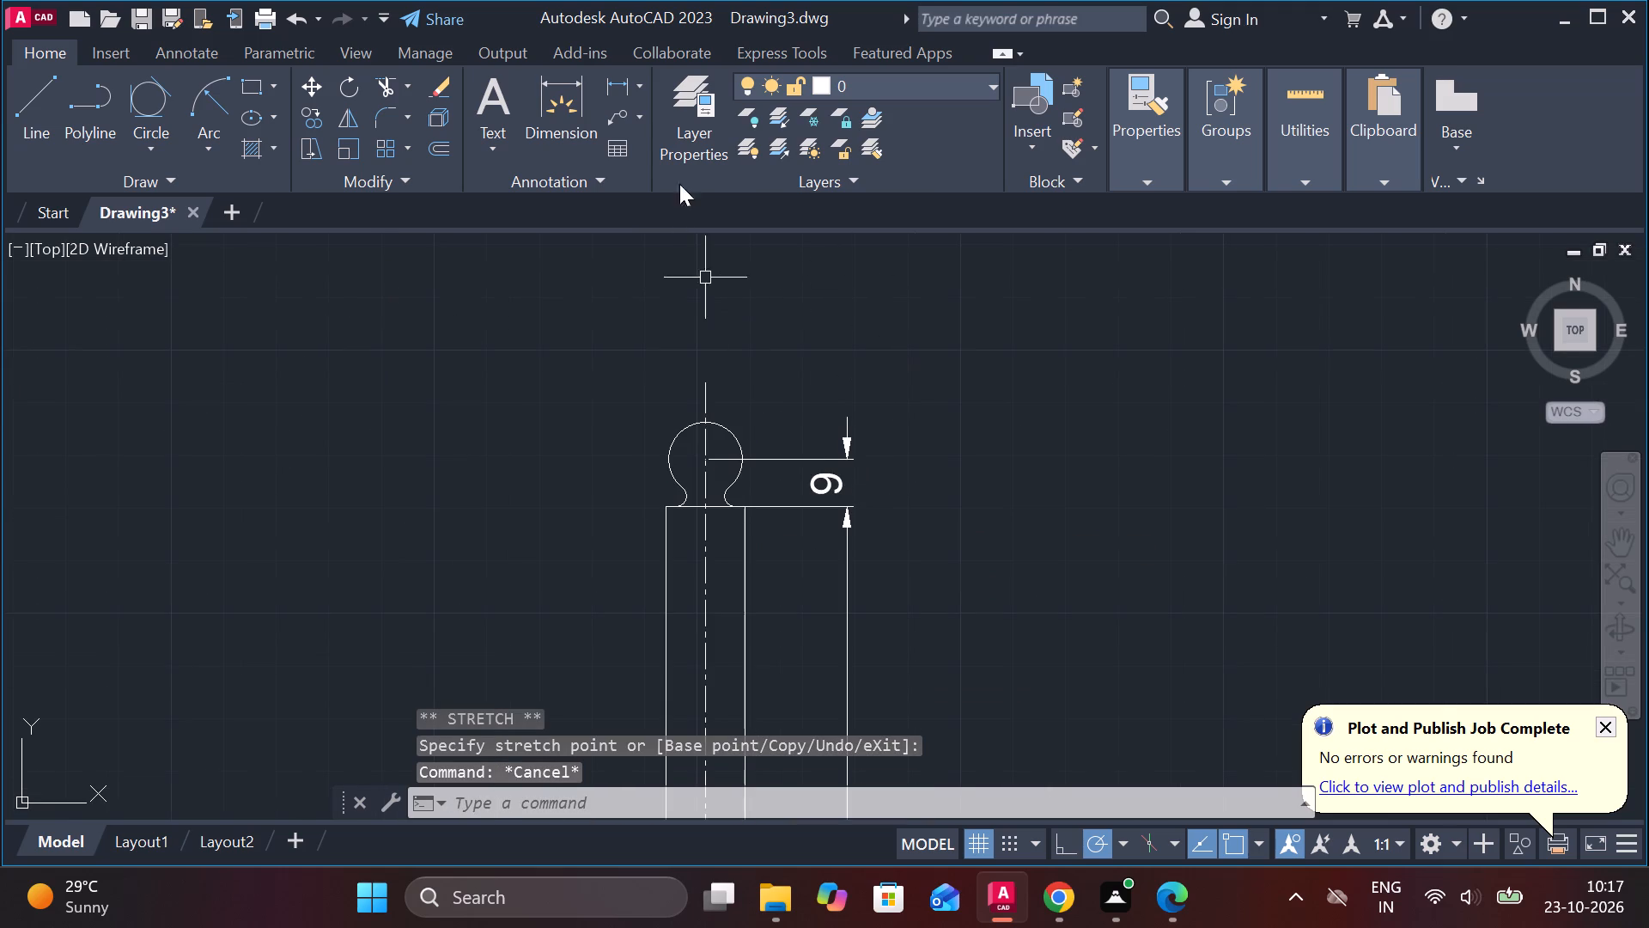
# Add a radius dimension to the left neck arc below the ball, with its text to the left of the ball.
pyautogui.click(642, 96)
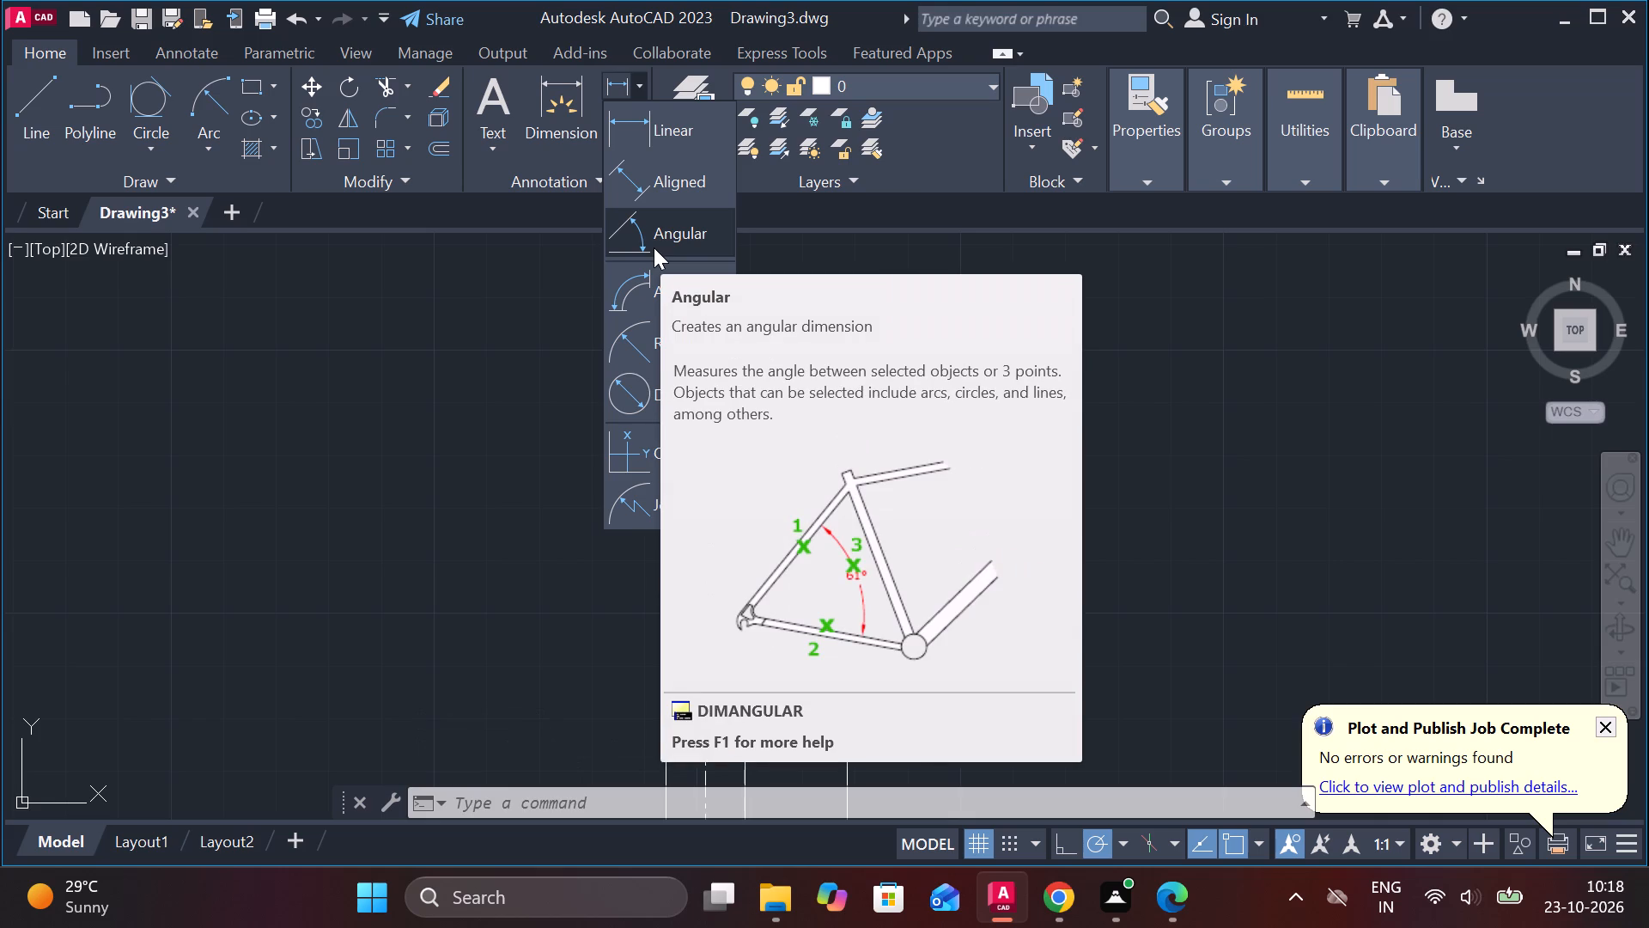
pyautogui.click(723, 343)
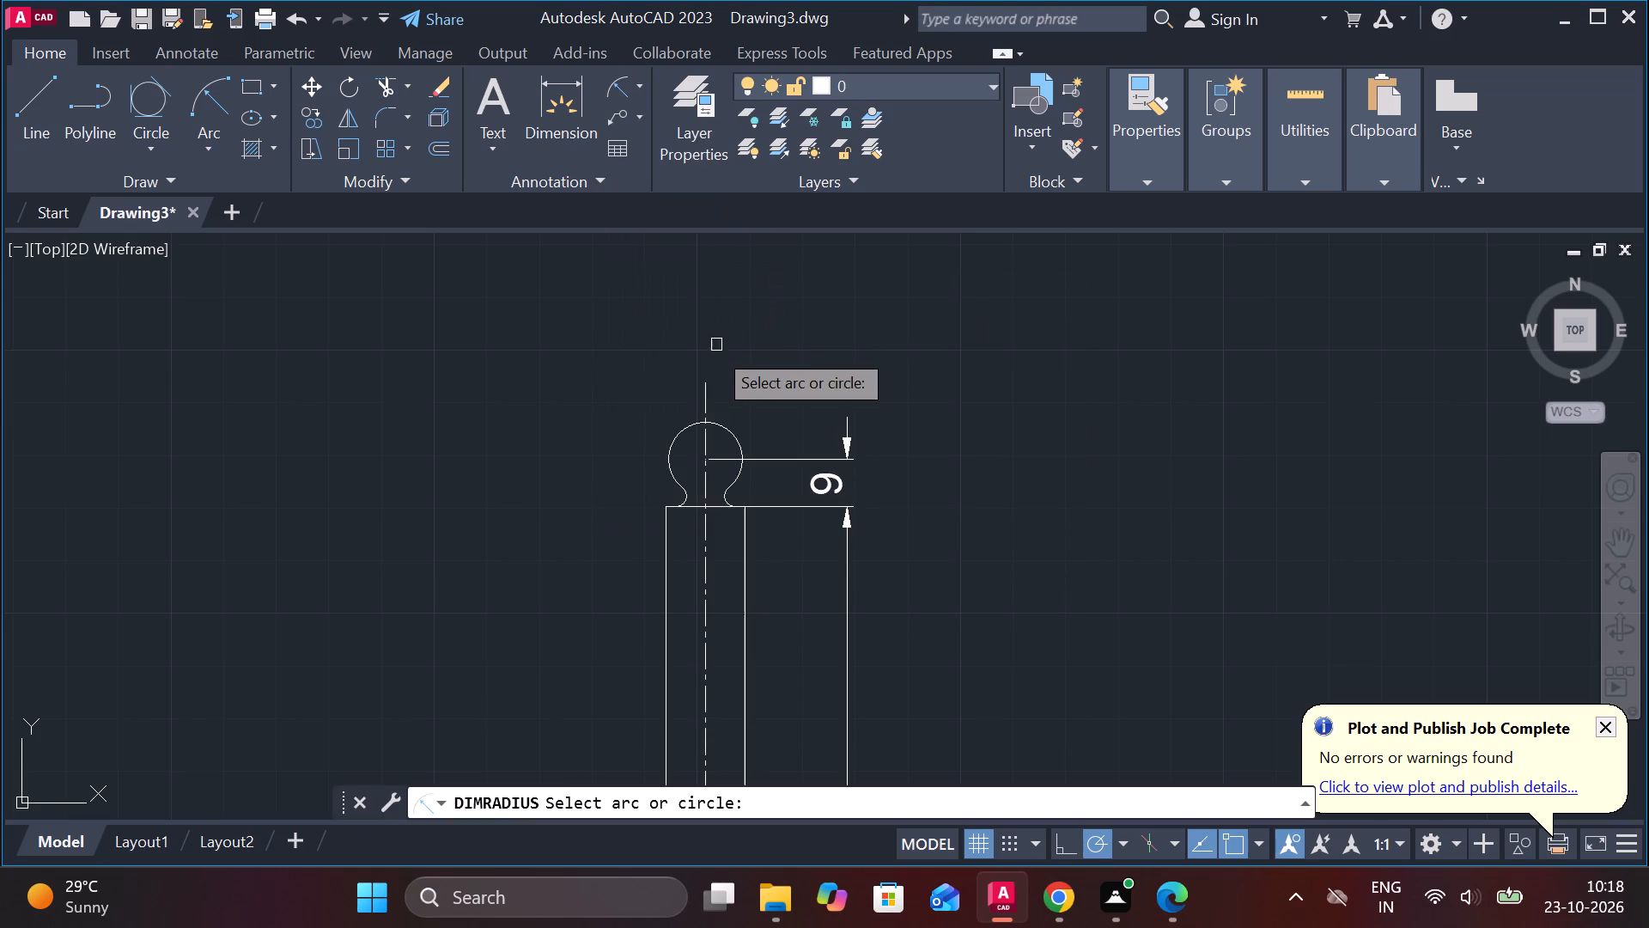
pyautogui.scroll(3, 708, 388)
pyautogui.moveTo(645, 578); pyautogui.dragTo(770, 304, button='middle')
pyautogui.doubleClick(708, 568)
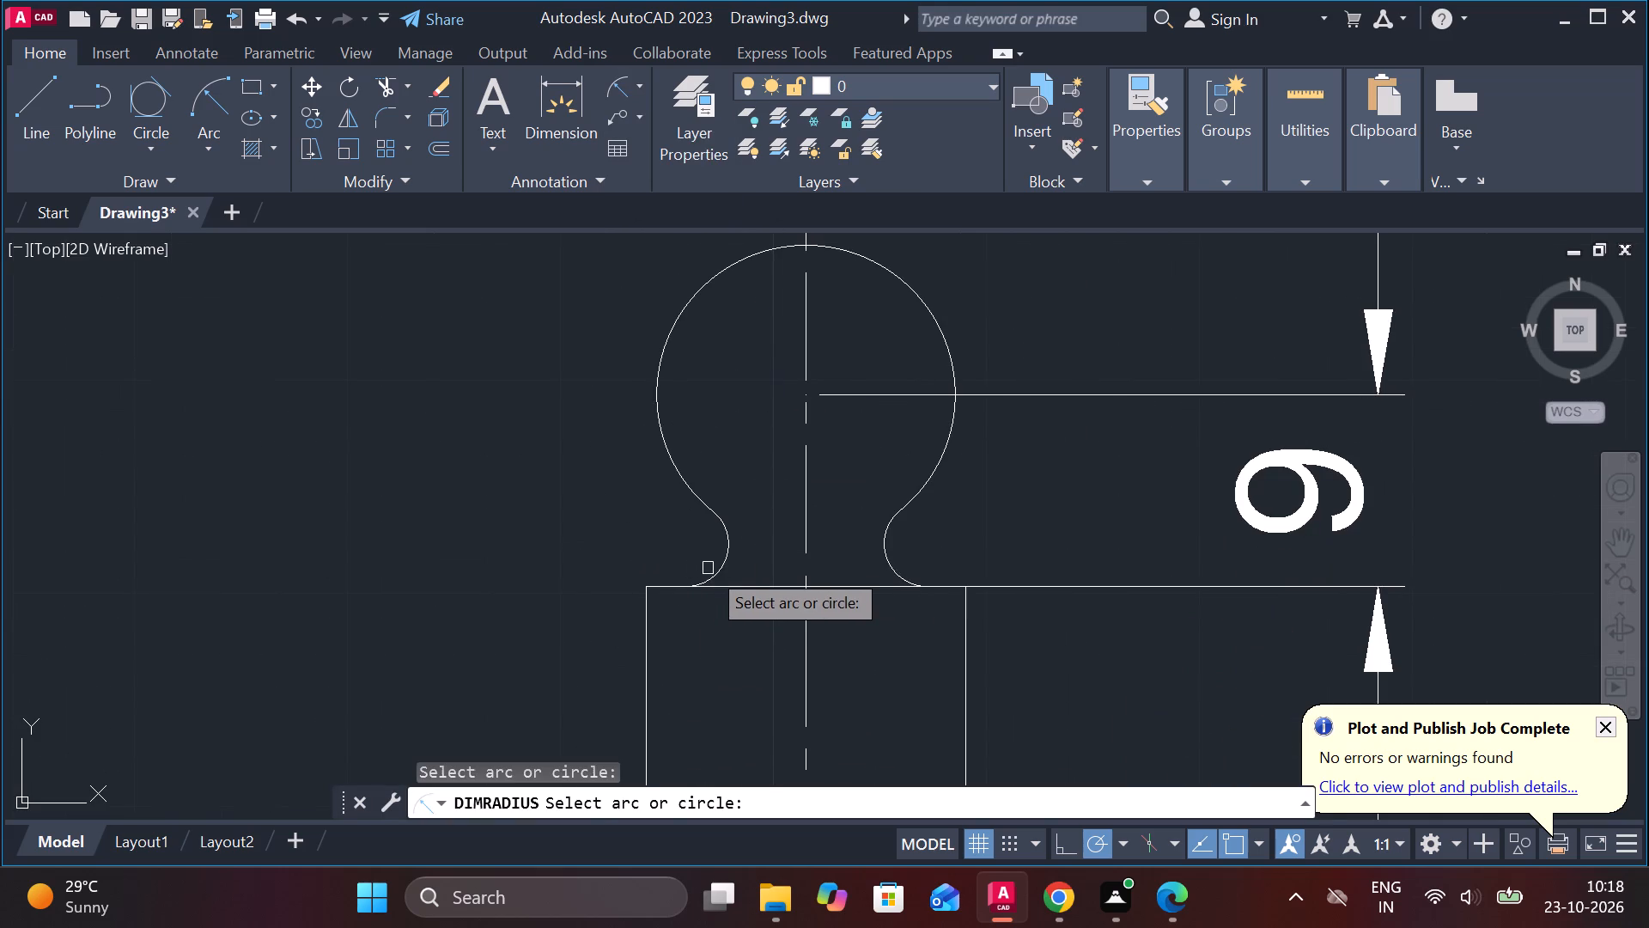
pyautogui.click(727, 571)
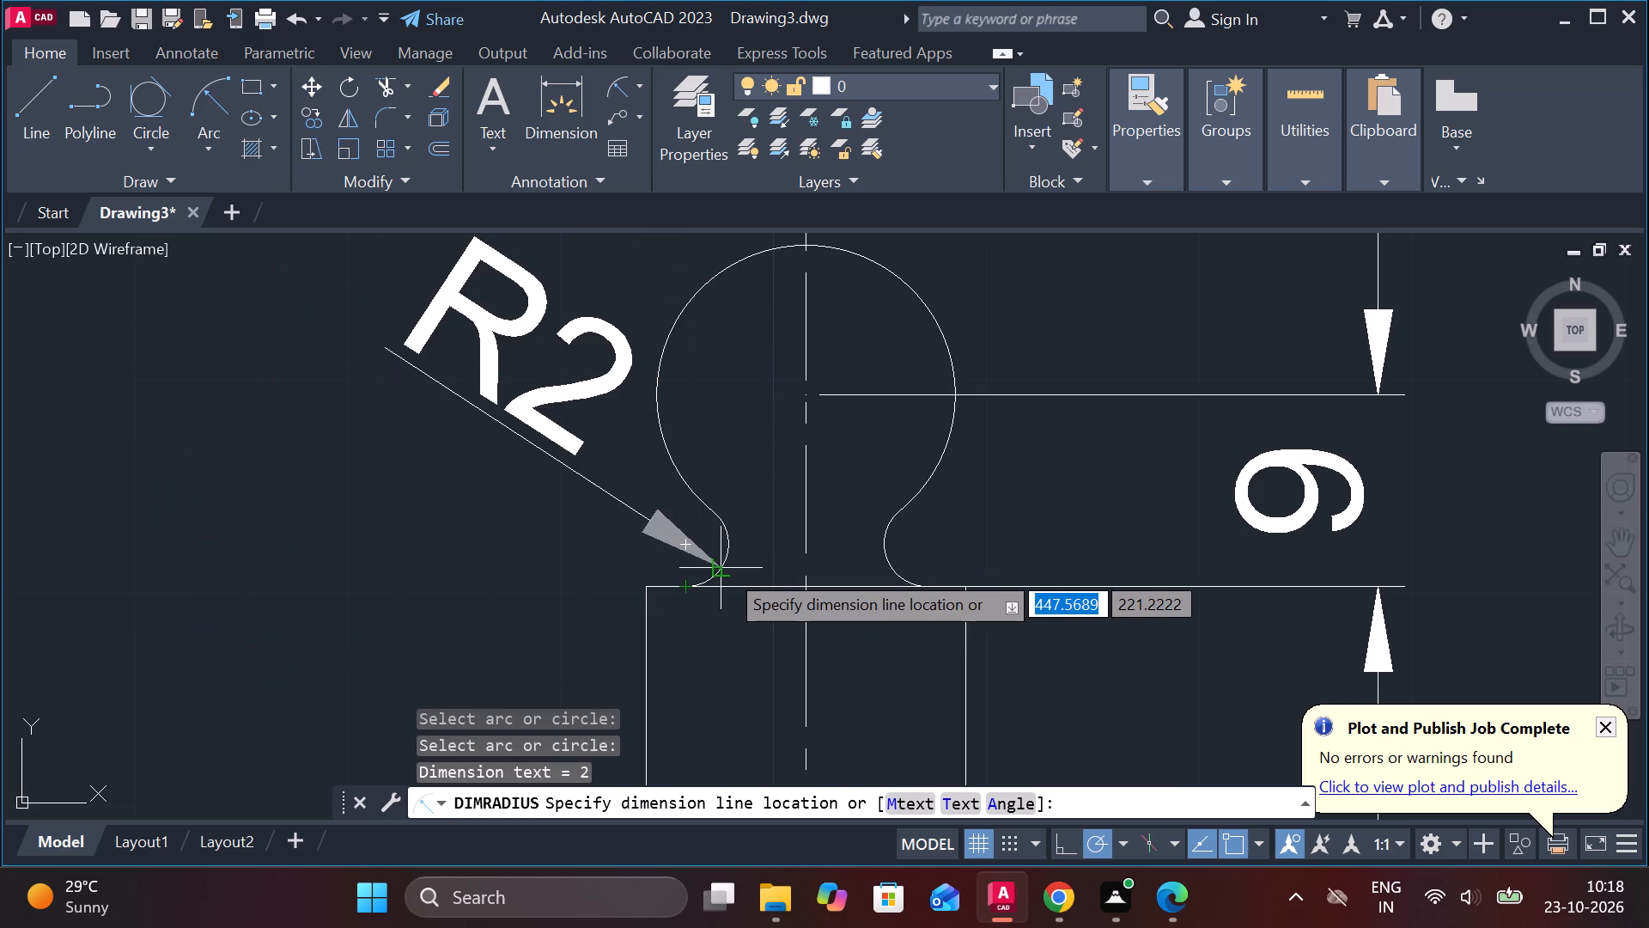
pyautogui.doubleClick(726, 570)
pyautogui.scroll(-1, 744, 553)
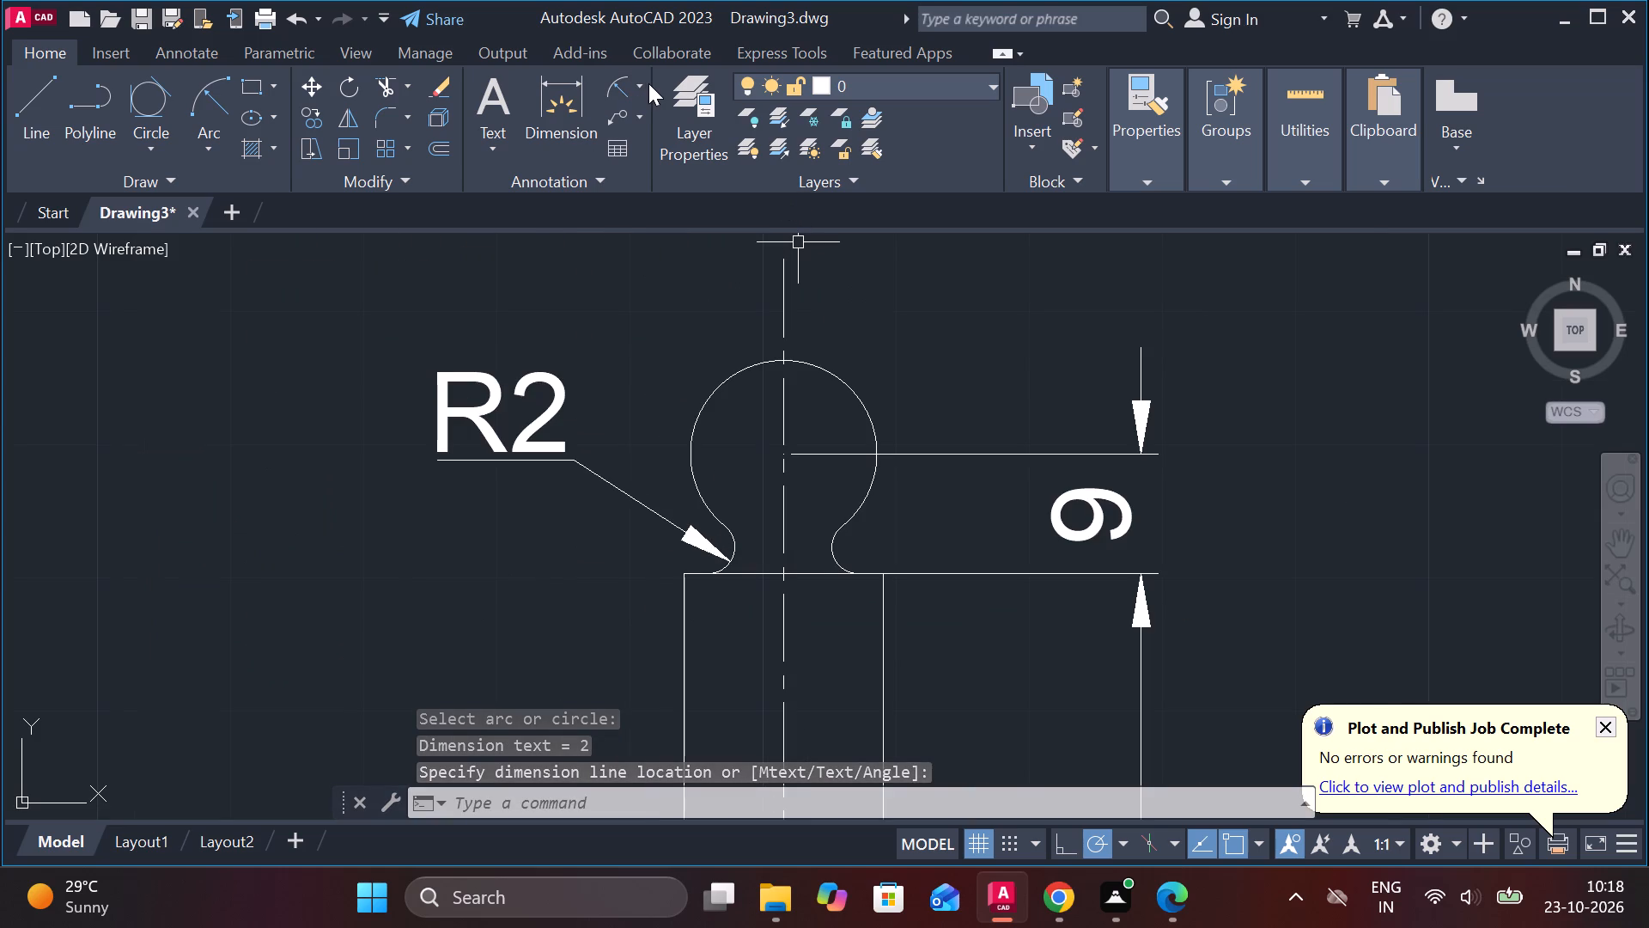
# Add a radius dimension to the ball arc, with its text above and to the right of the ball.
pyautogui.click(612, 82)
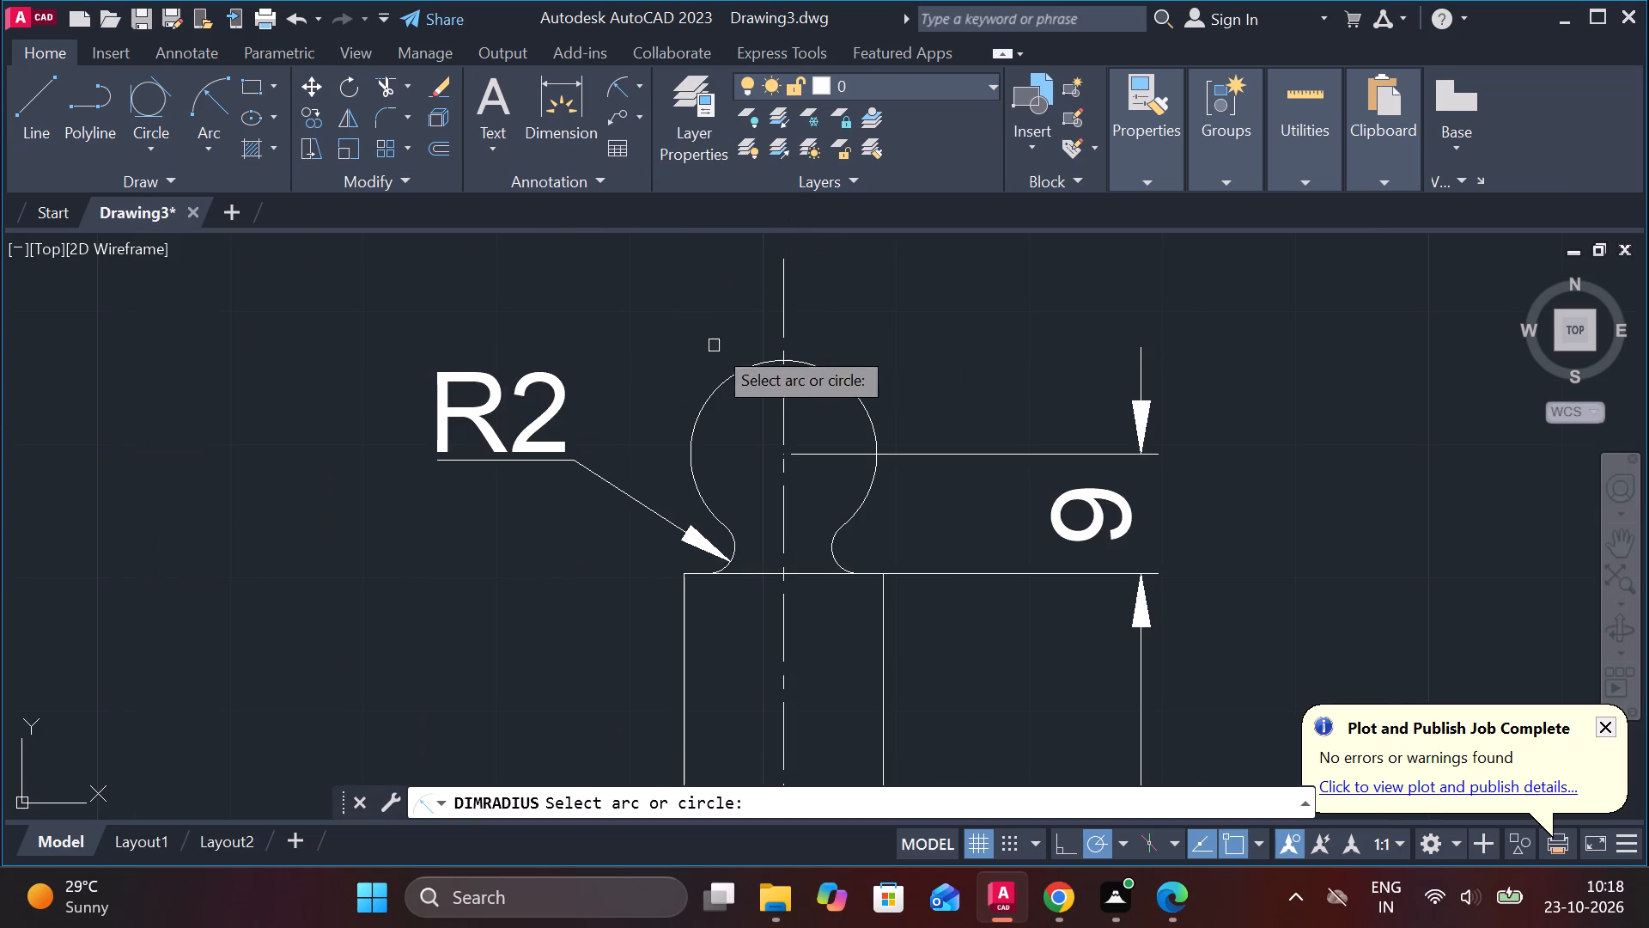
pyautogui.click(802, 361)
pyautogui.click(947, 318)
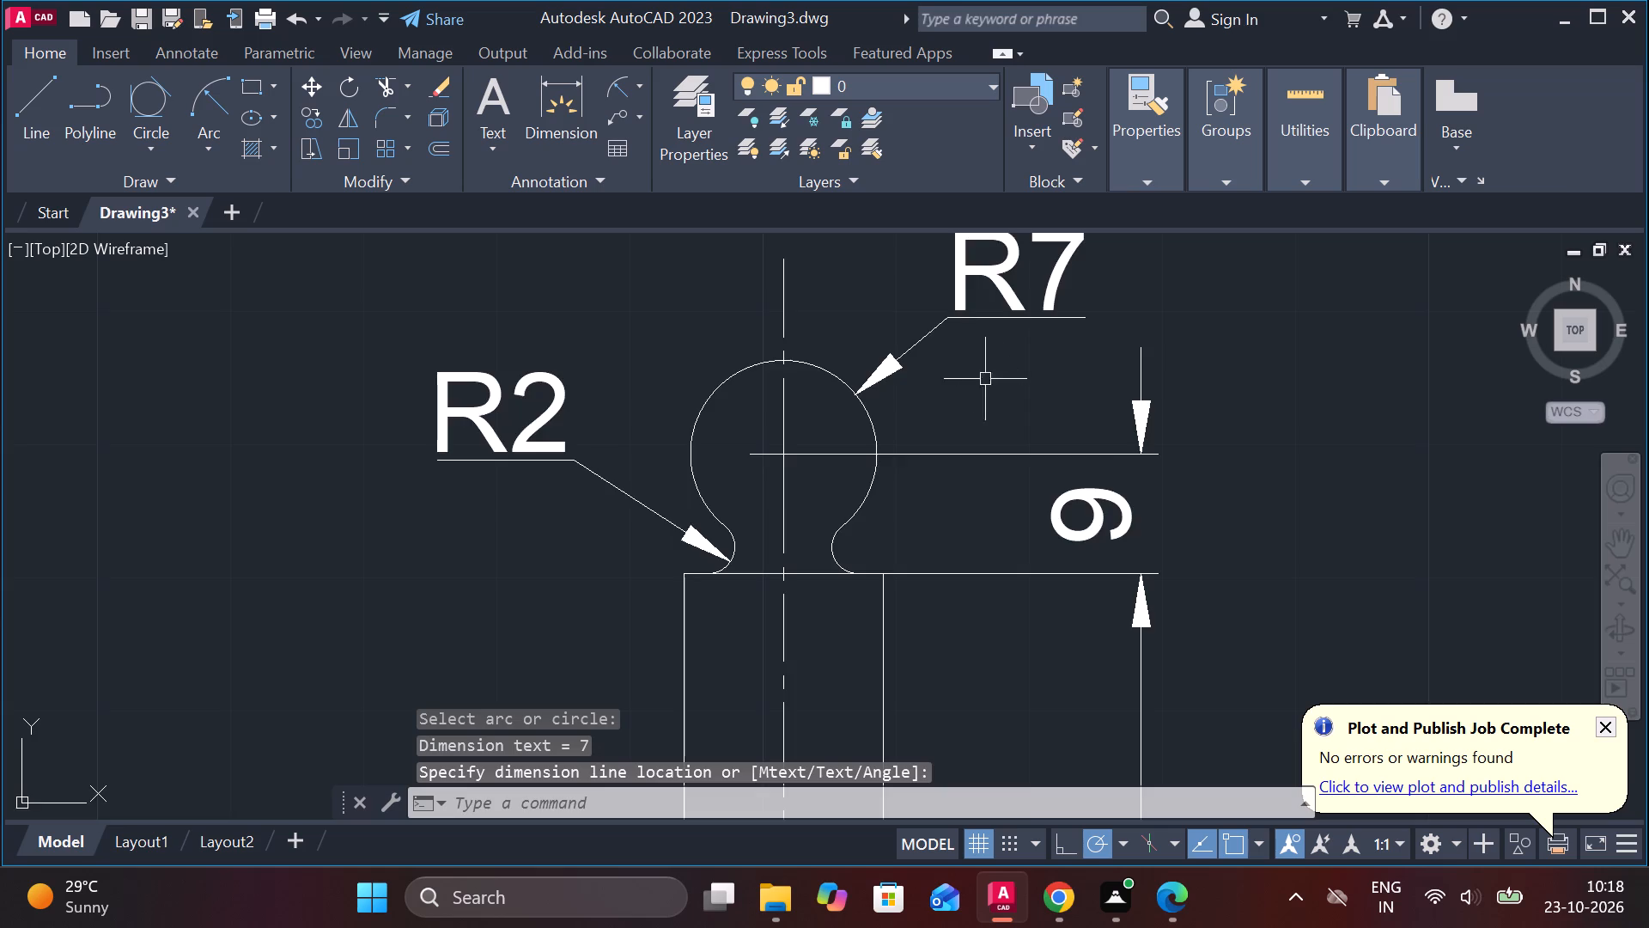
# Draw a rectangle 12 wide and 24 high from lines in the empty space below the flange views.
pyautogui.scroll(-3, 994, 380)
pyautogui.moveTo(1117, 488); pyautogui.dragTo(1068, 352, button='middle')
pyautogui.scroll(-2, 1117, 459)
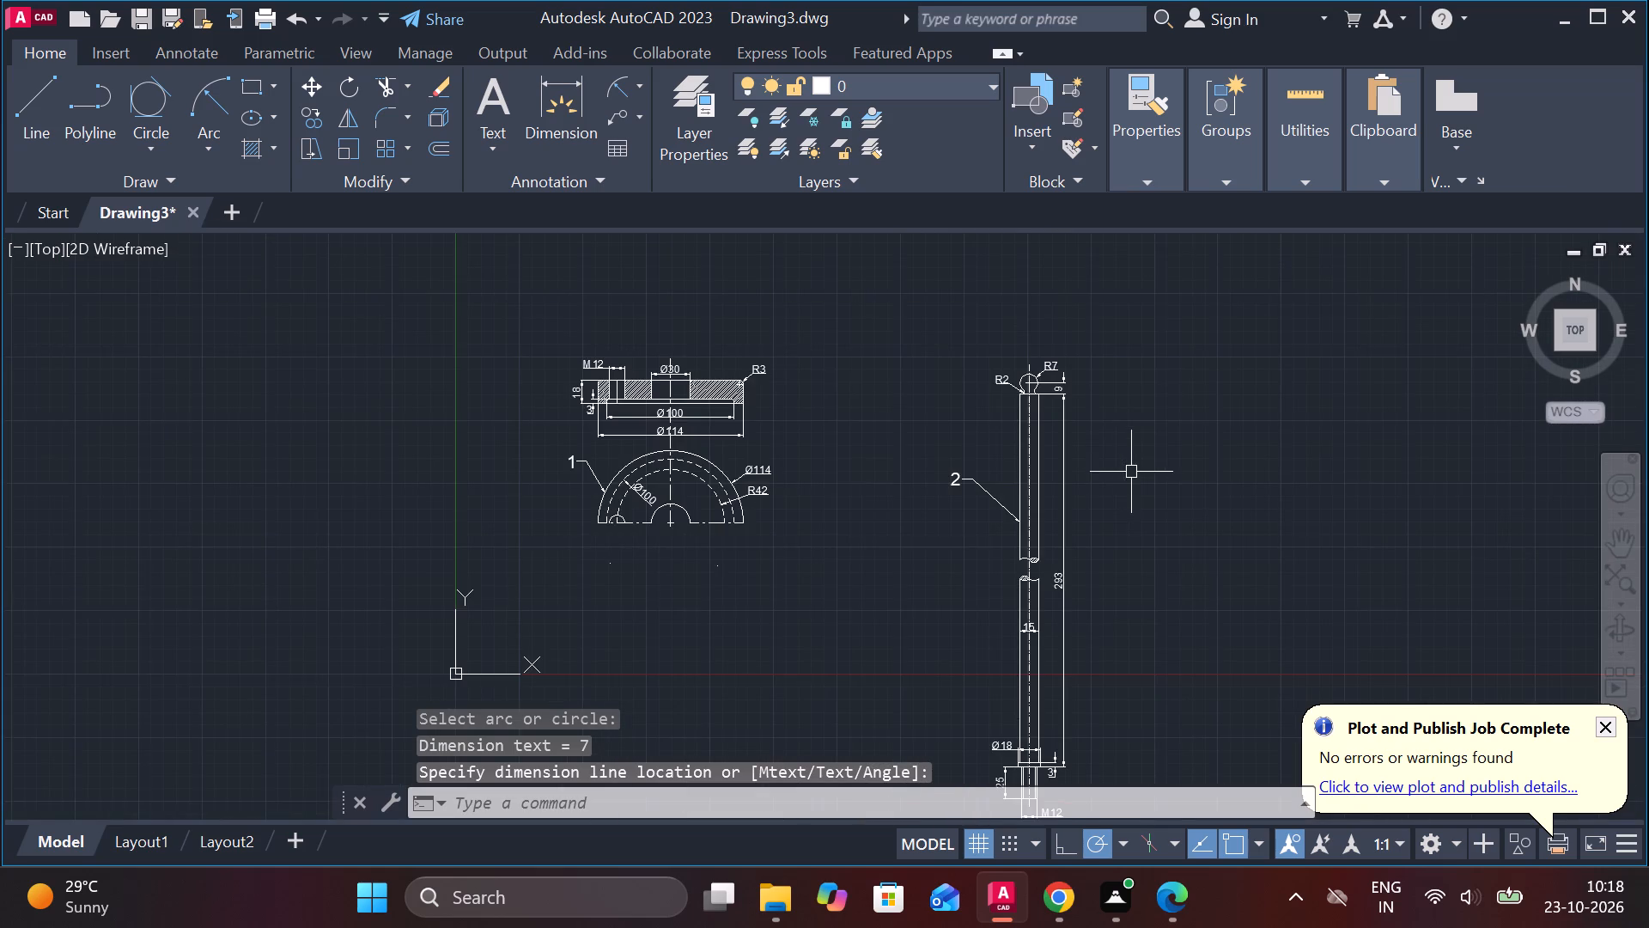
pyautogui.moveTo(1131, 472); pyautogui.dragTo(1034, 305, button='middle')
pyautogui.scroll(-1, 1066, 448)
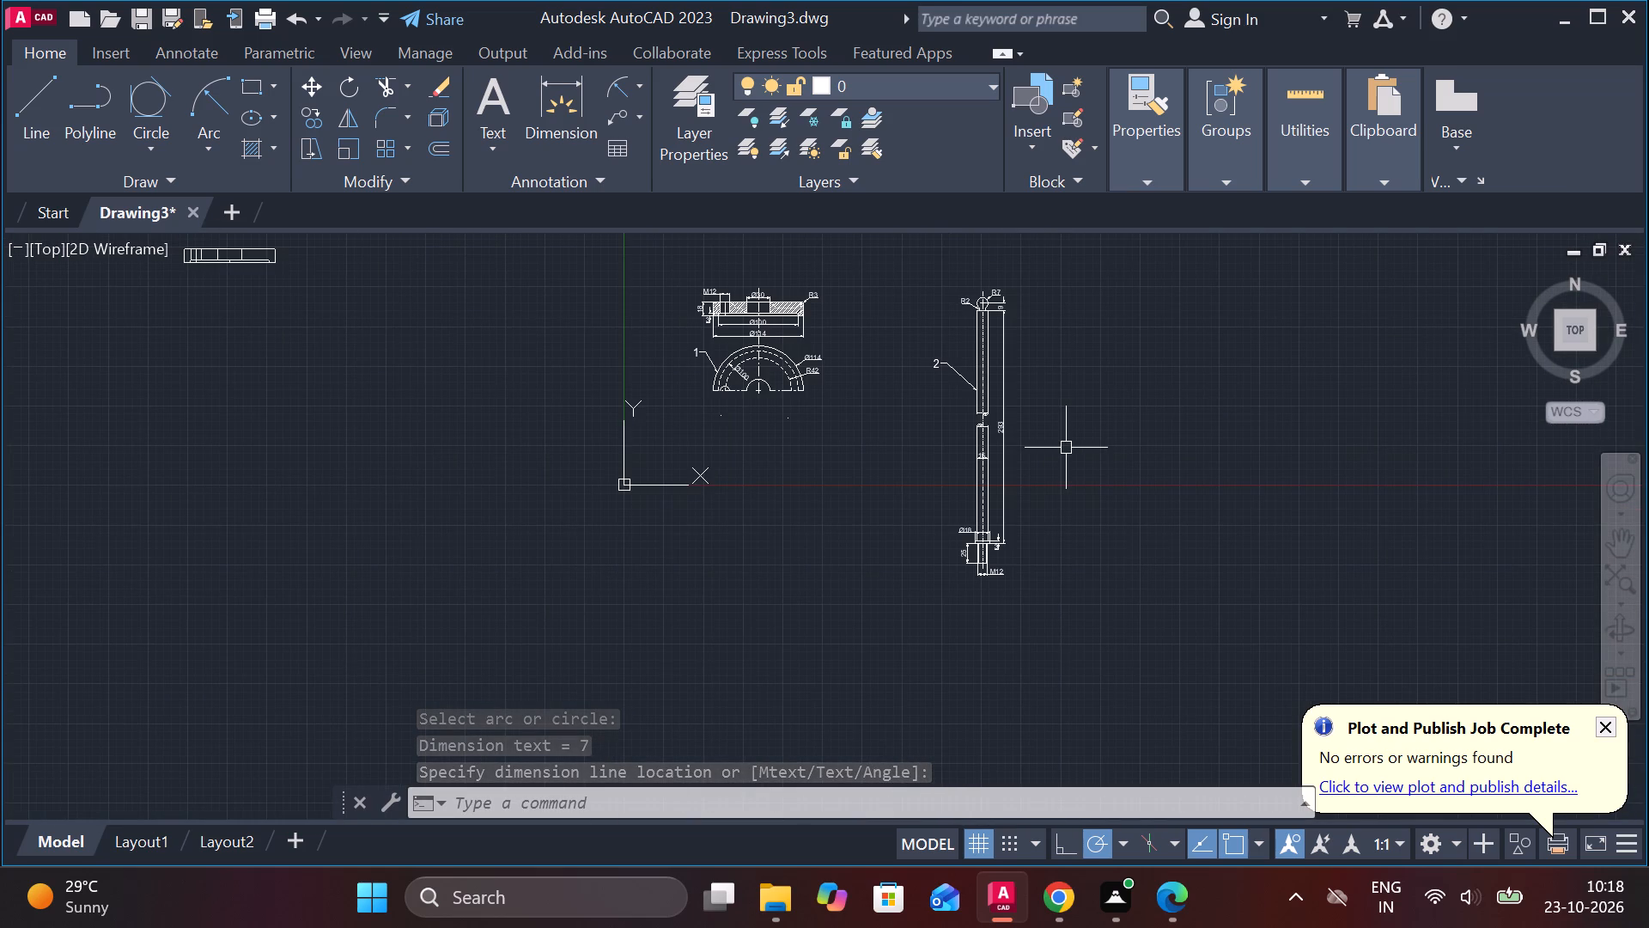
pyautogui.click(872, 276)
pyautogui.press('Escape')
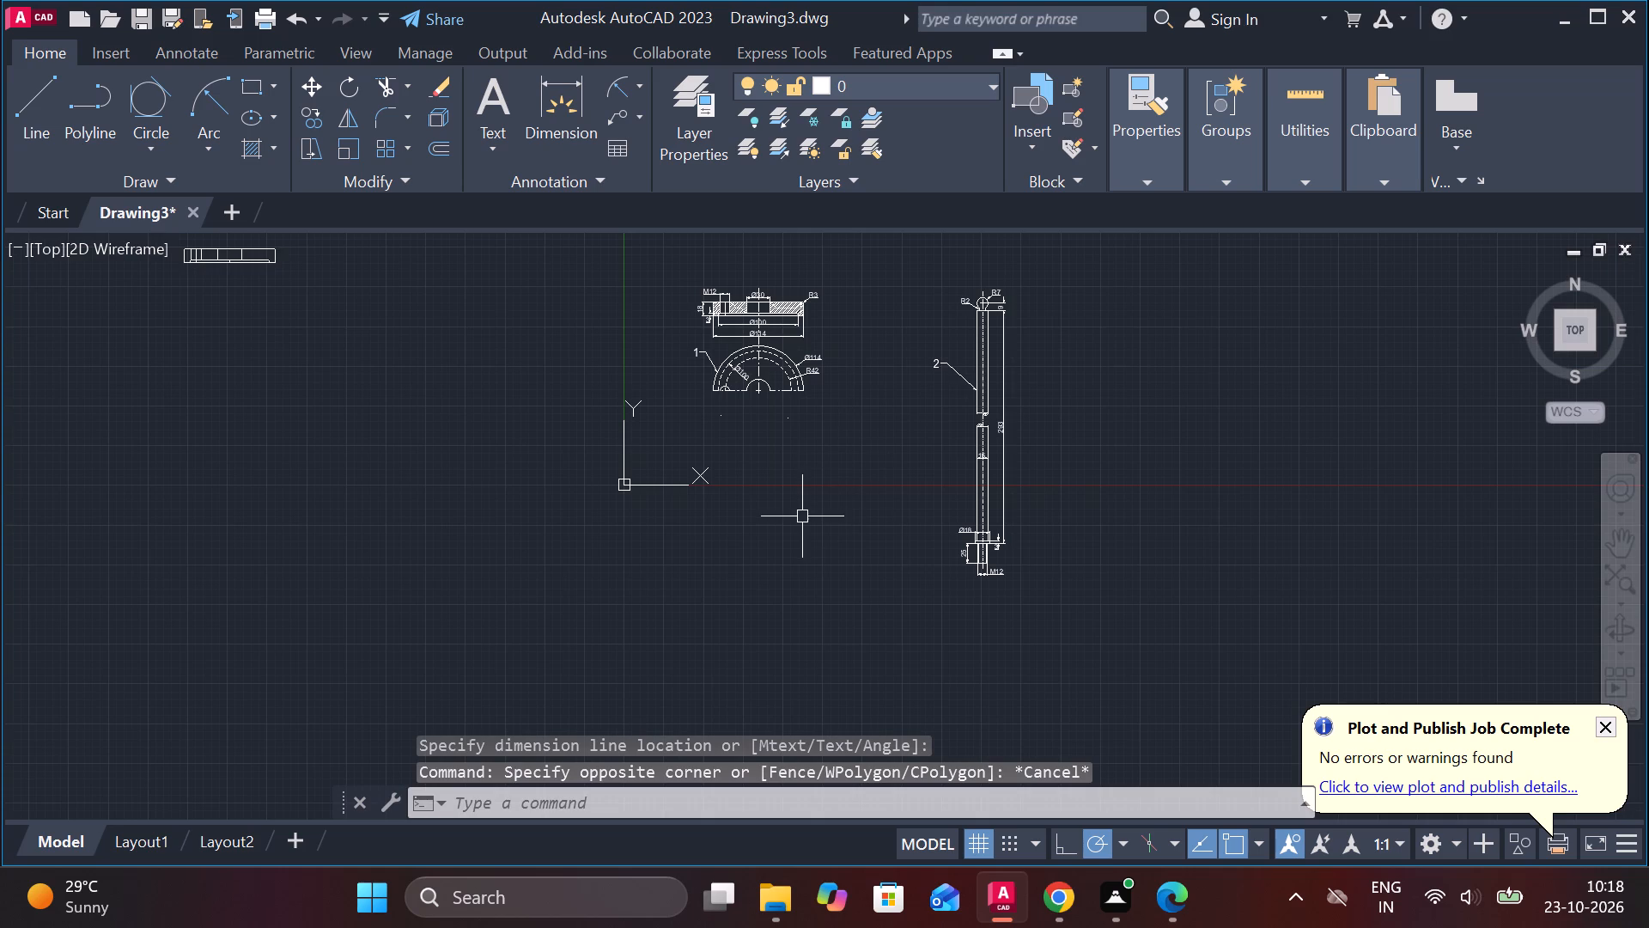
pyautogui.scroll(2, 791, 530)
pyautogui.middleClick(727, 549)
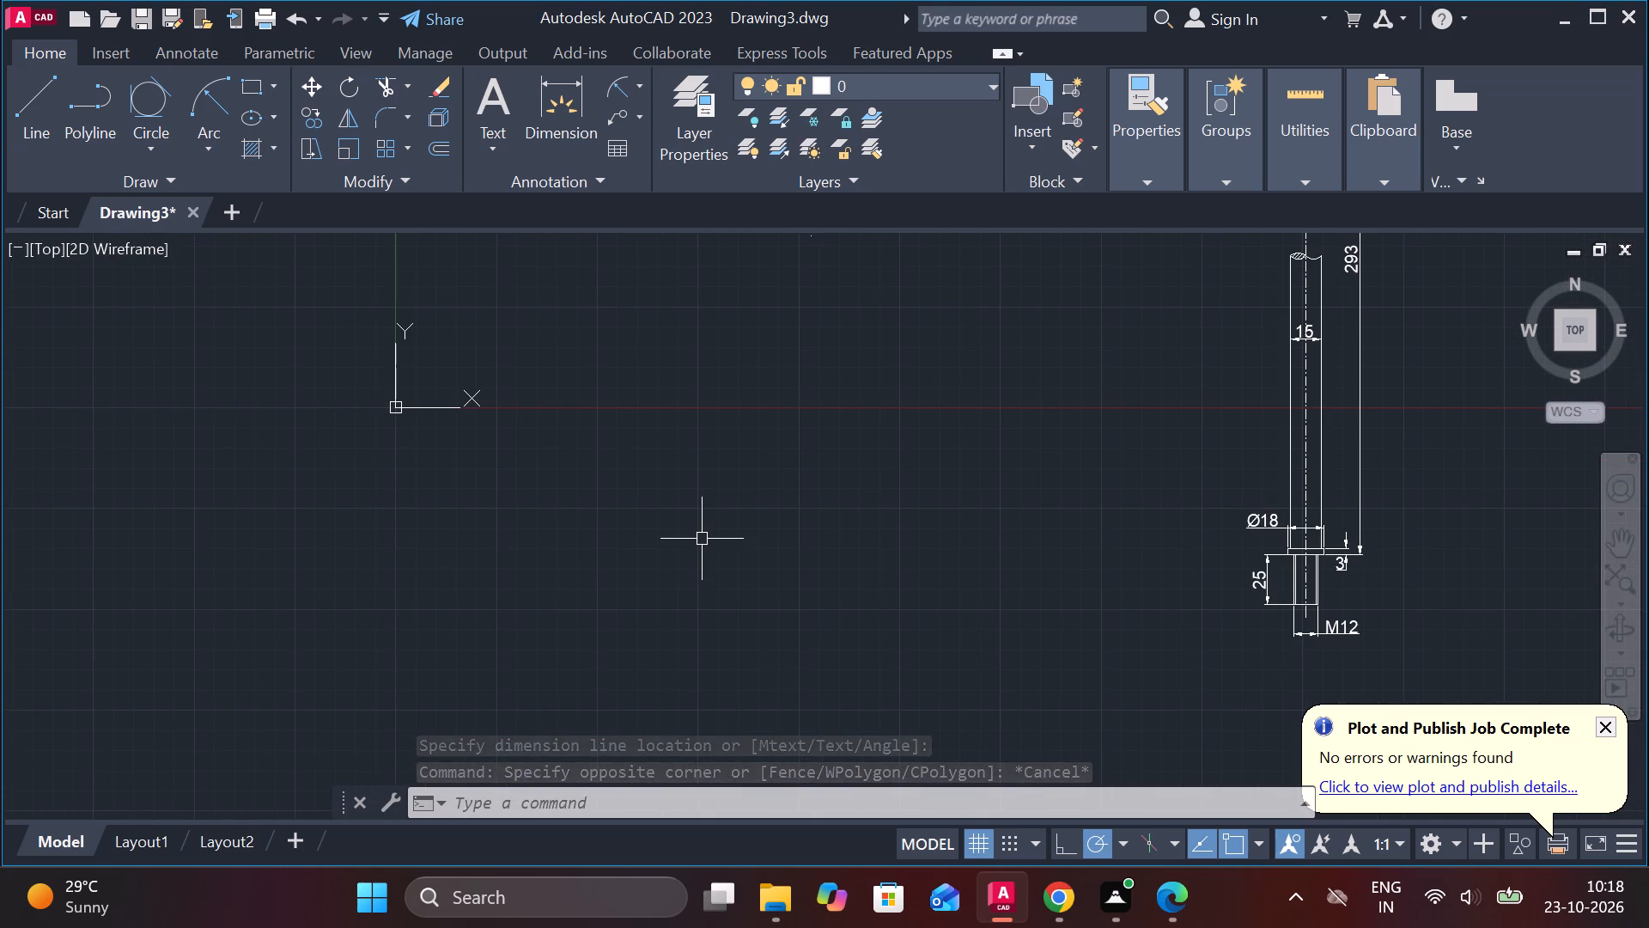
pyautogui.press('l')
pyautogui.press('Return')
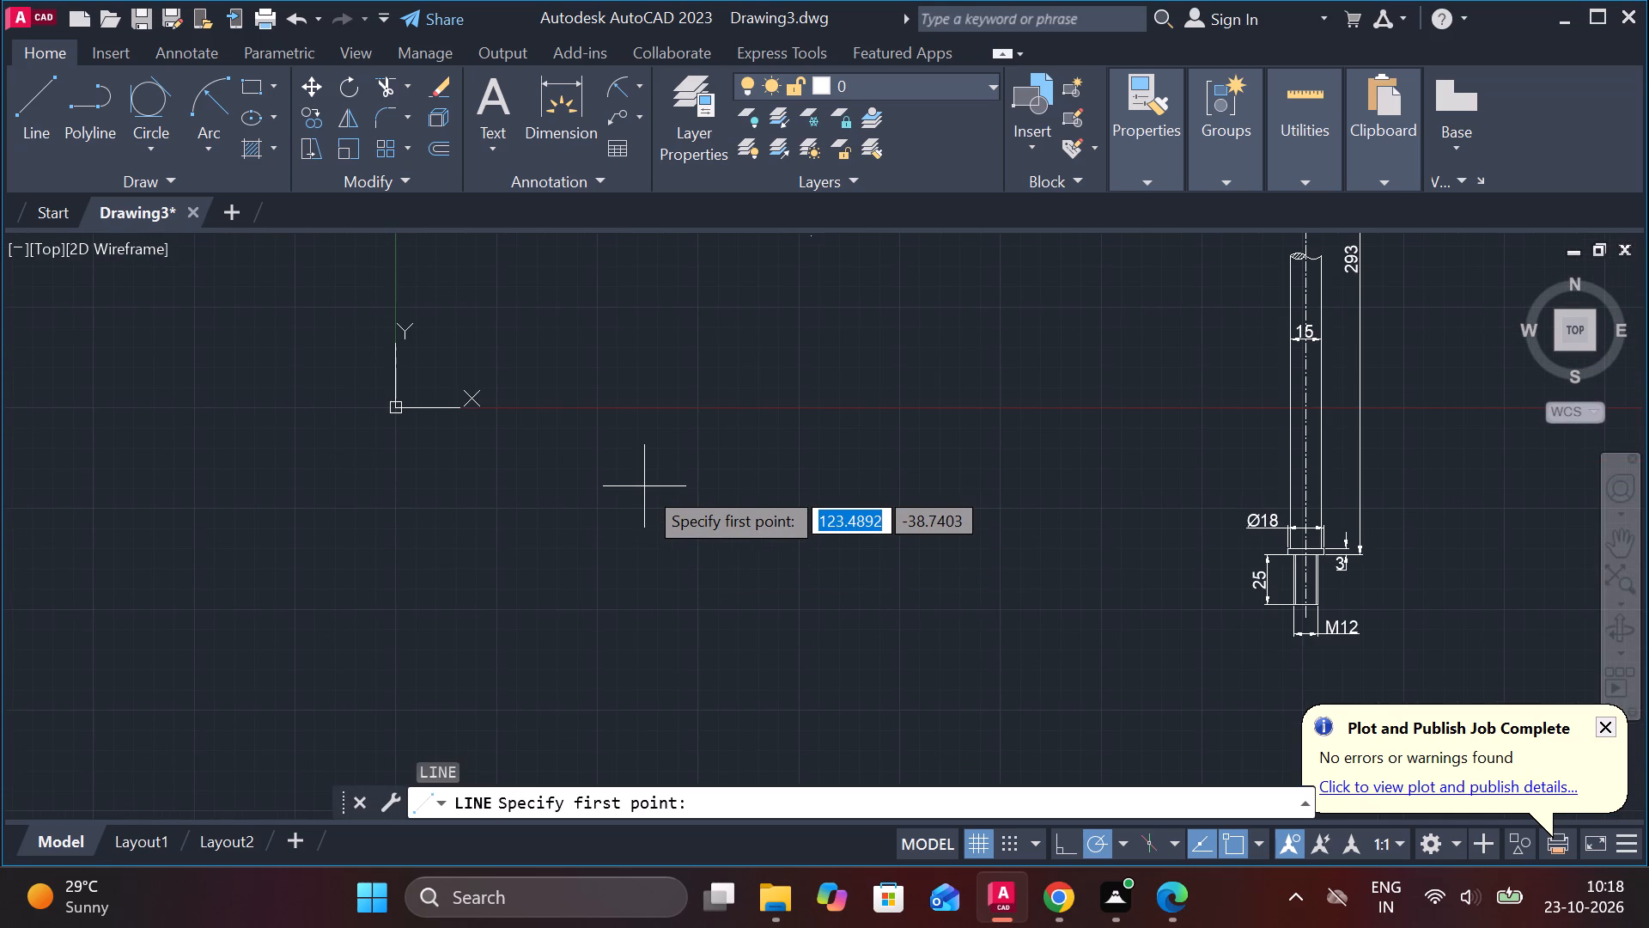
pyautogui.click(641, 443)
pyautogui.write('12')
pyautogui.press('space')
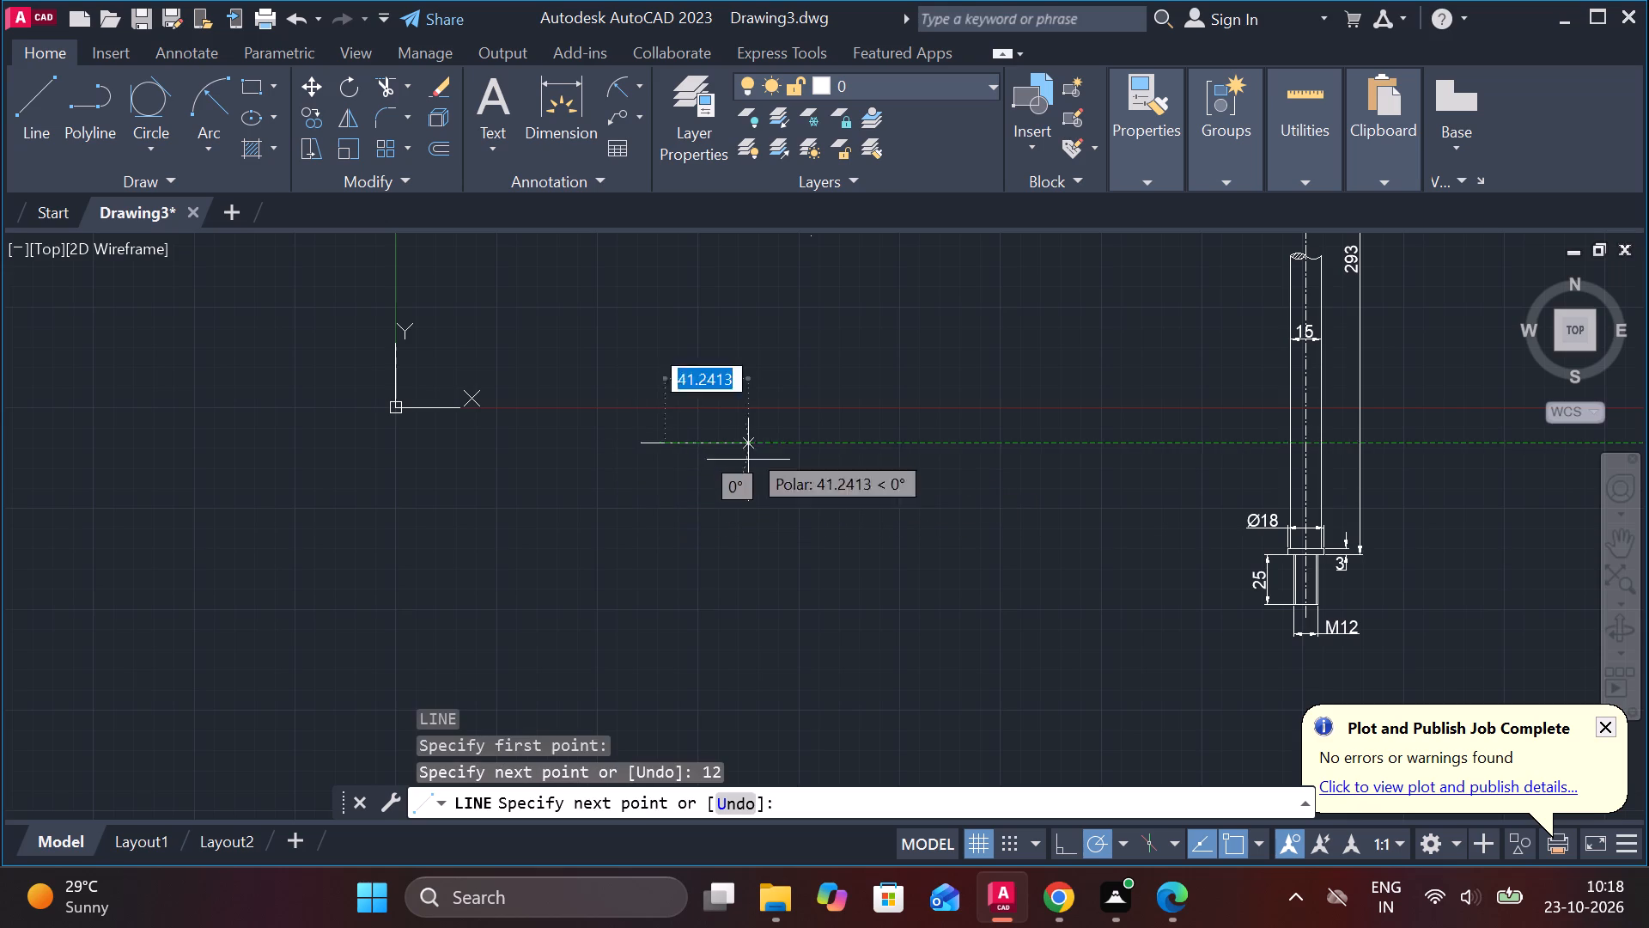
pyautogui.press('2')
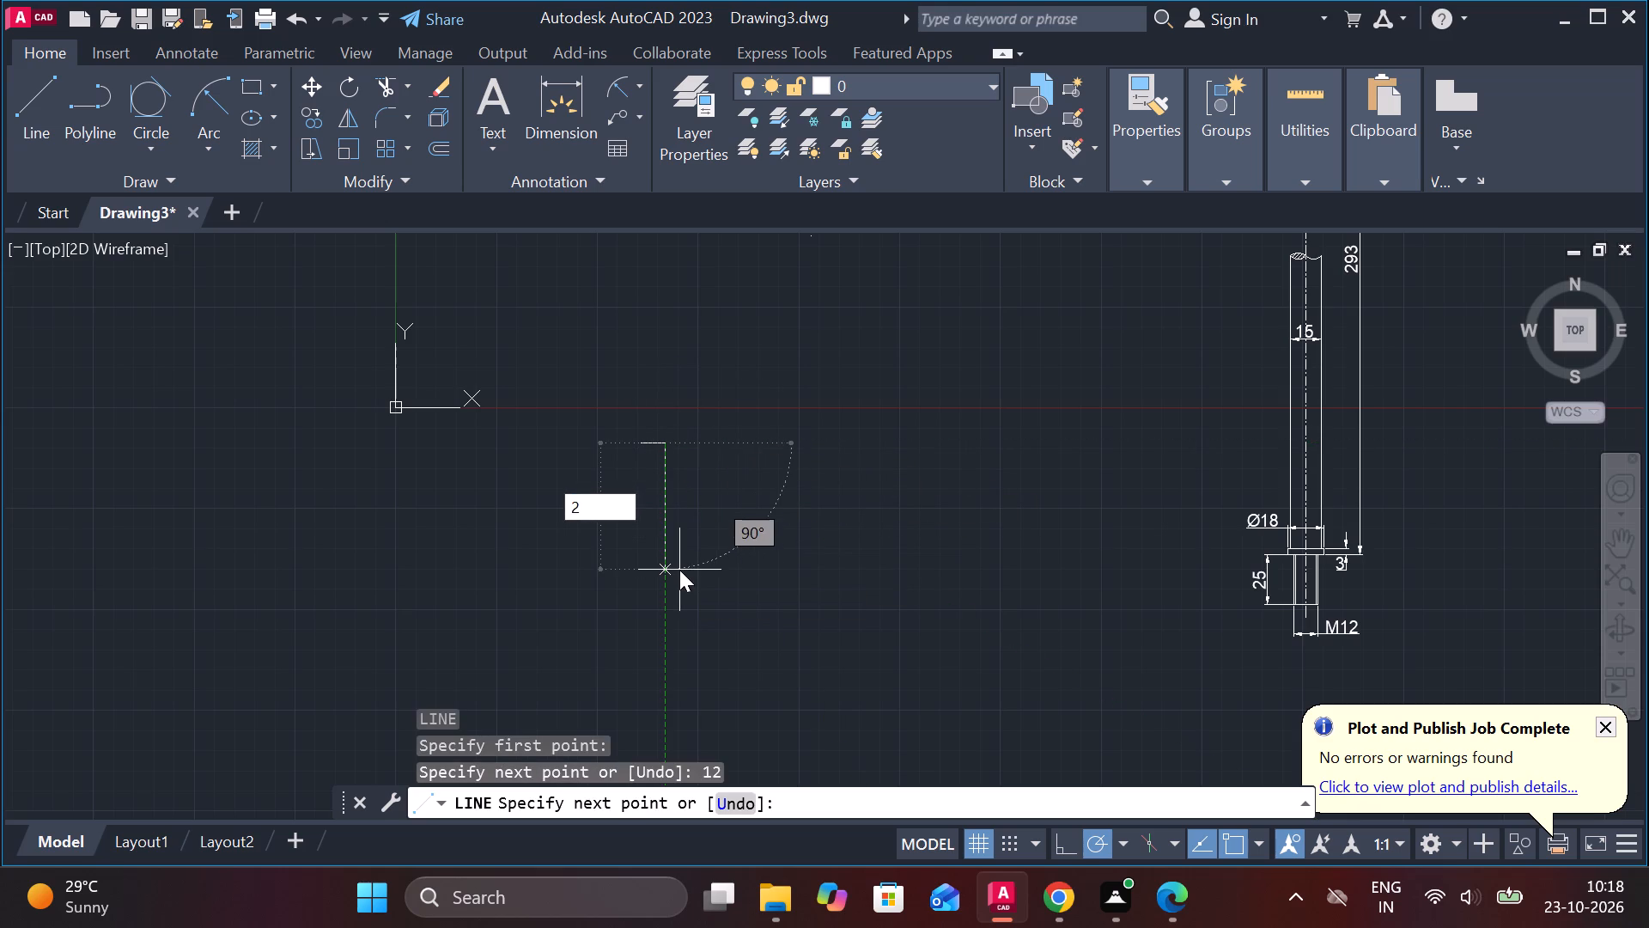
pyautogui.write('4')
pyautogui.press('space')
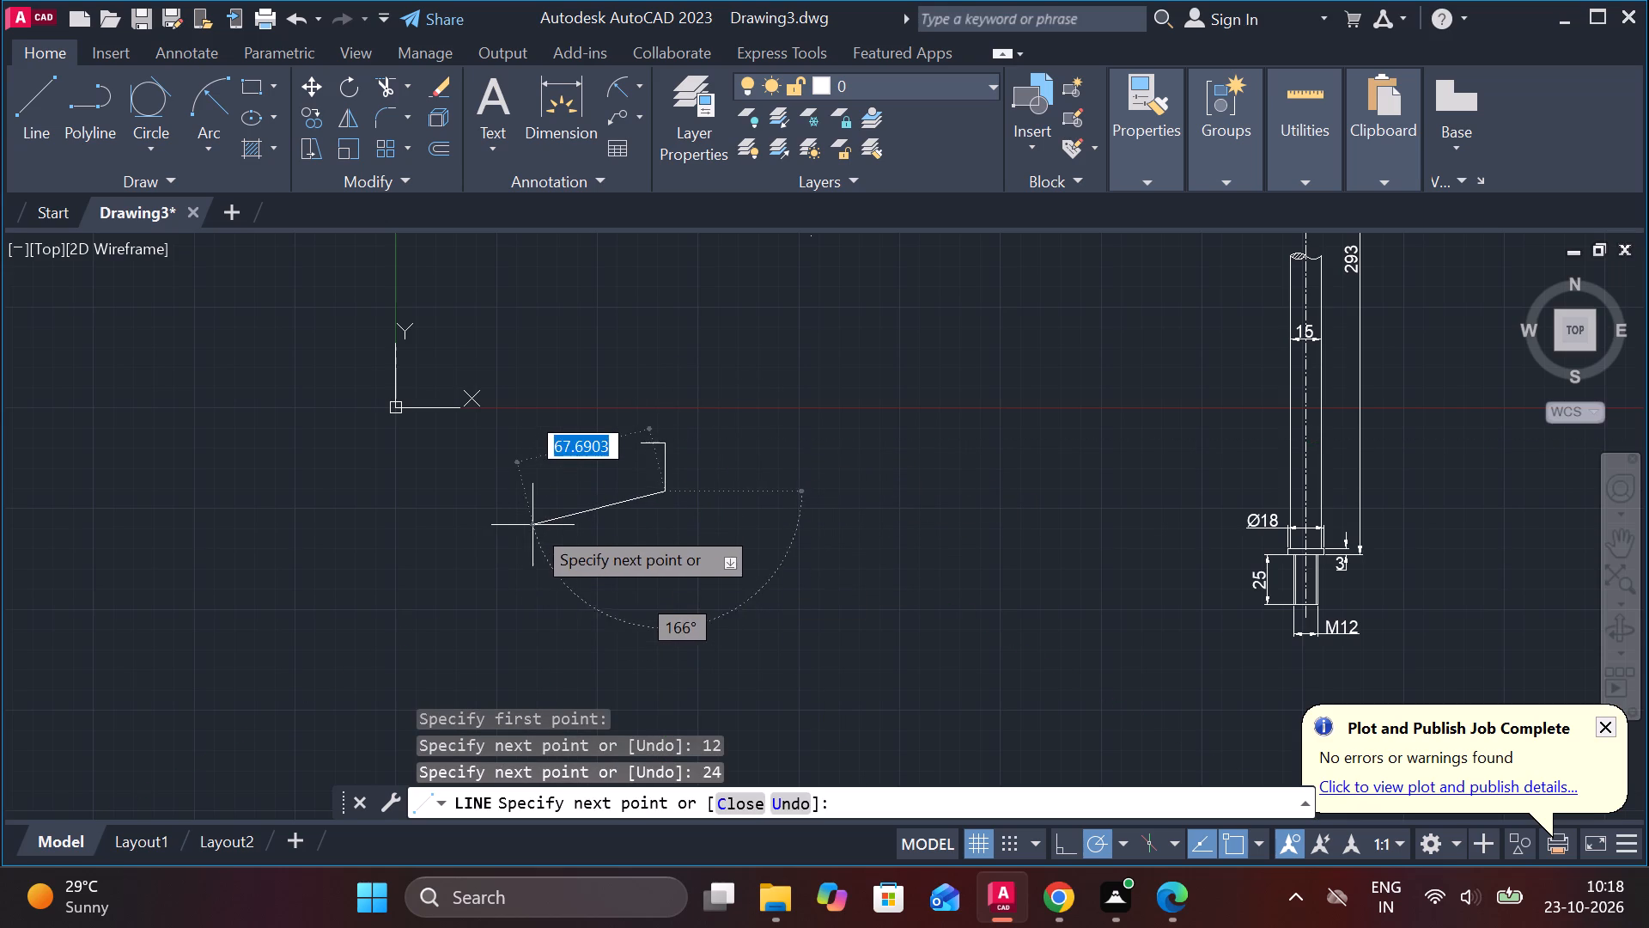
pyautogui.write('12')
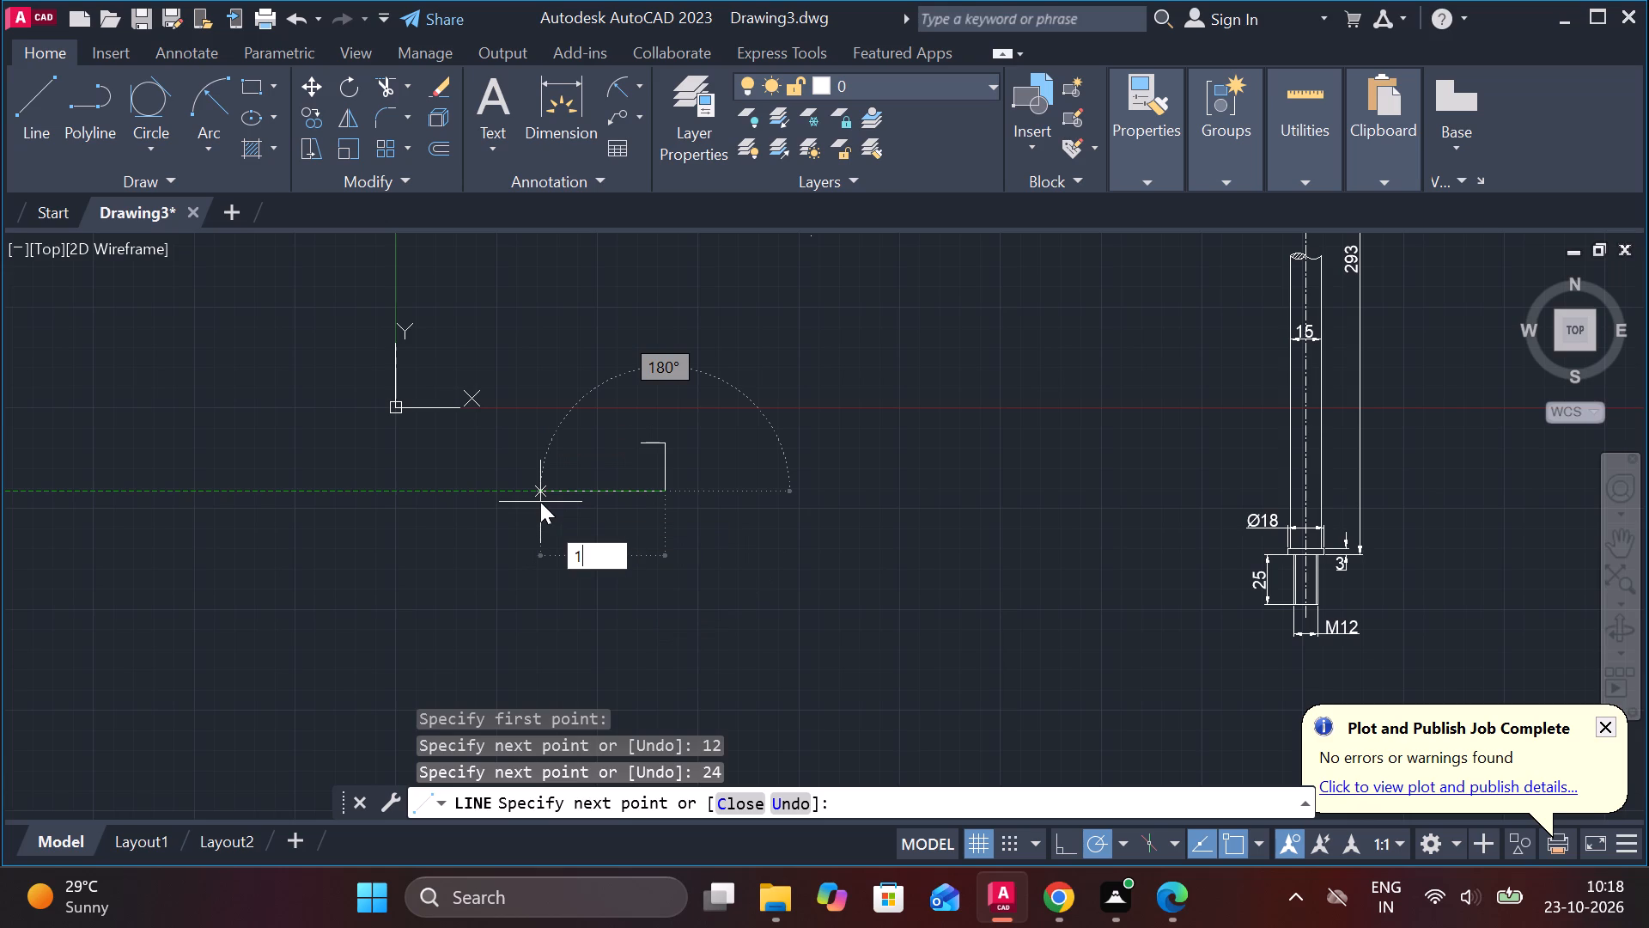
pyautogui.press('space')
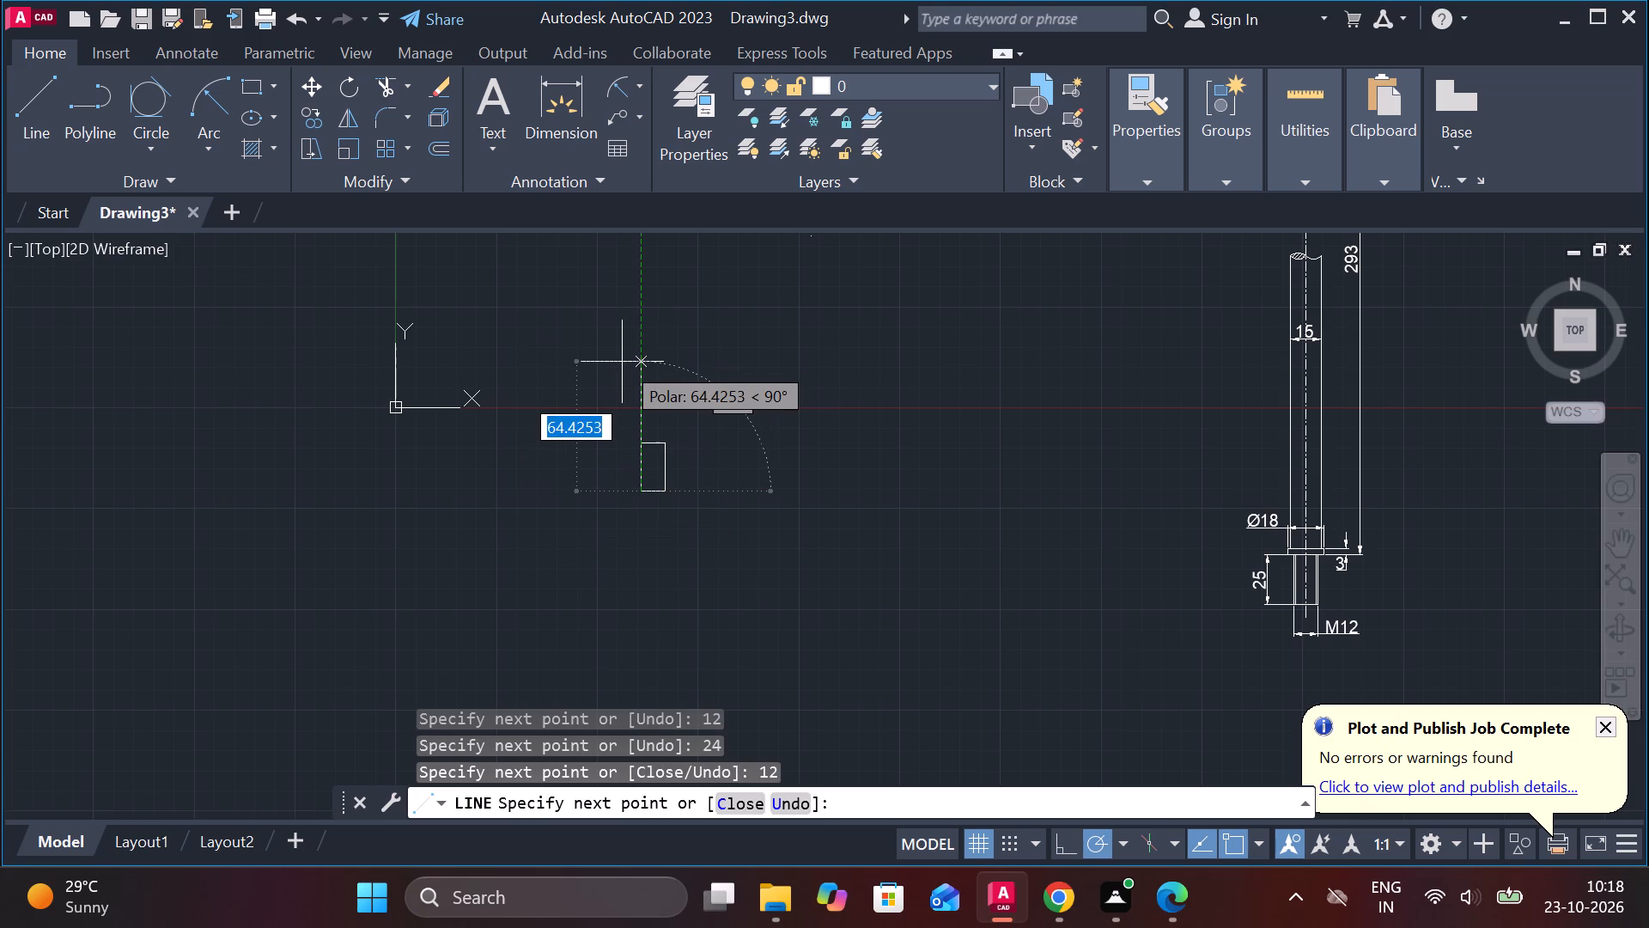
pyautogui.write('24')
pyautogui.press('space')
pyautogui.scroll(1, 622, 430)
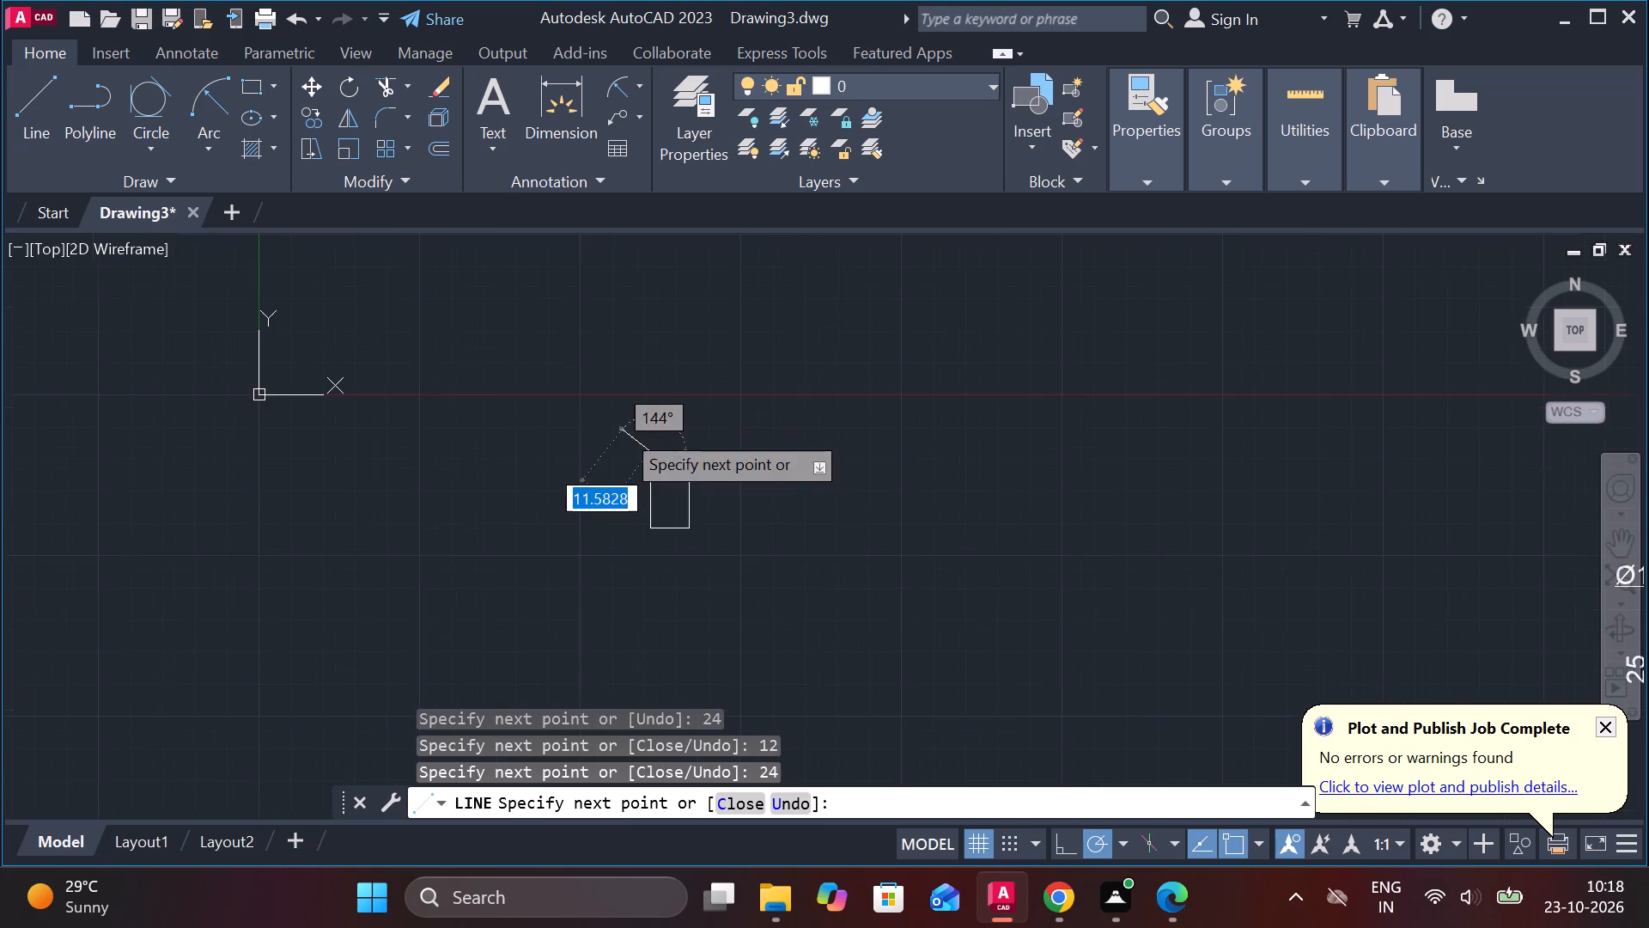
pyautogui.scroll(2, 622, 430)
pyautogui.moveTo(691, 457); pyautogui.dragTo(651, 400, button='middle')
pyautogui.press('Escape')
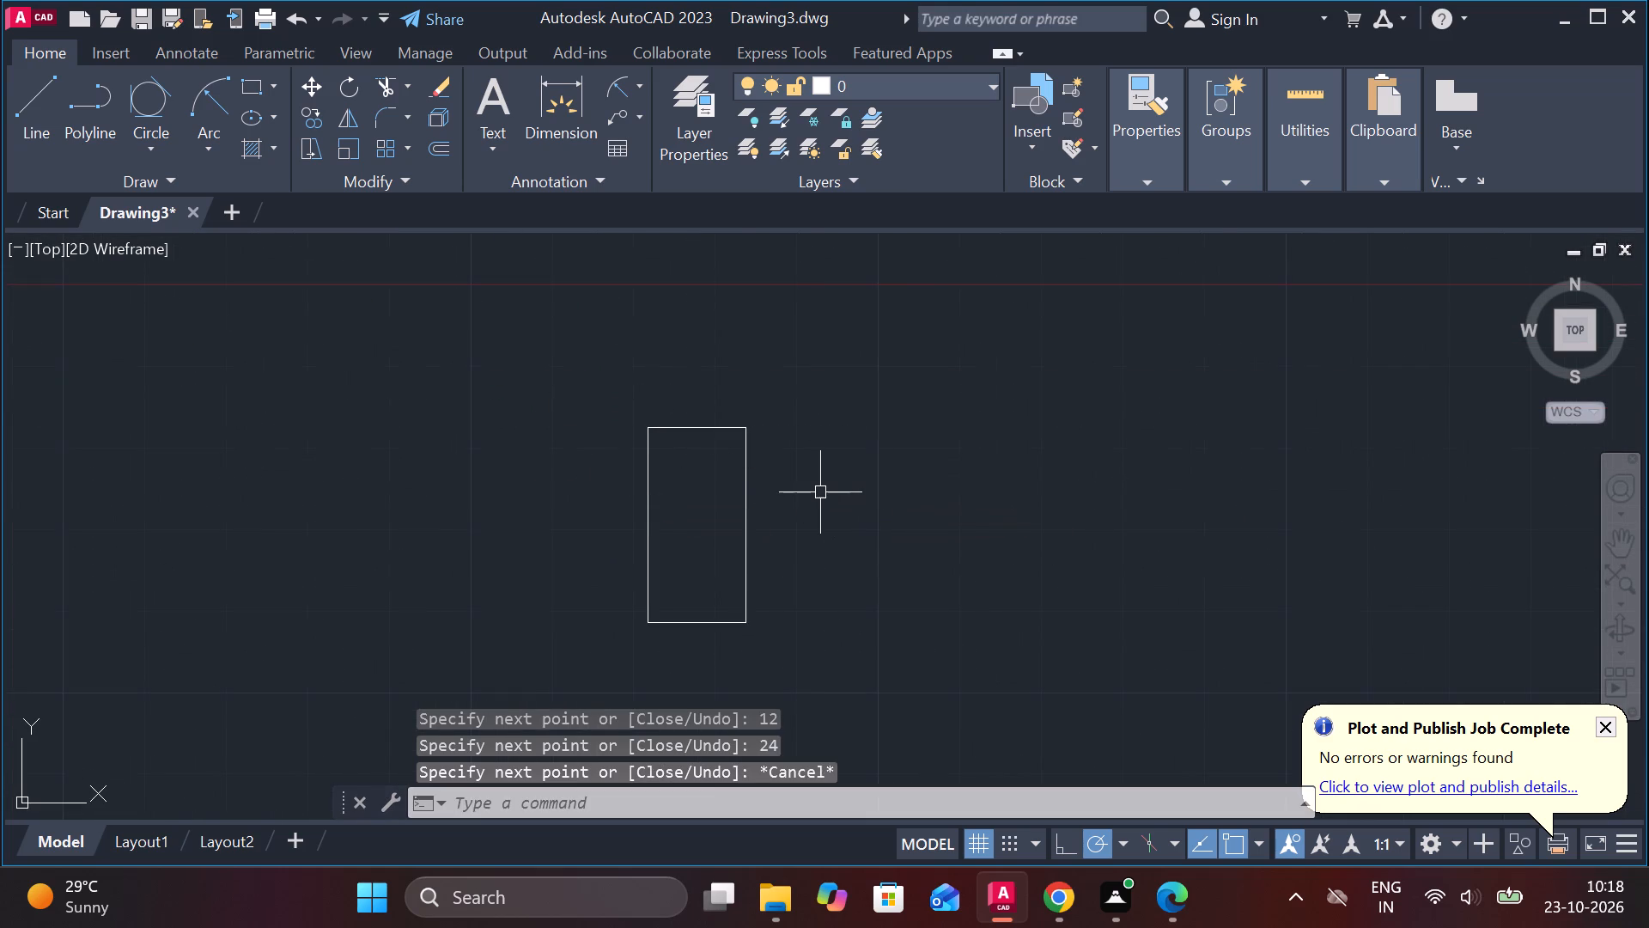
# From the midpoint of the rectangle's right edge, draw lines 18 right, 3 up, and back left past that edge.
pyautogui.press('l')
pyautogui.press('Return')
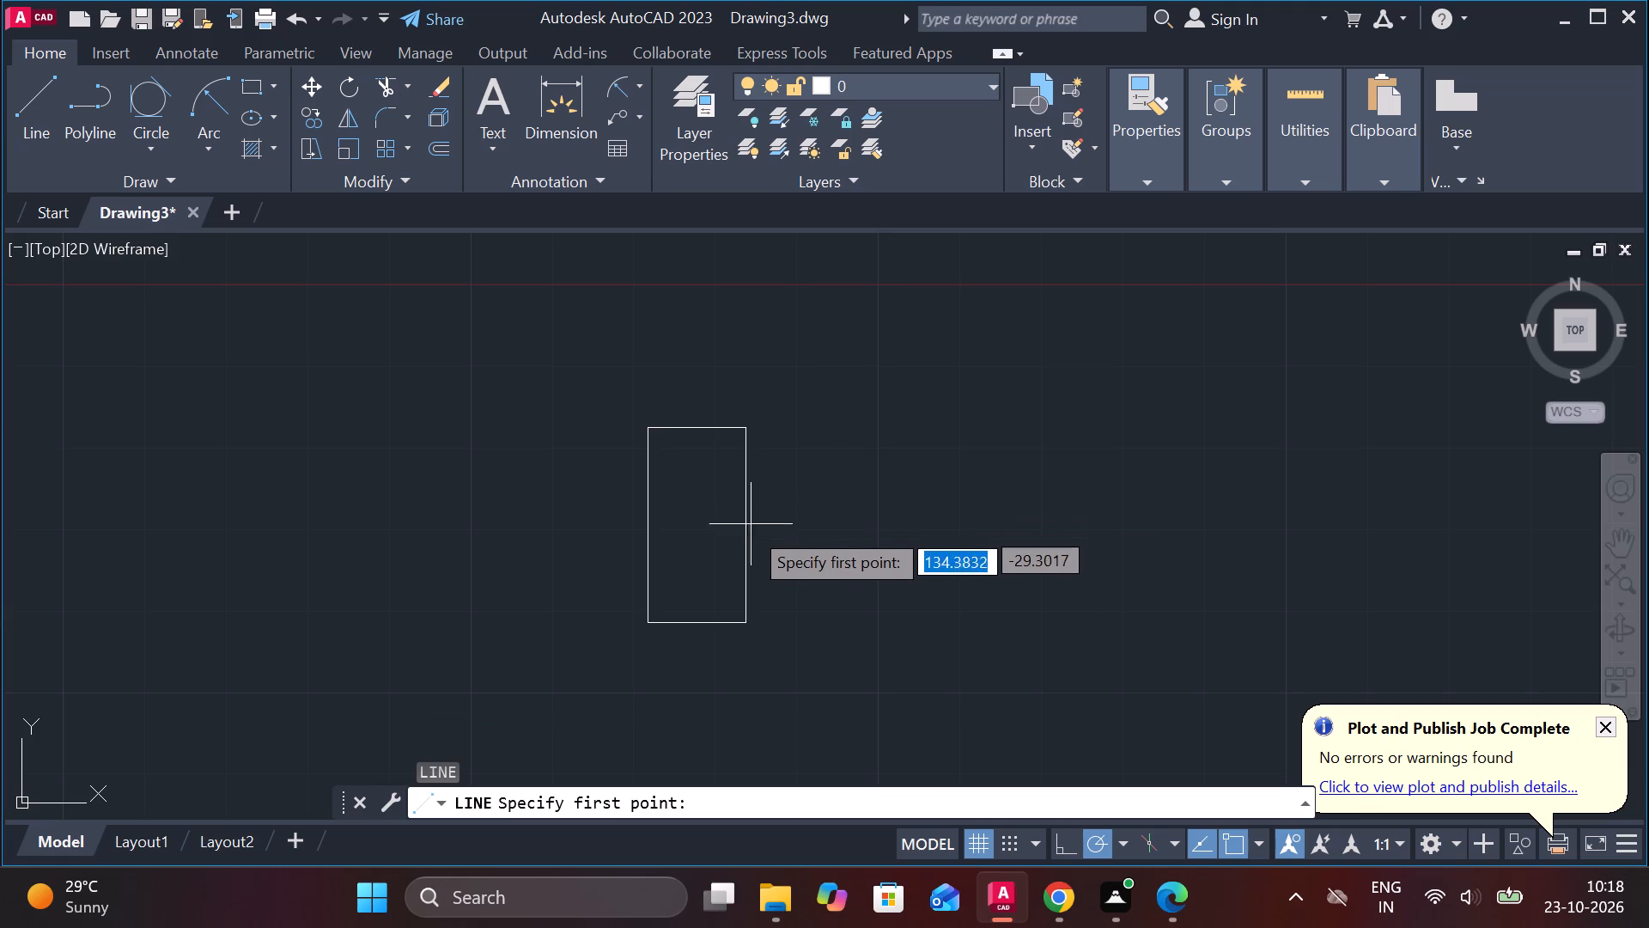
pyautogui.click(746, 526)
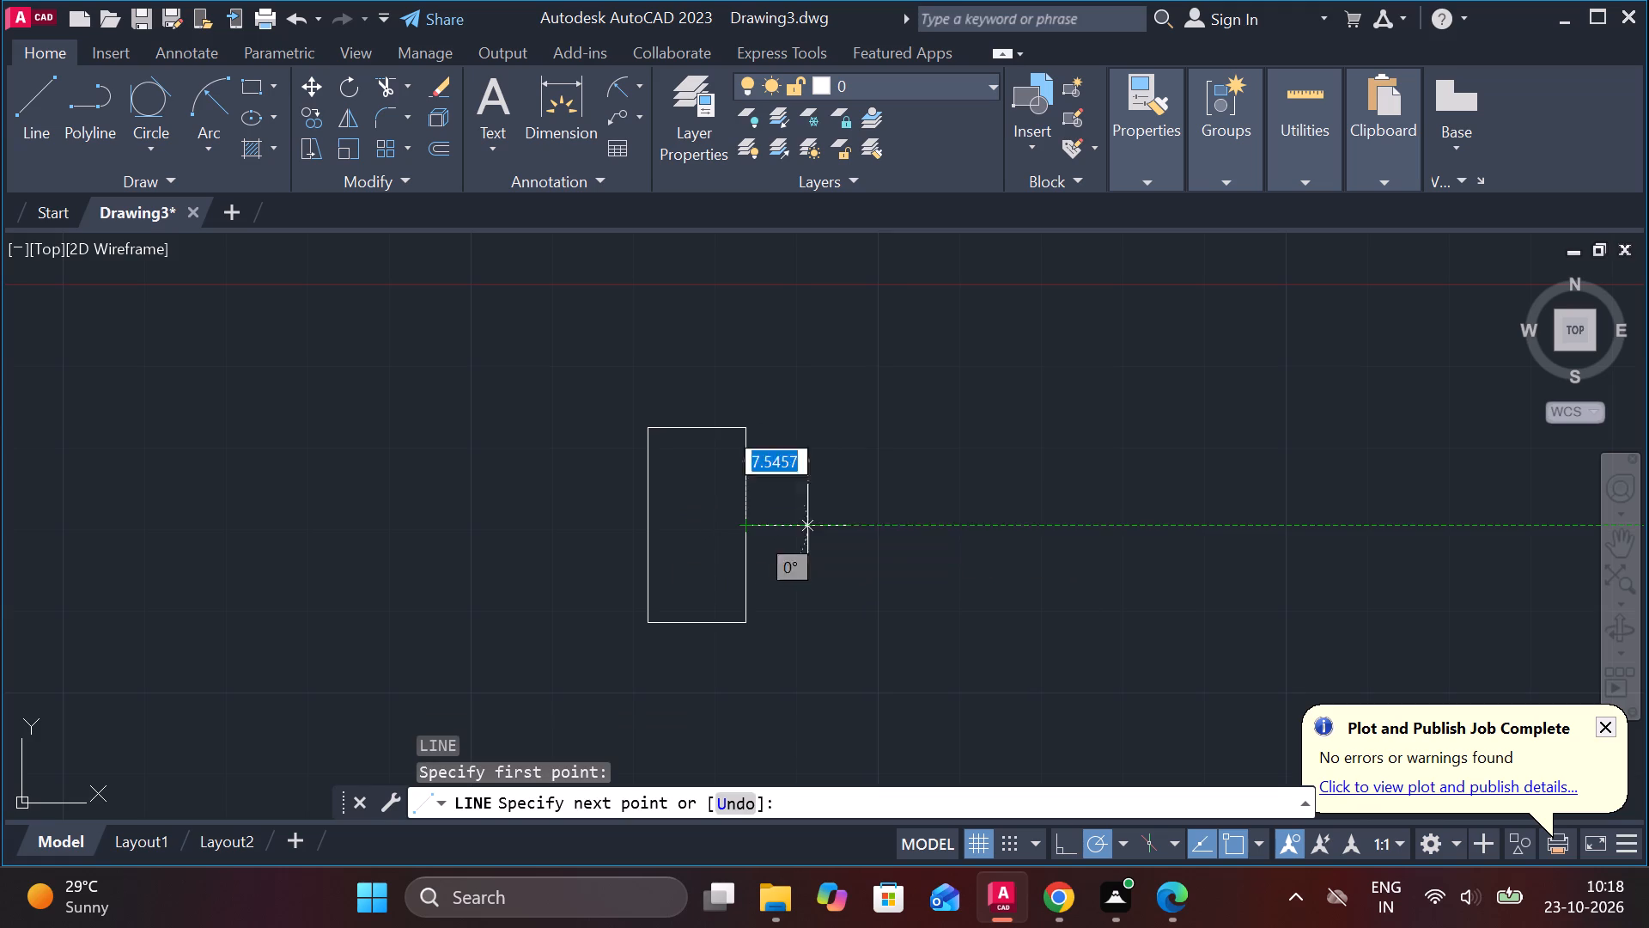
pyautogui.write('18')
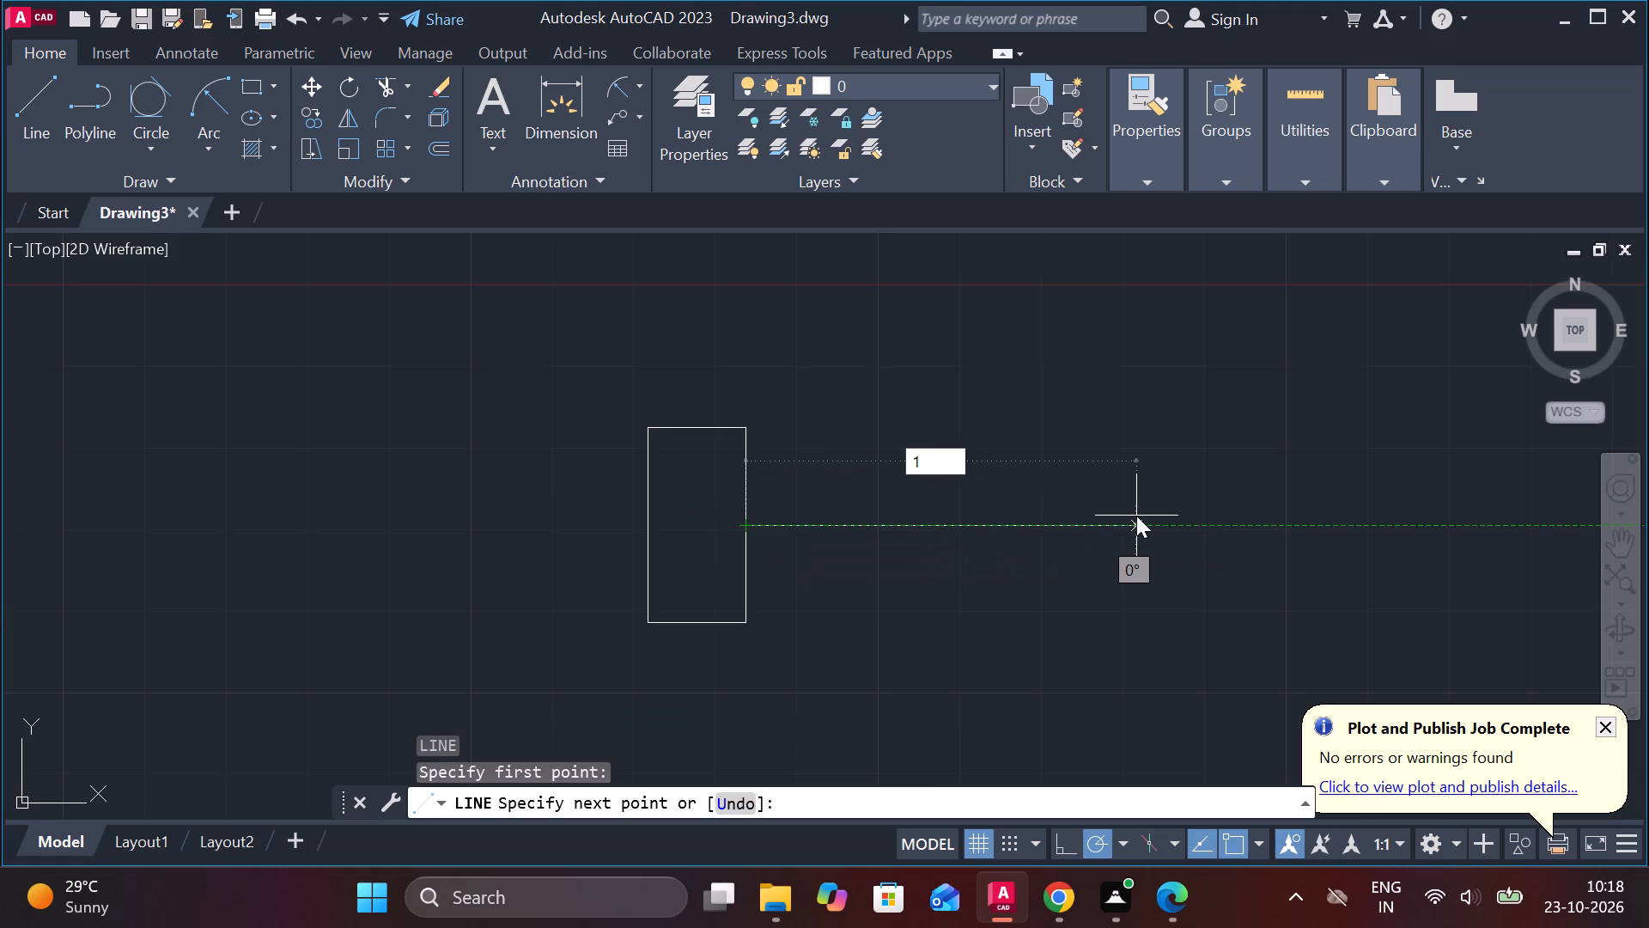
pyautogui.press('Return')
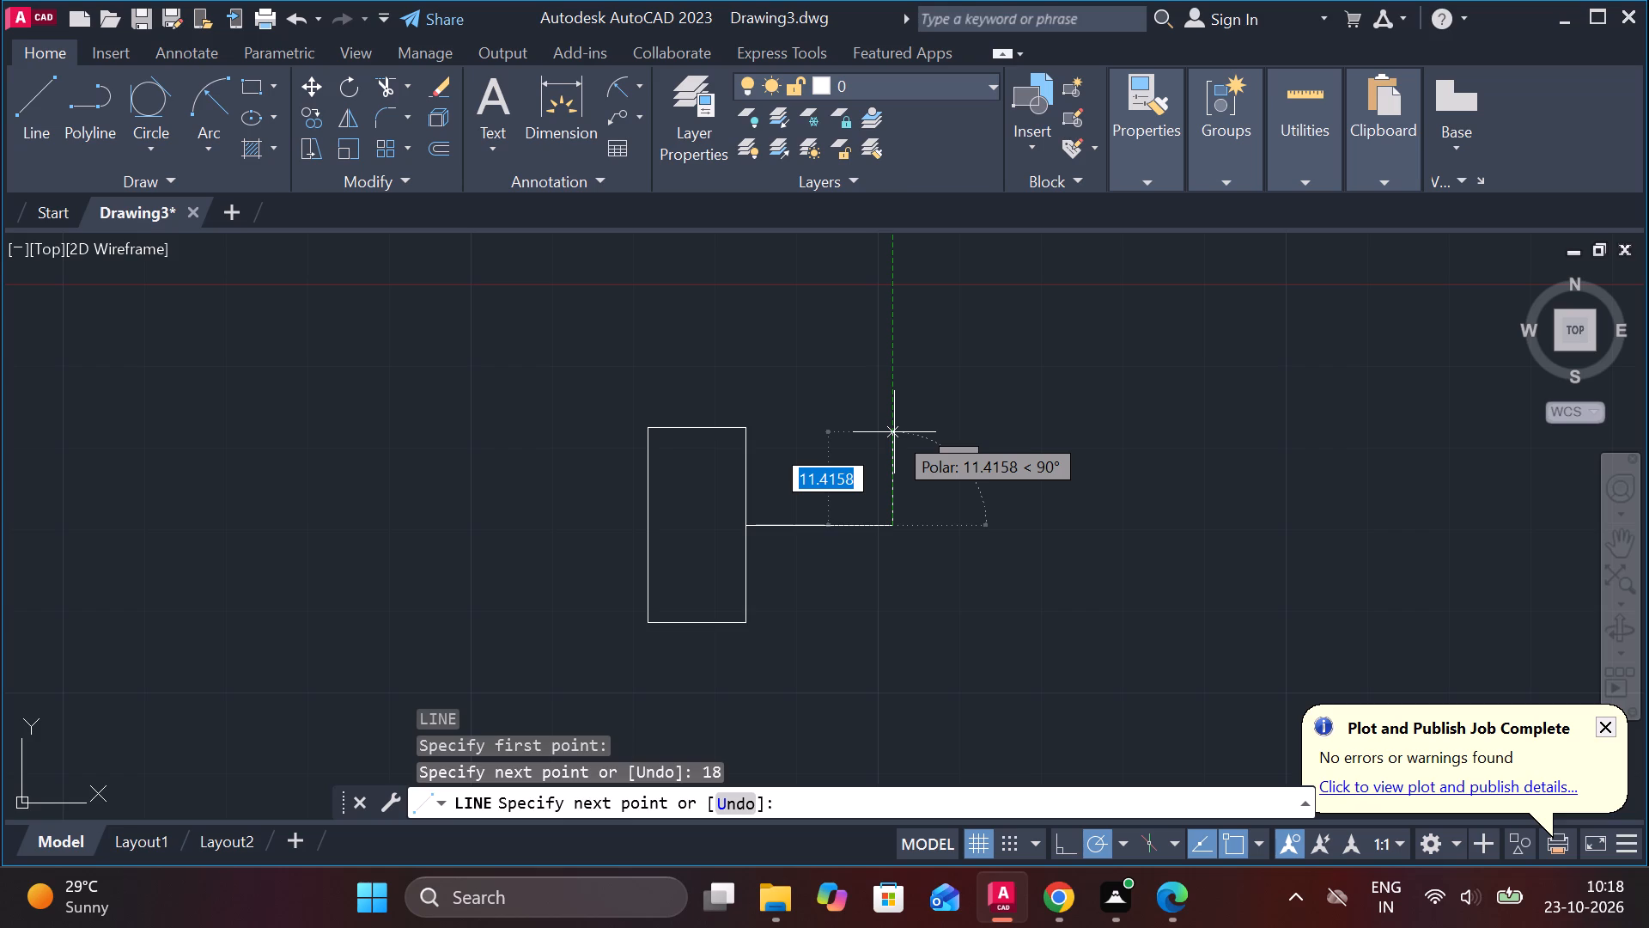
pyautogui.write('3')
pyautogui.press('space')
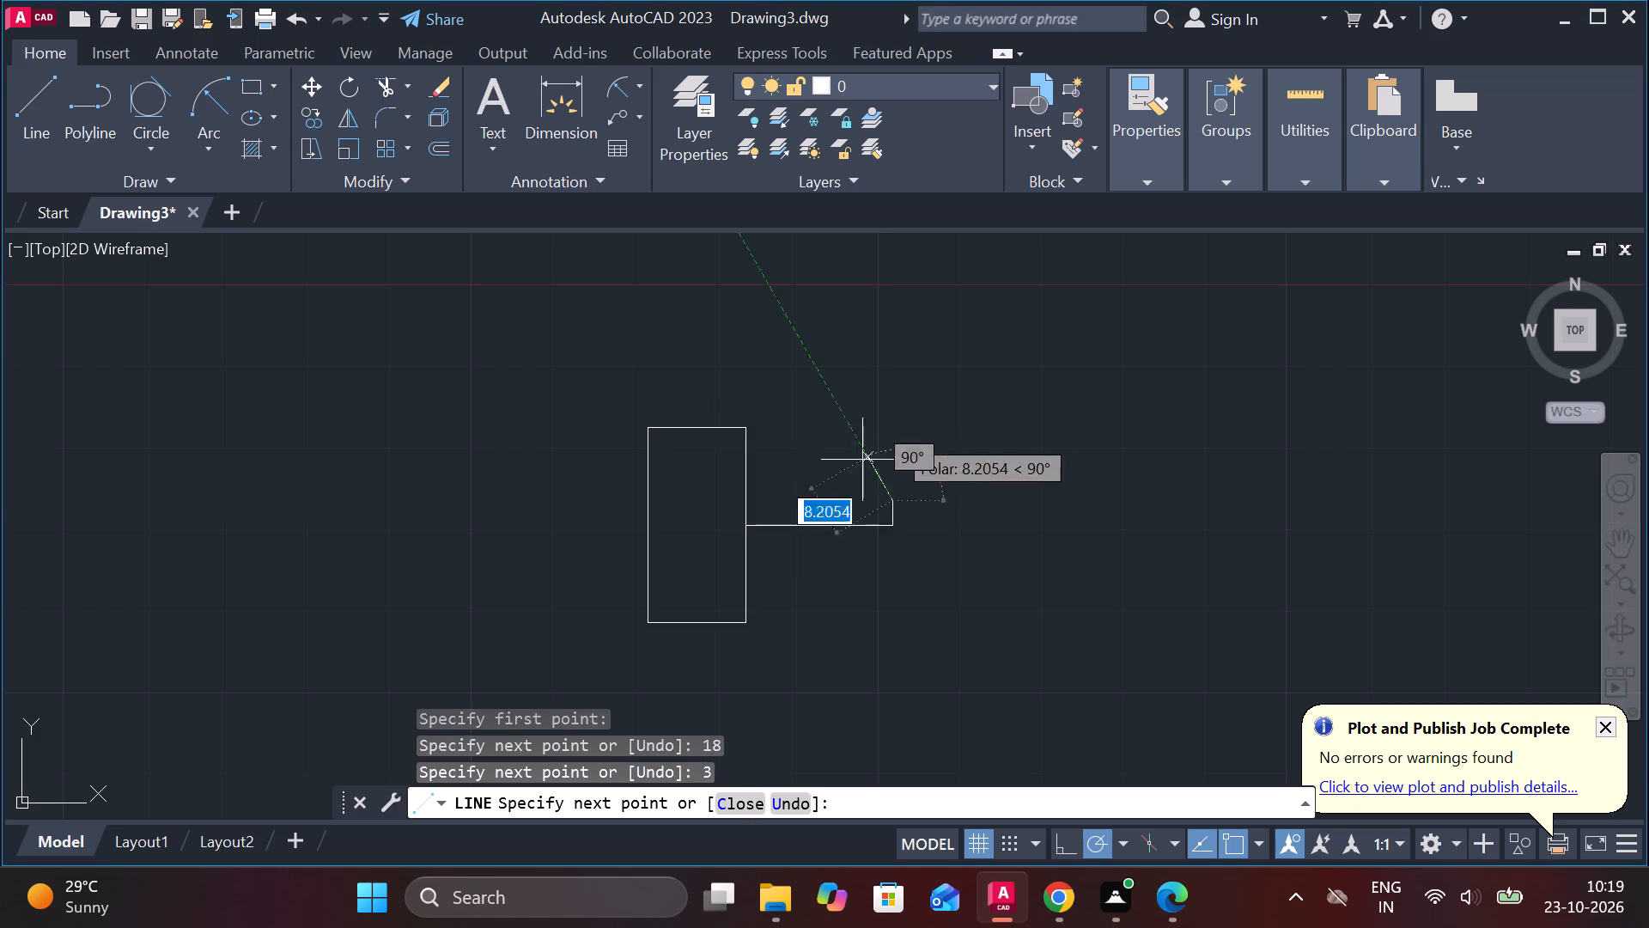
pyautogui.scroll(1, 720, 488)
pyautogui.click(715, 502)
pyautogui.press('Escape')
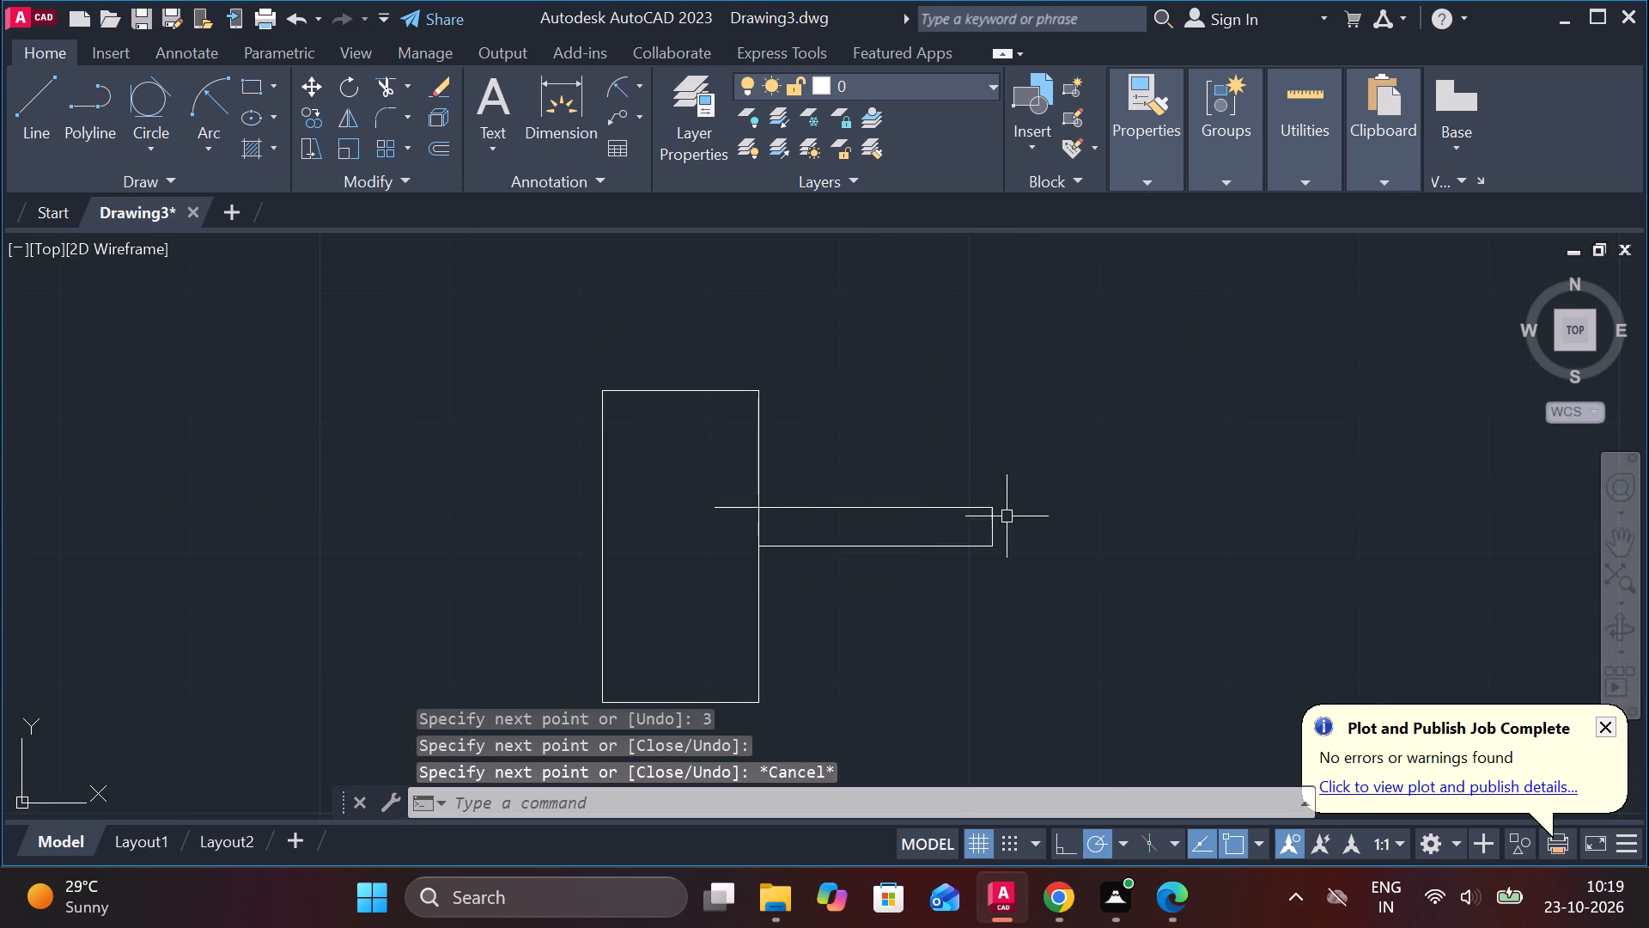
# From the right end of the 18-long line, draw lines 3 down and back left past the rectangle's right edge.
pyautogui.press('l')
pyautogui.press('Return')
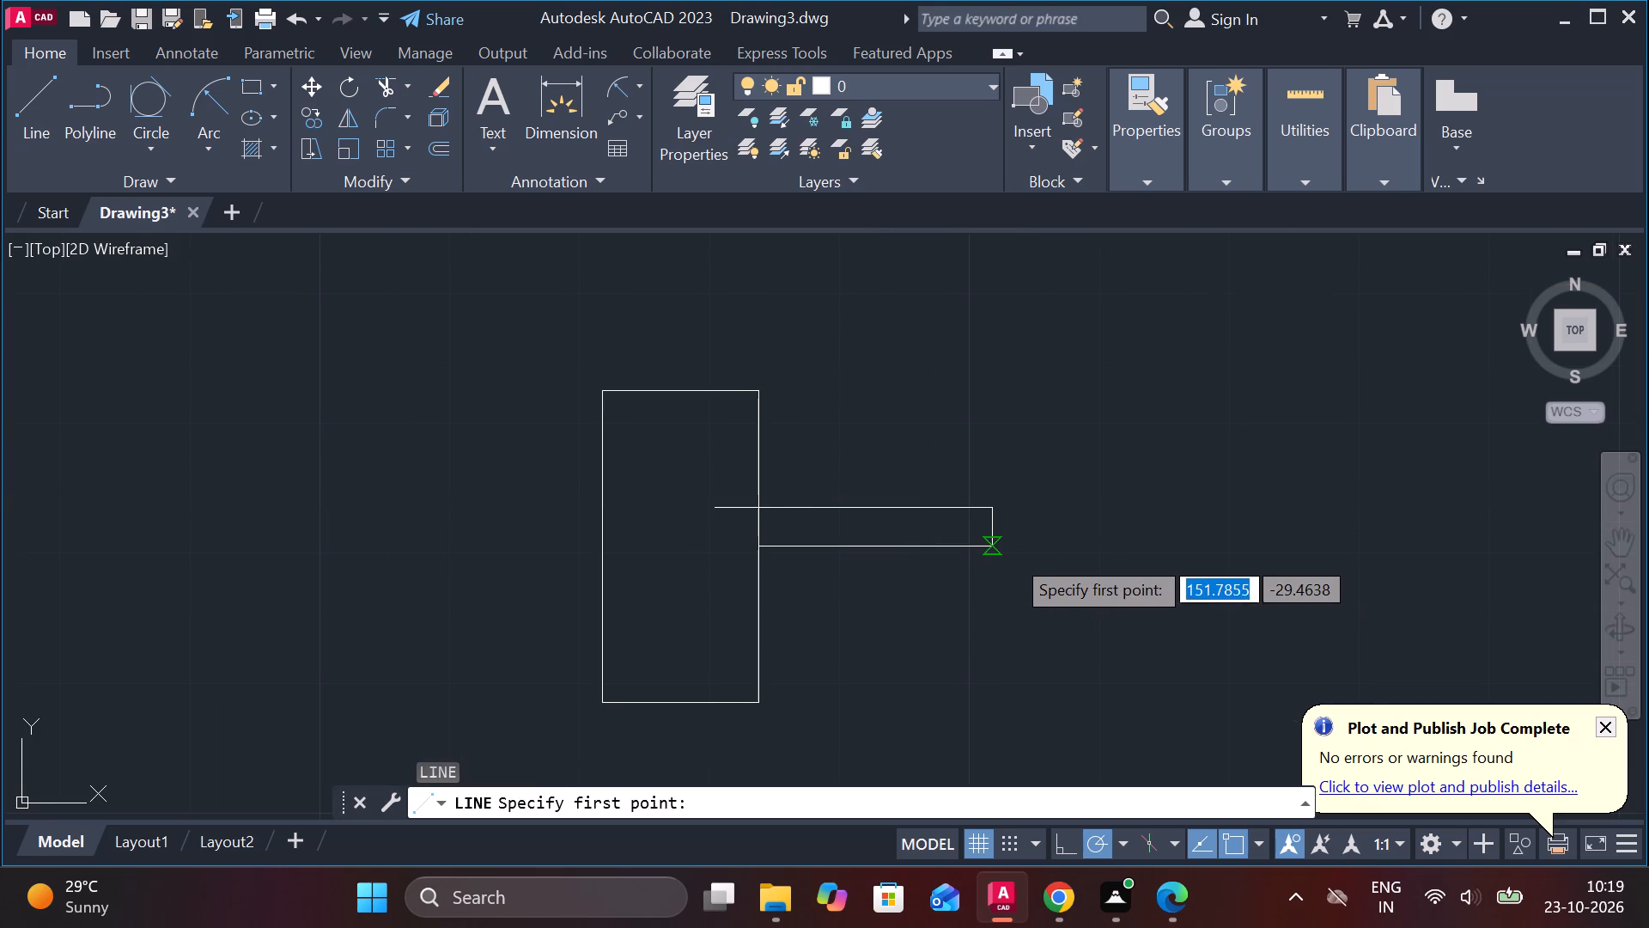
pyautogui.click(1012, 555)
pyautogui.press('3')
pyautogui.press('Return')
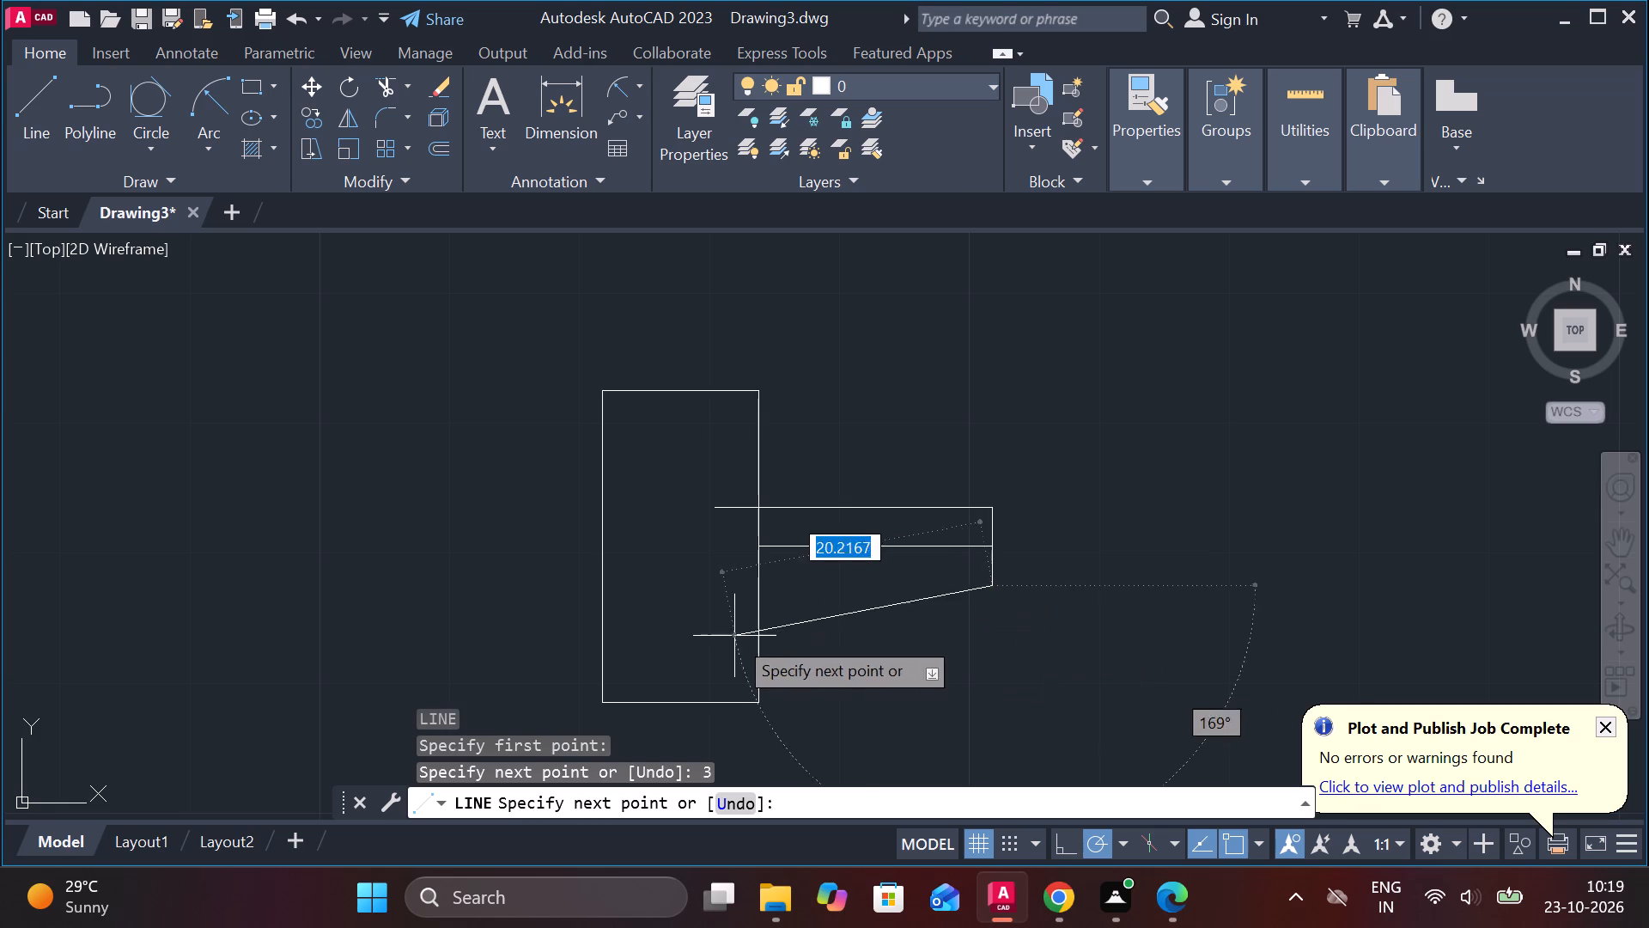
pyautogui.click(687, 587)
pyautogui.press('Escape')
# Trim the ends of the two stem lines that run inside the rectangle.
pyautogui.write('TR')
pyautogui.press('space')
pyautogui.press('space')
pyautogui.moveTo(731, 466); pyautogui.dragTo(737, 537)
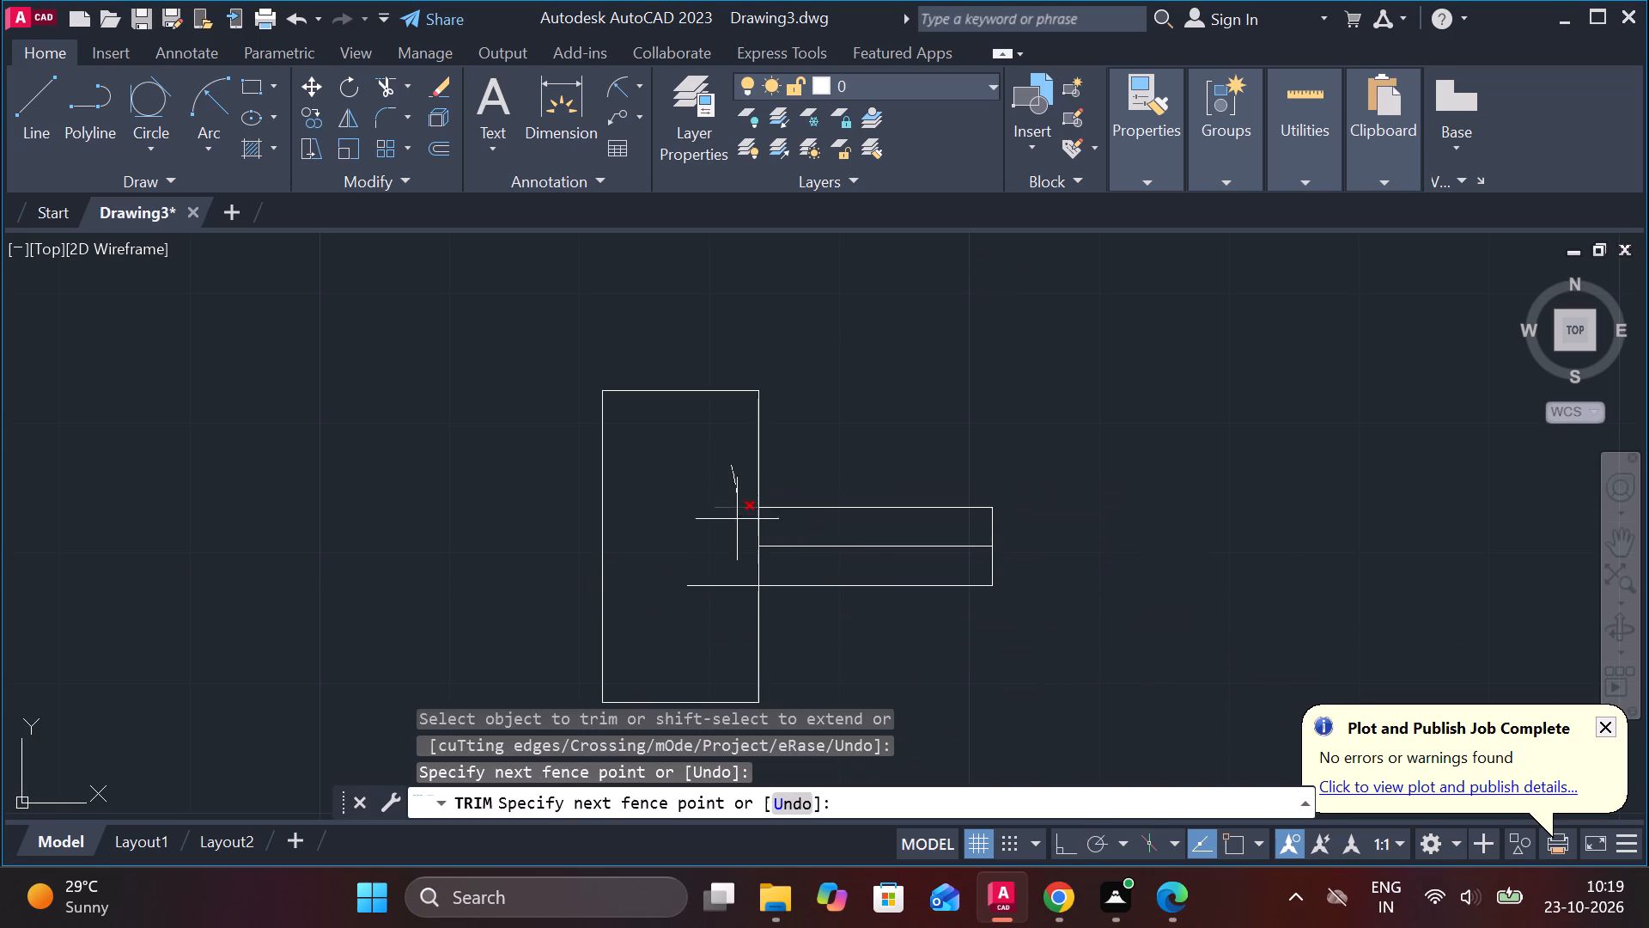
pyautogui.moveTo(737, 537); pyautogui.dragTo(737, 640)
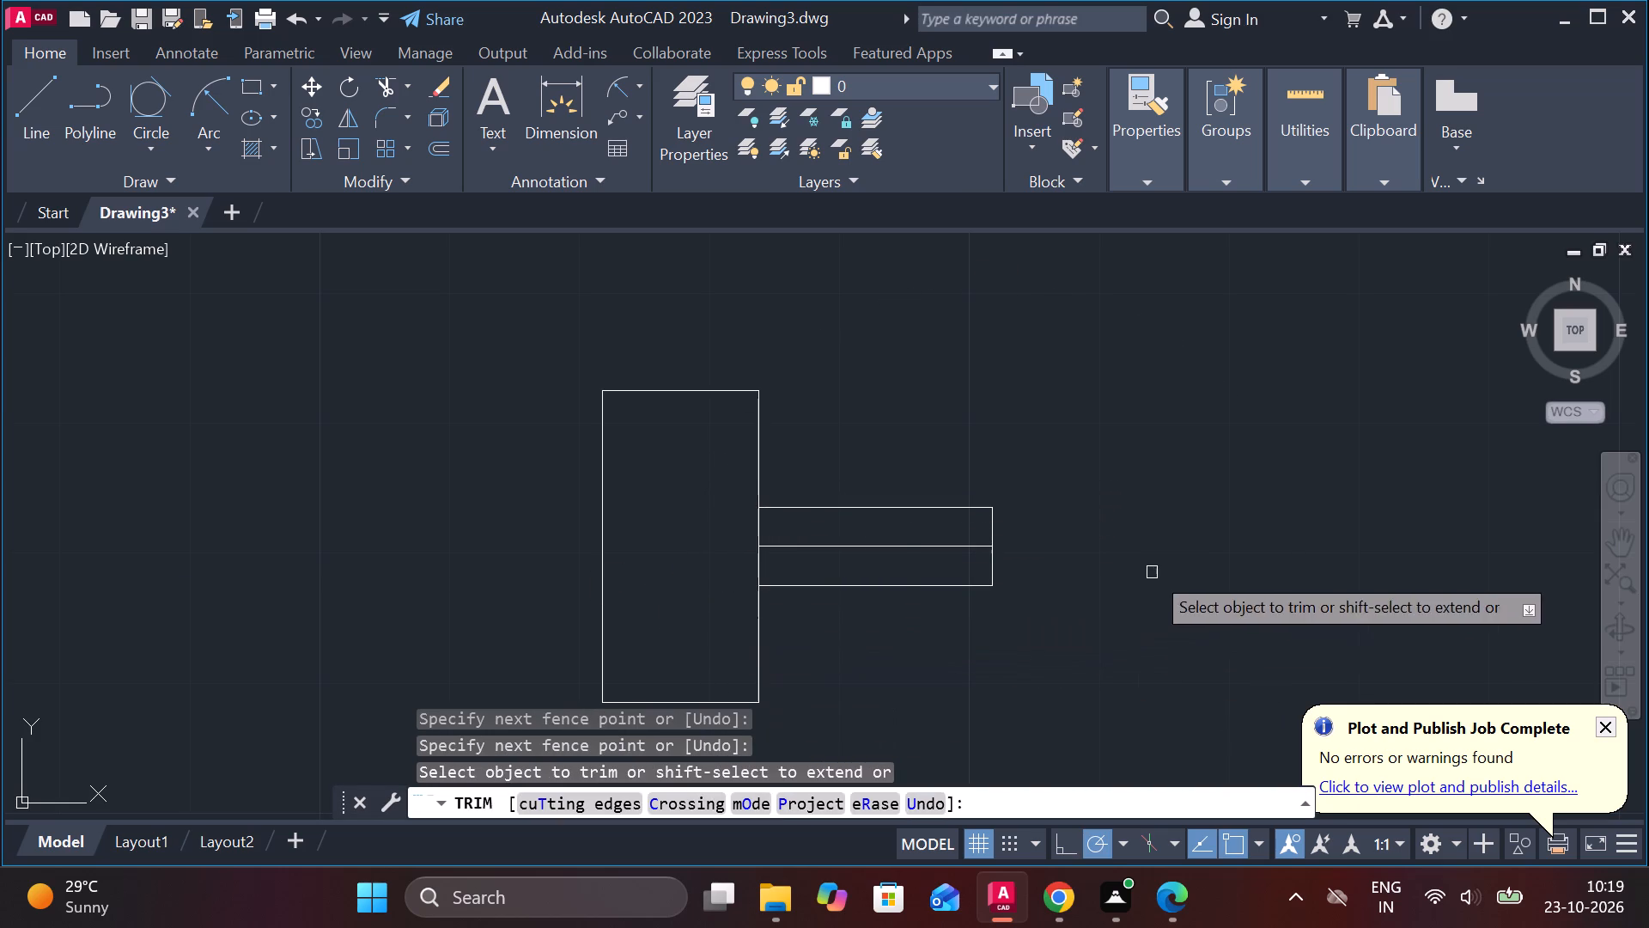
pyautogui.press('Escape')
# Stretch the stem's horizontal middle line past the head's left edge and past the stem's right end.
pyautogui.doubleClick(891, 550)
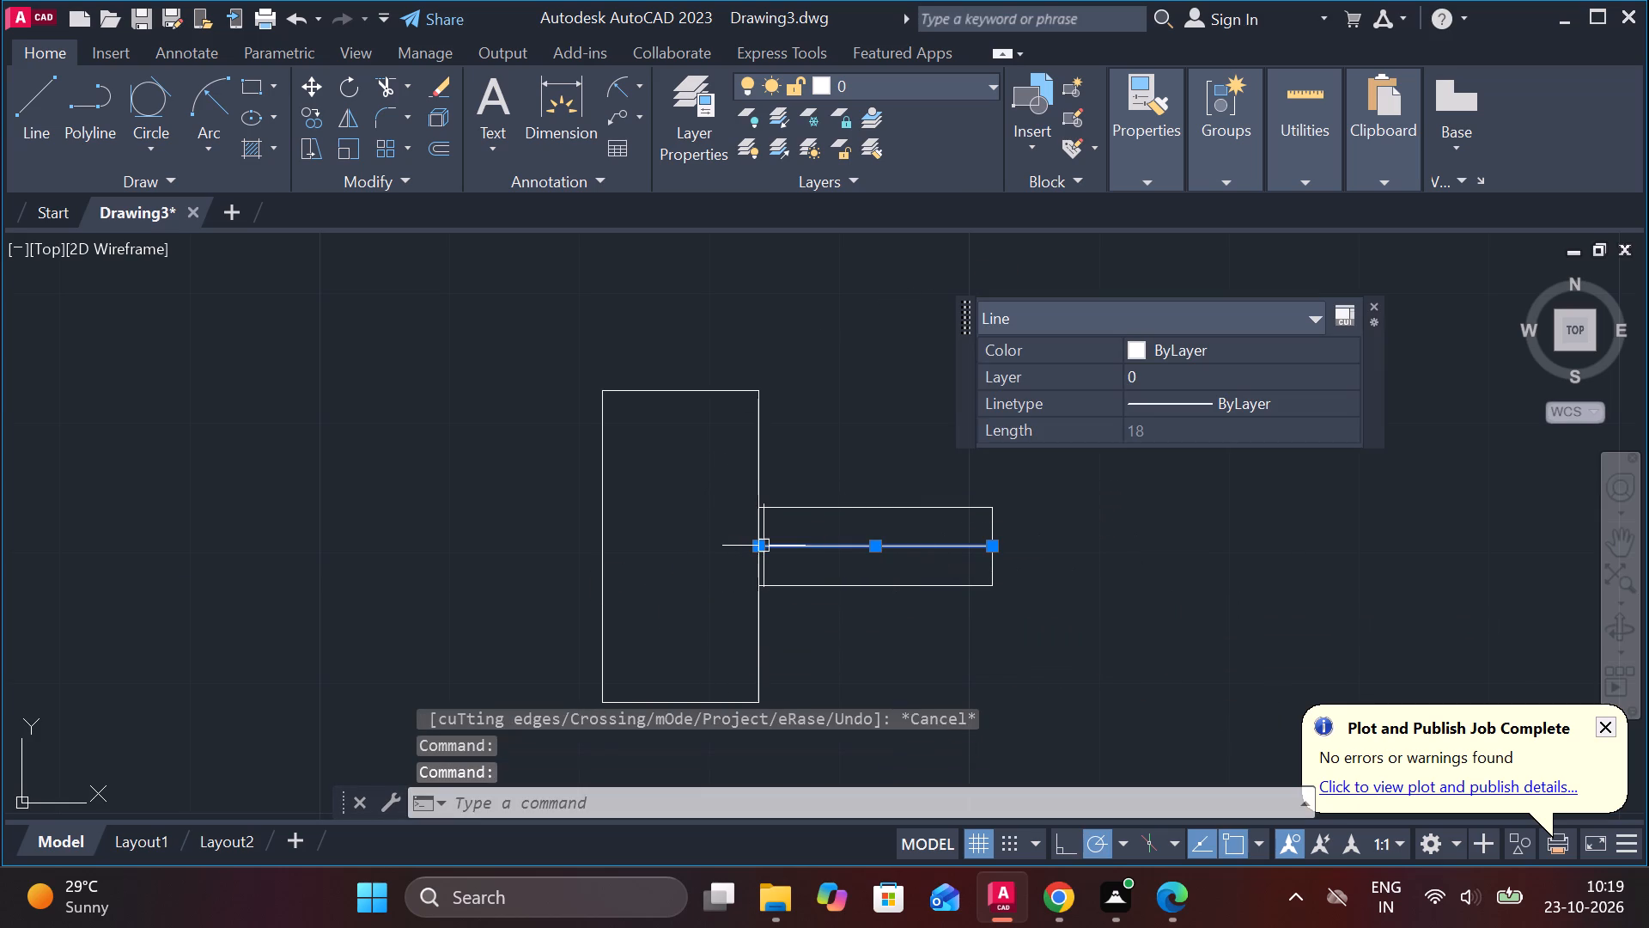
pyautogui.click(763, 546)
pyautogui.click(533, 546)
pyautogui.press('Escape')
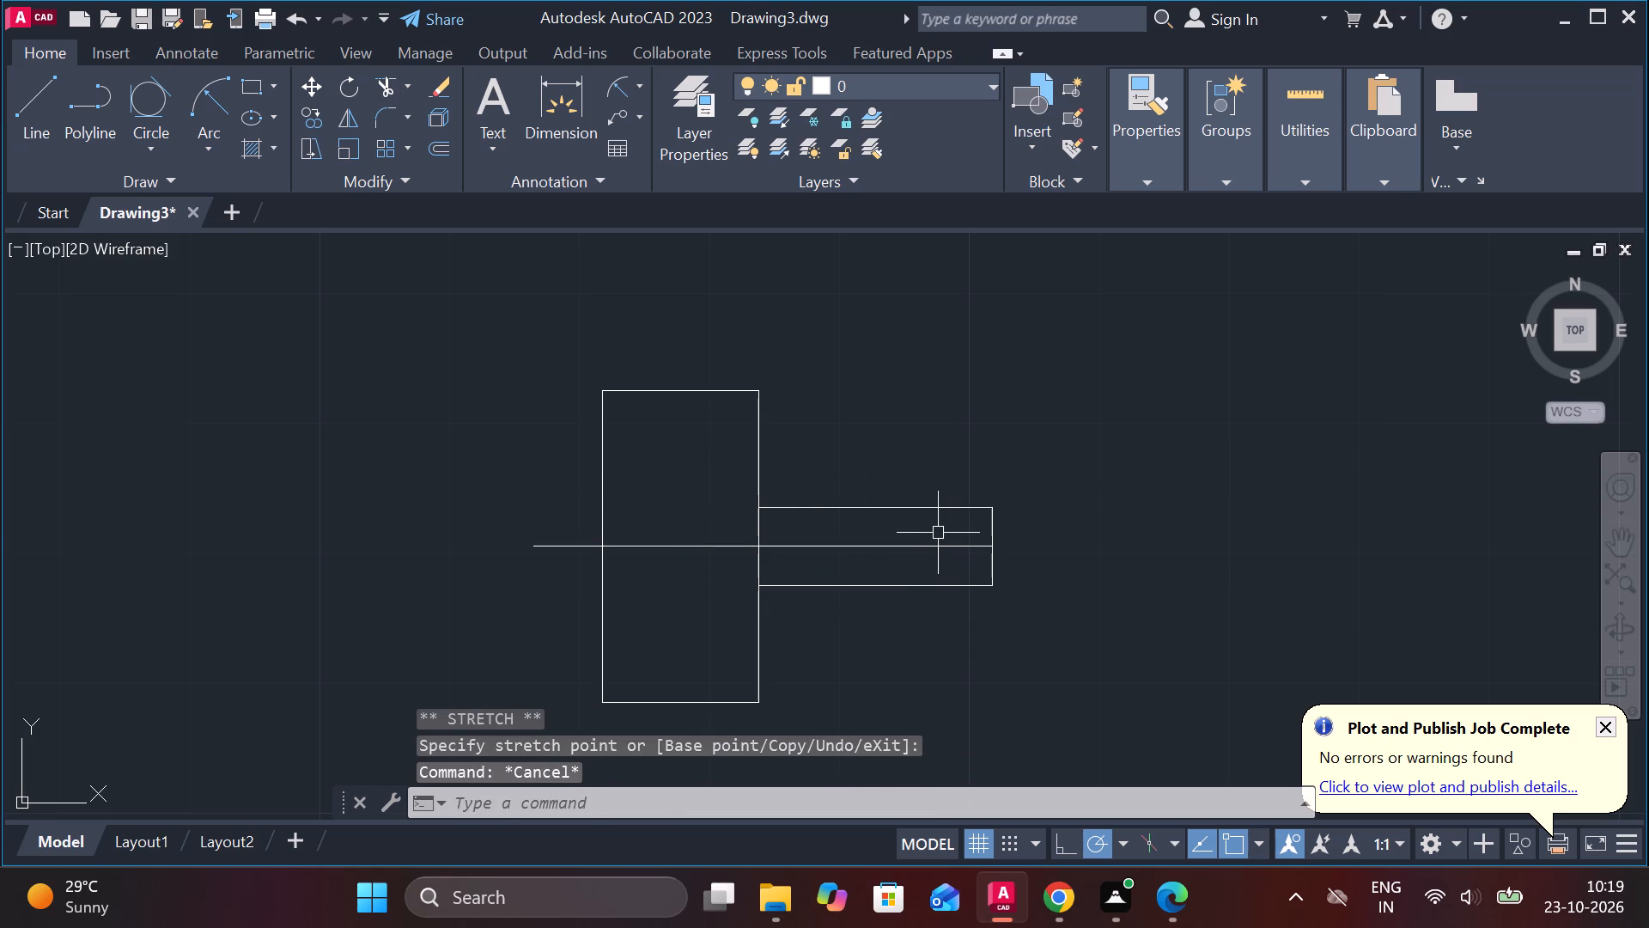
pyautogui.click(934, 550)
pyautogui.click(994, 550)
pyautogui.click(1091, 552)
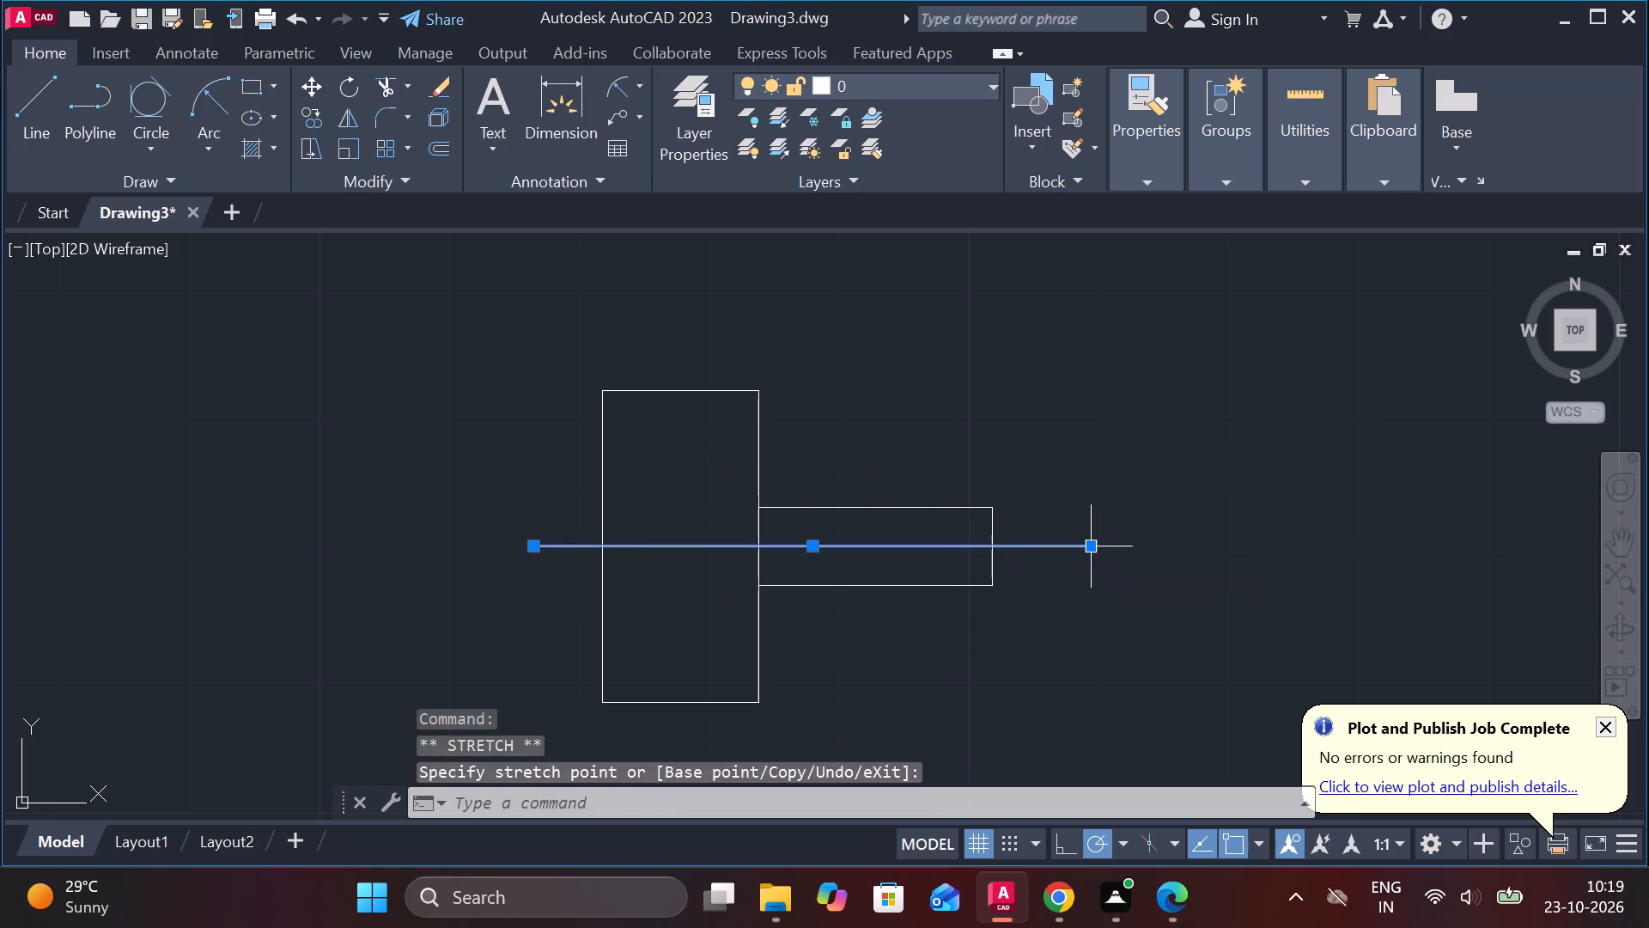
pyautogui.press('Escape')
# Draw a vertical line through the middle of the head rectangle, extending slightly past its top and bottom edges.
pyautogui.press('l')
pyautogui.press('Return')
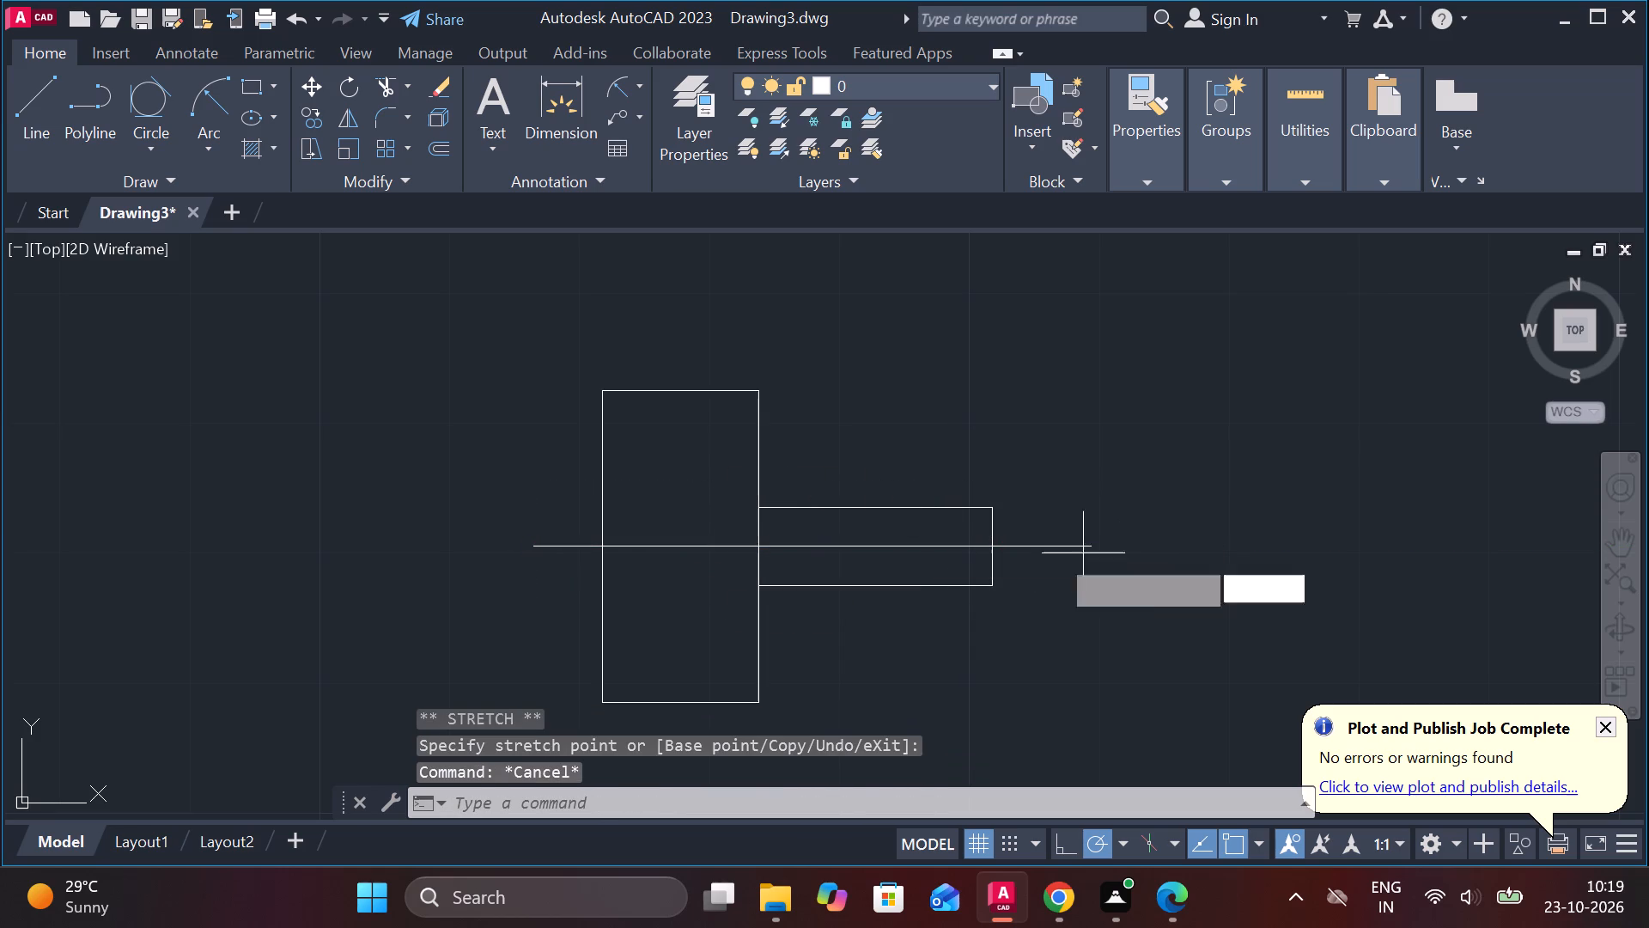
pyautogui.click(673, 358)
pyautogui.moveTo(673, 599); pyautogui.dragTo(670, 550, button='middle')
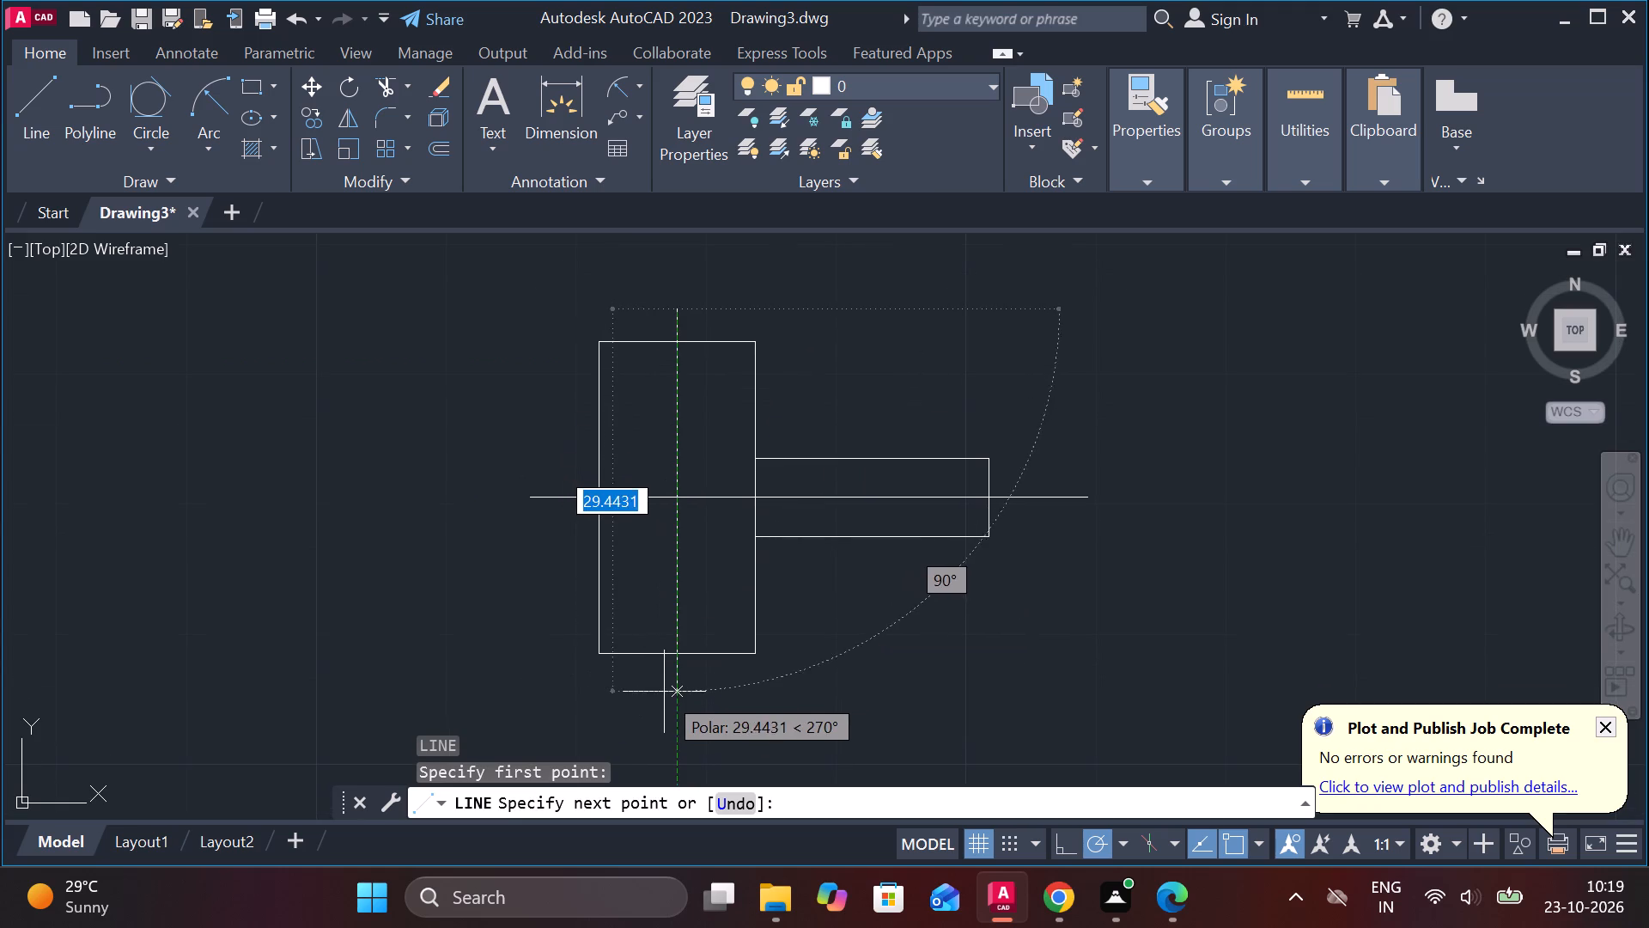
pyautogui.click(667, 680)
pyautogui.press('Escape')
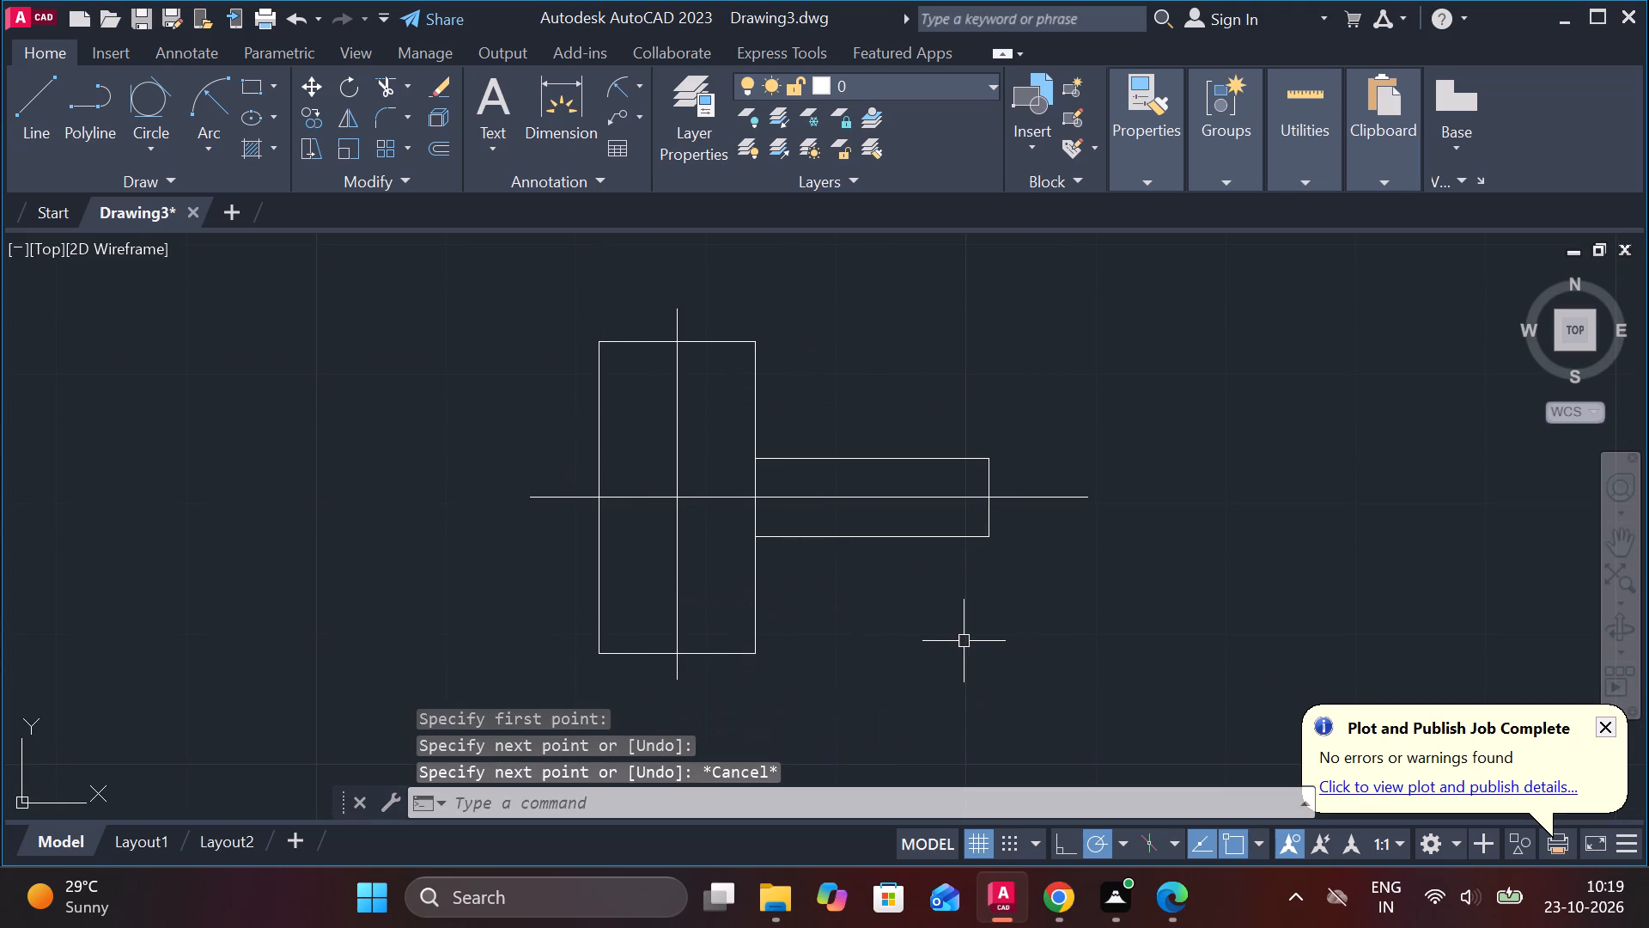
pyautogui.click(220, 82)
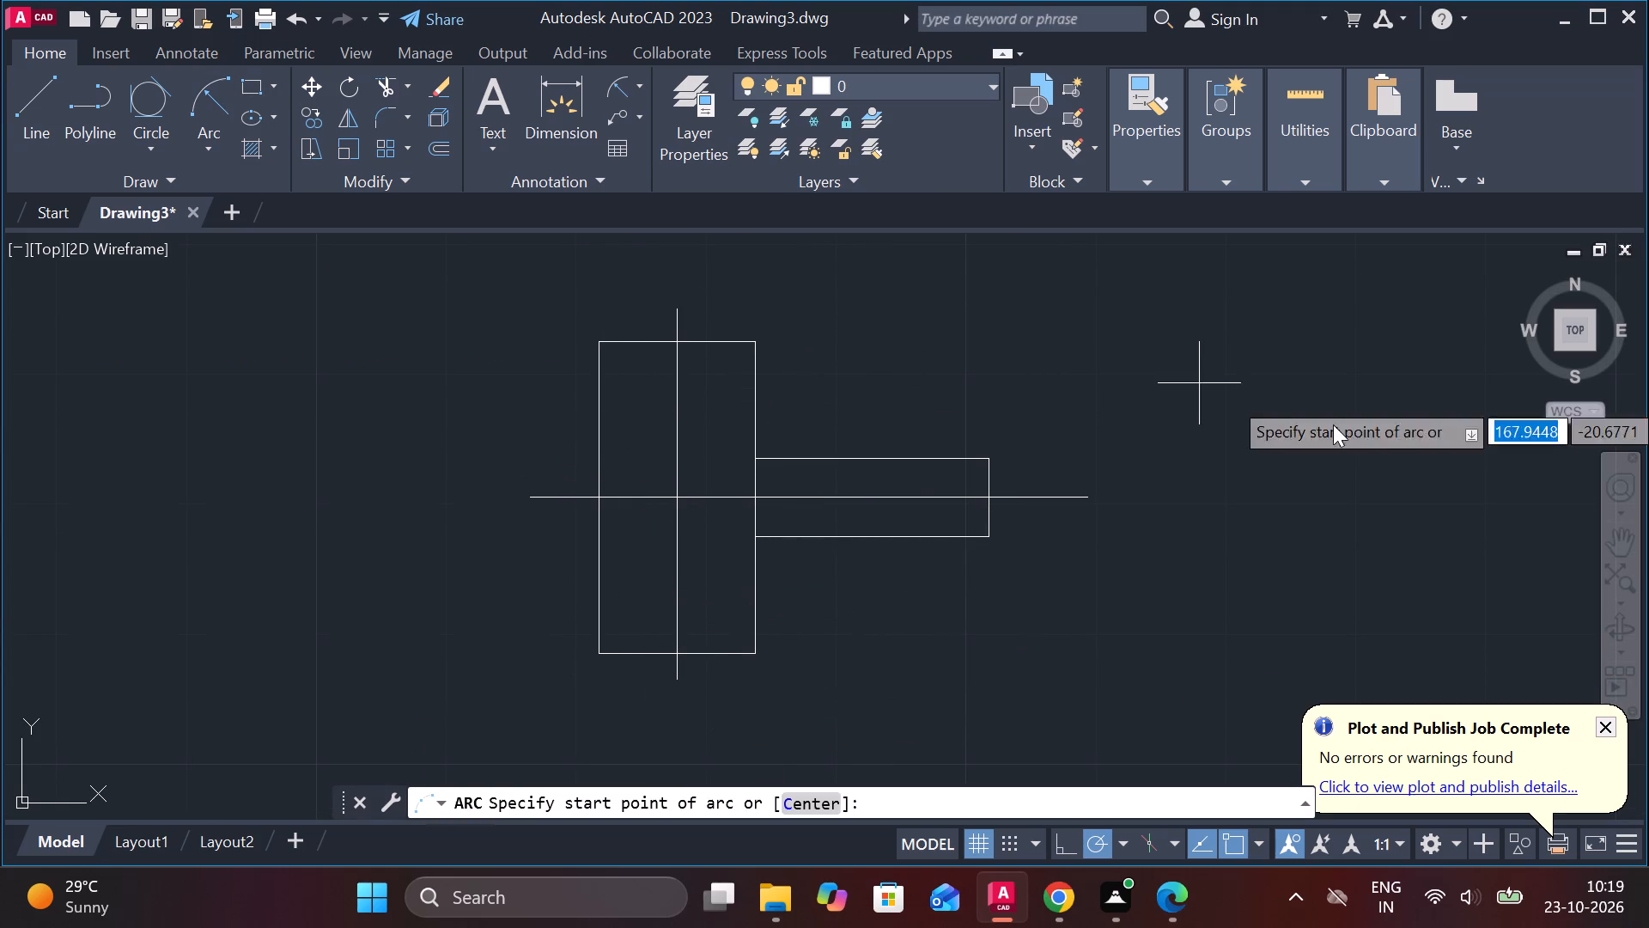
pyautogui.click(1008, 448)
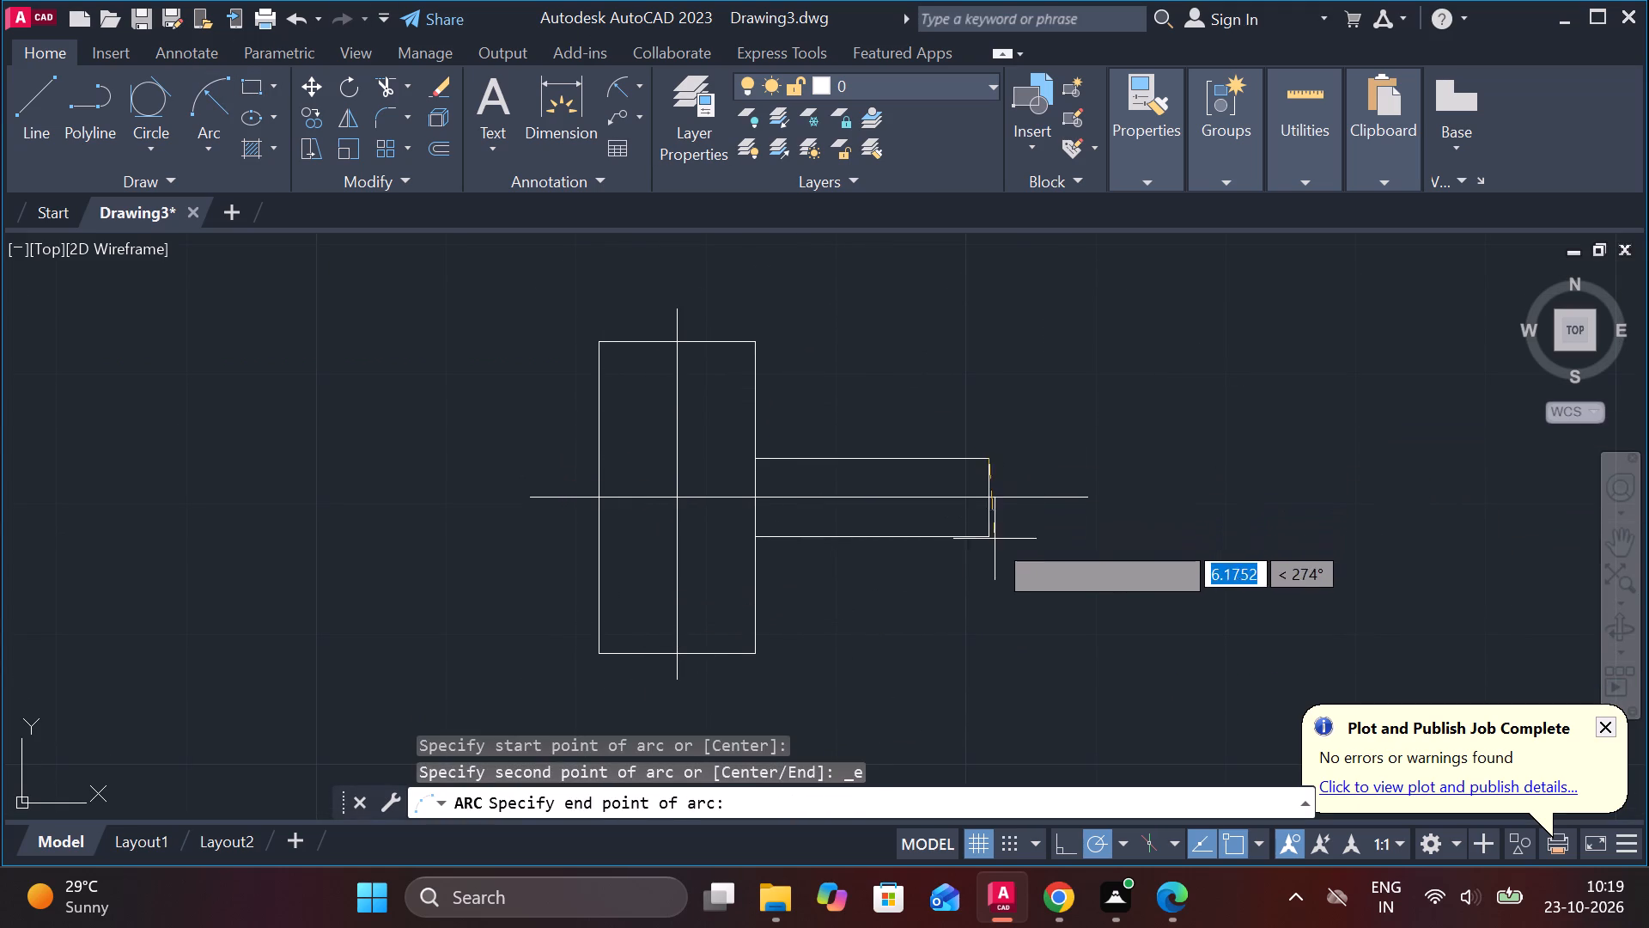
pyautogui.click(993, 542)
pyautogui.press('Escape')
# Draw a three-point arc from the stem's lower right corner through its upper right corner, ending 6 beyond it above the stem.
pyautogui.press('space')
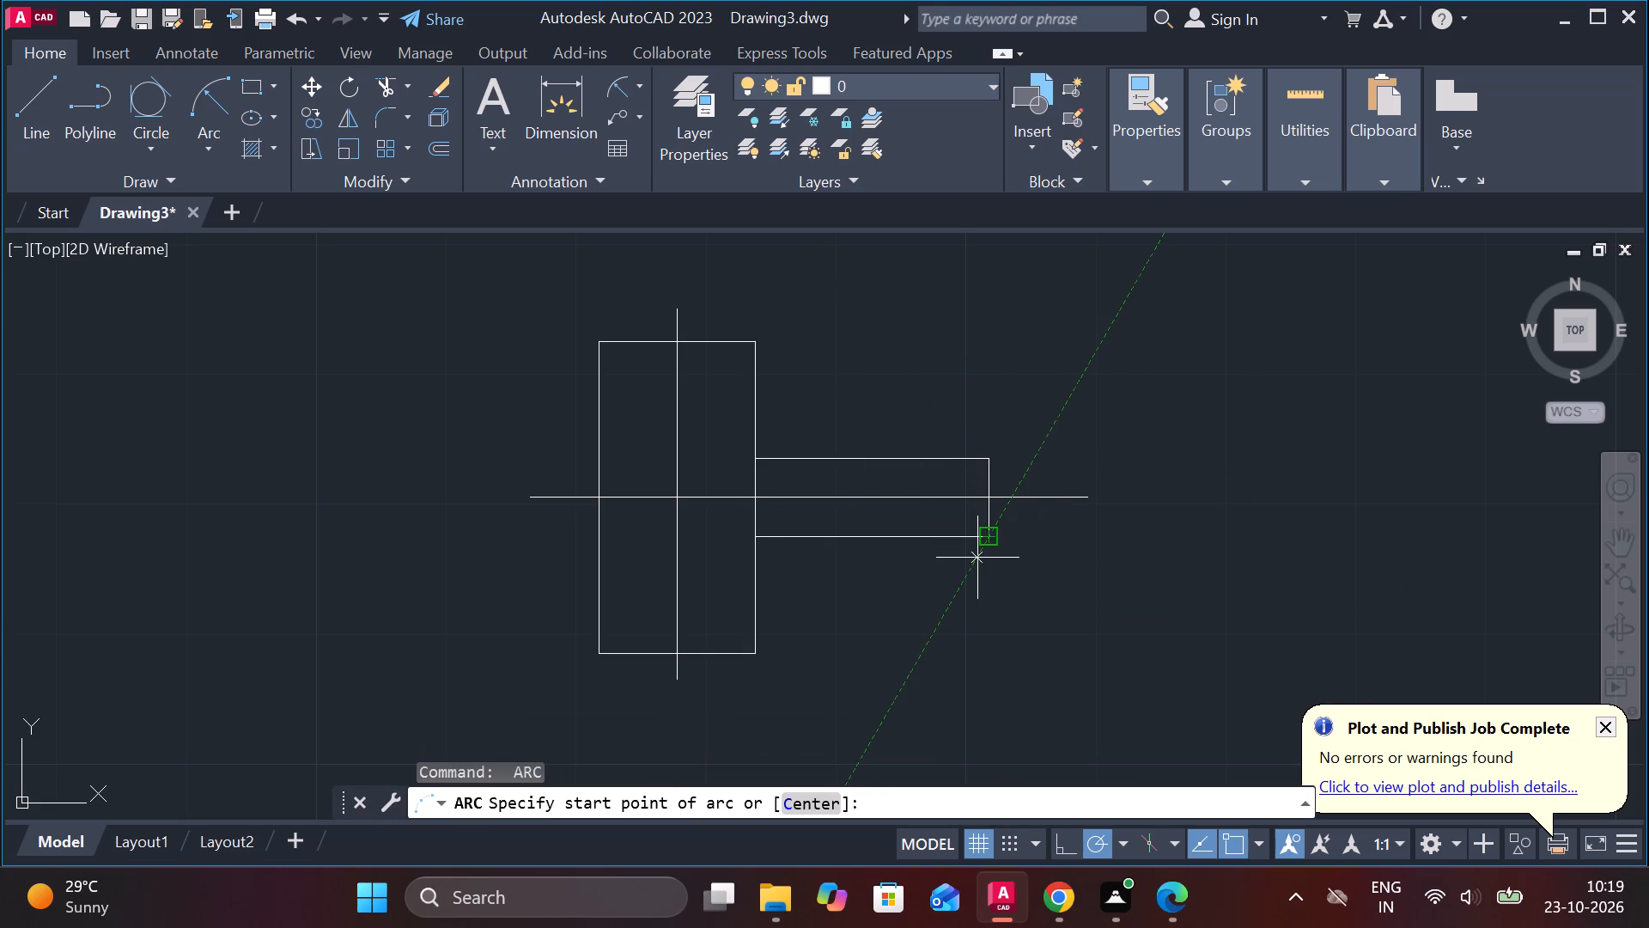
pyautogui.click(989, 547)
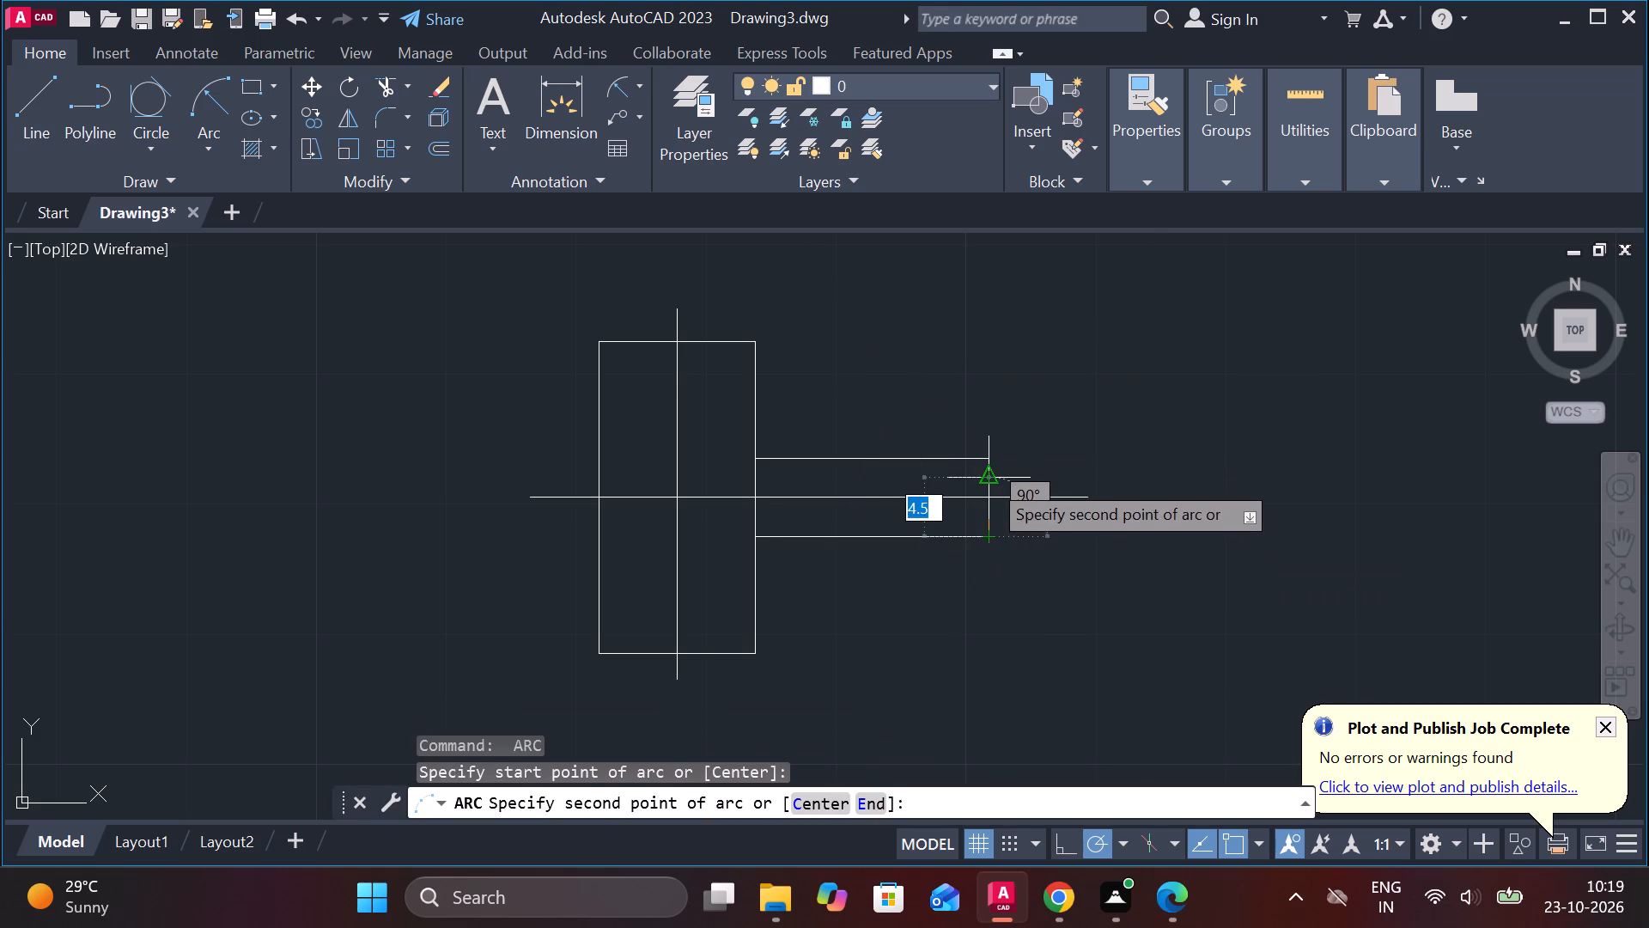
pyautogui.click(986, 462)
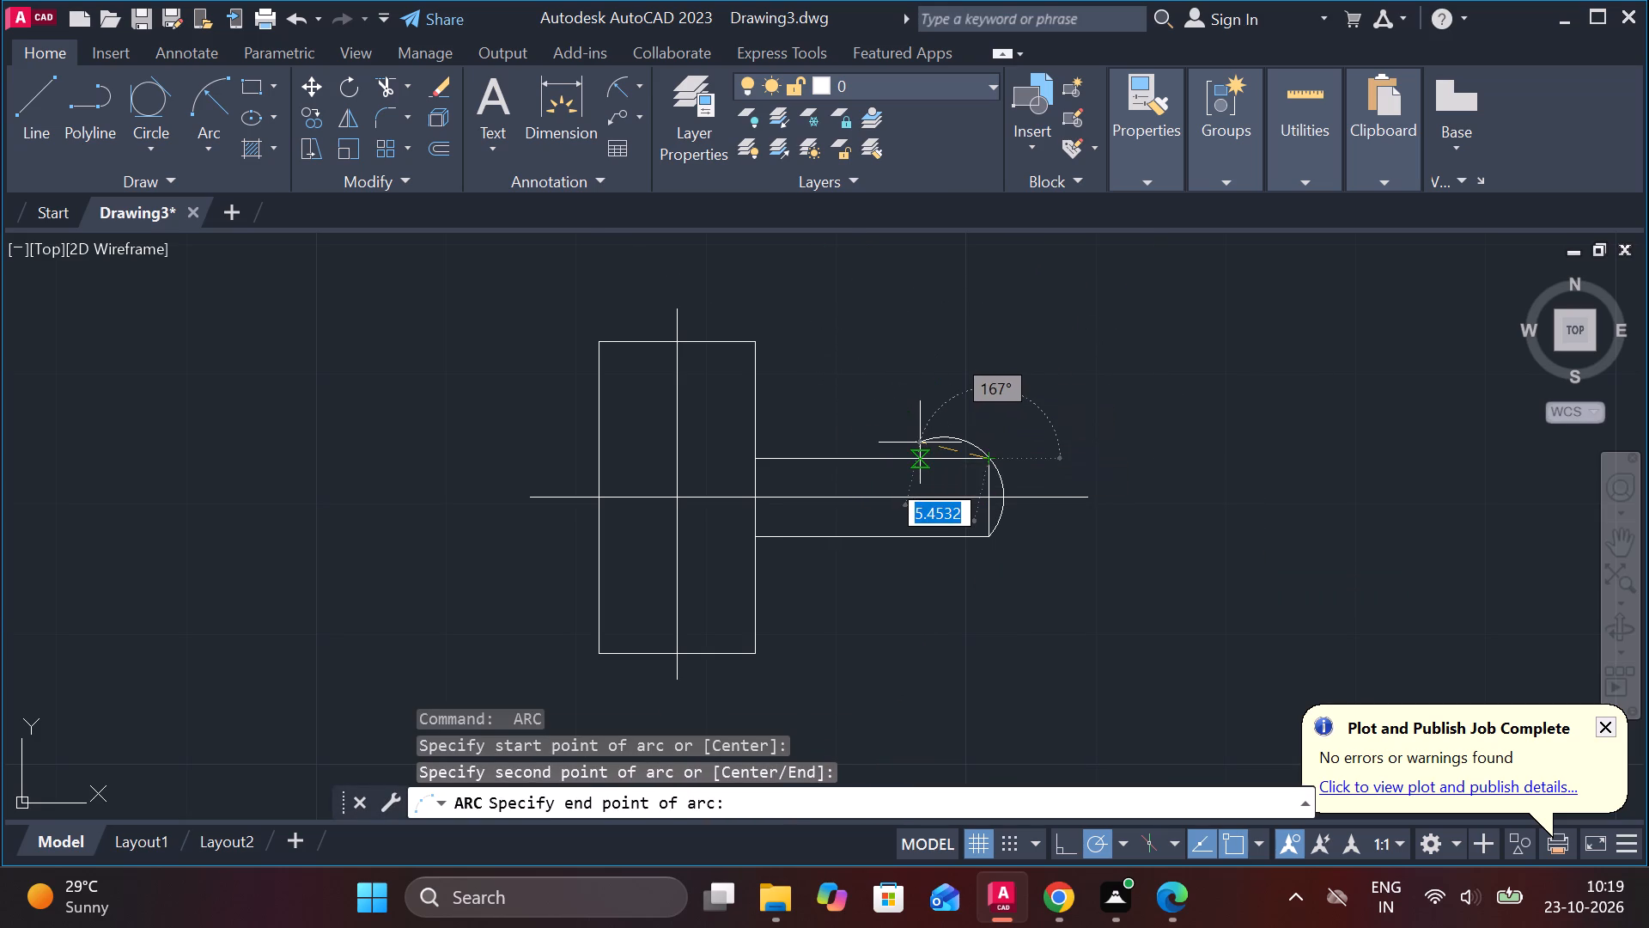
pyautogui.scroll(2, 920, 443)
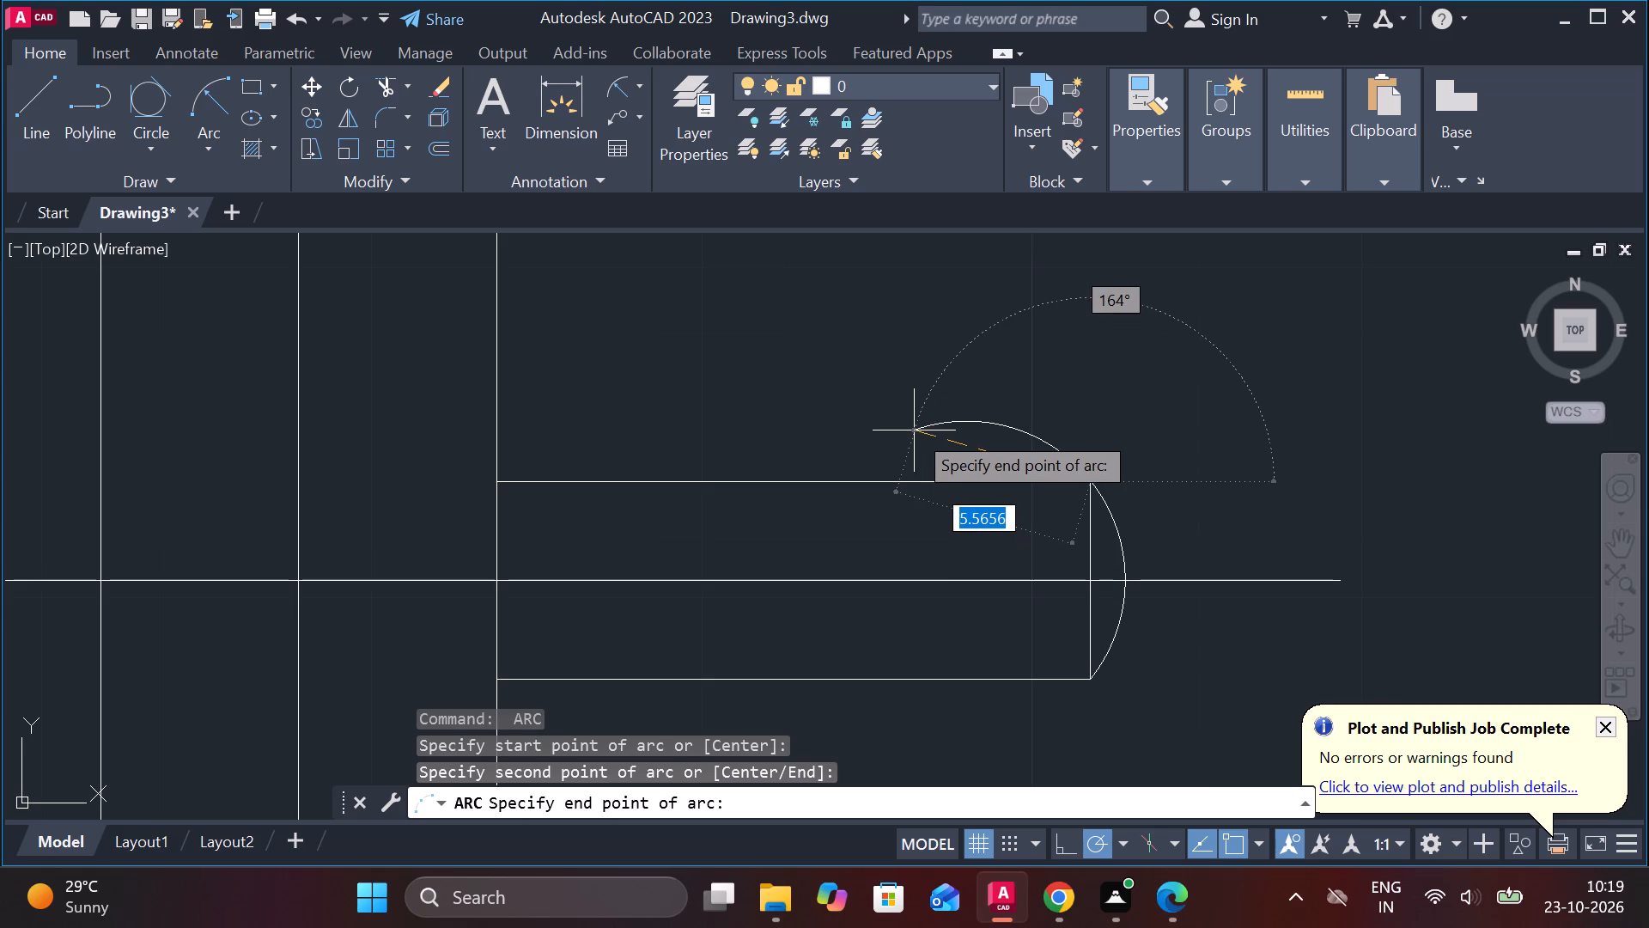
pyautogui.press('6')
pyautogui.press('Return')
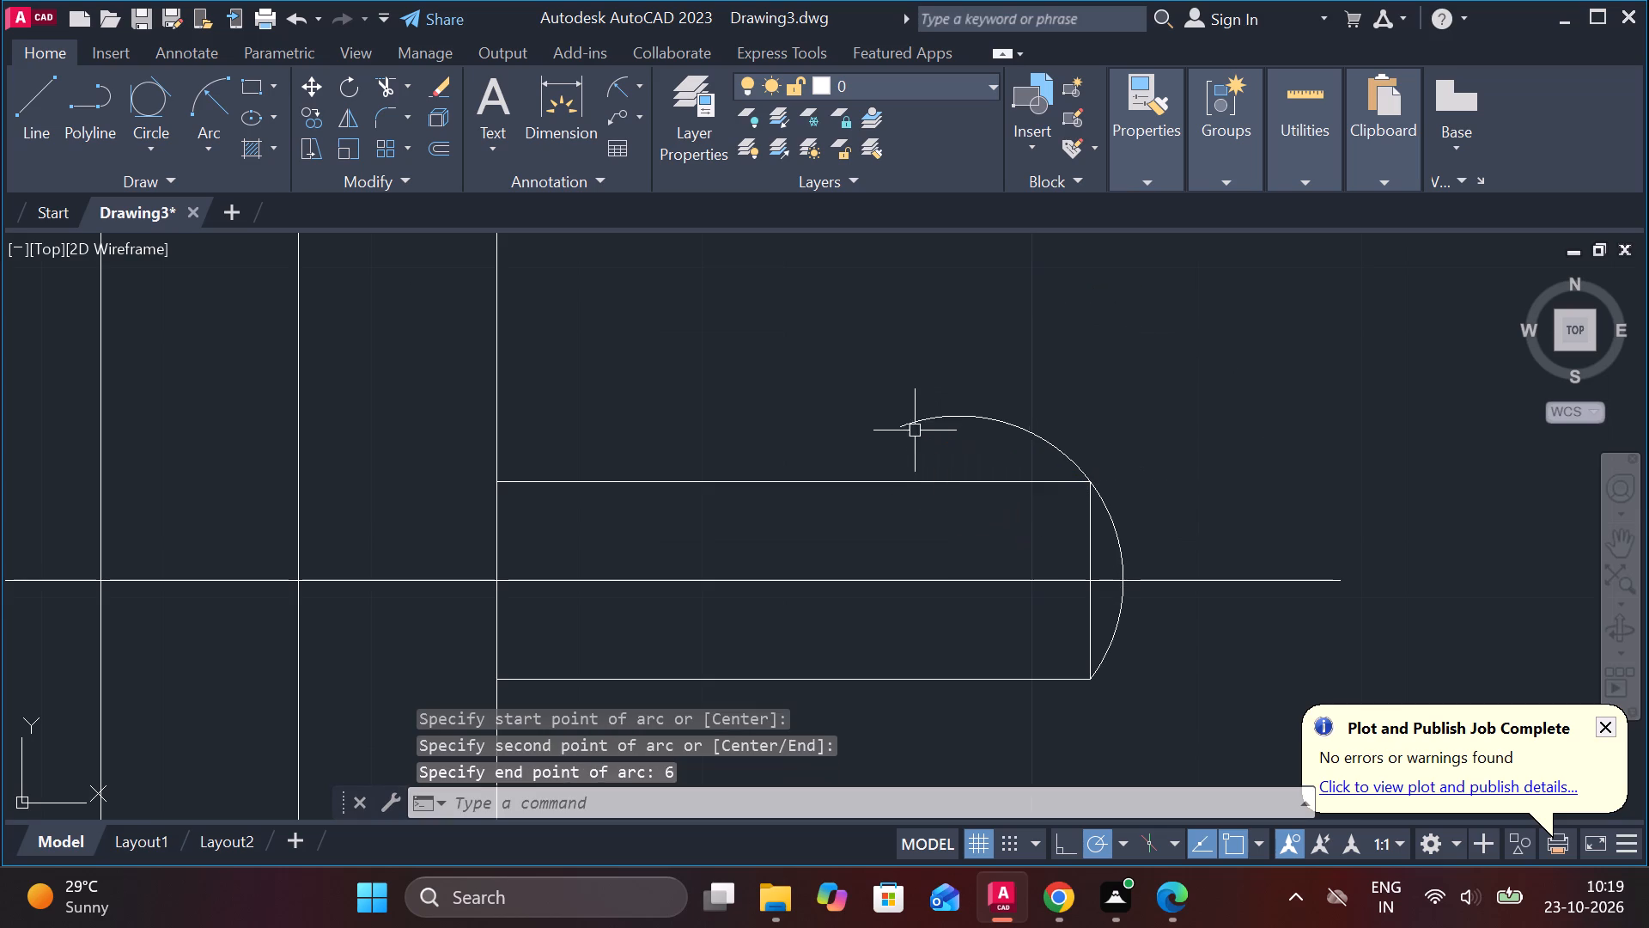
# Trim the part of the arc that runs above the stem, keeping only the rounded end.
pyautogui.write('TR')
pyautogui.press('space')
pyautogui.moveTo(1082, 406); pyautogui.dragTo(977, 450)
pyautogui.scroll(-1, 989, 434)
pyautogui.press('Escape')
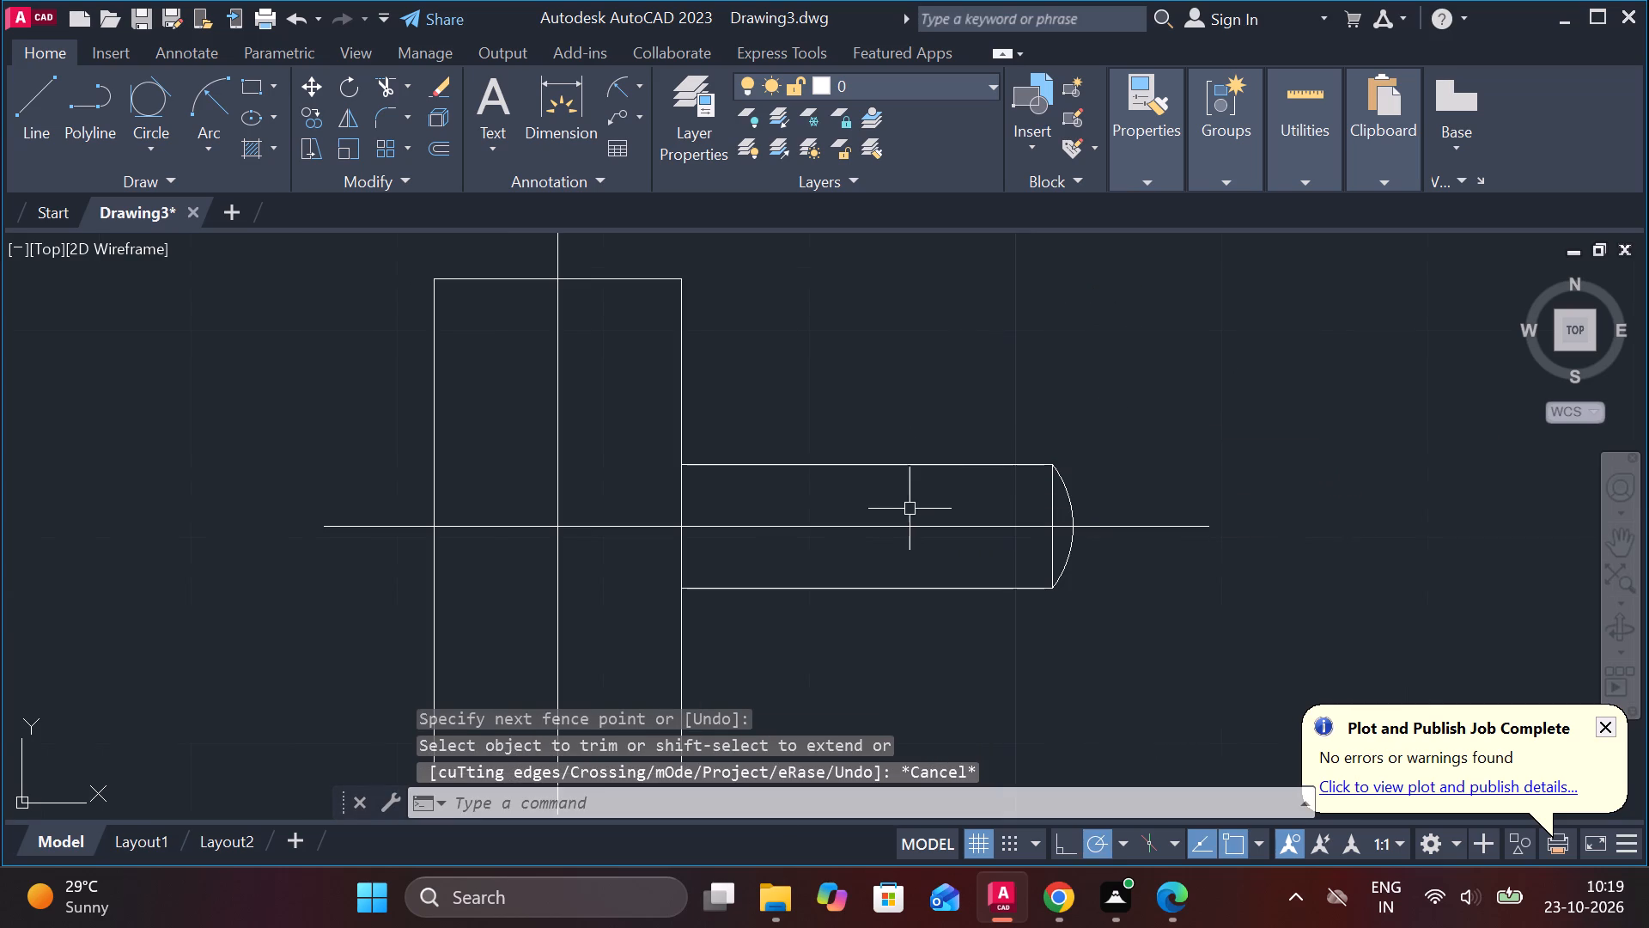
# Set the linetype of the horizontal and vertical middle lines to CENTER.
pyautogui.click(910, 524)
pyautogui.click(562, 432)
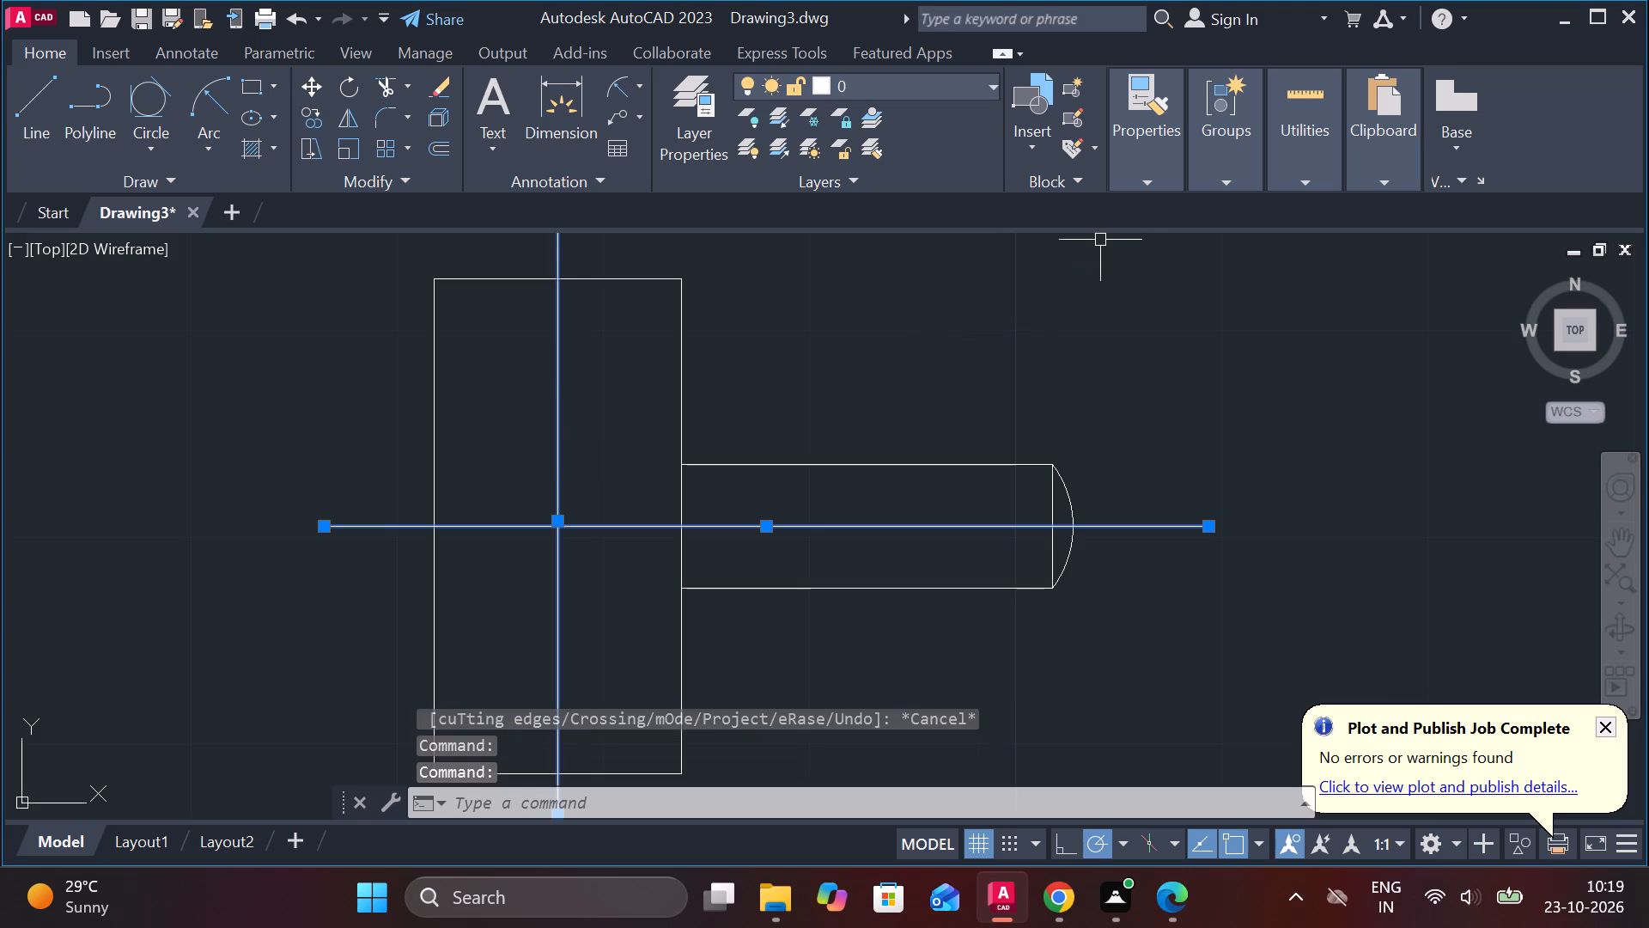
pyautogui.click(1147, 187)
pyautogui.click(1282, 275)
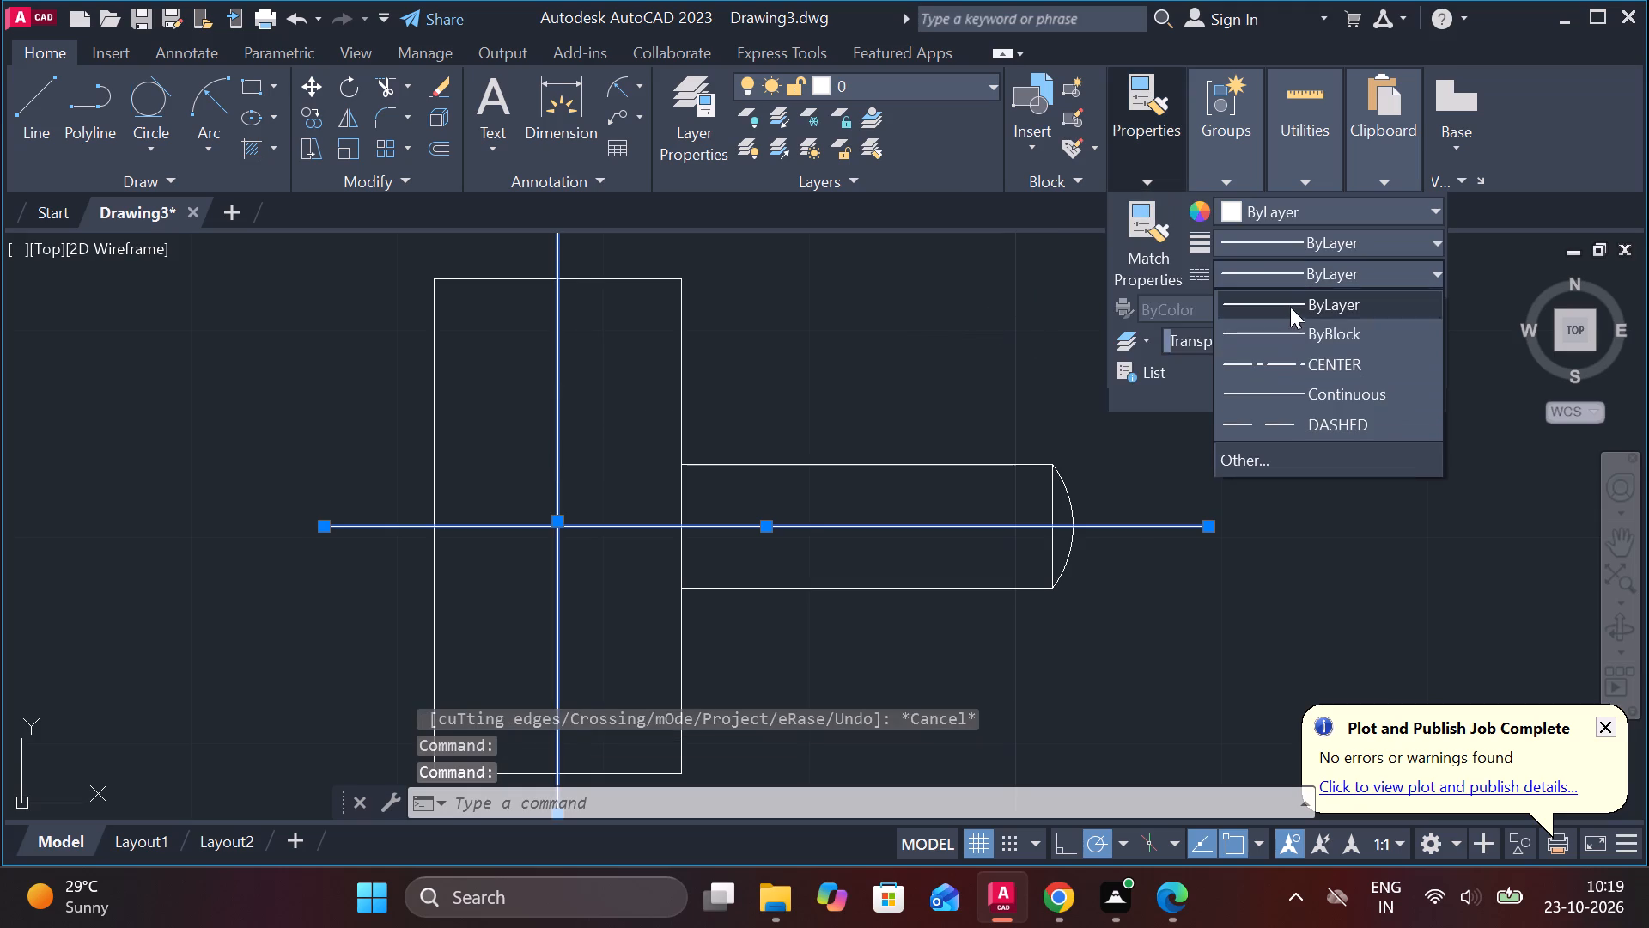
pyautogui.click(1310, 362)
pyautogui.press('Escape')
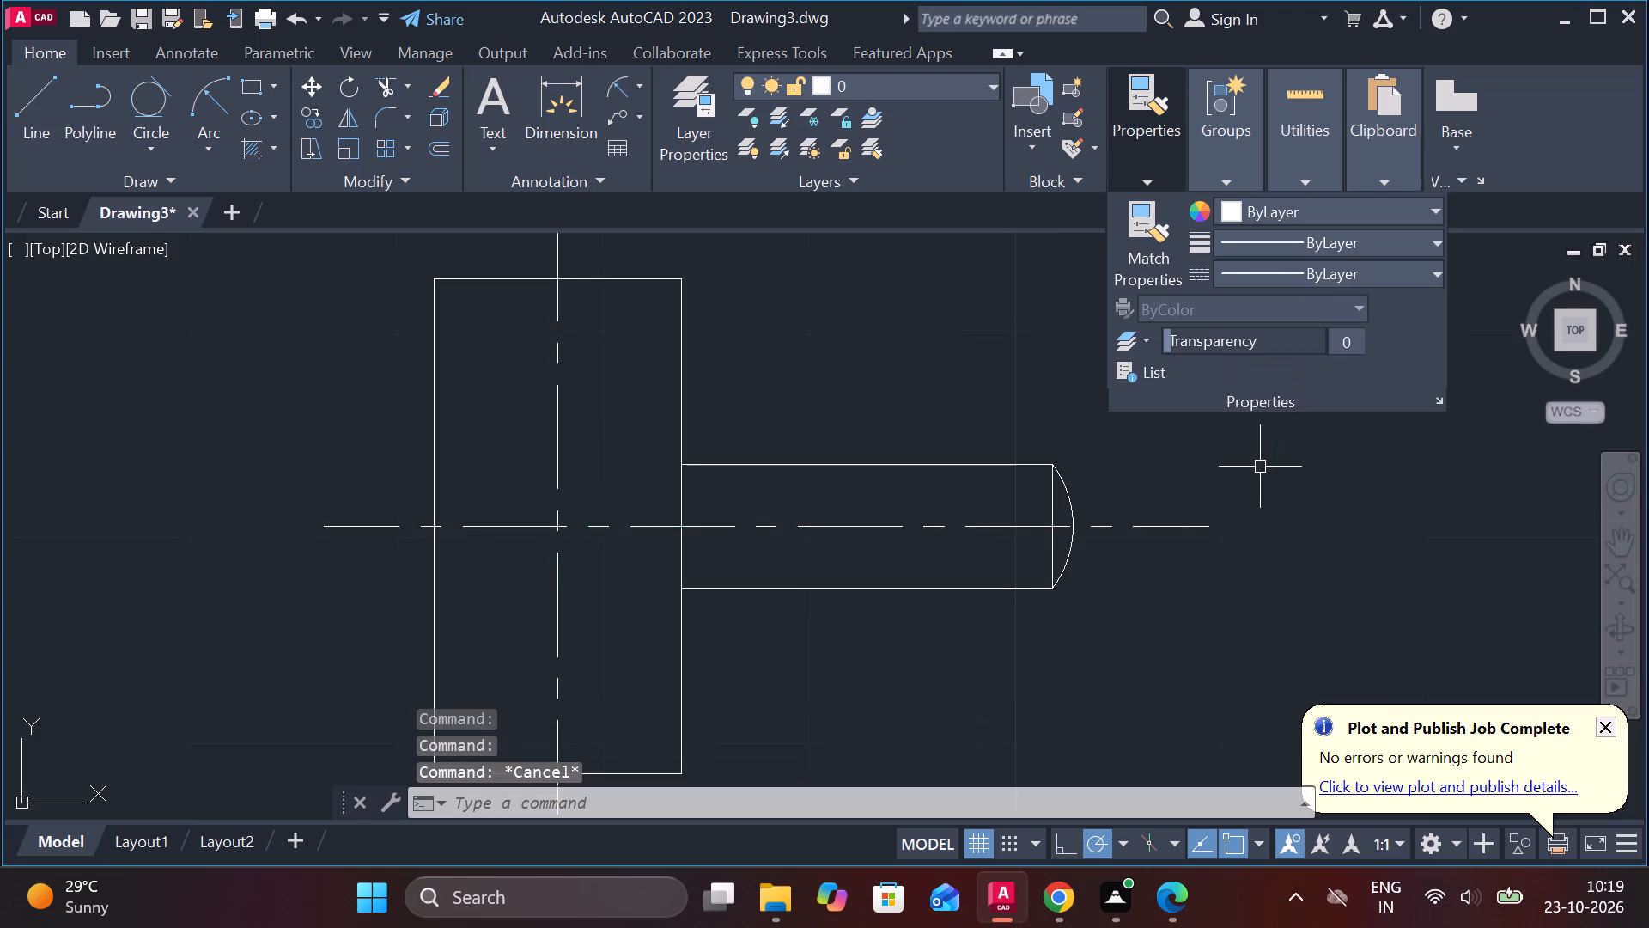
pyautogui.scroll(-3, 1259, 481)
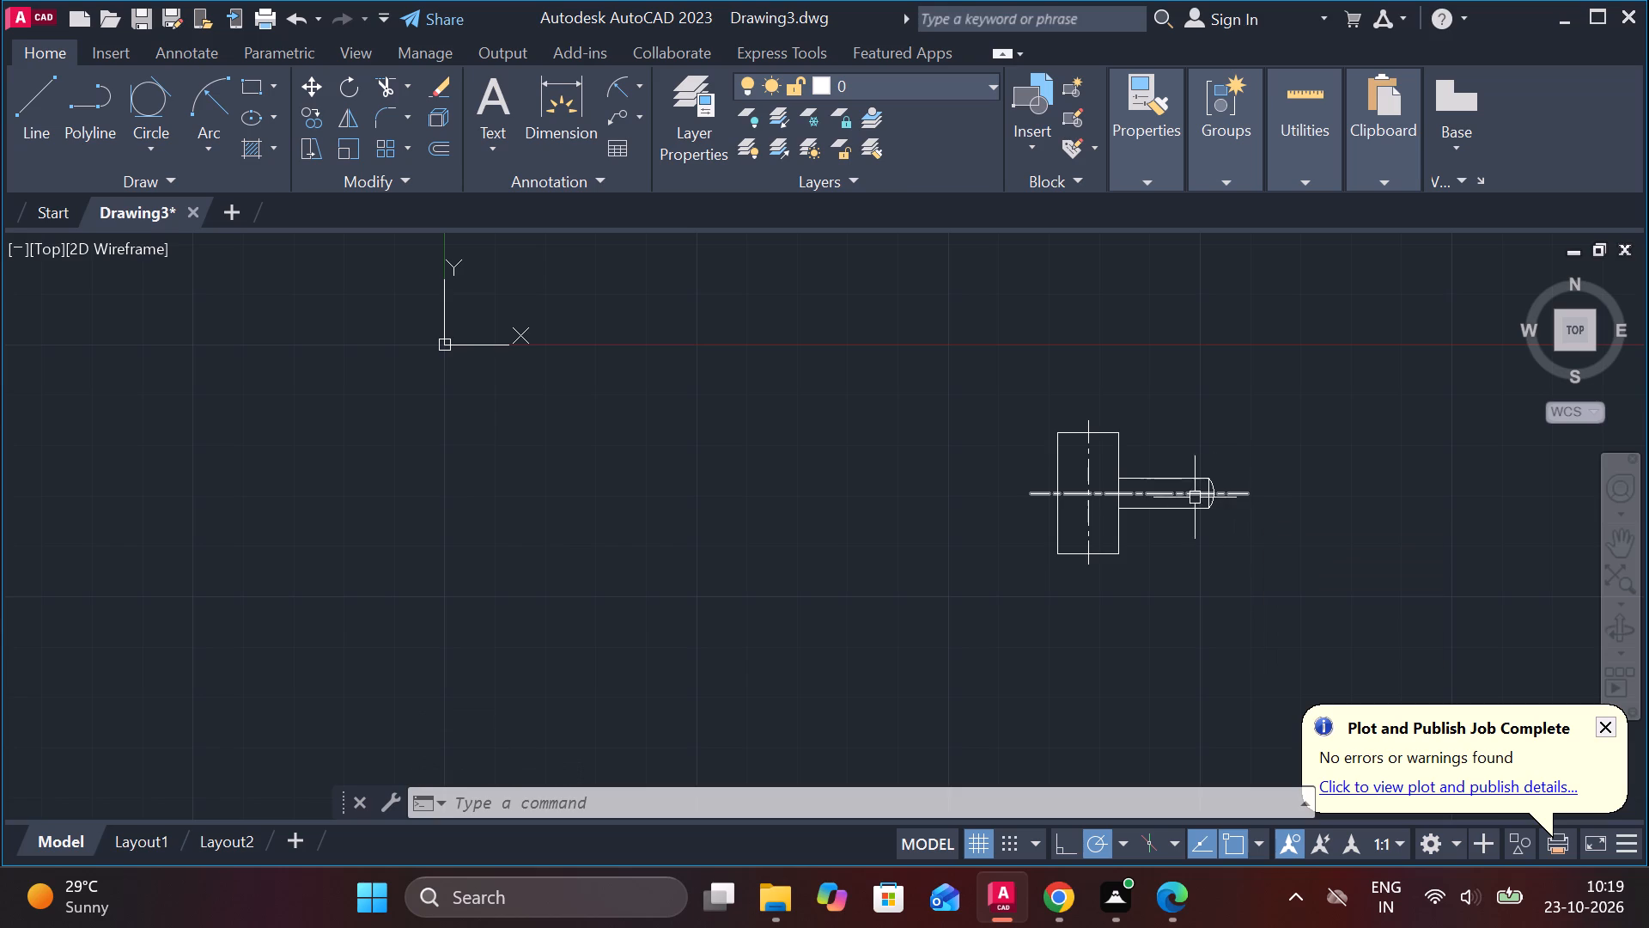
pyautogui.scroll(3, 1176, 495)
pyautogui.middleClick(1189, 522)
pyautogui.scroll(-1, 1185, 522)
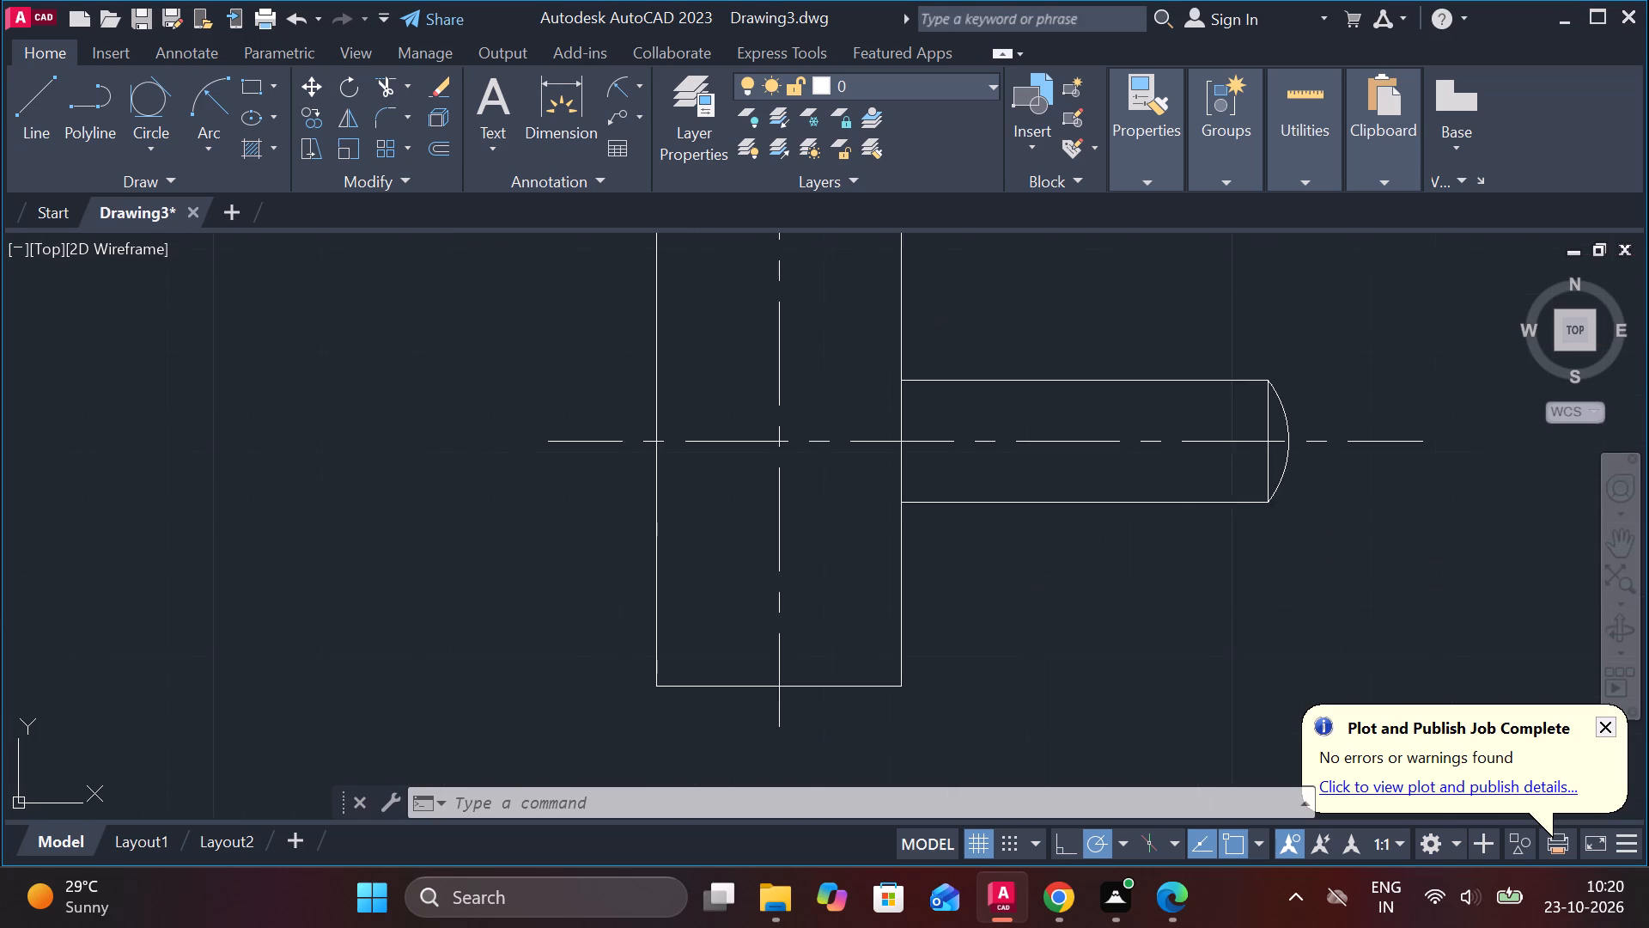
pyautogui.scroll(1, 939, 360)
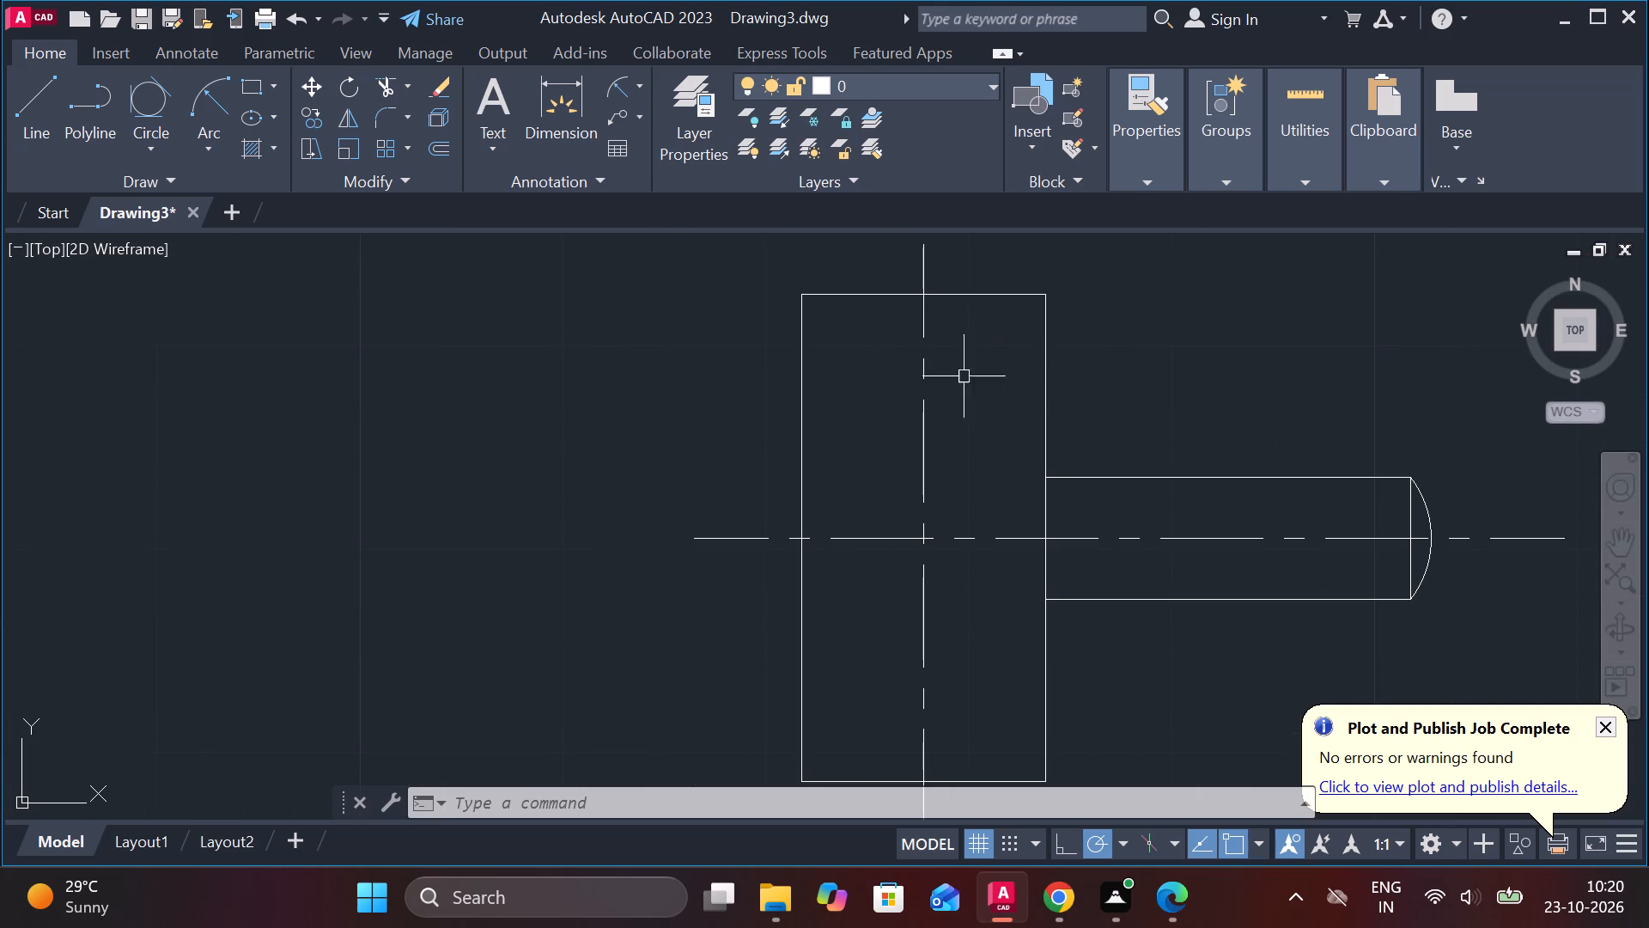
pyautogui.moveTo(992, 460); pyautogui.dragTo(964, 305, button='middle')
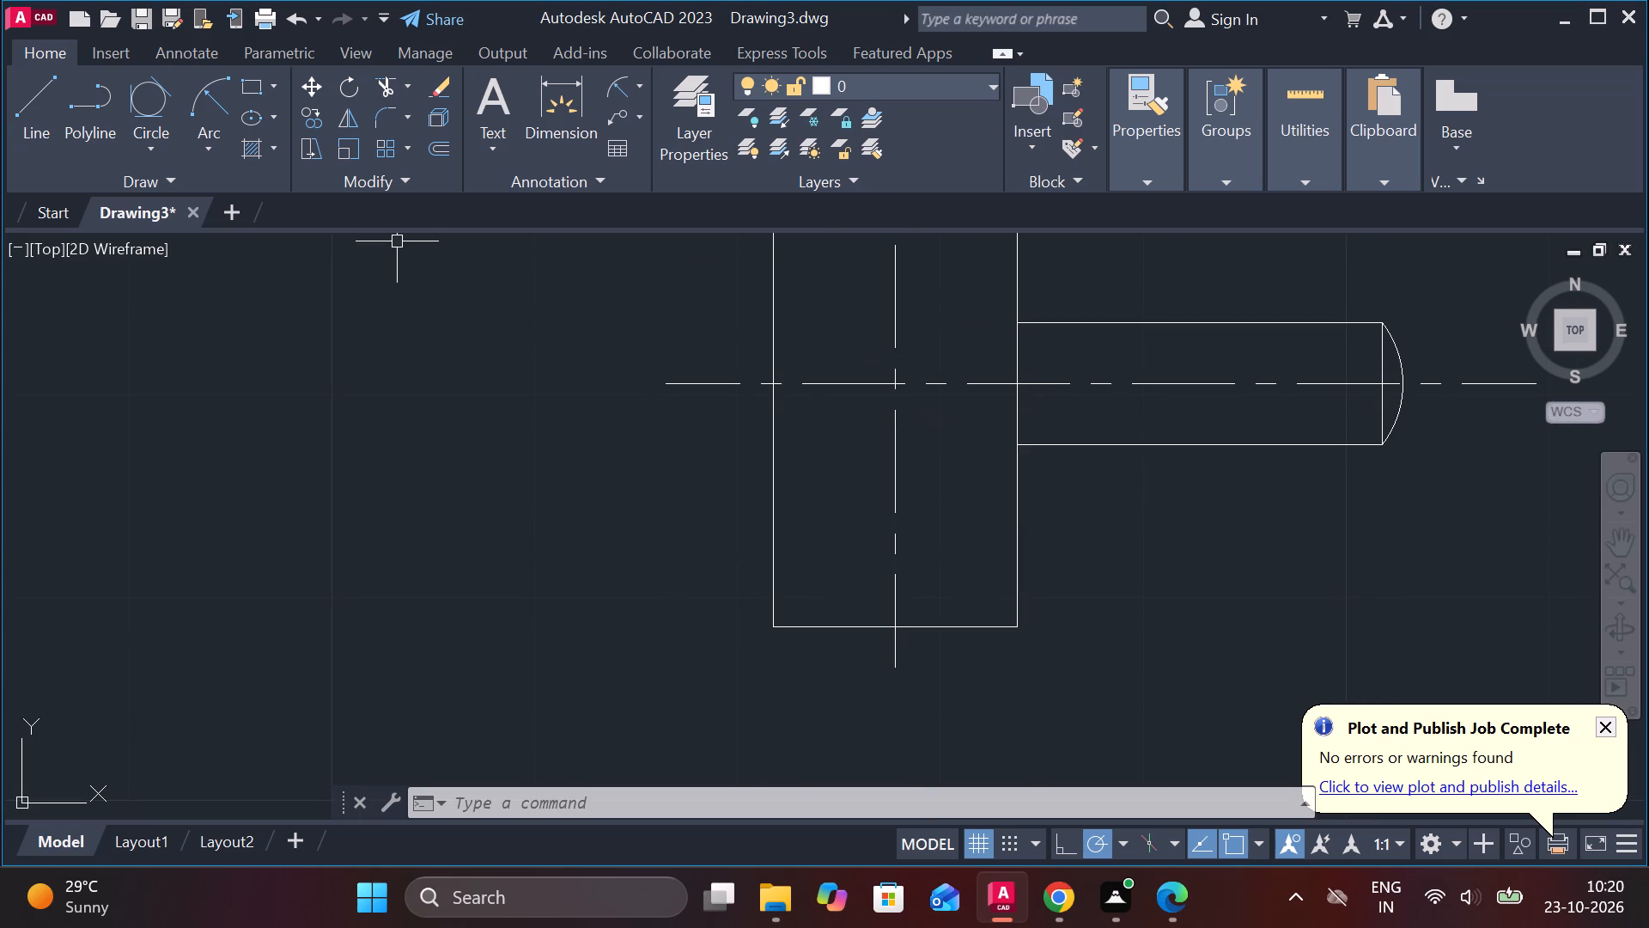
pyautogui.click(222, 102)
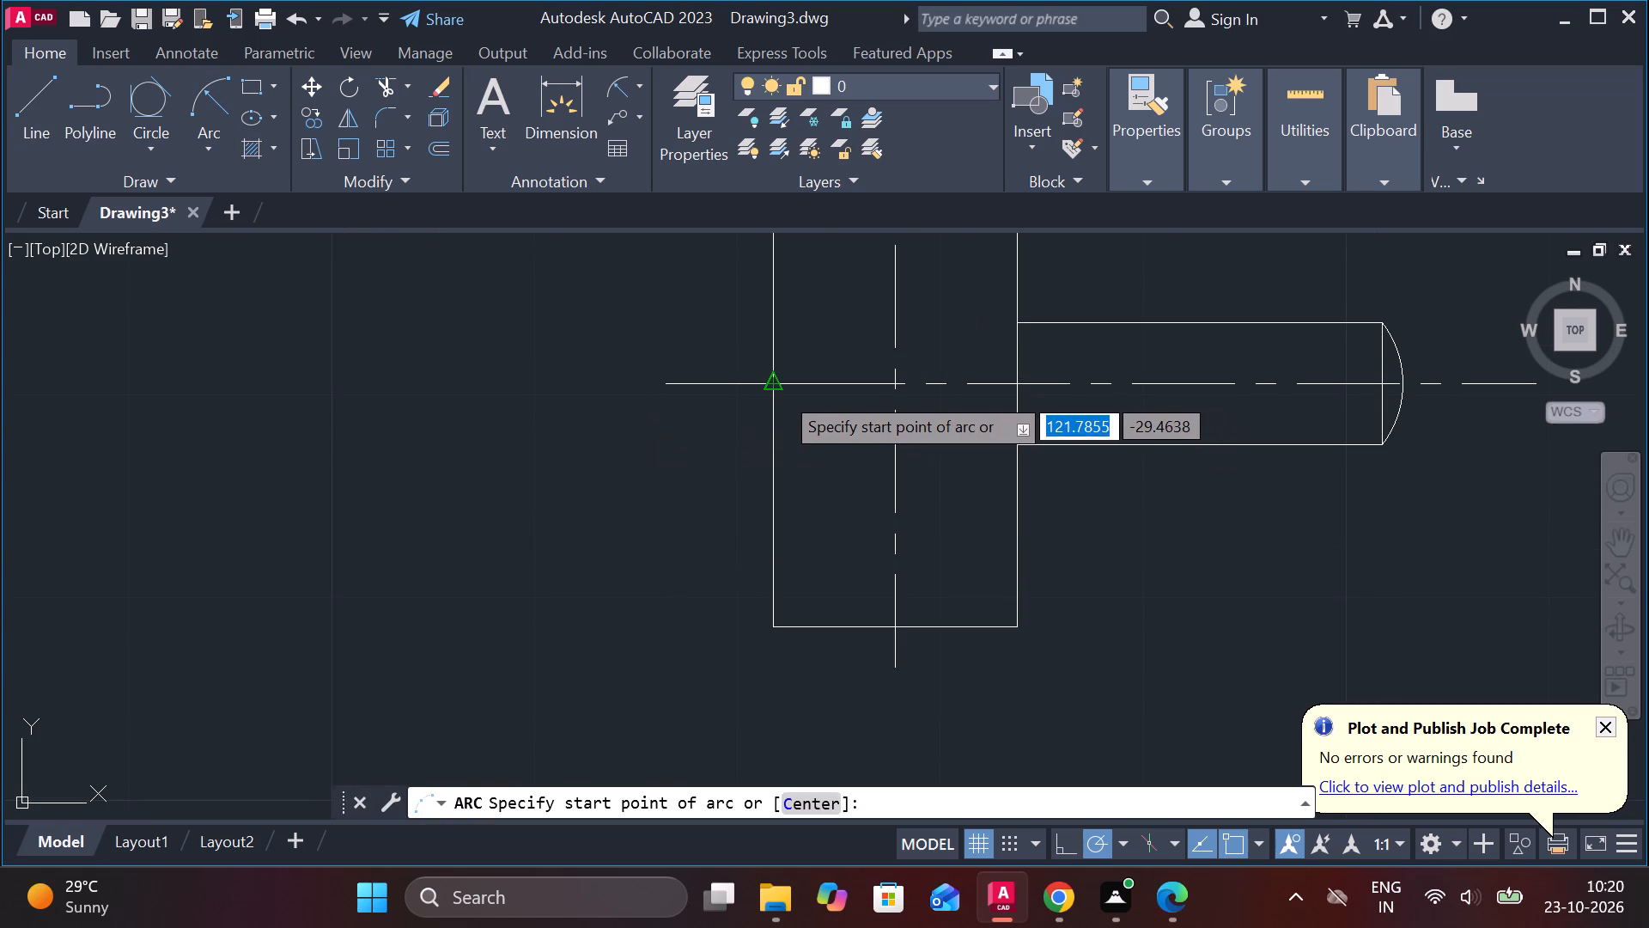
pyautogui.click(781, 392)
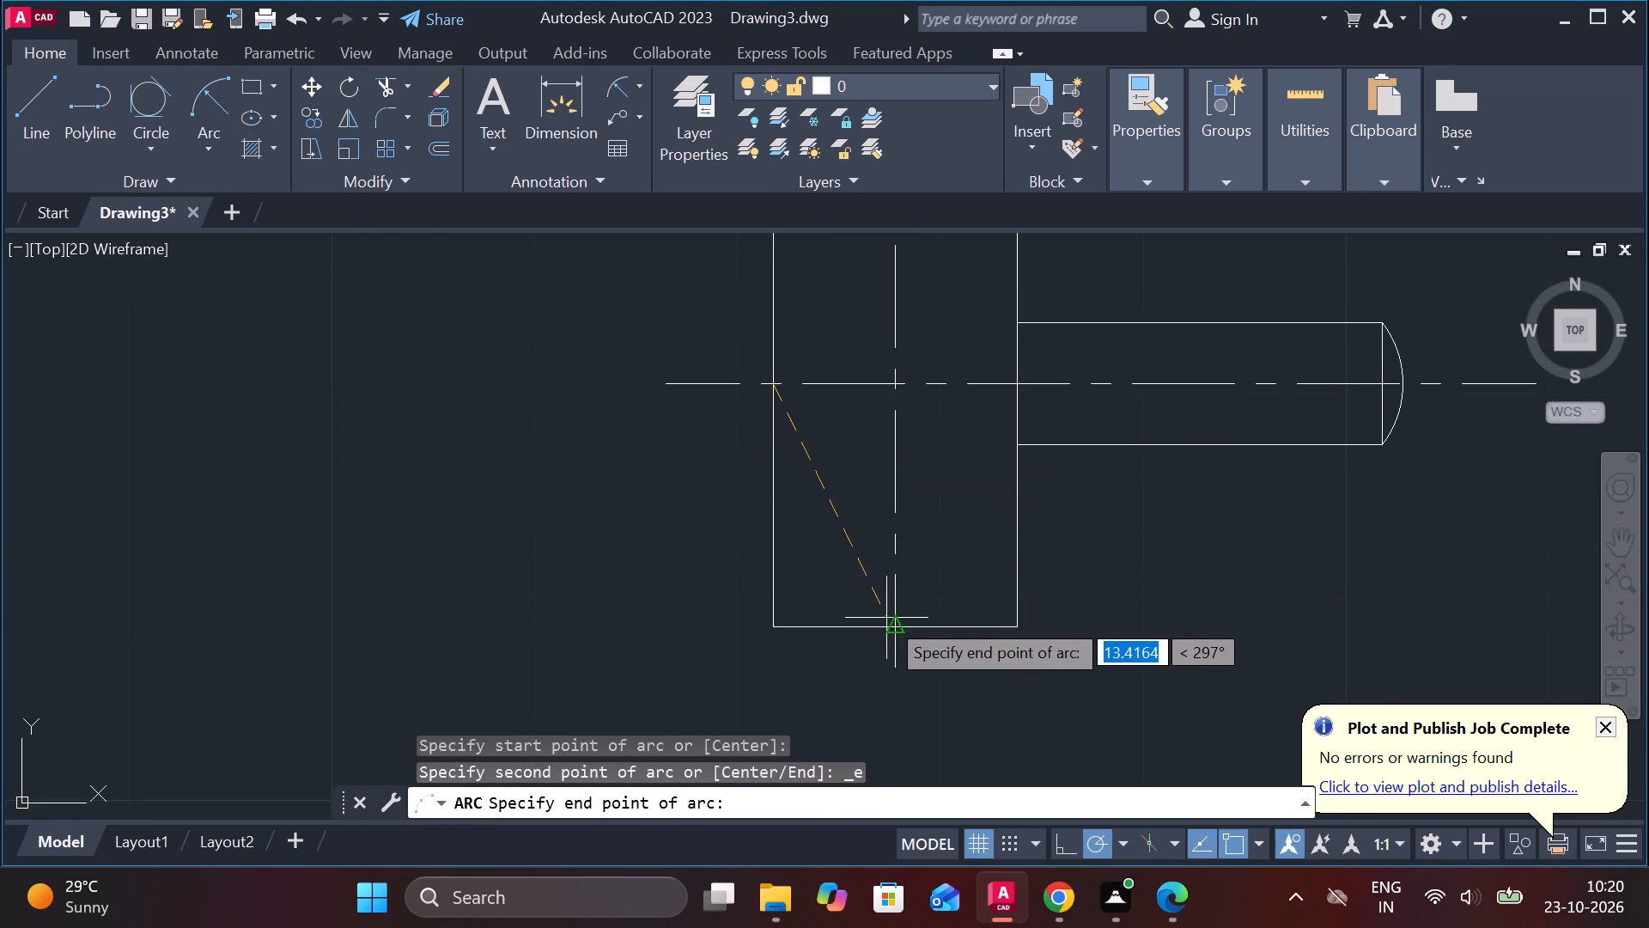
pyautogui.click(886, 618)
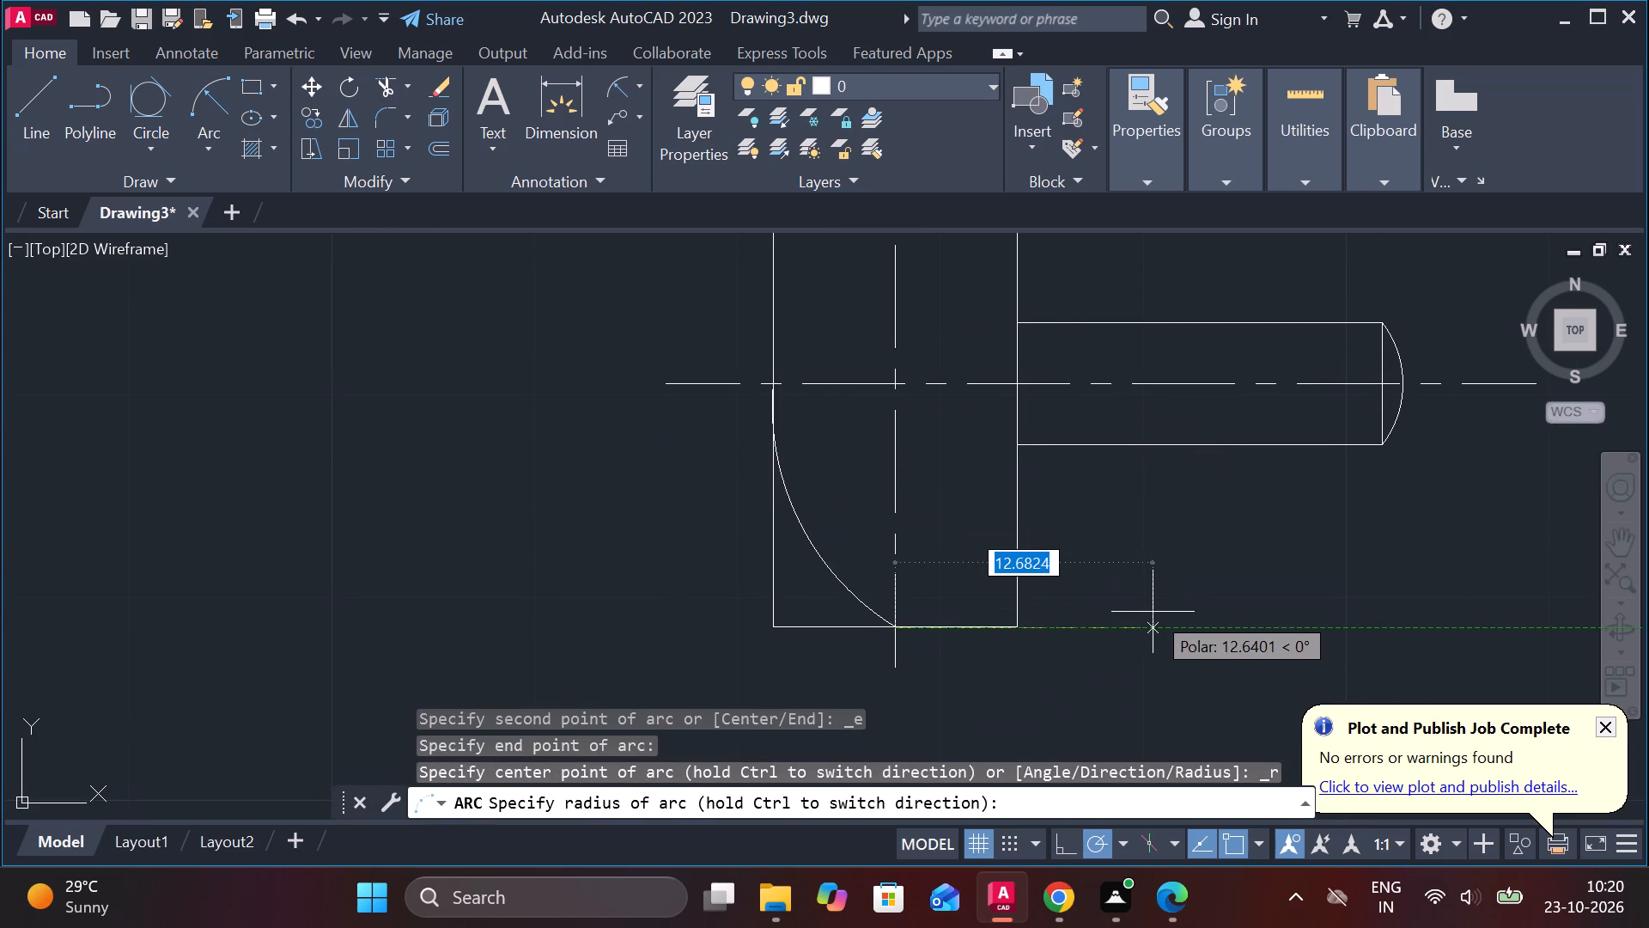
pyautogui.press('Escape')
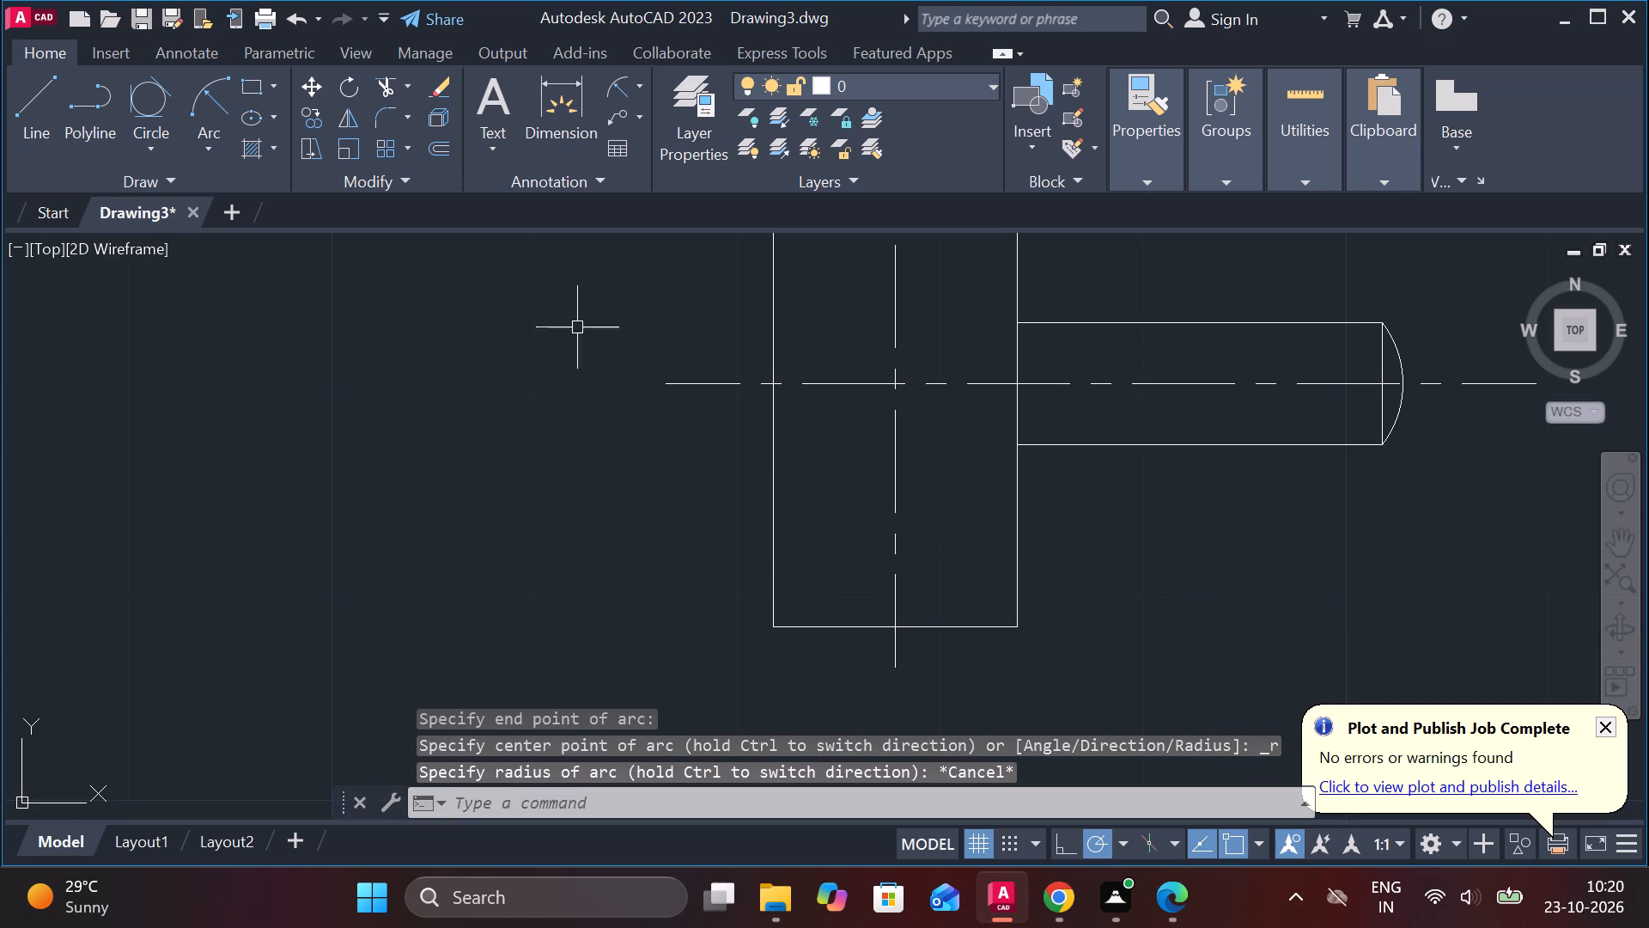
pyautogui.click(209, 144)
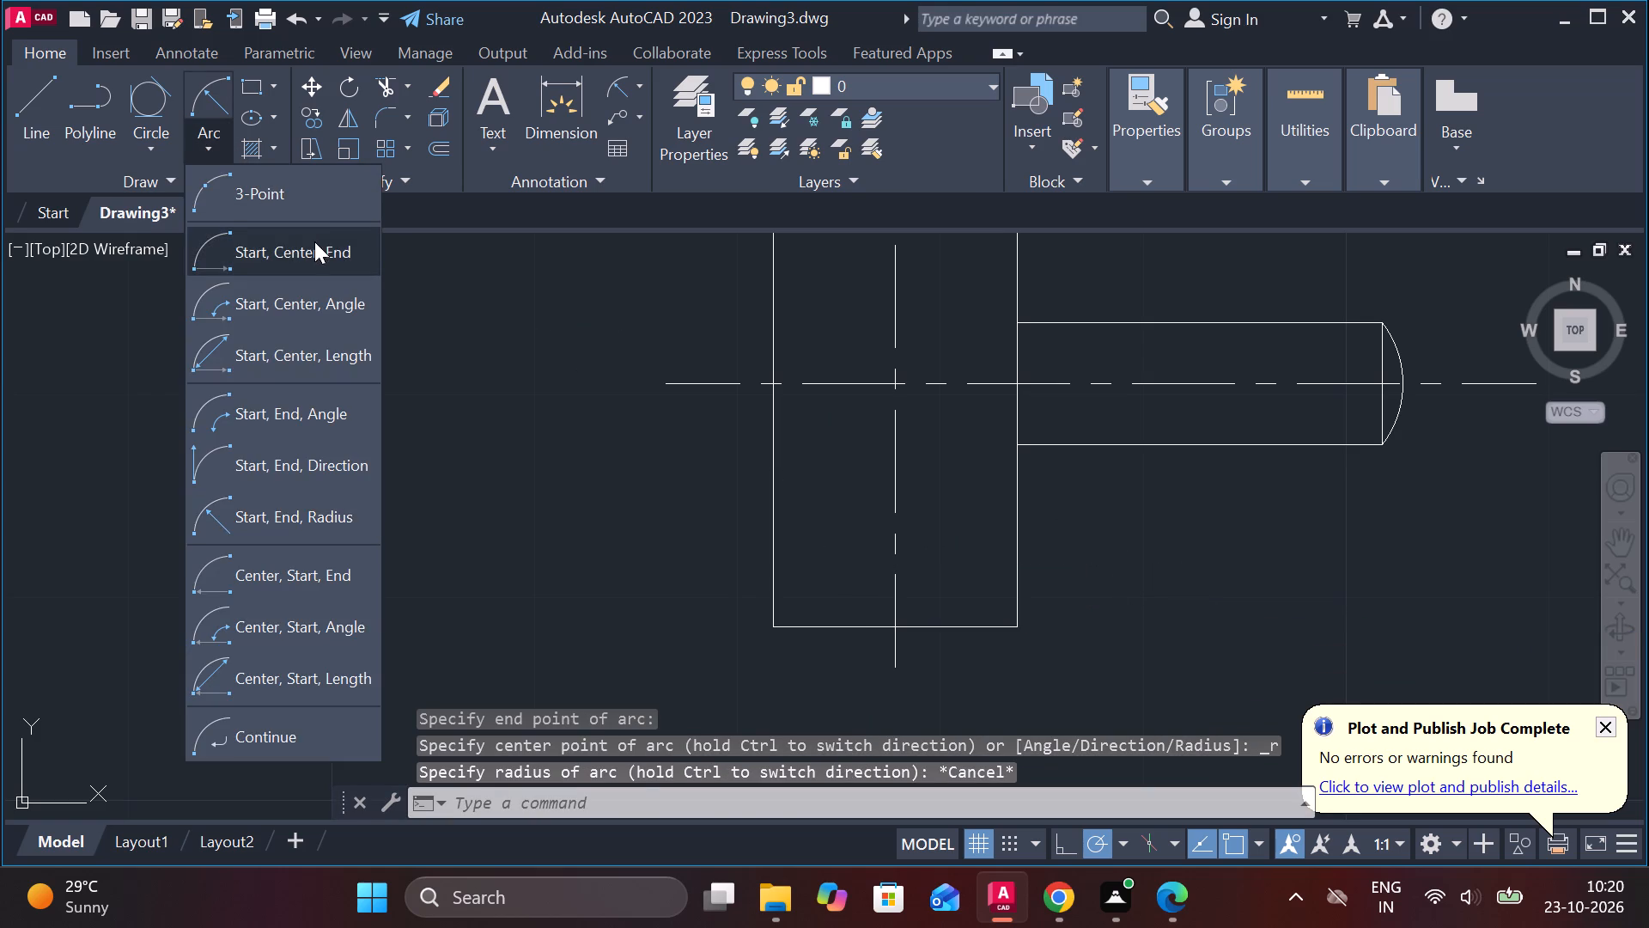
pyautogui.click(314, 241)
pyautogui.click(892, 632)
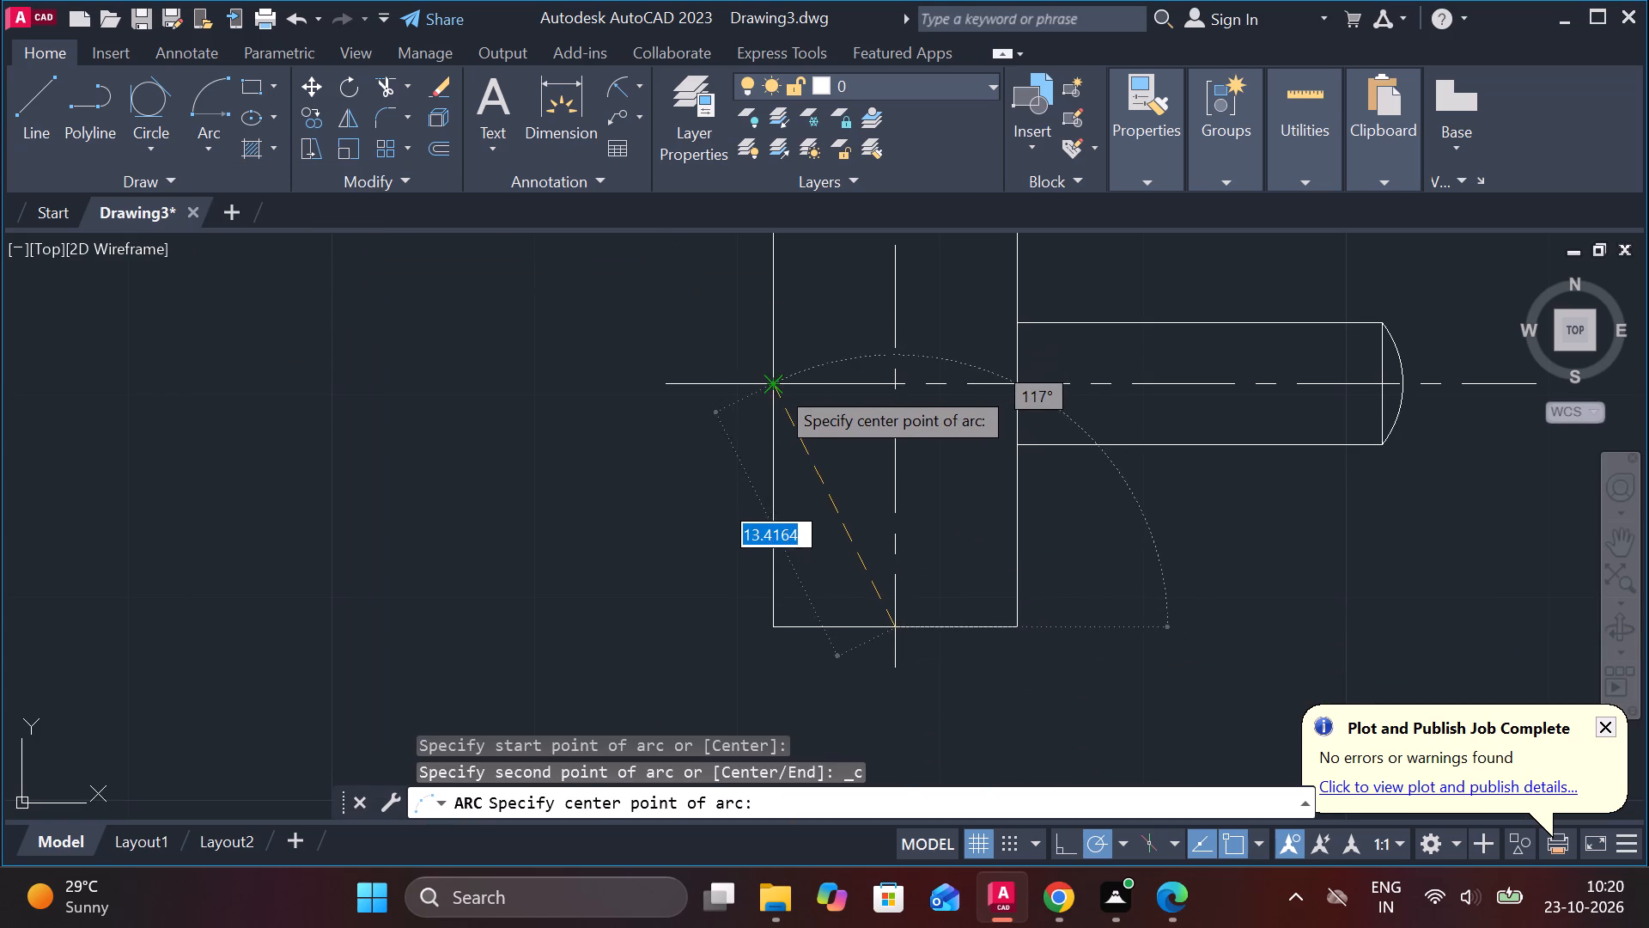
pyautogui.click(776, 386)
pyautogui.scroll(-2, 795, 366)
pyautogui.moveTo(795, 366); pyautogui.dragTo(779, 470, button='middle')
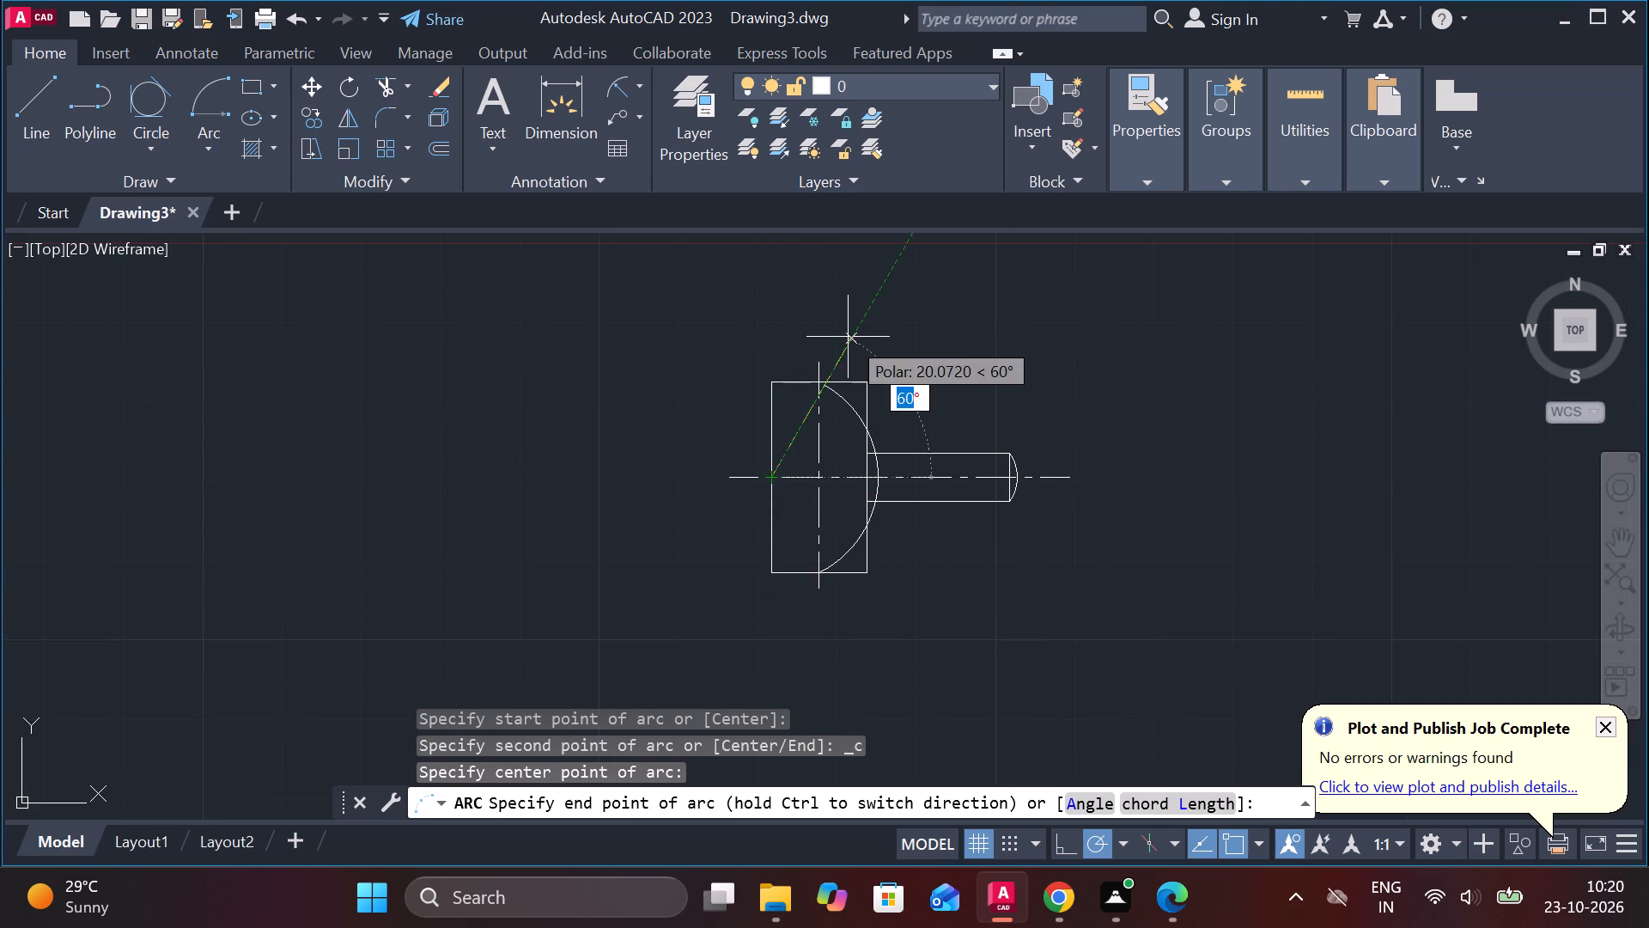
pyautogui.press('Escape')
# Draw a three-point arc in the head from the top edge's midpoint through the left edge's midpoint to the bottom edge's midpoint.
pyautogui.press('space')
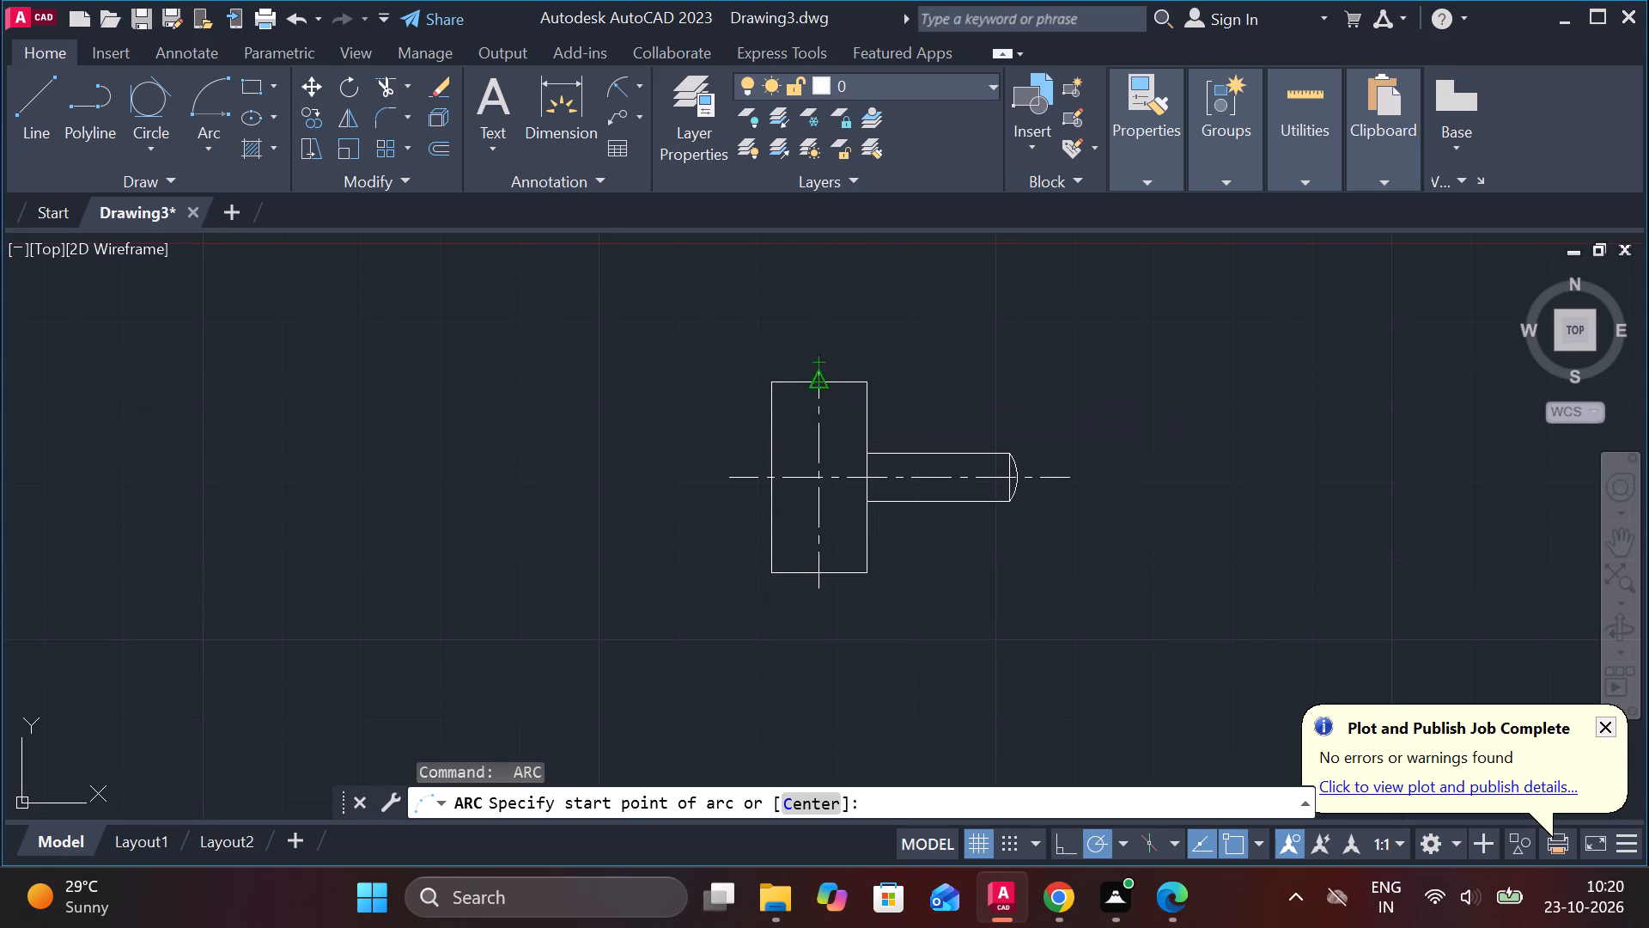
pyautogui.click(817, 388)
pyautogui.click(772, 481)
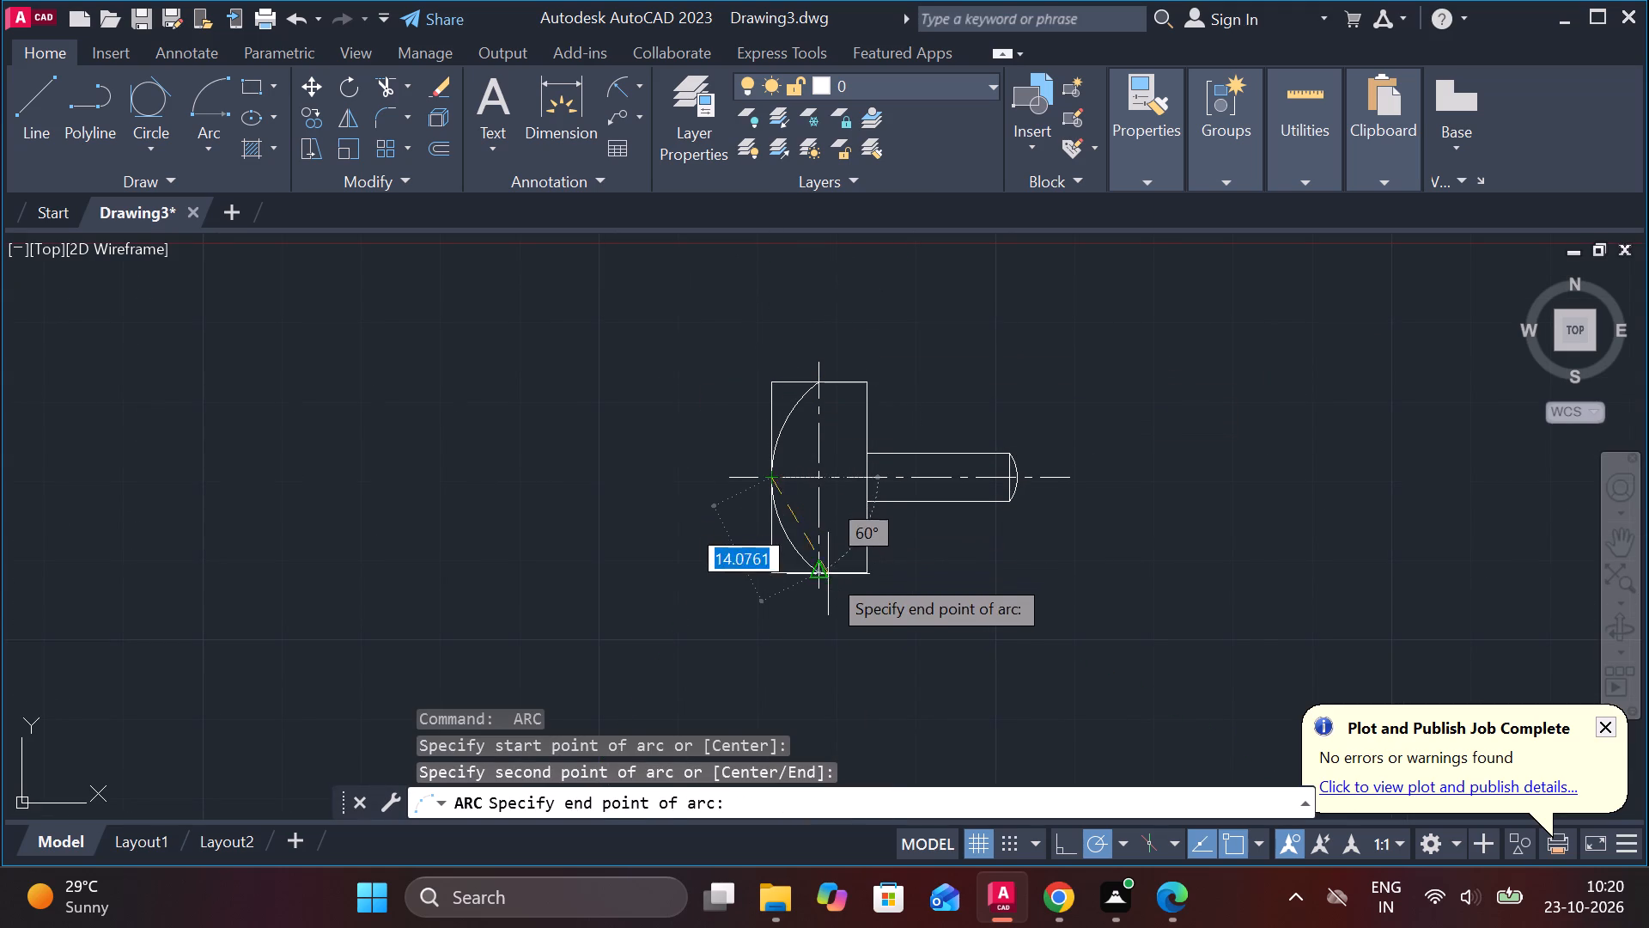
pyautogui.click(827, 576)
pyautogui.press('Escape')
# Draw a three-point arc in the head from the bottom edge's midpoint through the right edge's midpoint to the top edge's midpoint.
pyautogui.press('space')
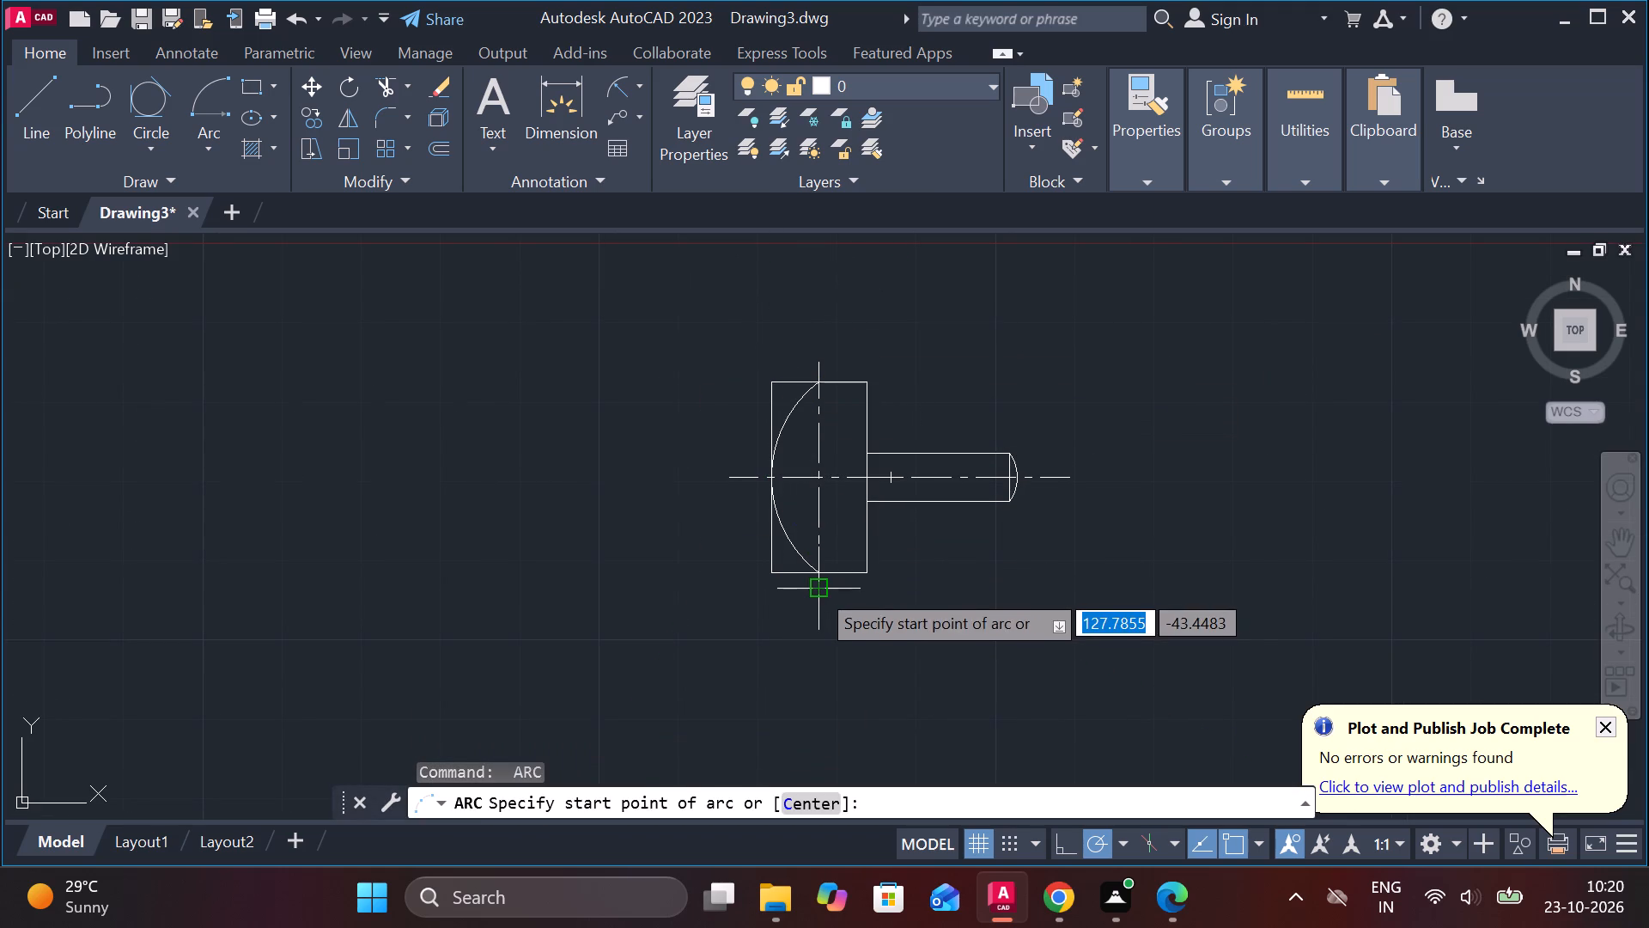
pyautogui.click(817, 567)
pyautogui.click(860, 475)
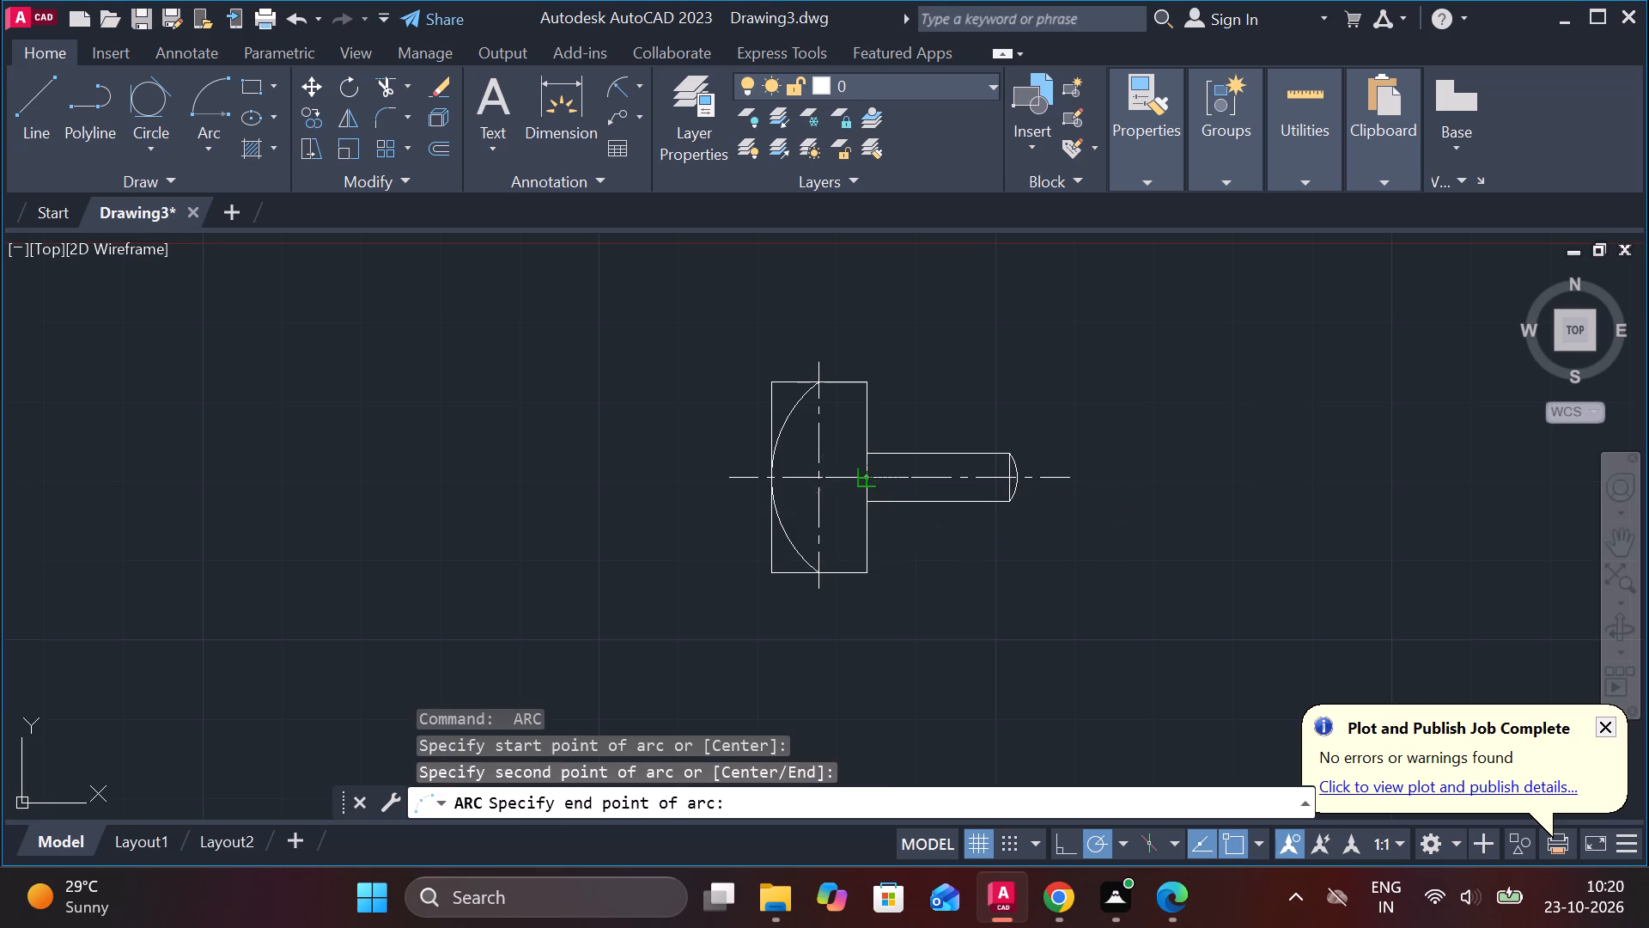
pyautogui.click(824, 384)
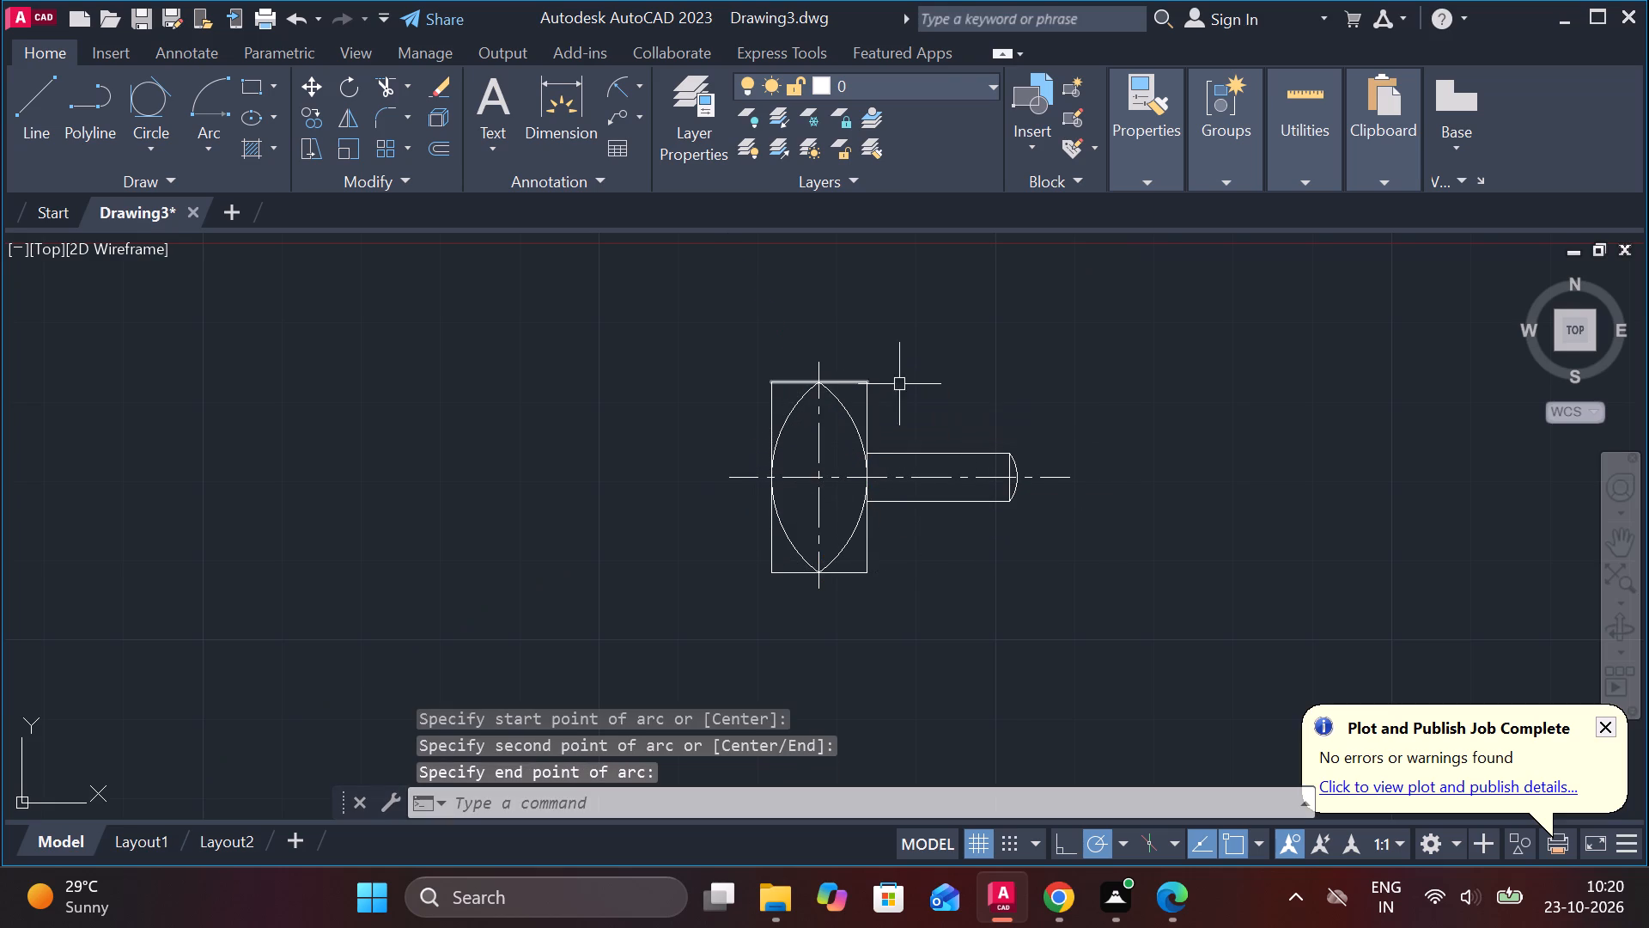
pyautogui.press('Escape')
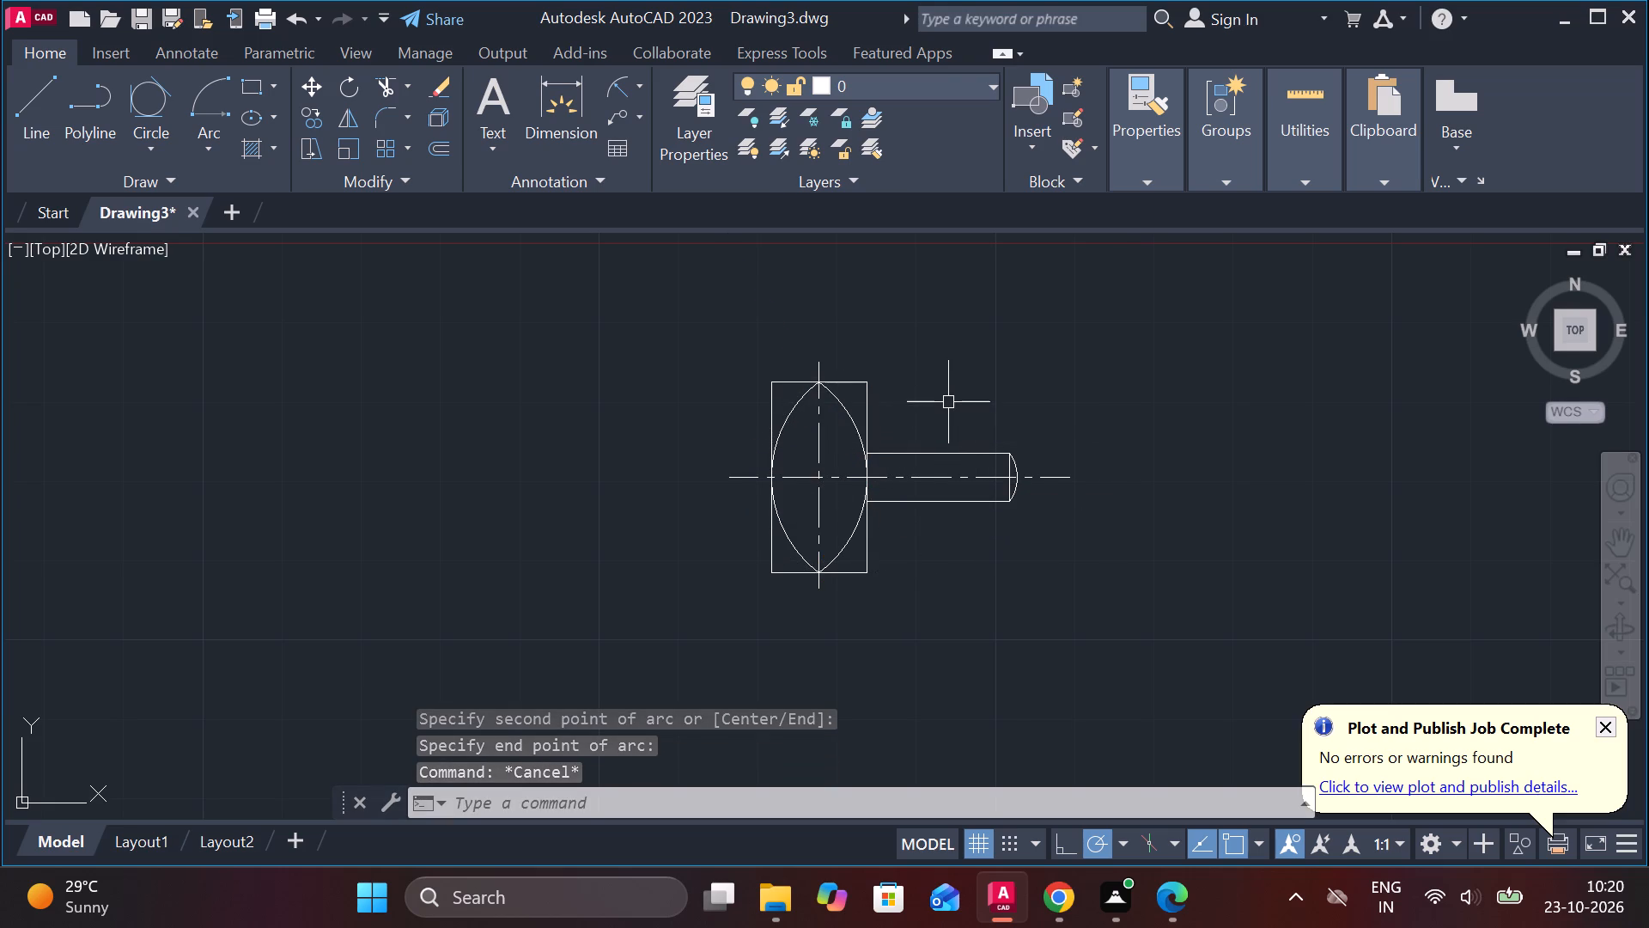
# Trim away the head rectangle's edges outside the two arcs, leaving only the pointed arc-shaped outline.
pyautogui.write('TR')
pyautogui.press('space')
pyautogui.click(862, 393)
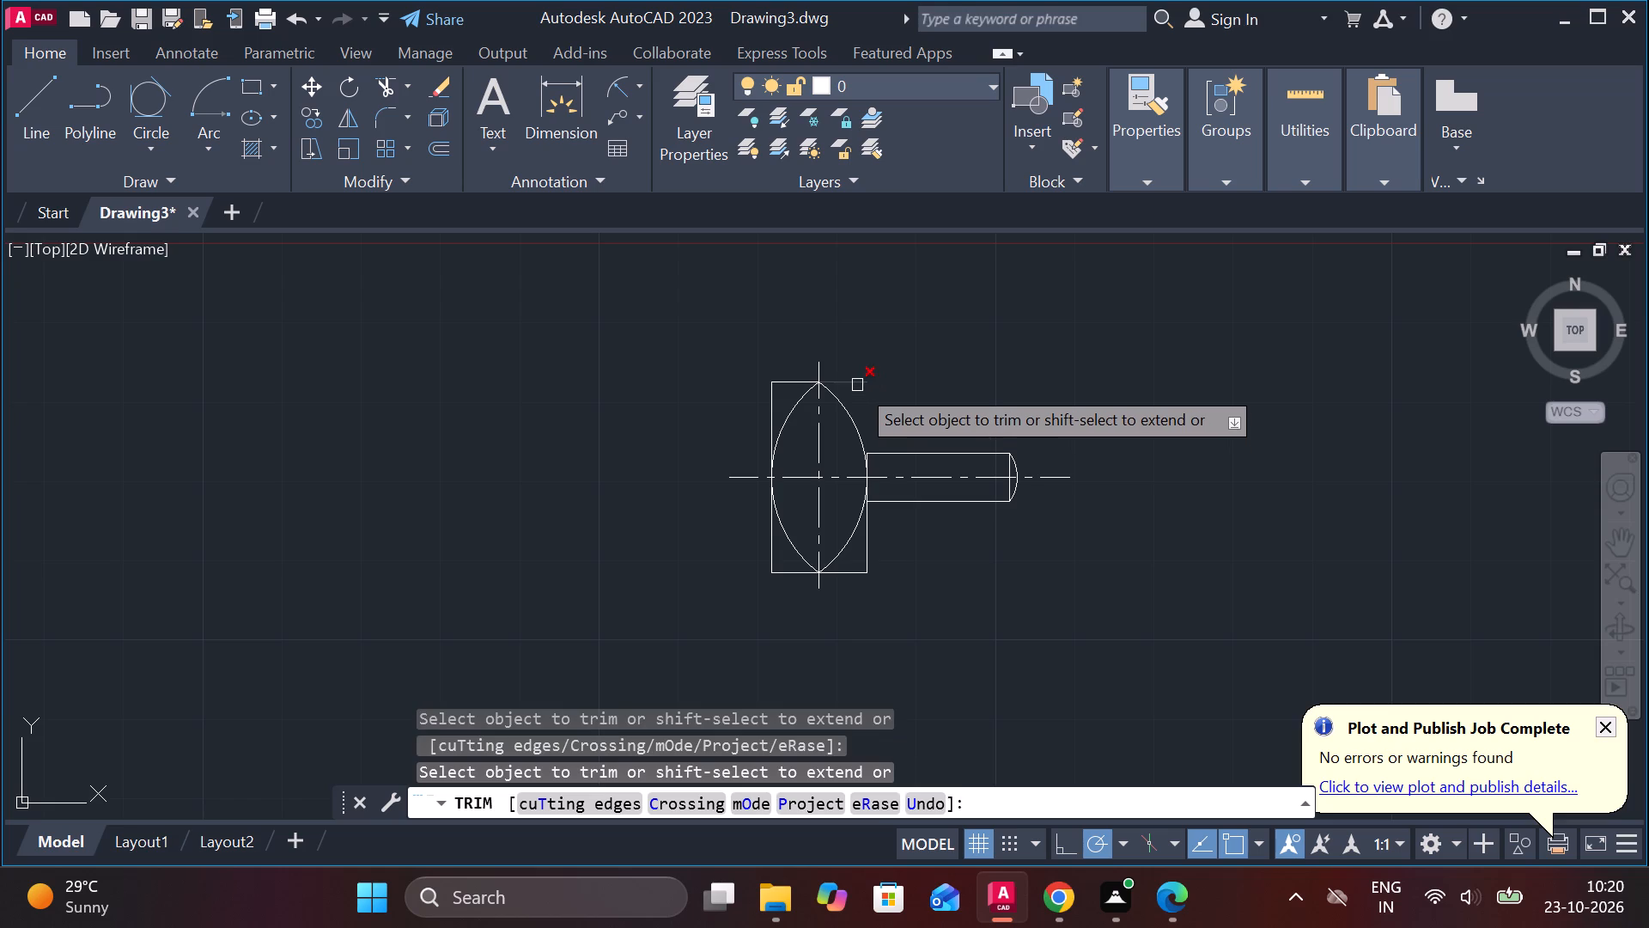
pyautogui.click(857, 385)
pyautogui.click(776, 385)
pyautogui.click(789, 385)
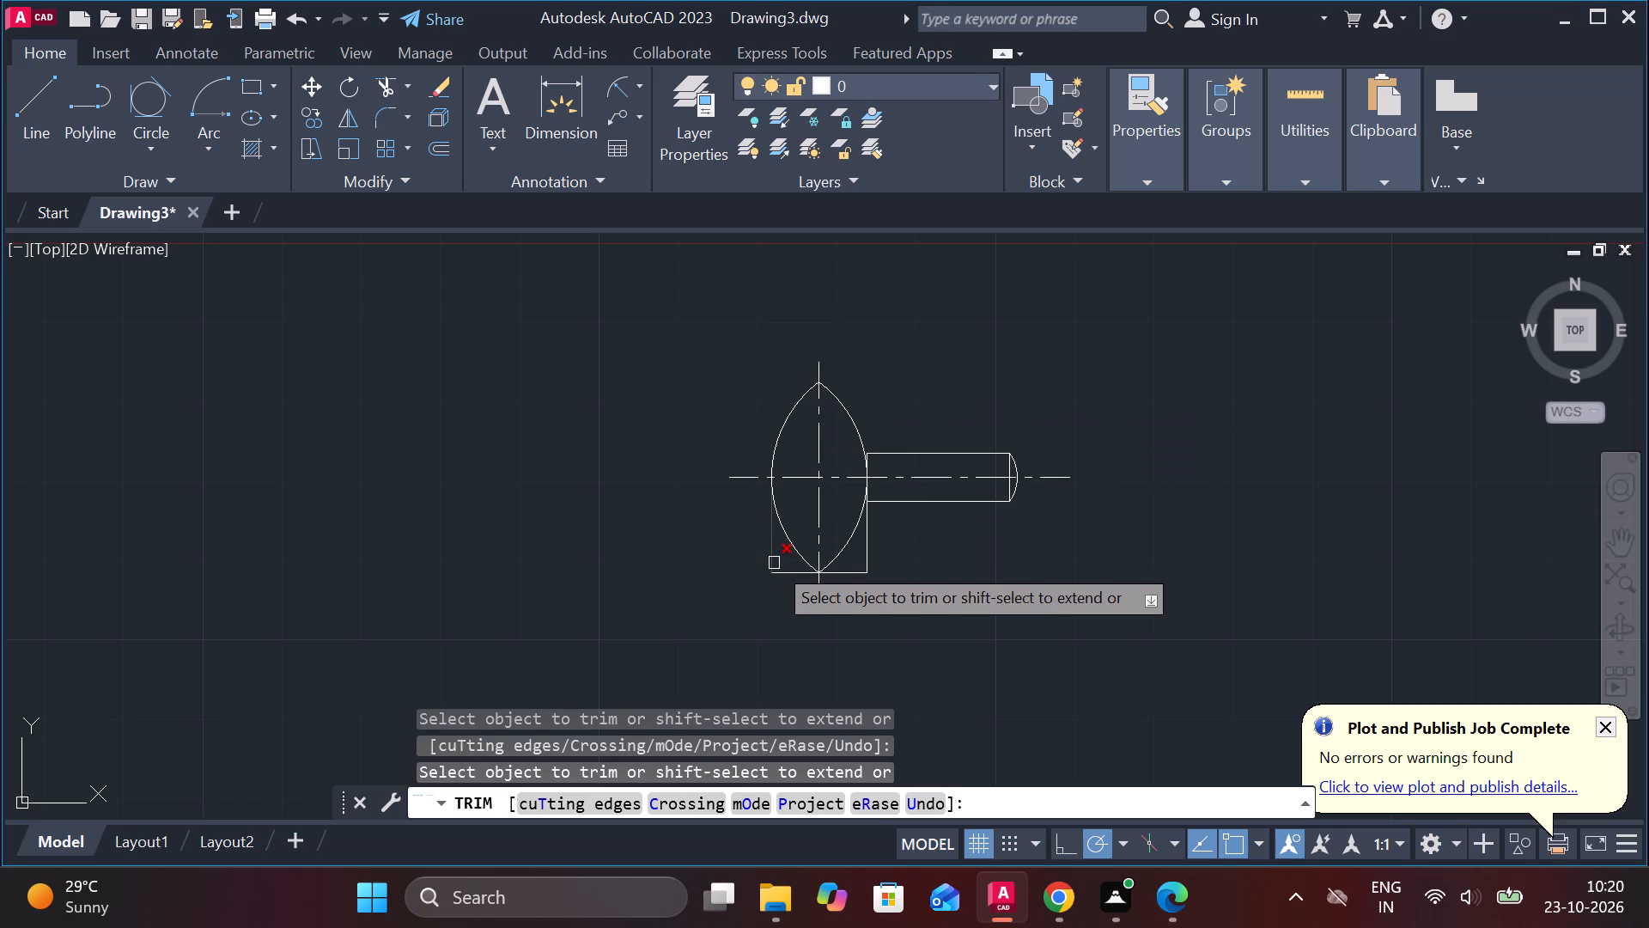
pyautogui.click(774, 563)
pyautogui.click(780, 570)
pyautogui.click(849, 578)
pyautogui.click(870, 565)
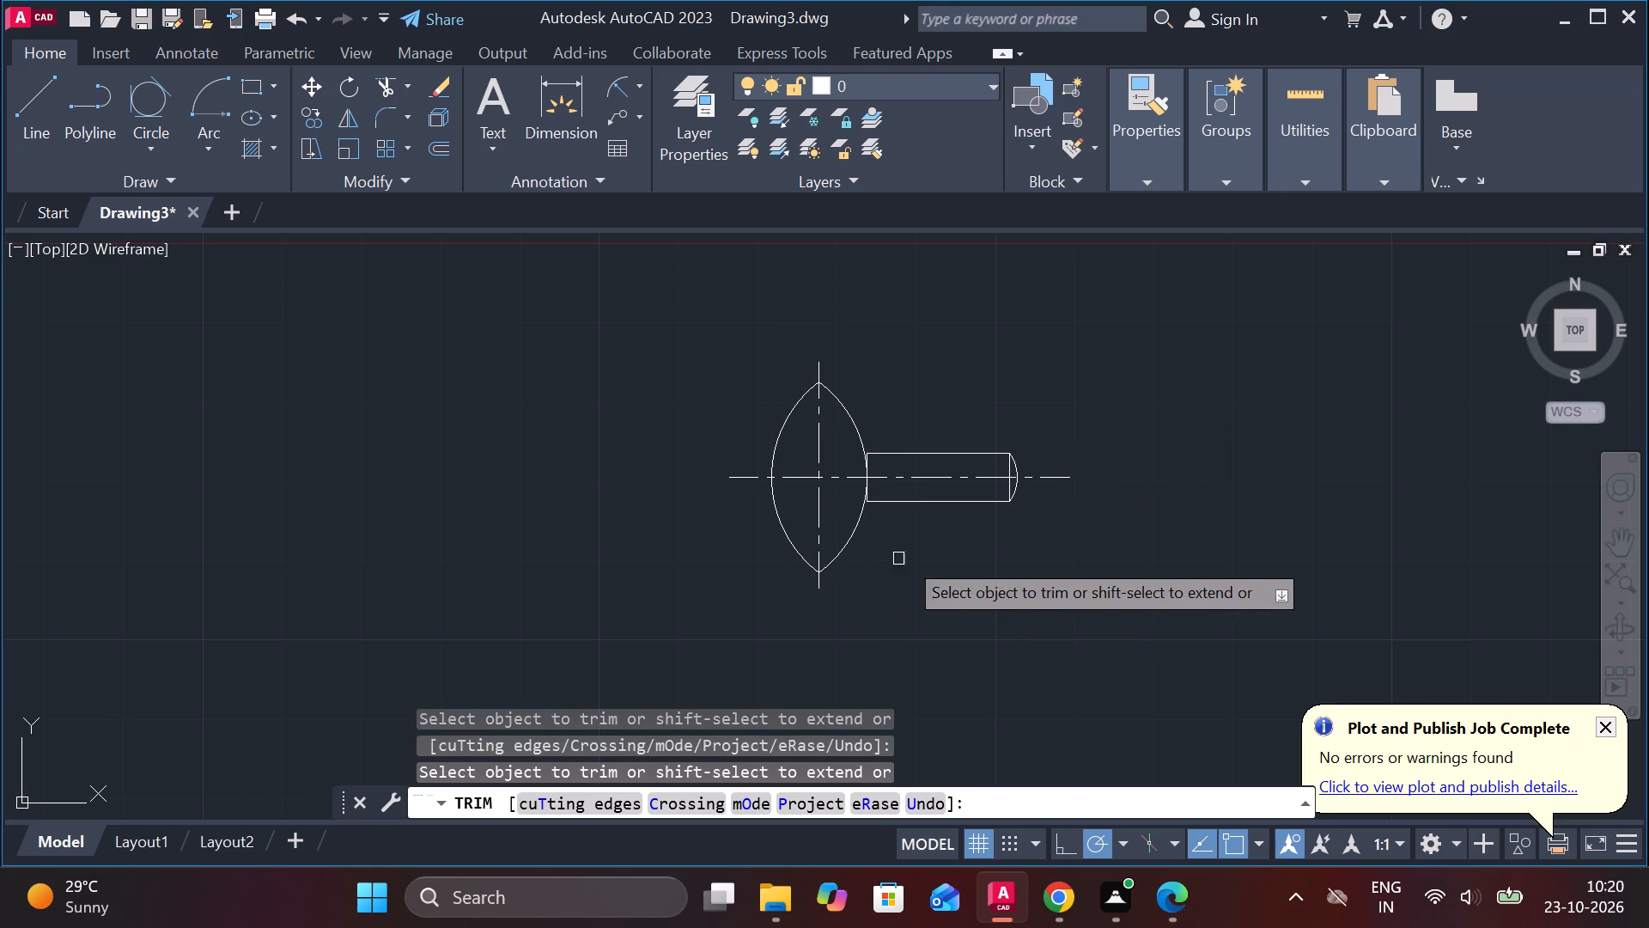
pyautogui.moveTo(1037, 556); pyautogui.dragTo(1011, 556, button='middle')
pyautogui.scroll(3, 866, 462)
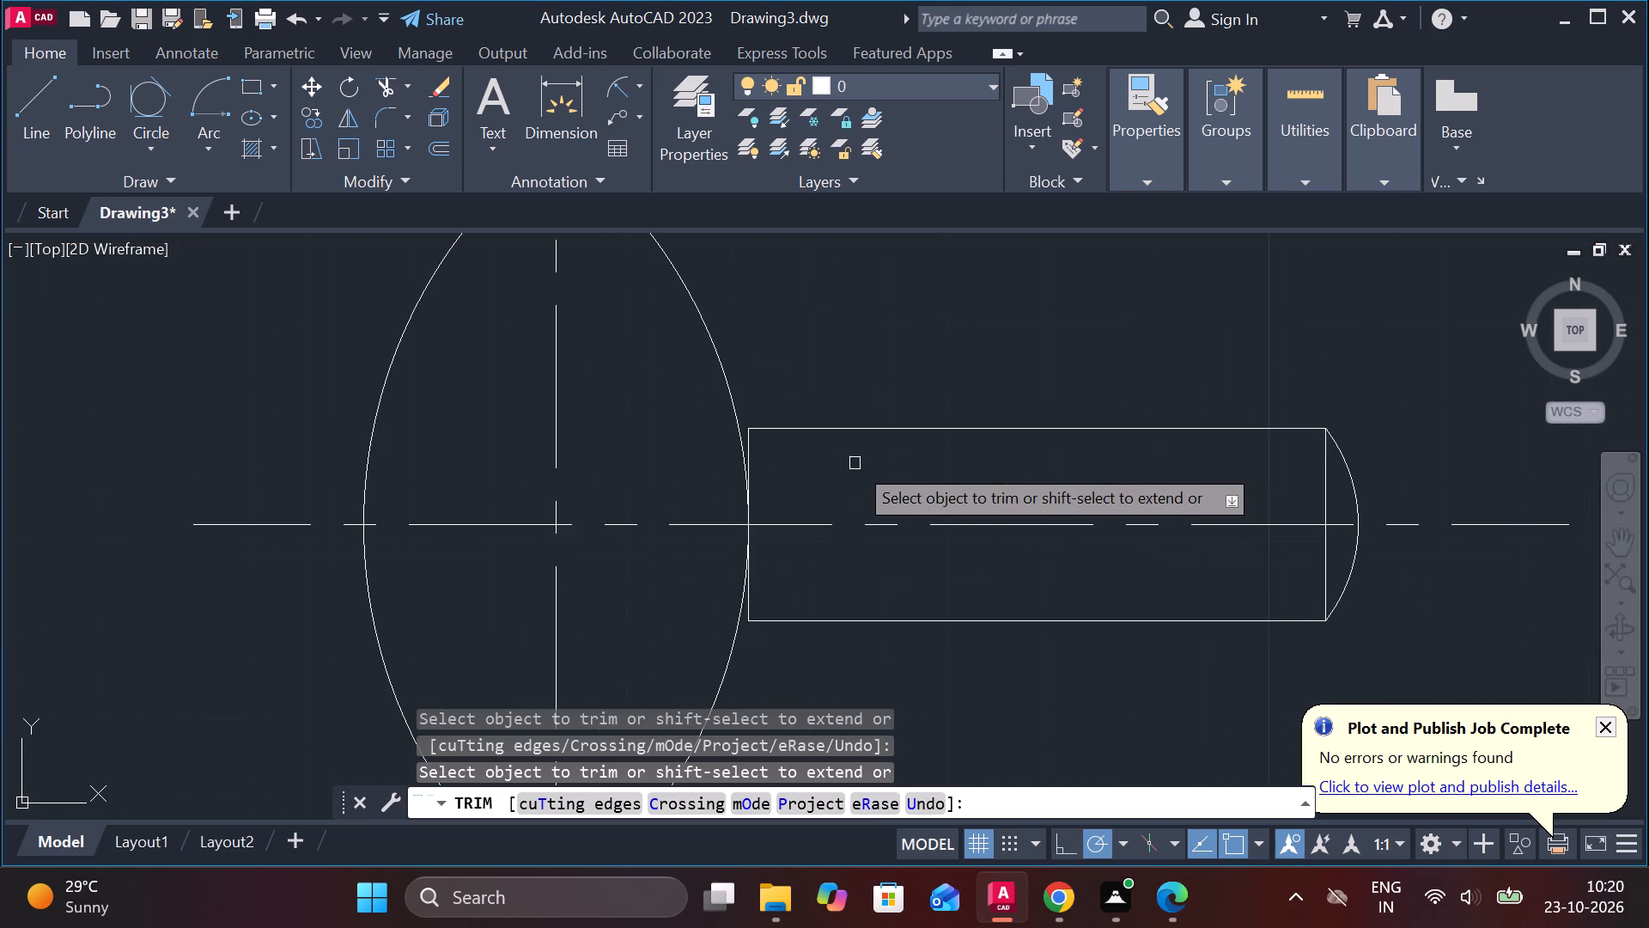
pyautogui.scroll(1, 835, 404)
pyautogui.press('Escape')
# Extend the stem's top and bottom edges to meet the head's arc.
pyautogui.write('EX')
pyautogui.press('space')
pyautogui.click(776, 442)
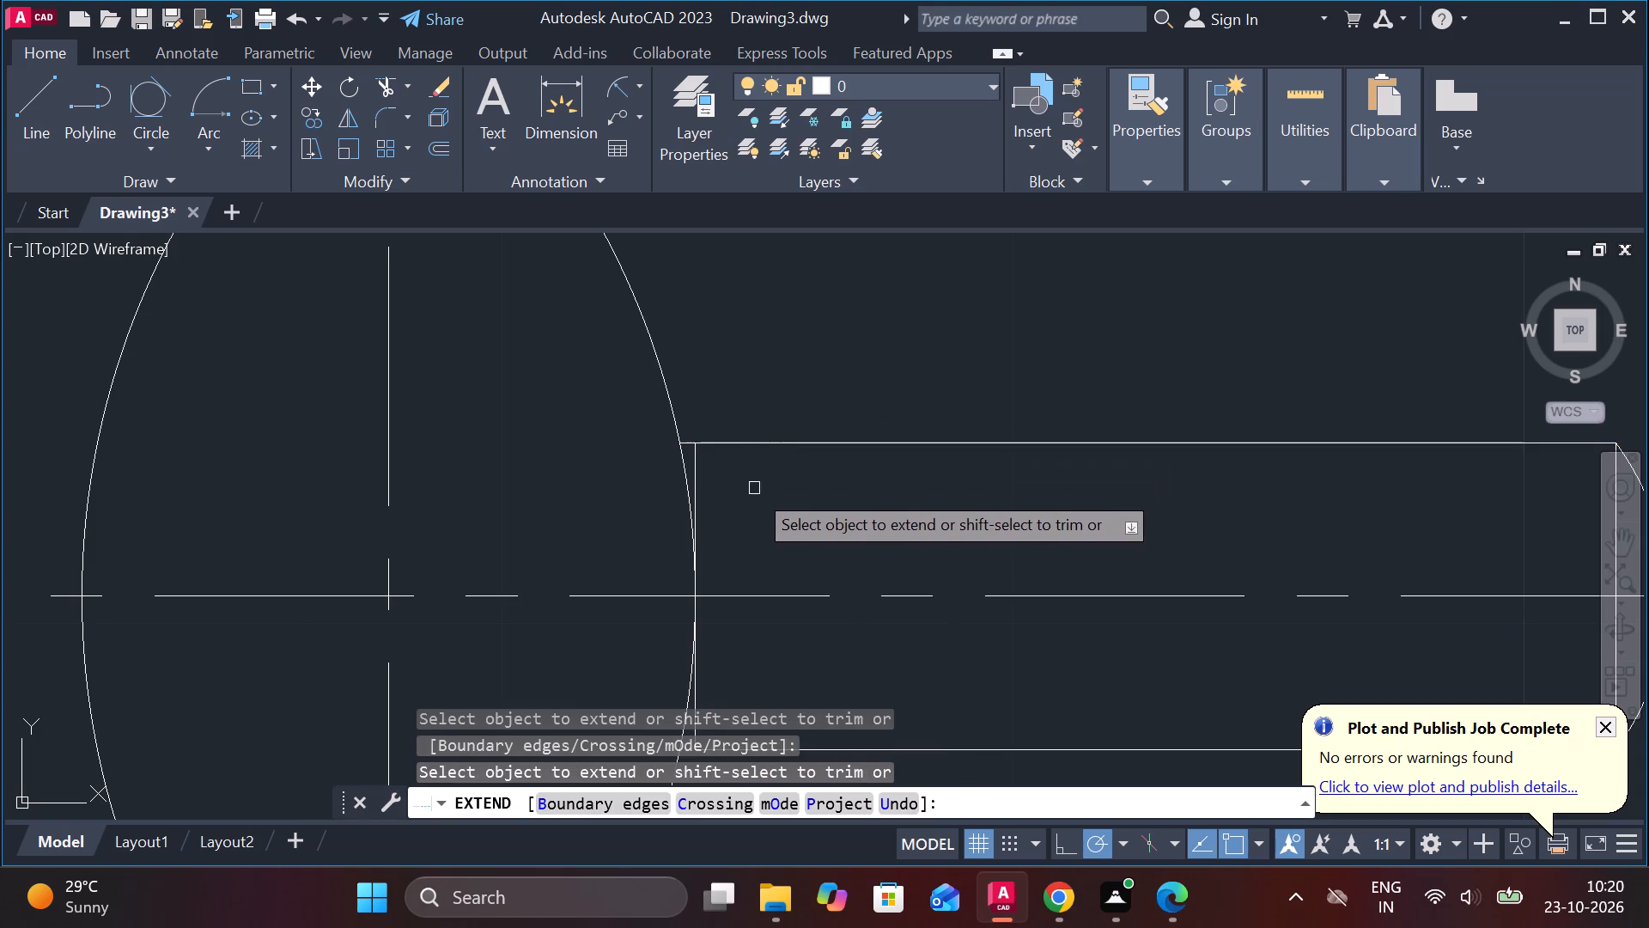
pyautogui.moveTo(753, 496); pyautogui.dragTo(763, 314, button='middle')
pyautogui.click(751, 567)
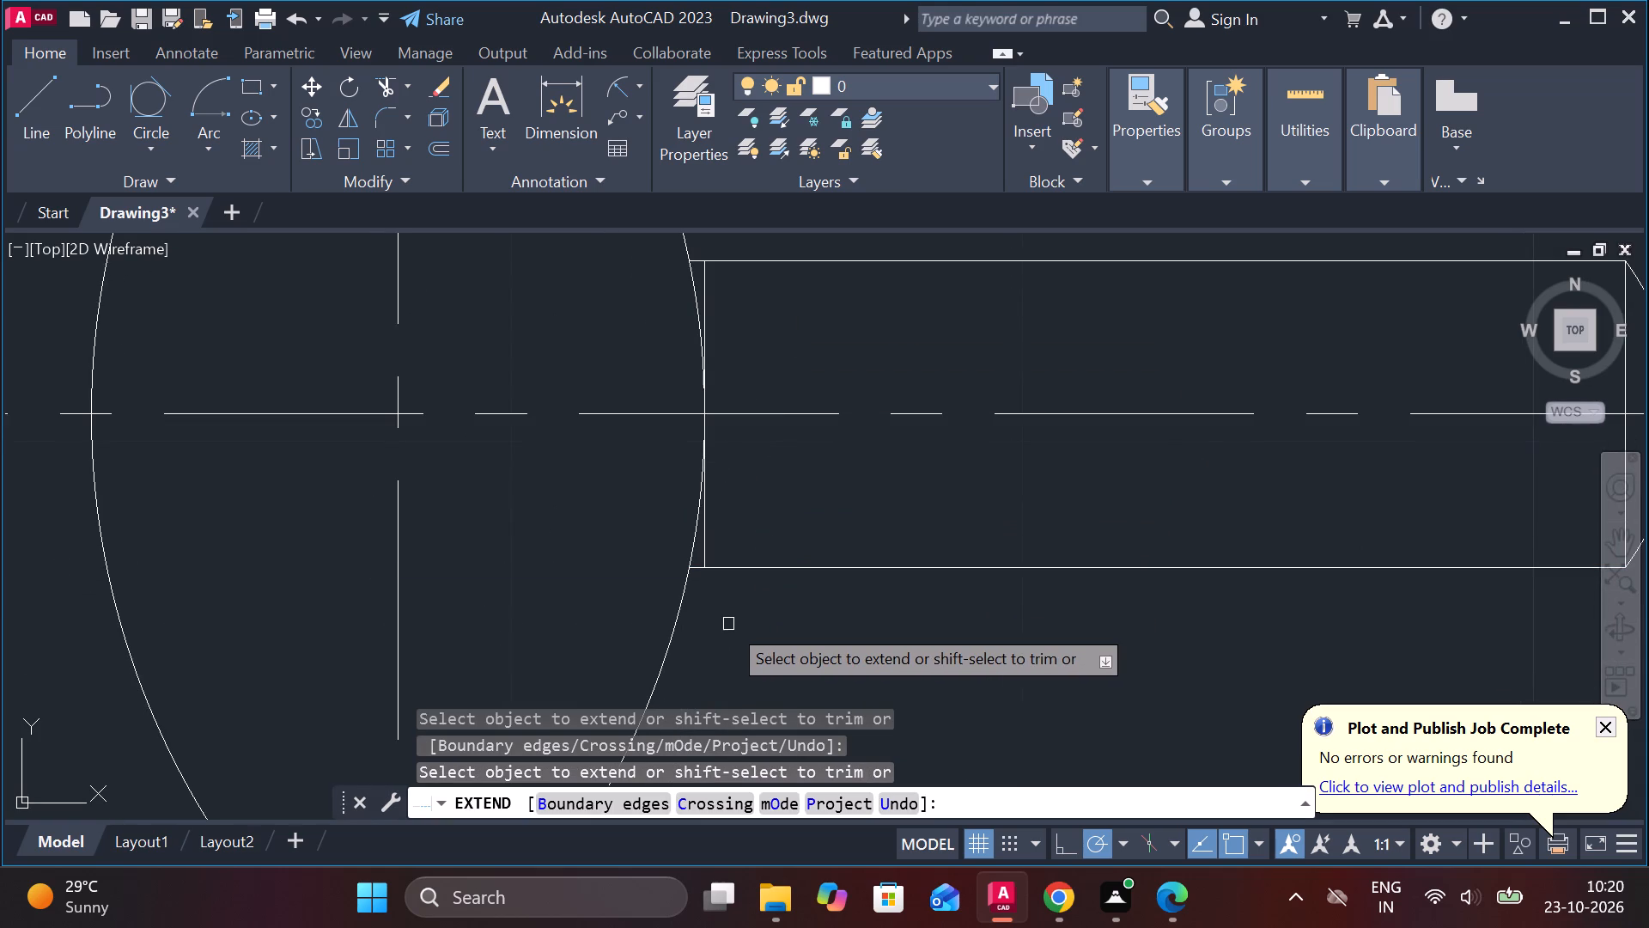
pyautogui.press('Escape')
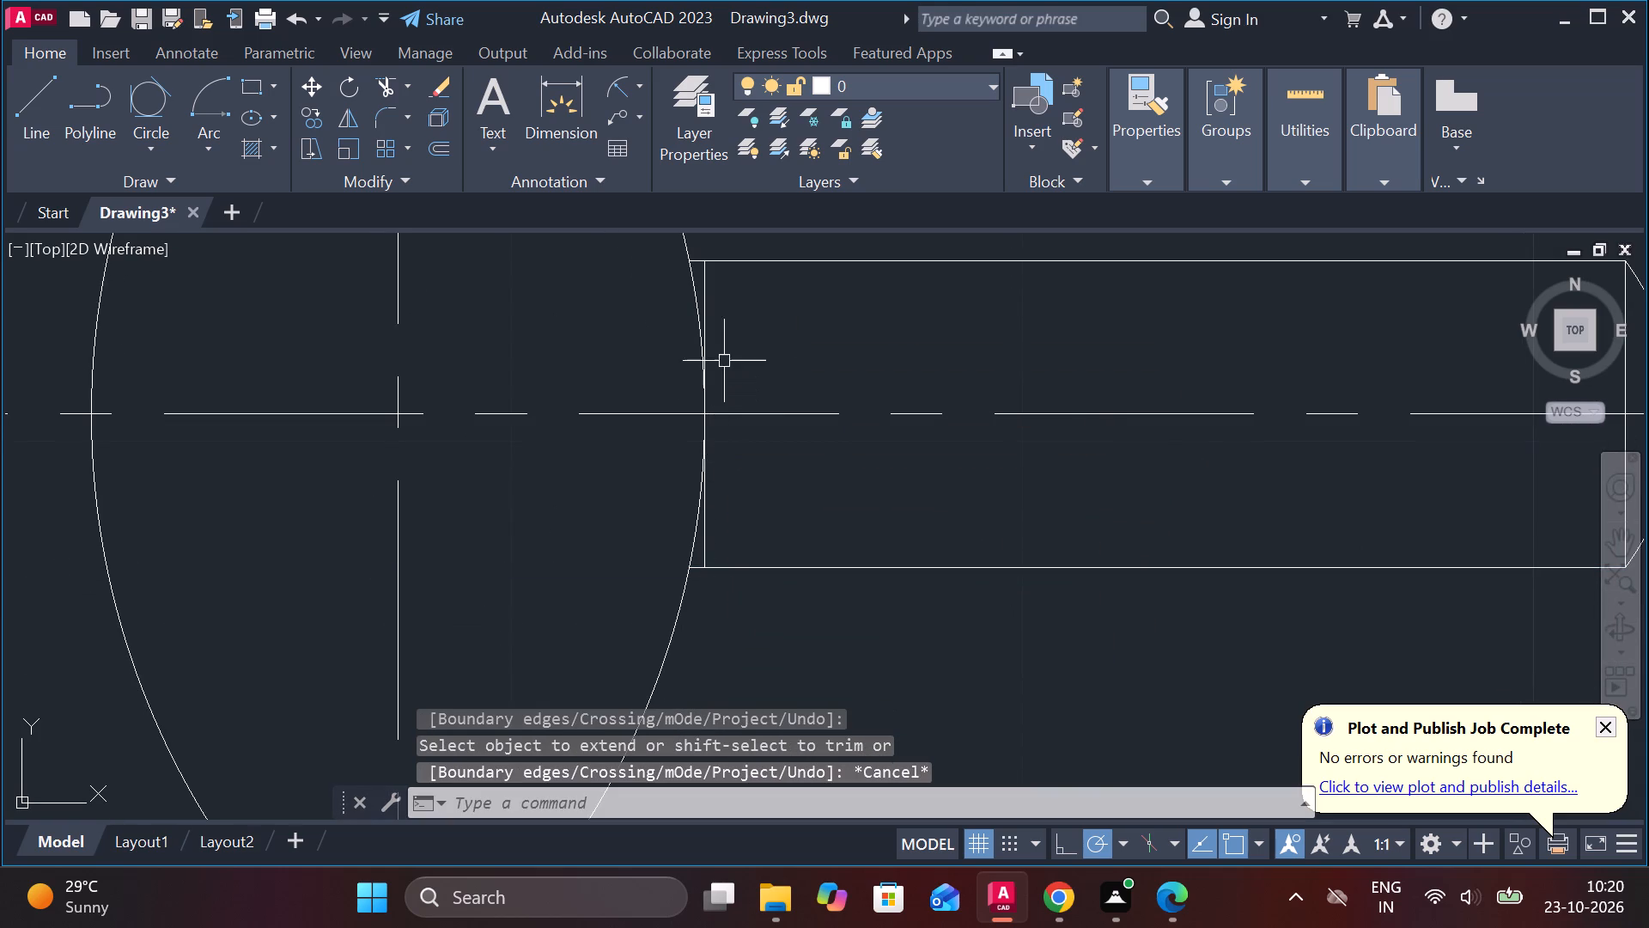
# Erase the vertical line at the stem's head end that touches the arc.
pyautogui.click(709, 288)
pyautogui.write('E')
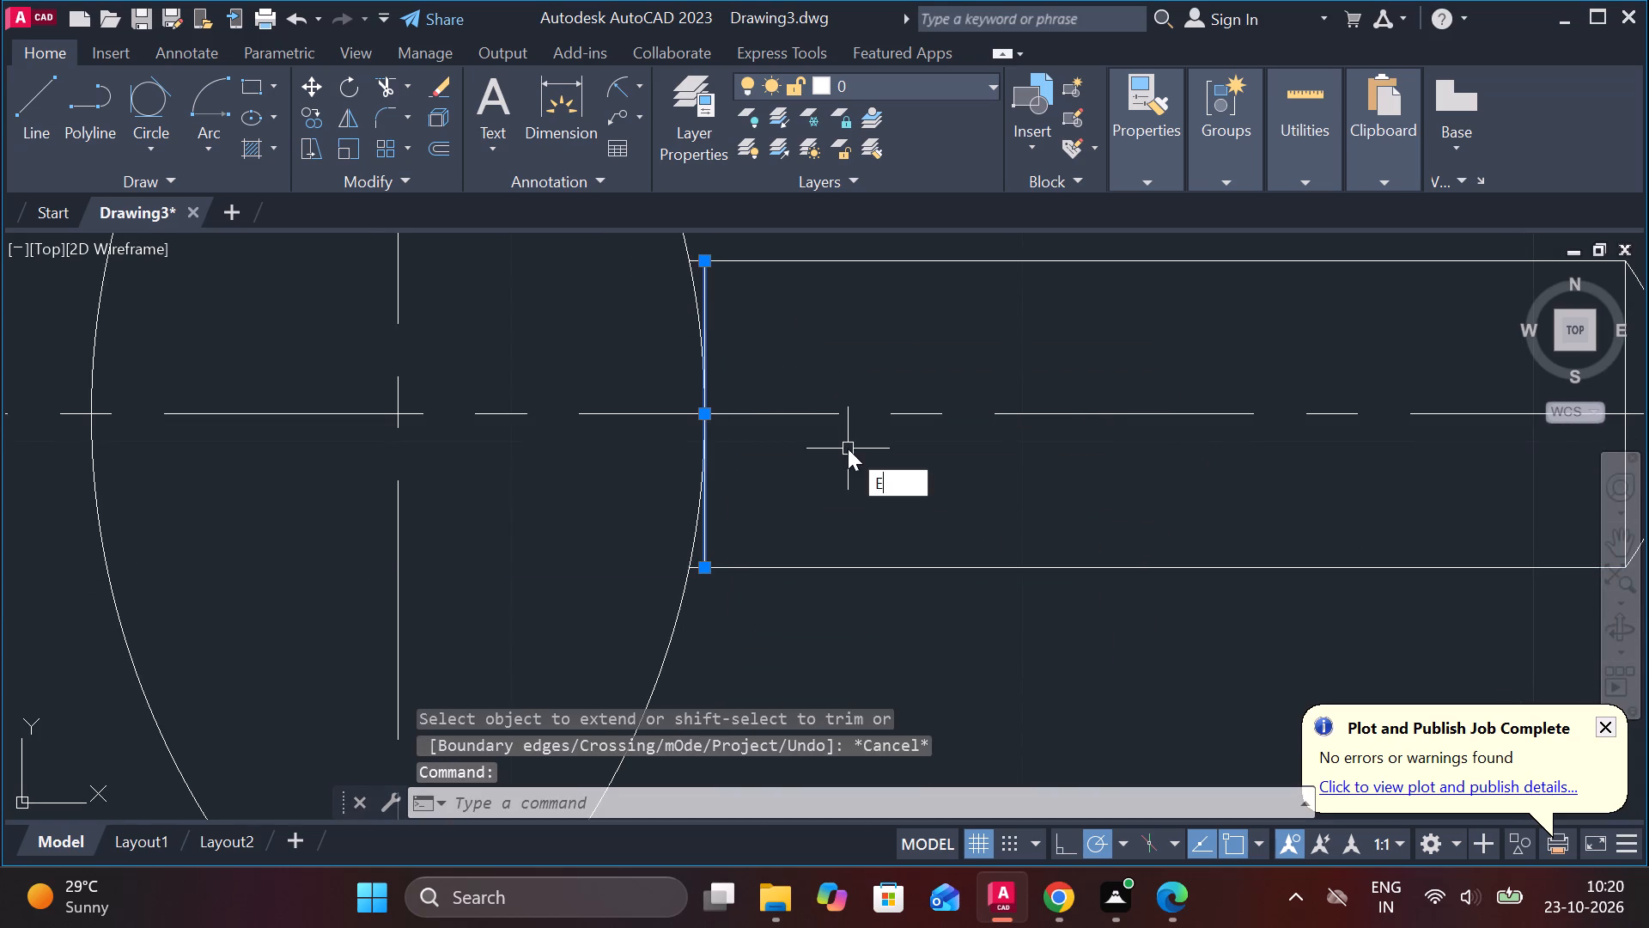
pyautogui.press('space')
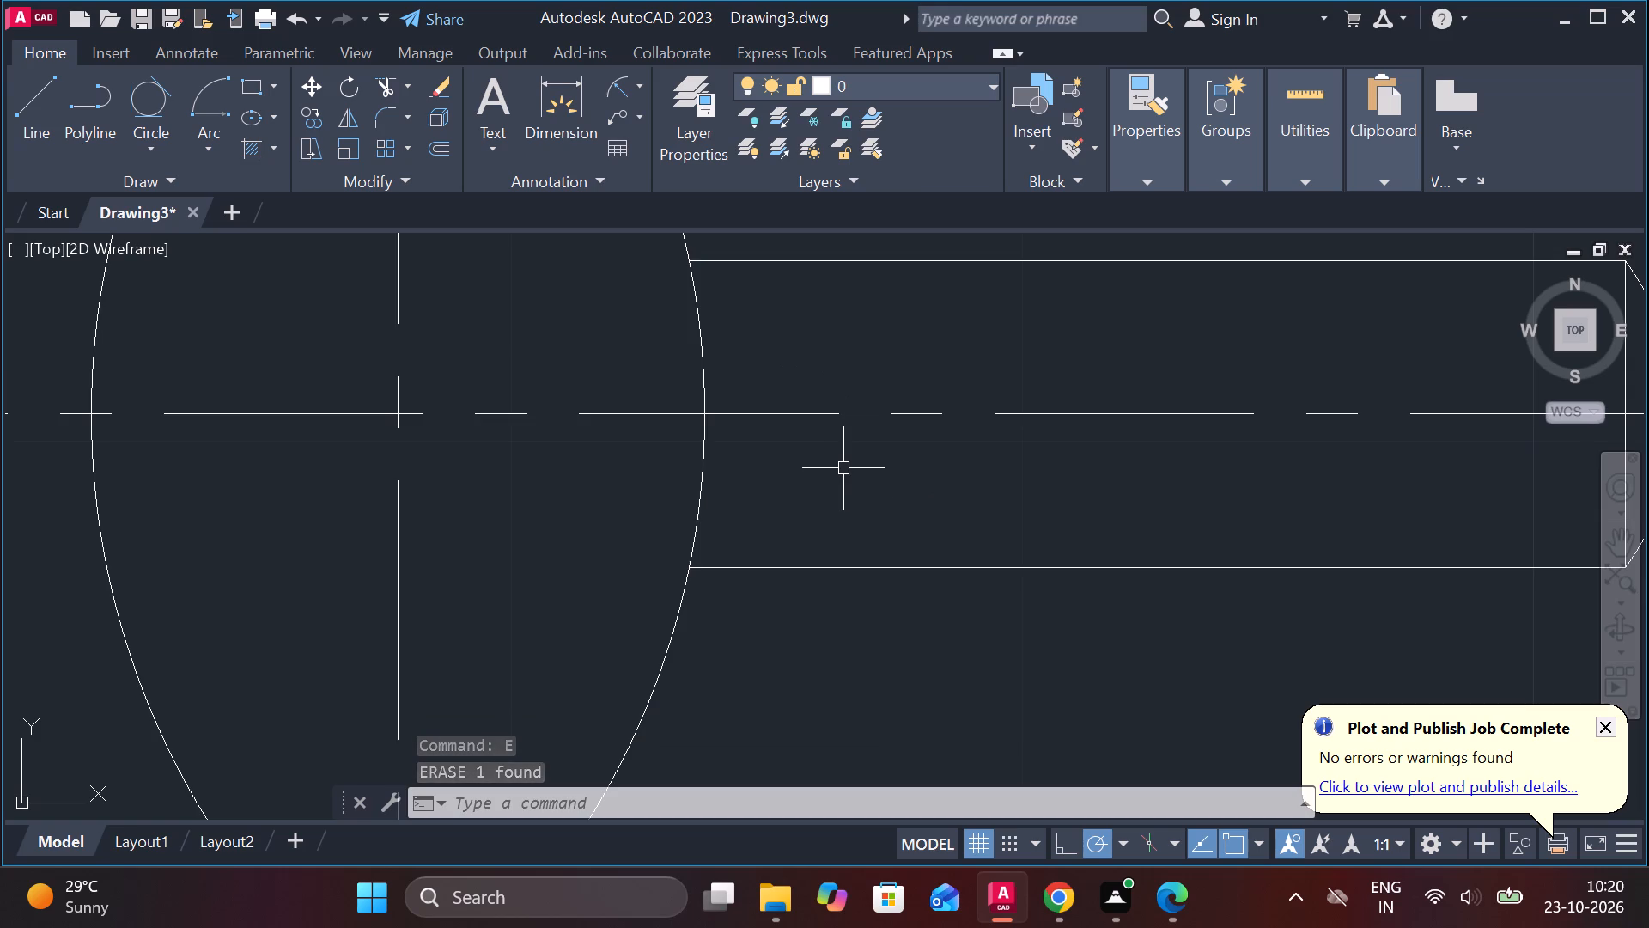
# Draw a vertical line across the stem, from its top edge to its bottom edge, just beside the head.
pyautogui.scroll(-1, 843, 468)
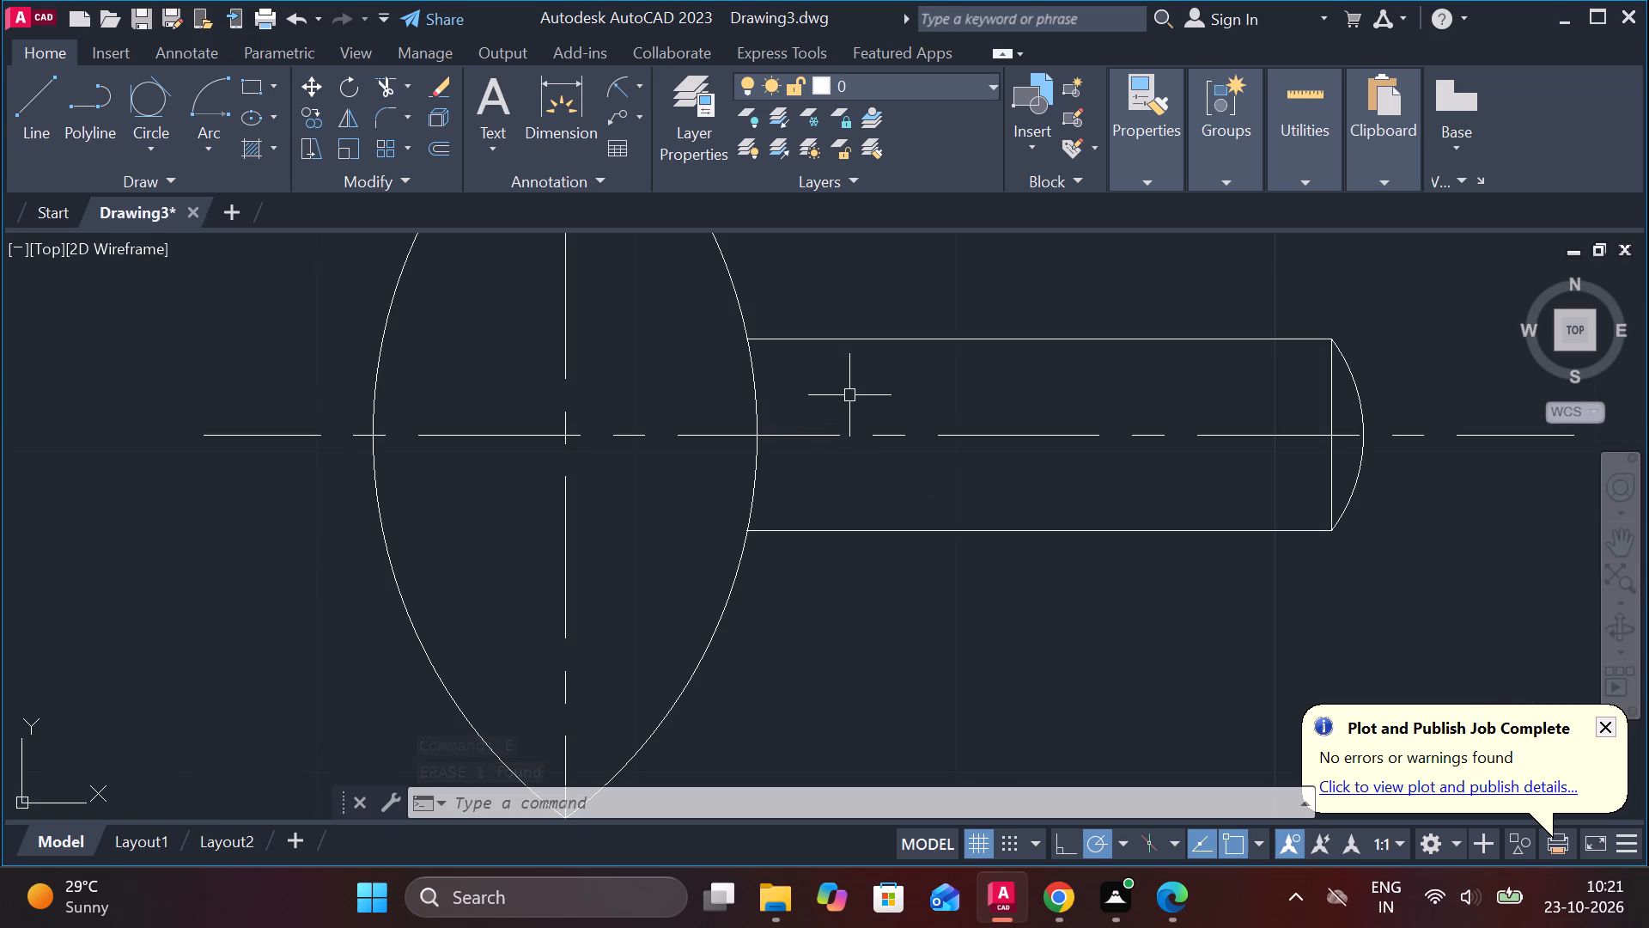
pyautogui.press('l')
pyautogui.press('Return')
pyautogui.click(774, 352)
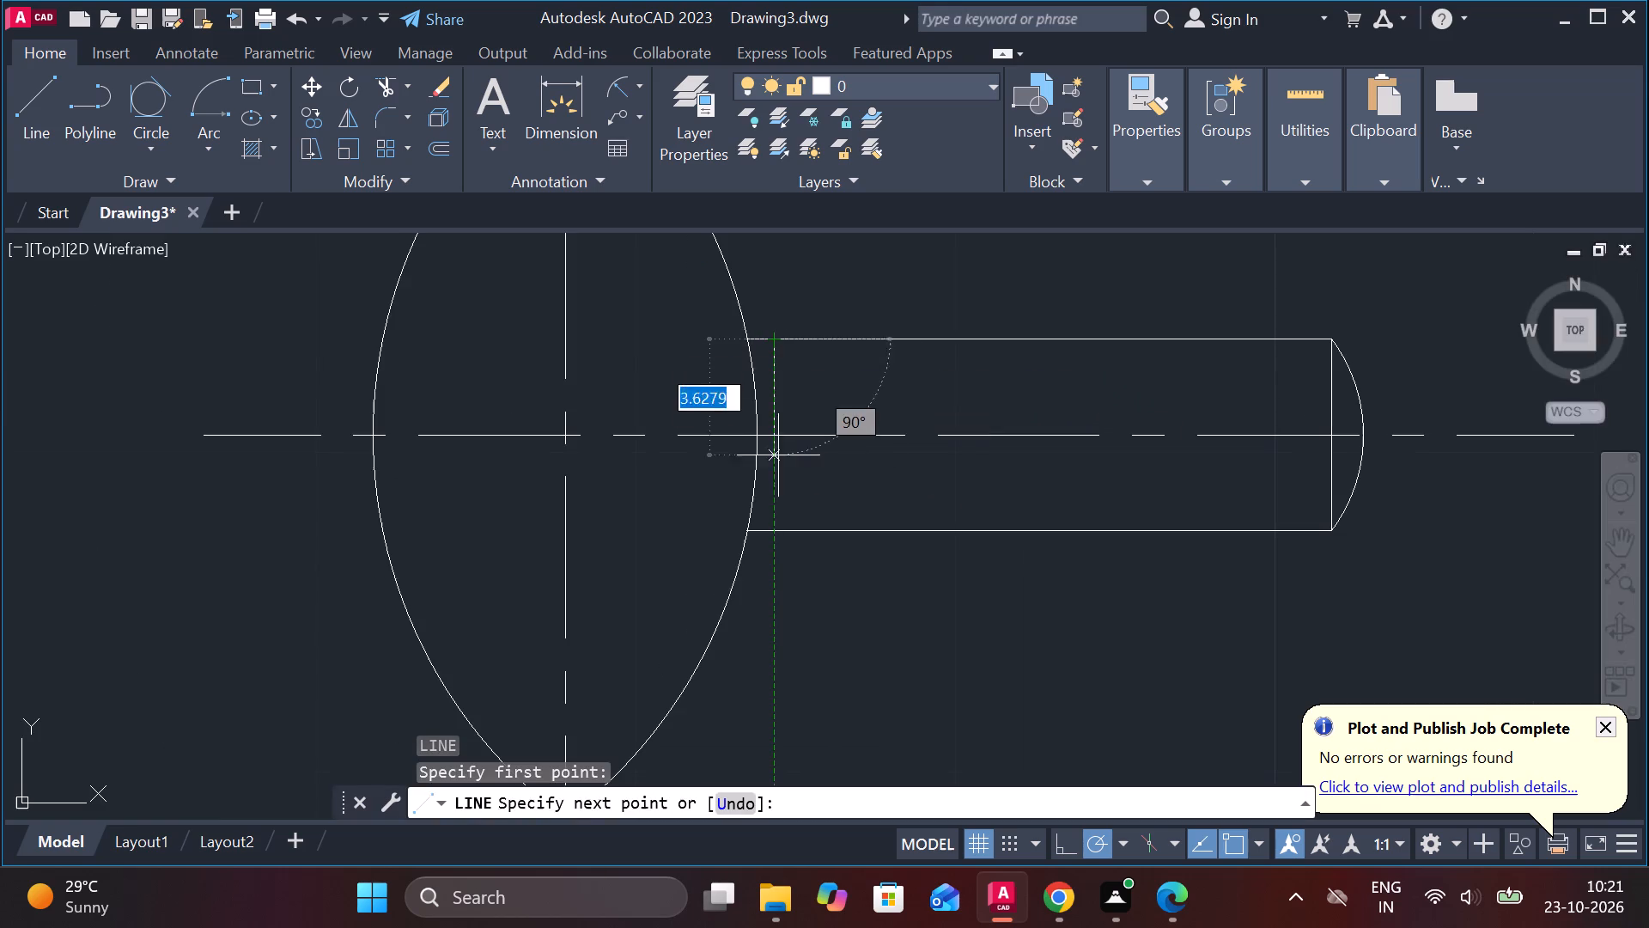
pyautogui.click(776, 524)
pyautogui.press('Escape')
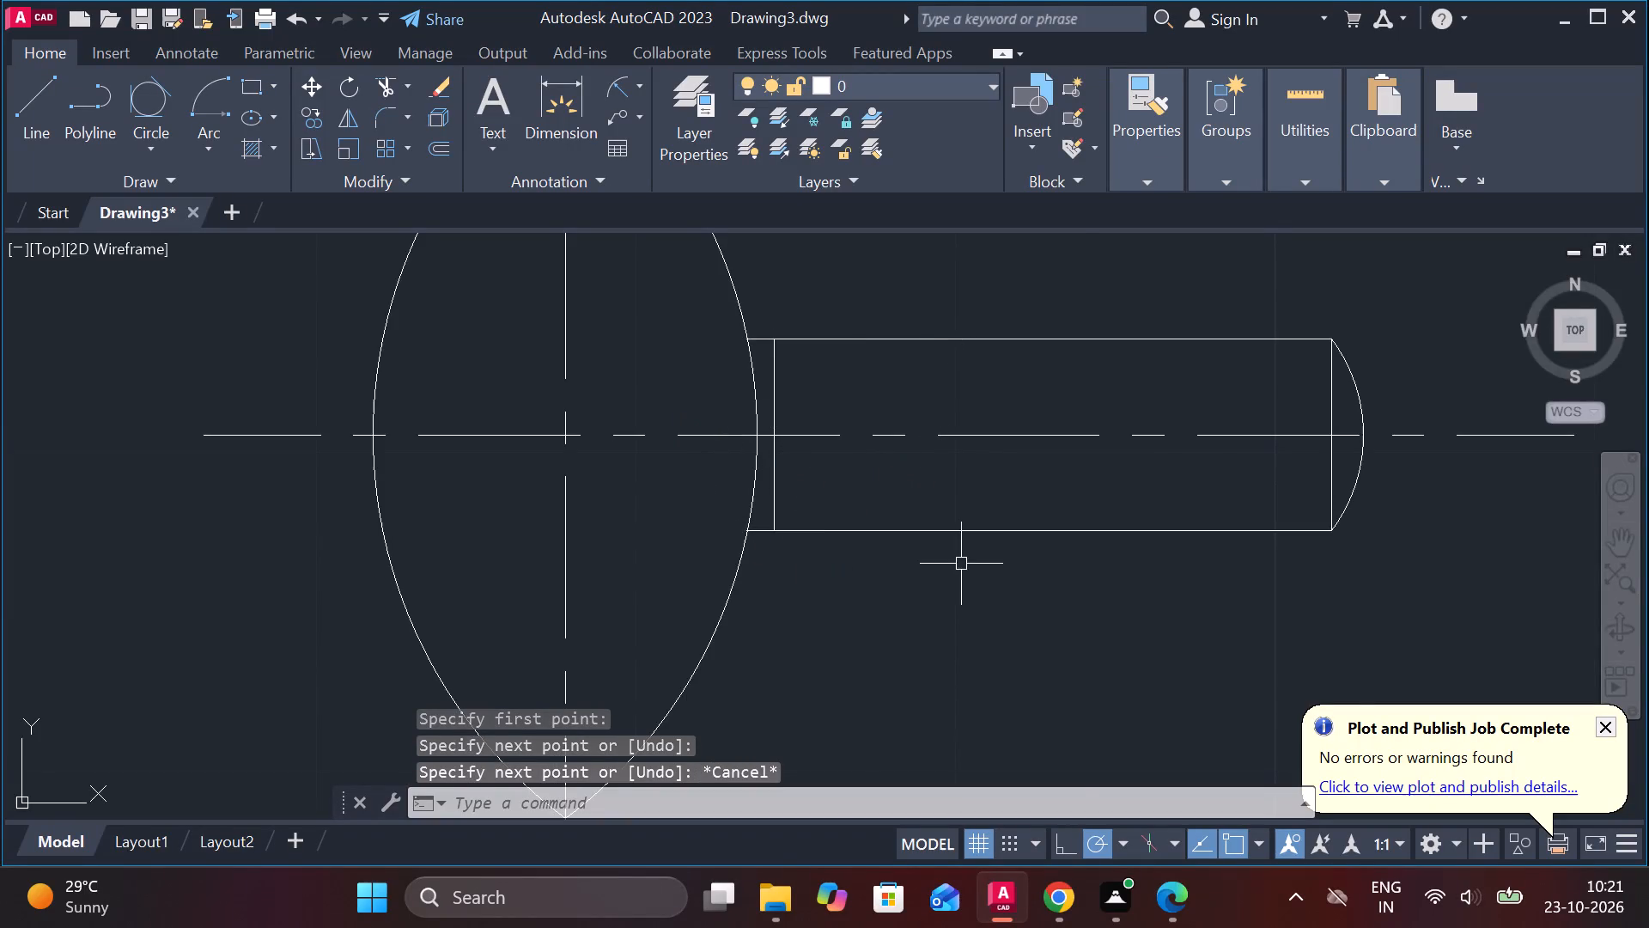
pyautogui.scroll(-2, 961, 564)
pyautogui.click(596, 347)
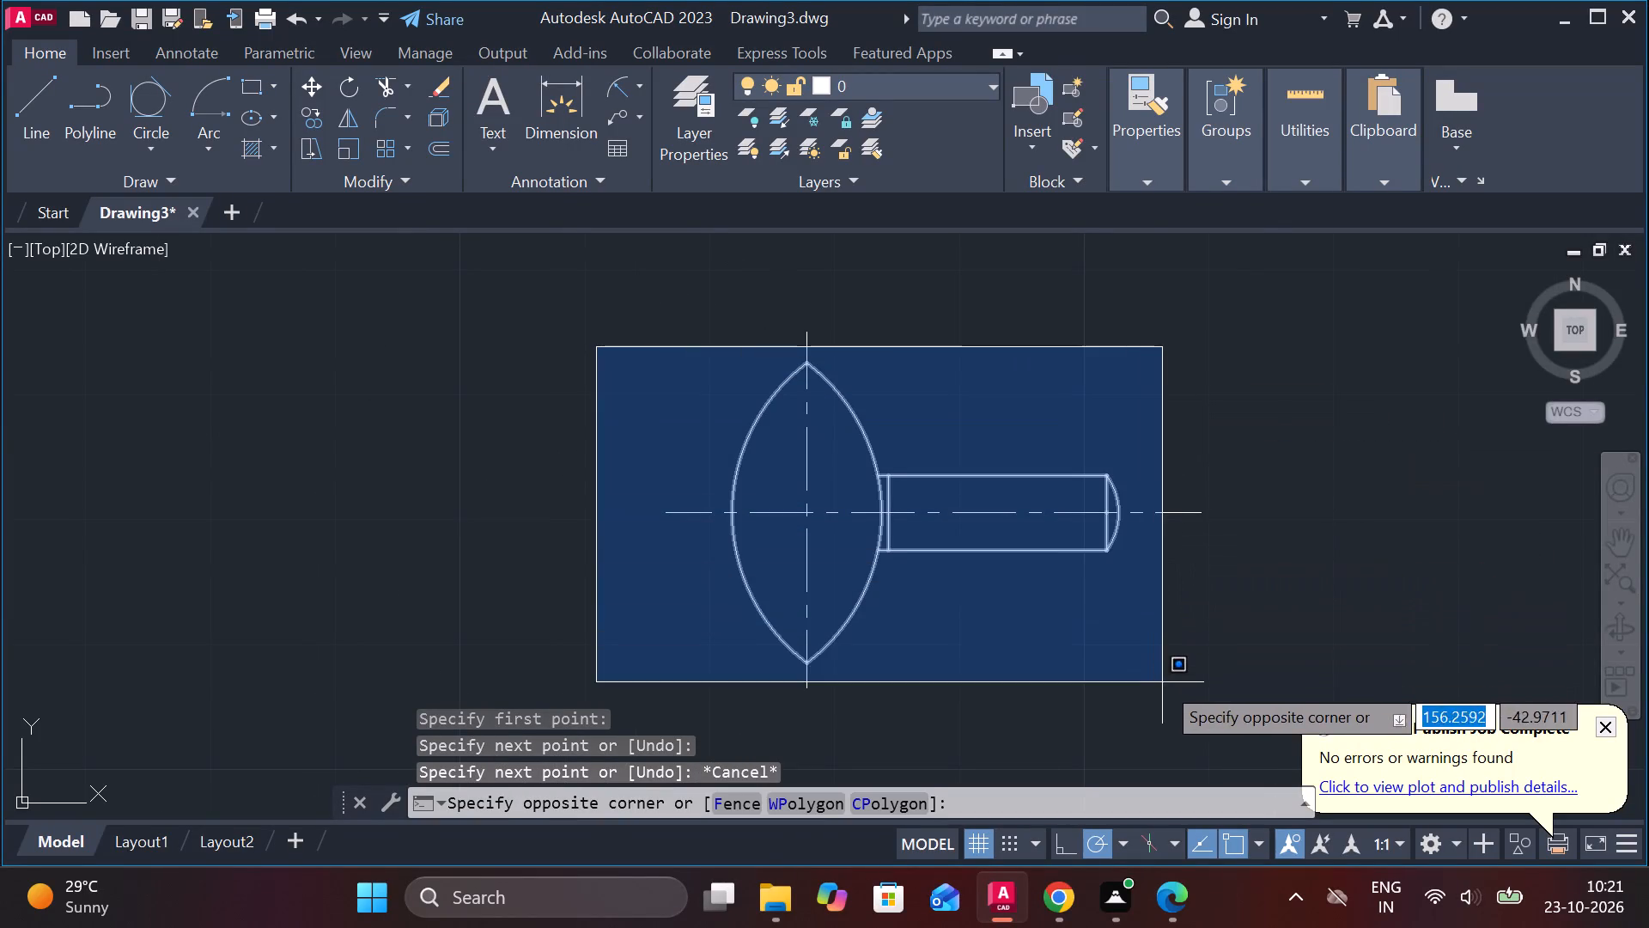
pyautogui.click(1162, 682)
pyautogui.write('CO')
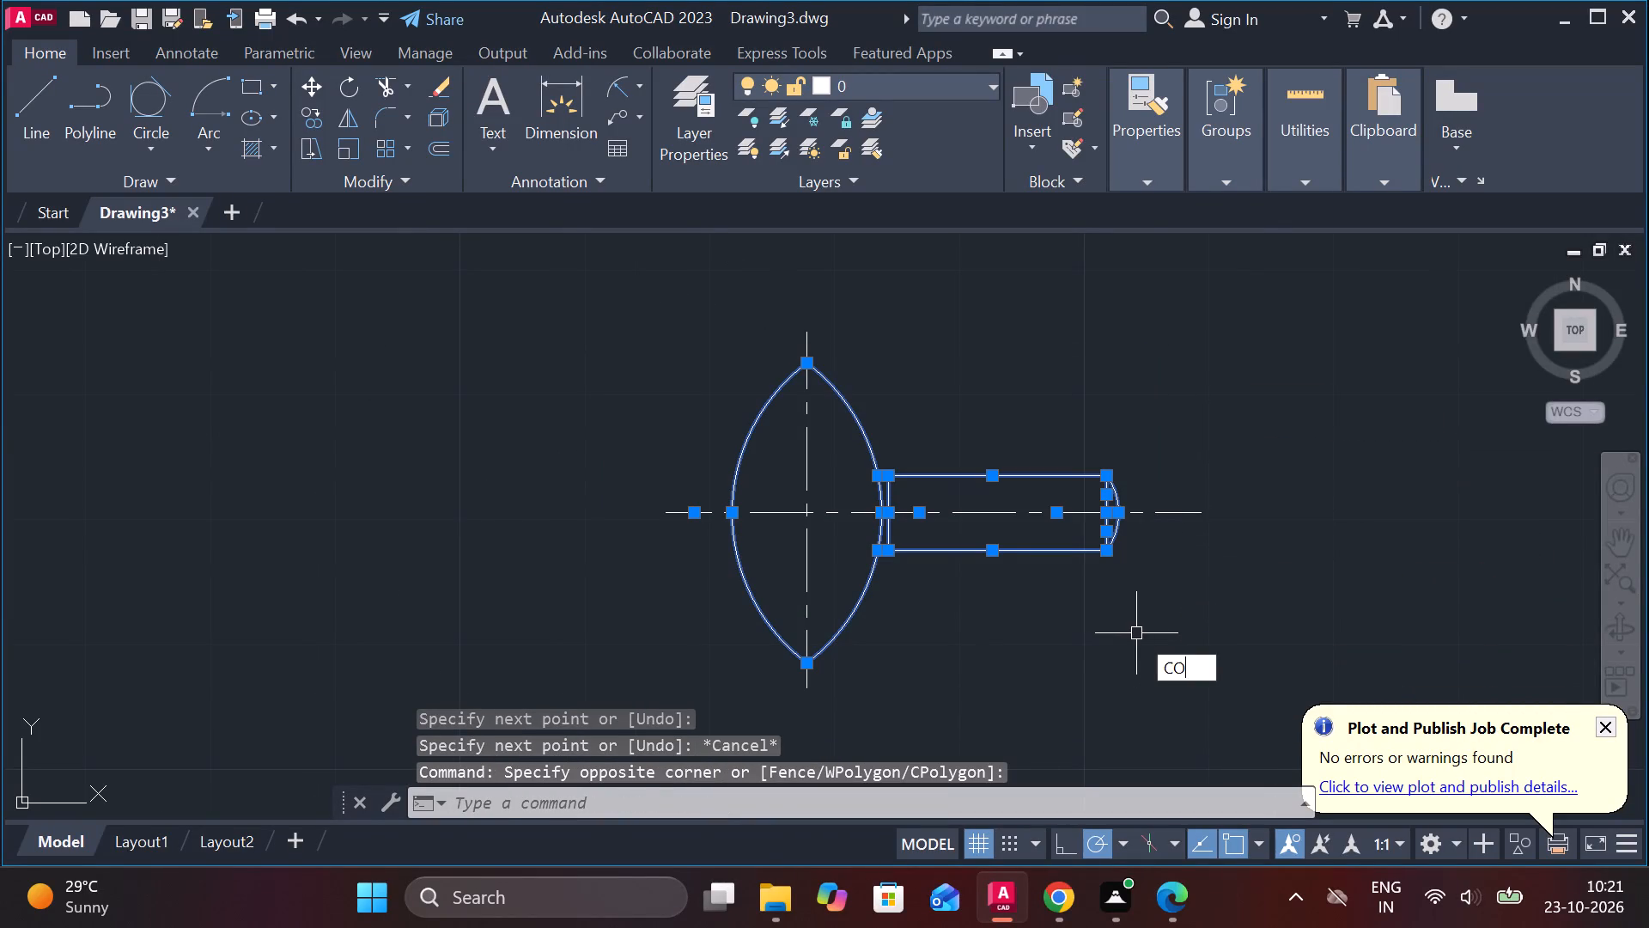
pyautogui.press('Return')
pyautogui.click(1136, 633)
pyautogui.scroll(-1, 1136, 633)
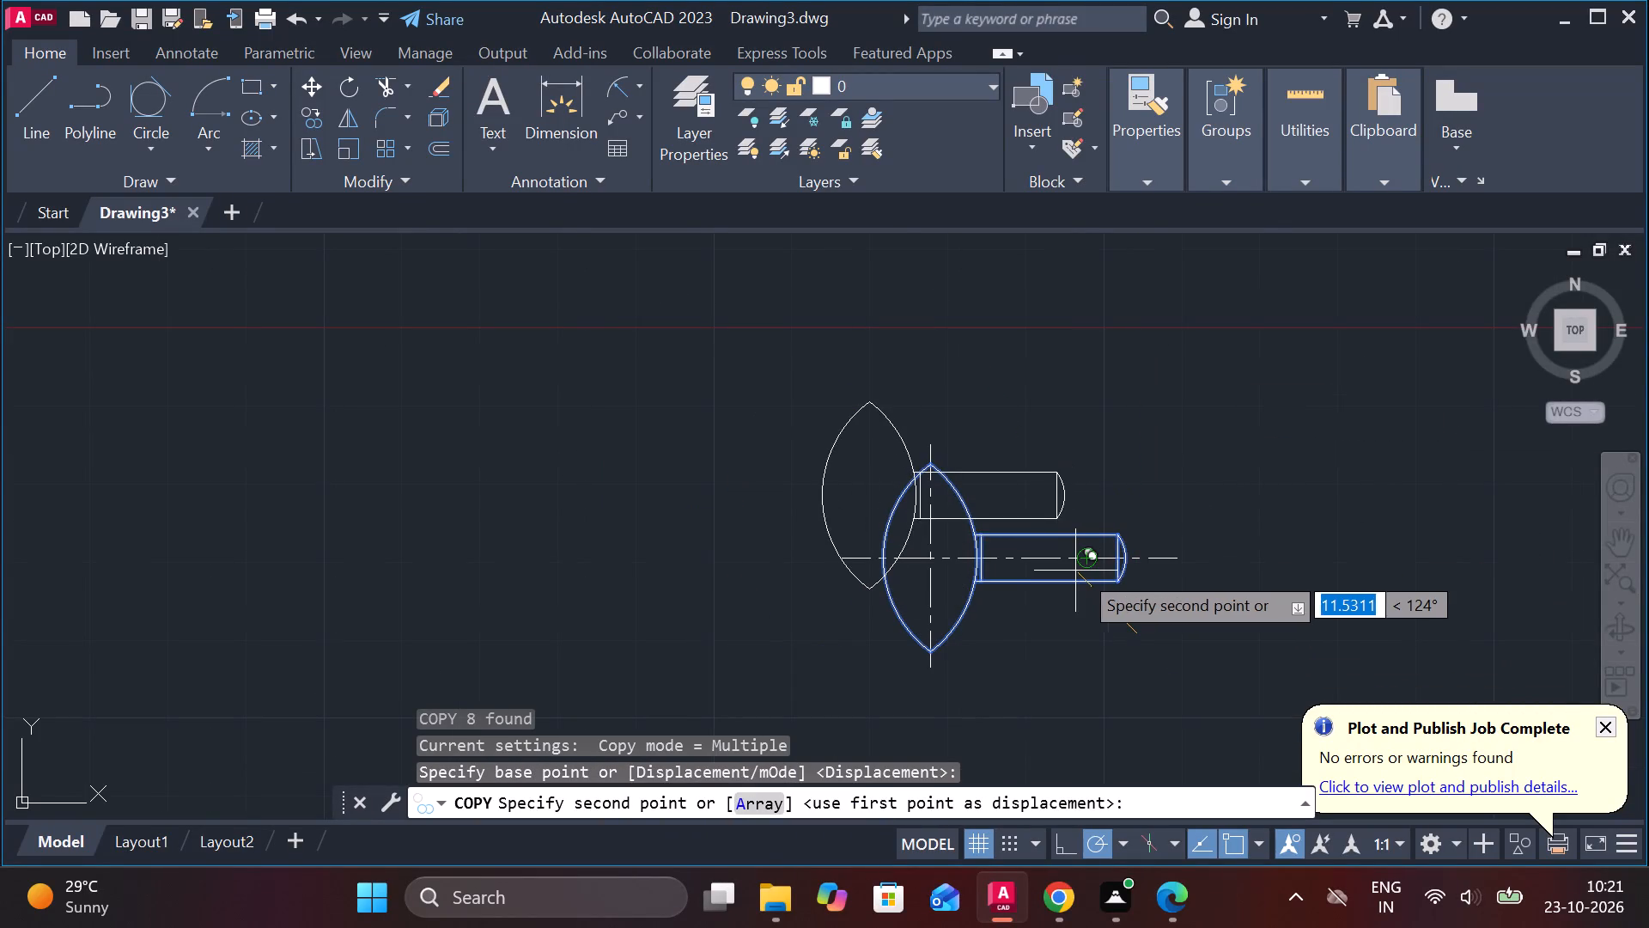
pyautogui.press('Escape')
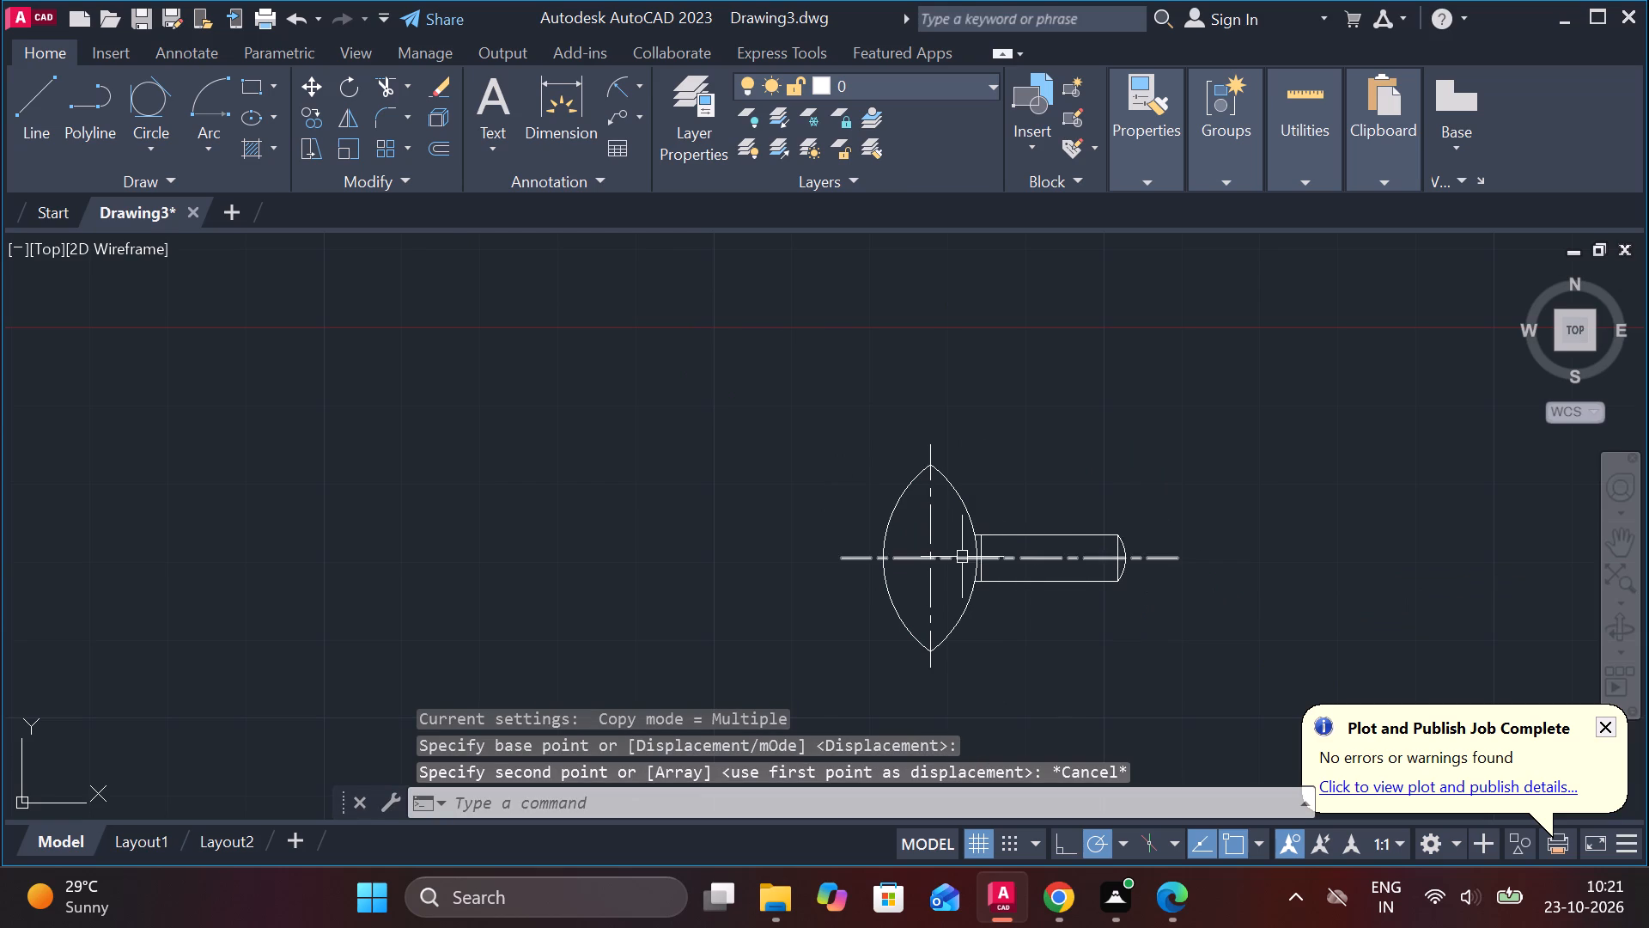
# Copy the whole part with its centre lines into the empty space between the undimensioned long shaft and the undimensioned flange view.
pyautogui.click(960, 557)
pyautogui.press('Escape')
pyautogui.click(926, 529)
pyautogui.click(913, 552)
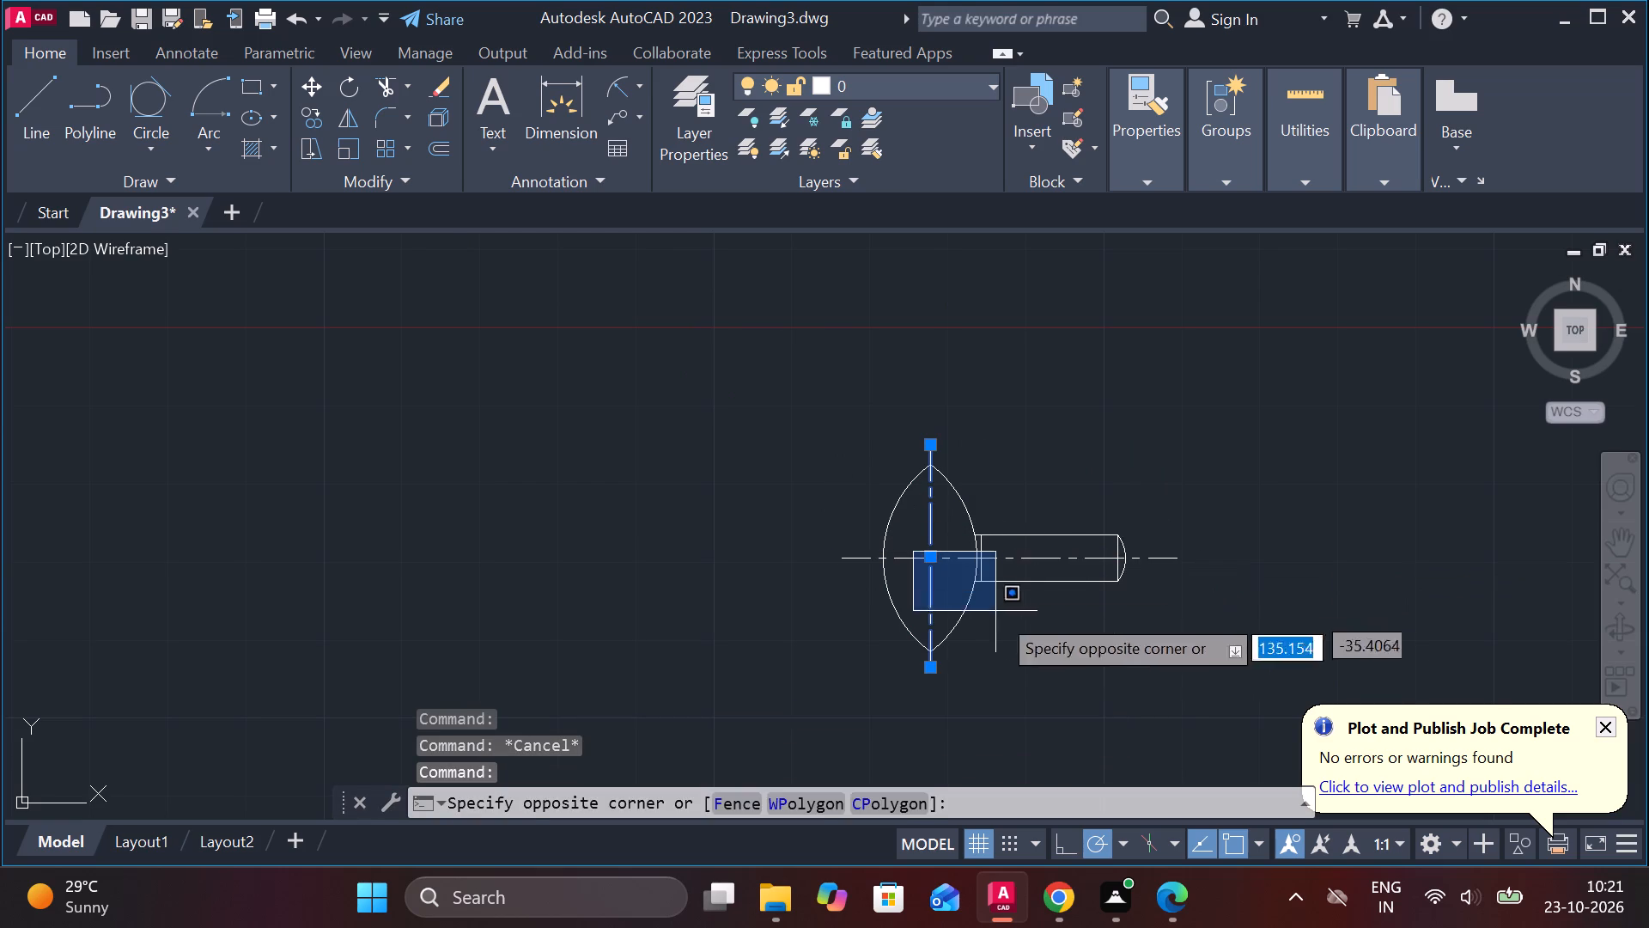
pyautogui.click(1094, 669)
pyautogui.moveTo(1238, 669); pyautogui.dragTo(1118, 623)
pyautogui.click(695, 397)
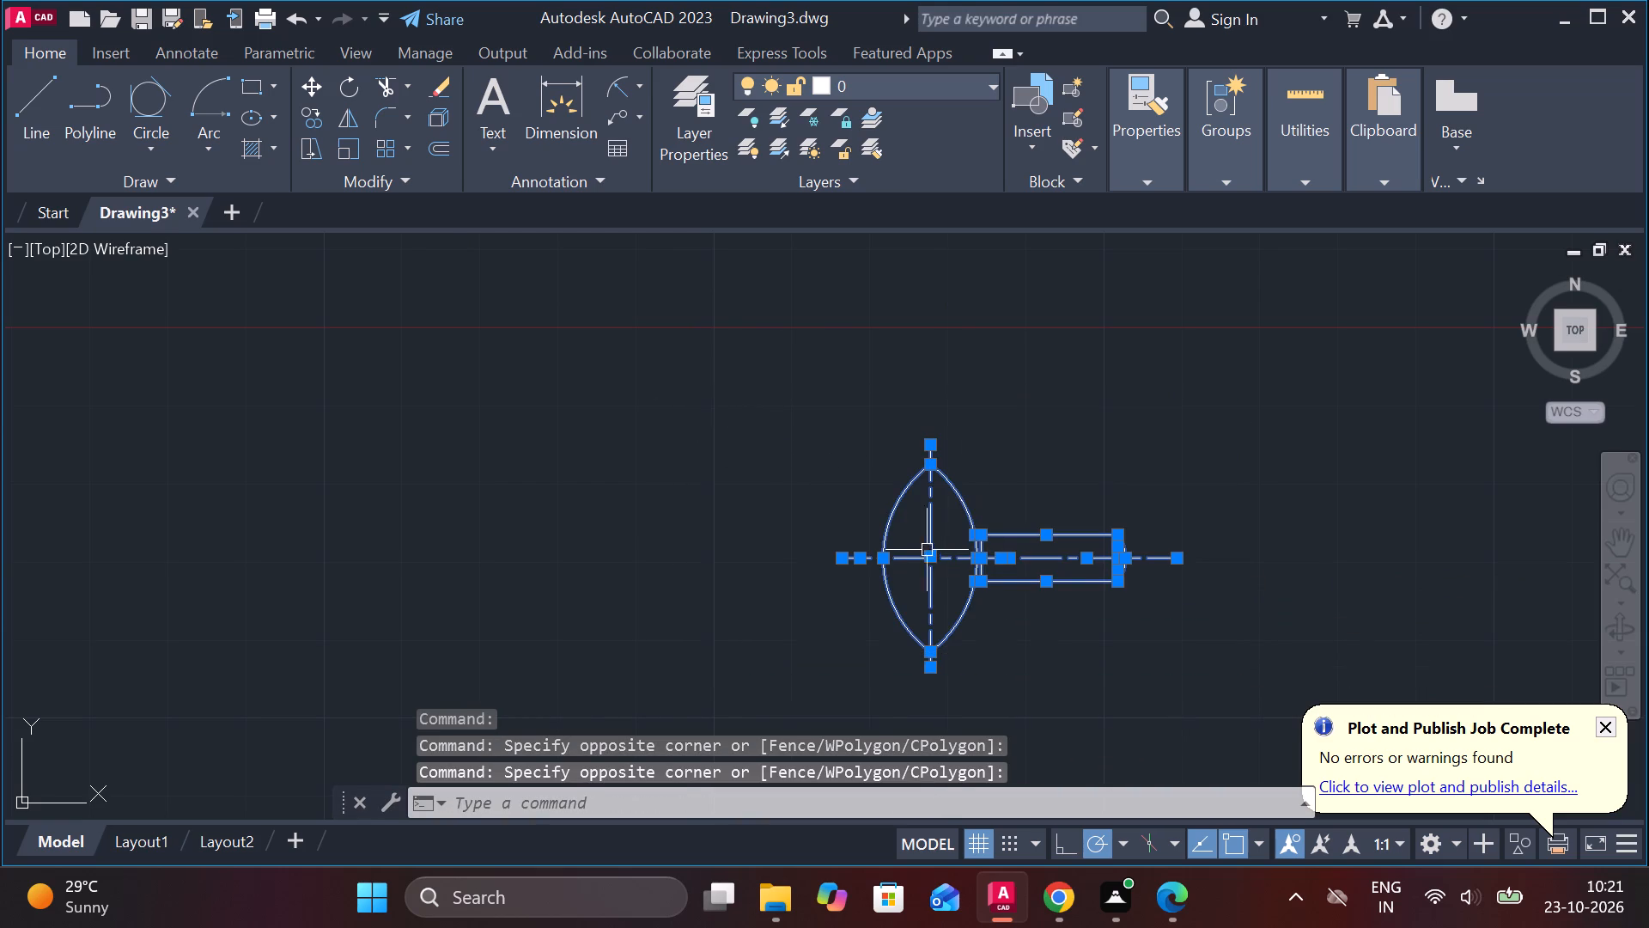
pyautogui.scroll(2, 916, 553)
pyautogui.write('CO')
pyautogui.press('Return')
pyautogui.click(1164, 414)
pyautogui.scroll(-4, 1164, 414)
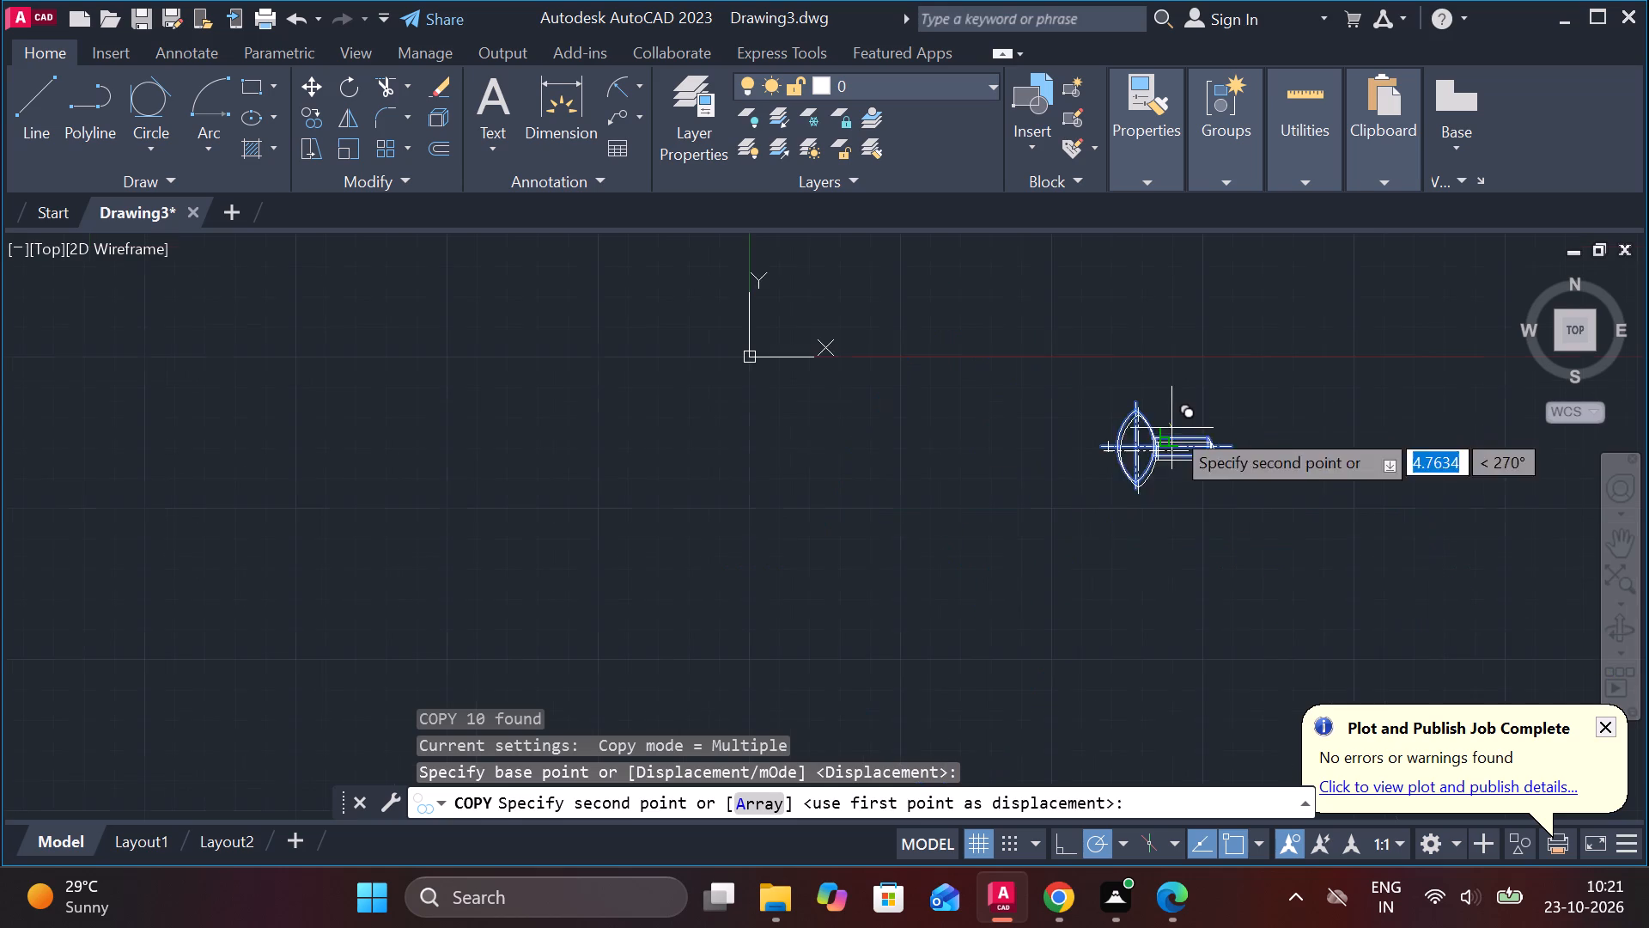
pyautogui.scroll(-3, 786, 548)
pyautogui.scroll(1, 357, 415)
pyautogui.moveTo(358, 415); pyautogui.dragTo(733, 474, button='middle')
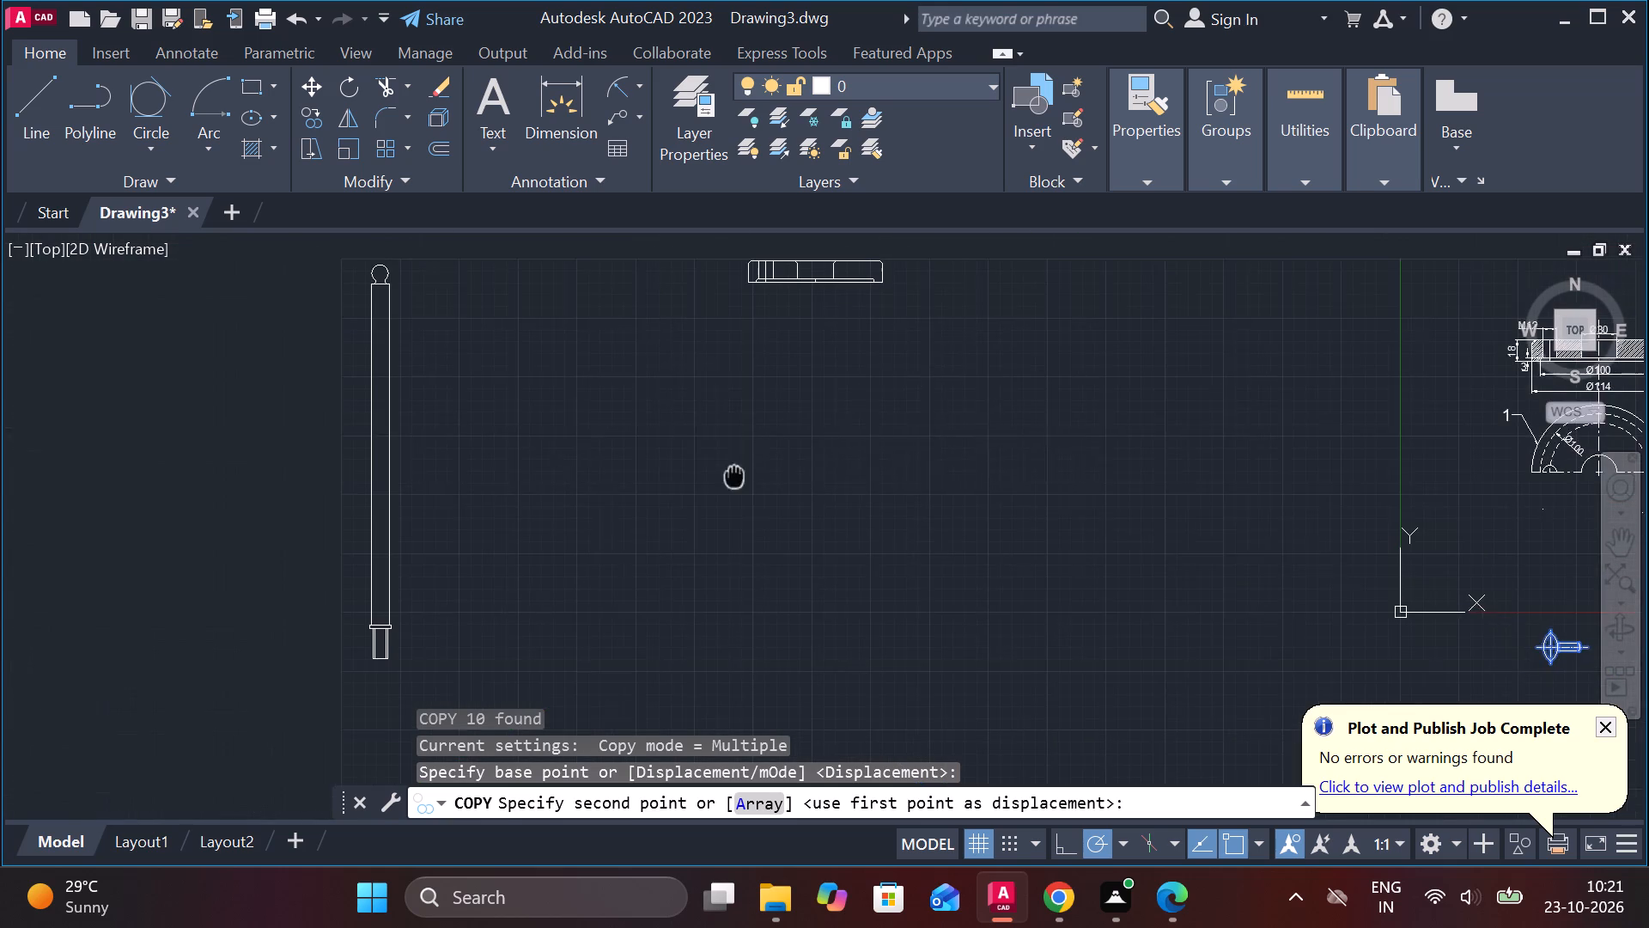
pyautogui.moveTo(733, 474); pyautogui.dragTo(729, 474, button='middle')
pyautogui.moveTo(641, 384); pyautogui.dragTo(762, 400, button='middle')
pyautogui.scroll(2, 712, 327)
pyautogui.click(712, 314)
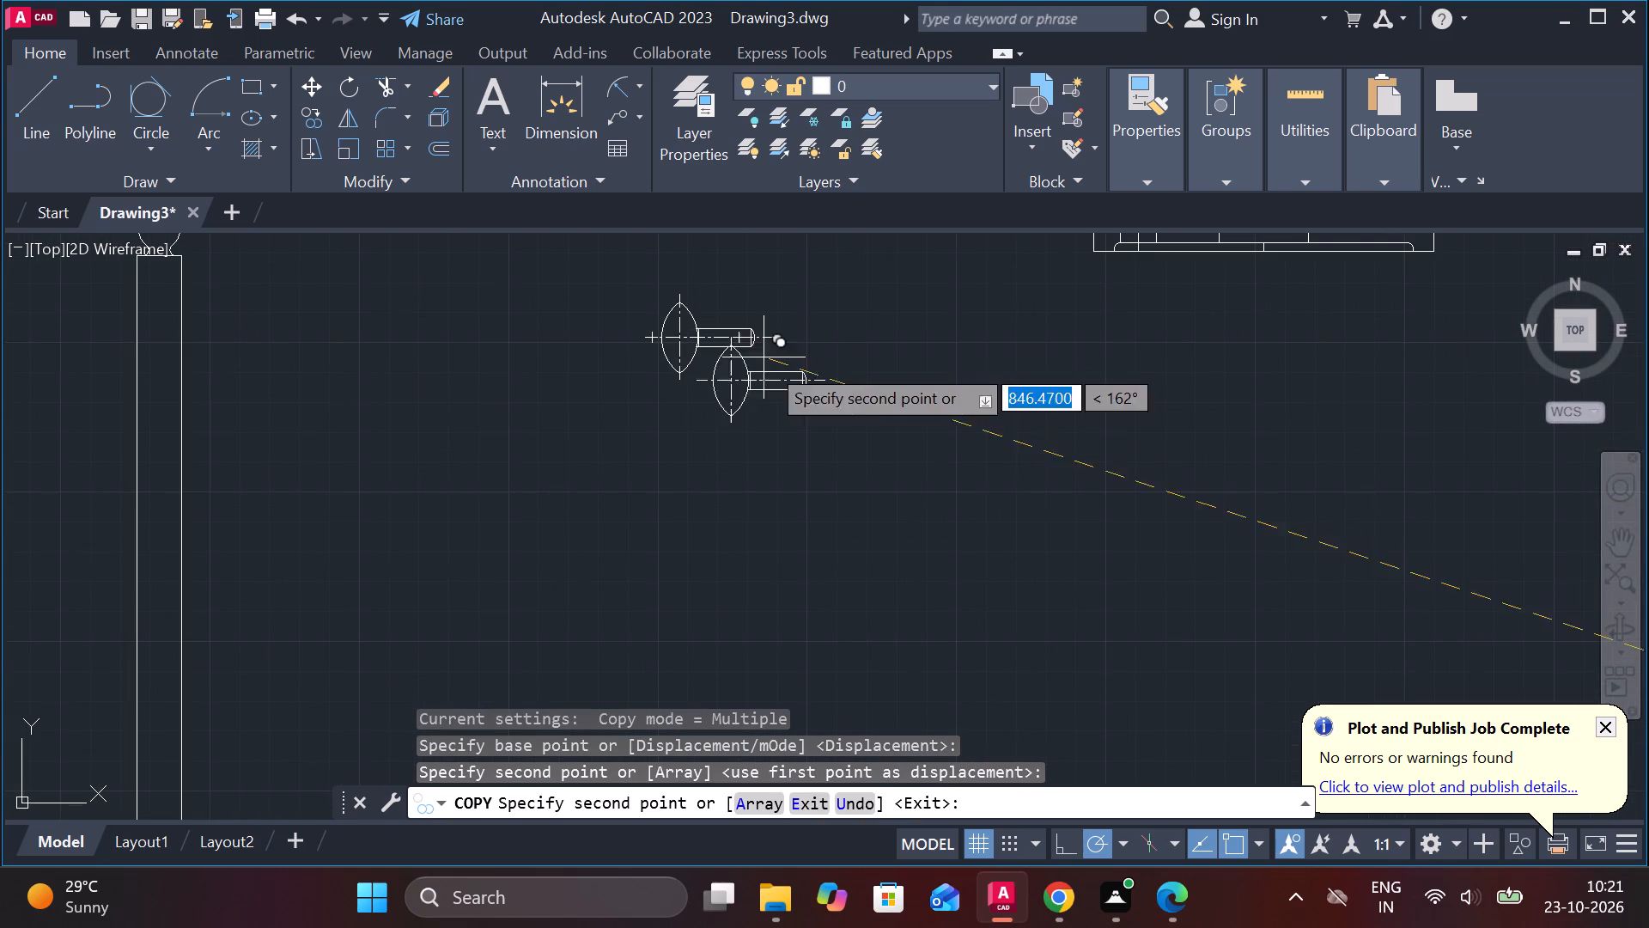
pyautogui.scroll(-1, 846, 401)
pyautogui.moveTo(891, 414); pyautogui.dragTo(869, 414, button='middle')
pyautogui.press('Escape')
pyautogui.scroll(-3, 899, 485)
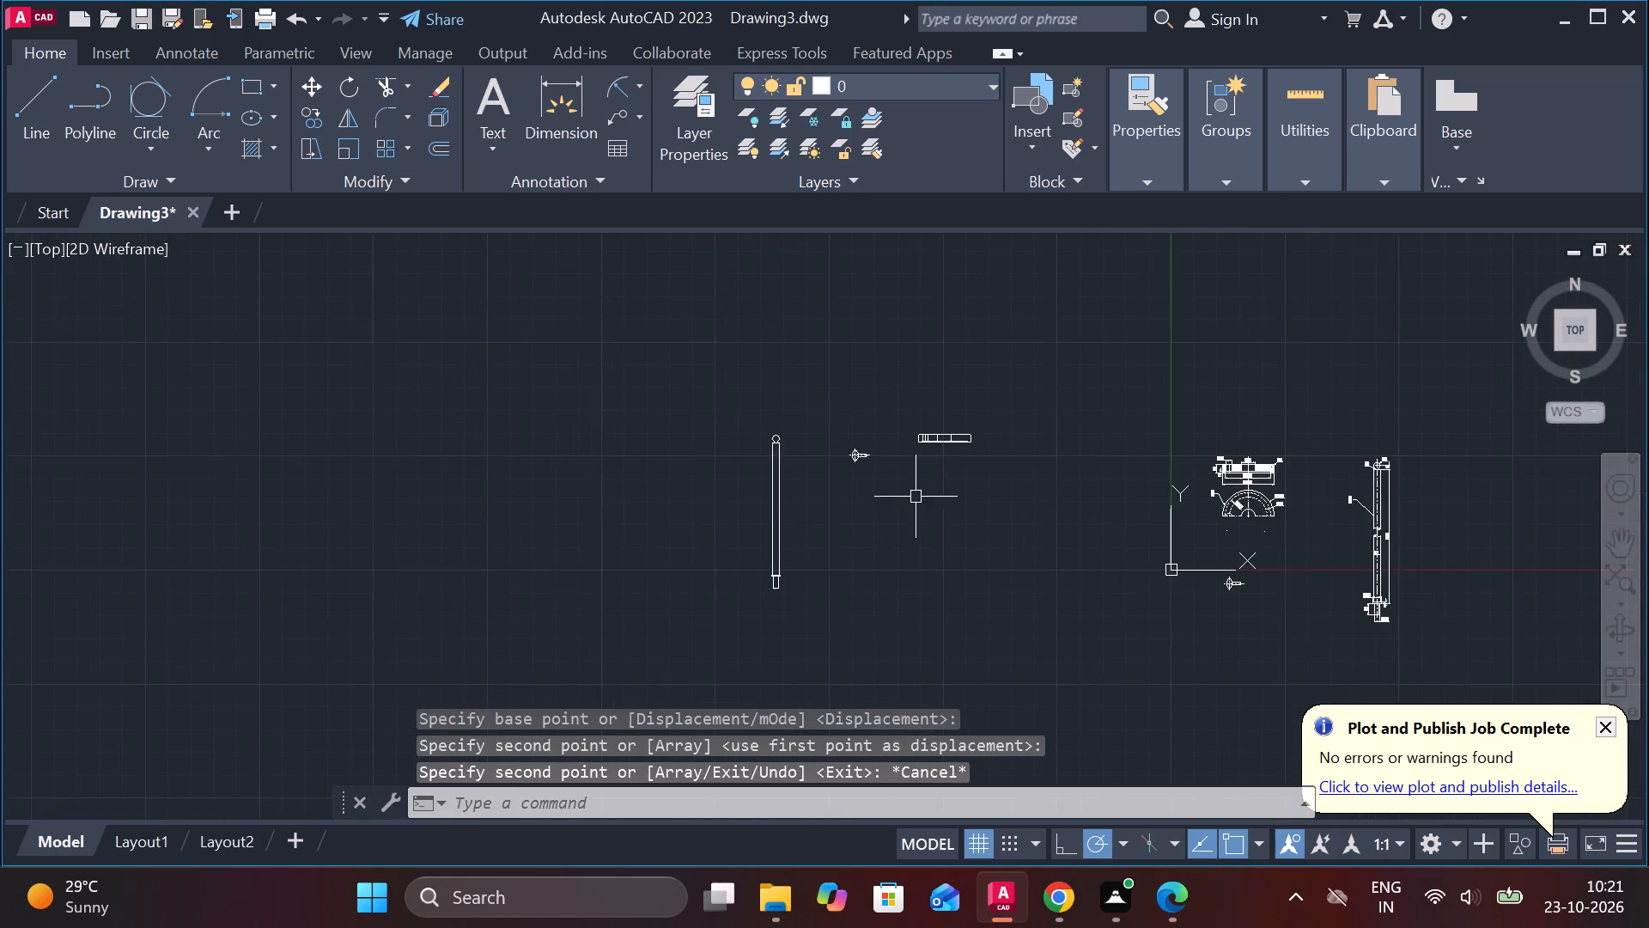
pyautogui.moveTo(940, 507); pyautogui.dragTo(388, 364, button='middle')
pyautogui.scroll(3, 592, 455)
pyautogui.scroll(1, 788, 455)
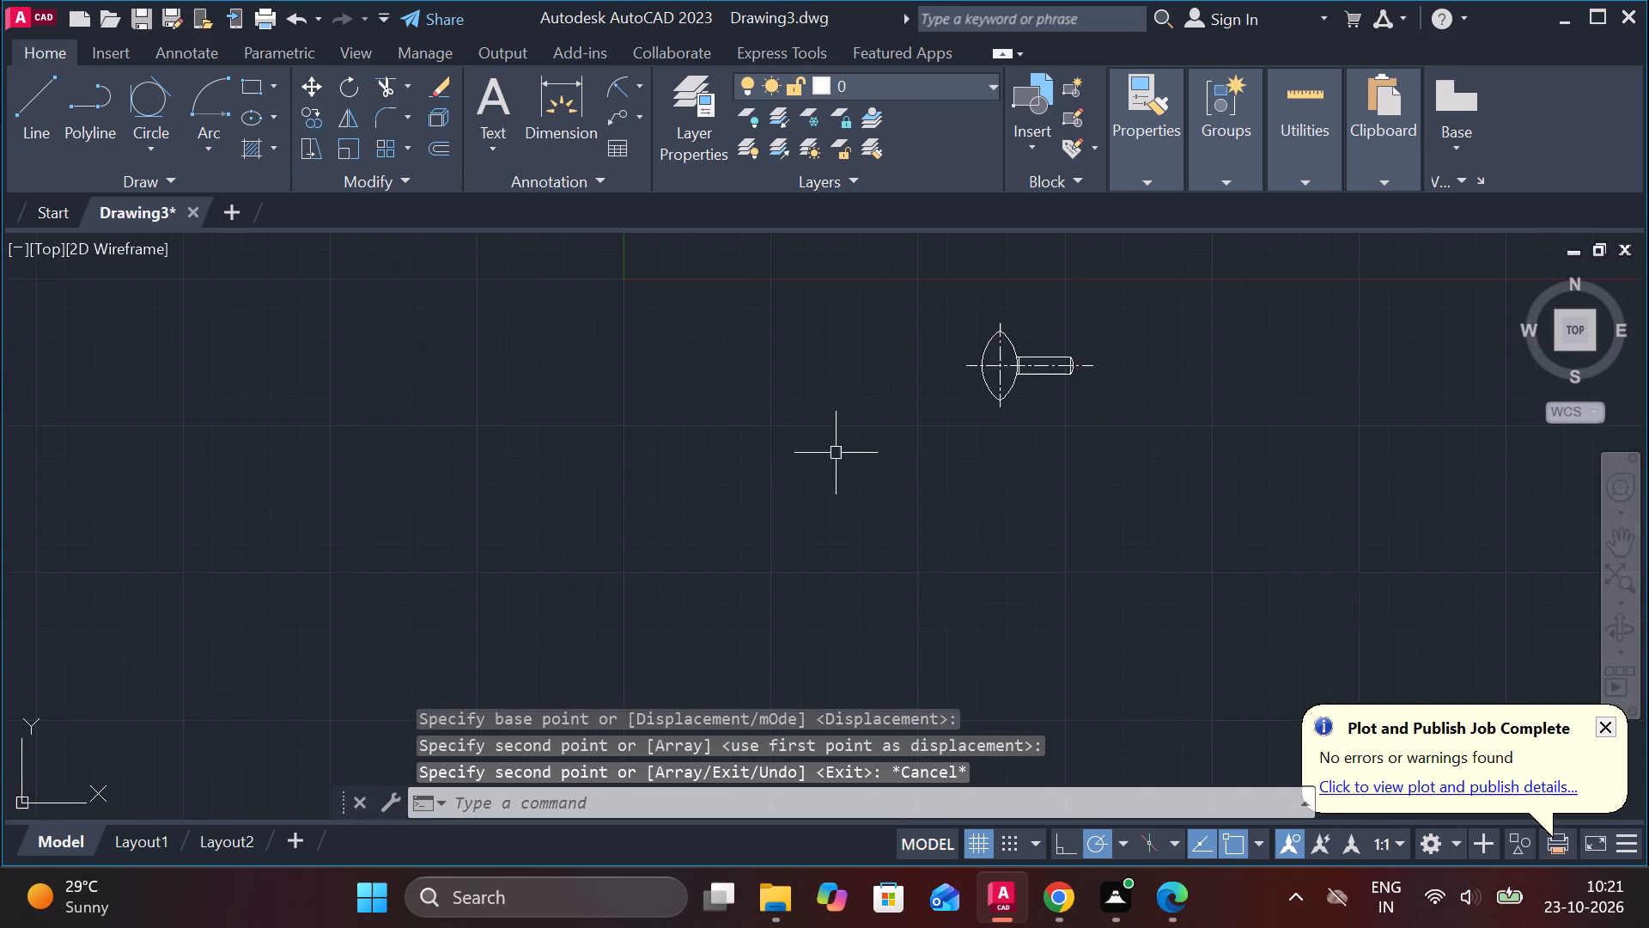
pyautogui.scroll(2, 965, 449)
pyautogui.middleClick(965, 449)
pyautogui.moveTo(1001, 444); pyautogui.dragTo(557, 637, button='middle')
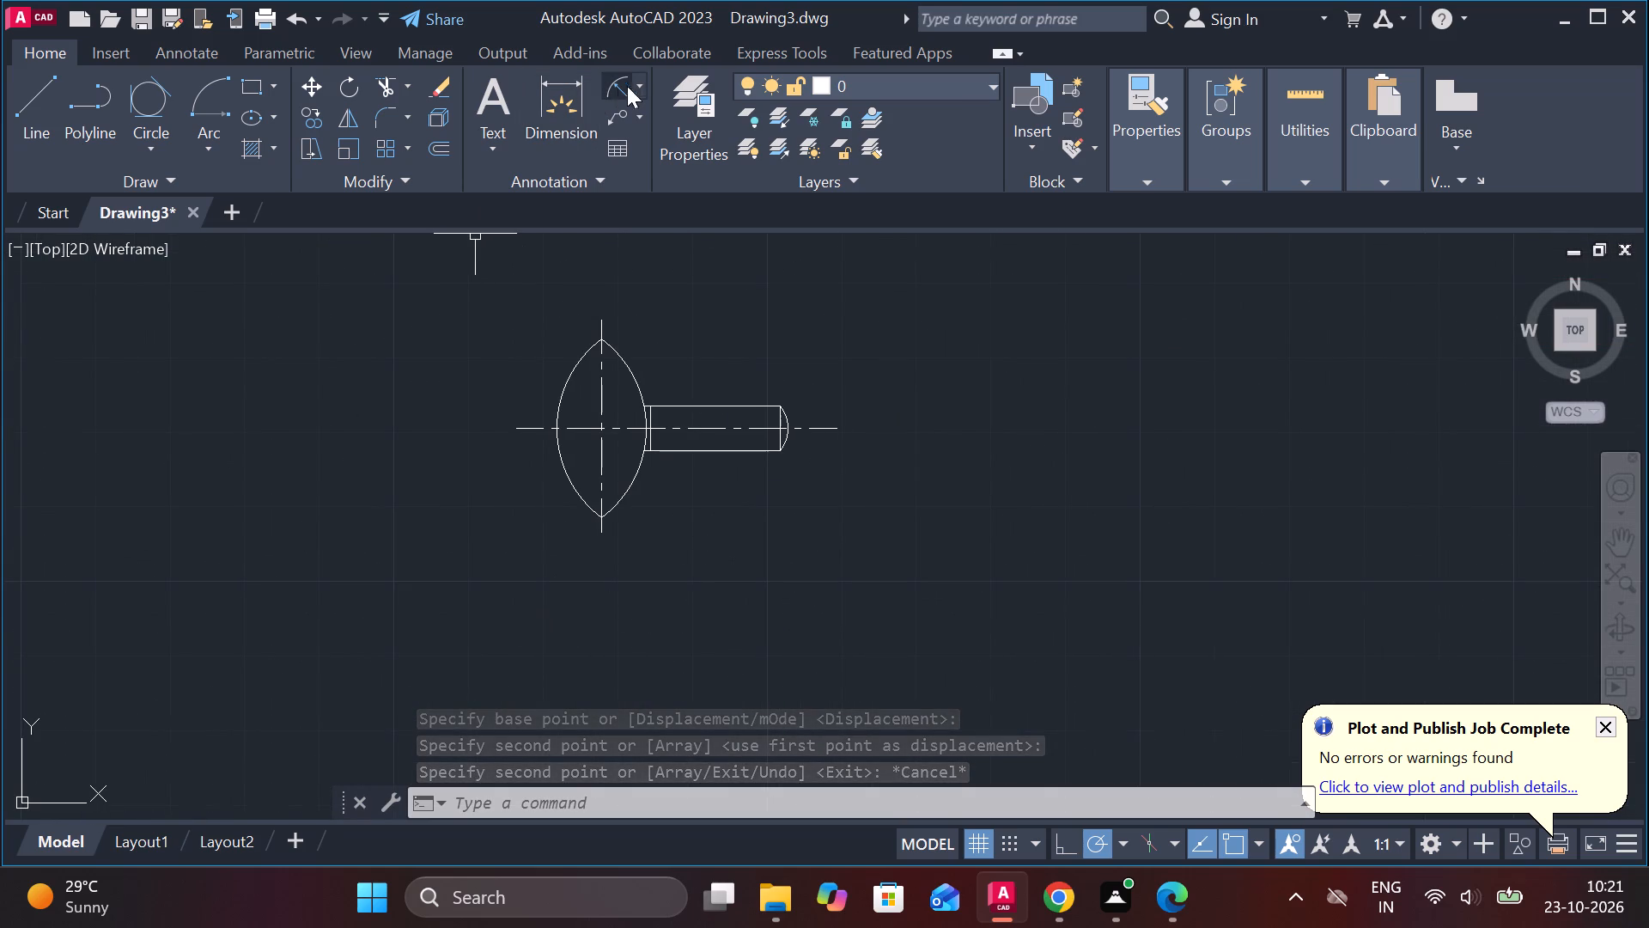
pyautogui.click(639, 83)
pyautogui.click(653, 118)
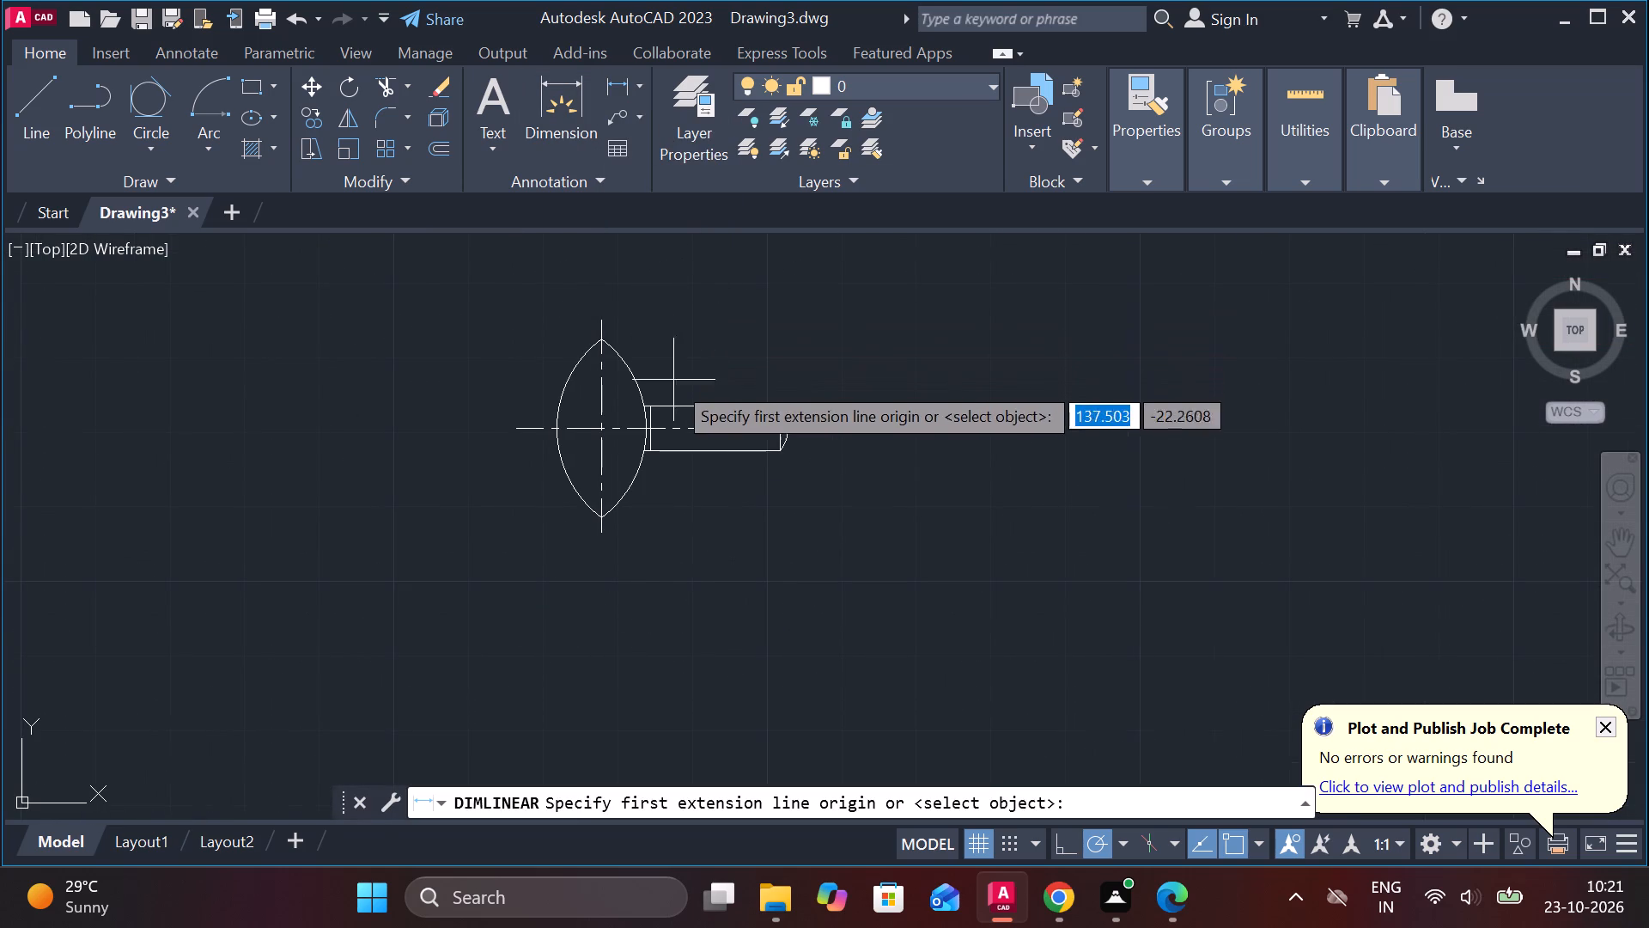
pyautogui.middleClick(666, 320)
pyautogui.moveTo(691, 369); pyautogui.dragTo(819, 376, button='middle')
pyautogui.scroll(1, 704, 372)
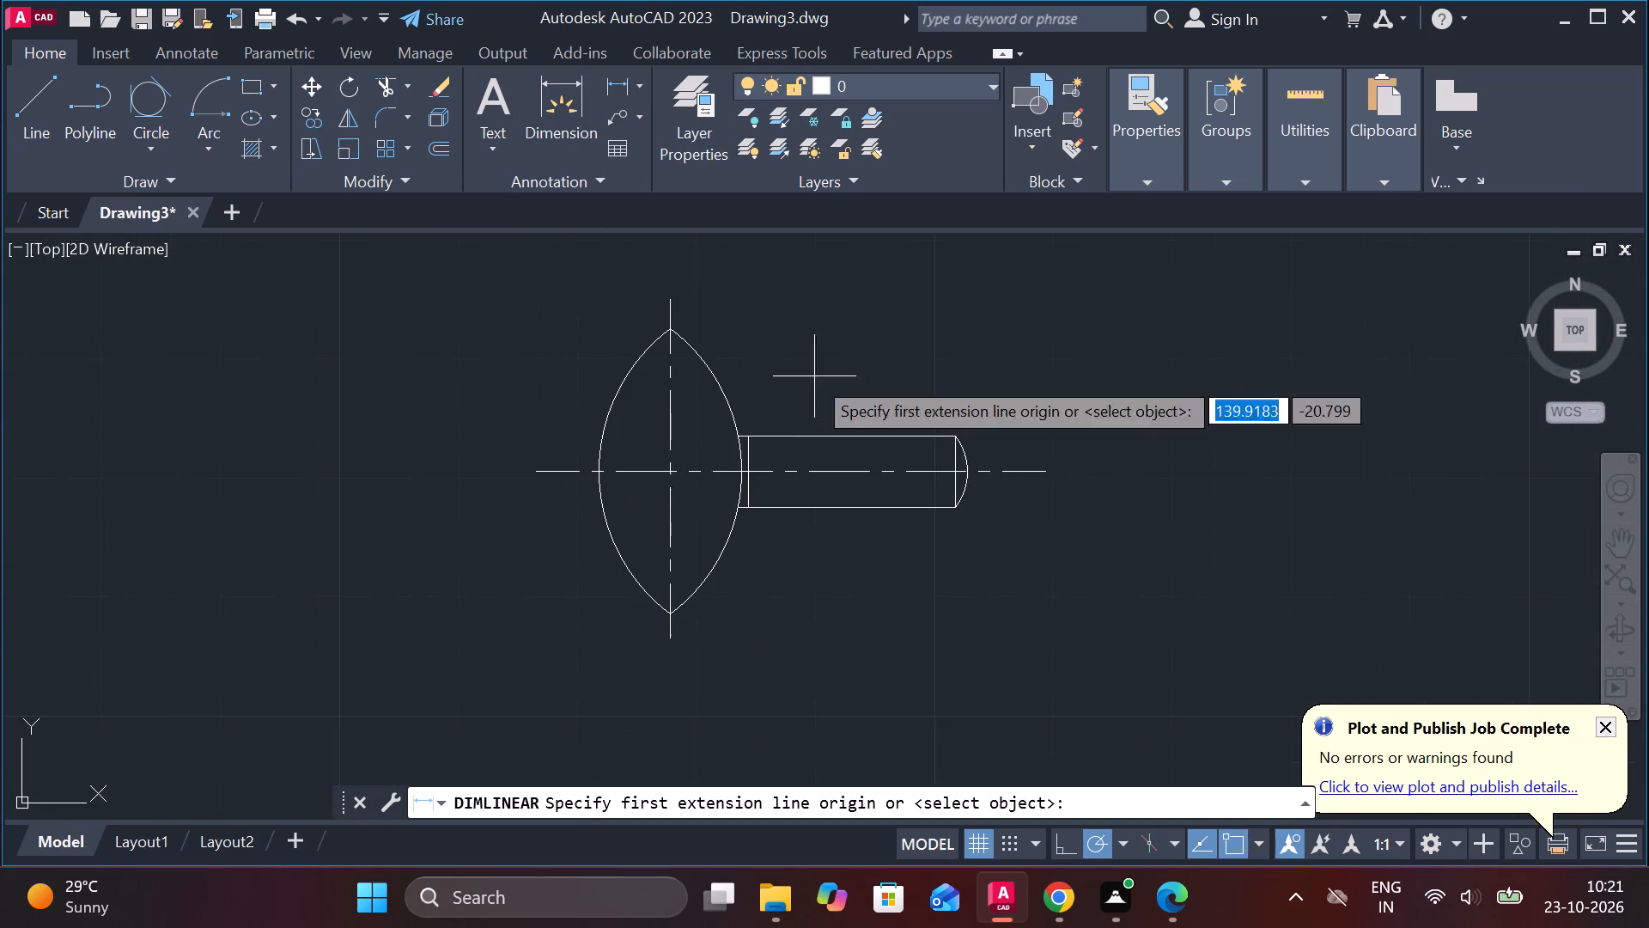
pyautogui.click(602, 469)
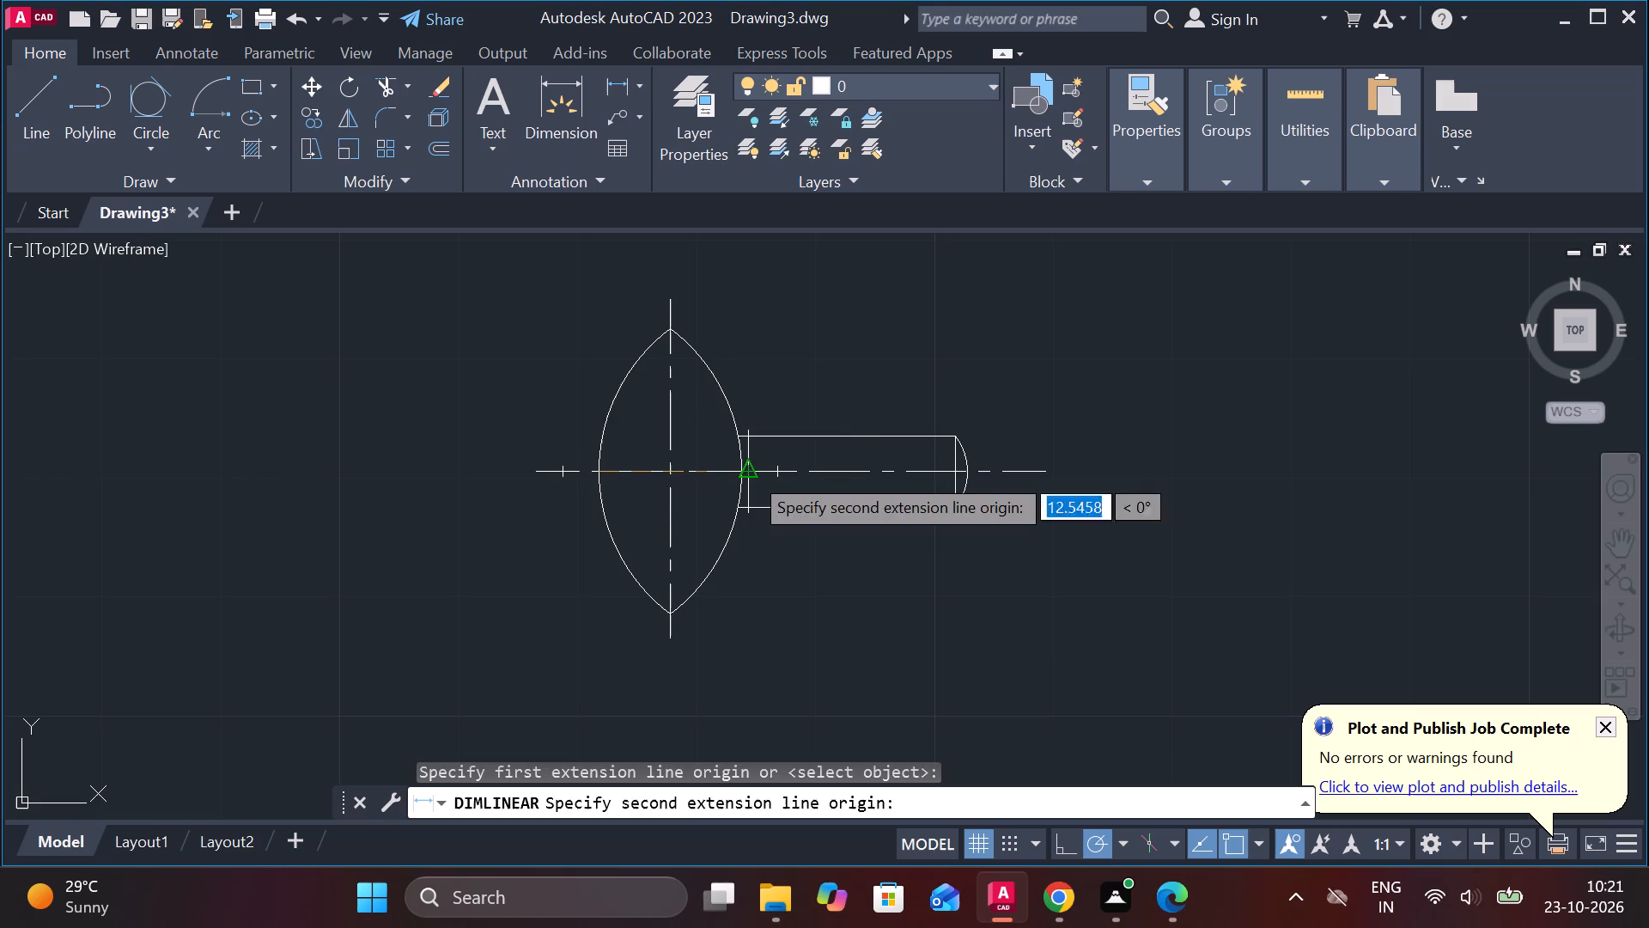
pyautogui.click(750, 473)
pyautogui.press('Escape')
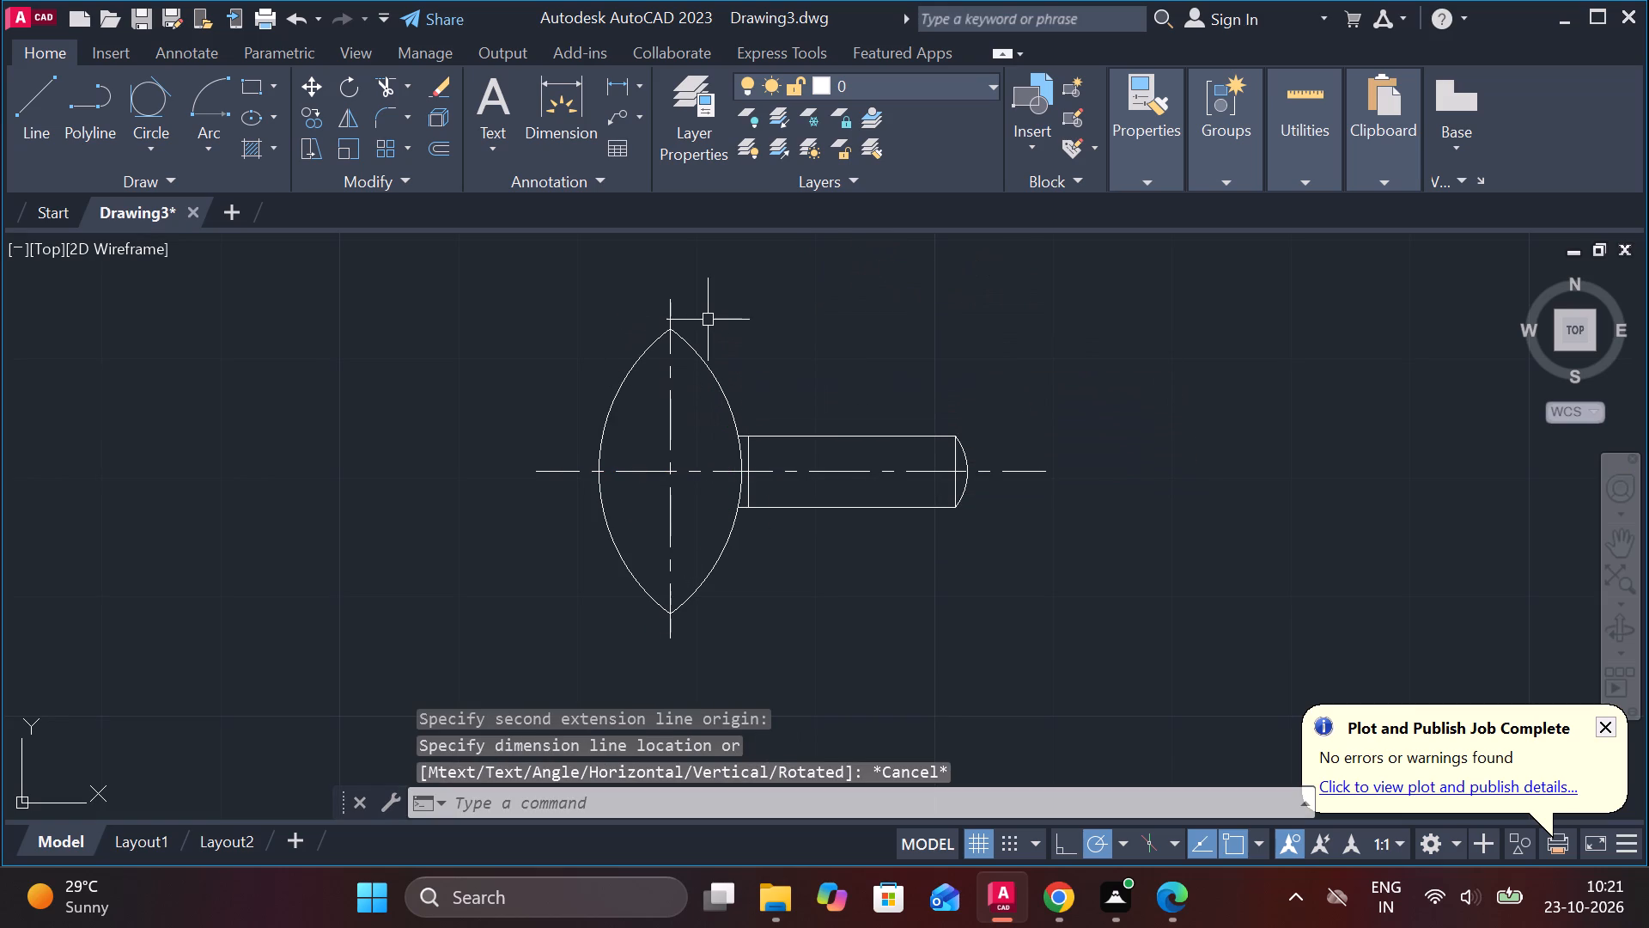
# Draw a 12-long horizontal line across the original part's head, from the left arc's midpoint to the right arc's midpoint.
pyautogui.press('l')
pyautogui.press('Return')
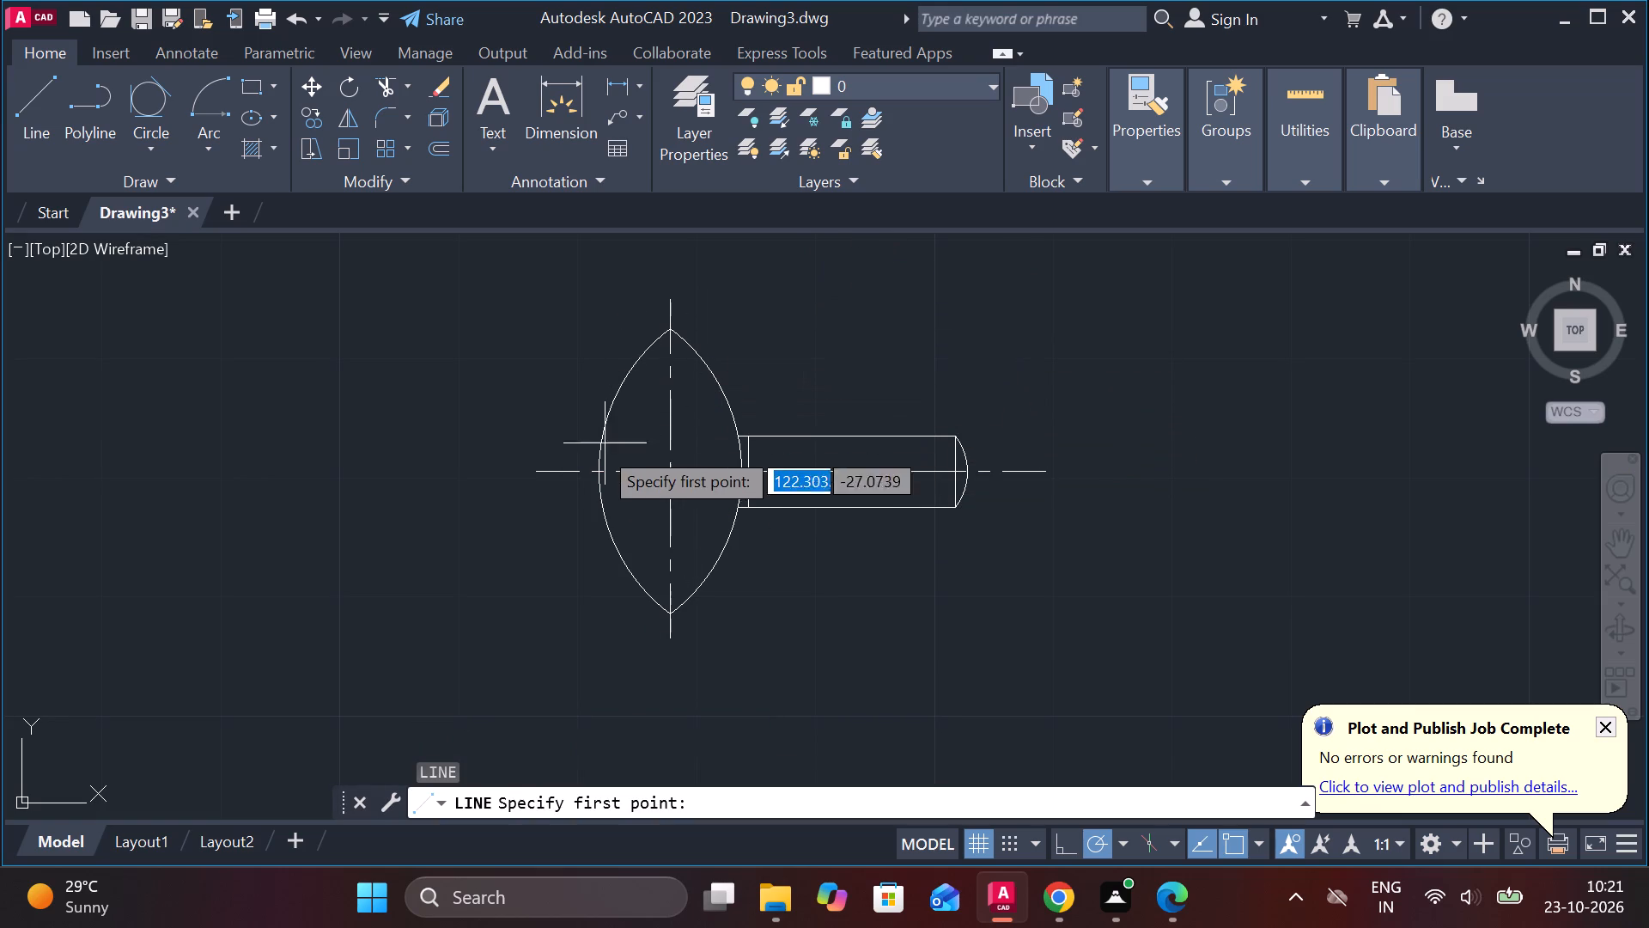
pyautogui.click(601, 469)
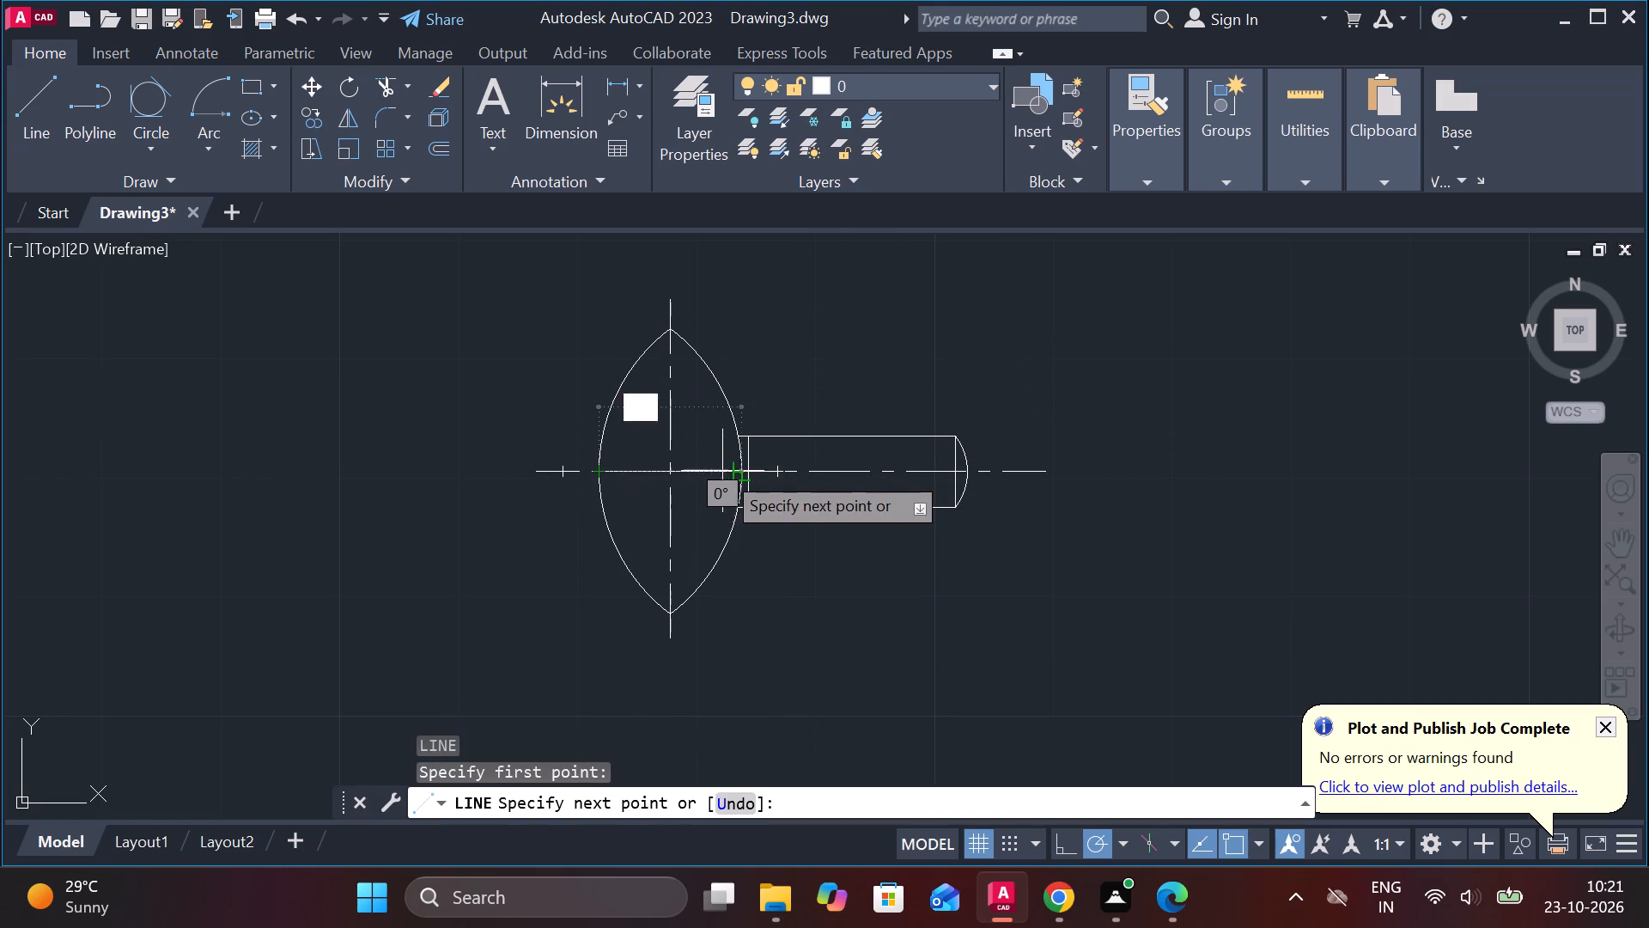
pyautogui.scroll(2, 746, 470)
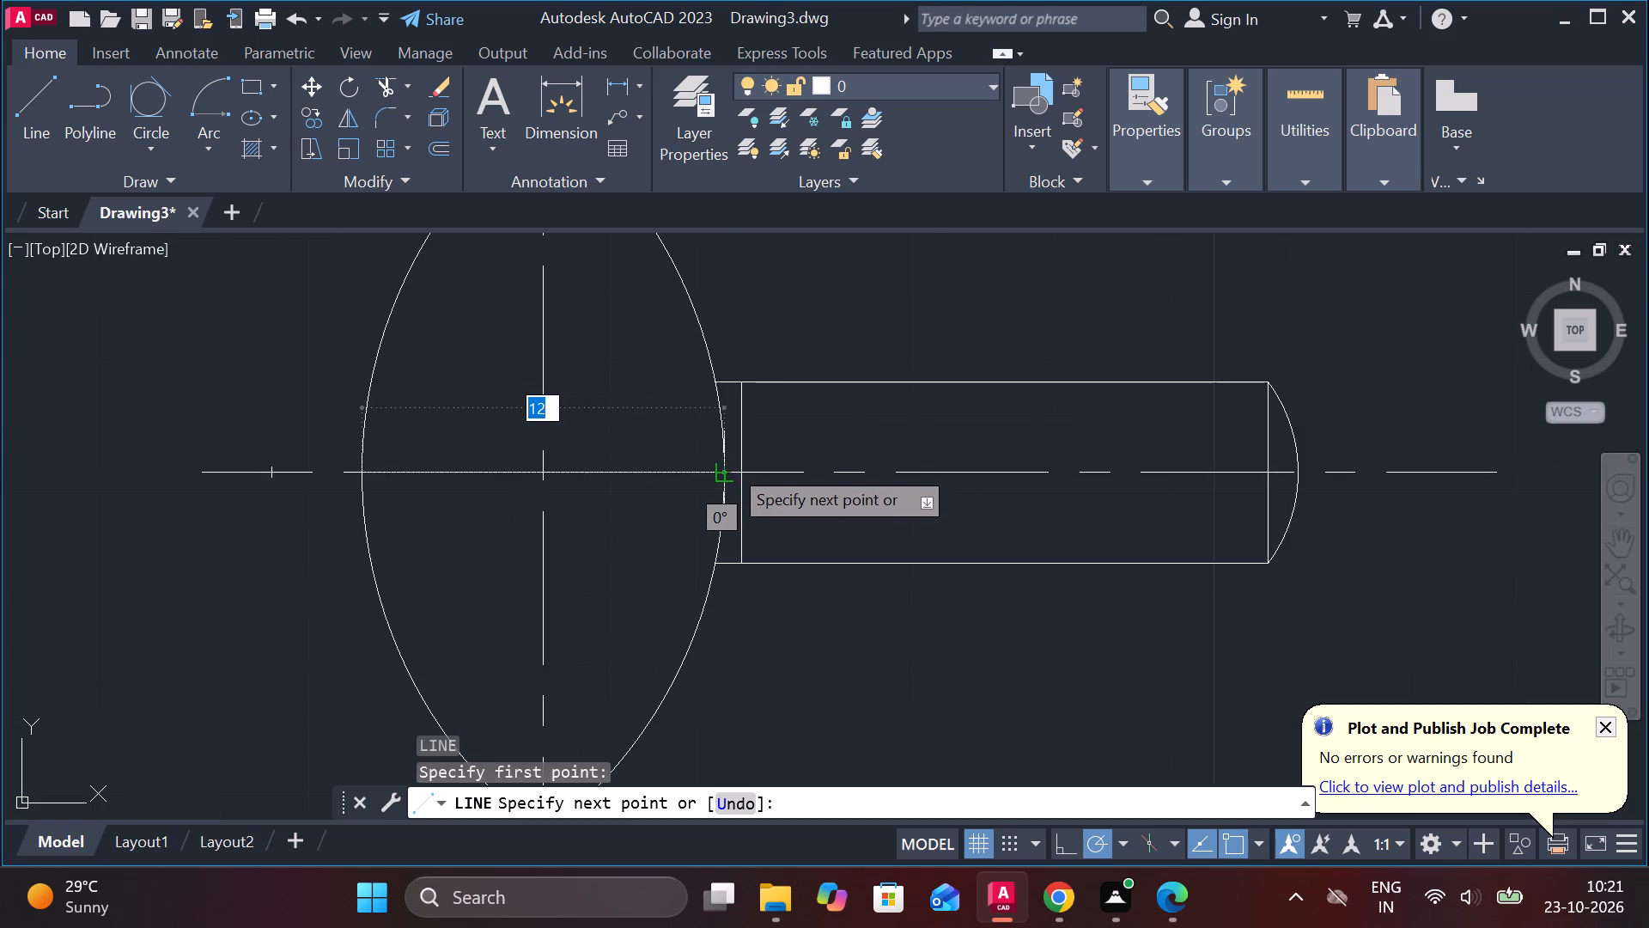
pyautogui.click(729, 465)
pyautogui.scroll(-3, 729, 450)
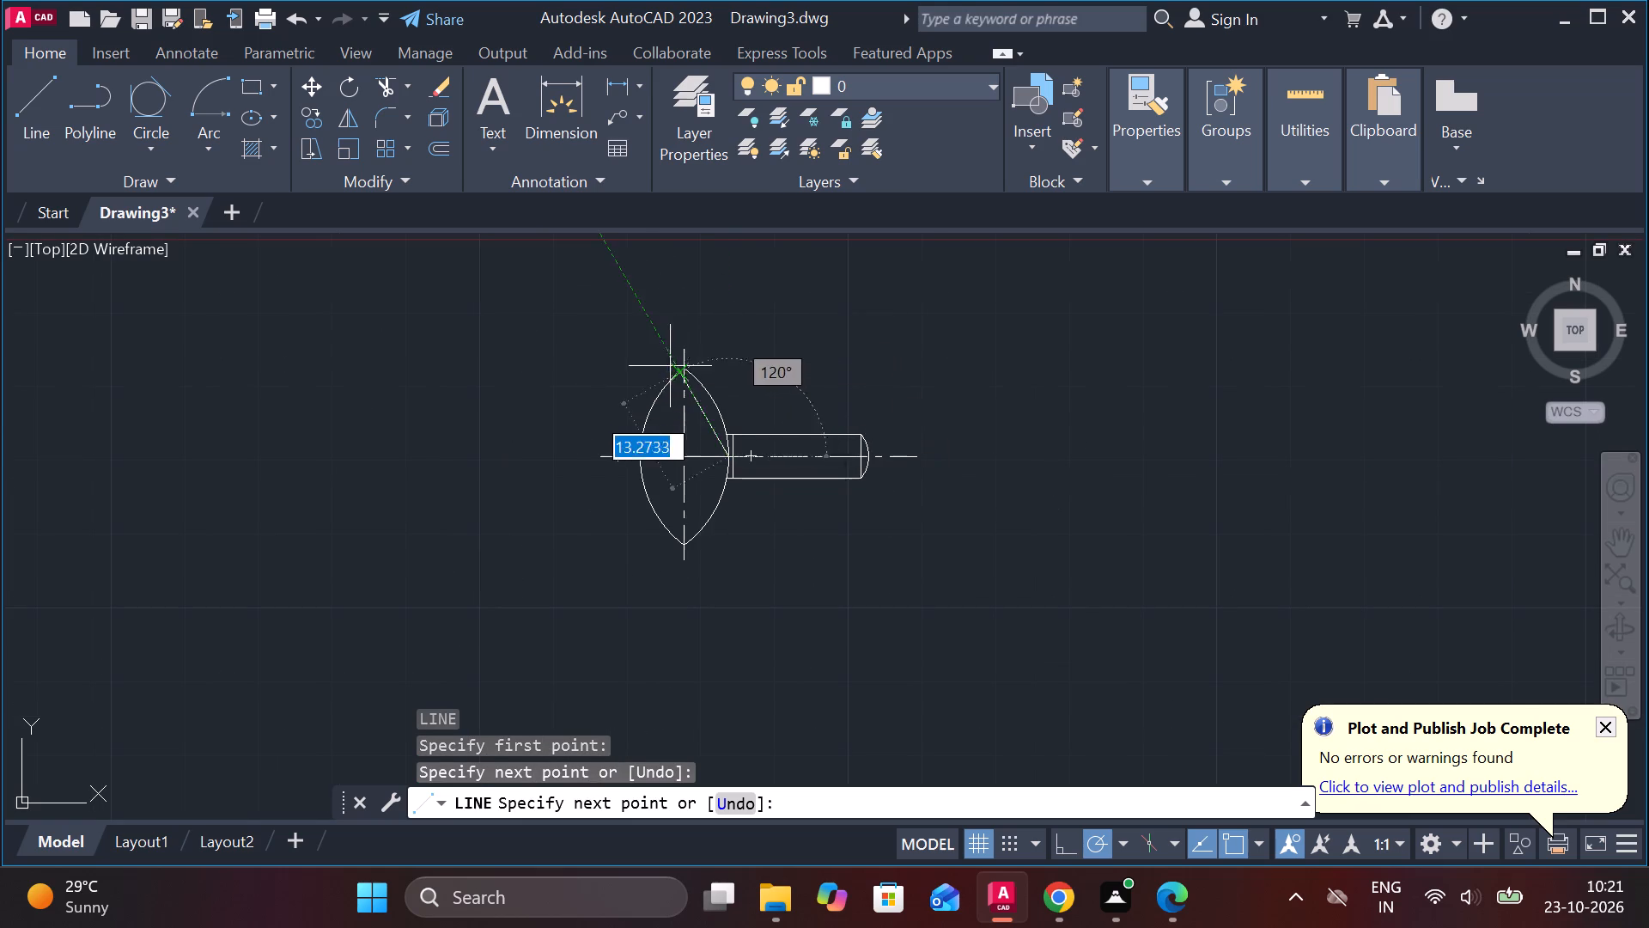
pyautogui.press('Escape')
# Add a horizontal linear dimension for the head's width, placed above the head.
pyautogui.click(607, 95)
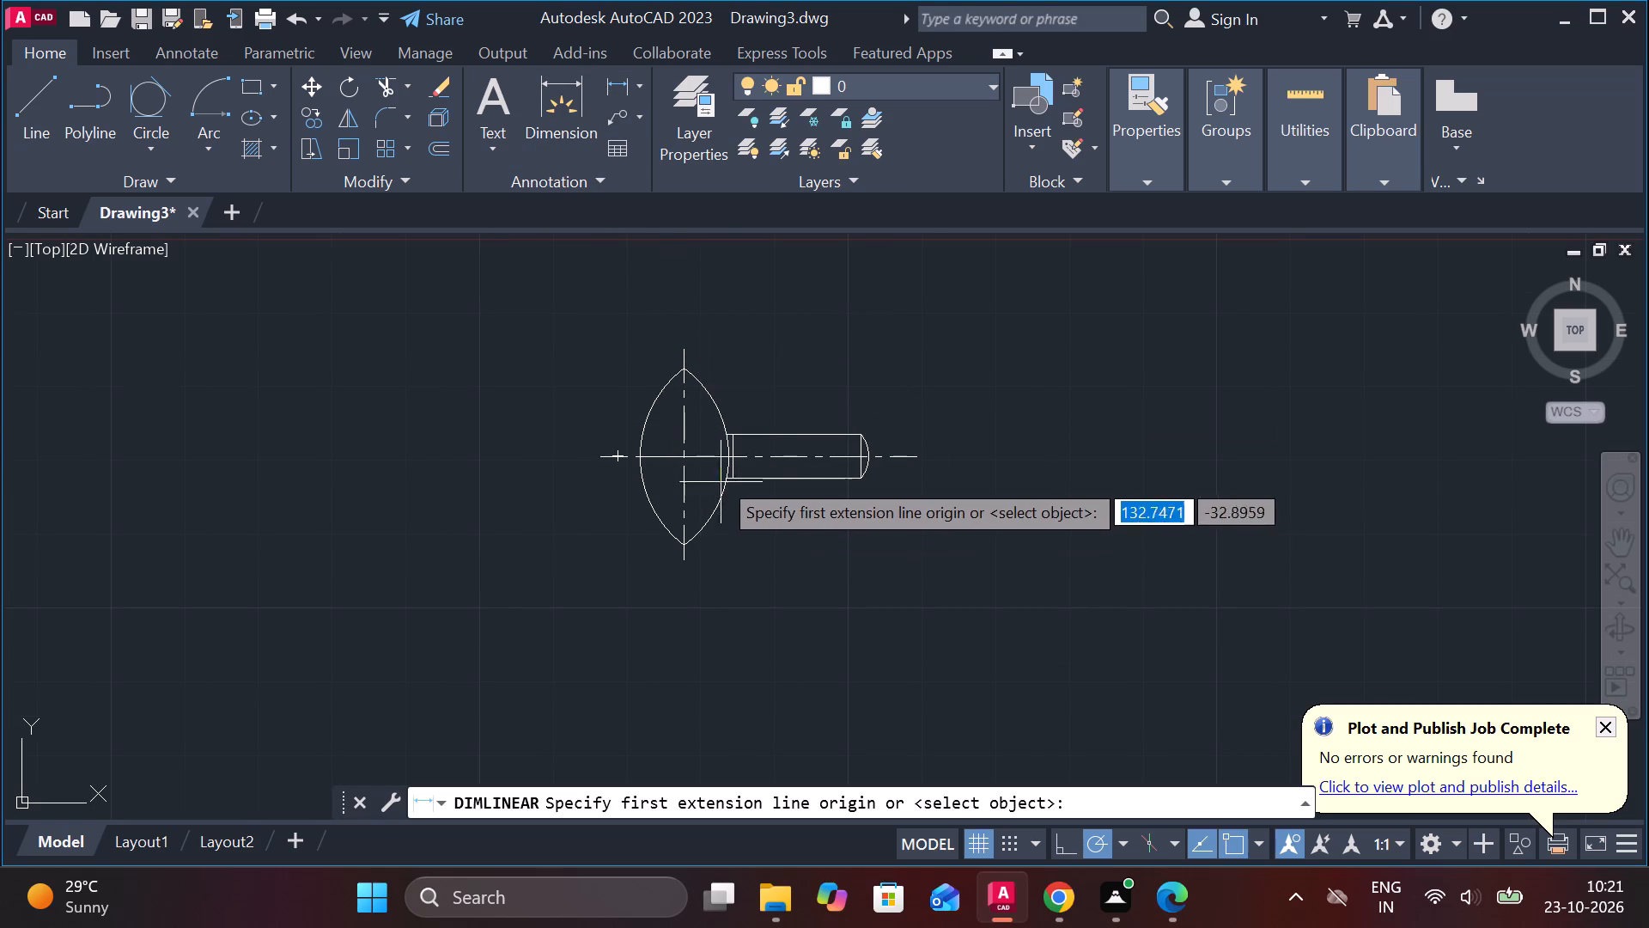
pyautogui.click(648, 463)
pyautogui.scroll(2, 711, 464)
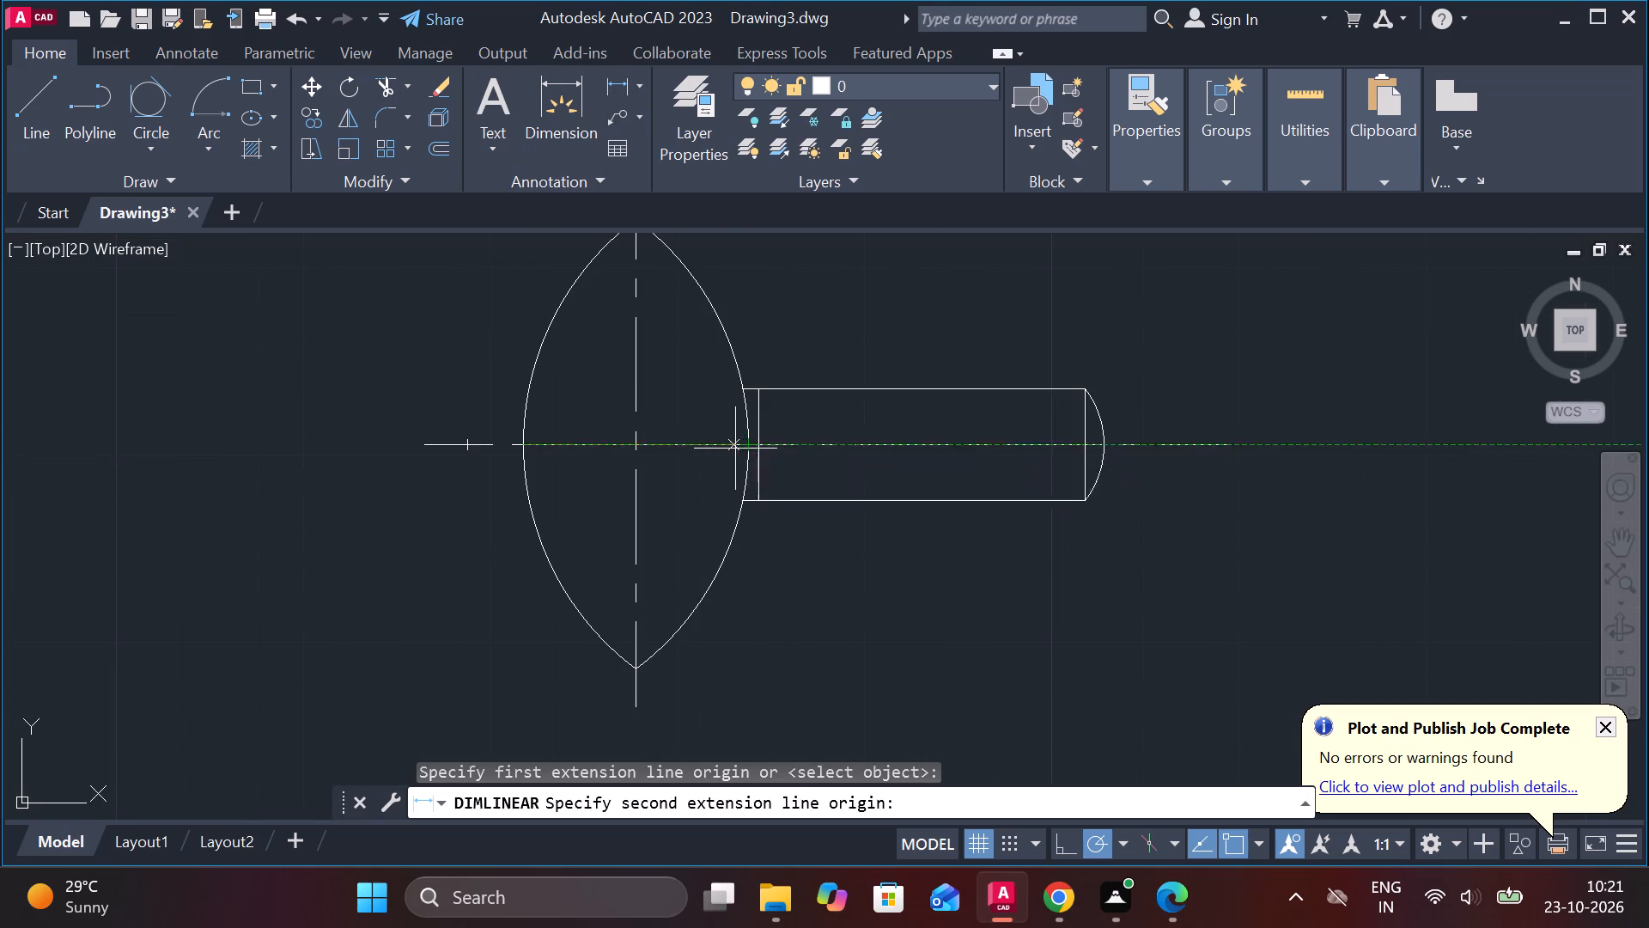
pyautogui.click(751, 448)
pyautogui.scroll(-2, 727, 394)
pyautogui.click(737, 302)
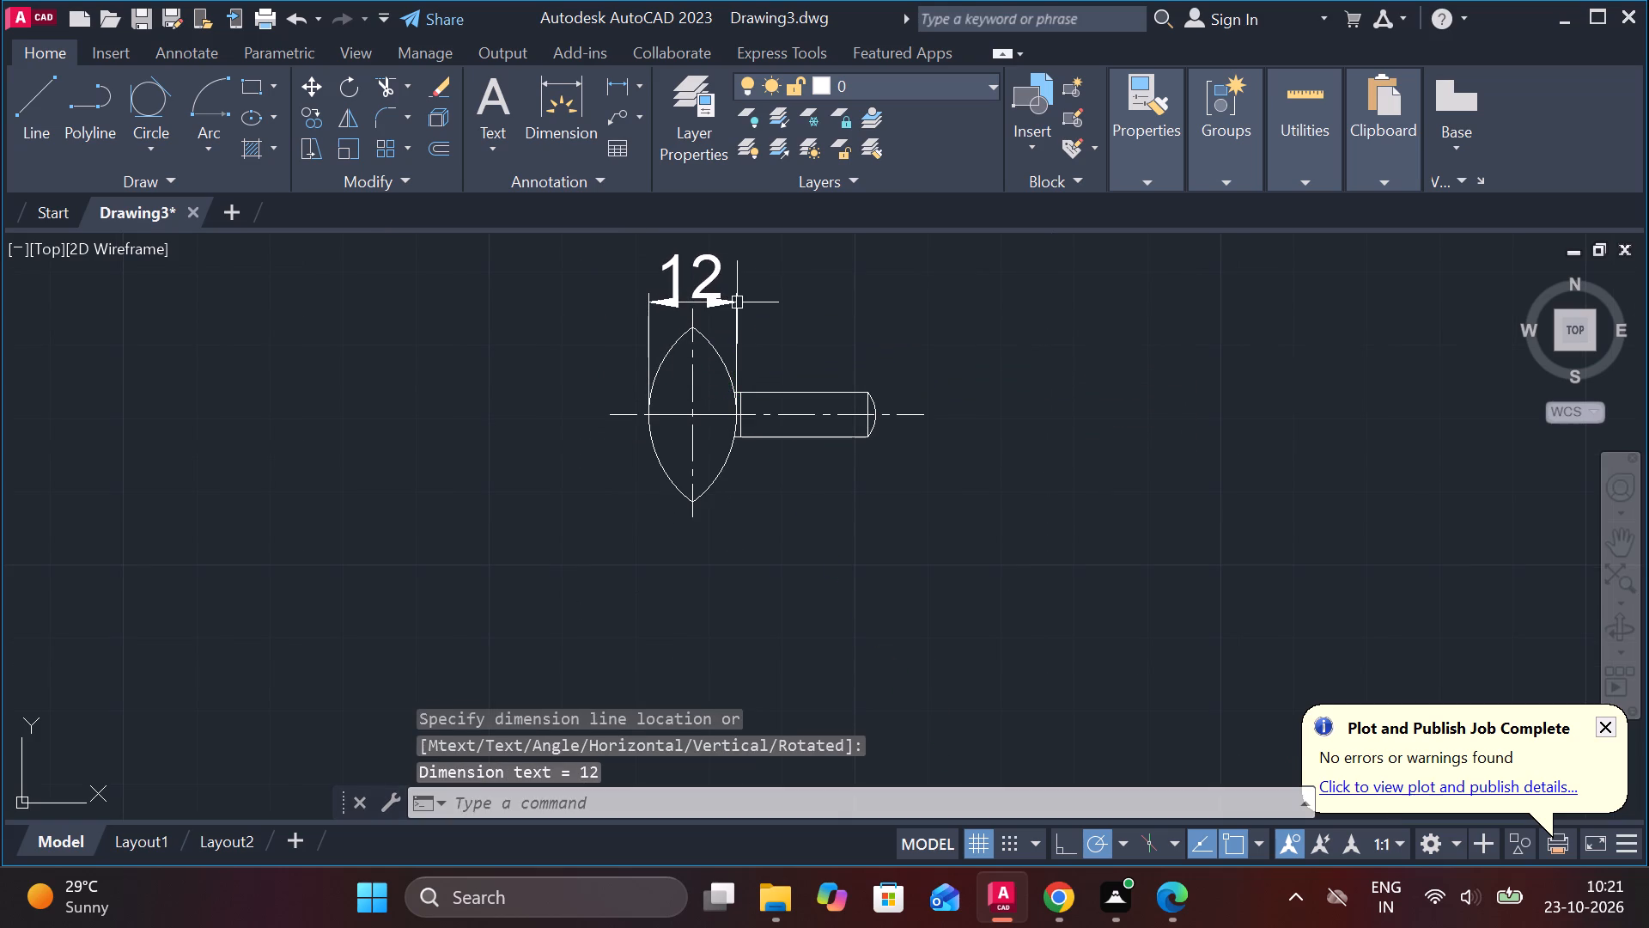
# Add a vertical linear dimension for the head's height, from its top tip to its bottom tip, placed beside the head opposite the stem.
pyautogui.press('space')
pyautogui.click(698, 320)
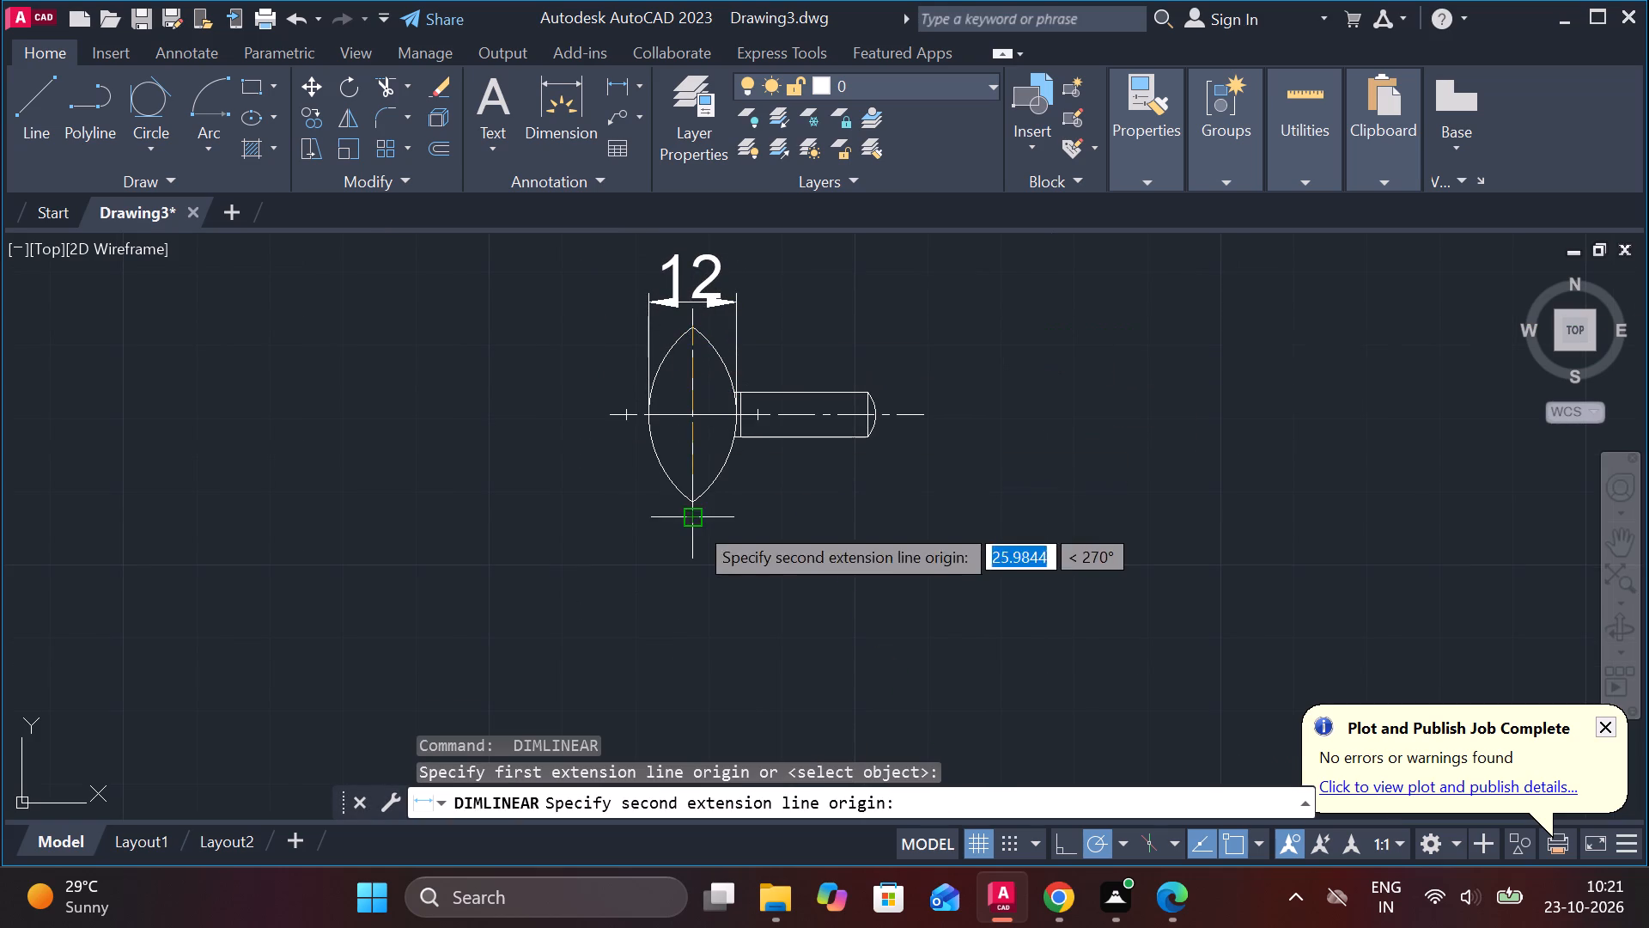
pyautogui.click(696, 500)
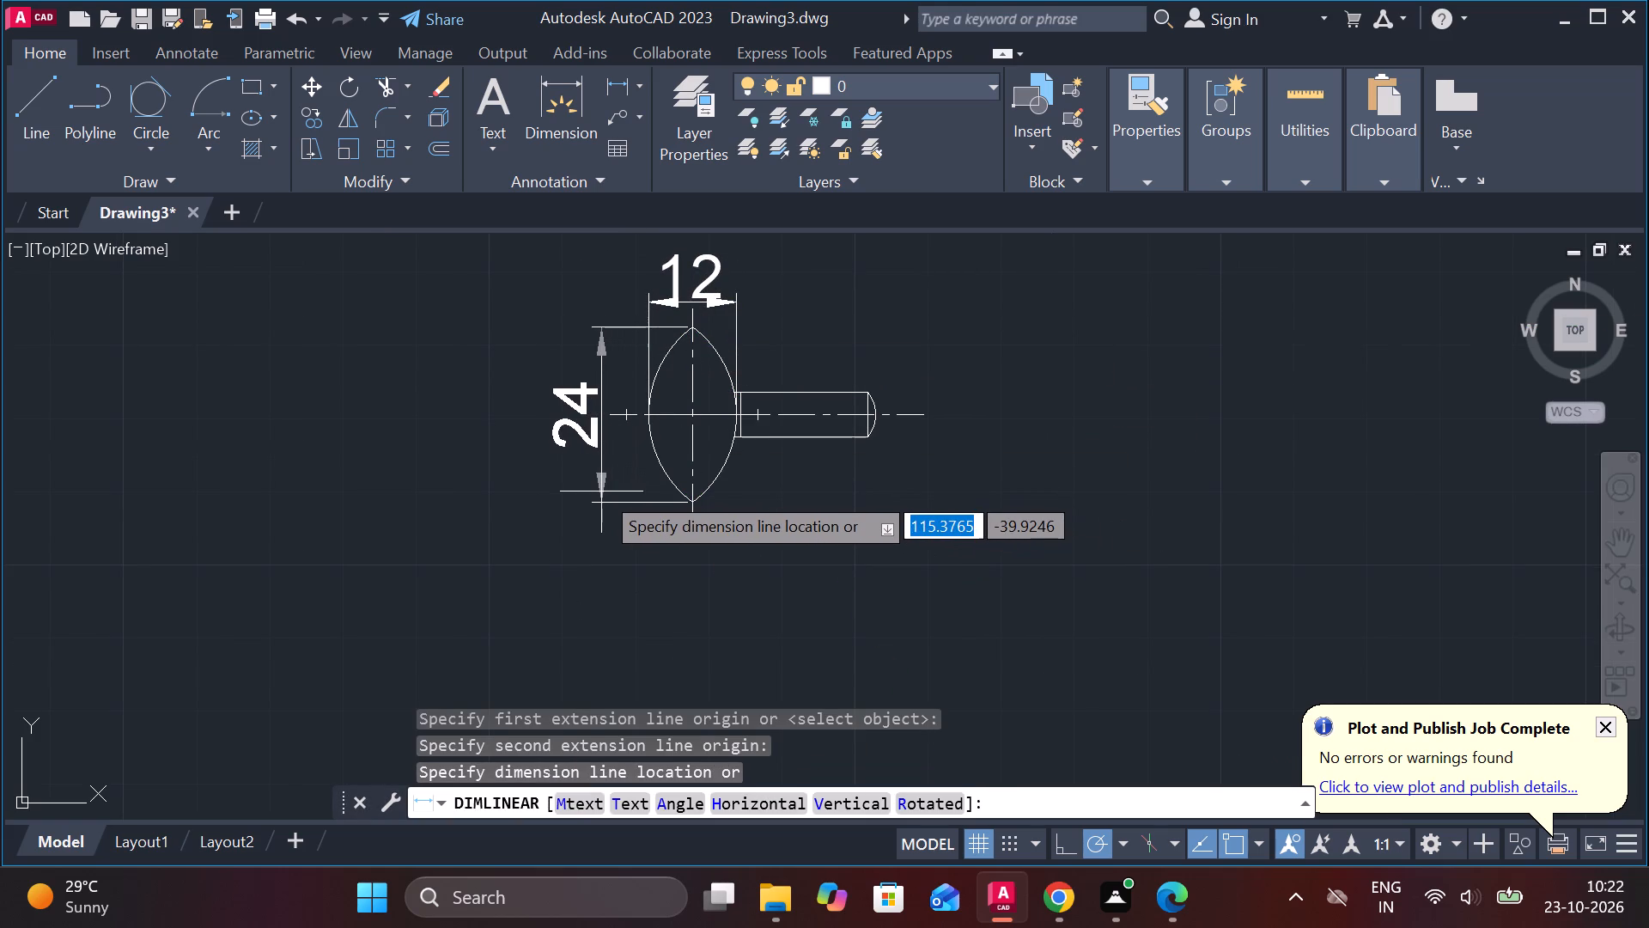
pyautogui.click(601, 491)
# Add a vertical linear dimension for the stem's thickness, placed just beyond its rounded end.
pyautogui.scroll(1, 808, 437)
pyautogui.press('space')
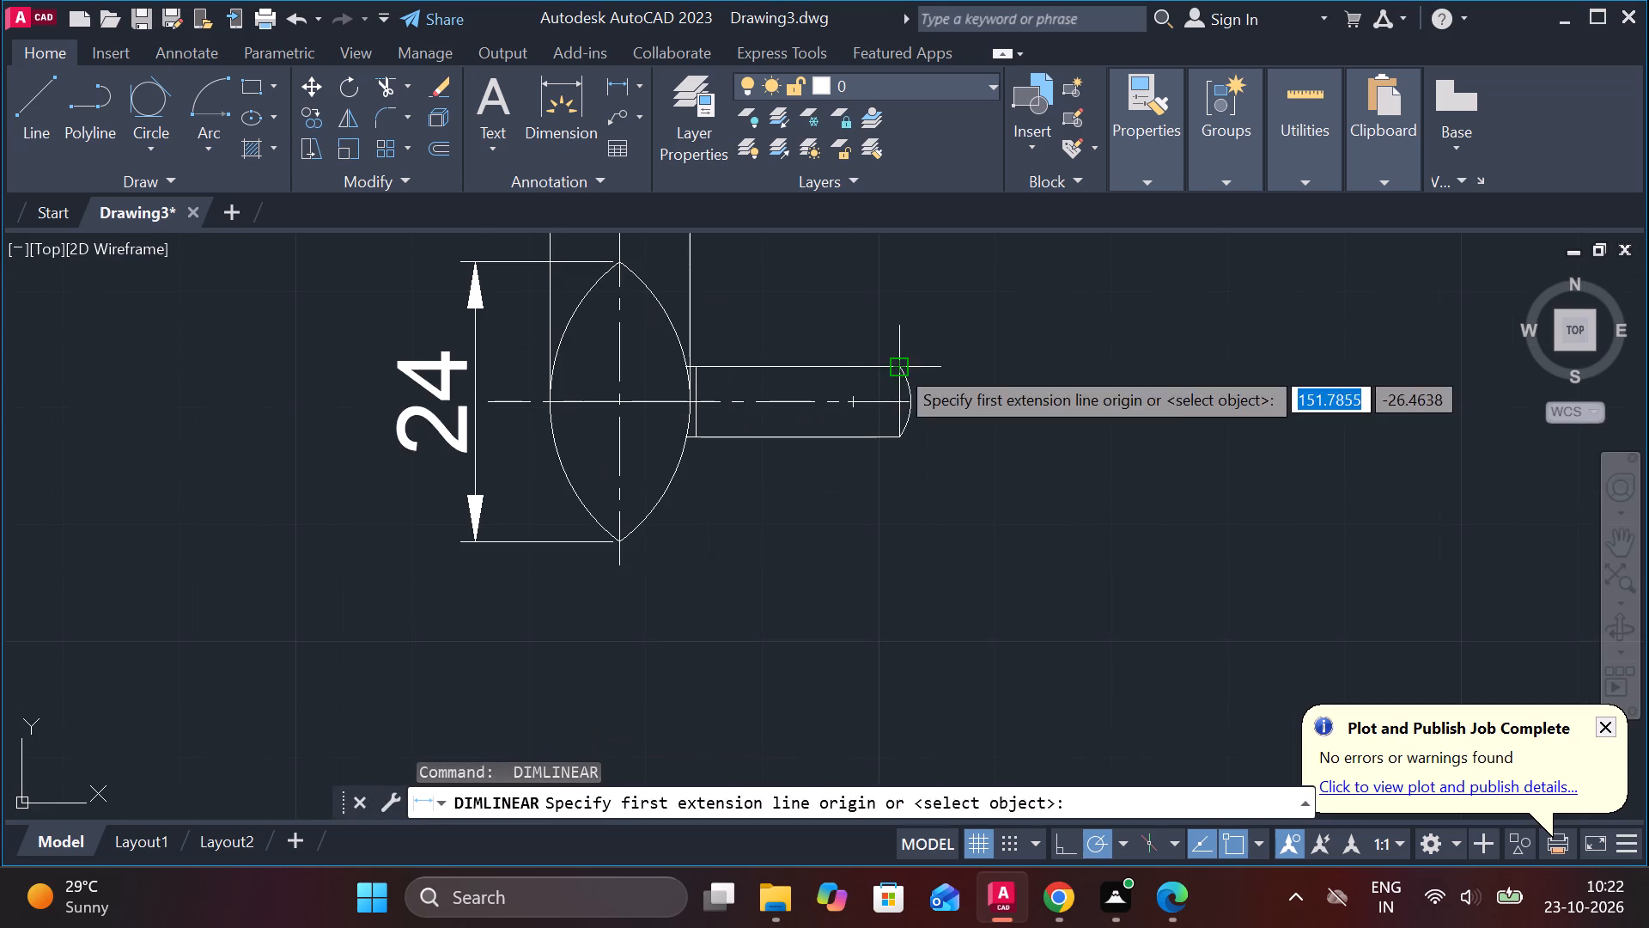
pyautogui.click(896, 365)
pyautogui.click(896, 429)
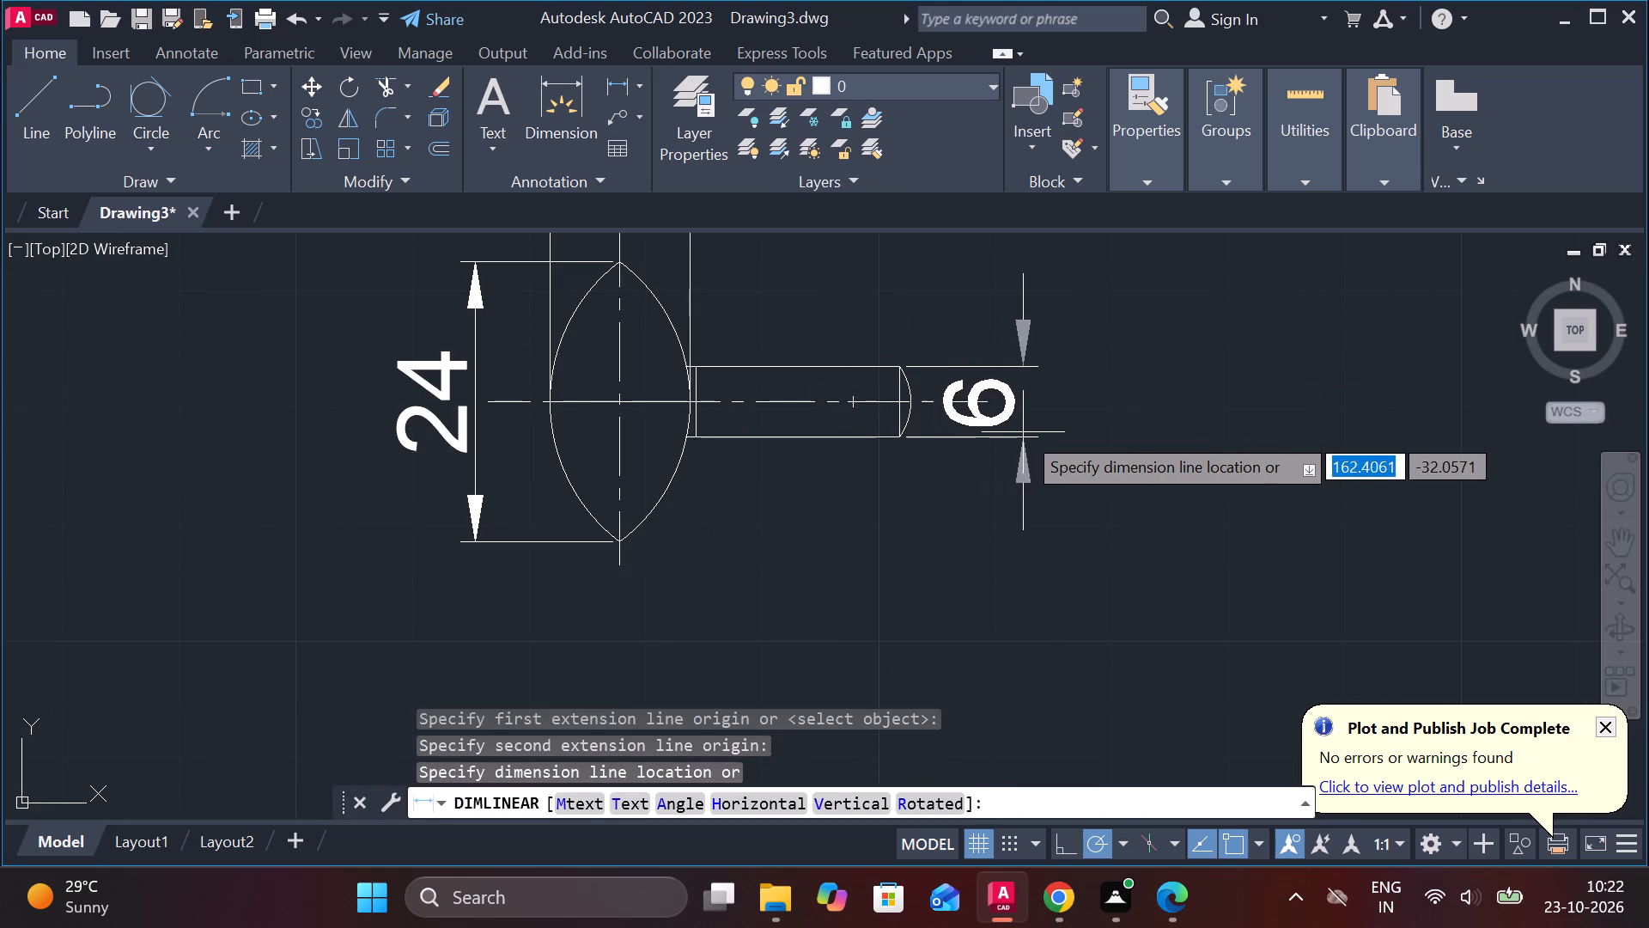
pyautogui.click(1024, 432)
# Edit the stem thickness dimension's text to read M6.
pyautogui.doubleClick(998, 398)
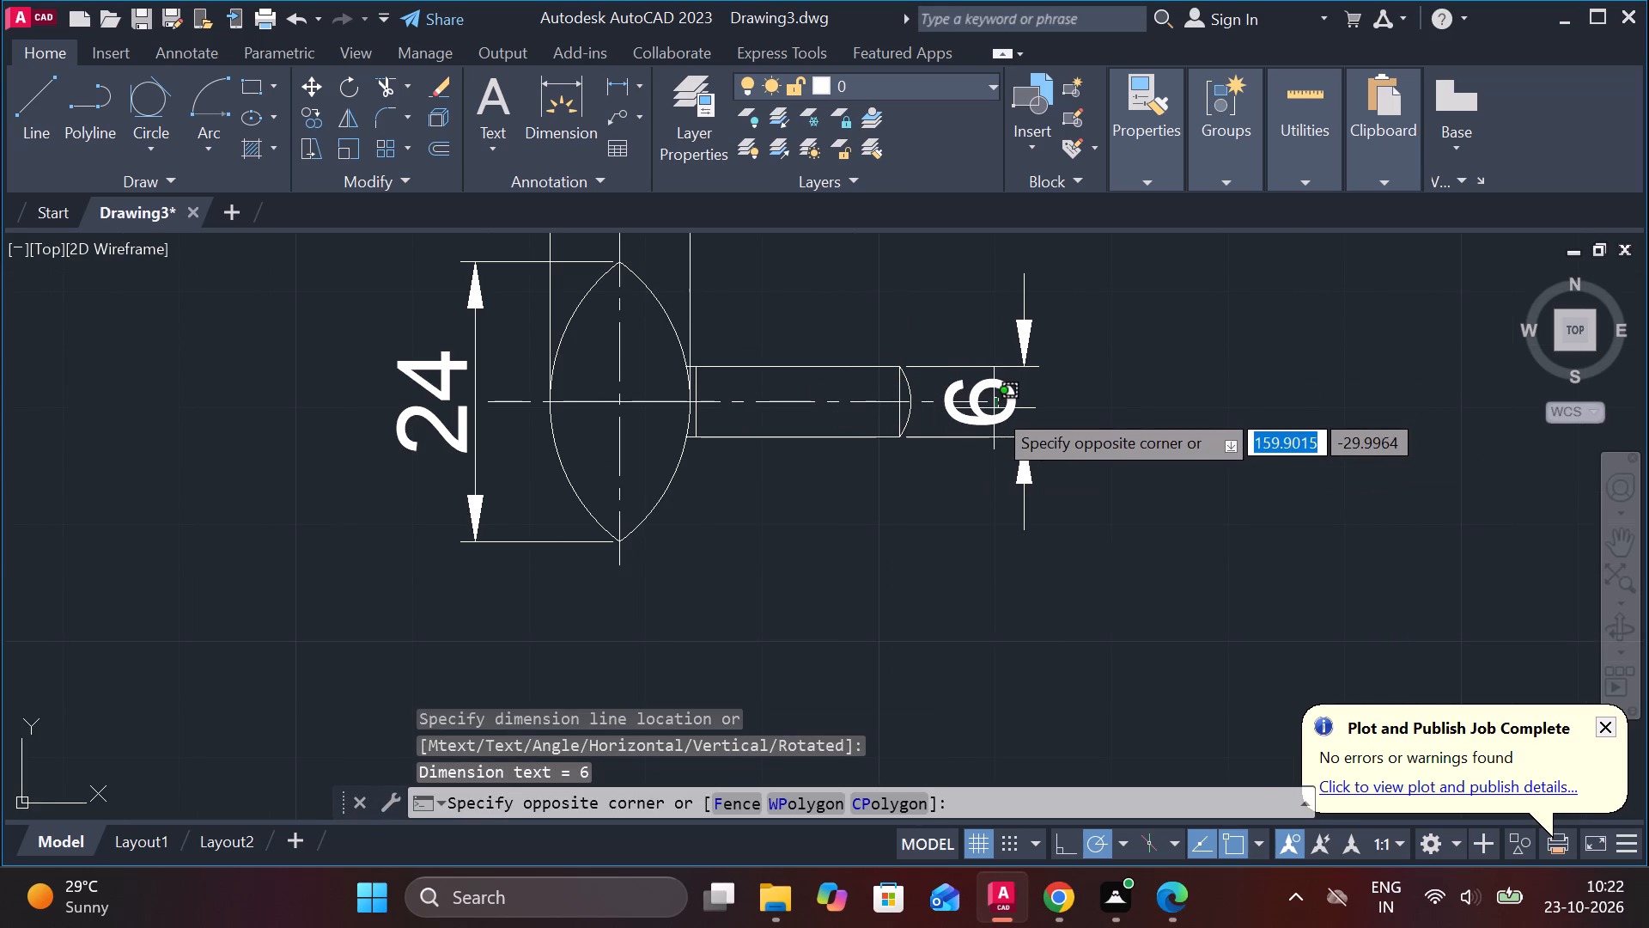
pyautogui.press('Escape')
pyautogui.doubleClick(994, 402)
pyautogui.press('Escape')
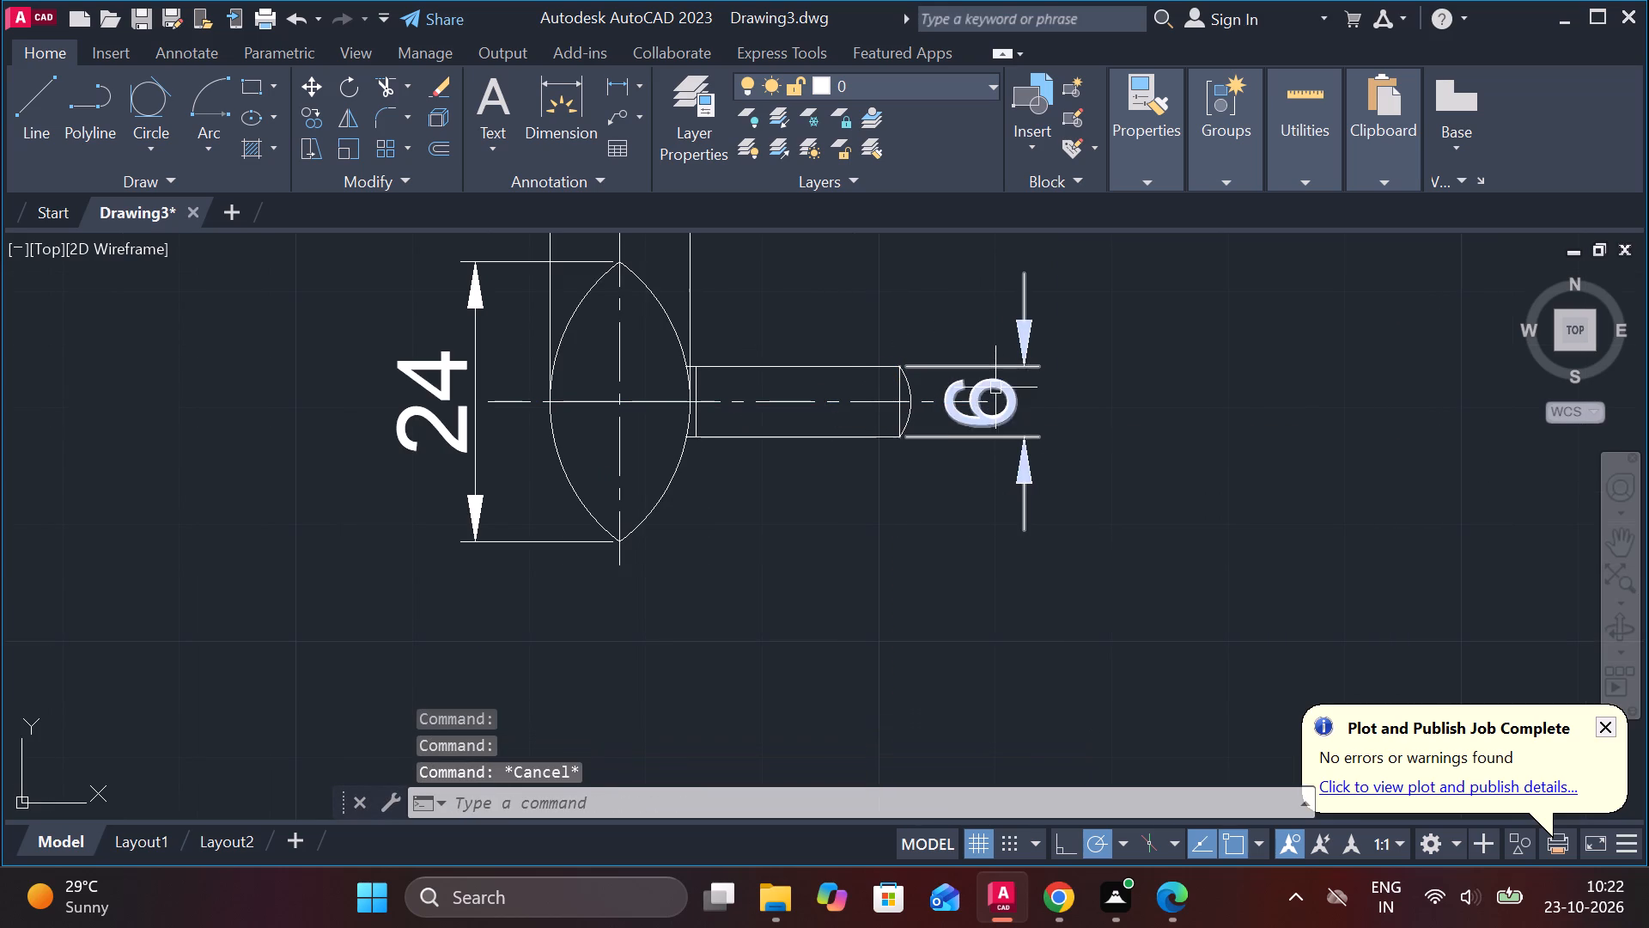
pyautogui.doubleClick(995, 387)
pyautogui.press('m')
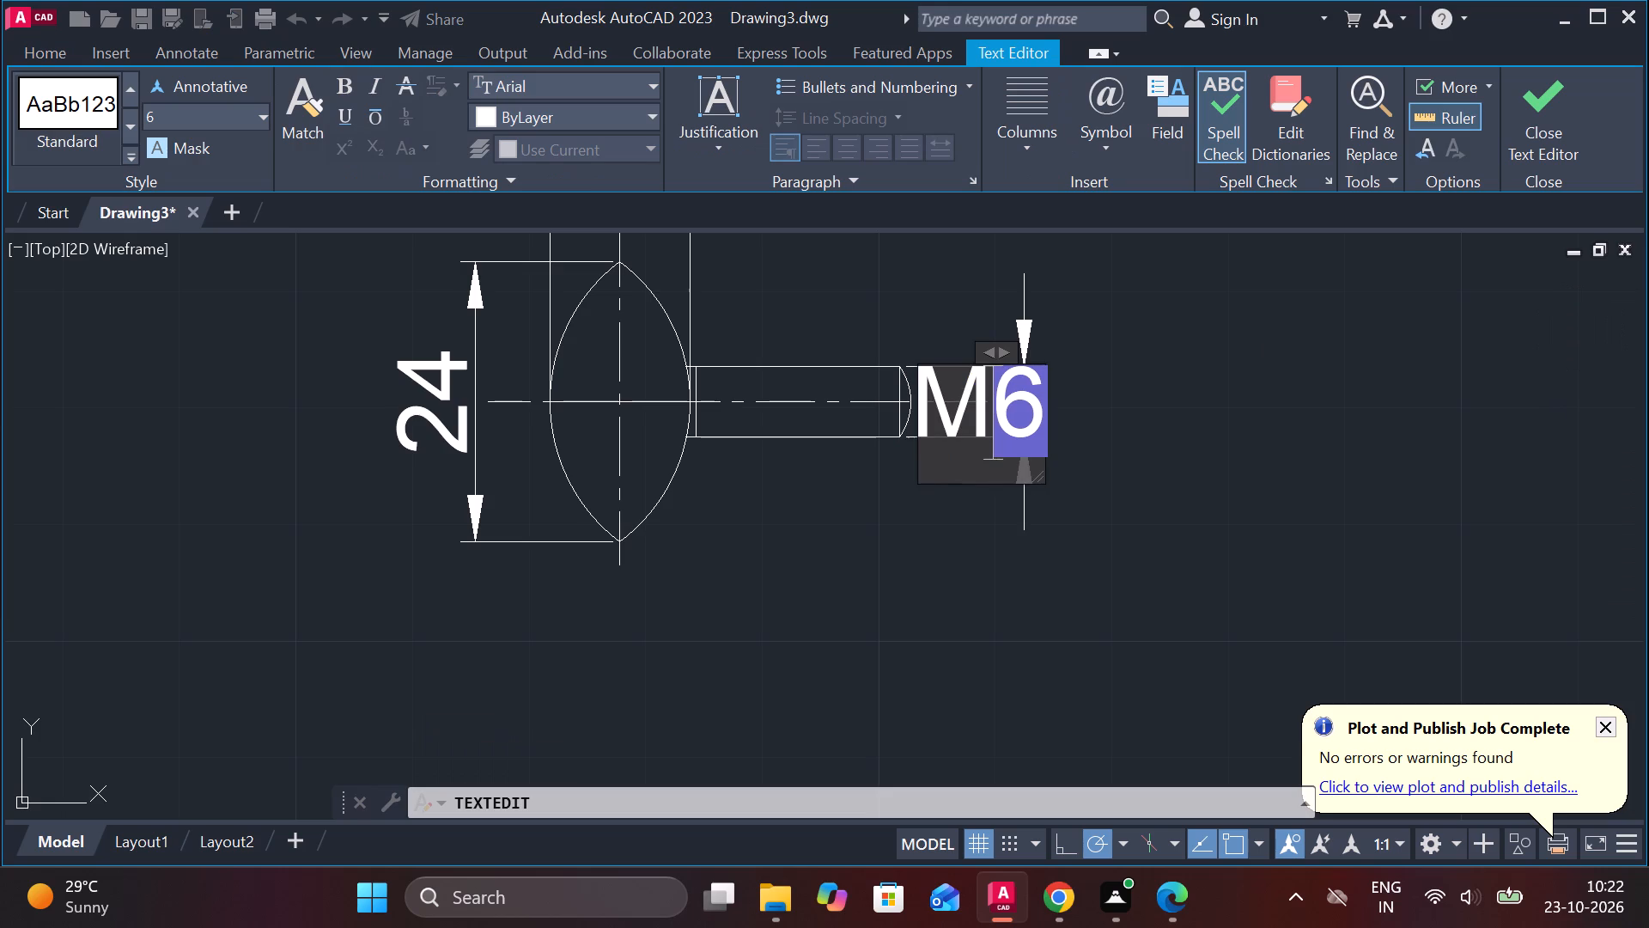
pyautogui.click(1558, 102)
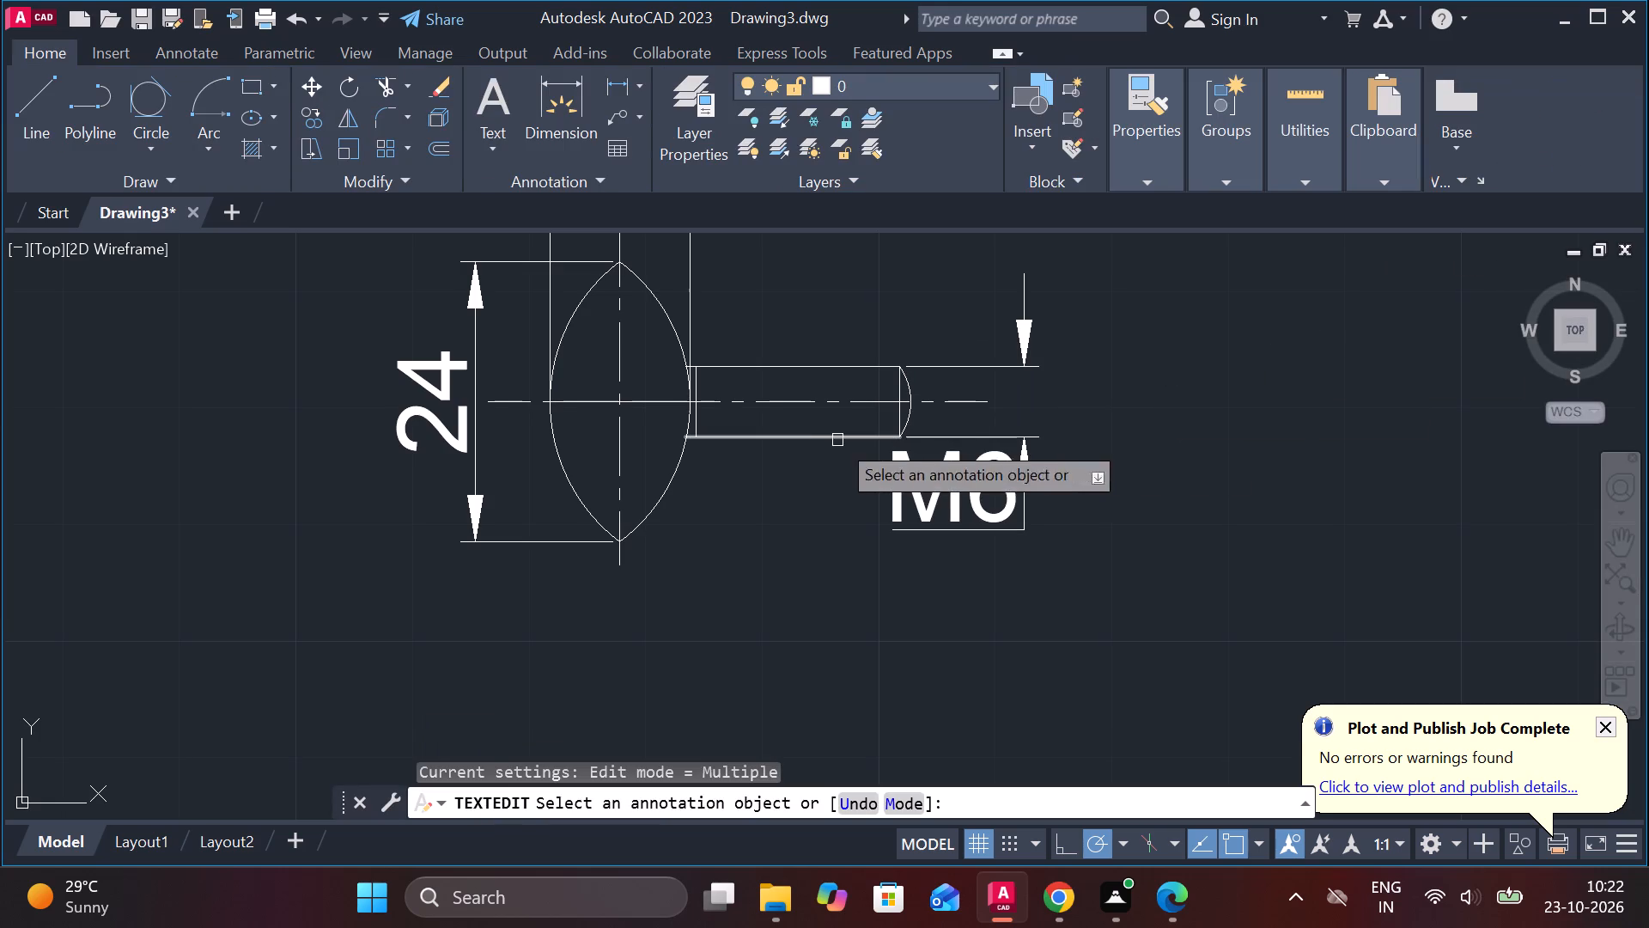
# Add a horizontal linear dimension from the head to the stem's end line, aligned with the head's width dimension.
pyautogui.click(608, 84)
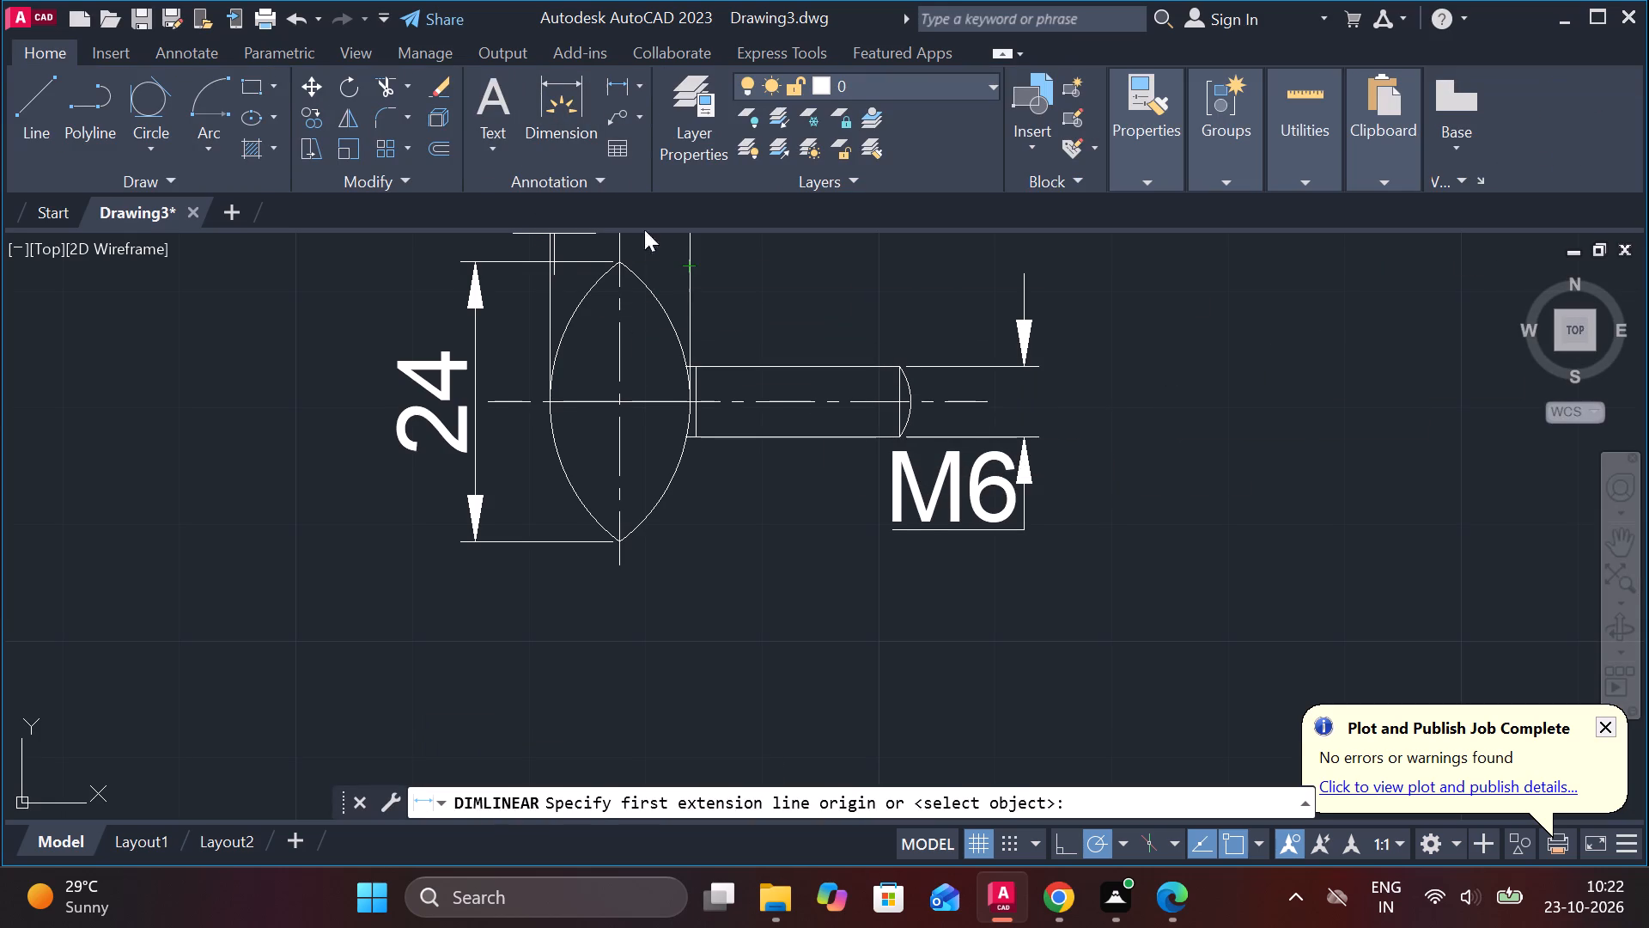
pyautogui.click(688, 400)
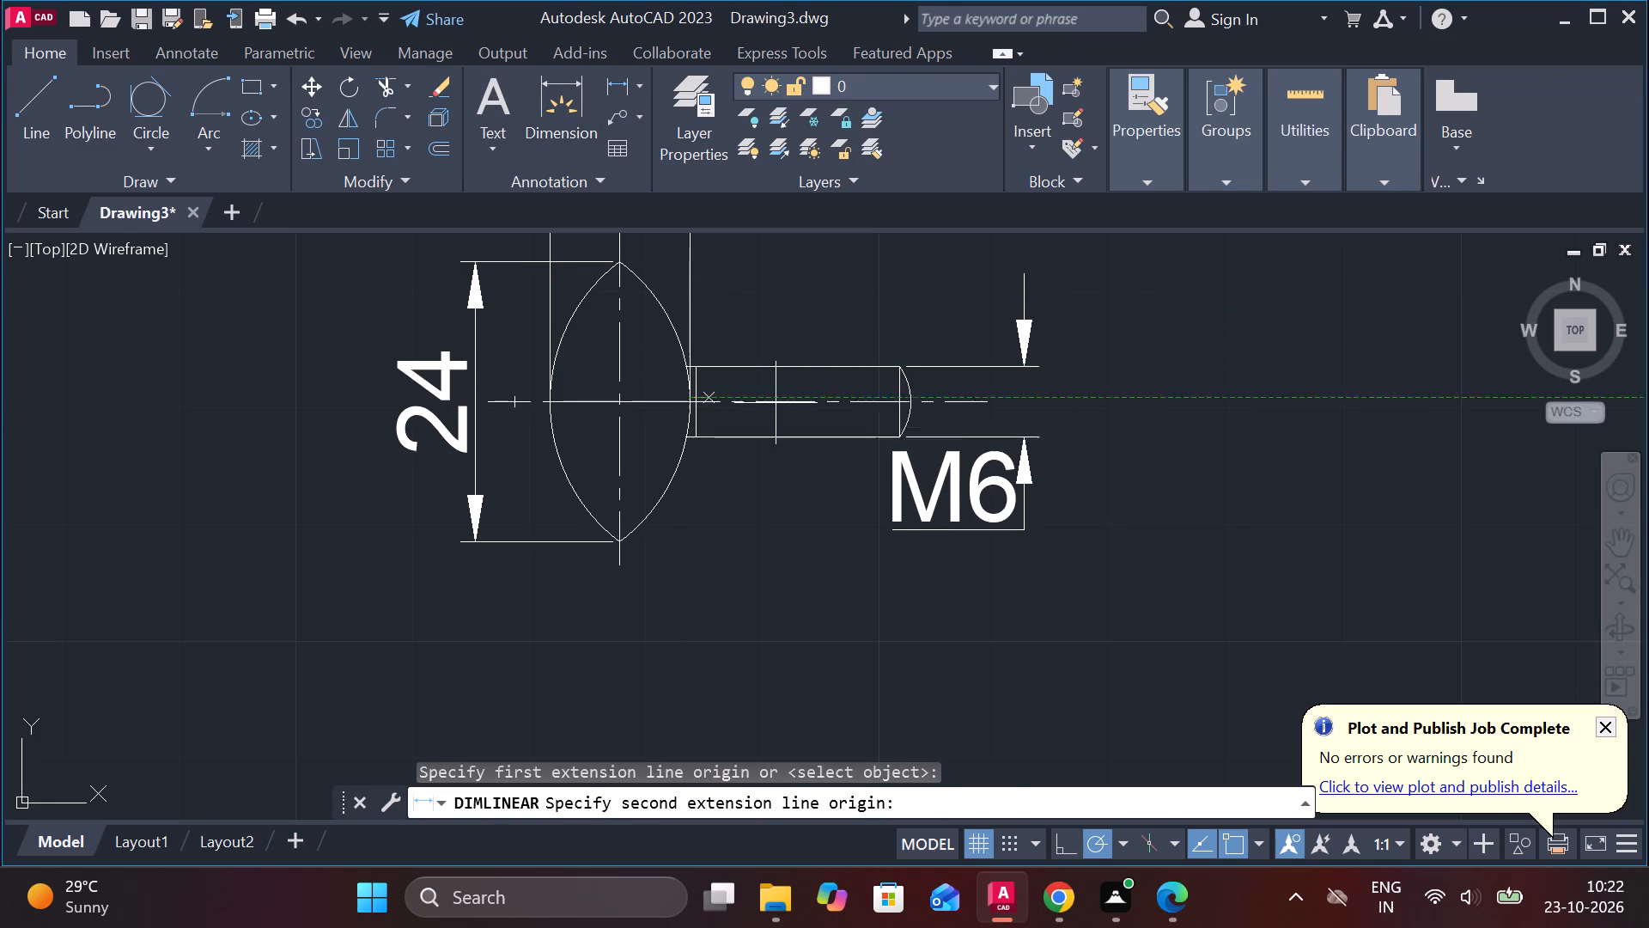
pyautogui.click(899, 401)
pyautogui.moveTo(872, 311); pyautogui.dragTo(861, 408, button='middle')
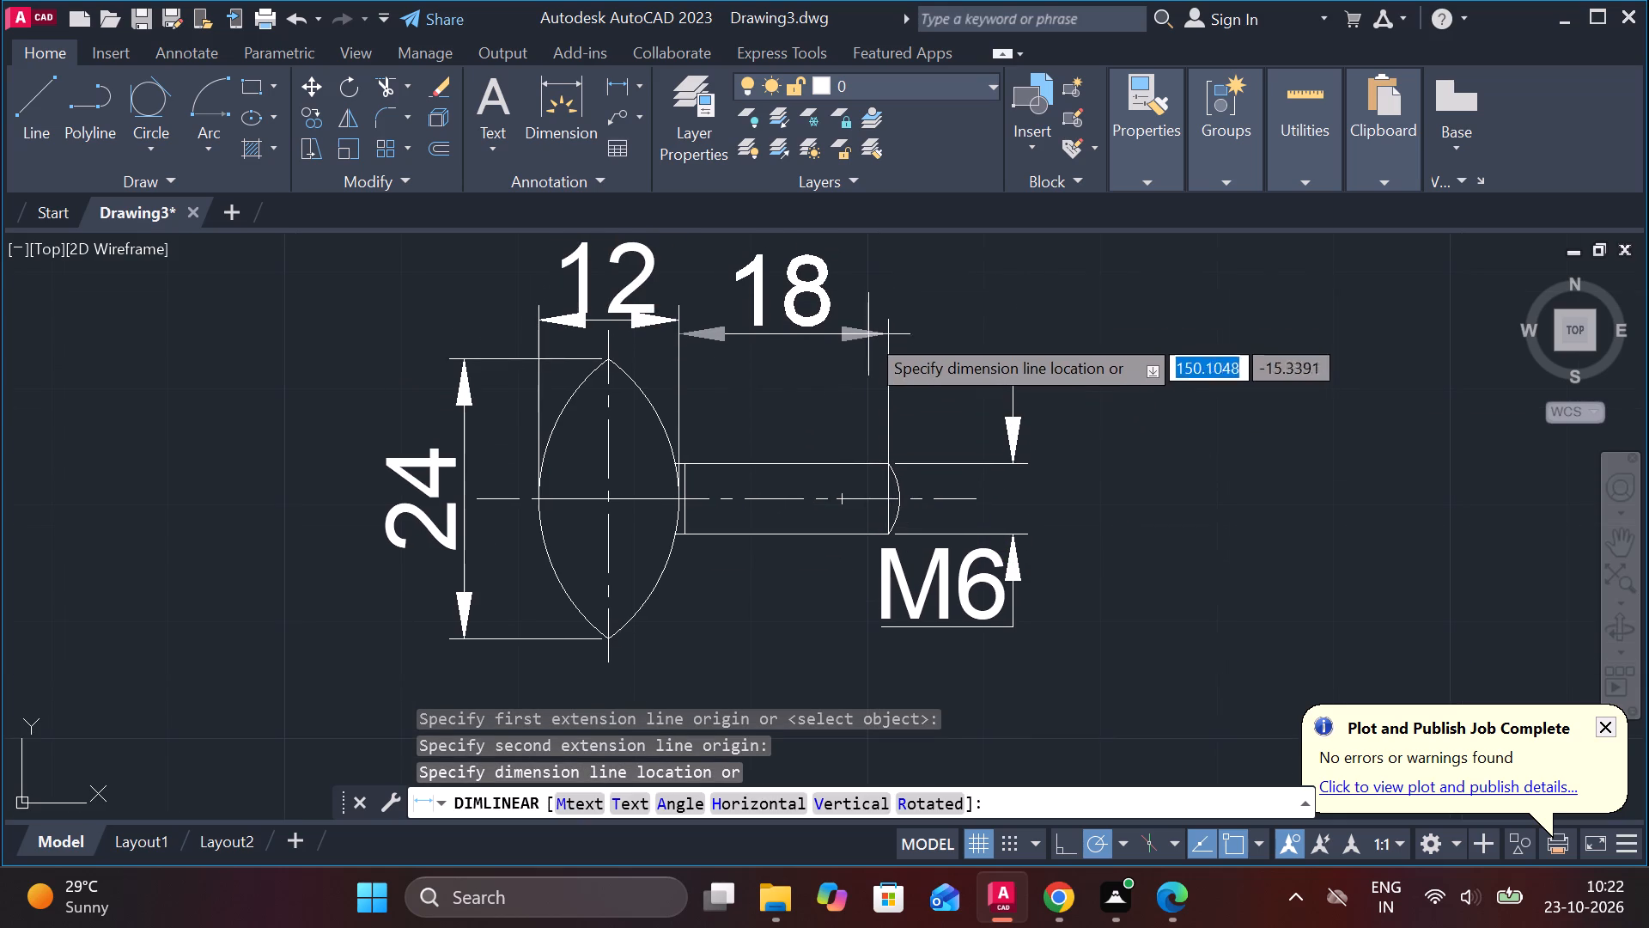
pyautogui.click(685, 327)
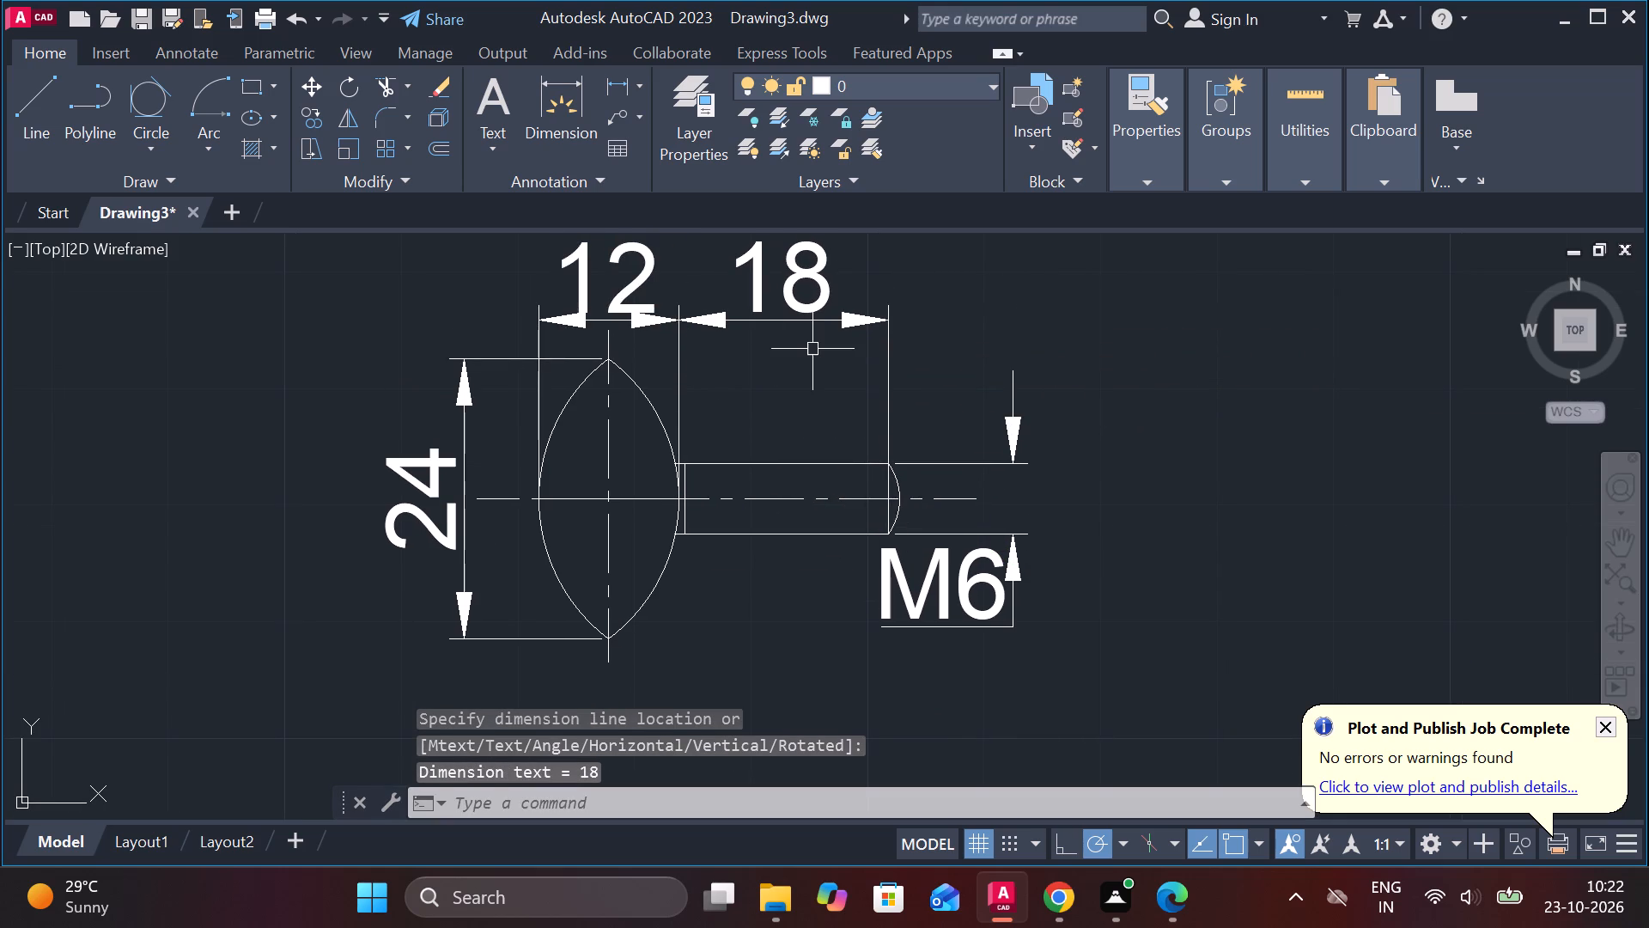
# Add a leader from the stem's upper end corner, labelled 4 with a text height of 10.
pyautogui.scroll(-1, 815, 353)
pyautogui.click(611, 125)
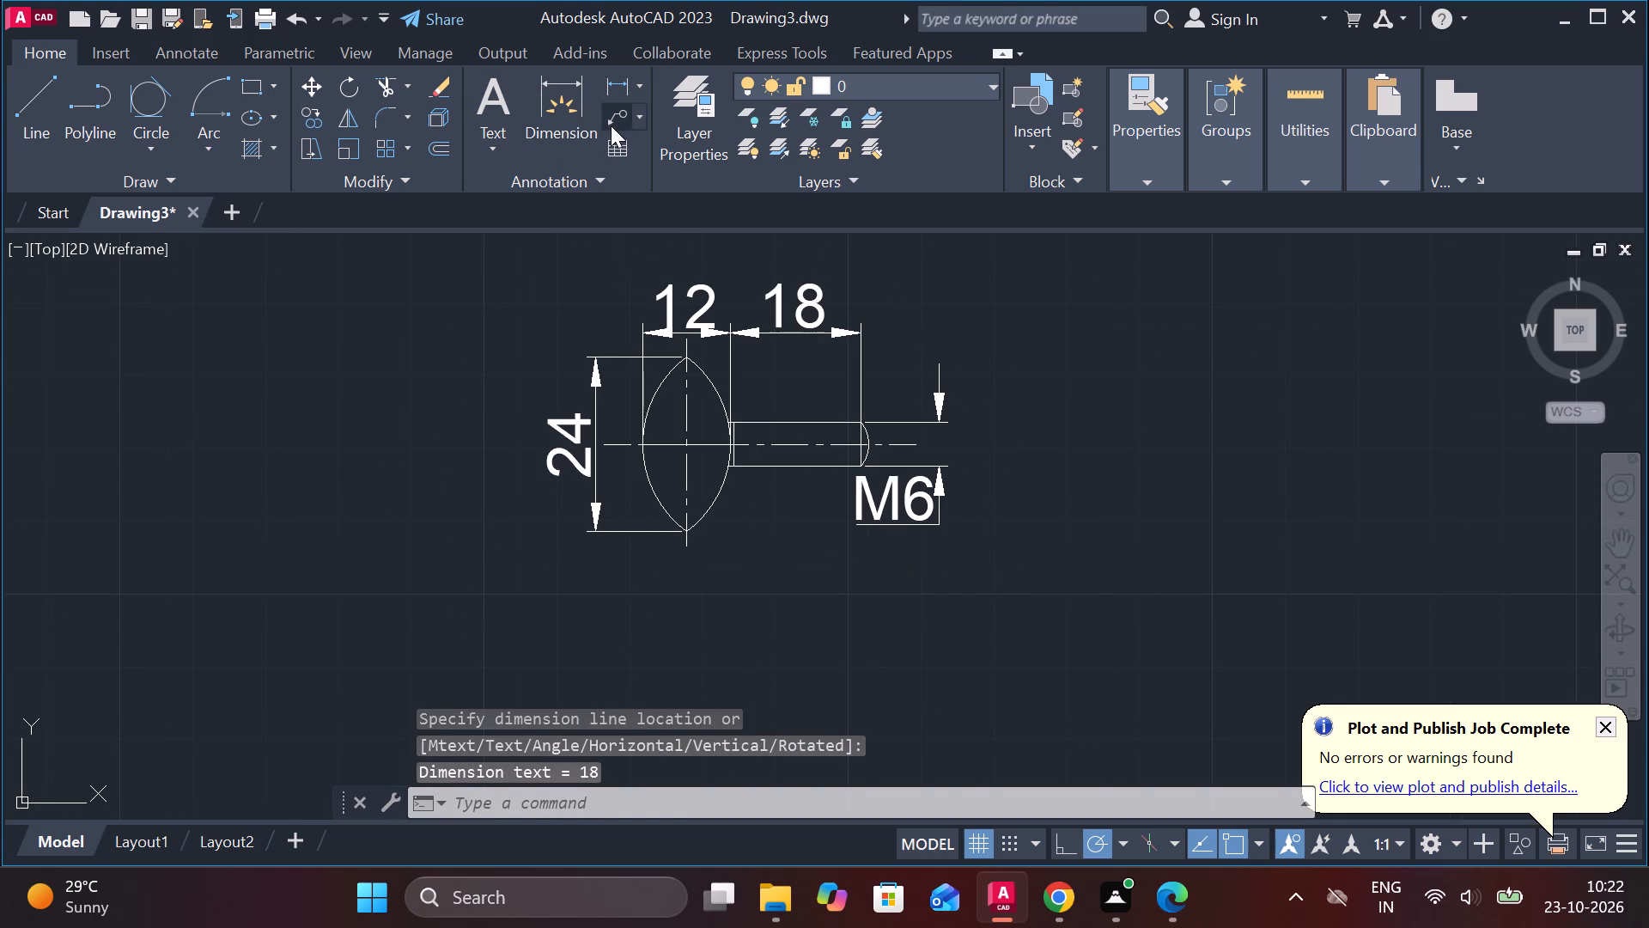
pyautogui.click(857, 422)
pyautogui.click(980, 267)
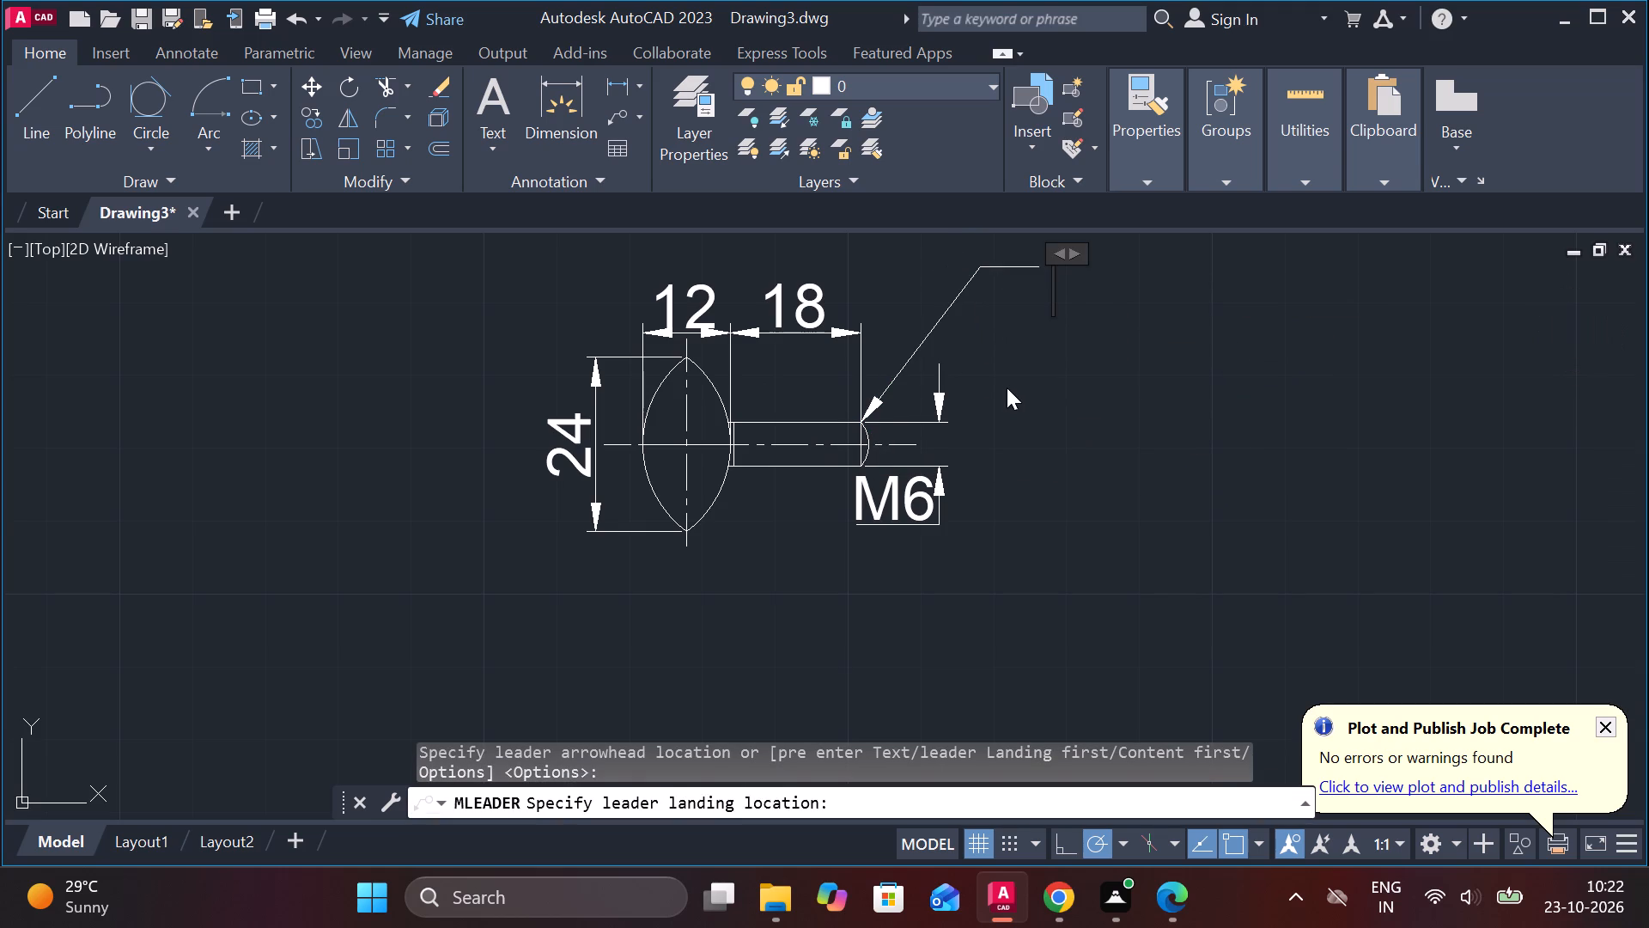
pyautogui.click(201, 111)
pyautogui.write('10')
pyautogui.press('Return')
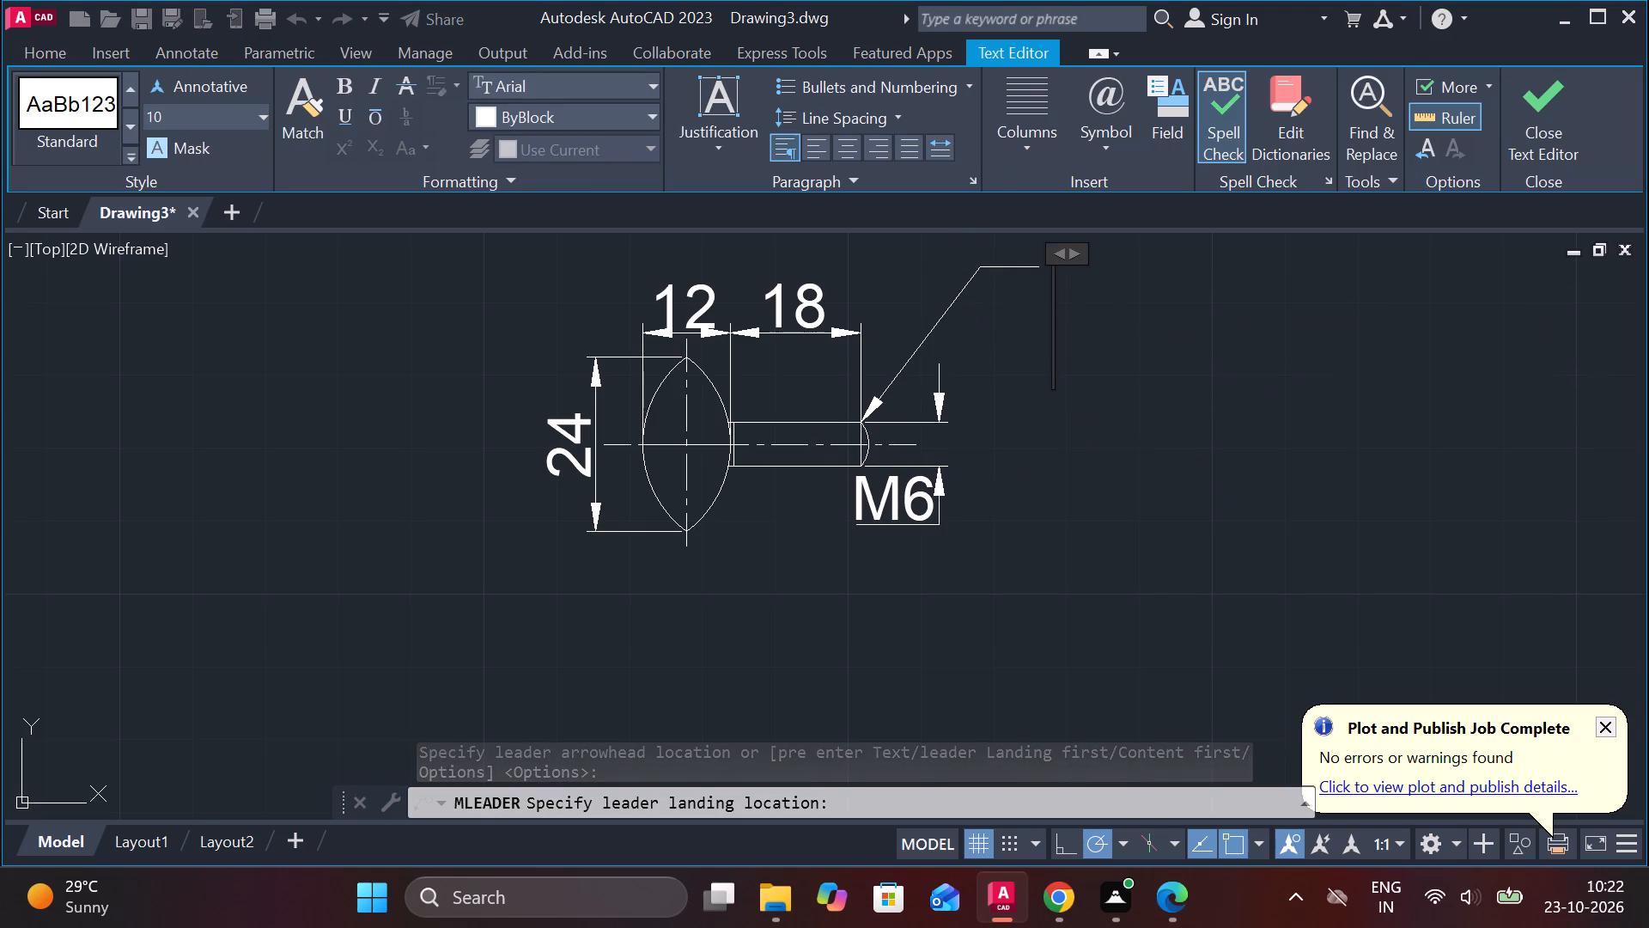
pyautogui.press('4')
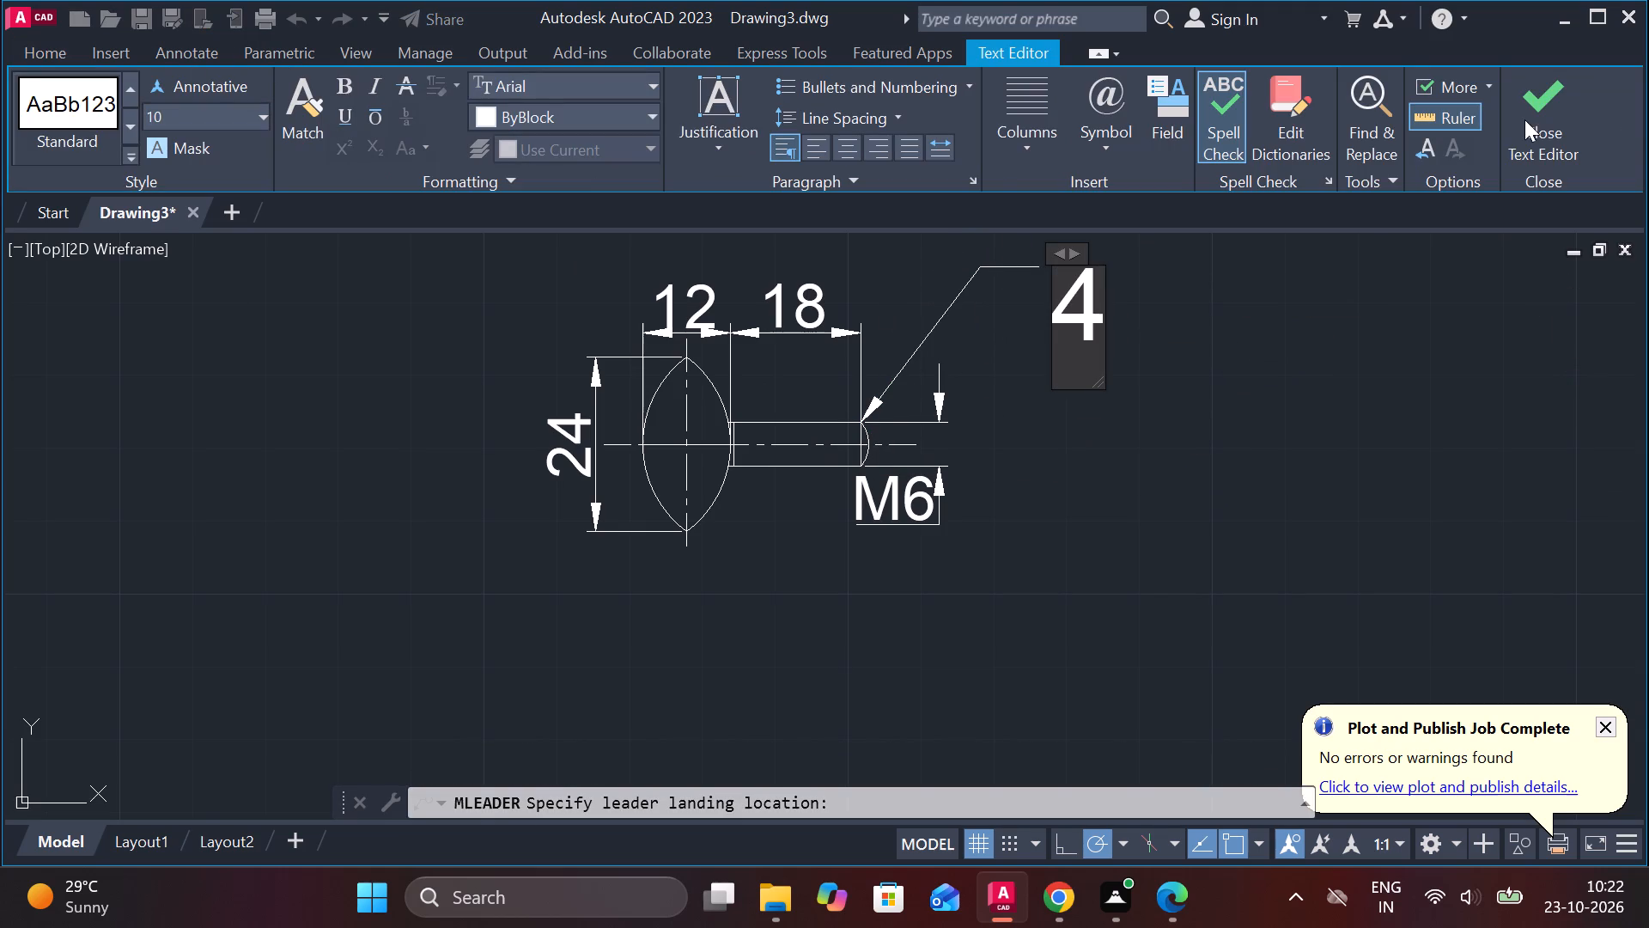
pyautogui.click(1544, 113)
# Move the dimensioned stem part with its leader into the space between the flange's section view and long shaft 2.
pyautogui.scroll(-2, 1335, 332)
pyautogui.scroll(-1, 1210, 380)
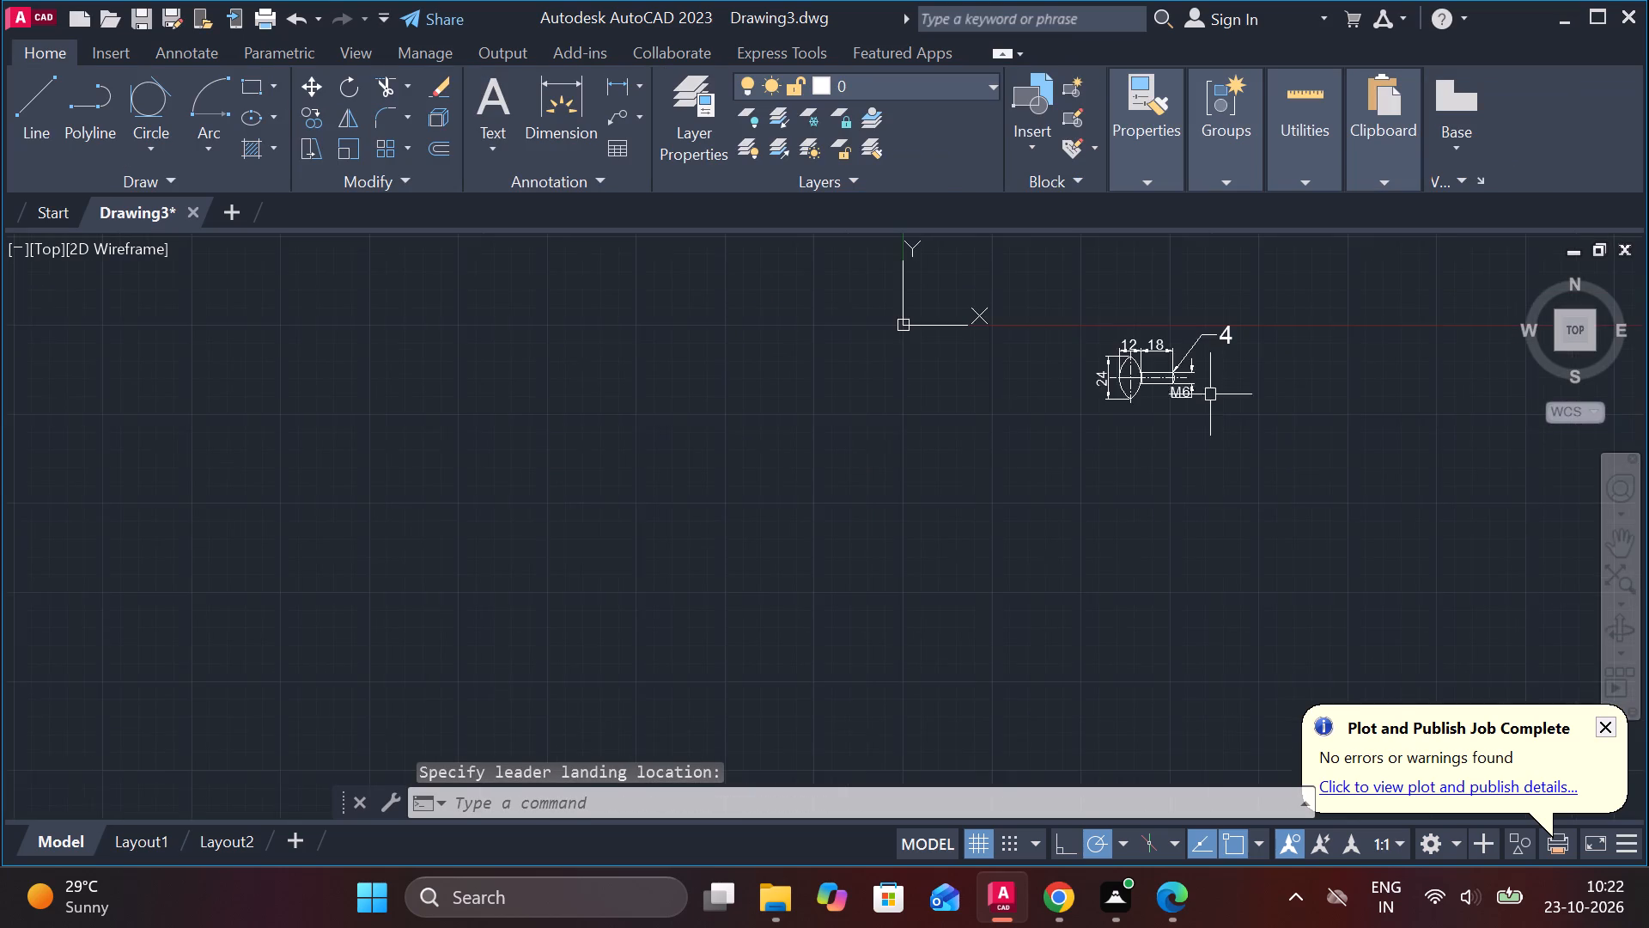
pyautogui.moveTo(1210, 396); pyautogui.dragTo(956, 613, button='middle')
pyautogui.click(766, 512)
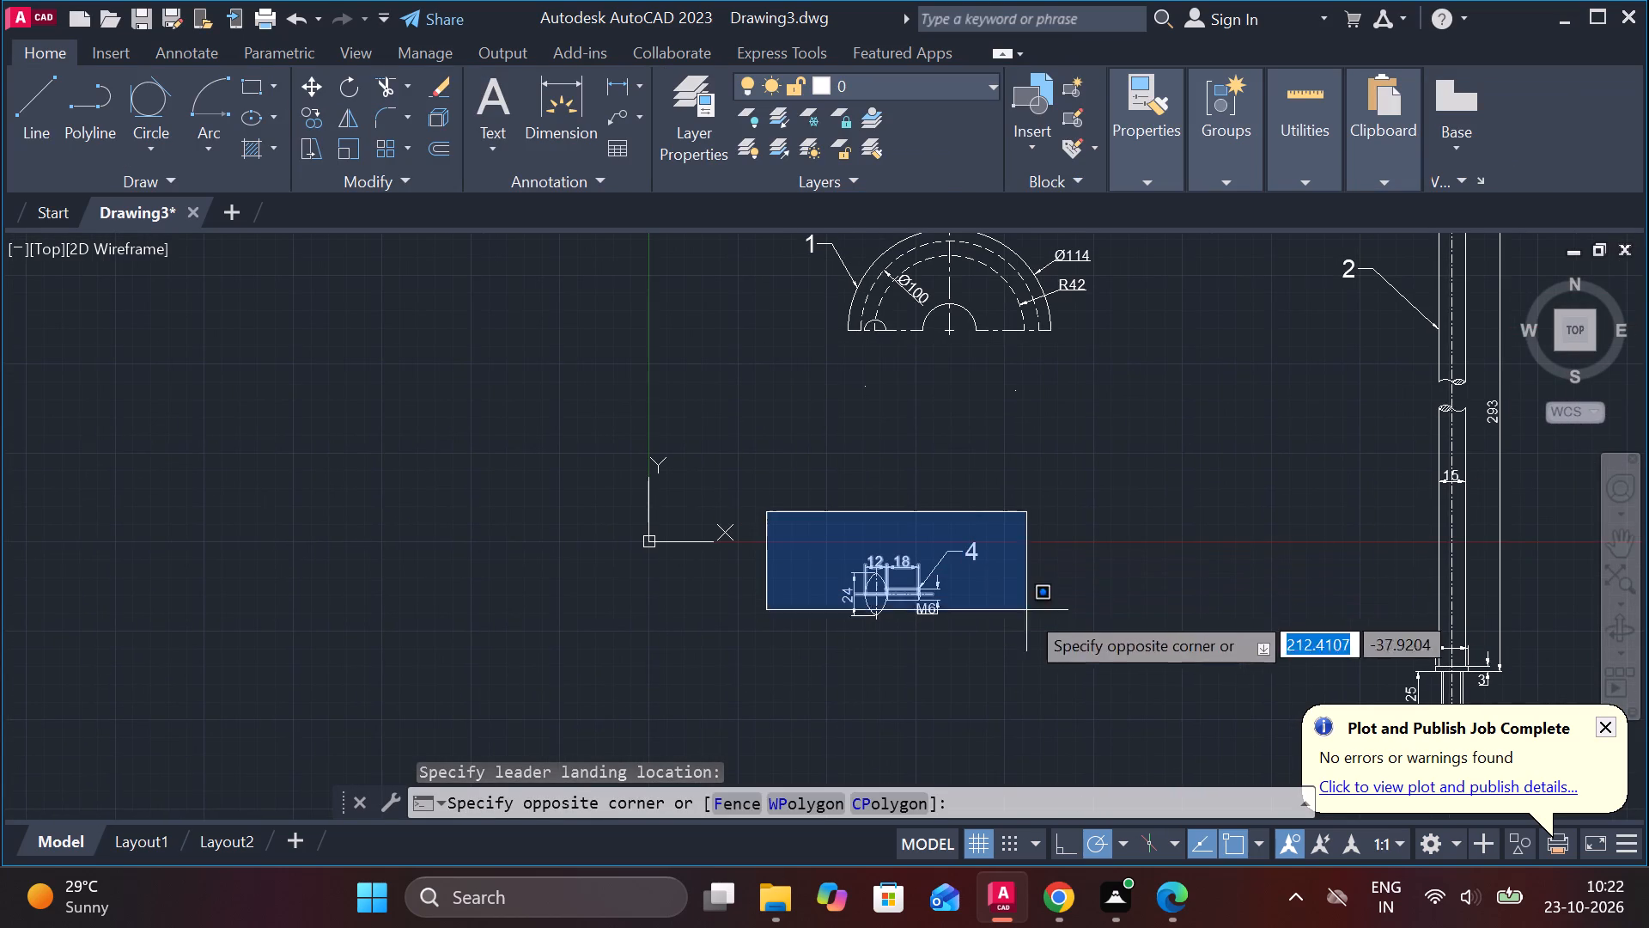
pyautogui.click(1053, 644)
pyautogui.press('m')
pyautogui.press('Return')
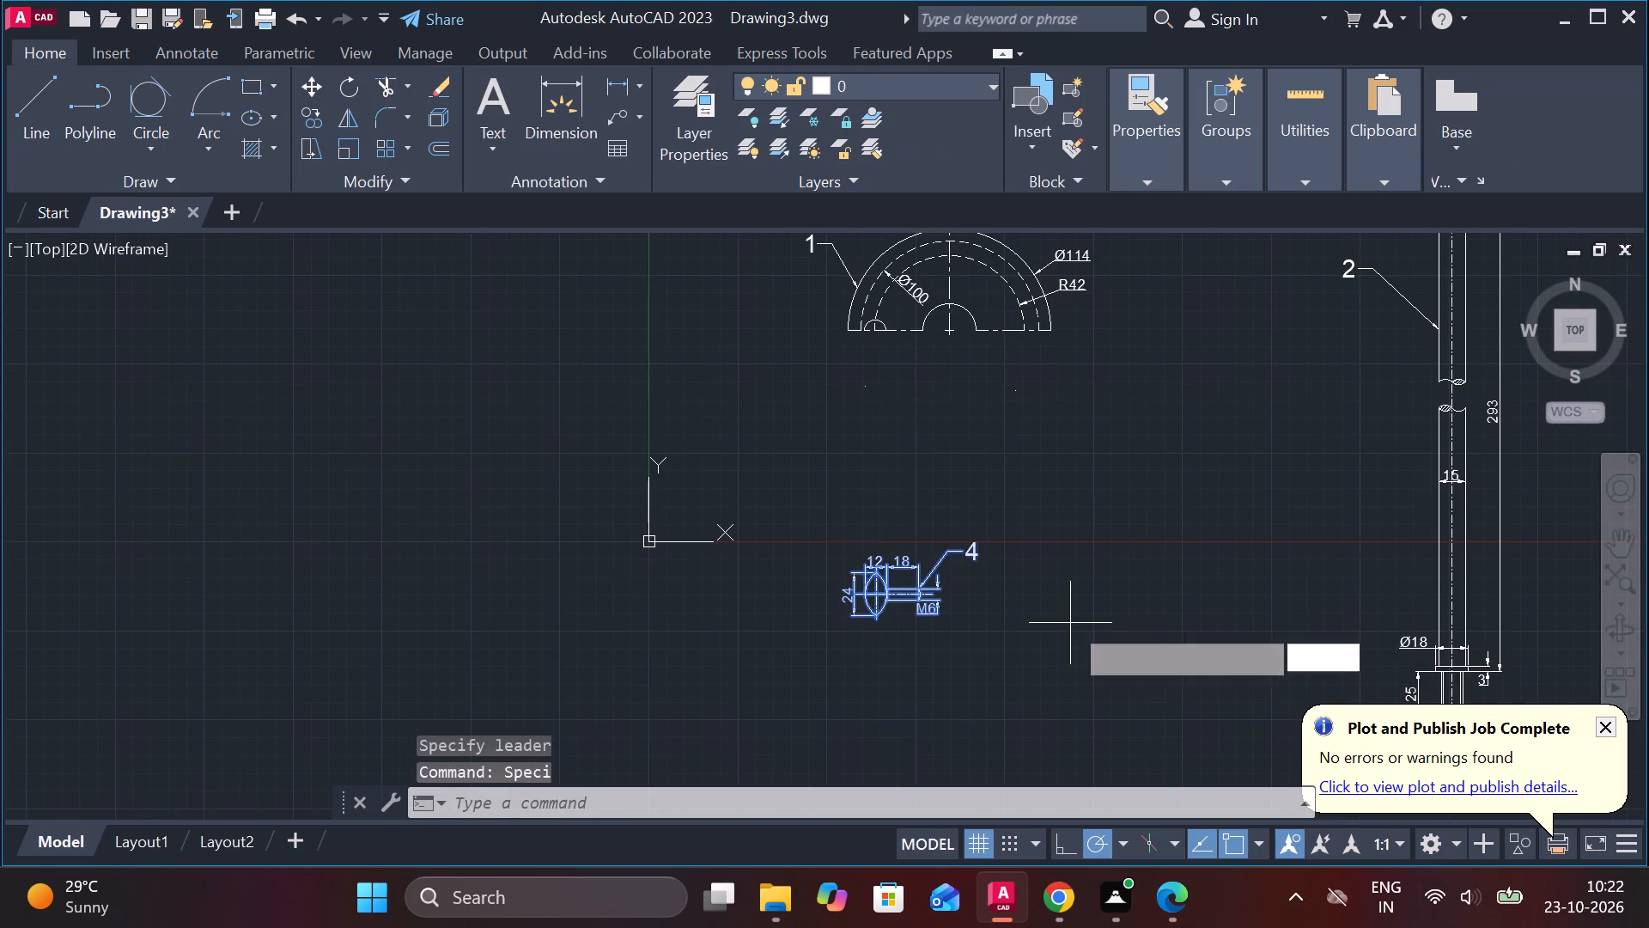
pyautogui.click(1070, 623)
pyautogui.moveTo(1195, 512); pyautogui.dragTo(1093, 662, button='middle')
pyautogui.scroll(-1, 1195, 512)
pyautogui.scroll(1, 1121, 608)
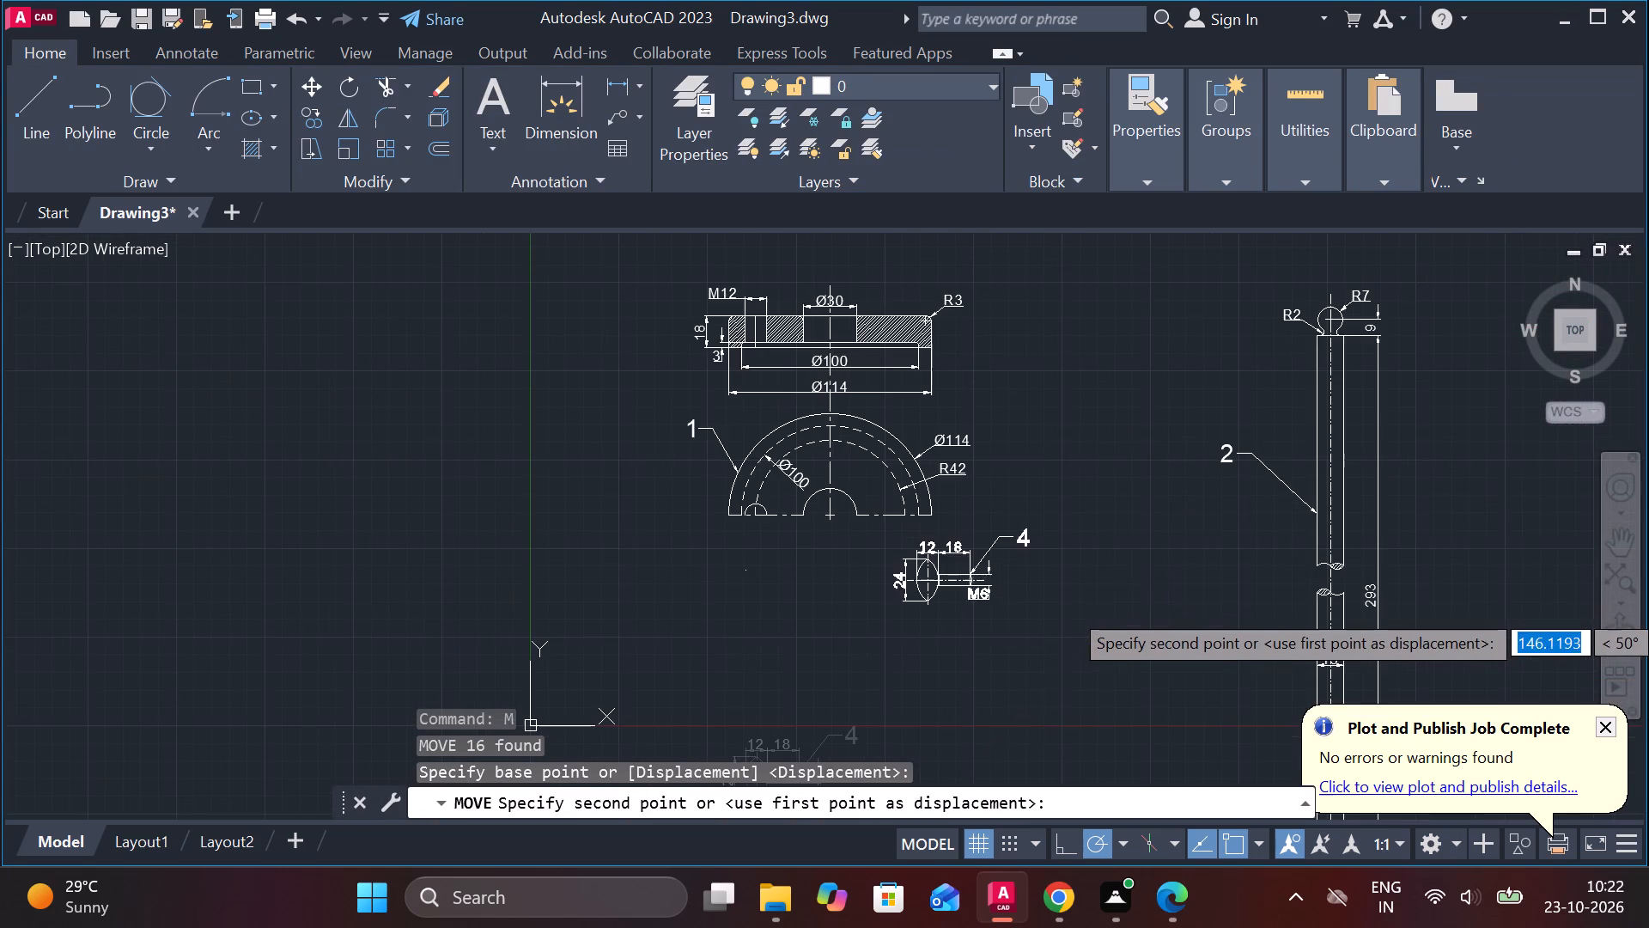
pyautogui.click(1233, 382)
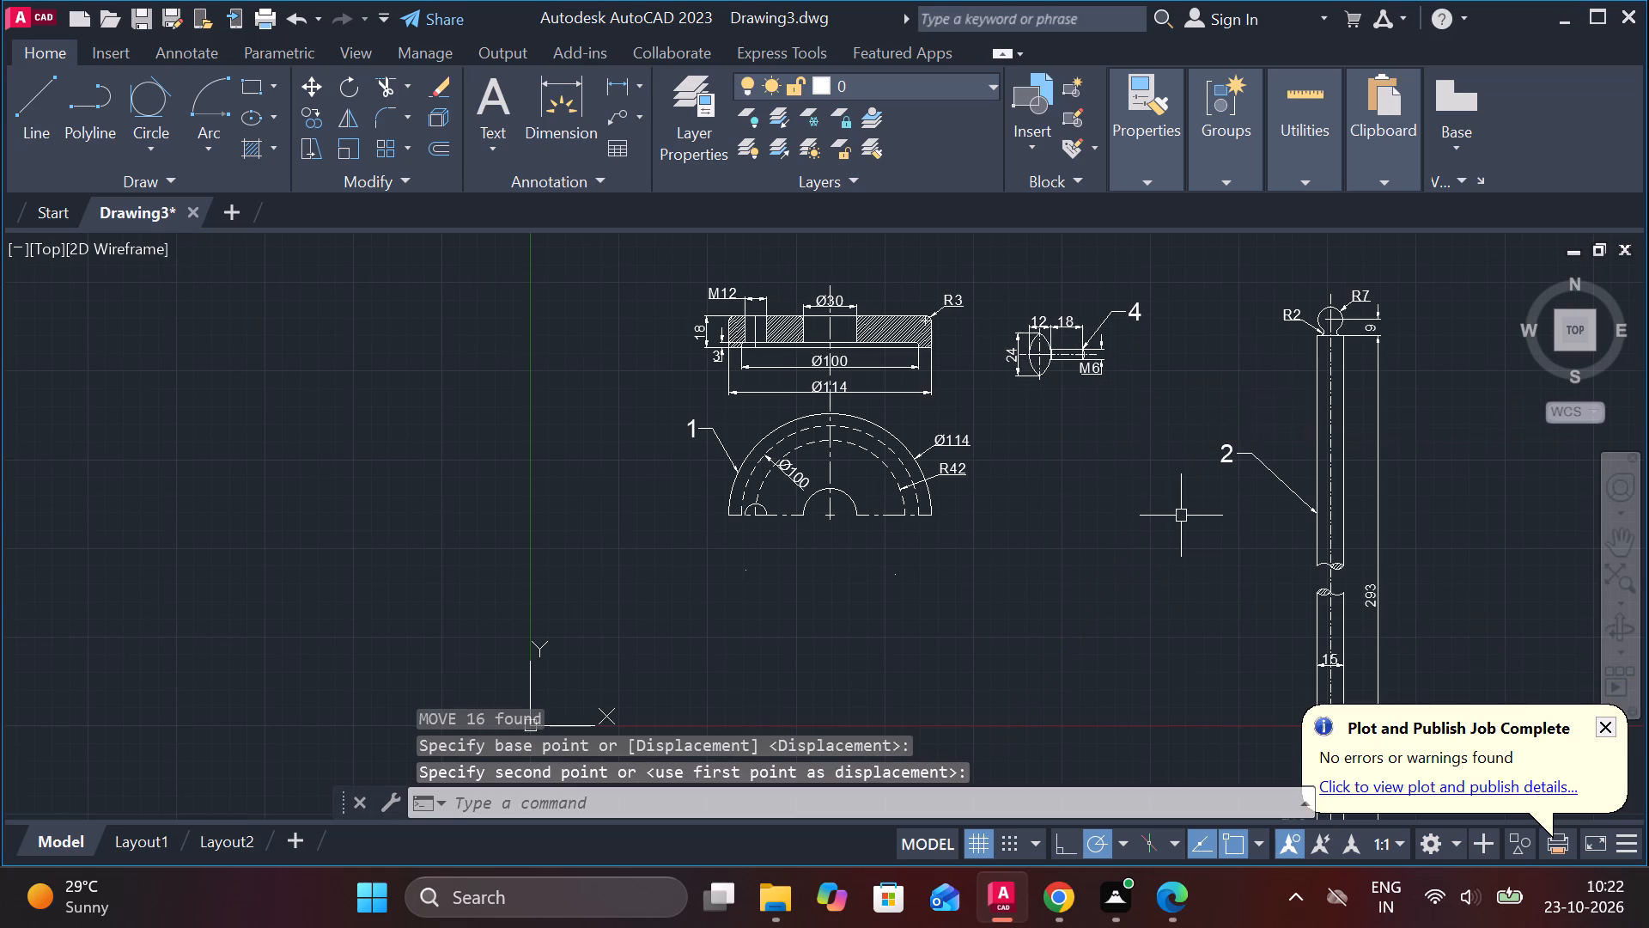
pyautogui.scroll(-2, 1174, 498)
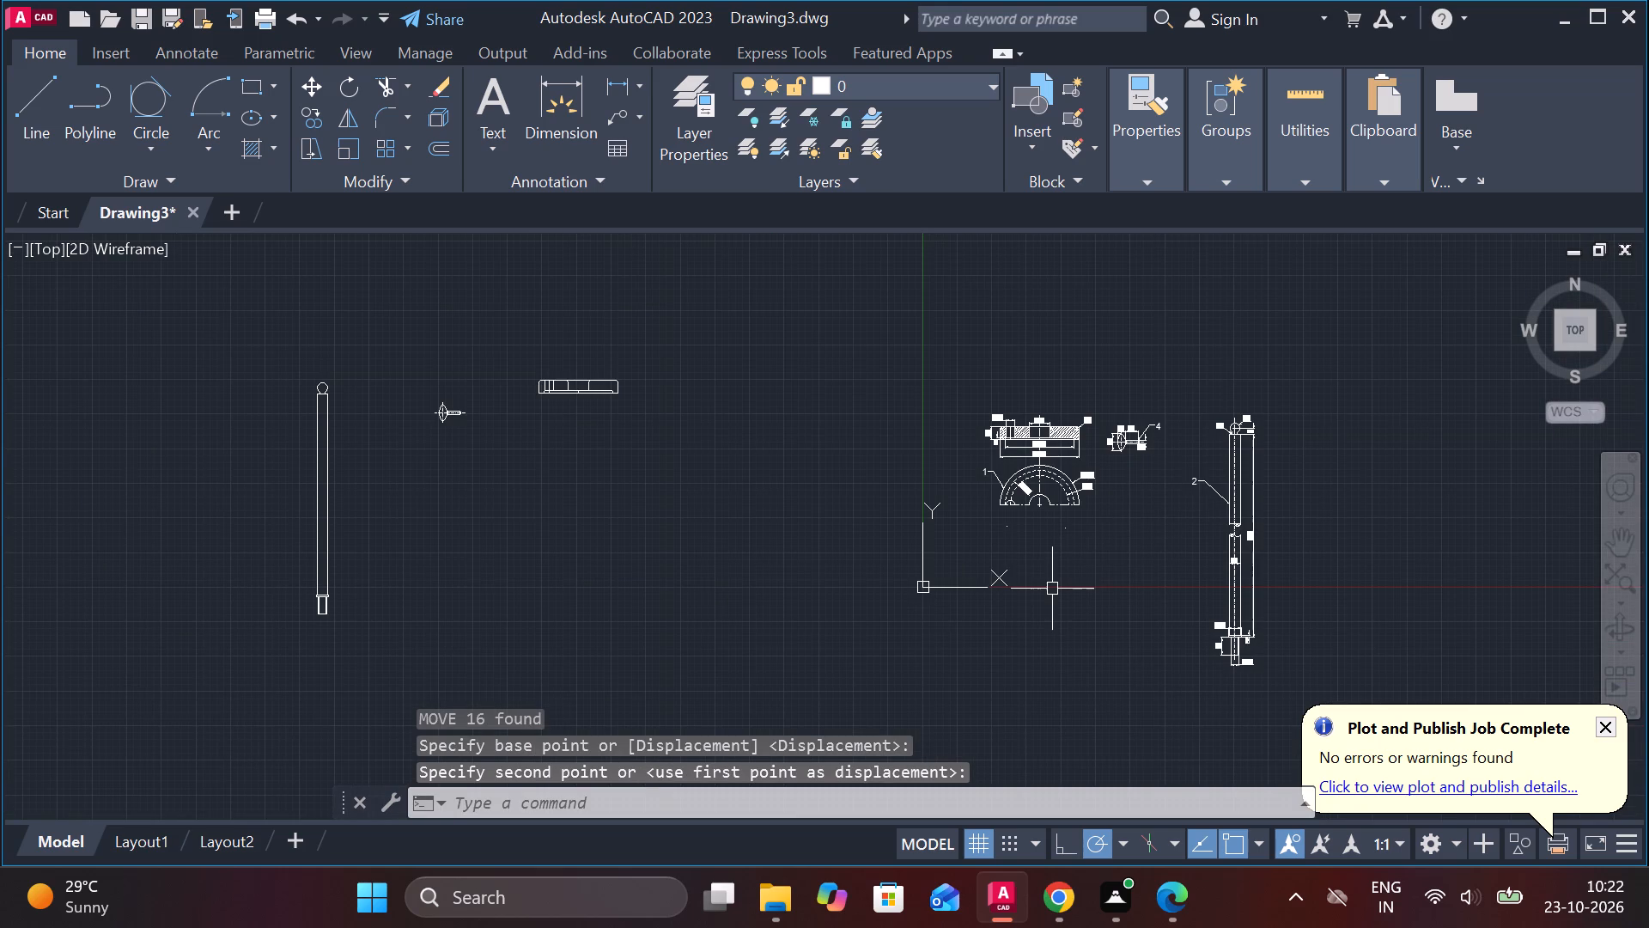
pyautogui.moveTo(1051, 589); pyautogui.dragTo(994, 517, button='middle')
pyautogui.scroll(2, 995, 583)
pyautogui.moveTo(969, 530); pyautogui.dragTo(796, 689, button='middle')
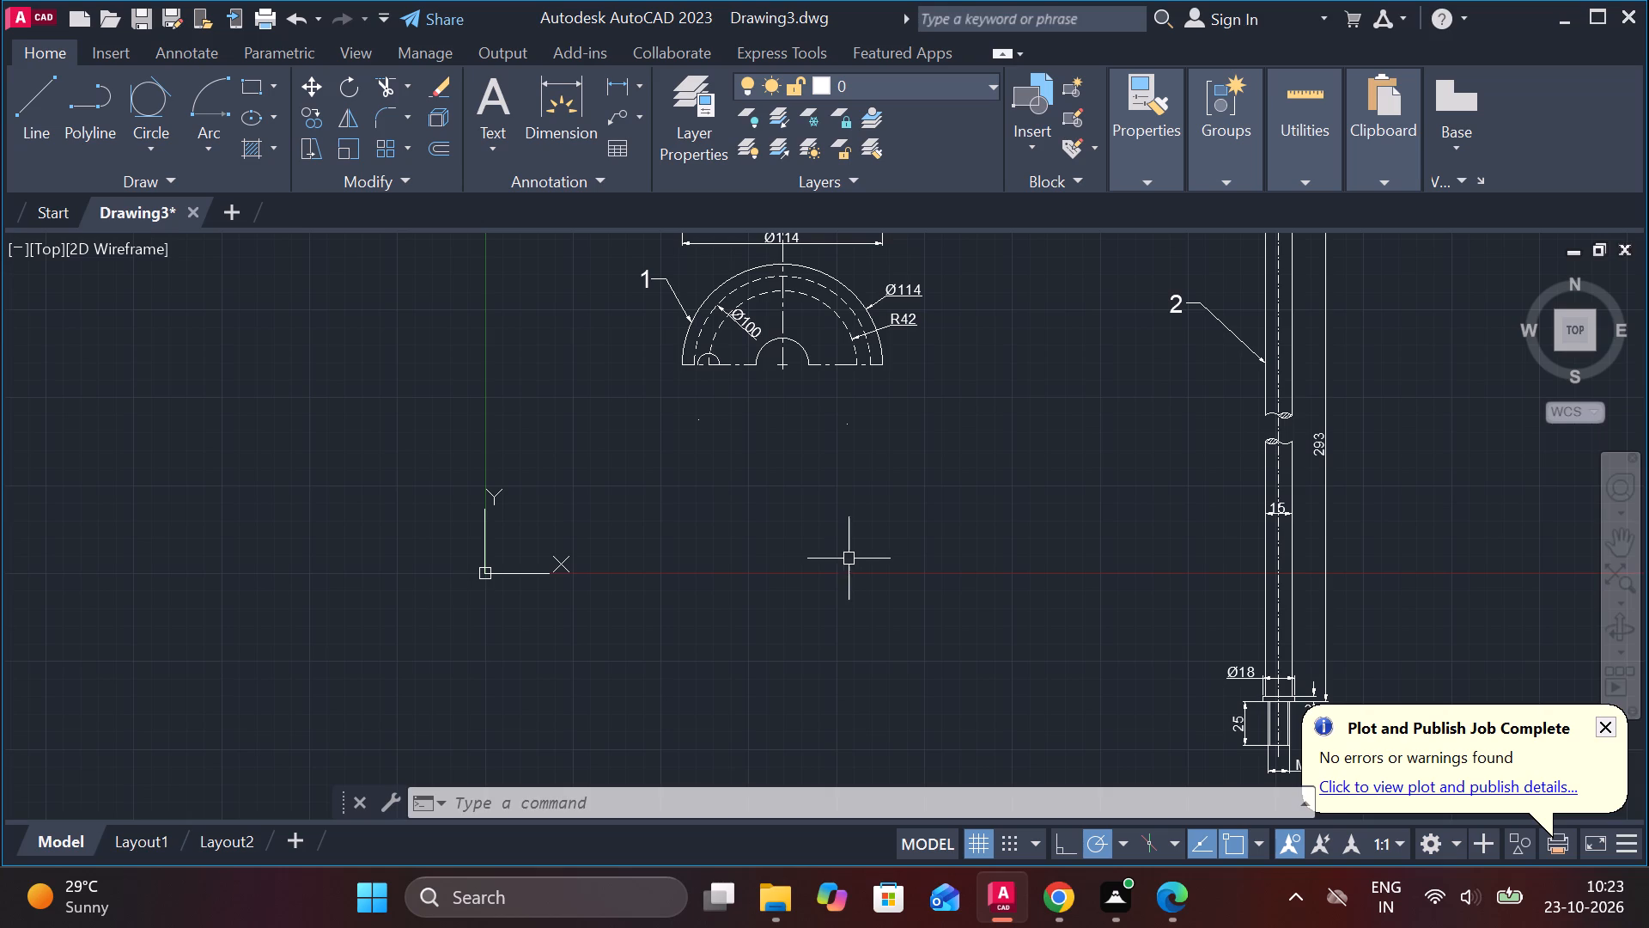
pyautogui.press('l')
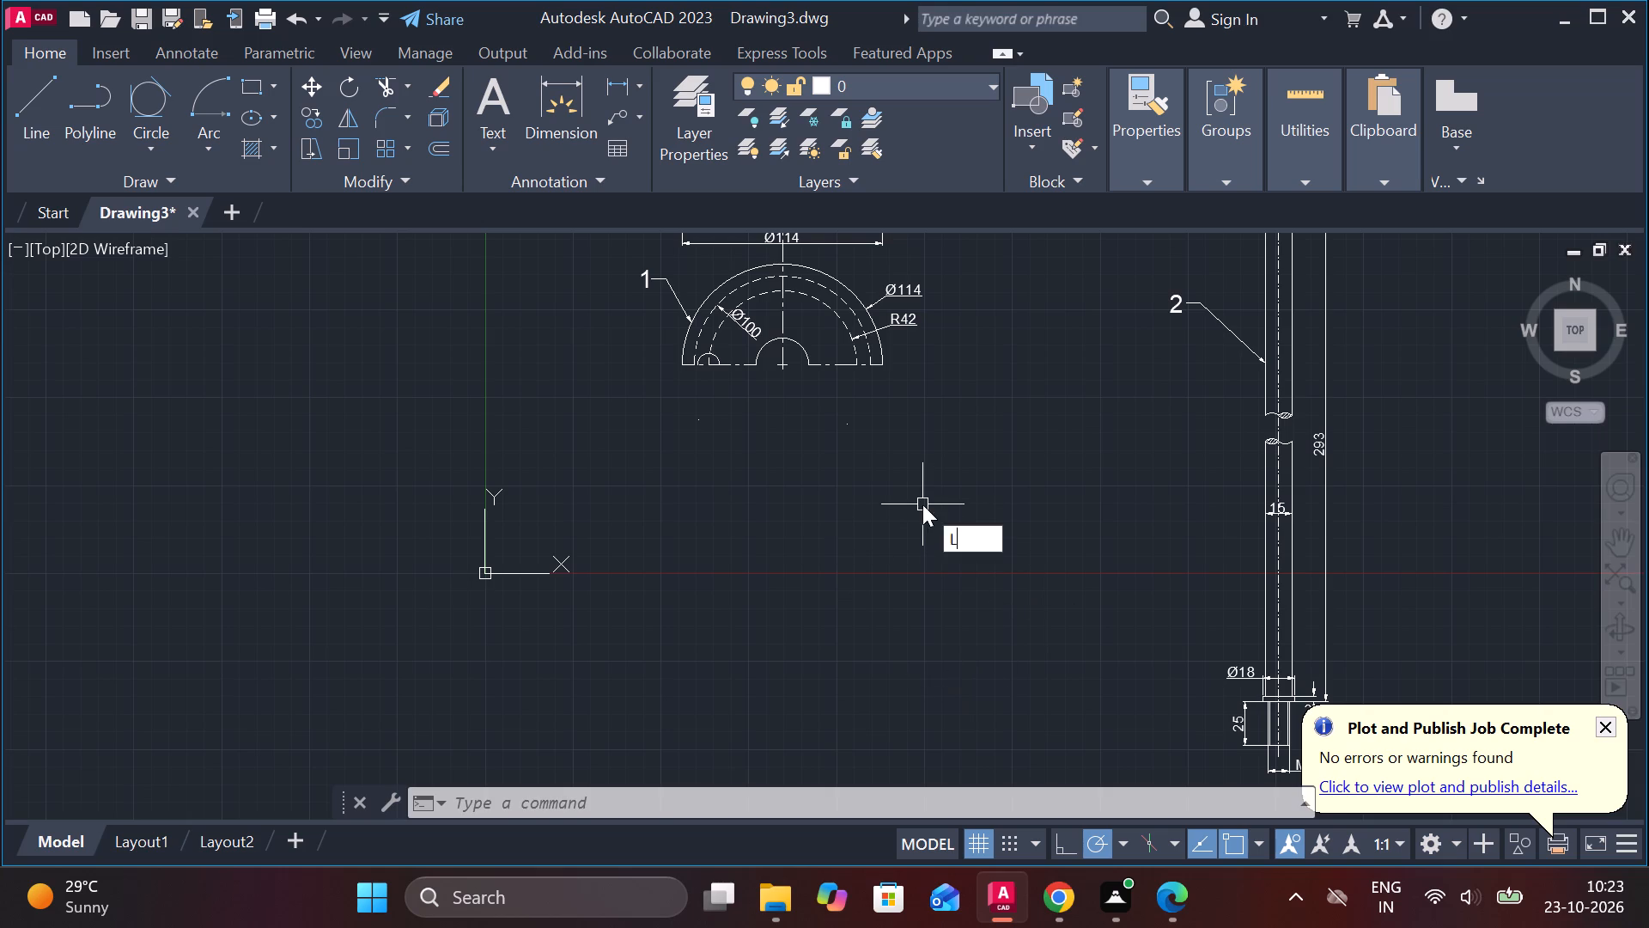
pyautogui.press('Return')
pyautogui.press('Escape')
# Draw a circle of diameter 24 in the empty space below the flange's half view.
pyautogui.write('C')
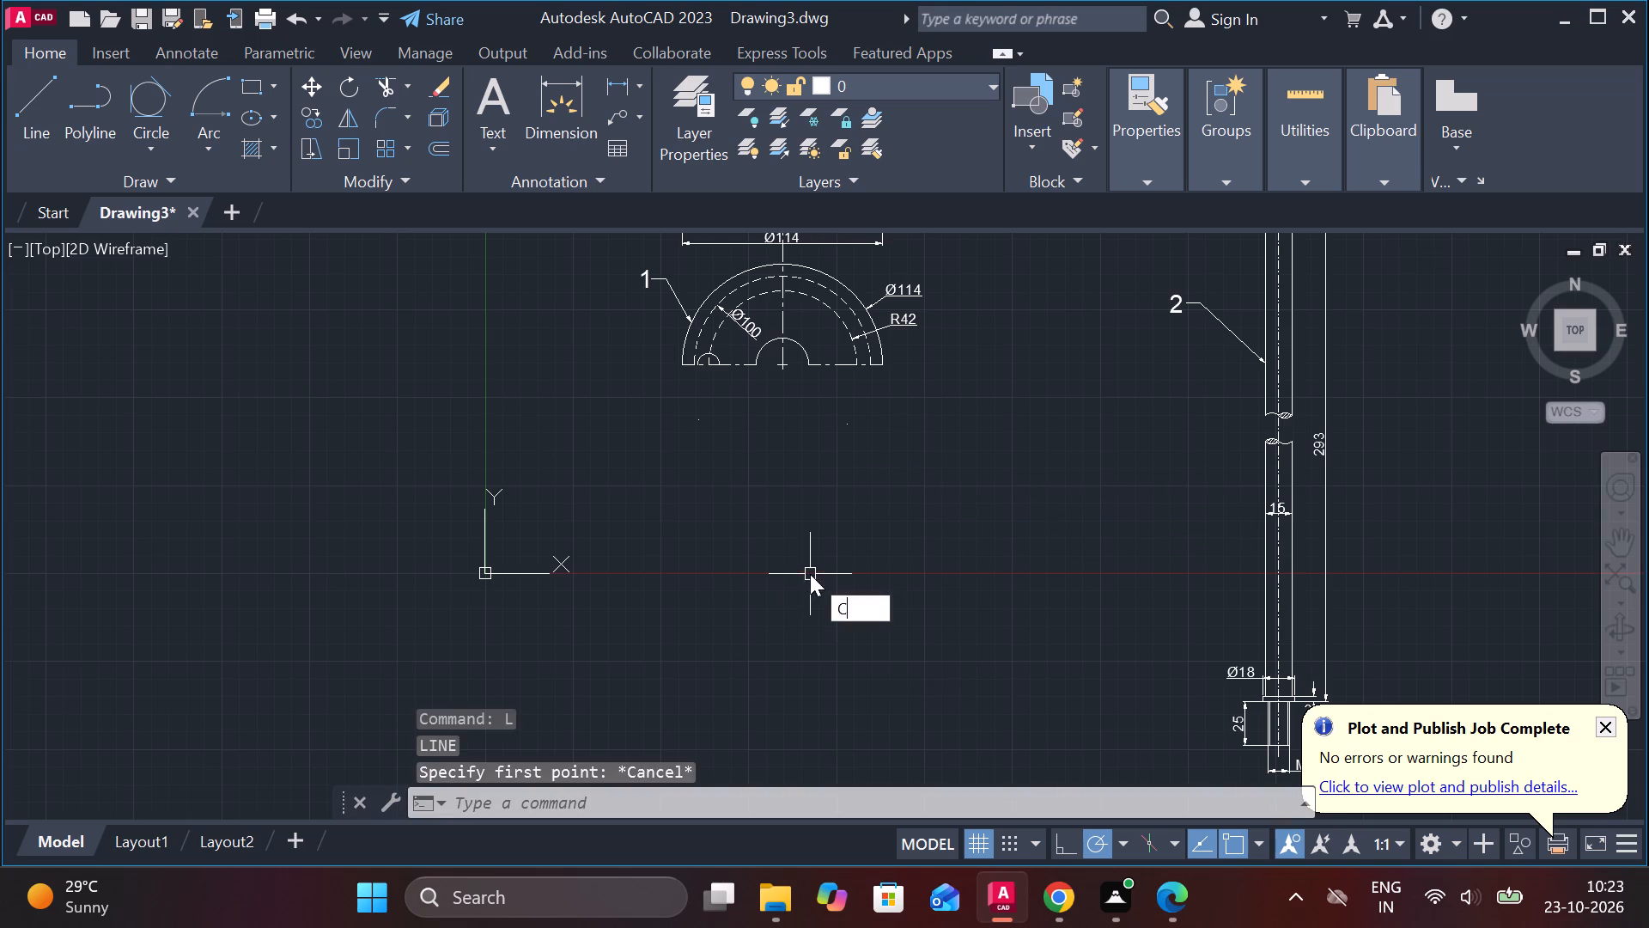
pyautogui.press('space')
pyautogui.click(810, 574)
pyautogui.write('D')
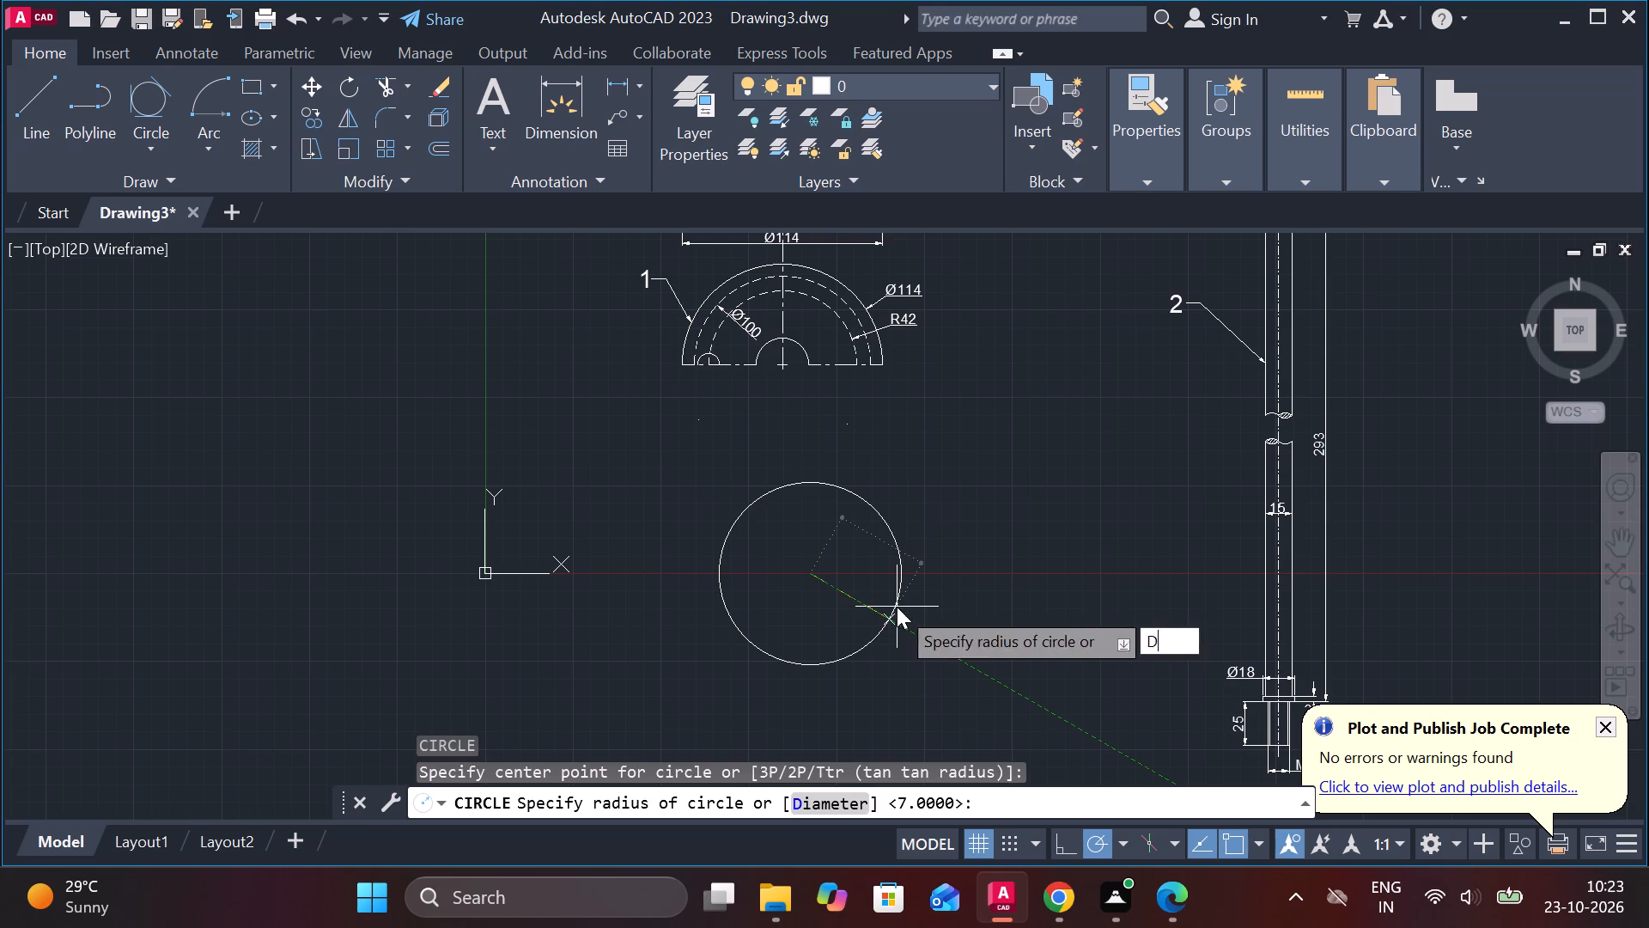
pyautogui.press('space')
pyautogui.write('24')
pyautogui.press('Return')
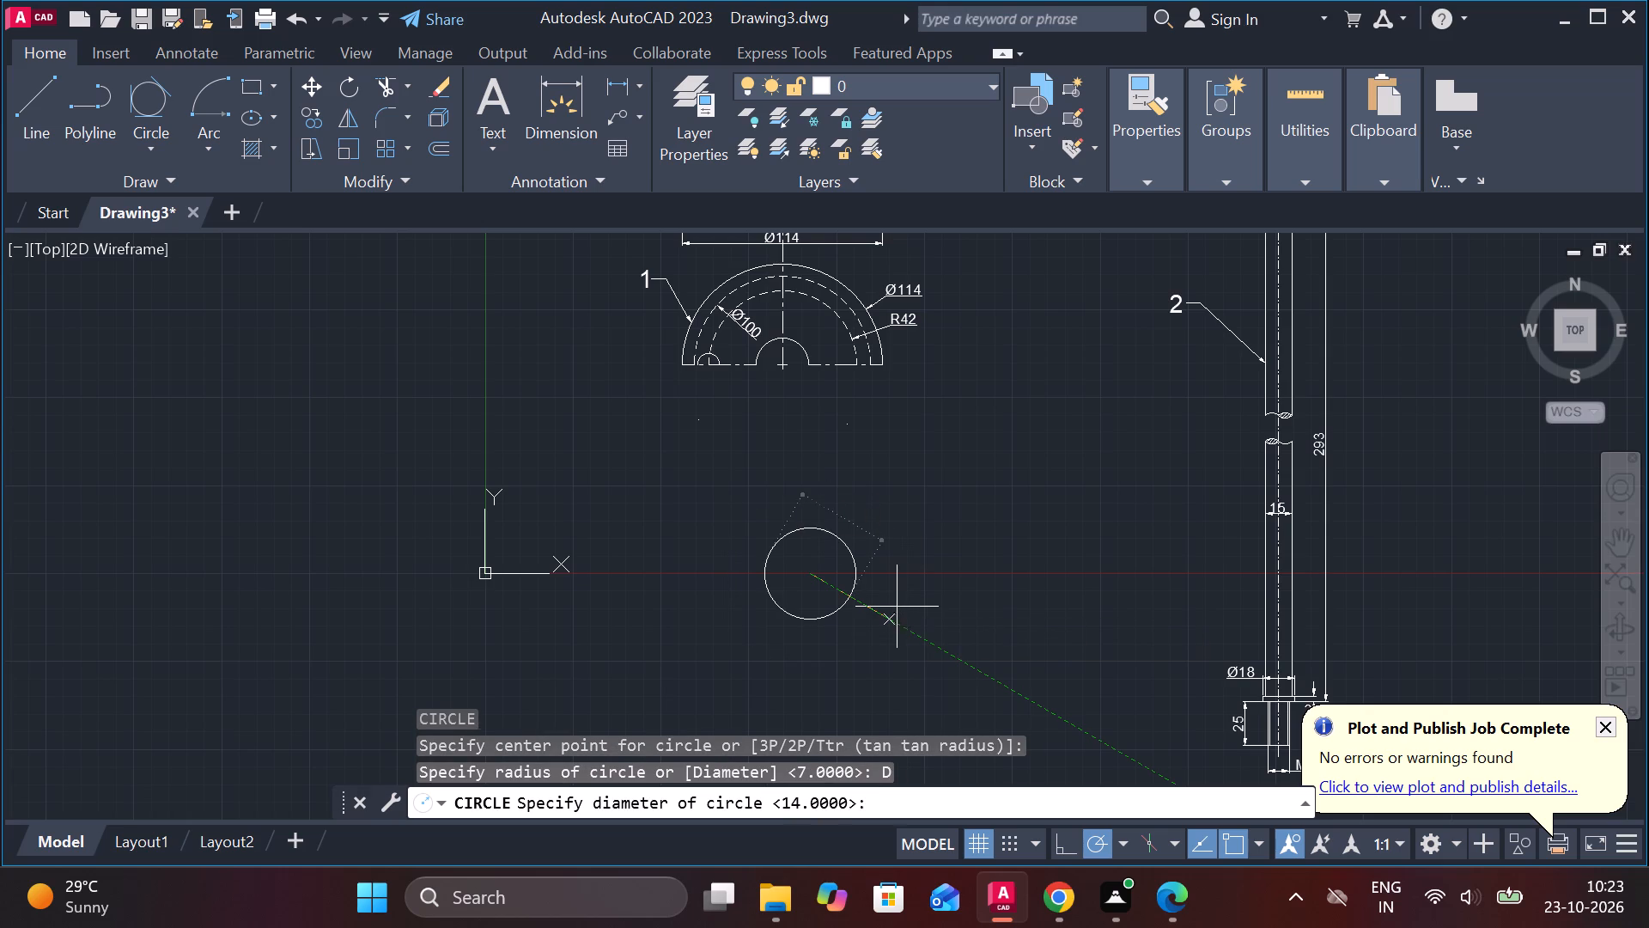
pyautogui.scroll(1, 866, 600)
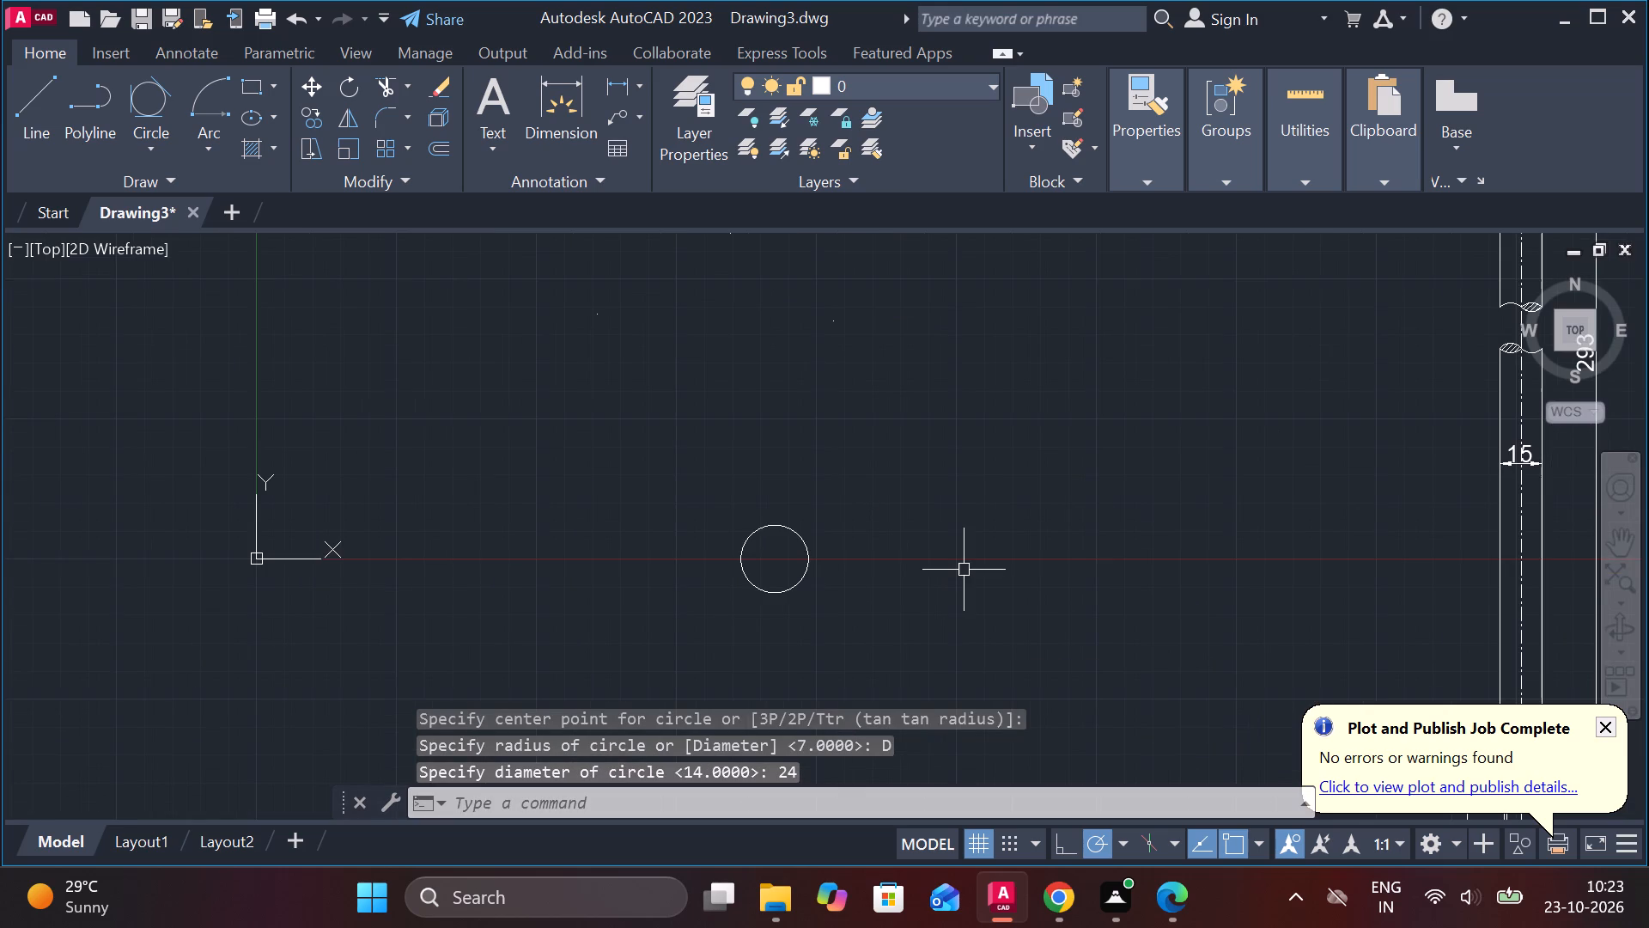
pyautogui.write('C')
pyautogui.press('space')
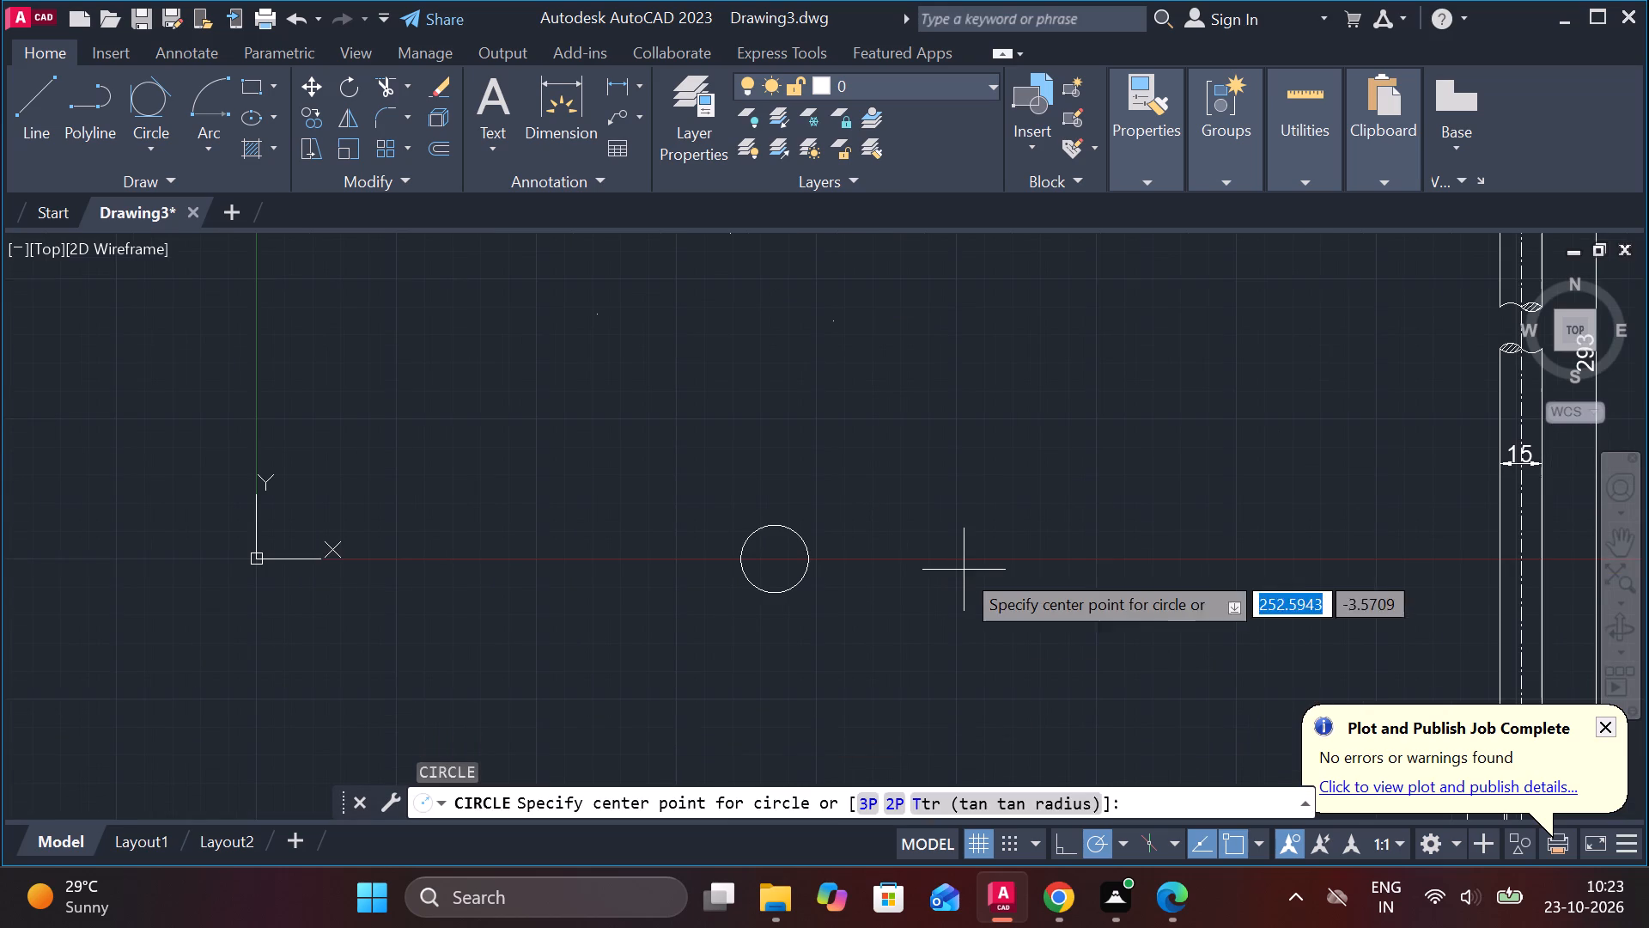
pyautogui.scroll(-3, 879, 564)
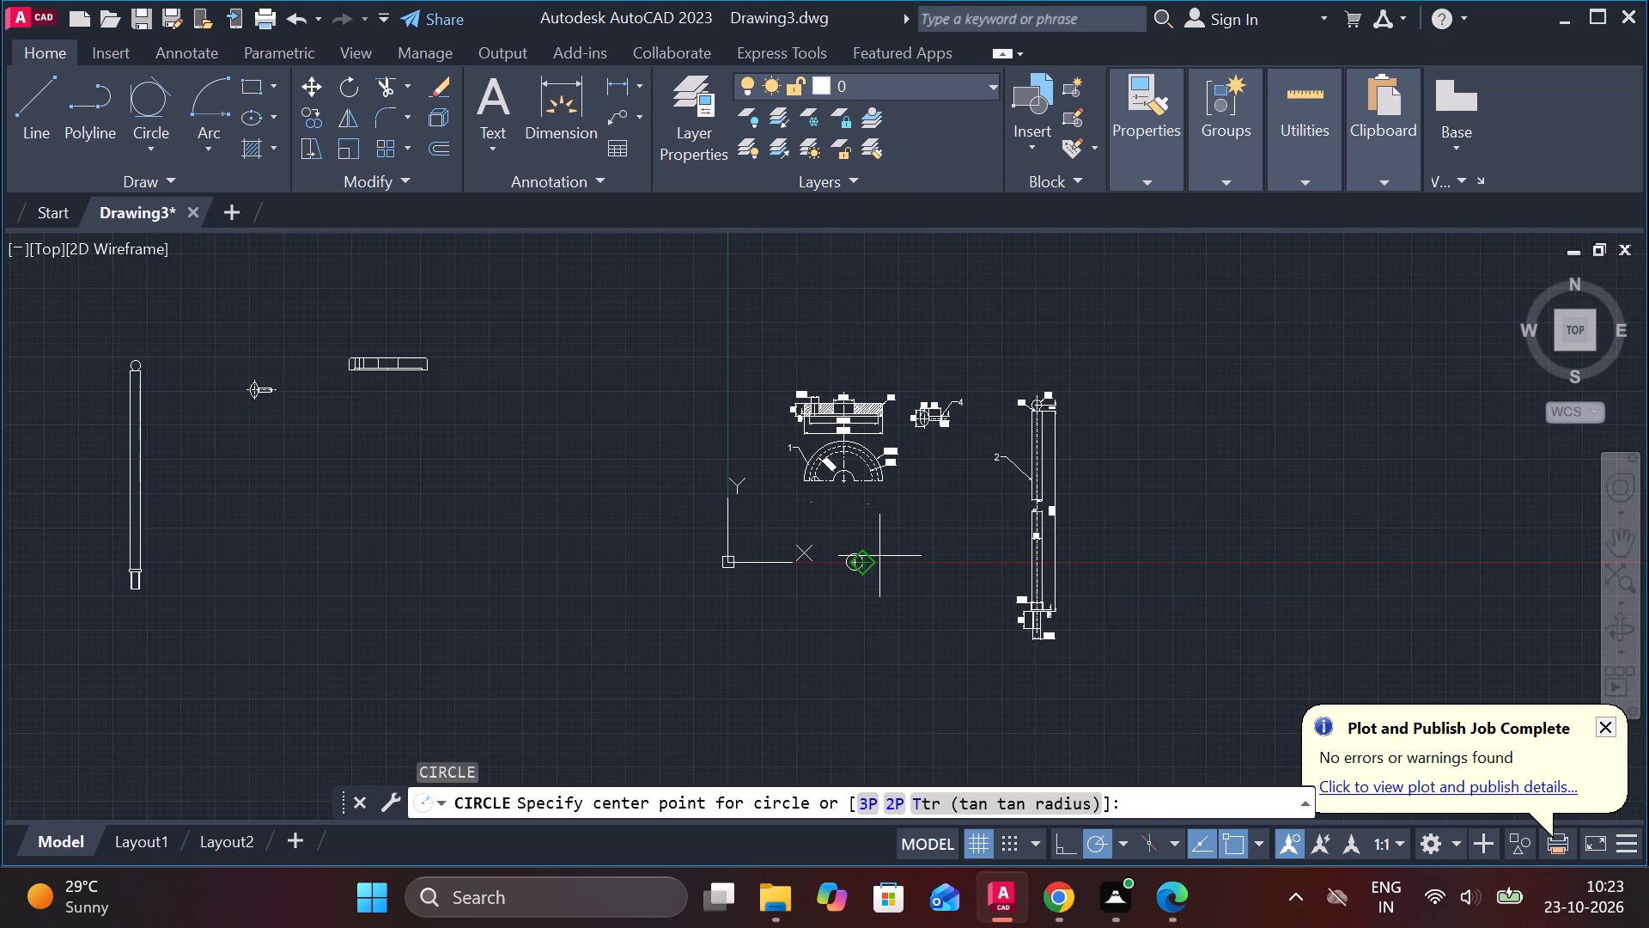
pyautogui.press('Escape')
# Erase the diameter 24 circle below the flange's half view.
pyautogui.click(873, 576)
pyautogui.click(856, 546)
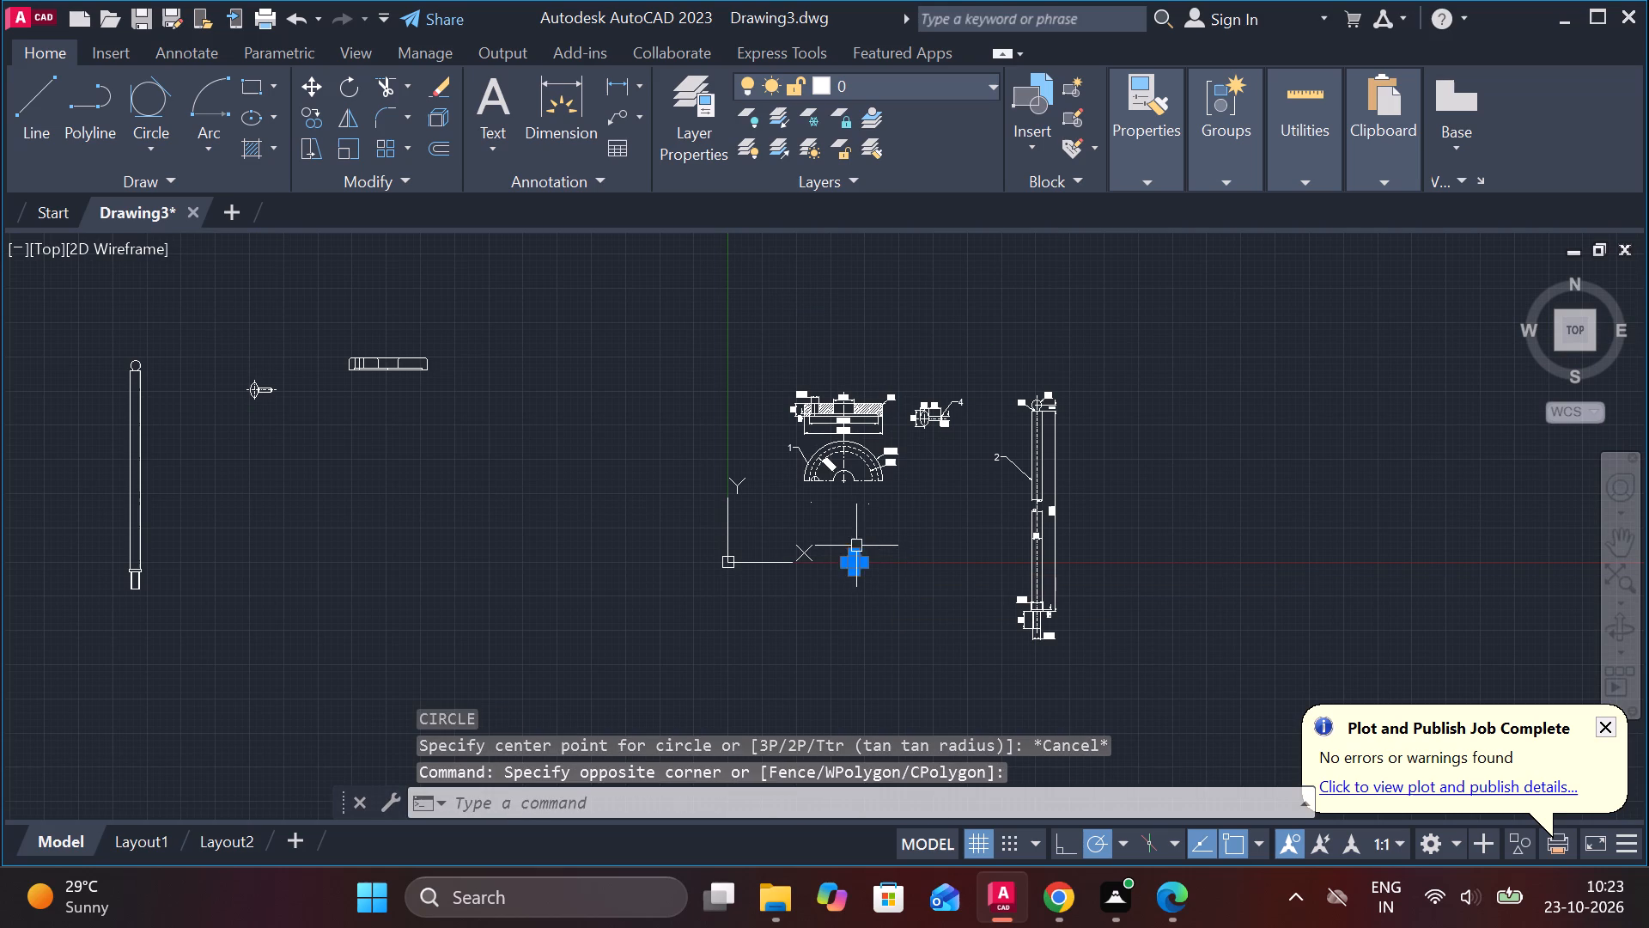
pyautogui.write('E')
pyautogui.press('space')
# Draw a circle of radius 24 in the empty space below the flange's half view.
pyautogui.scroll(2, 843, 577)
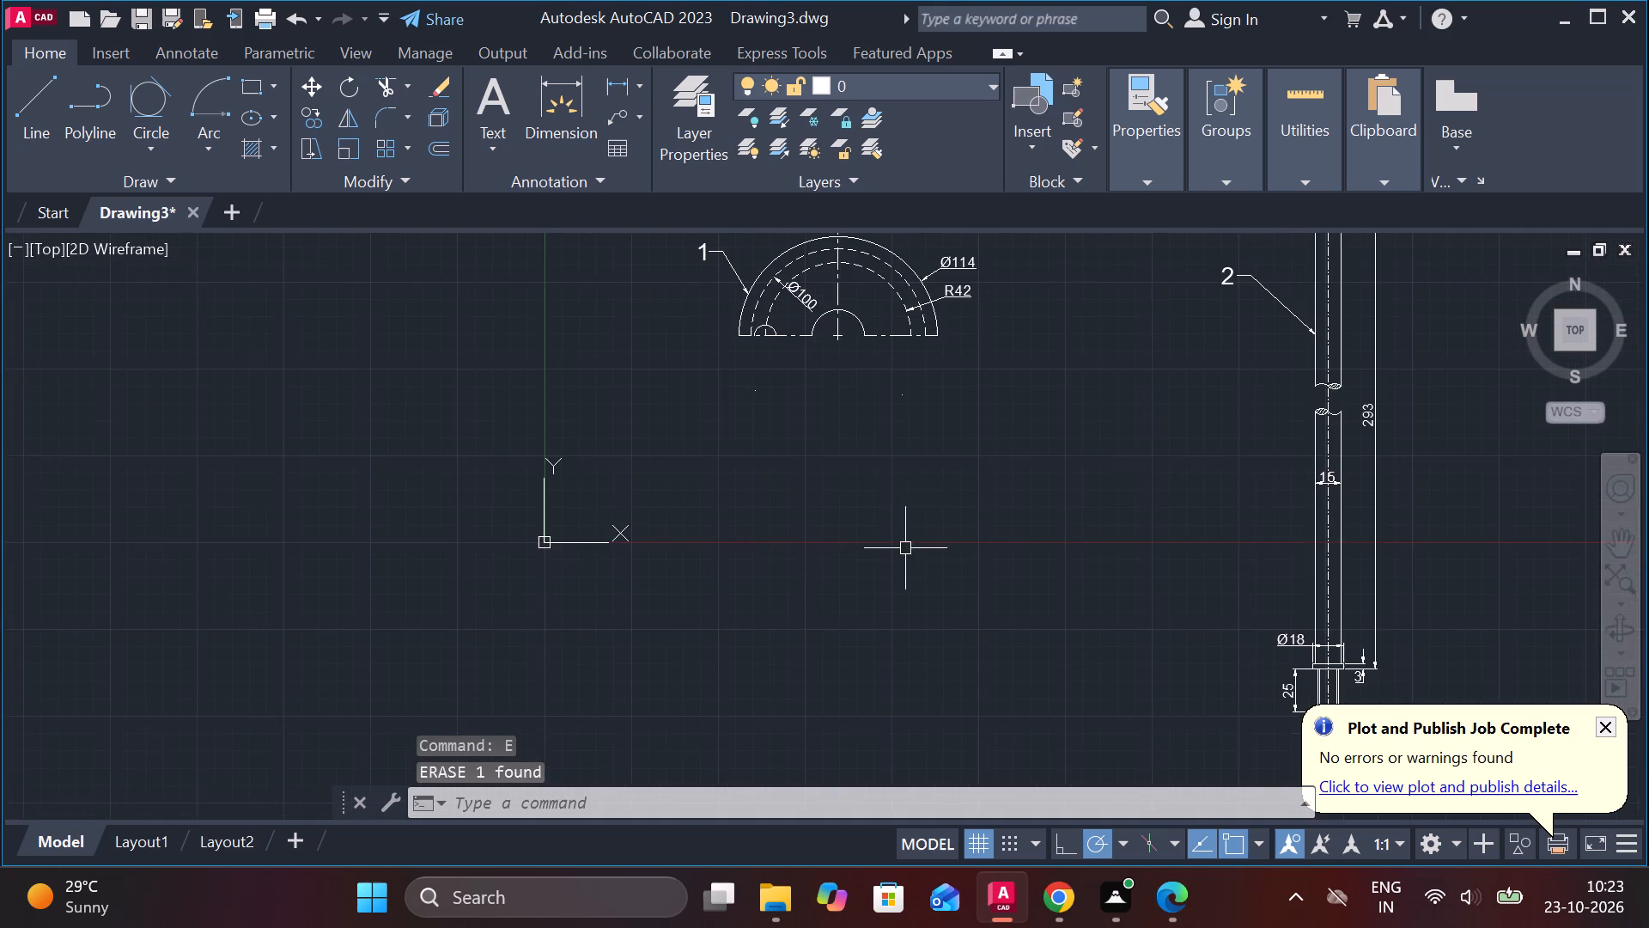
pyautogui.moveTo(905, 548); pyautogui.dragTo(879, 654, button='middle')
pyautogui.press('c')
pyautogui.press('space')
pyautogui.click(867, 605)
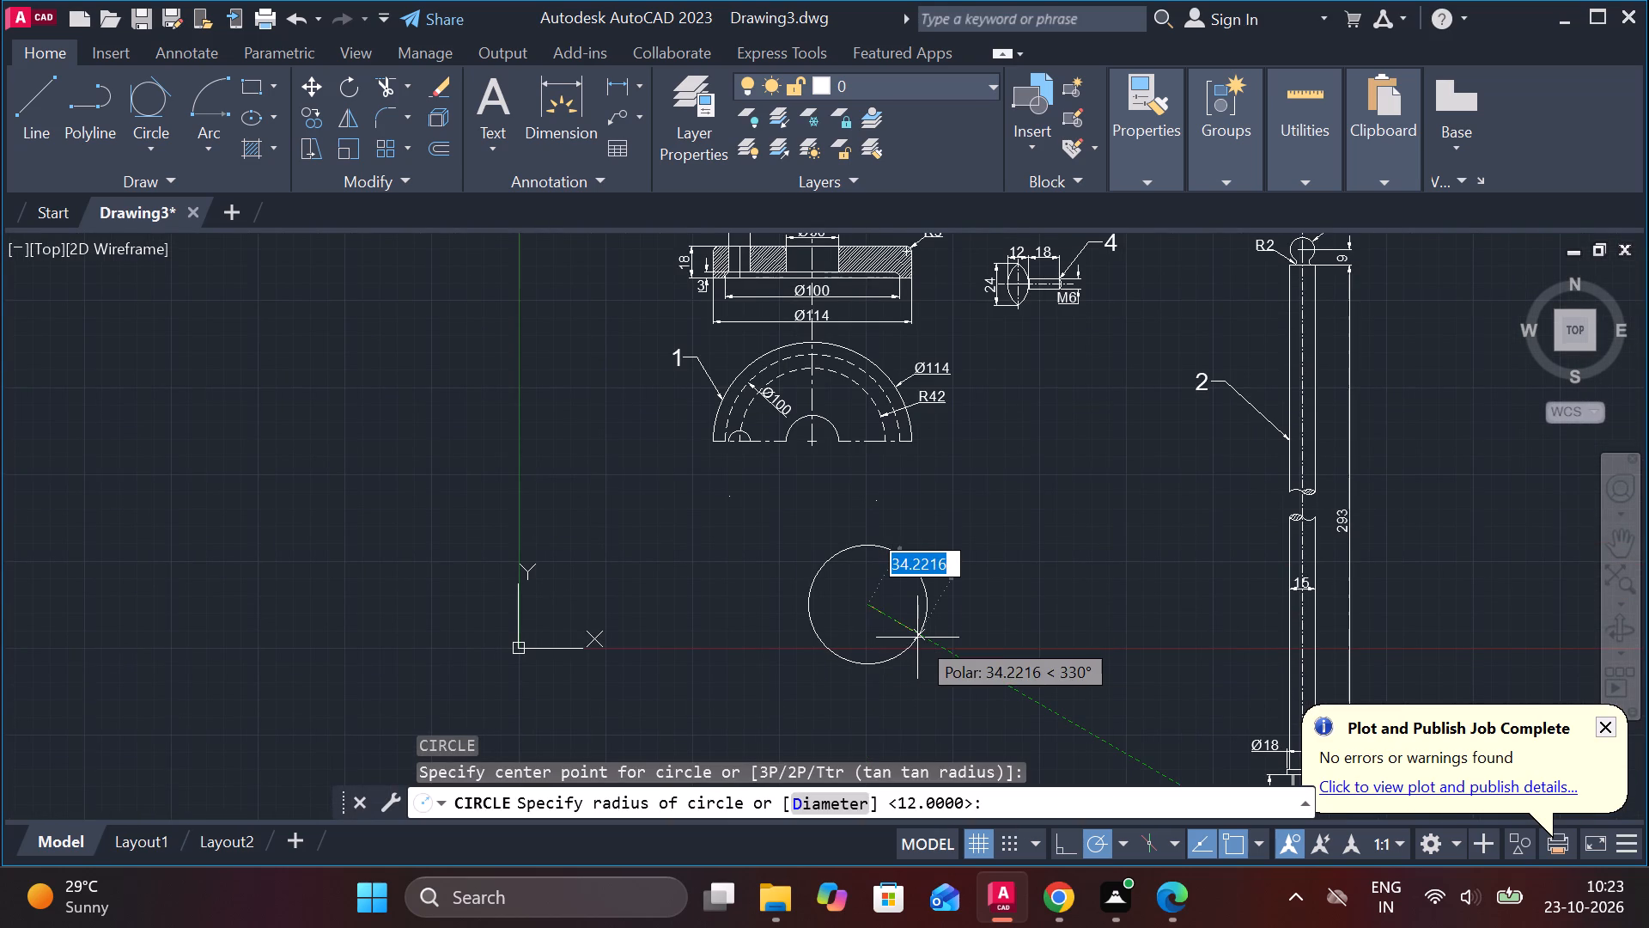
pyautogui.press('2')
pyautogui.press('4')
pyautogui.press('Return')
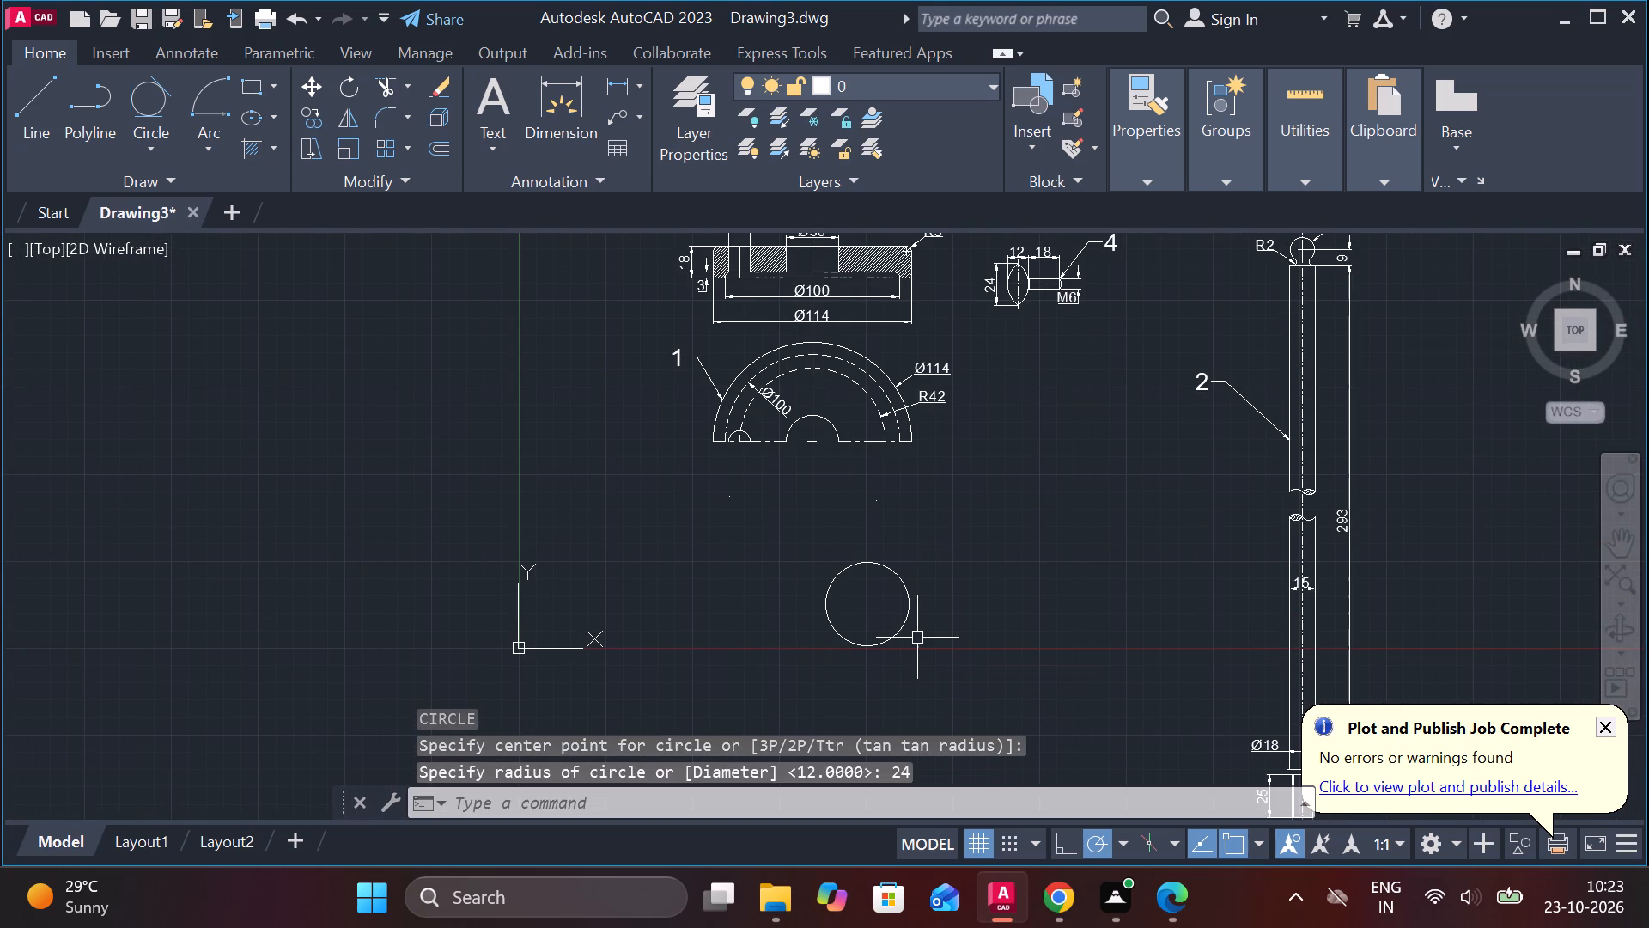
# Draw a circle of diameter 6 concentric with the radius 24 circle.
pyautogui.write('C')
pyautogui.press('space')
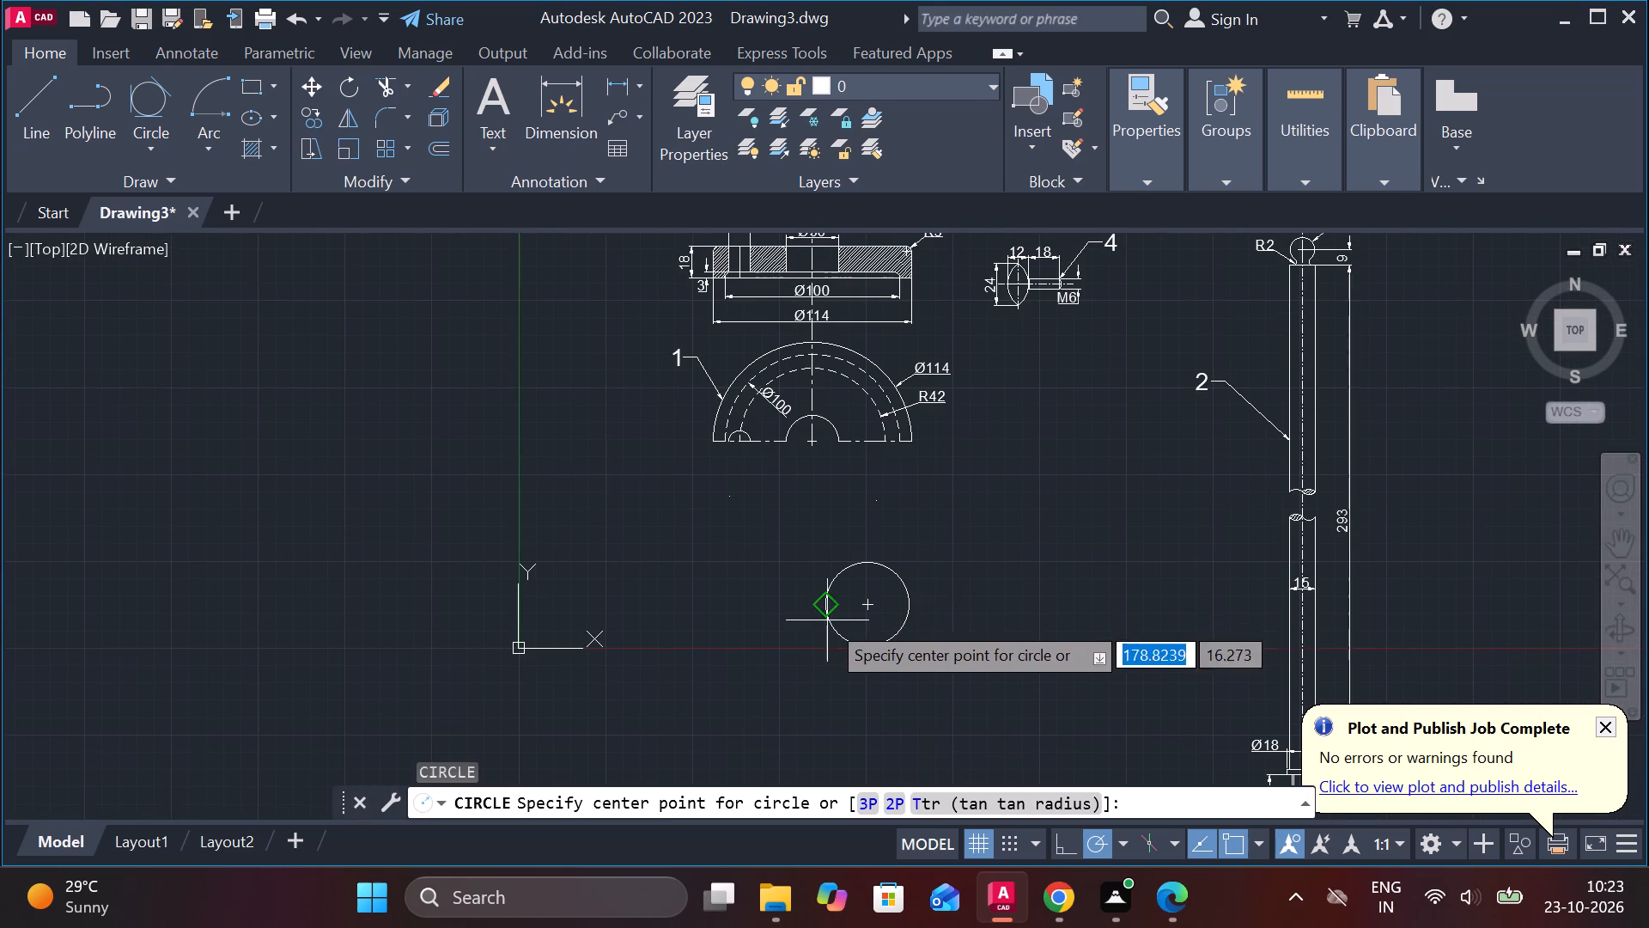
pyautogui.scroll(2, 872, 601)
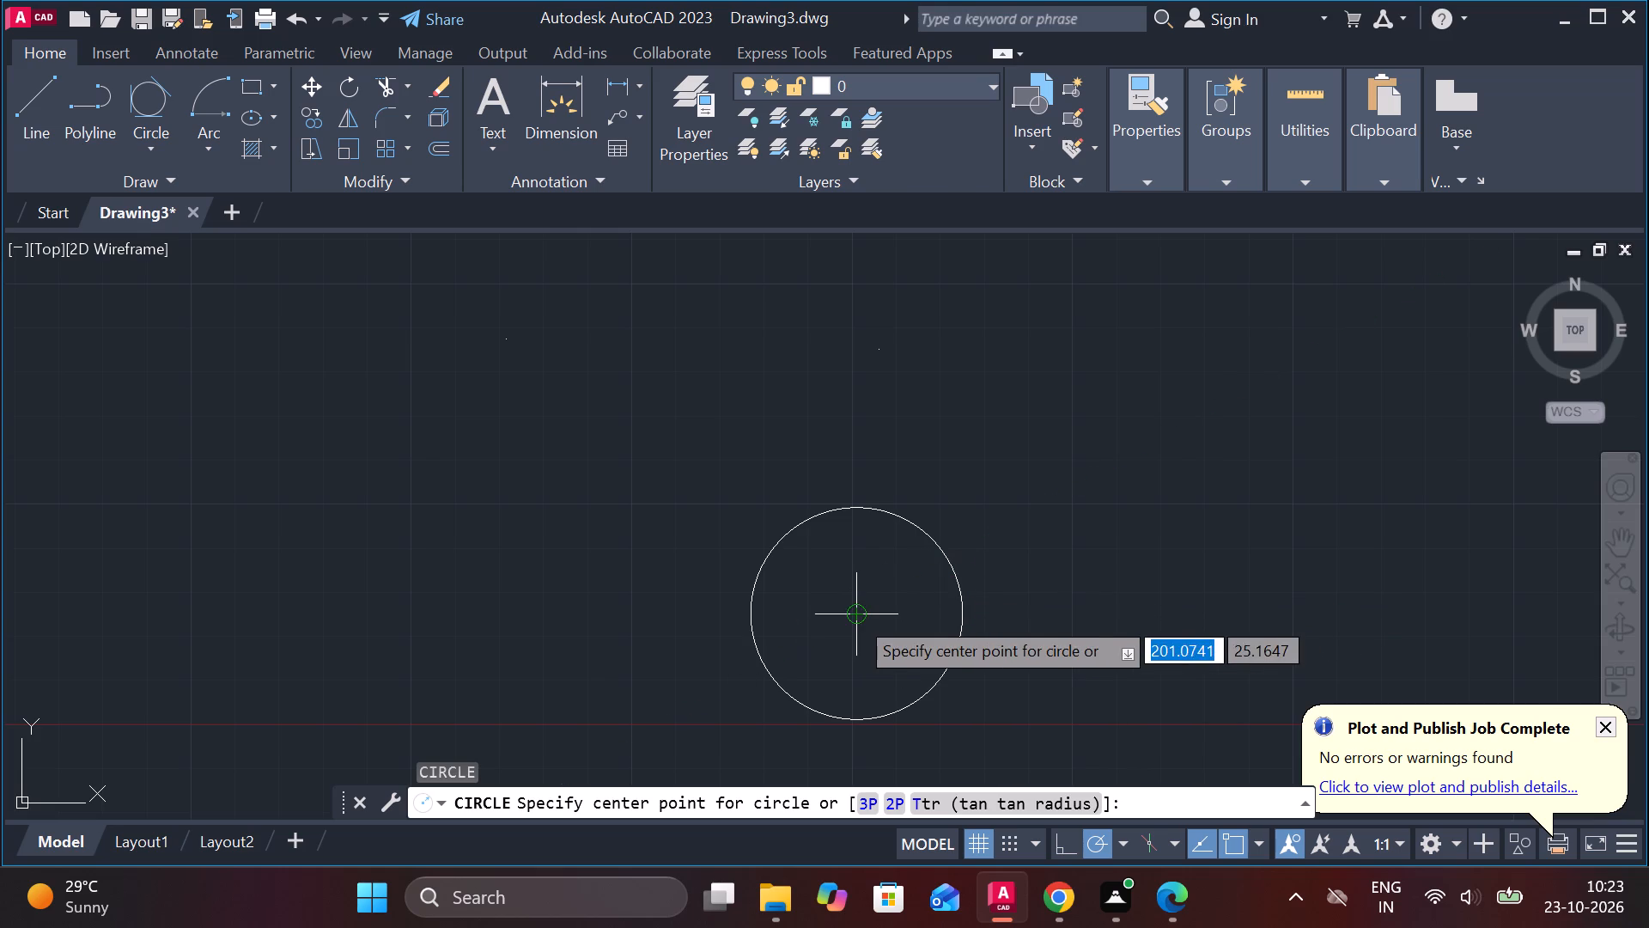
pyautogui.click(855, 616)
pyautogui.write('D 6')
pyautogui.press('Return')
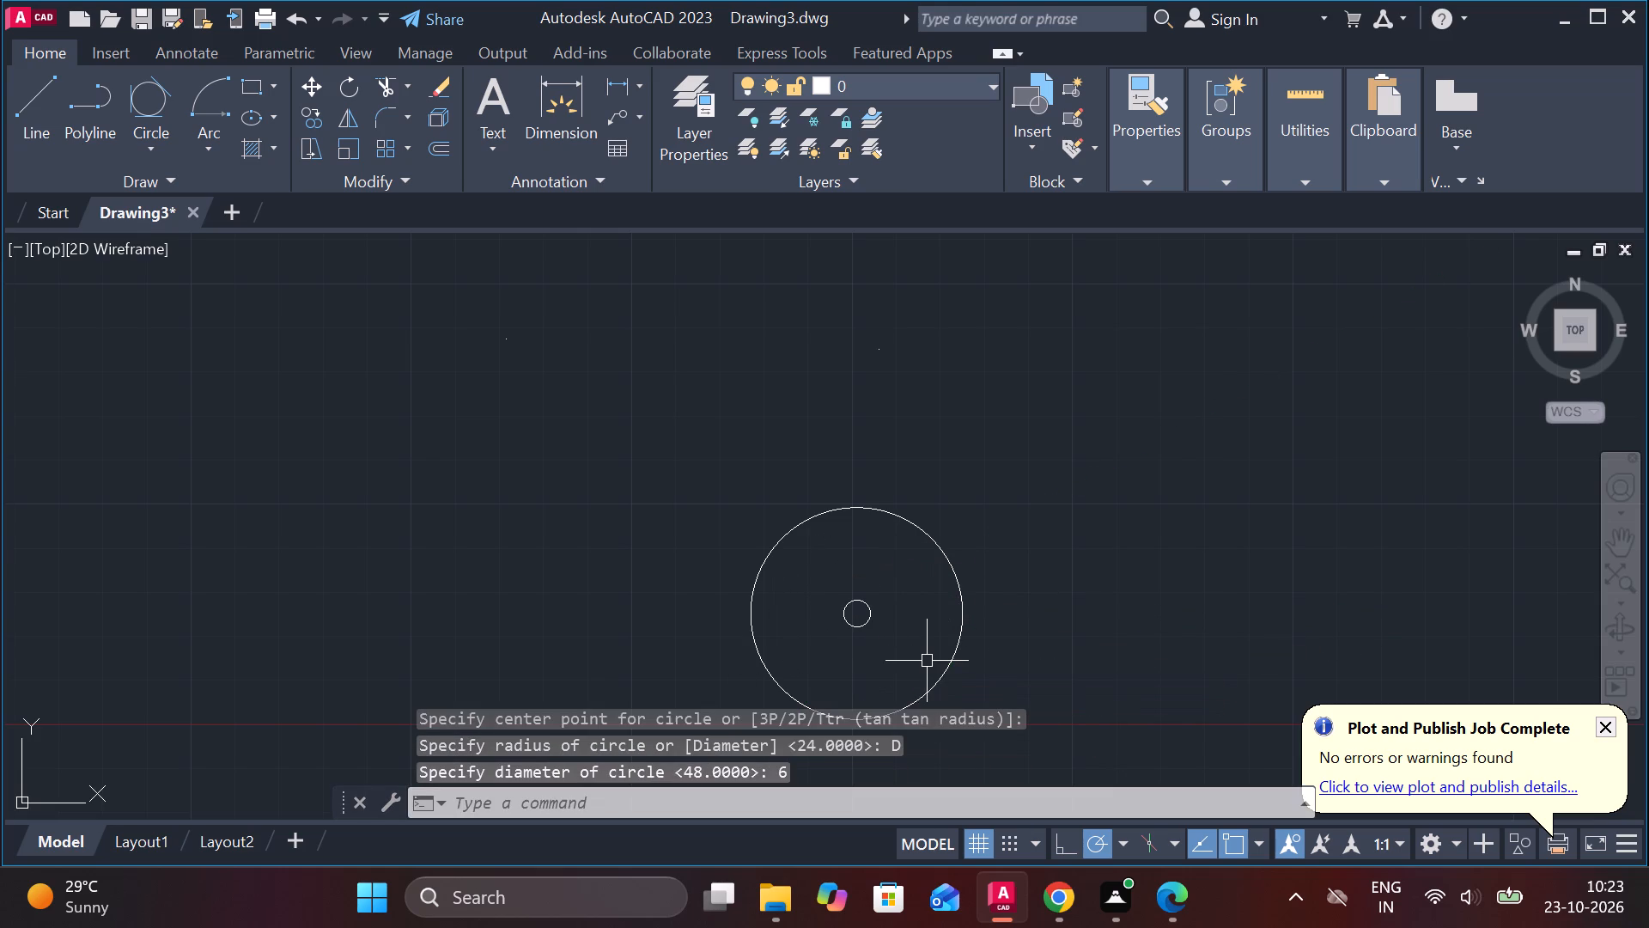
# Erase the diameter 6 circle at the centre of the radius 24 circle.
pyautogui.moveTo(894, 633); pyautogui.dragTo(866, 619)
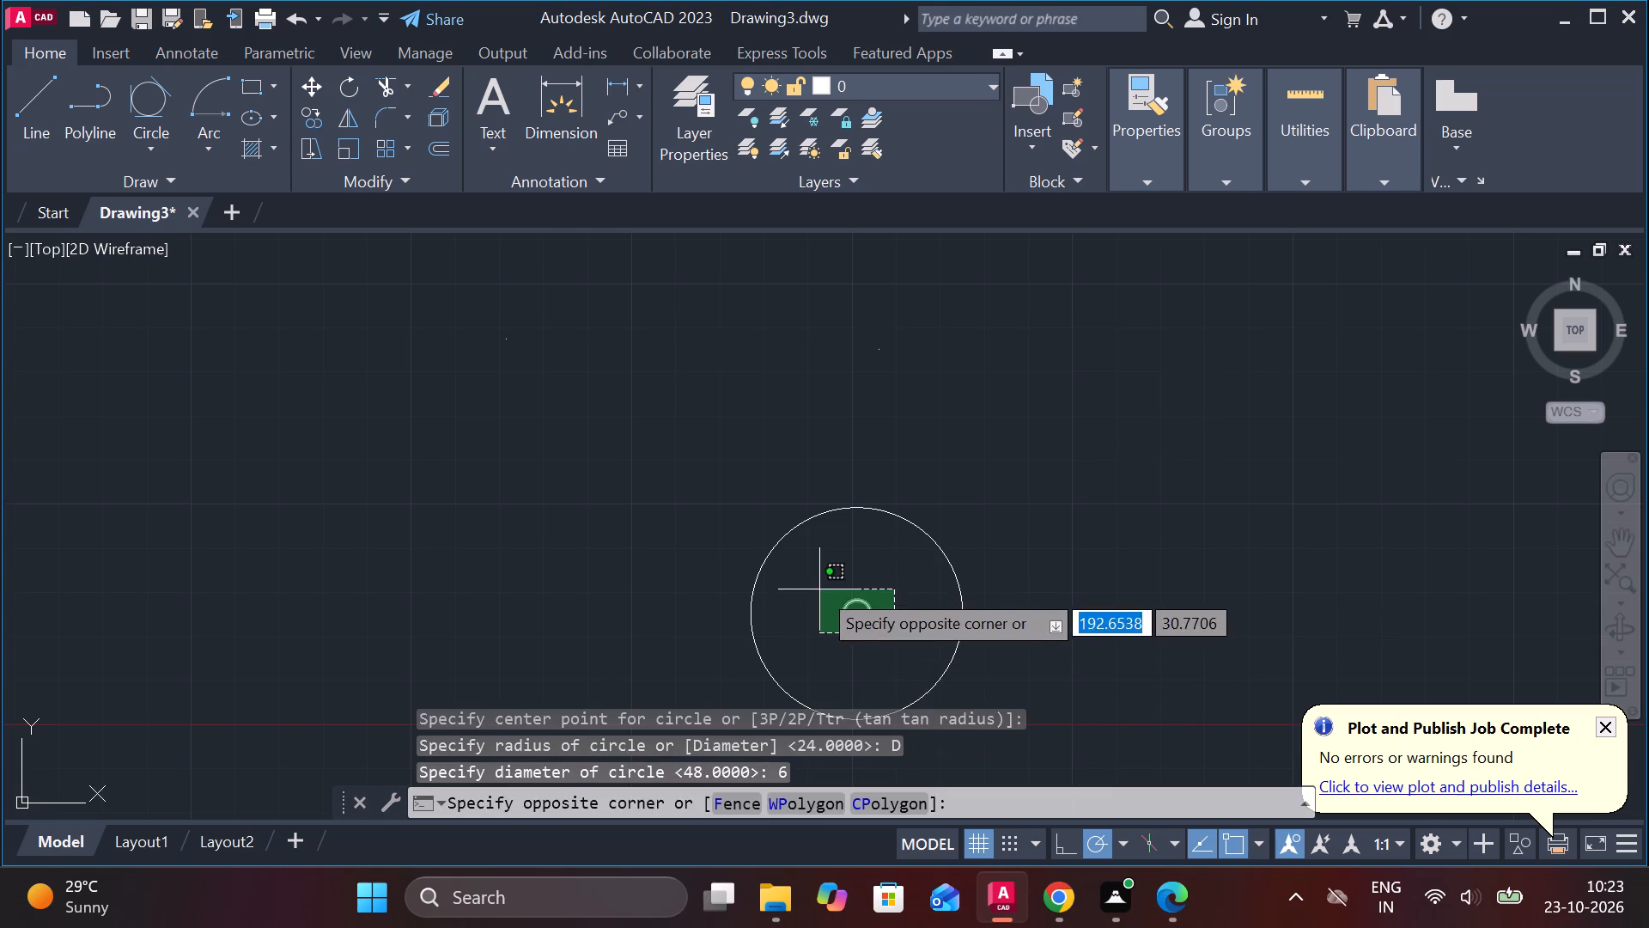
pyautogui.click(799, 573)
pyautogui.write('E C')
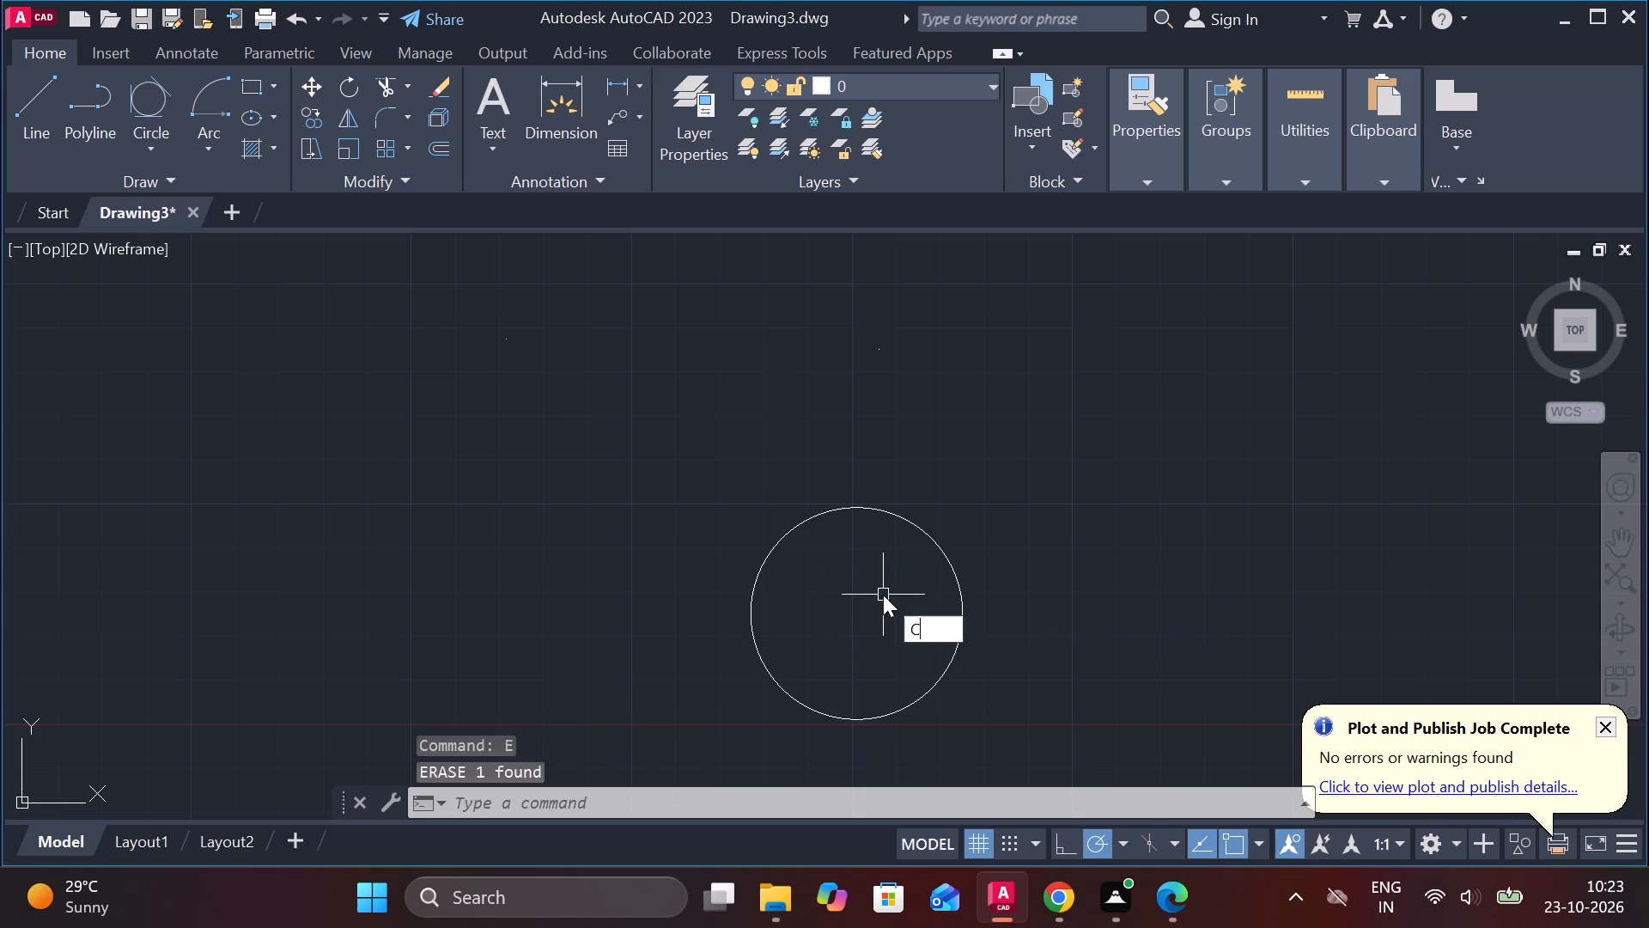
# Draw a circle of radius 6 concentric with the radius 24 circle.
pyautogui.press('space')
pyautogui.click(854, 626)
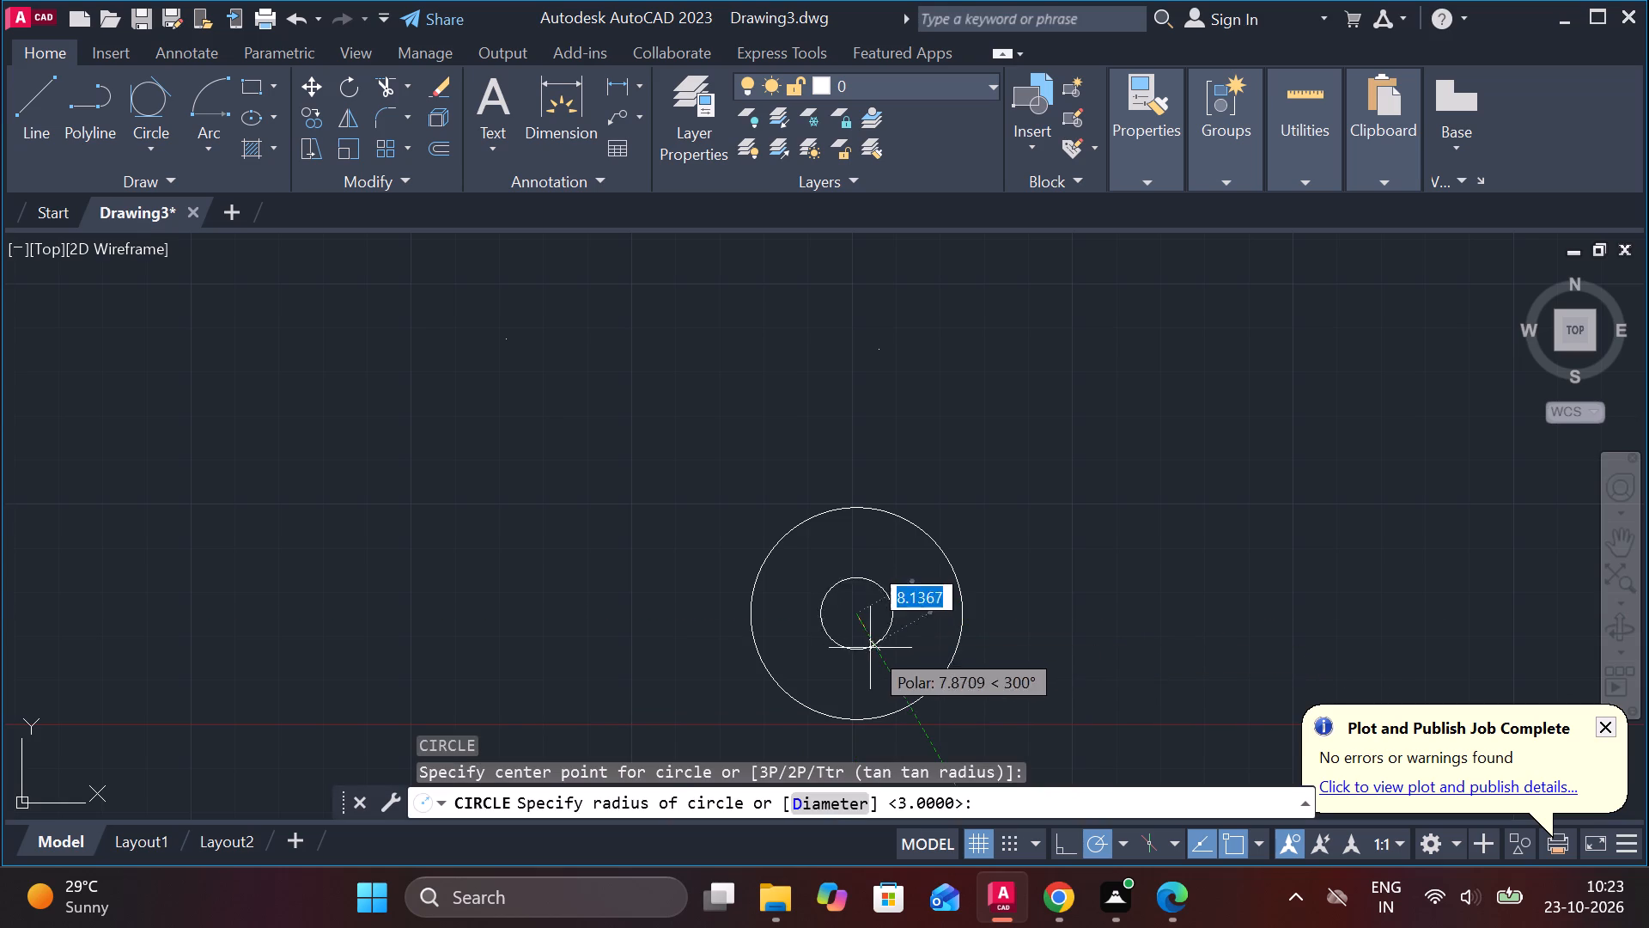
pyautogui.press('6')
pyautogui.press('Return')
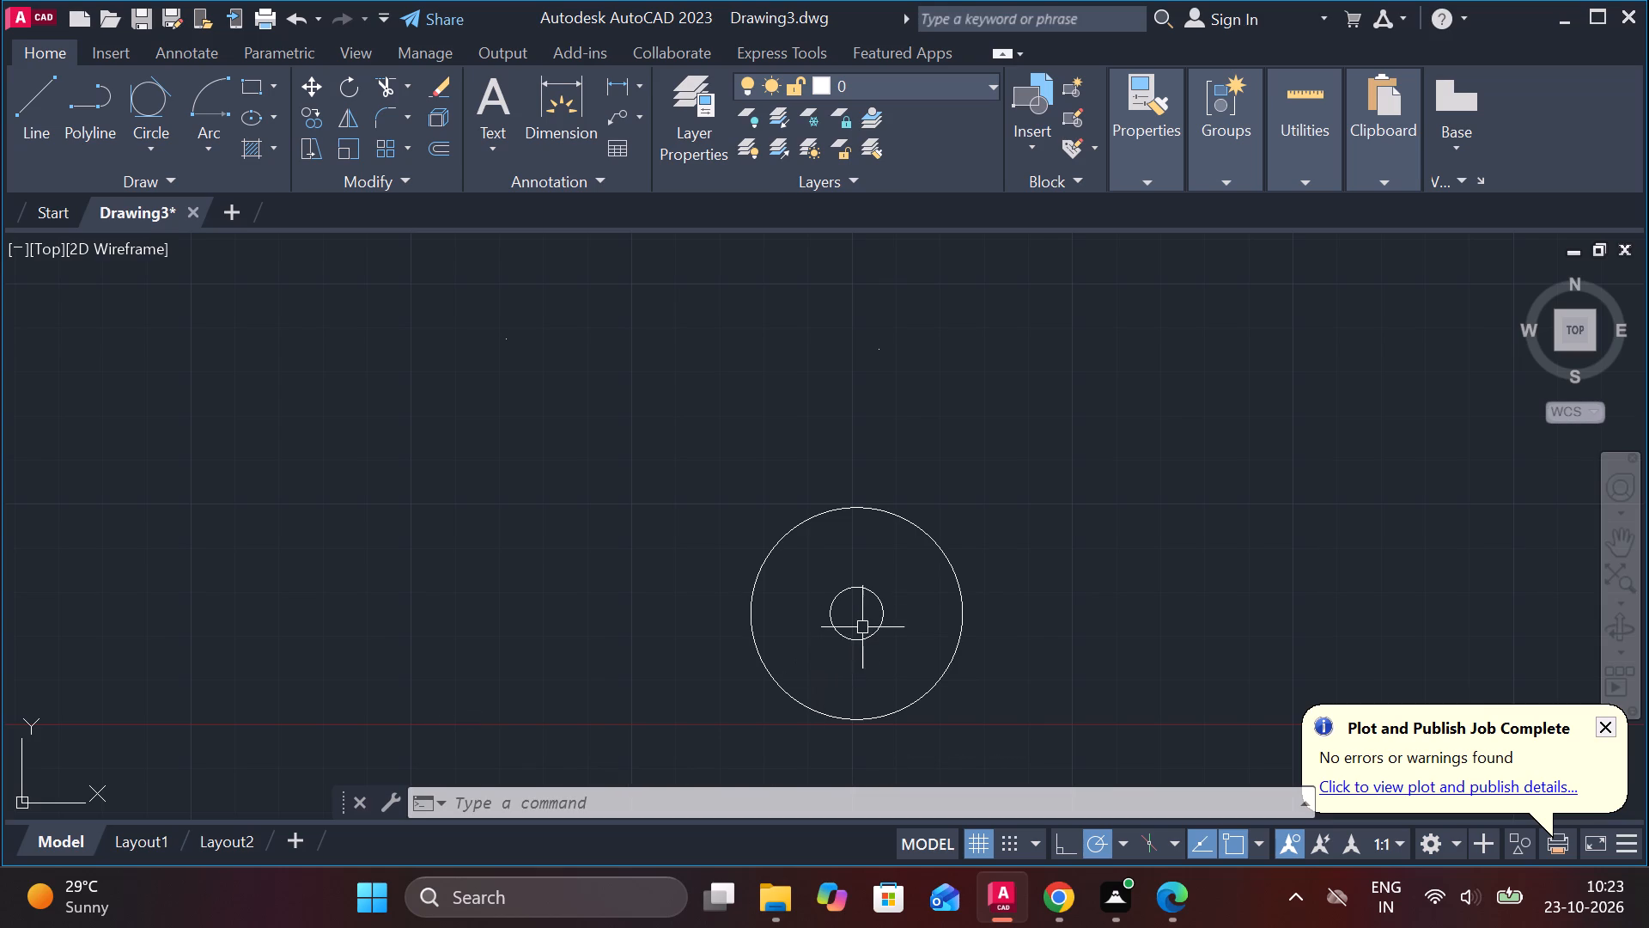
# Erase both concentric circles, the radius 24 circle and the radius 6 circle inside it.
pyautogui.click(882, 612)
pyautogui.moveTo(1025, 646); pyautogui.dragTo(995, 625)
pyautogui.click(860, 497)
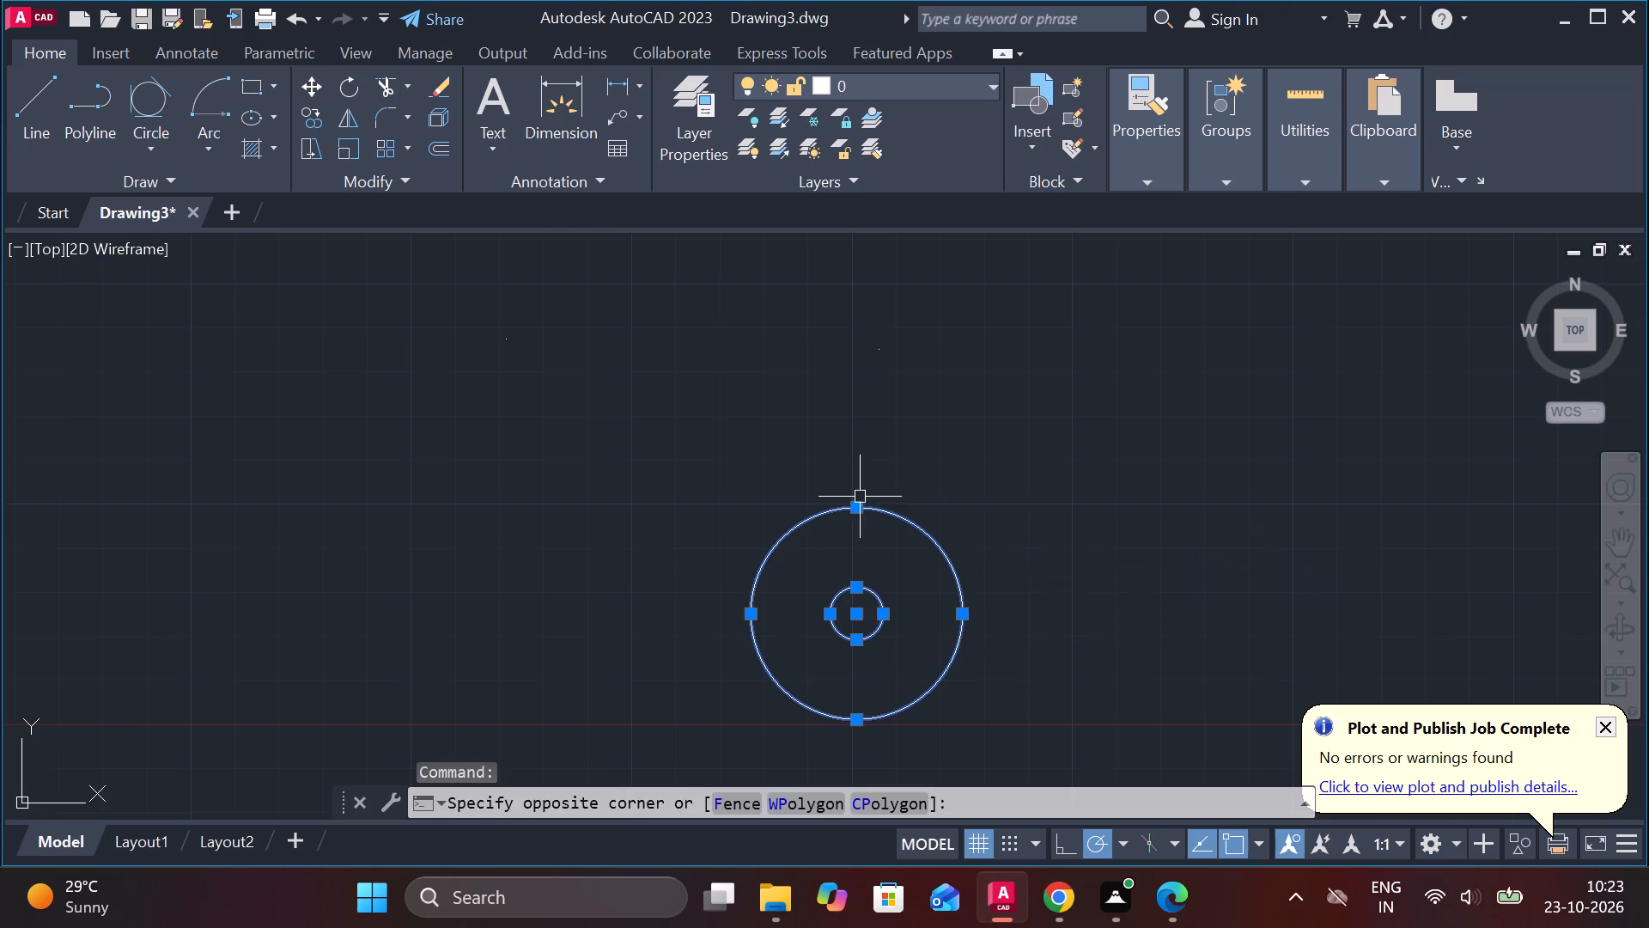
pyautogui.write('E')
pyautogui.press('space')
# Draw a circle of diameter 24 in the empty space below the flange's half view.
pyautogui.write('C')
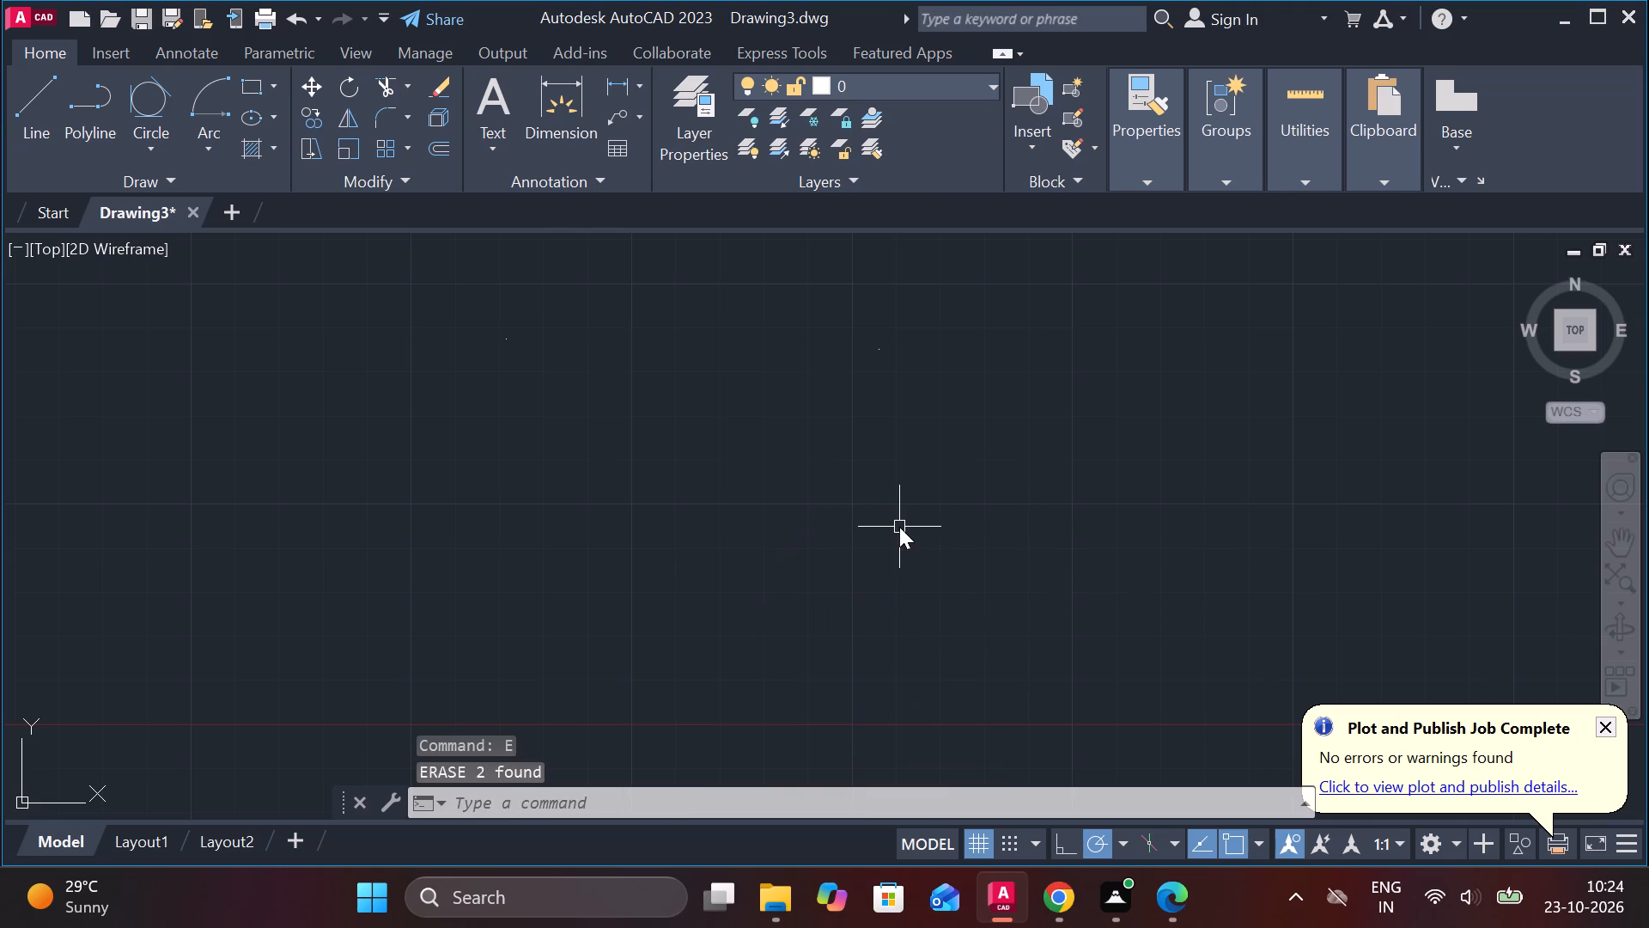
pyautogui.press('space')
pyautogui.click(887, 520)
pyautogui.press('d')
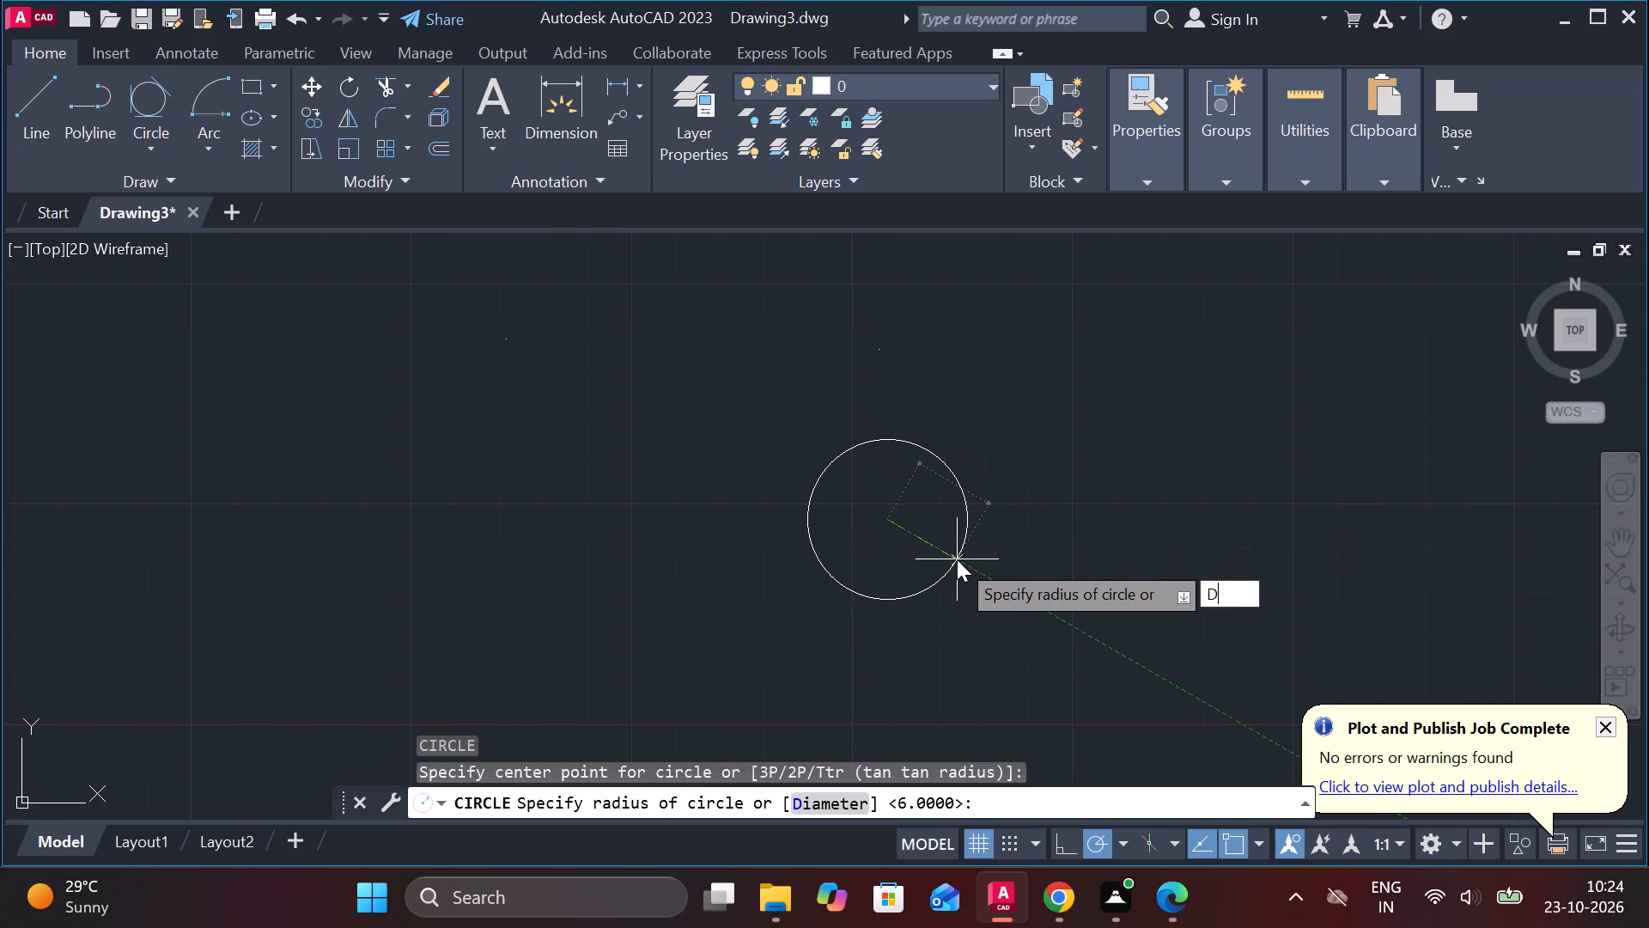
pyautogui.press('space')
pyautogui.write('24')
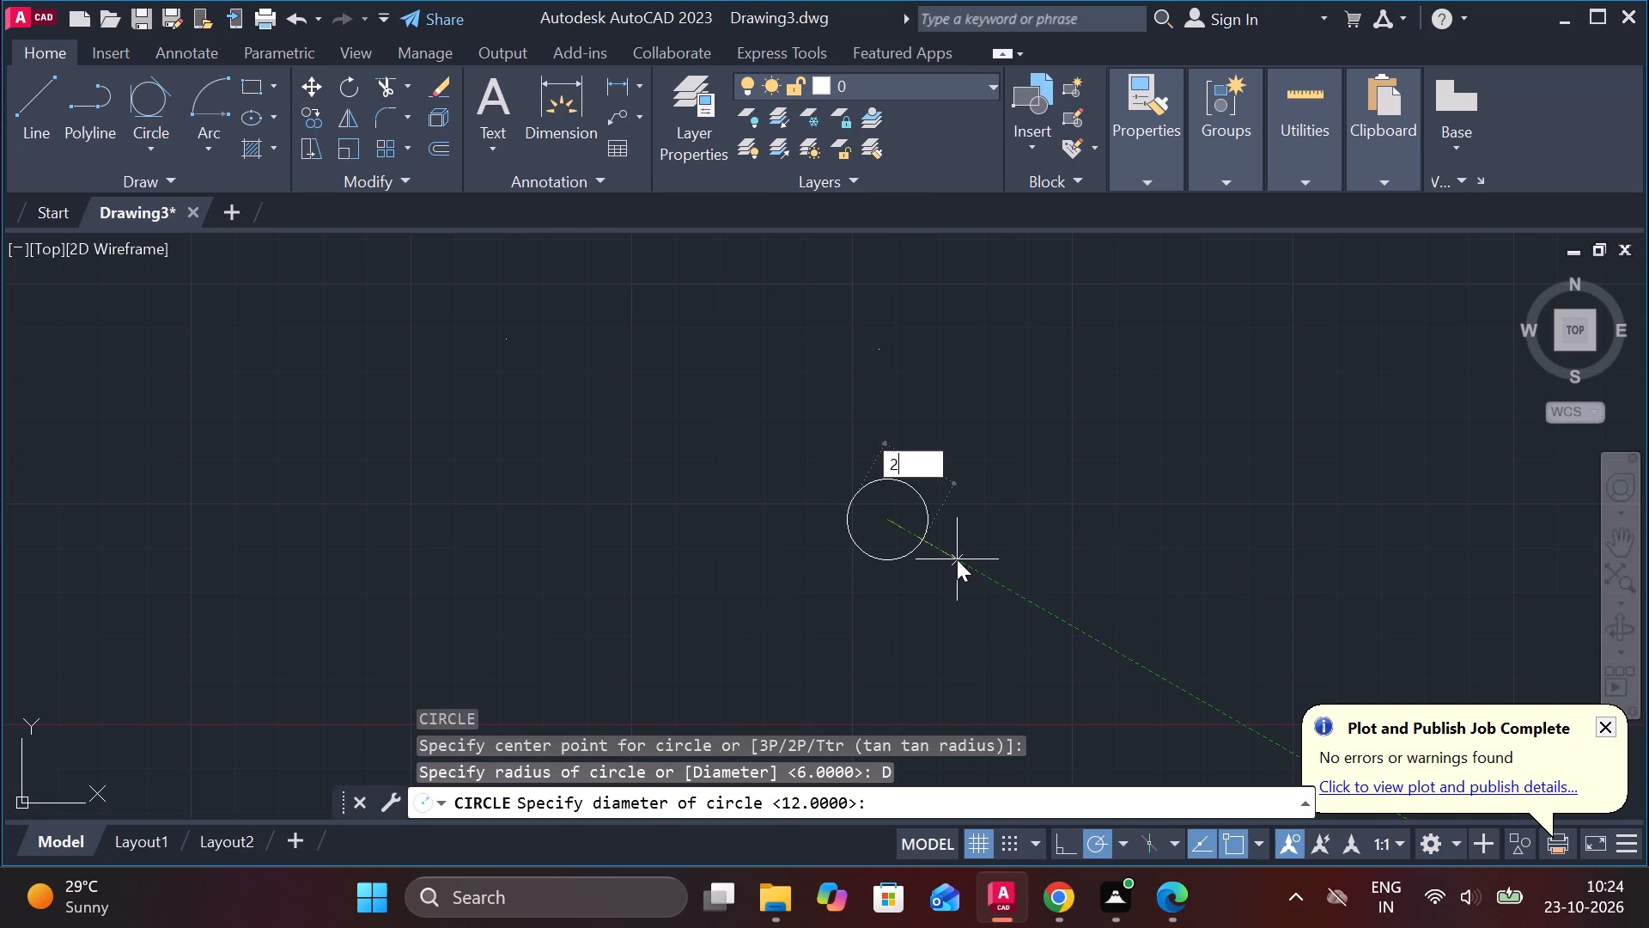
pyautogui.press('space')
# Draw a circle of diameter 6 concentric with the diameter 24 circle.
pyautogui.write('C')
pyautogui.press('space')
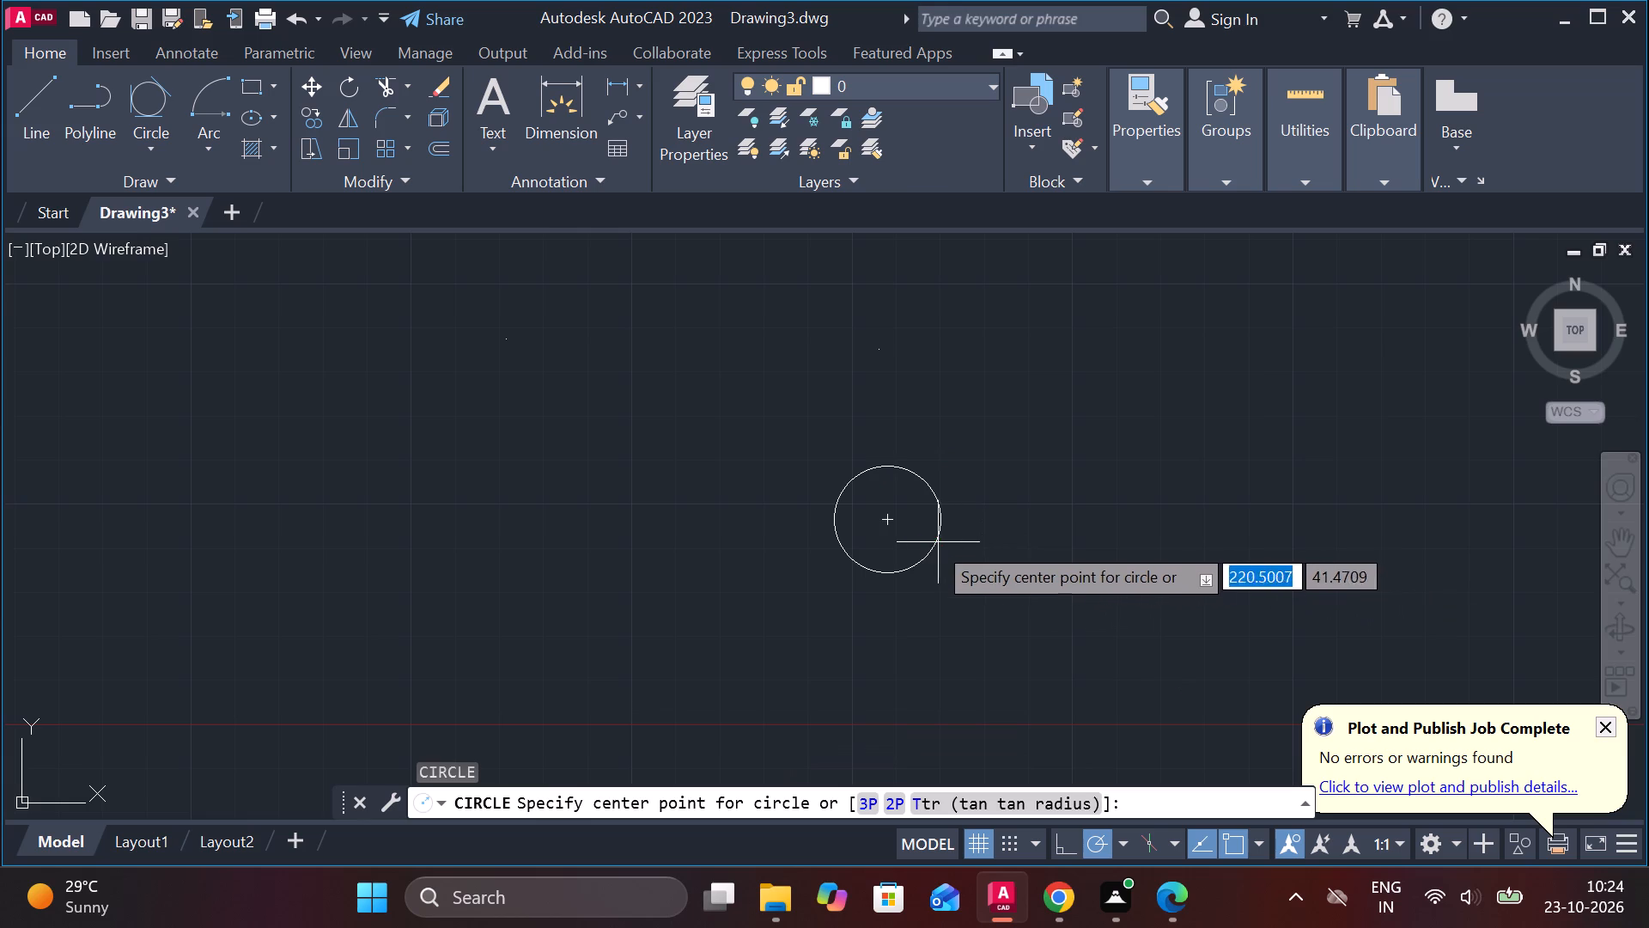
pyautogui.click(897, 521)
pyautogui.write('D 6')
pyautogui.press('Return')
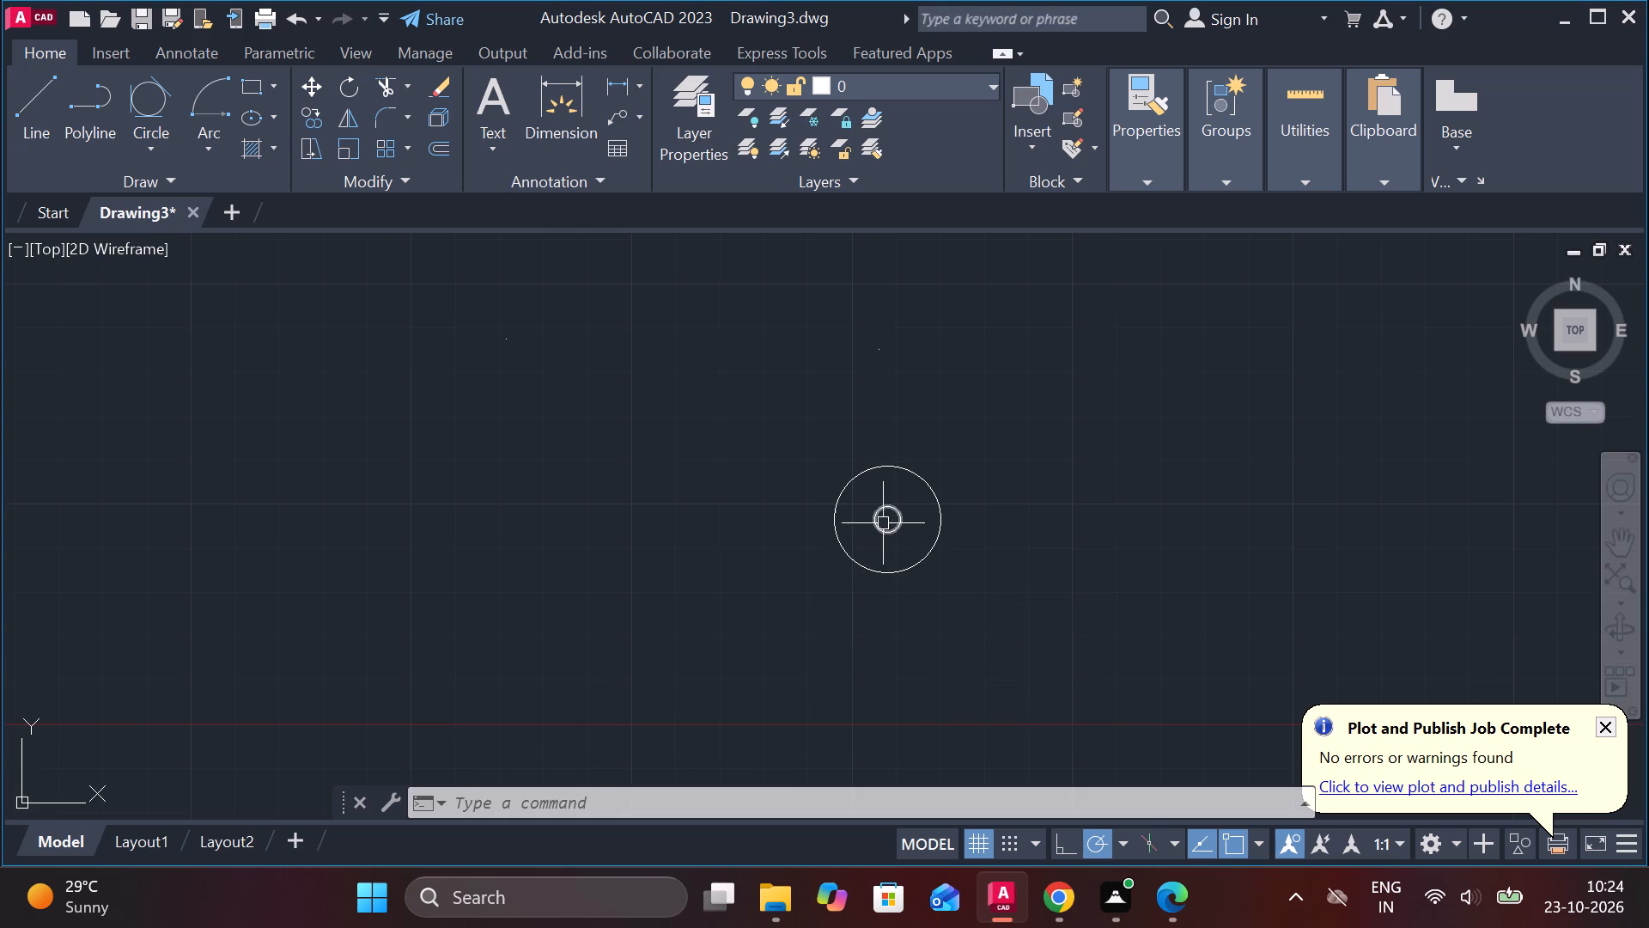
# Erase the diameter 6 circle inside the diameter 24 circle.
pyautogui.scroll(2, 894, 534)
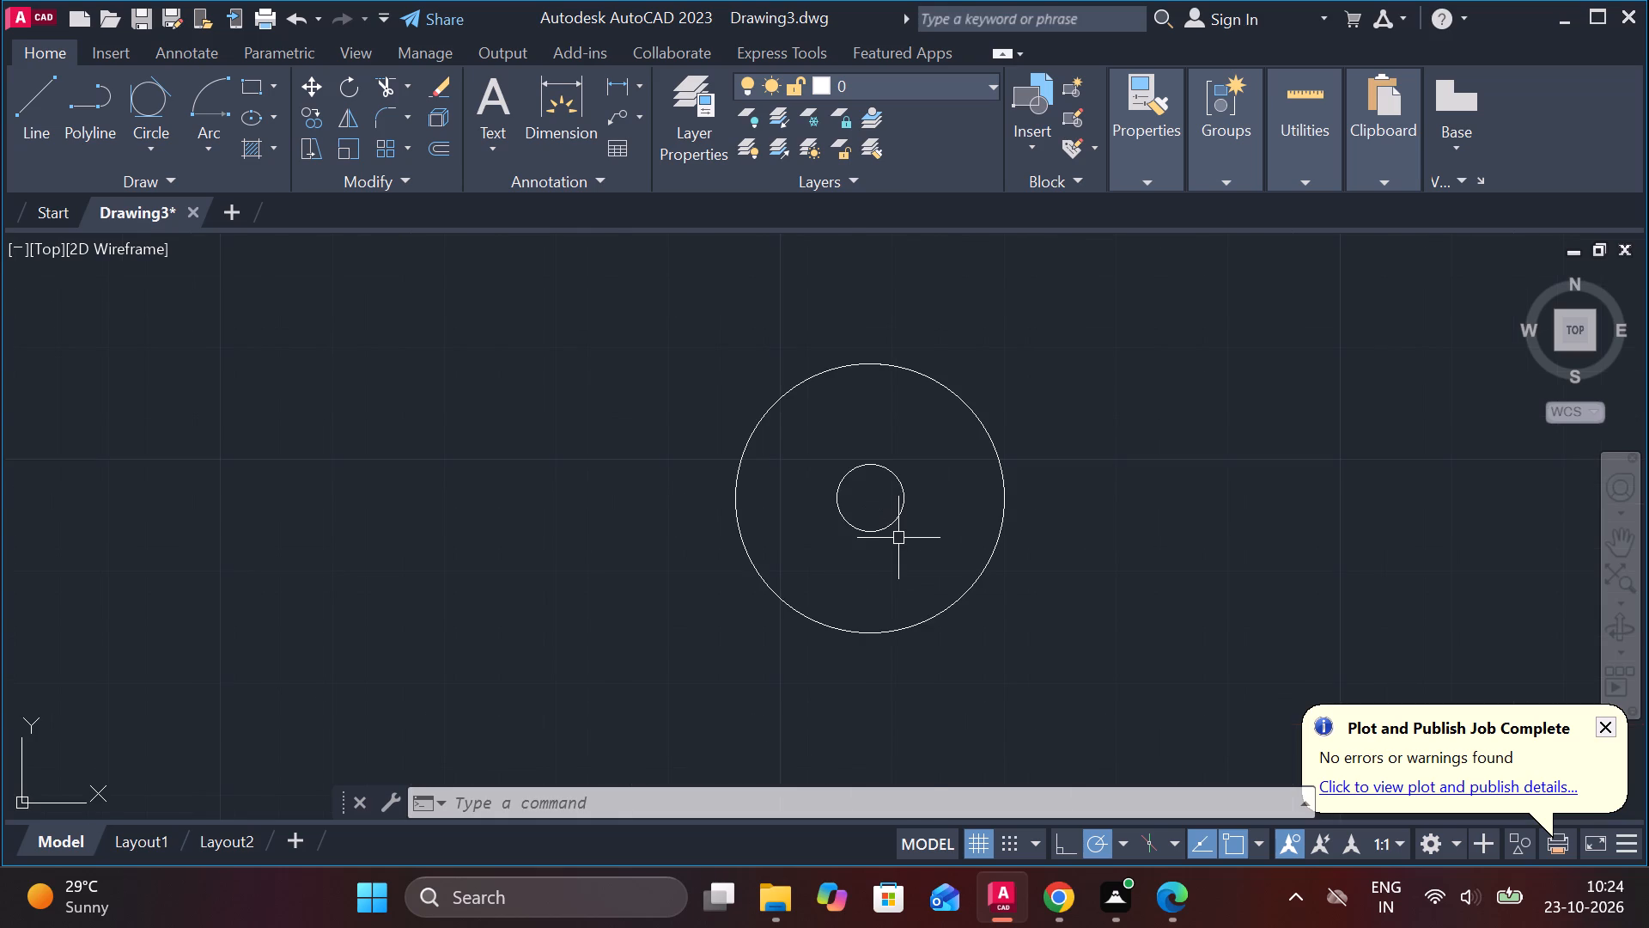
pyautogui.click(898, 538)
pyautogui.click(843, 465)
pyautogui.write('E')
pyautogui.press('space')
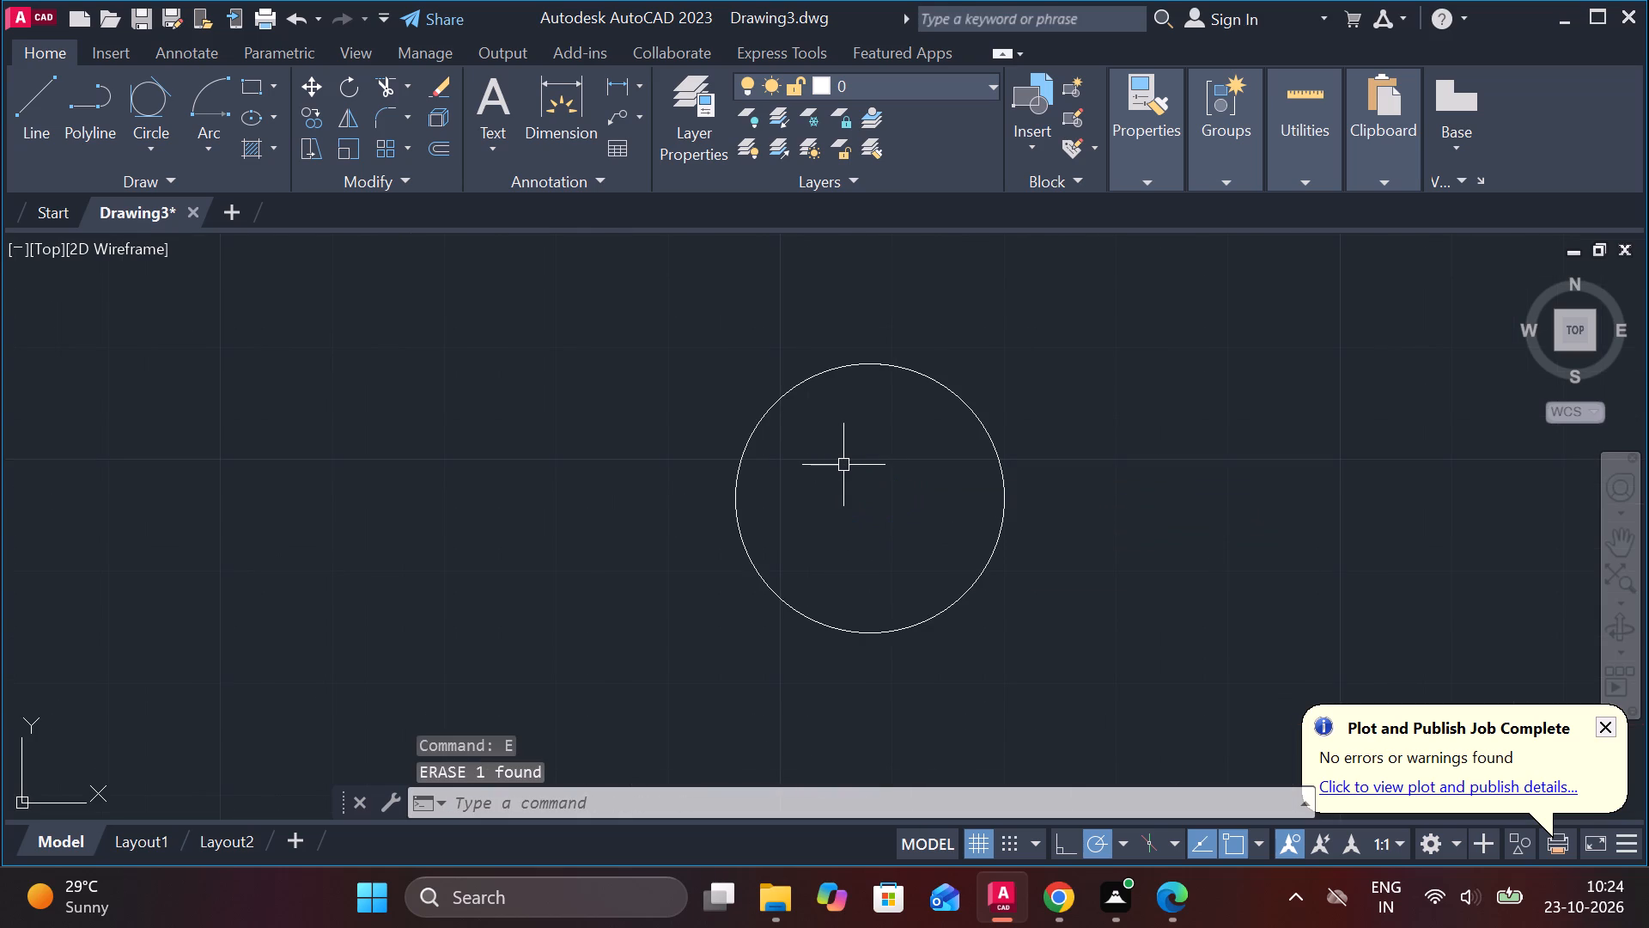
# Draw a closed rectangle of lines beside the circle, 14 wide and 24 high, aligned with the circle's upper and lower quadrants.
pyautogui.press('l')
pyautogui.press('Return')
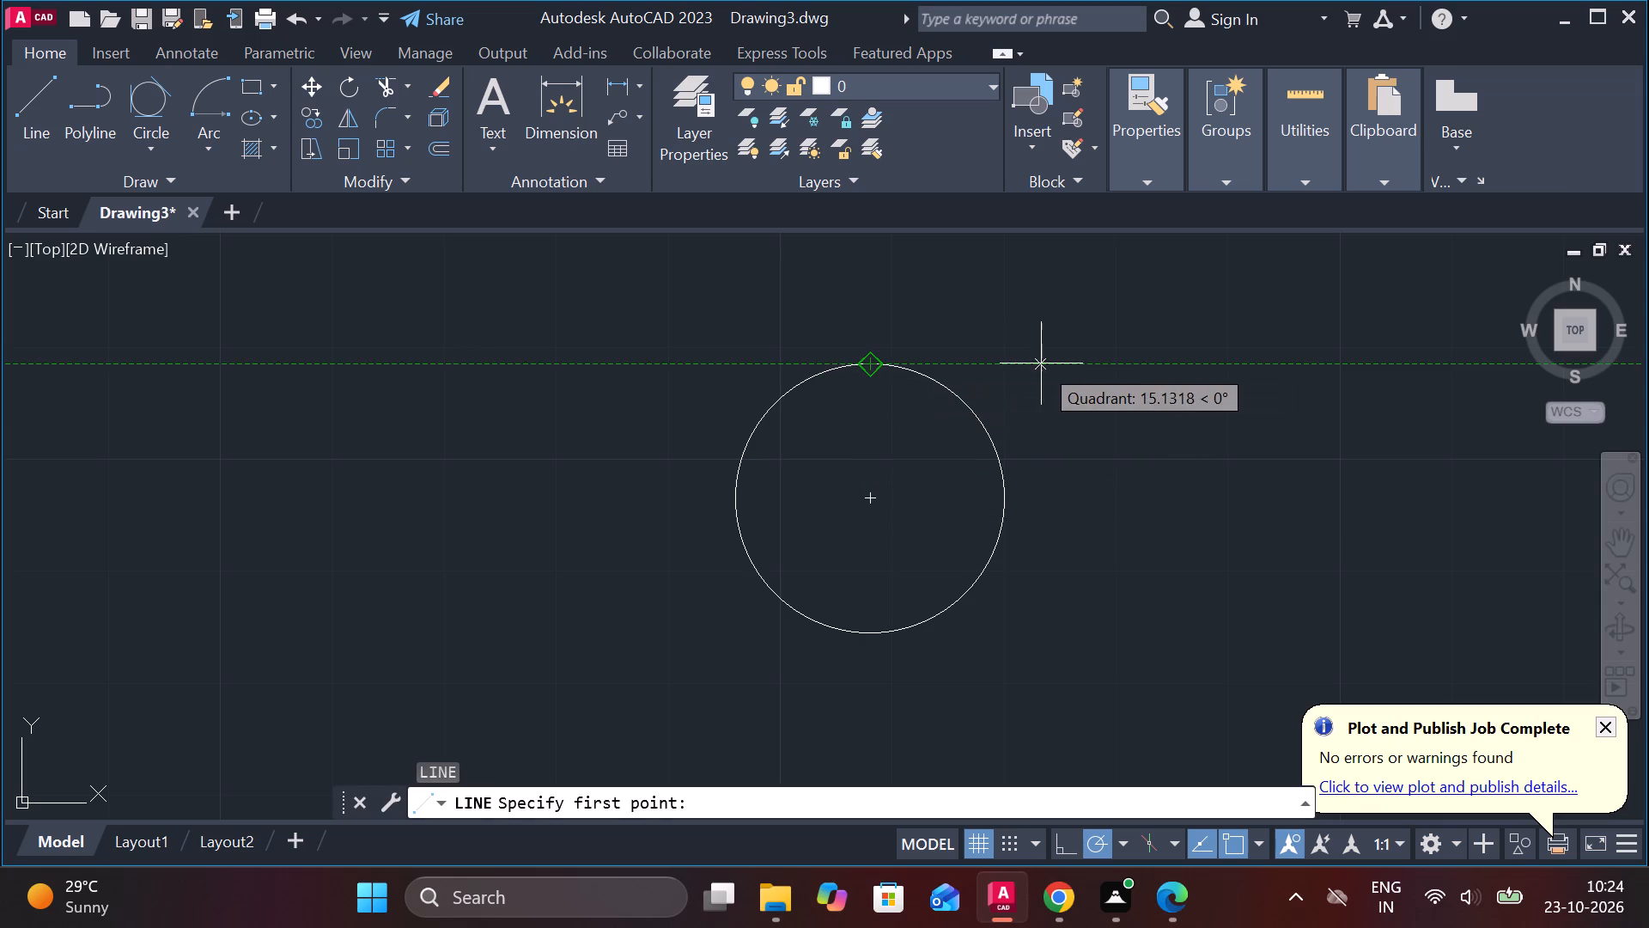
pyautogui.click(1086, 362)
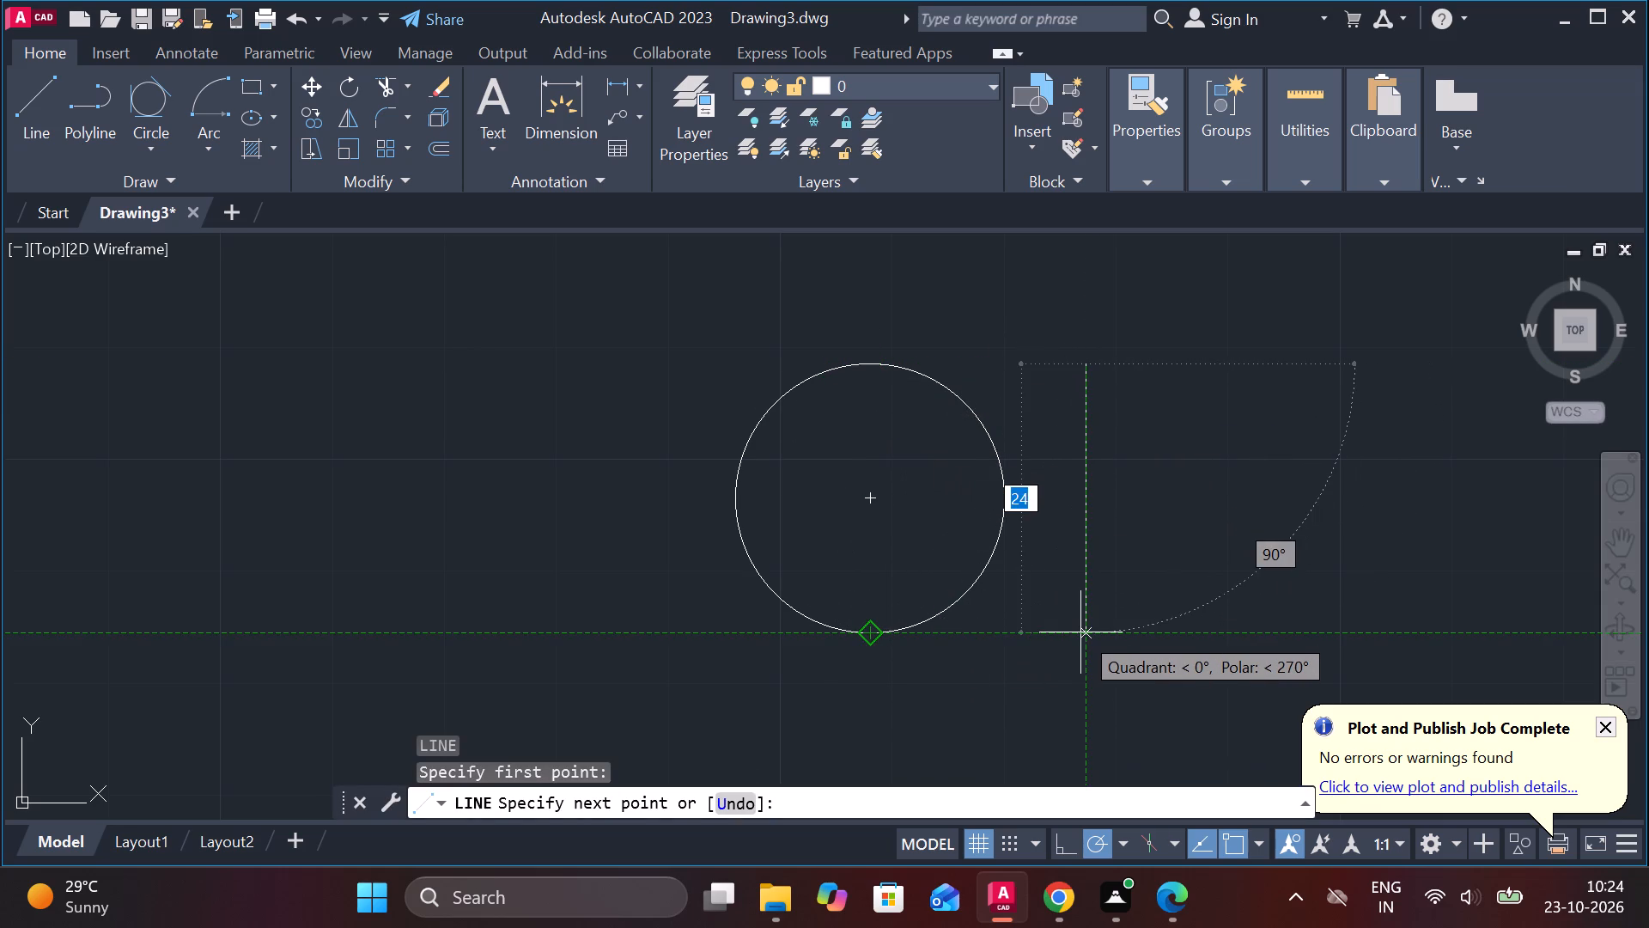
pyautogui.click(1080, 632)
pyautogui.write('14')
pyautogui.press('space')
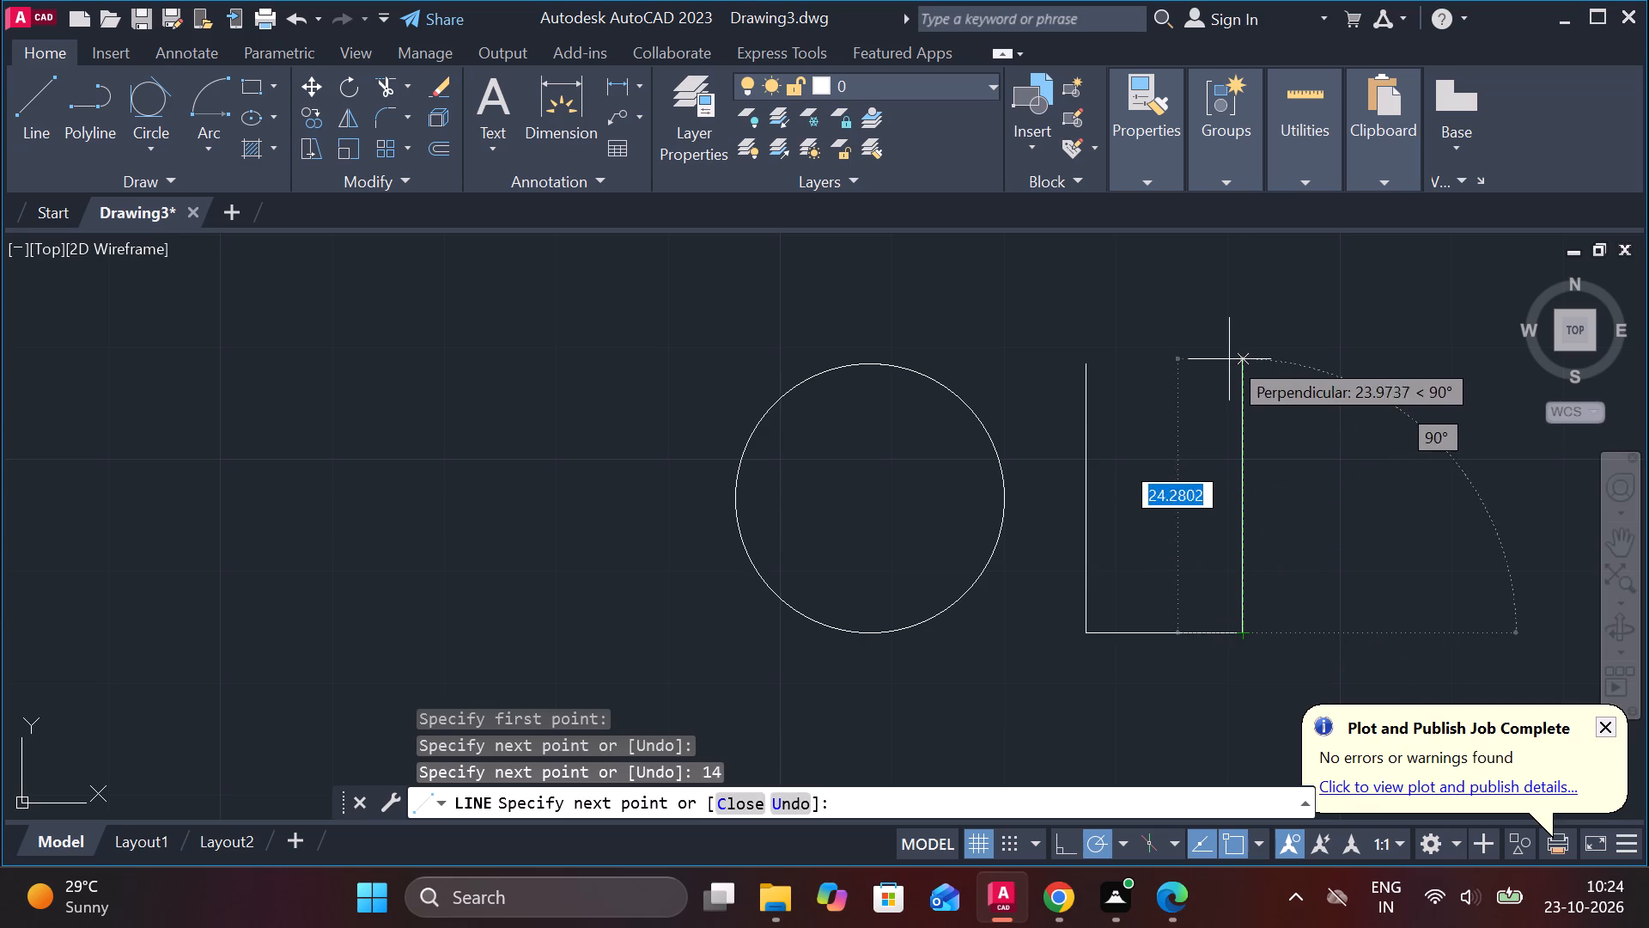
pyautogui.doubleClick(1231, 360)
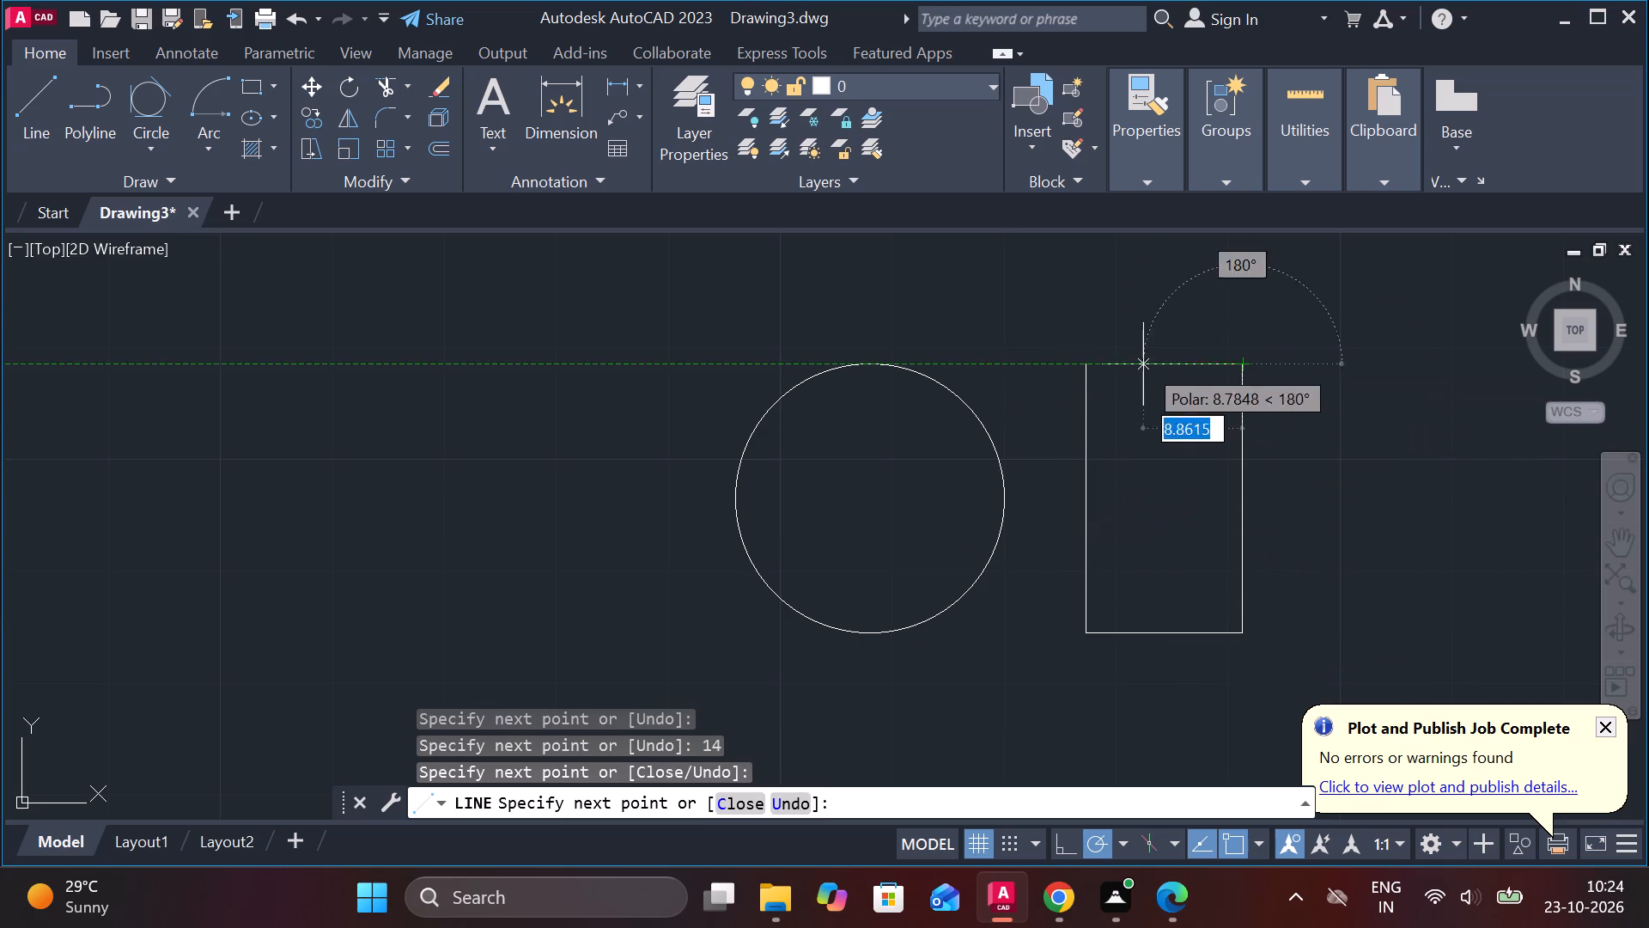
pyautogui.click(1080, 364)
pyautogui.scroll(-4, 1129, 379)
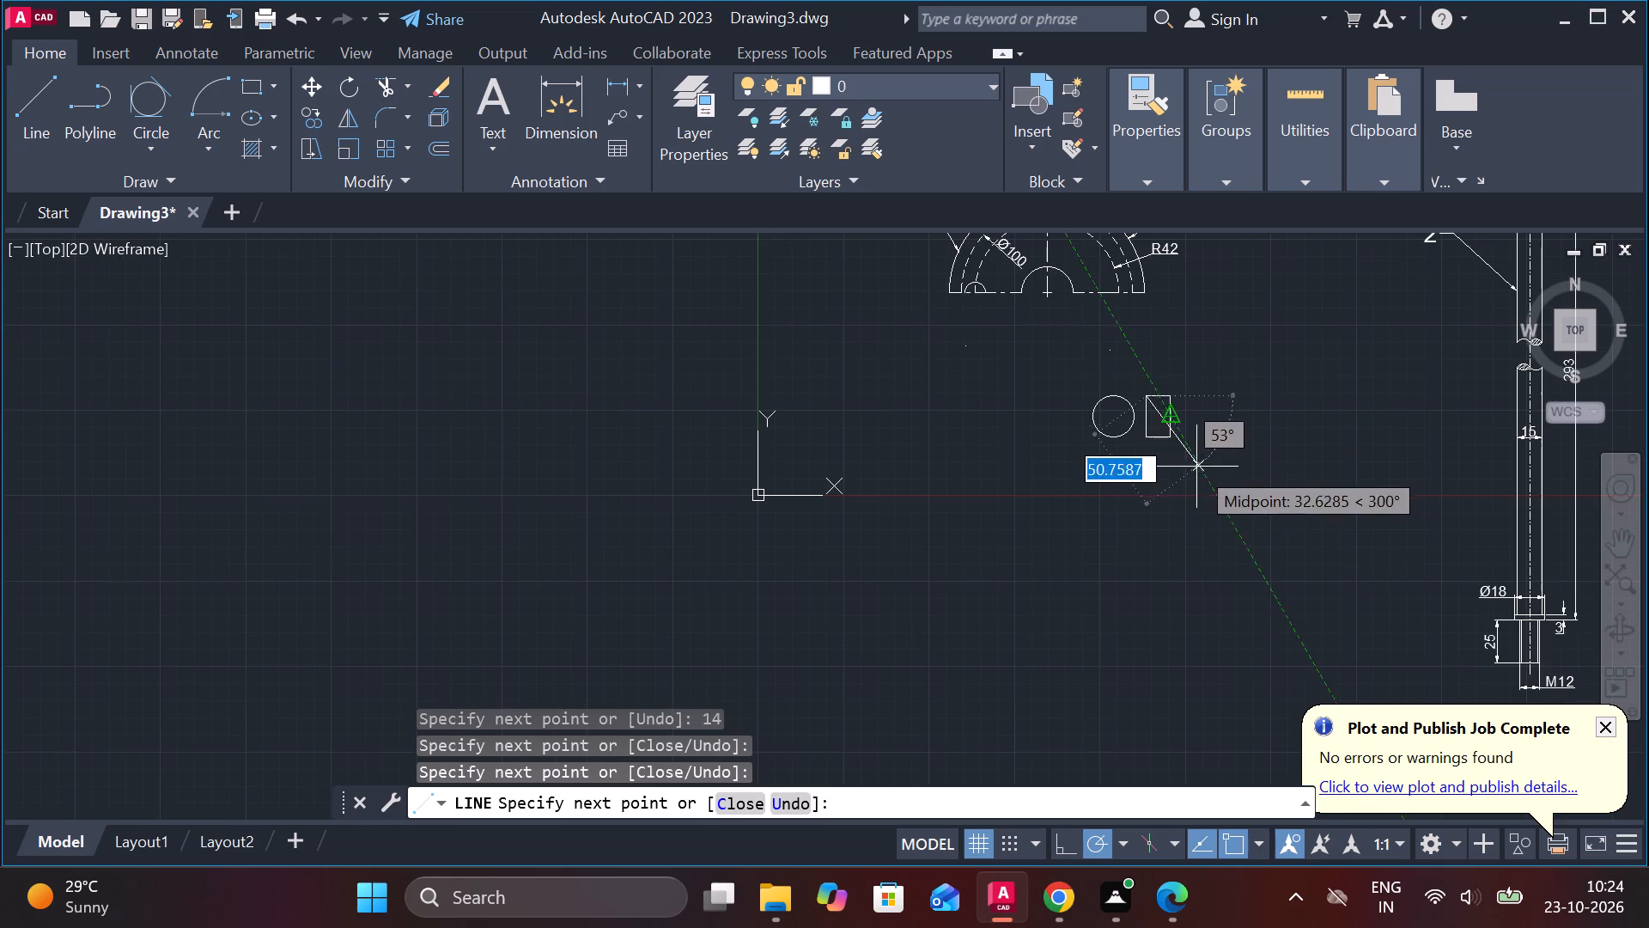
pyautogui.press('Escape')
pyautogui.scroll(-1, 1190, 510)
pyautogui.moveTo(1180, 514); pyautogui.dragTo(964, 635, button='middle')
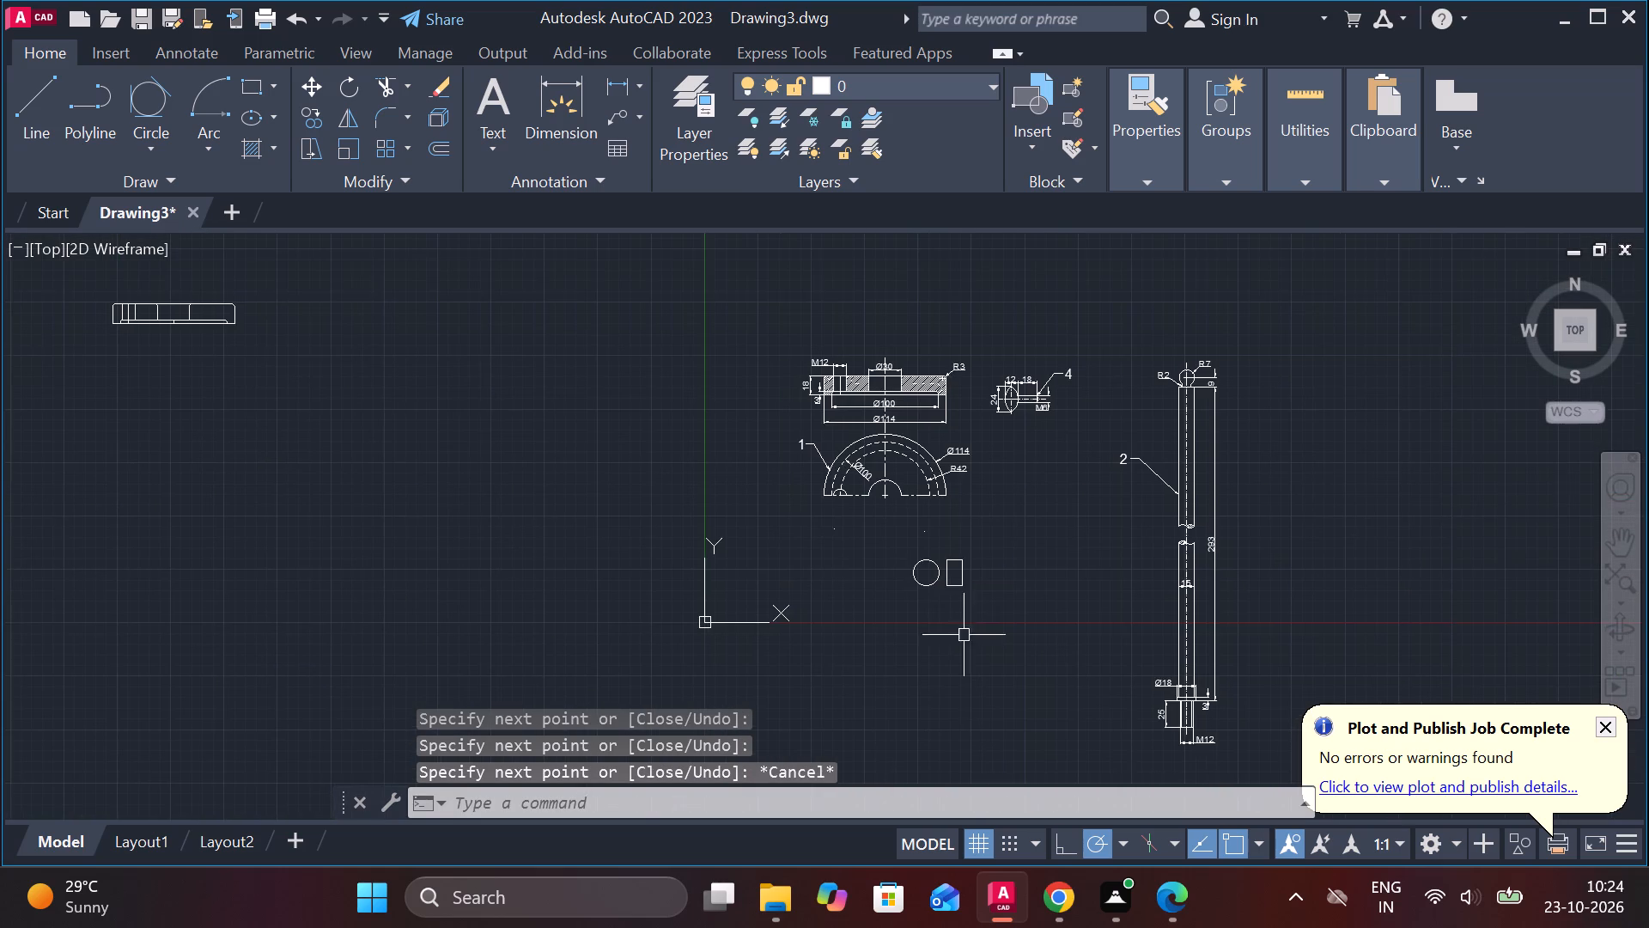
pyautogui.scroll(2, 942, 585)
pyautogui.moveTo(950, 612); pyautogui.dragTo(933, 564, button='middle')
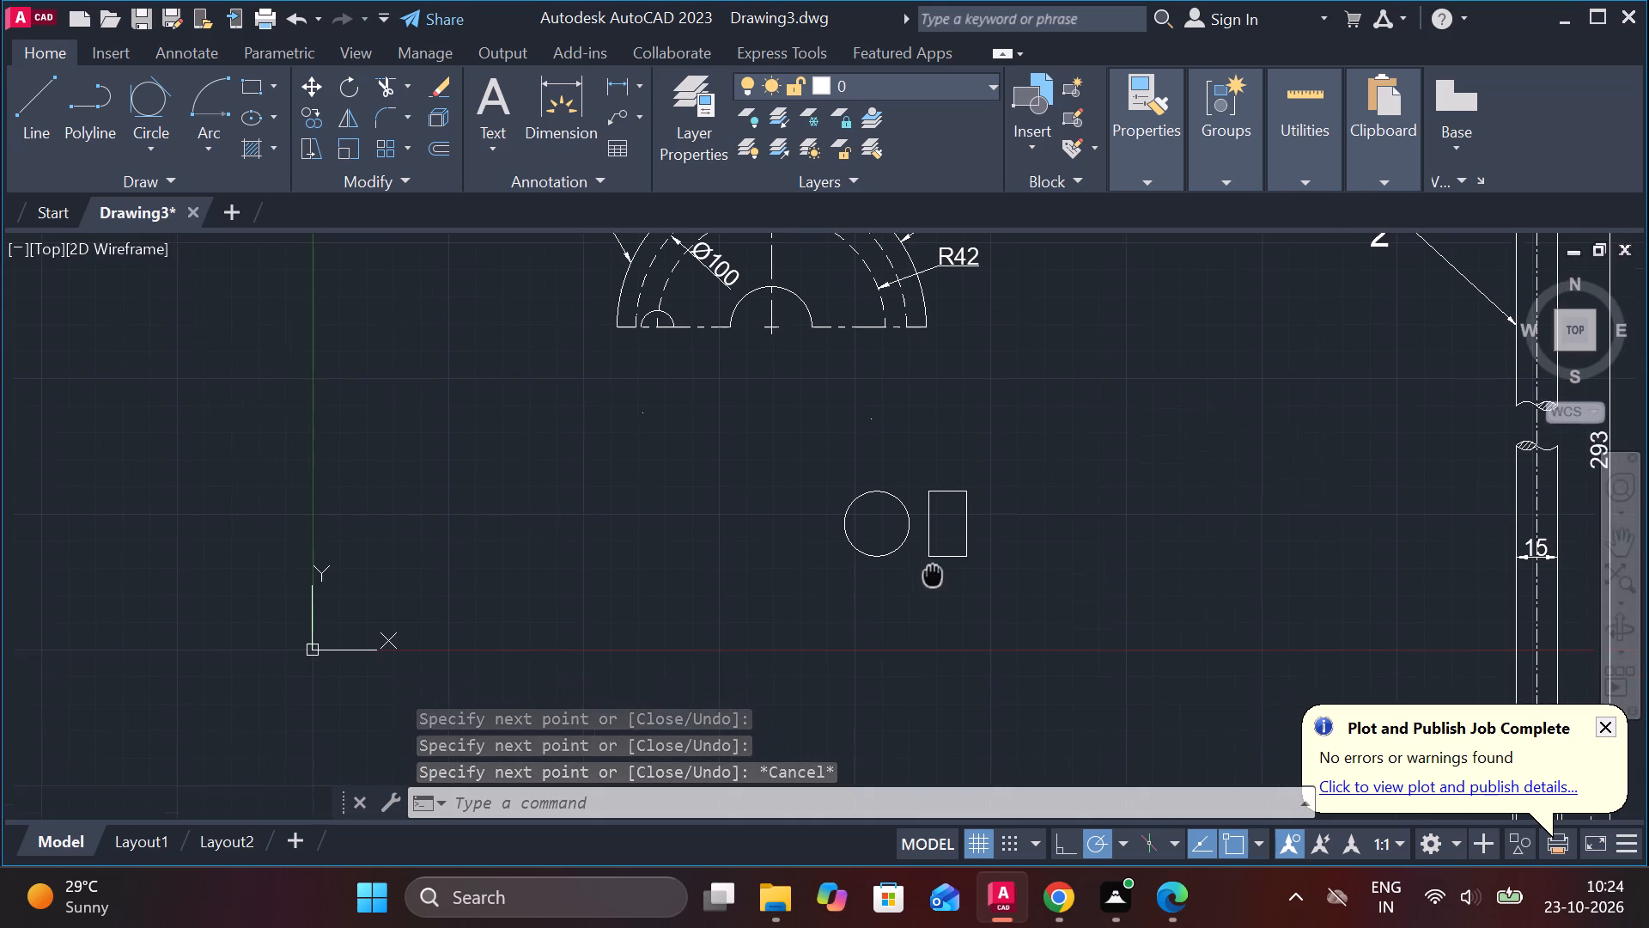
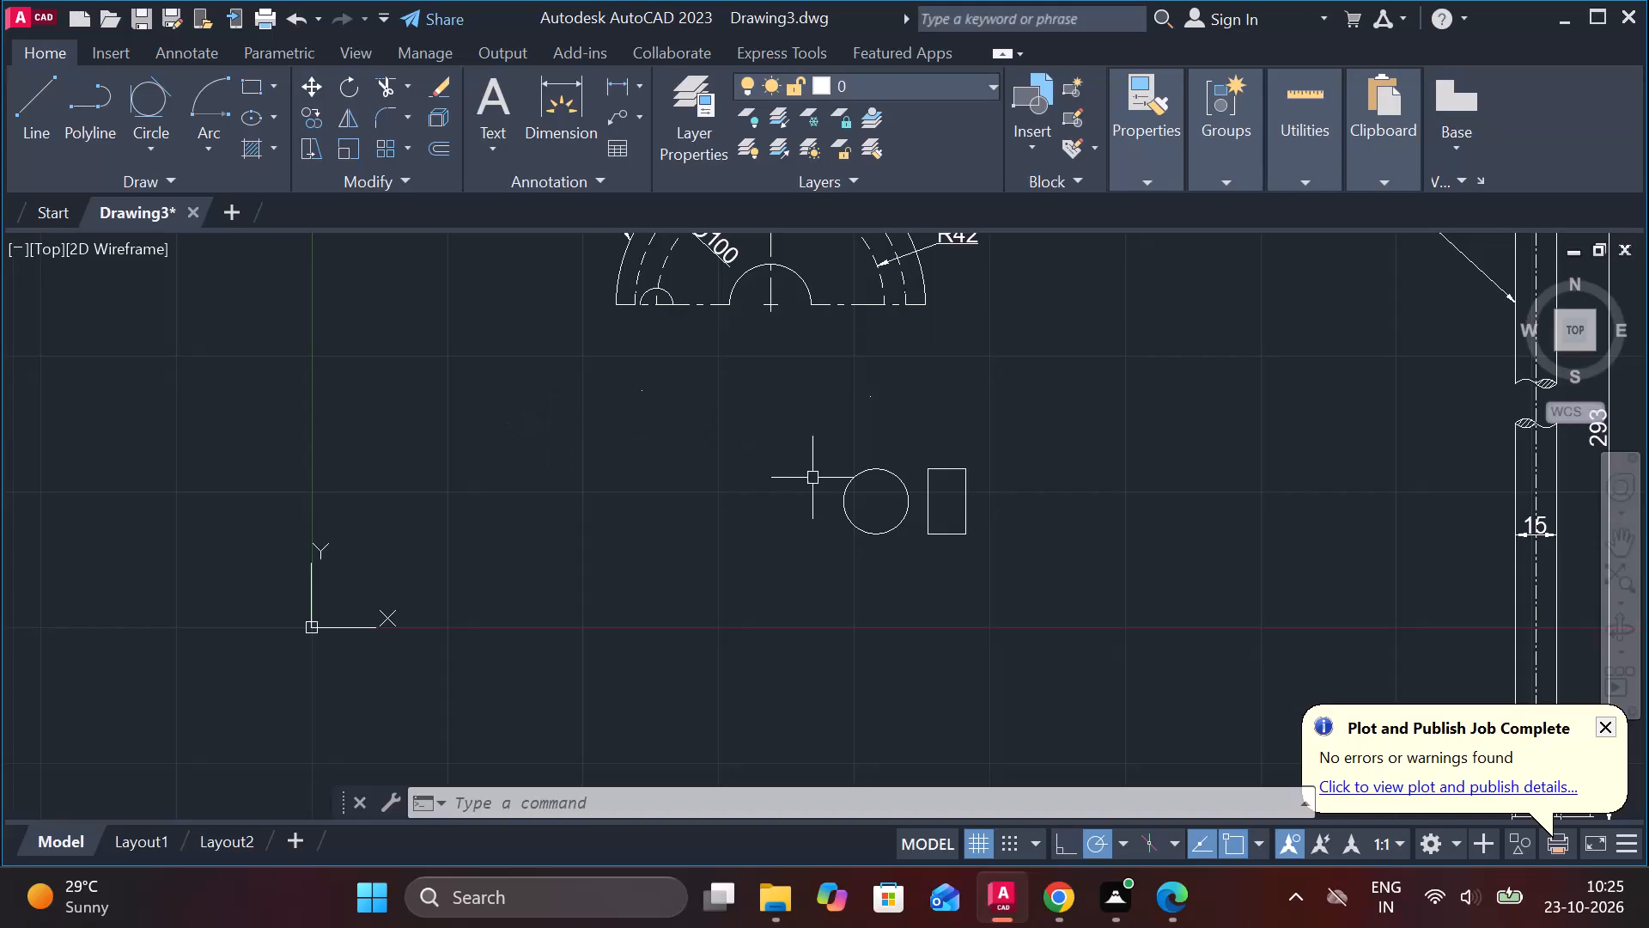
# Draw a horizontal centre line through the diameter 24 circle's centre and the rectangle, extending past both outer sides.
pyautogui.scroll(2, 827, 482)
pyautogui.moveTo(965, 566); pyautogui.dragTo(810, 555, button='middle')
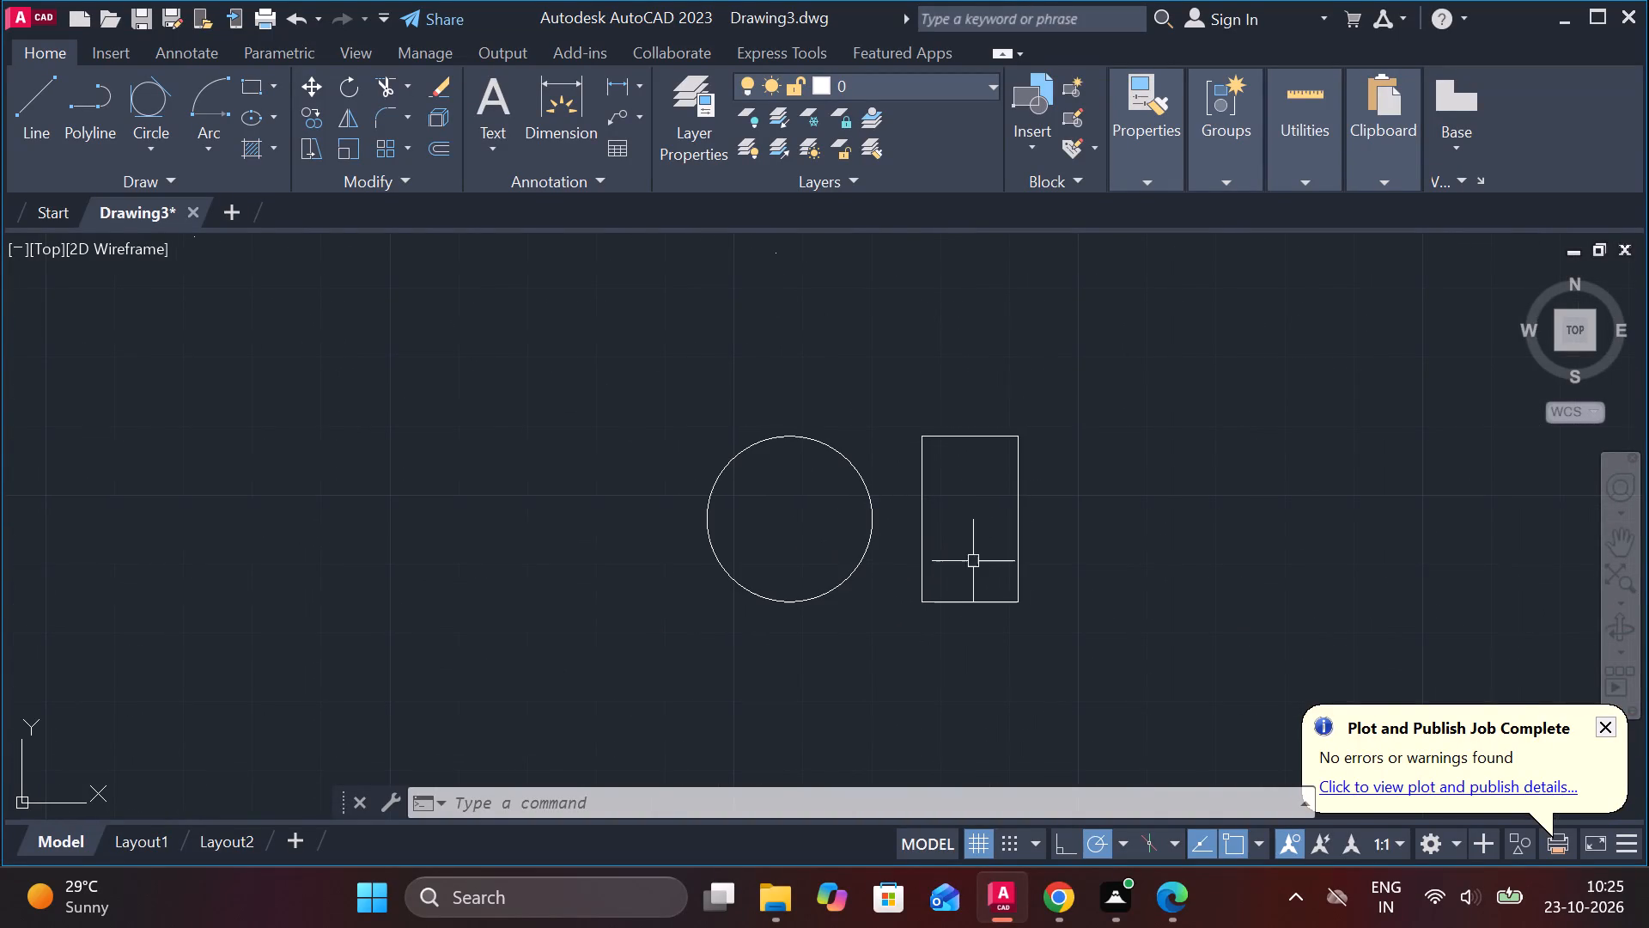
pyautogui.press('l')
pyautogui.press('Return')
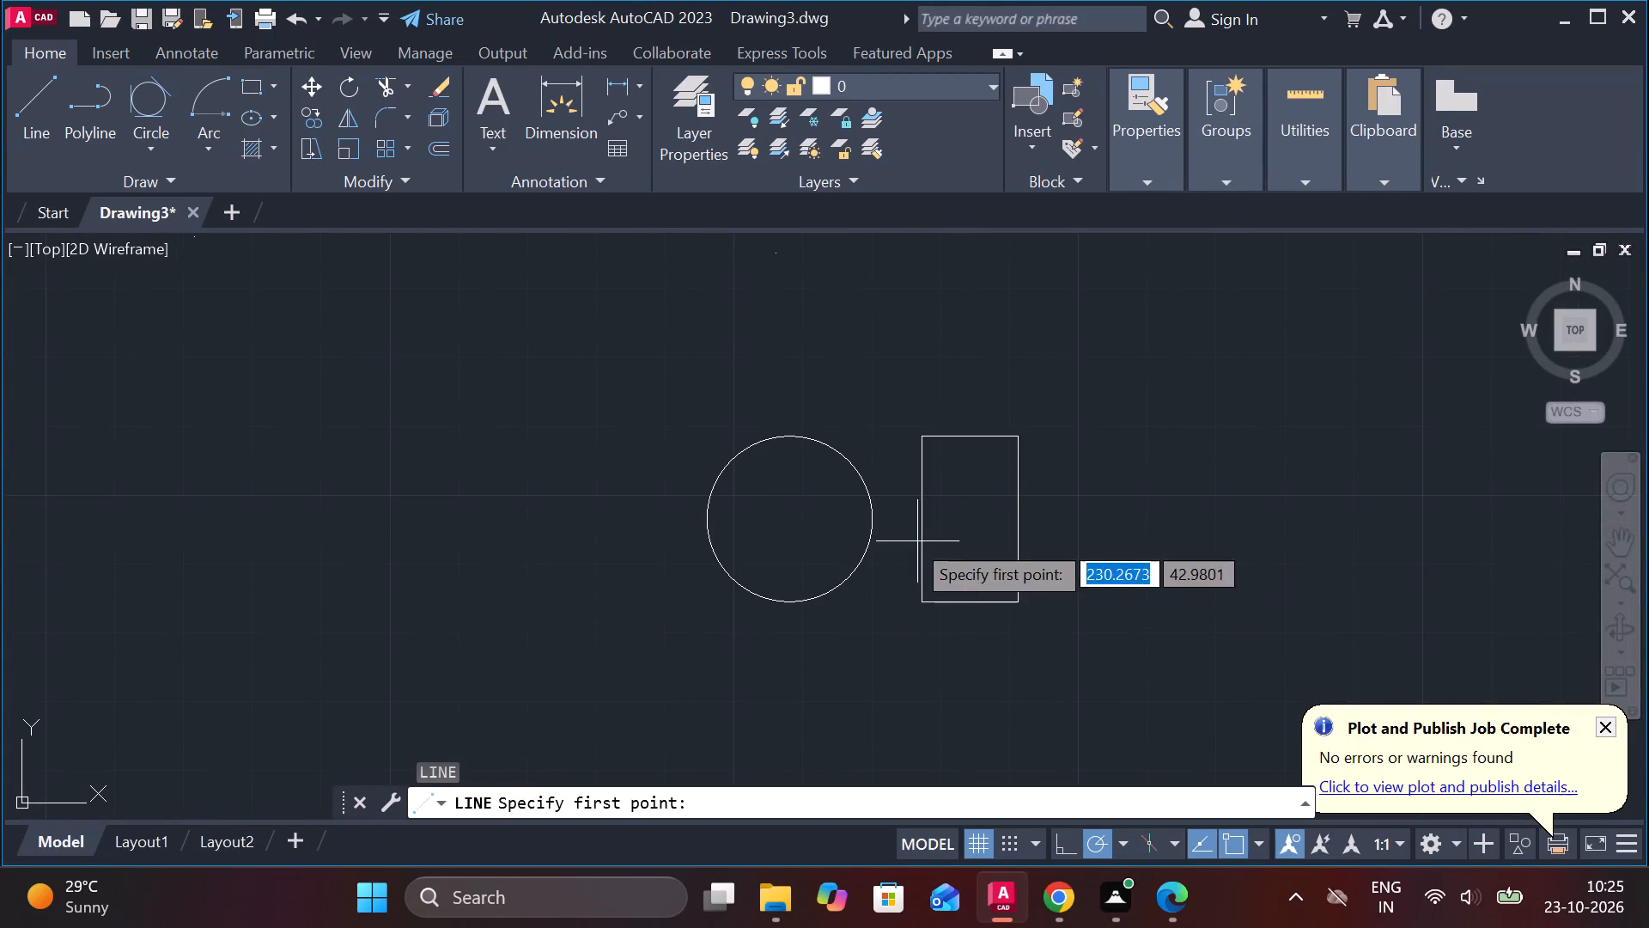
pyautogui.click(786, 510)
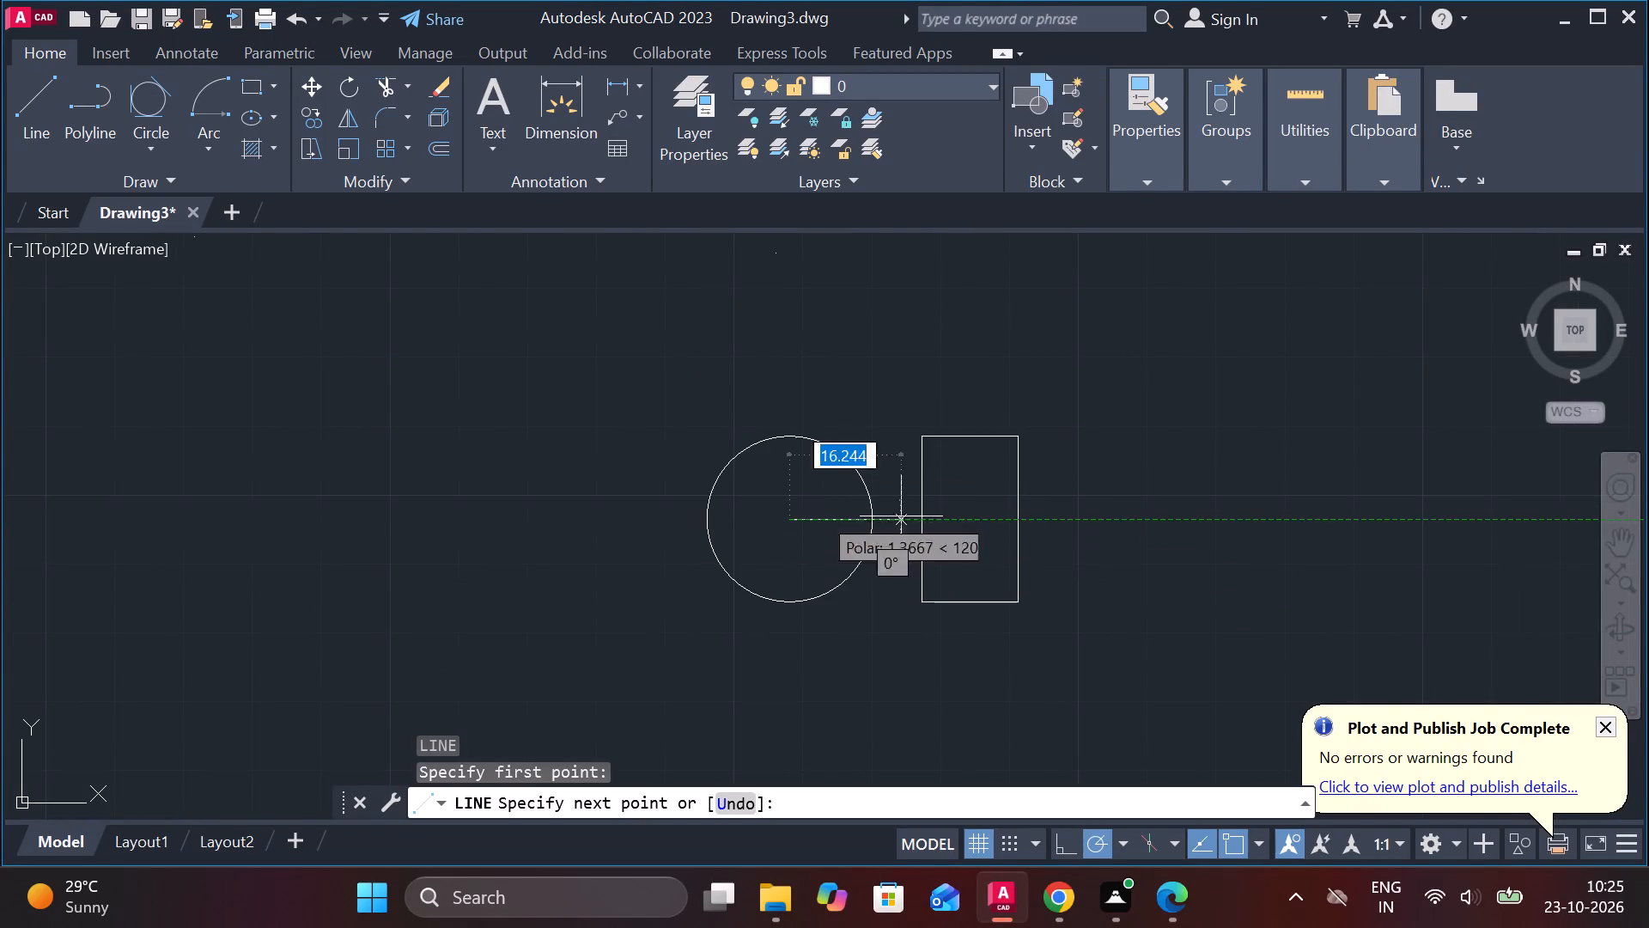
pyautogui.click(1055, 512)
pyautogui.press('Escape')
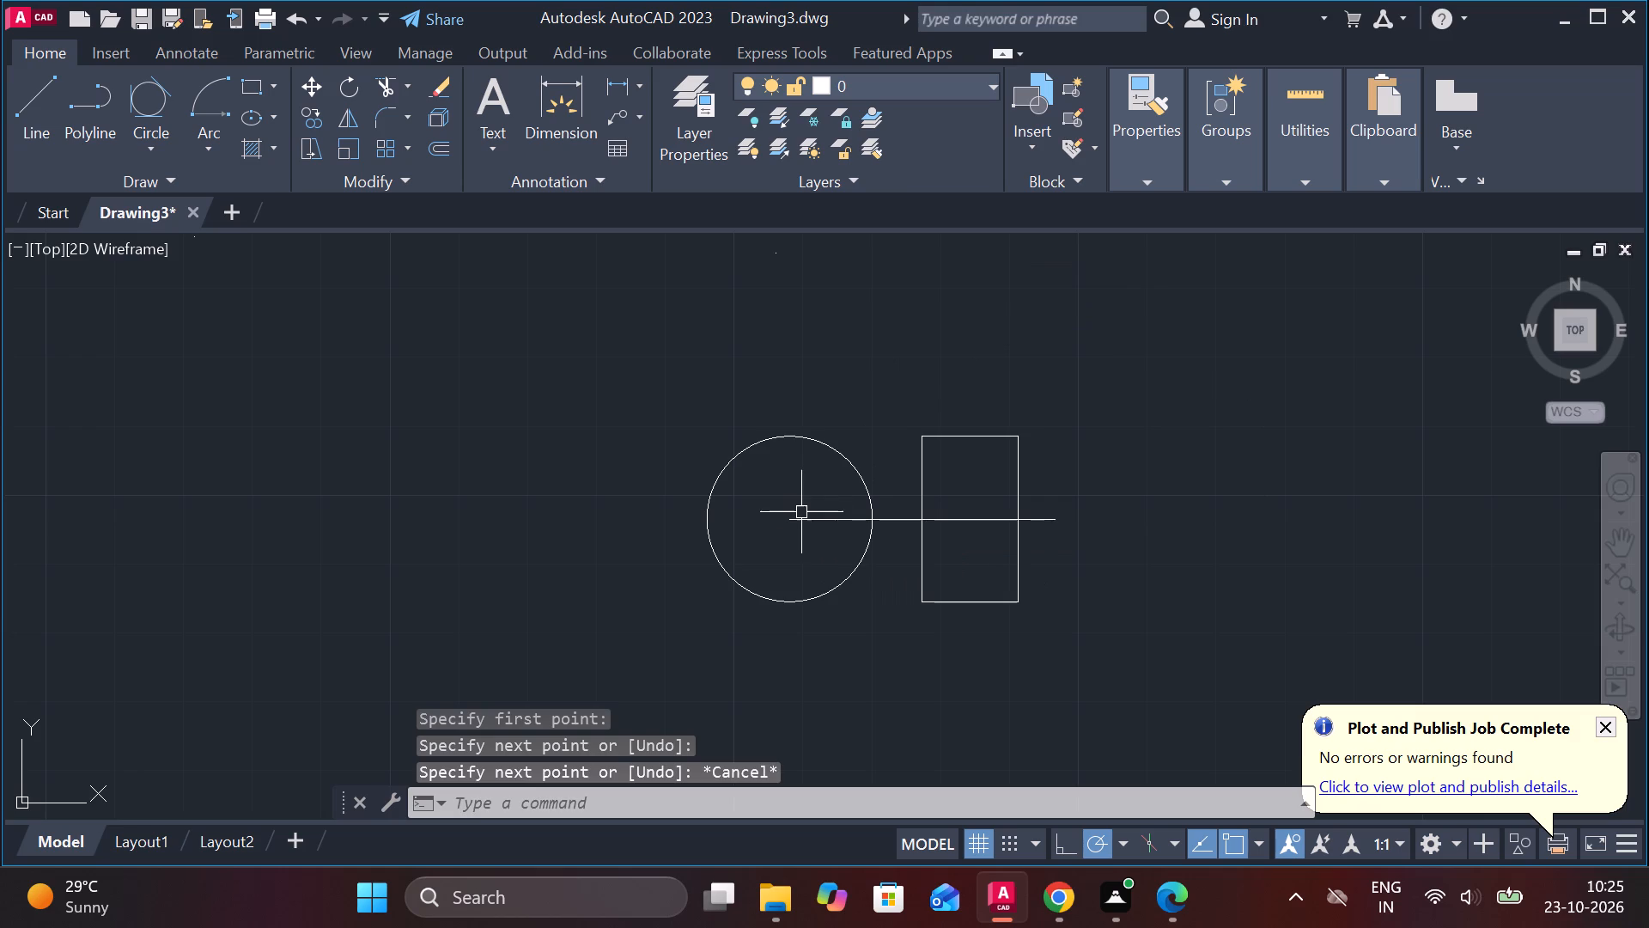
pyautogui.click(812, 518)
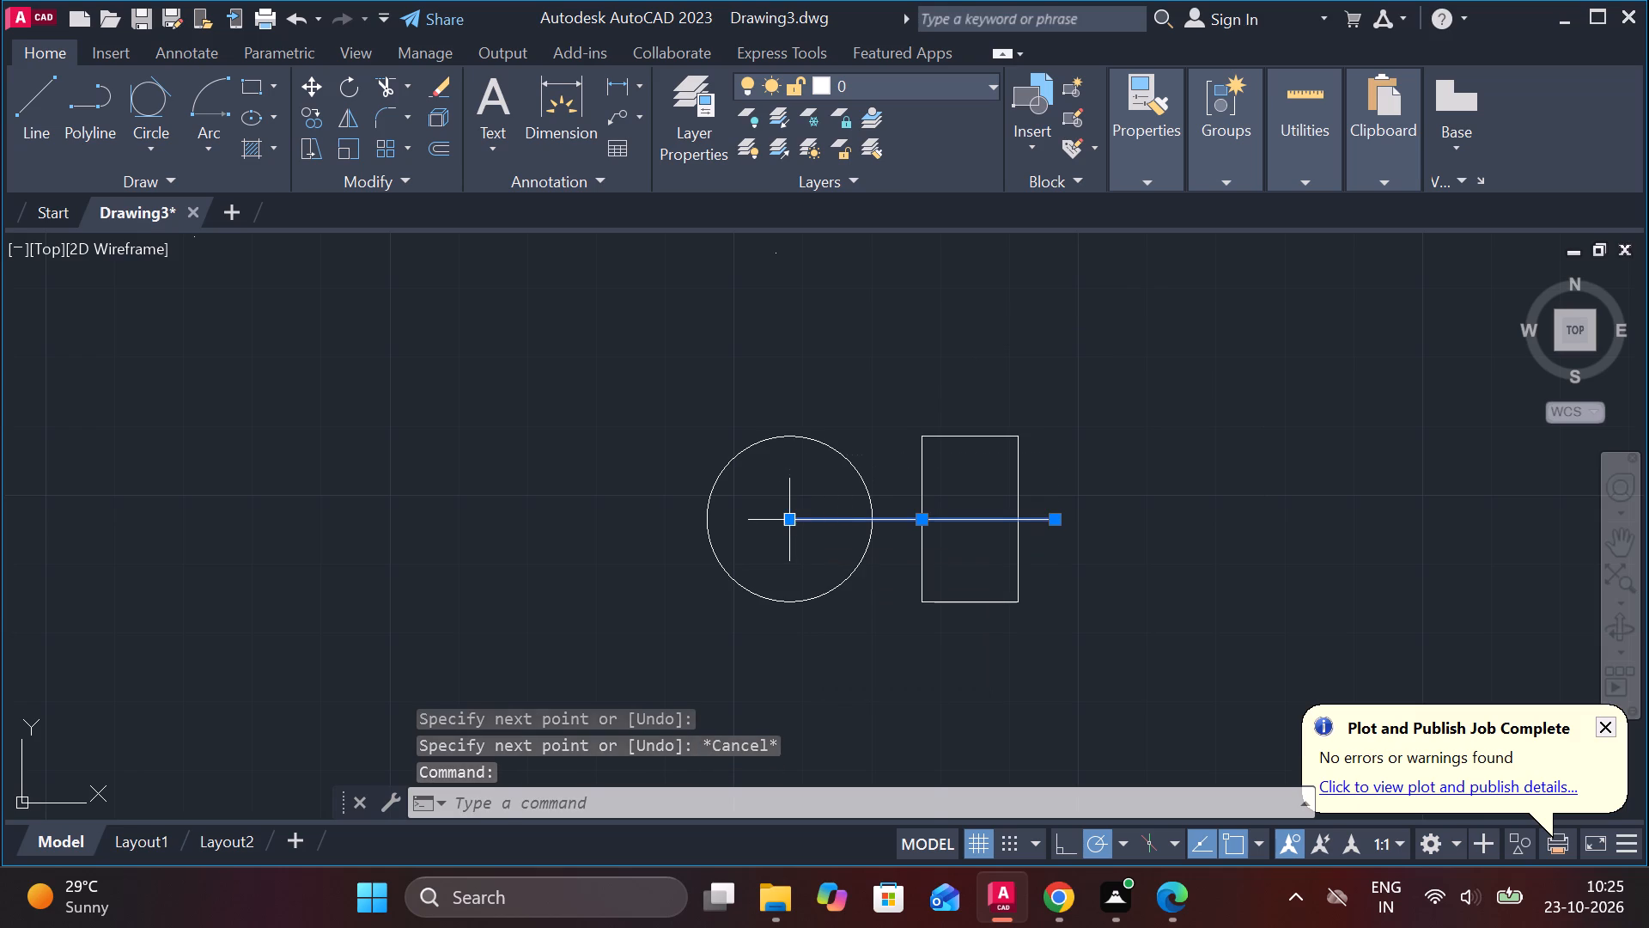
pyautogui.click(791, 520)
pyautogui.click(646, 517)
pyautogui.press('Escape')
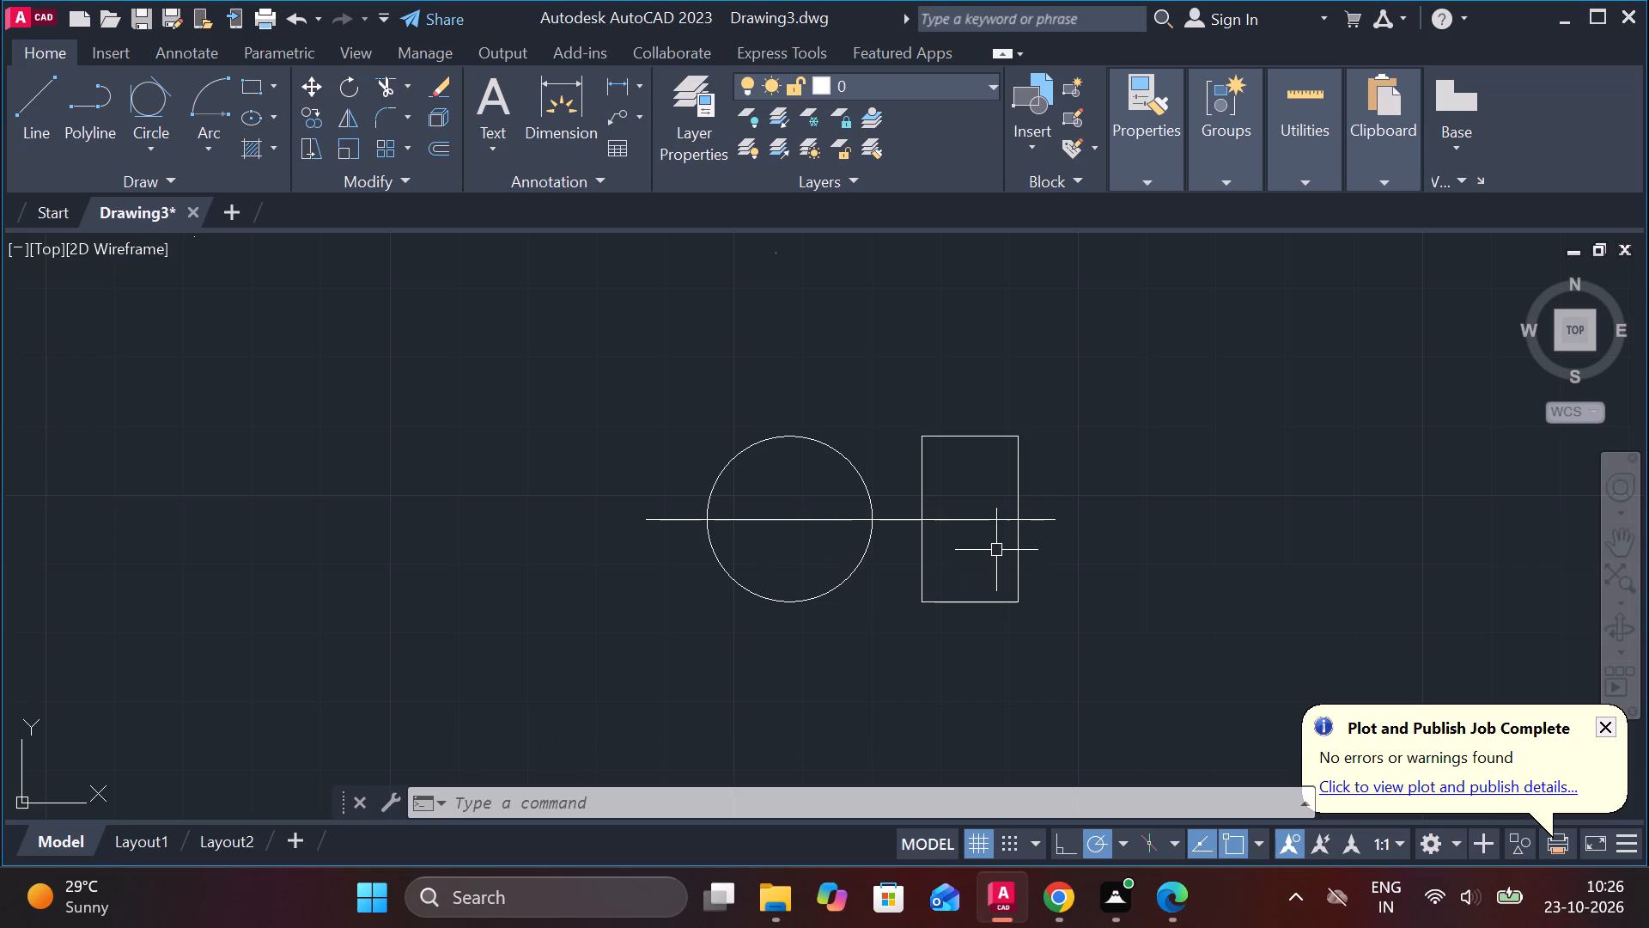
# Draw a diameter 6 circle concentric with the diameter 24 circle.
pyautogui.press('c')
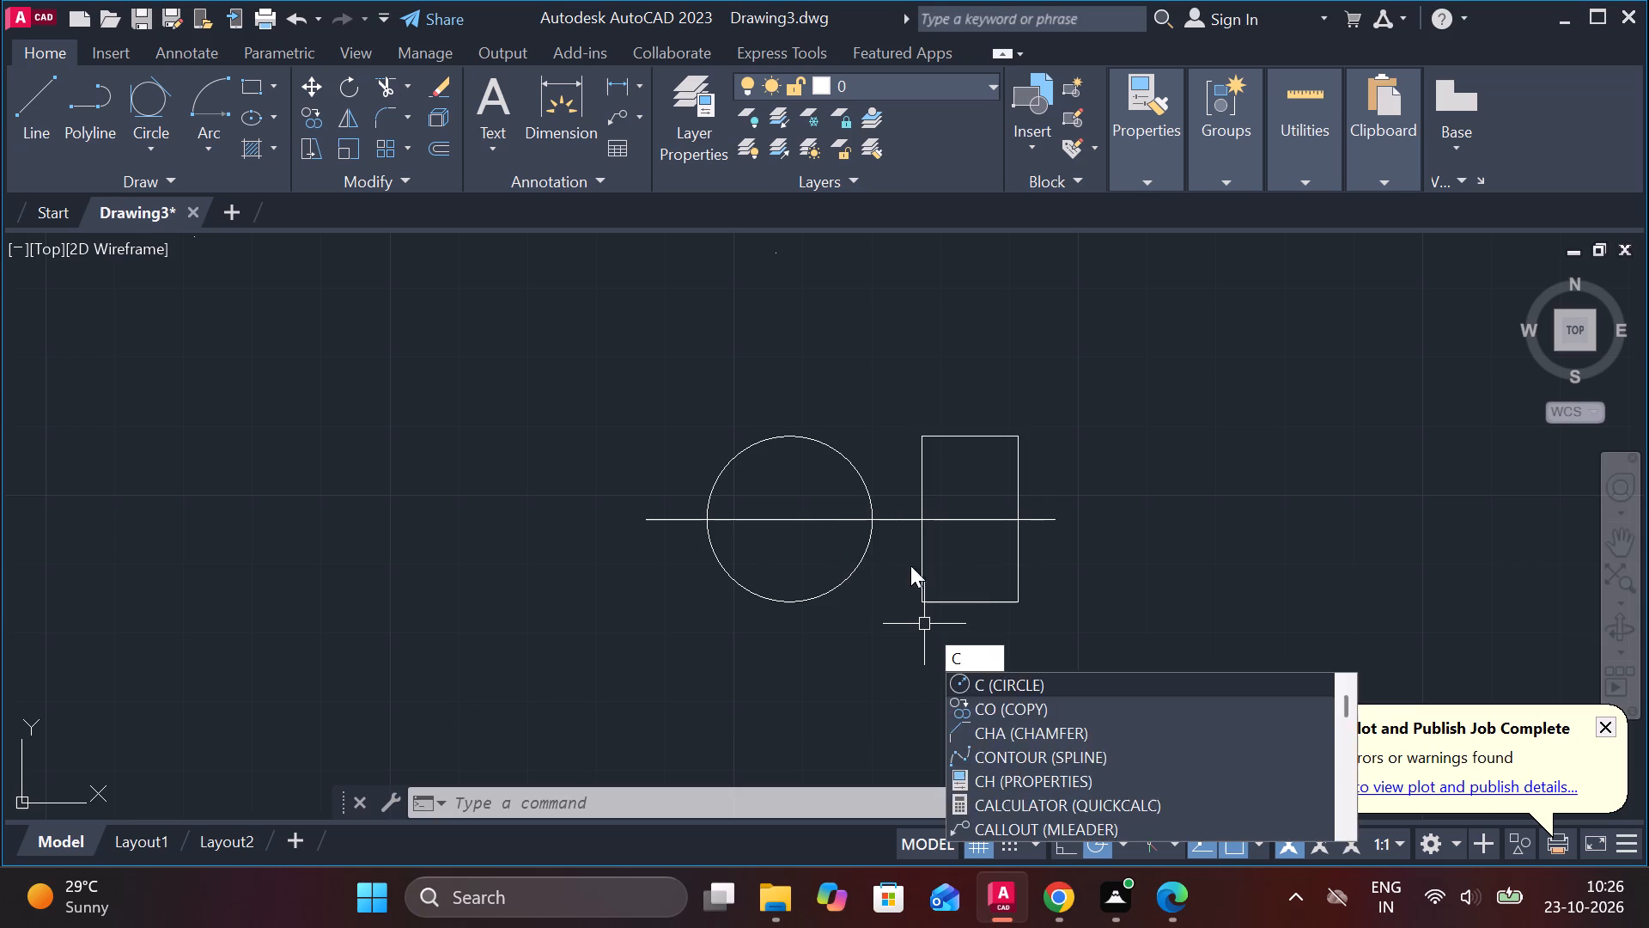
pyautogui.press('space')
pyautogui.click(787, 524)
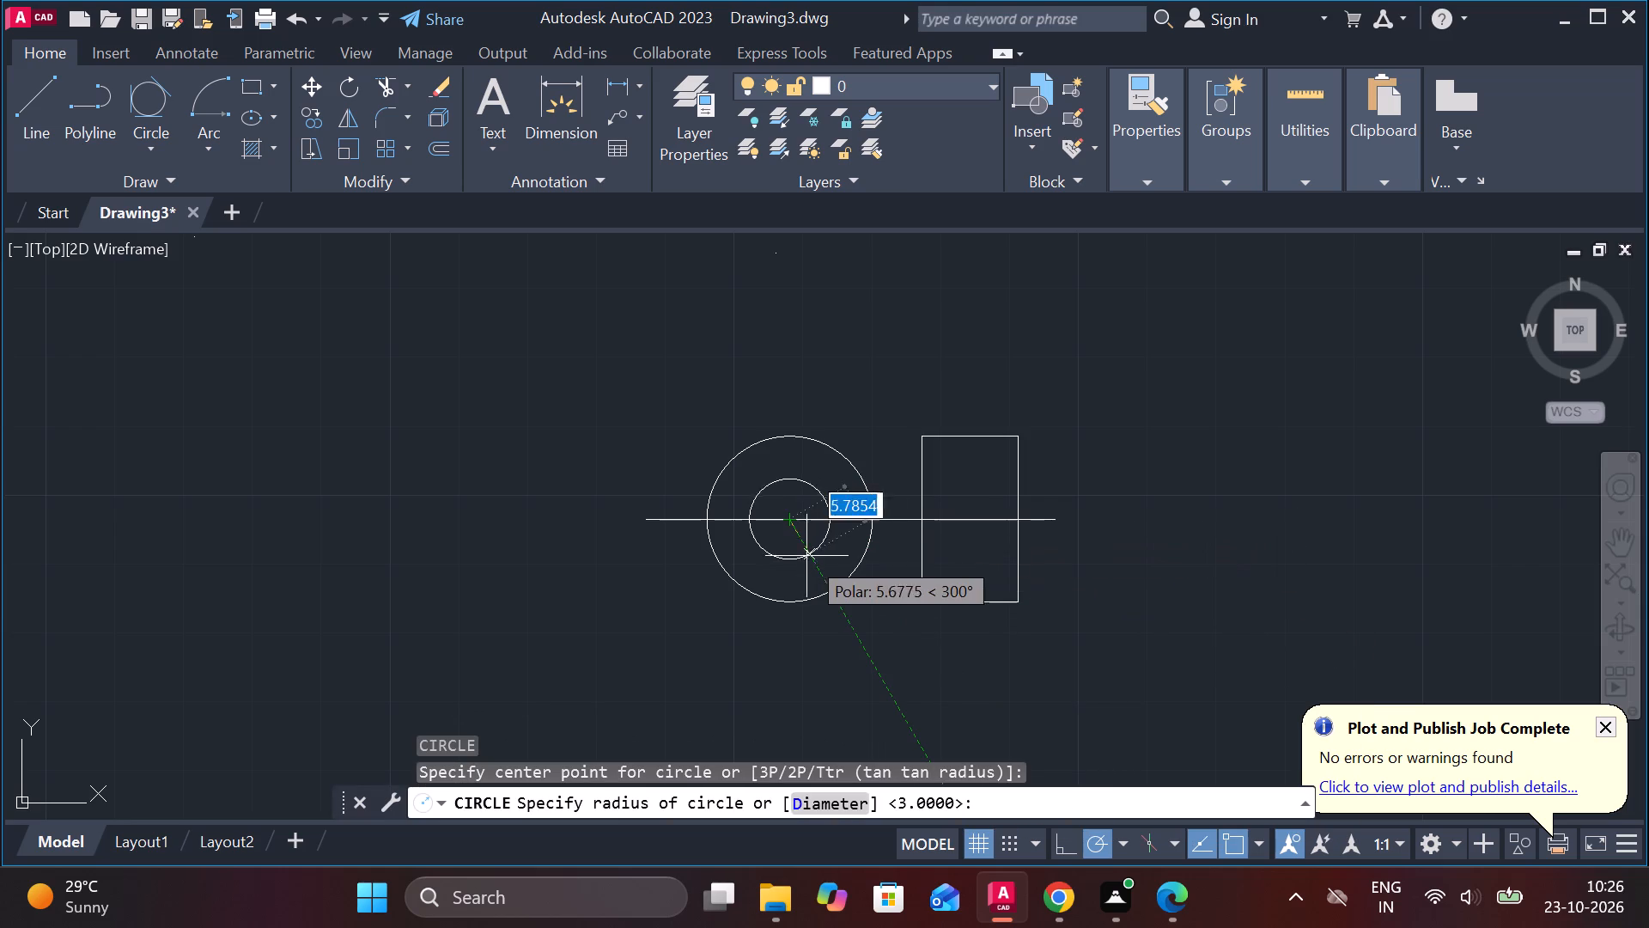
pyautogui.write('D 6')
pyautogui.press('Return')
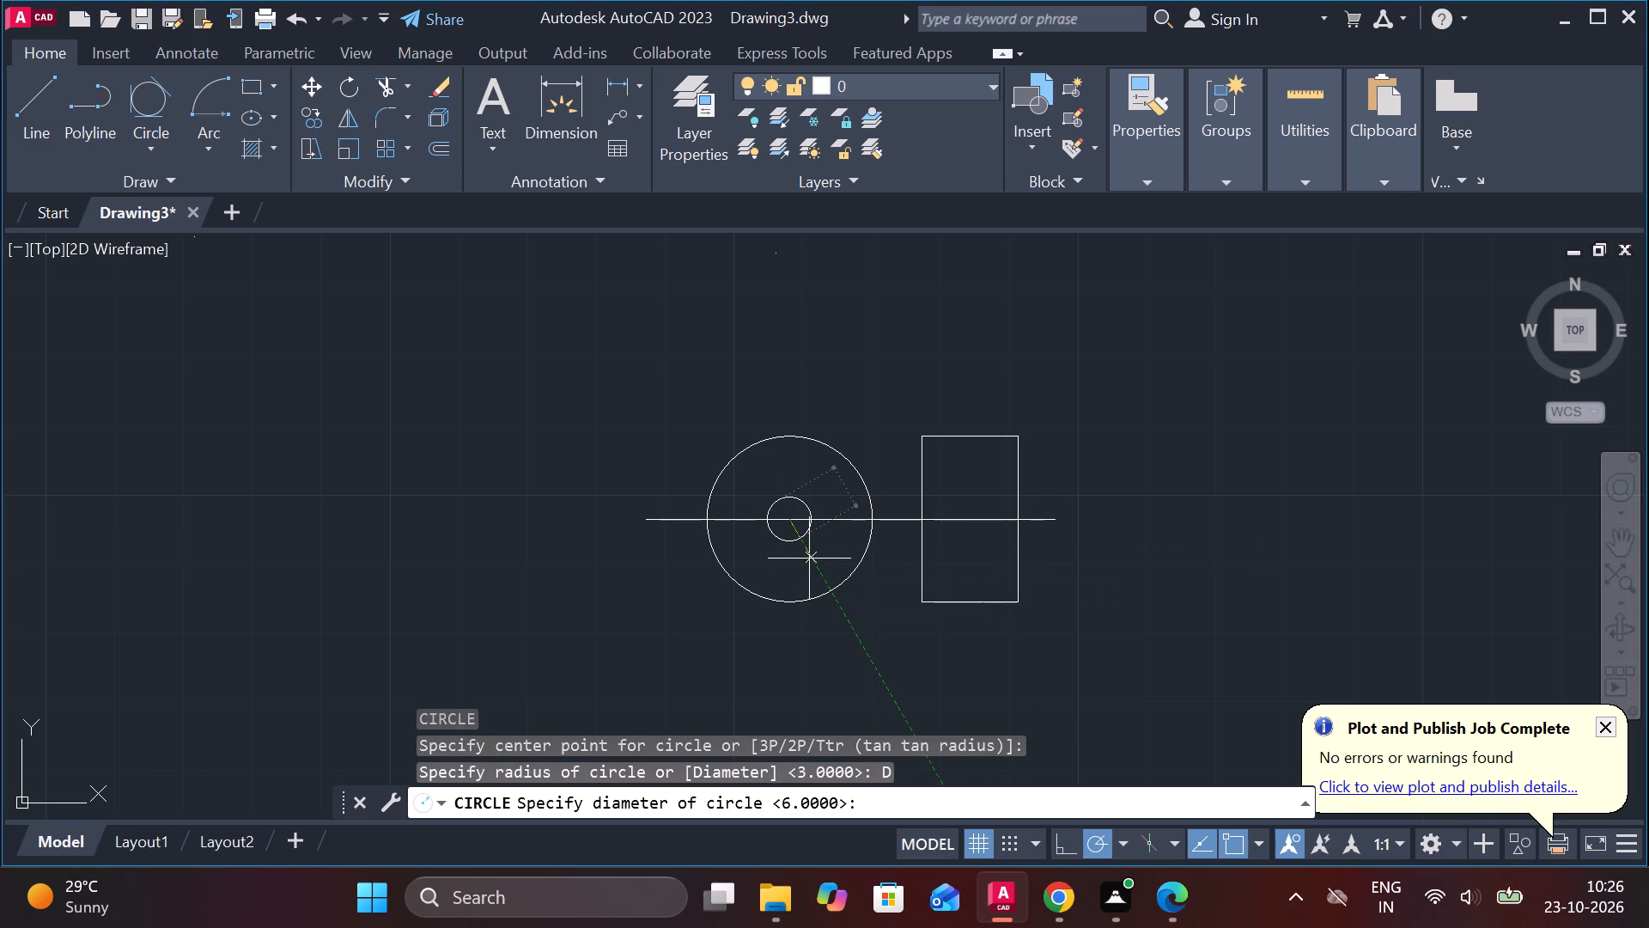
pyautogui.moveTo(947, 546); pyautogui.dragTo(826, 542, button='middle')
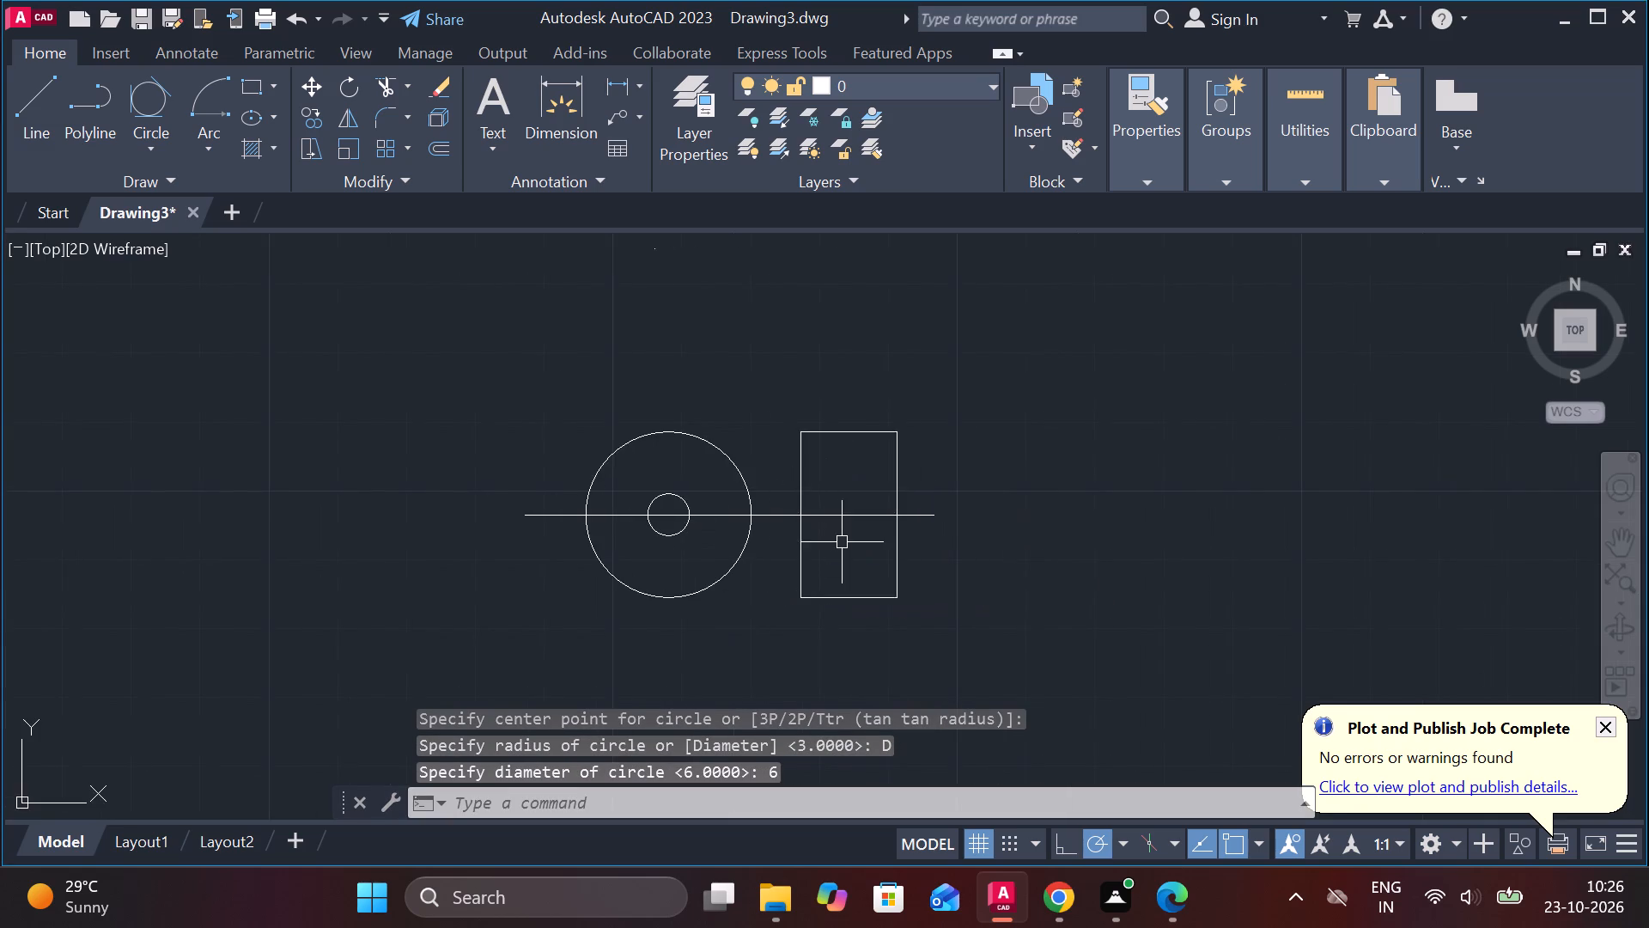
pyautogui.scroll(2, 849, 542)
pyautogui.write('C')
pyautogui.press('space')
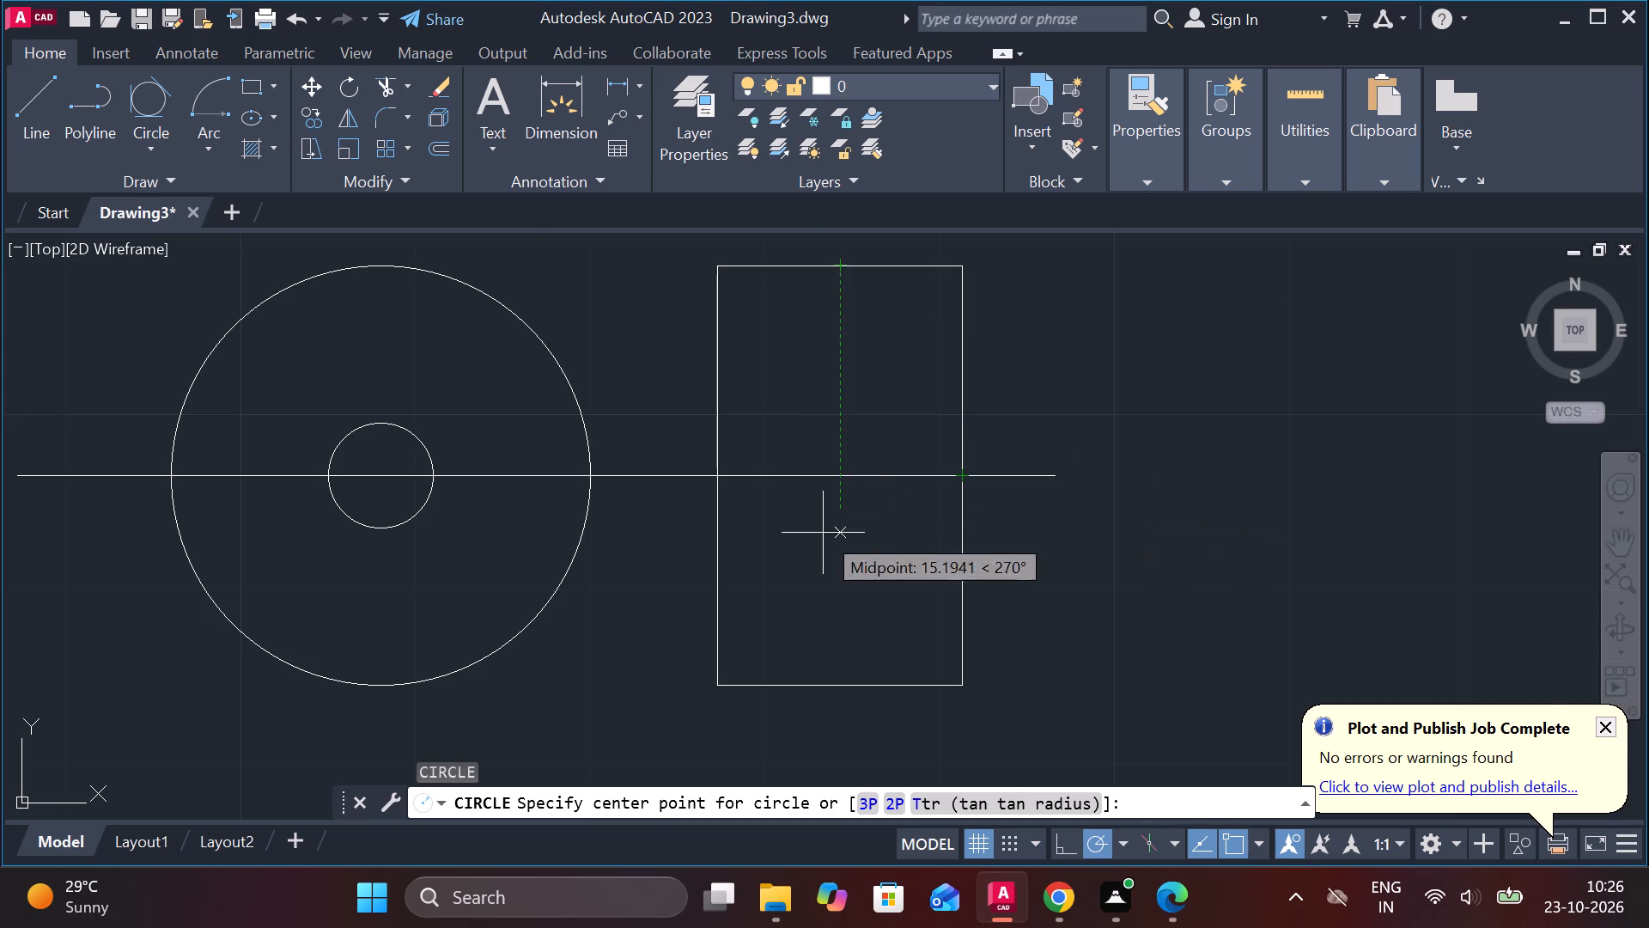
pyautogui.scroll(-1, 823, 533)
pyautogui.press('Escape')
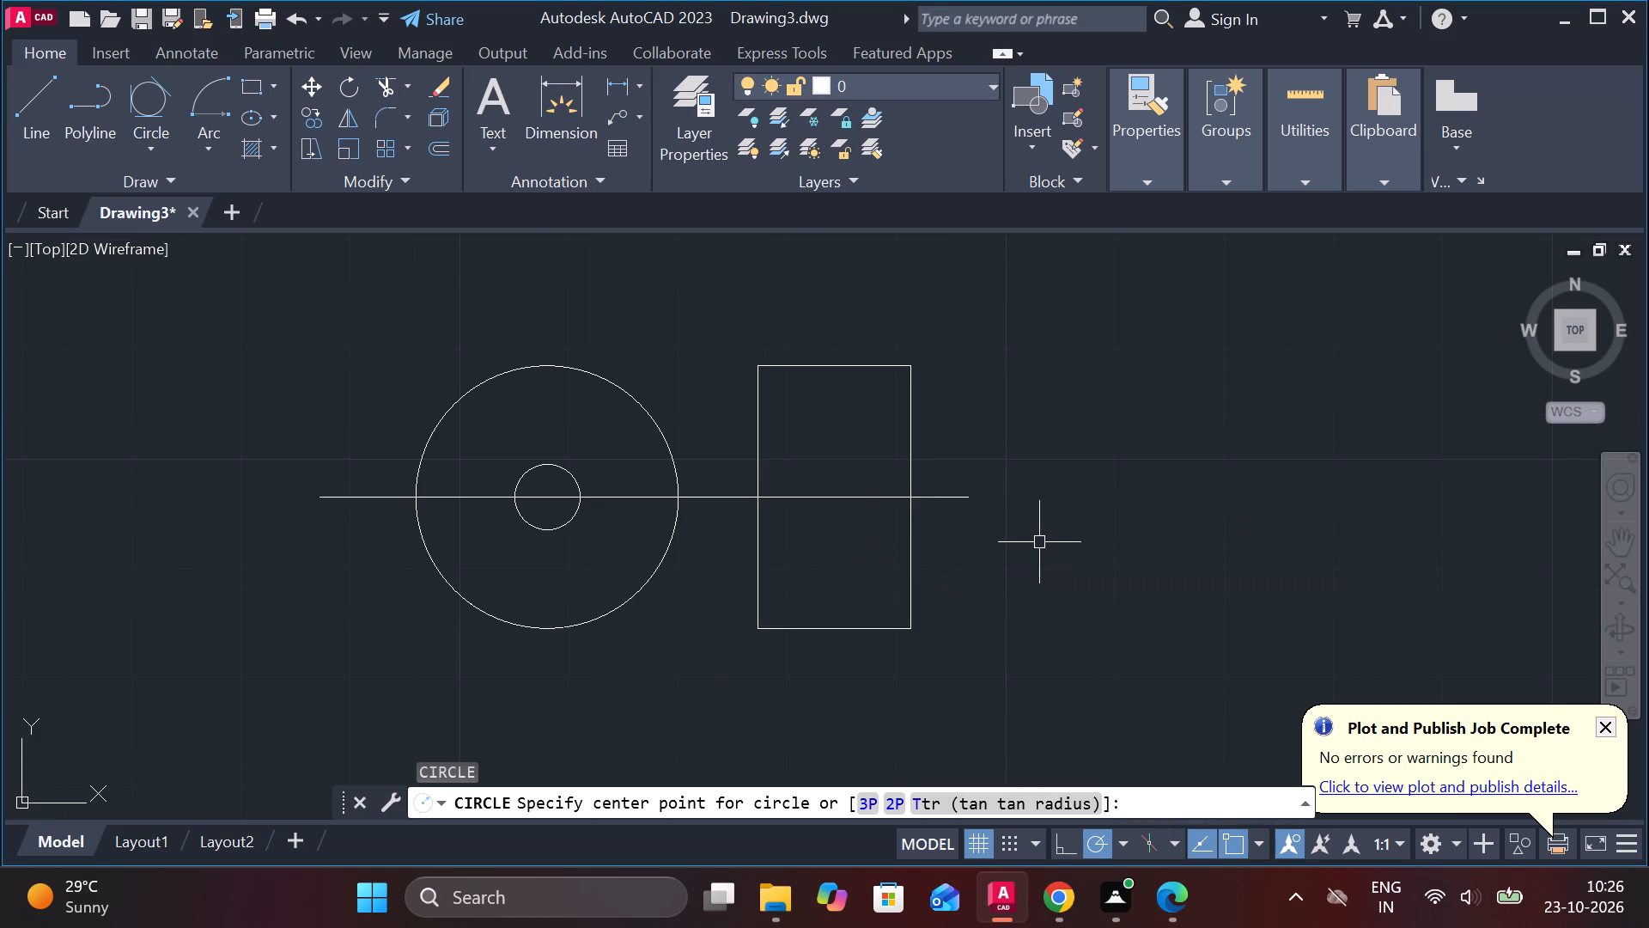
# Draw a vertical line through the rectangle from the midpoint of its upper edge to the midpoint of its lower edge.
pyautogui.press('l')
pyautogui.press('Return')
pyautogui.click(828, 370)
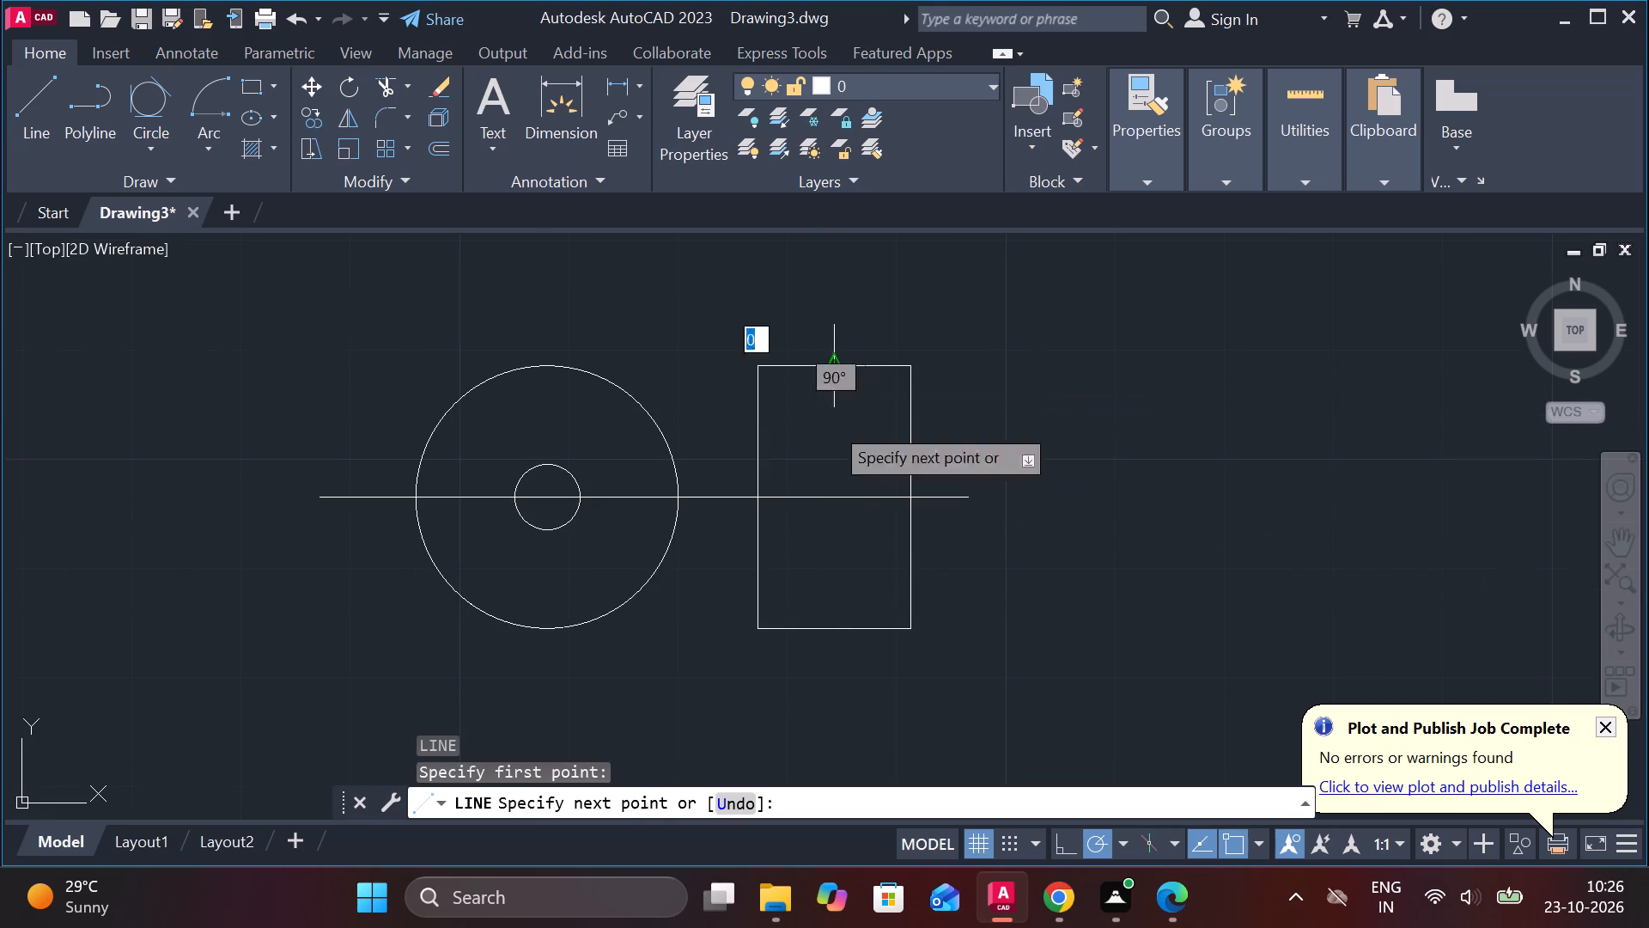
pyautogui.doubleClick(838, 625)
pyautogui.press('Escape')
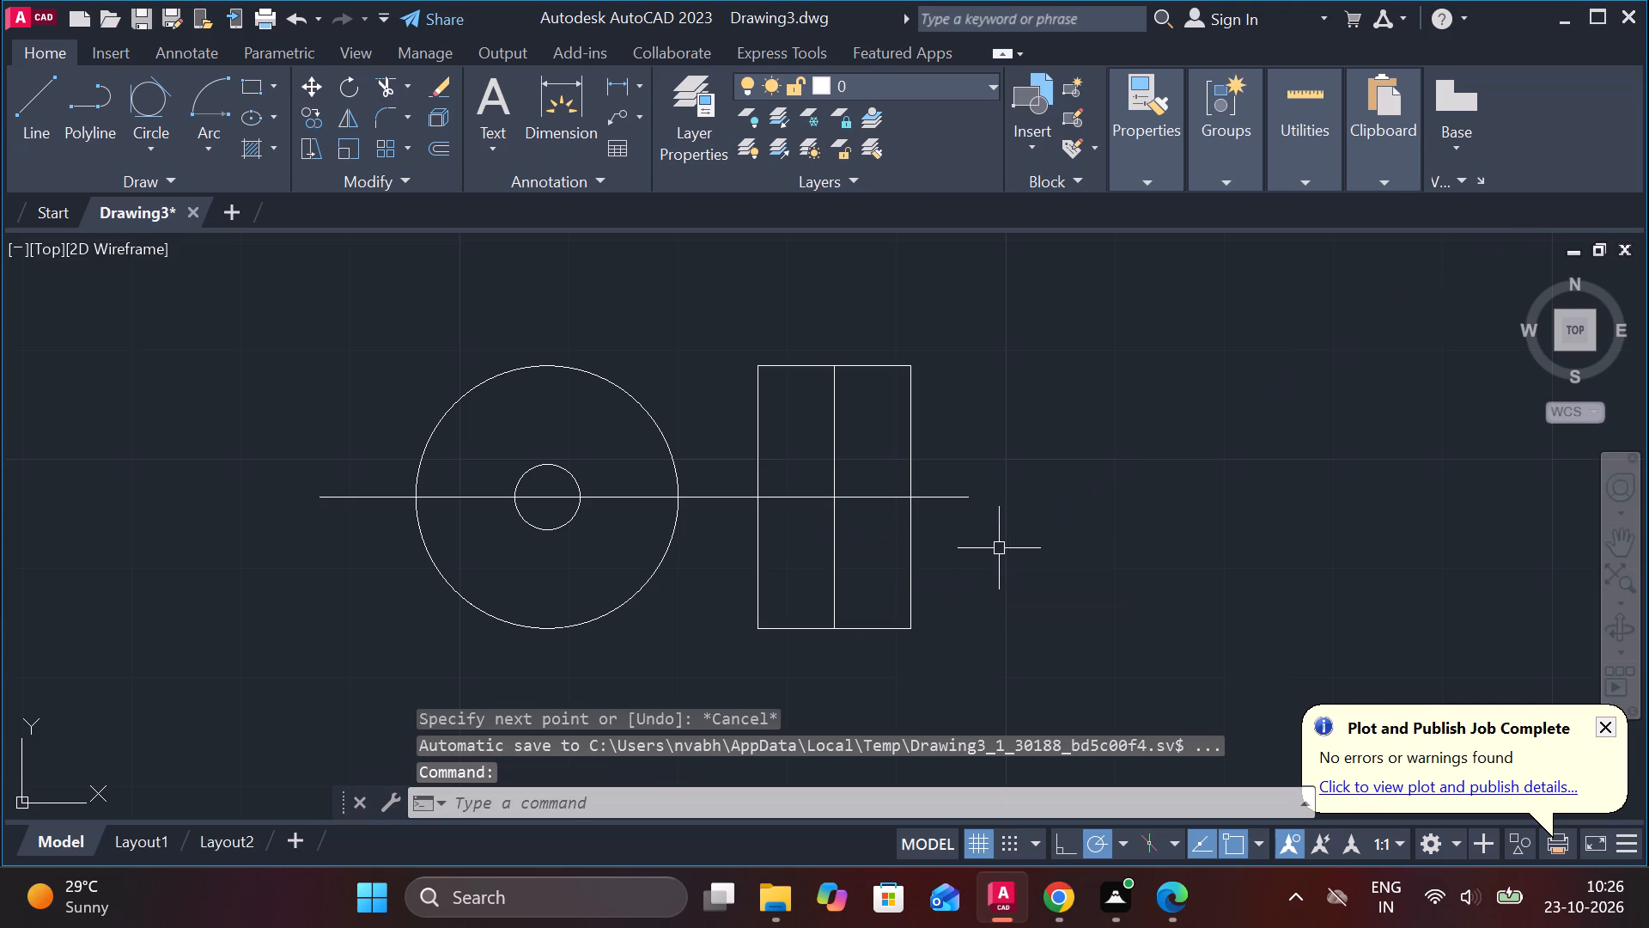
# Draw a diameter 6 circle centred where the rectangle's vertical midline crosses the horizontal centre line.
pyautogui.press('c')
pyautogui.press('space')
pyautogui.click(840, 492)
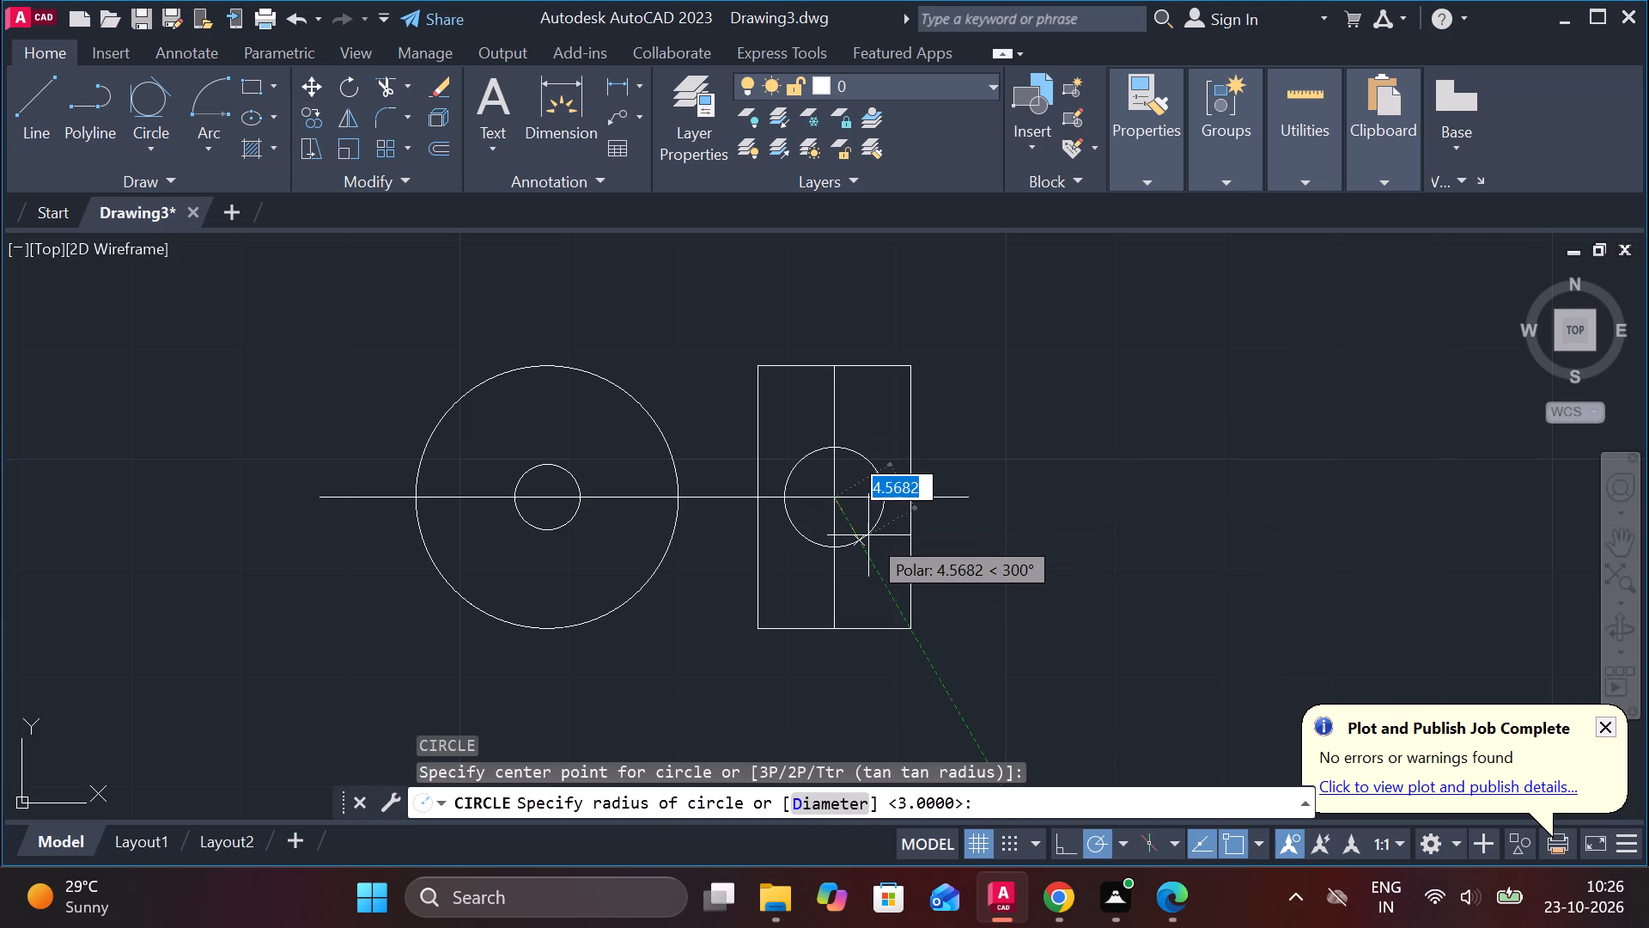
pyautogui.write('D 6')
pyautogui.press('Return')
# Start a bar outline in the empty space before the long shaft: a 135 horizontal line, then 6 down from its right end.
pyautogui.scroll(-1, 868, 535)
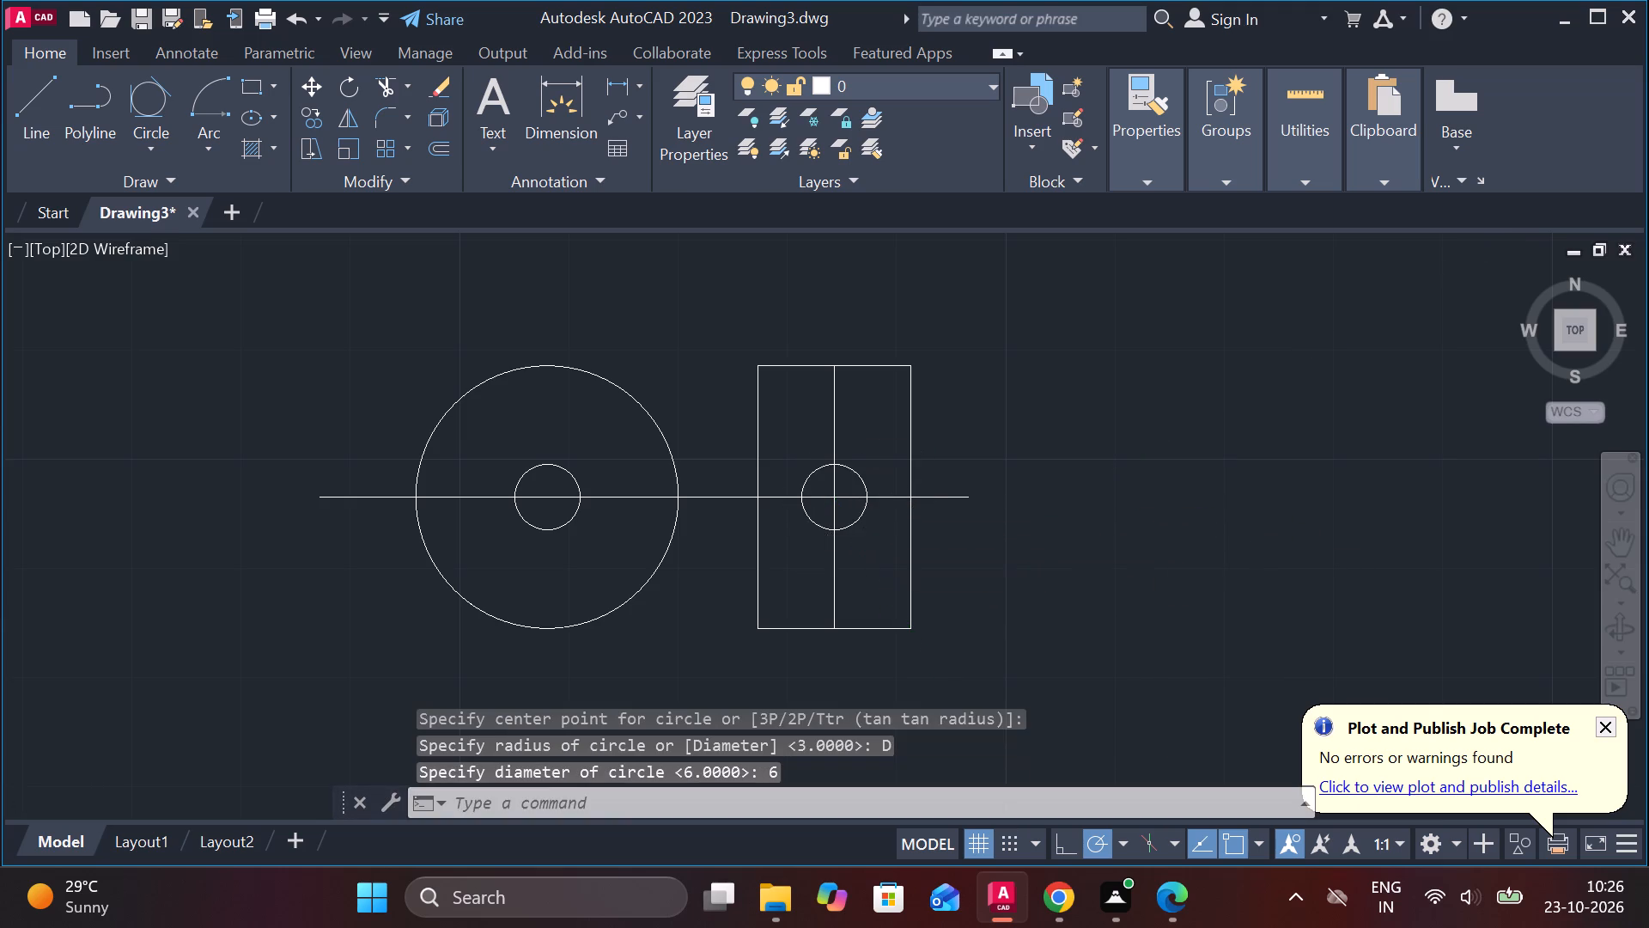
pyautogui.scroll(-1, 868, 535)
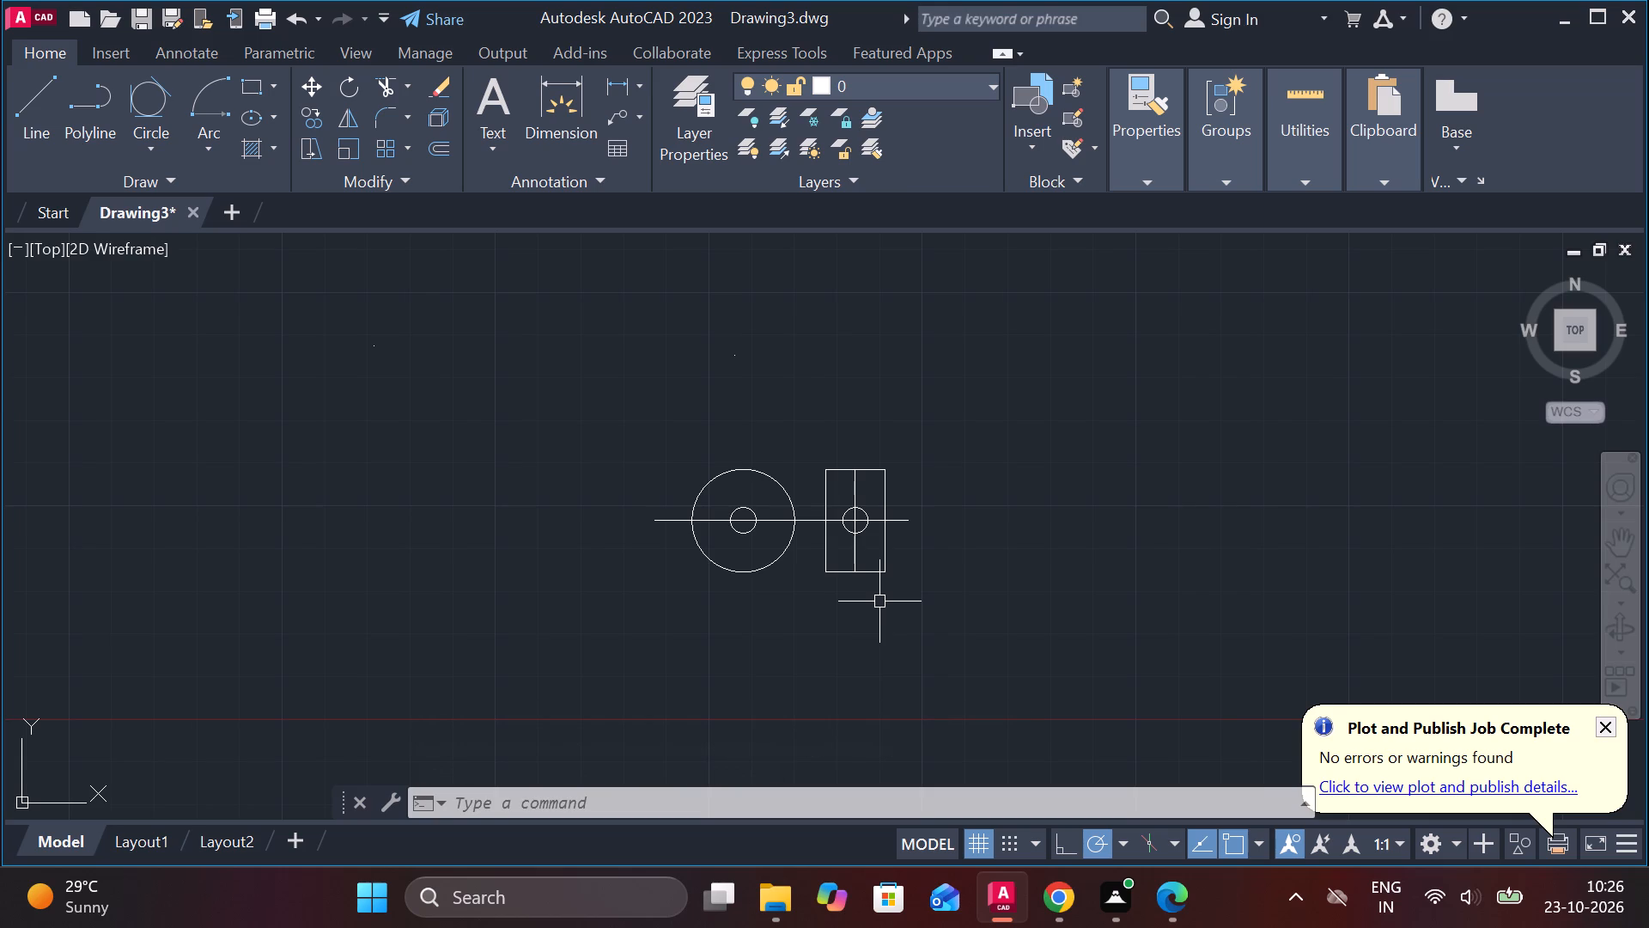
pyautogui.middleClick(913, 540)
pyautogui.scroll(-1, 910, 540)
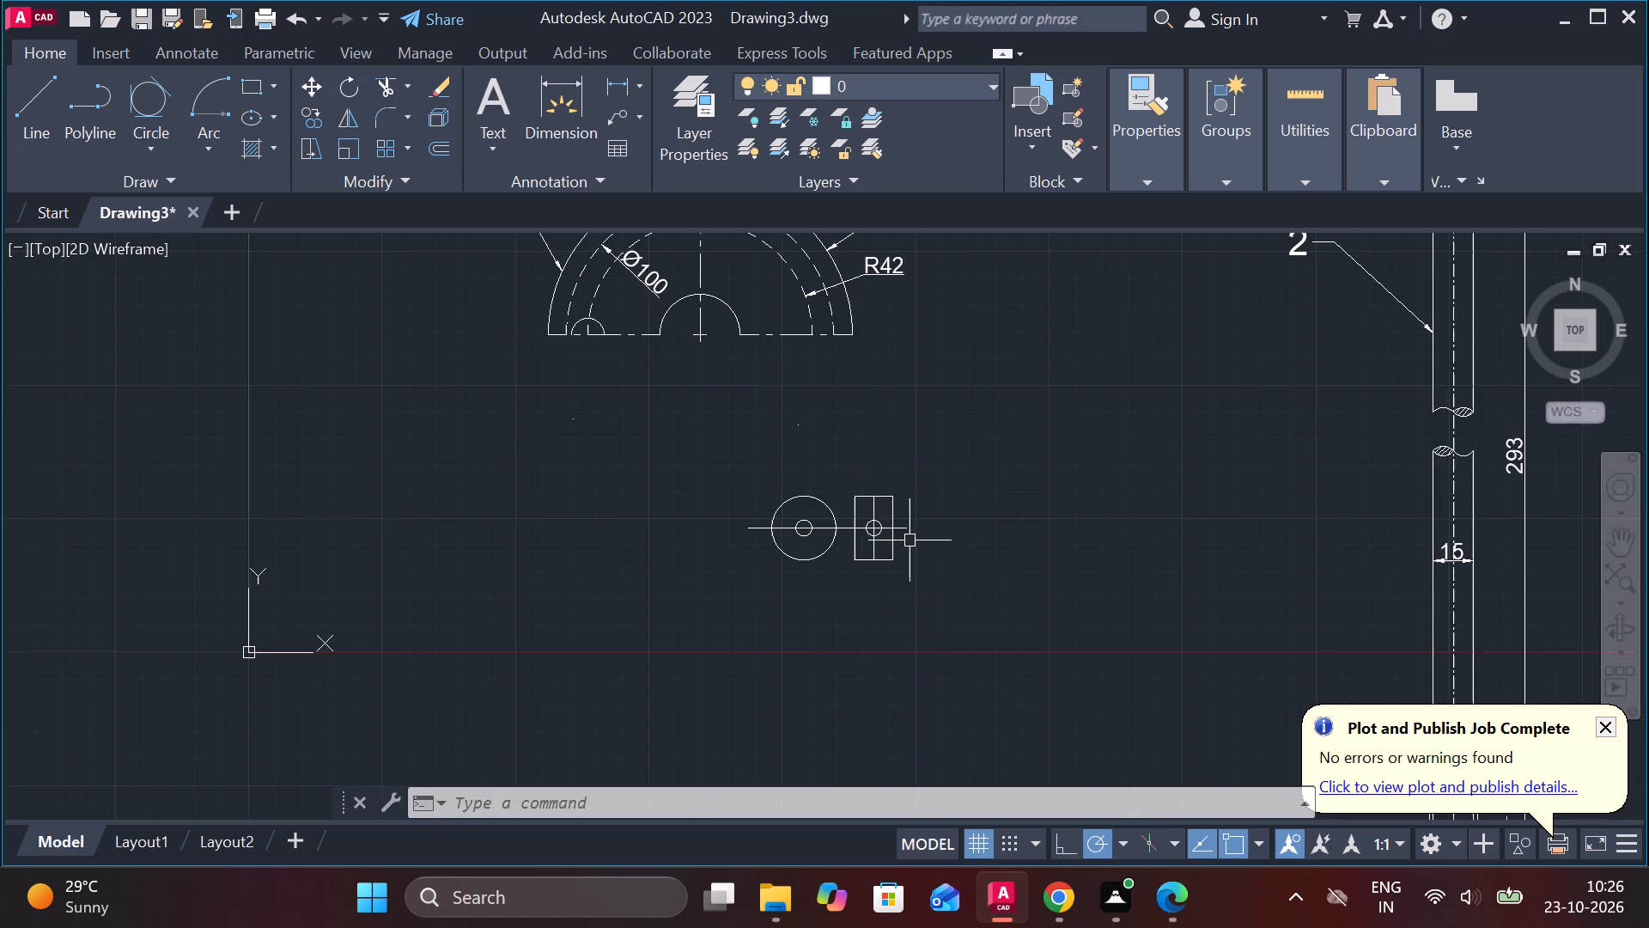
pyautogui.moveTo(903, 558); pyautogui.dragTo(621, 631, button='middle')
pyautogui.scroll(1, 672, 517)
pyautogui.moveTo(672, 517); pyautogui.dragTo(563, 537, button='middle')
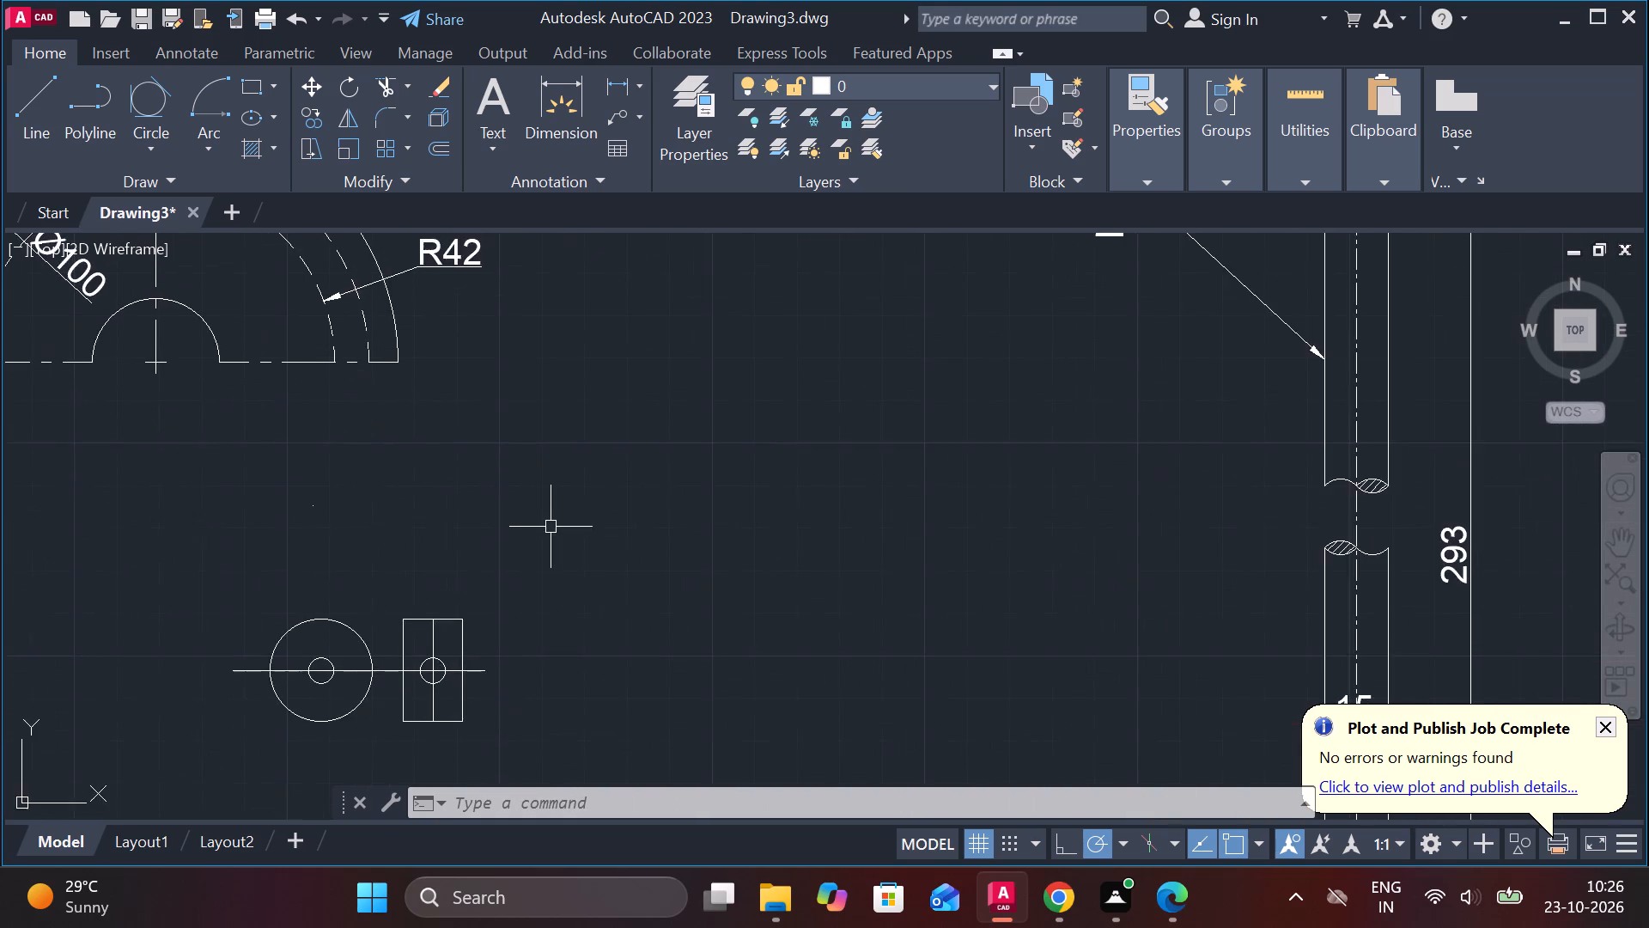
pyautogui.scroll(1, 551, 518)
pyautogui.press('l')
pyautogui.press('Return')
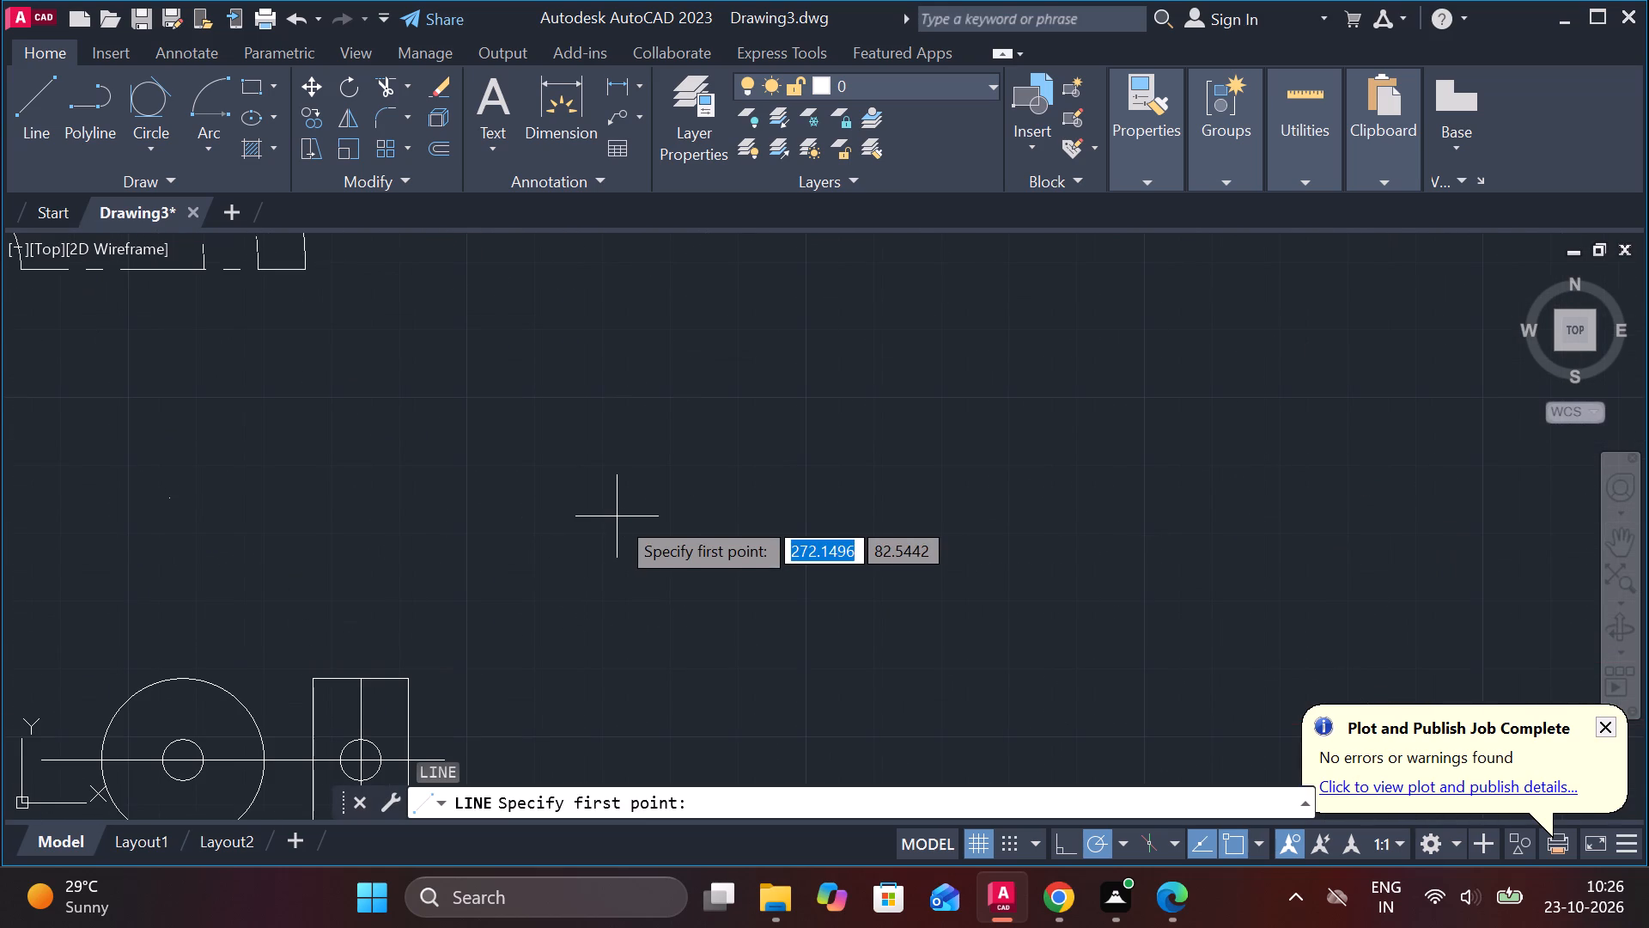
pyautogui.click(564, 465)
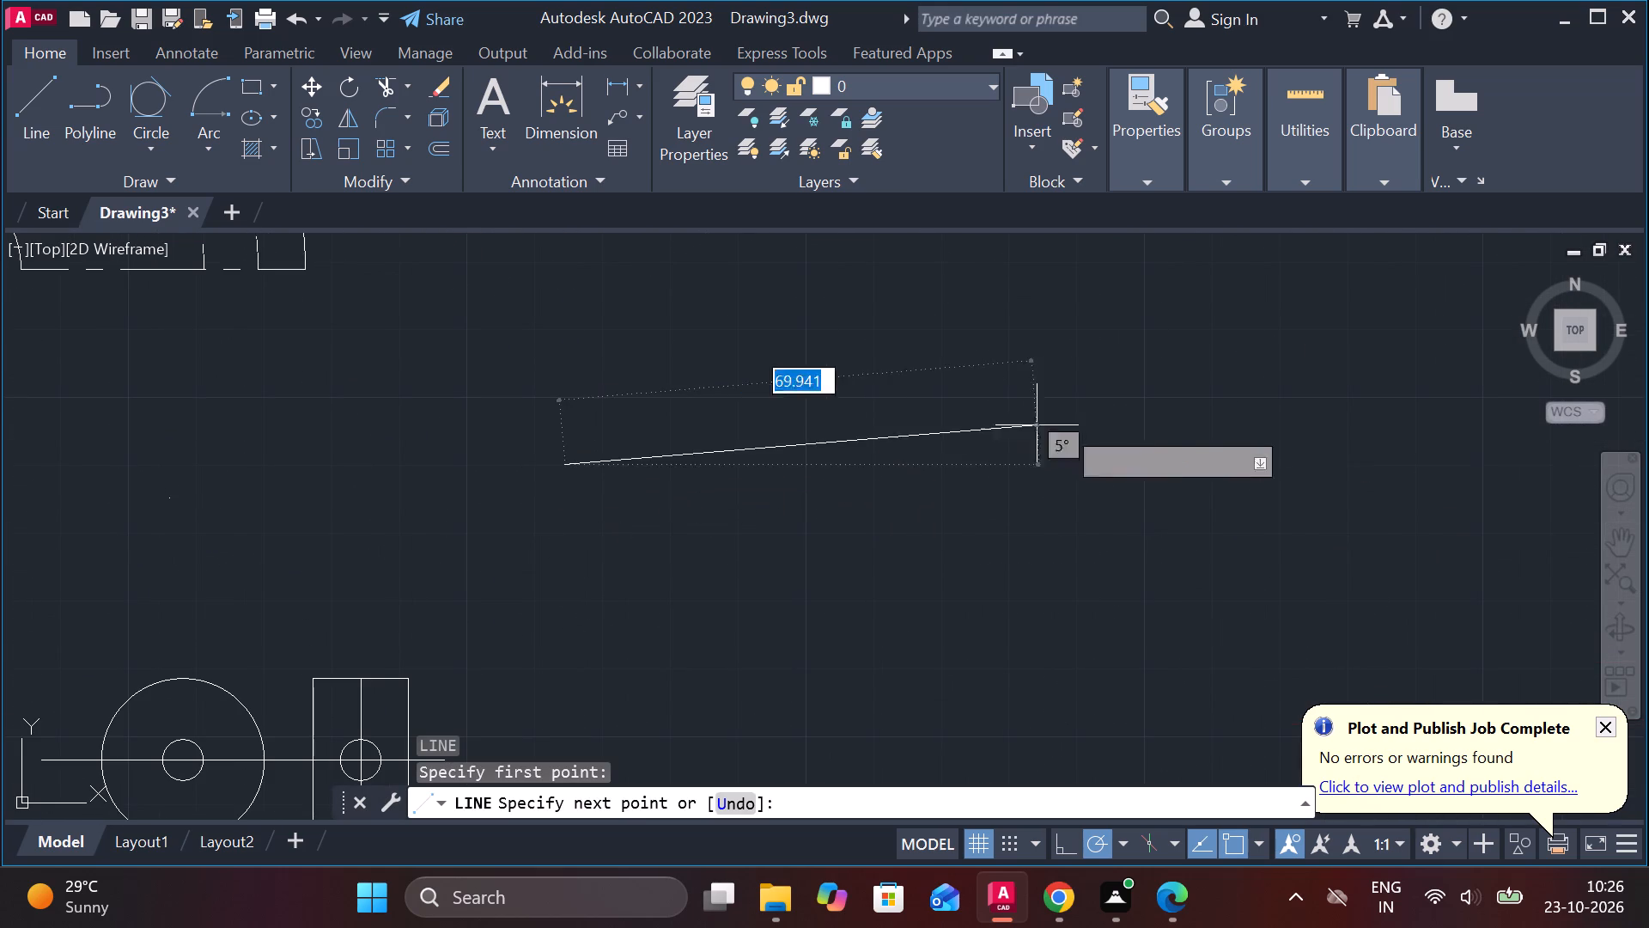
pyautogui.press('1')
pyautogui.write('35')
pyautogui.press('Return')
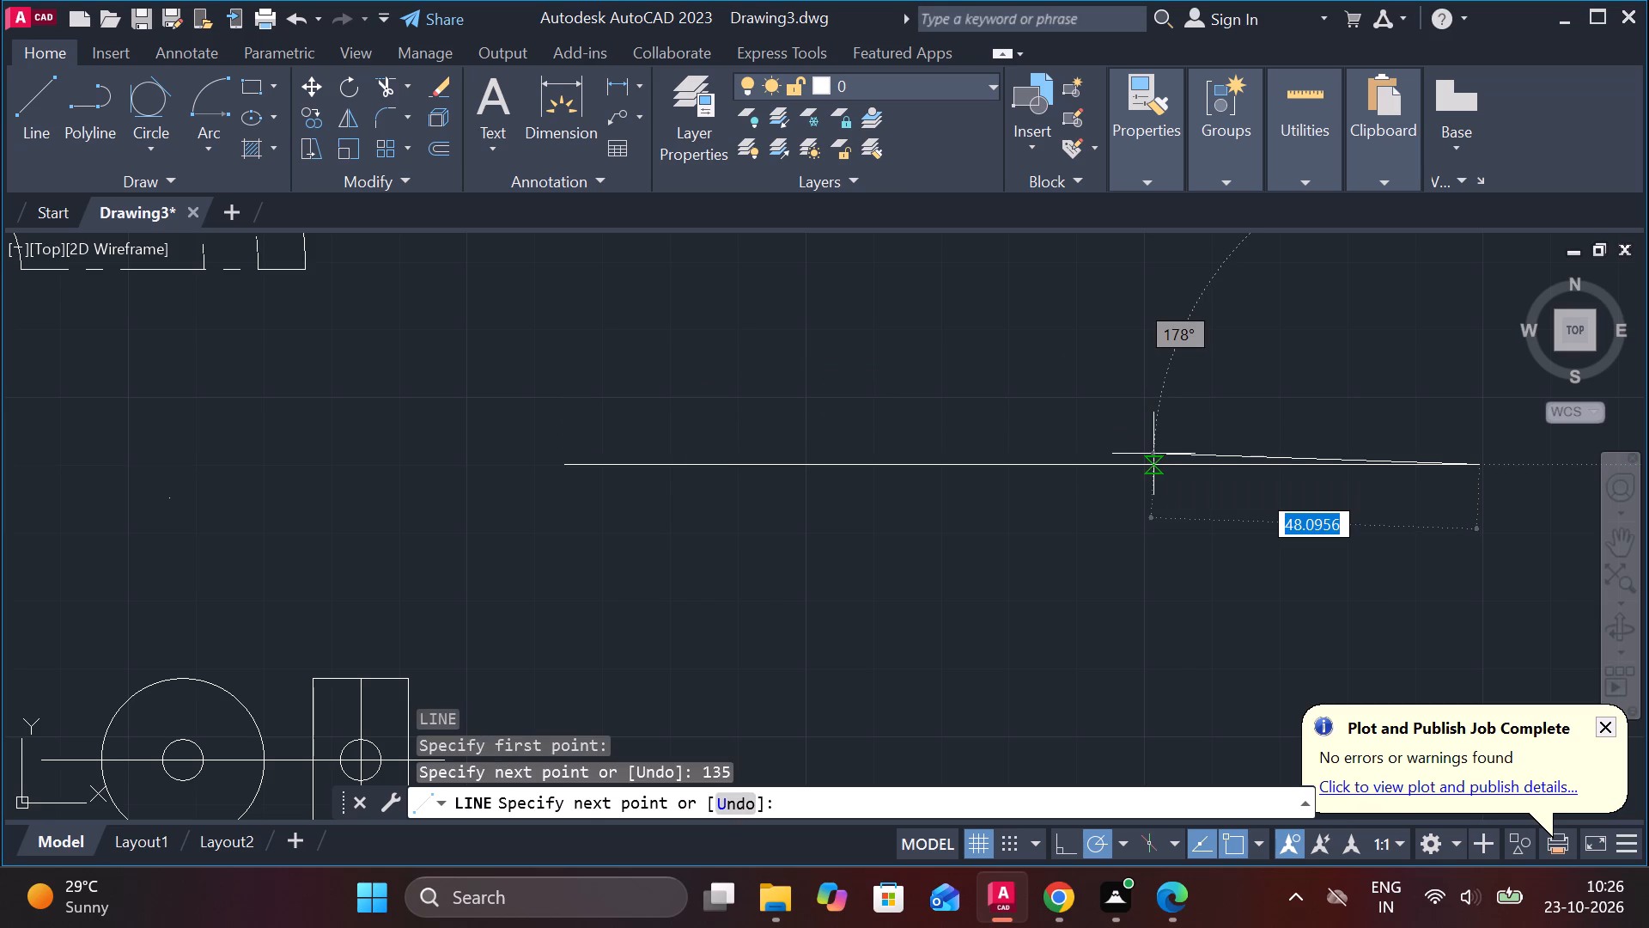
pyautogui.moveTo(1153, 454); pyautogui.dragTo(987, 451, button='middle')
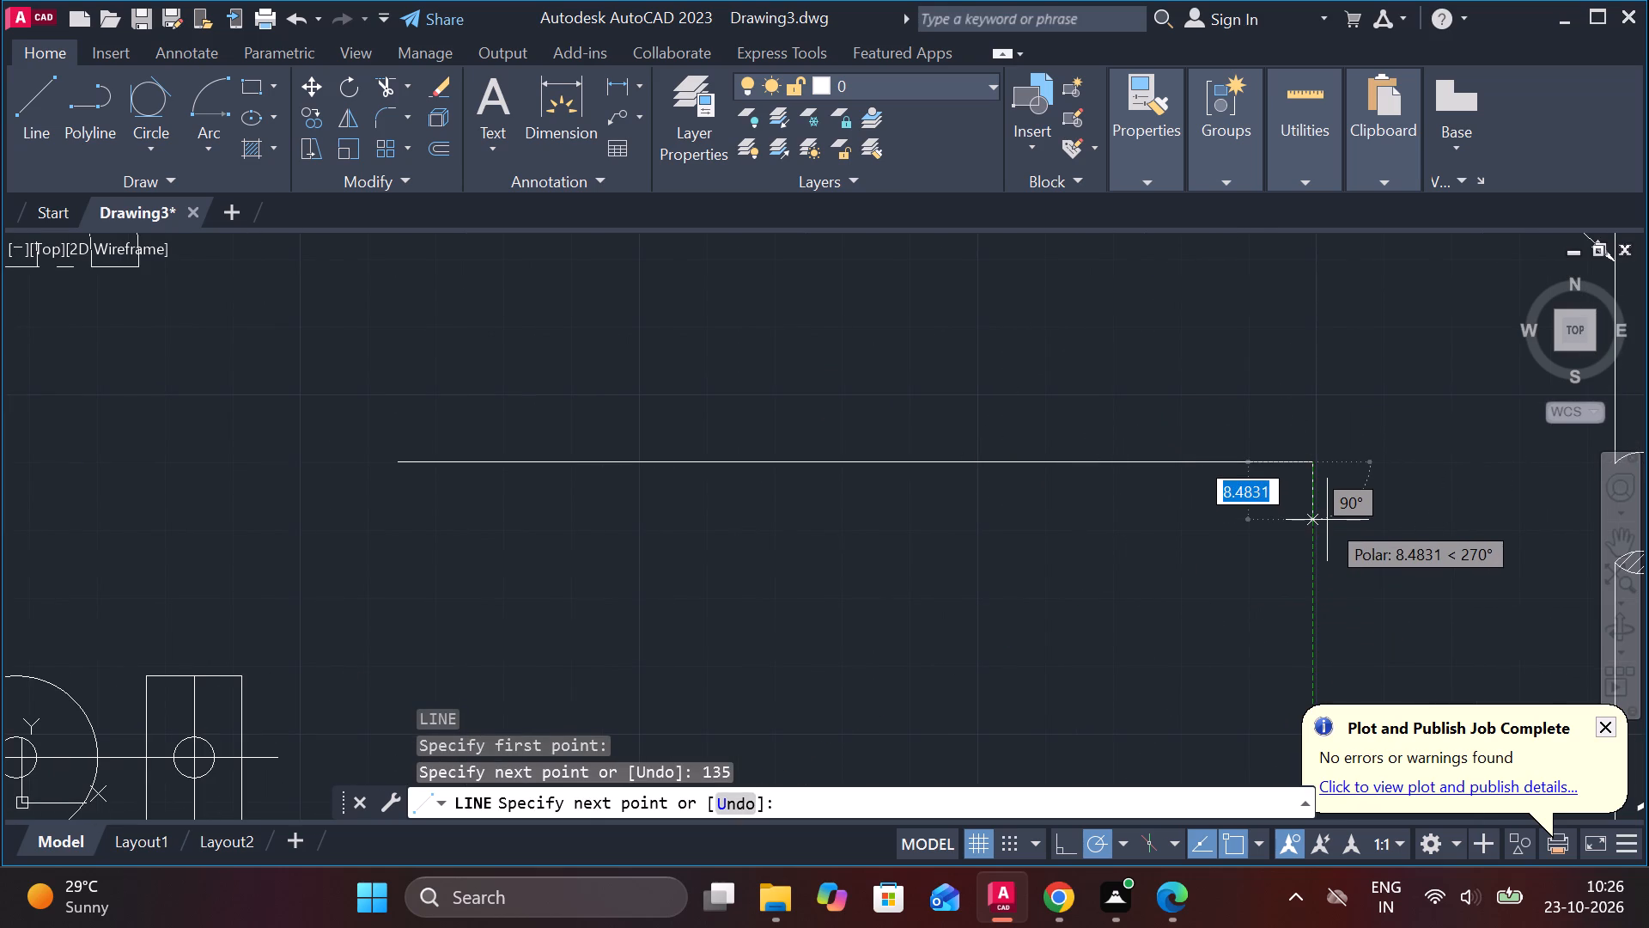
pyautogui.press('6')
pyautogui.press('Return')
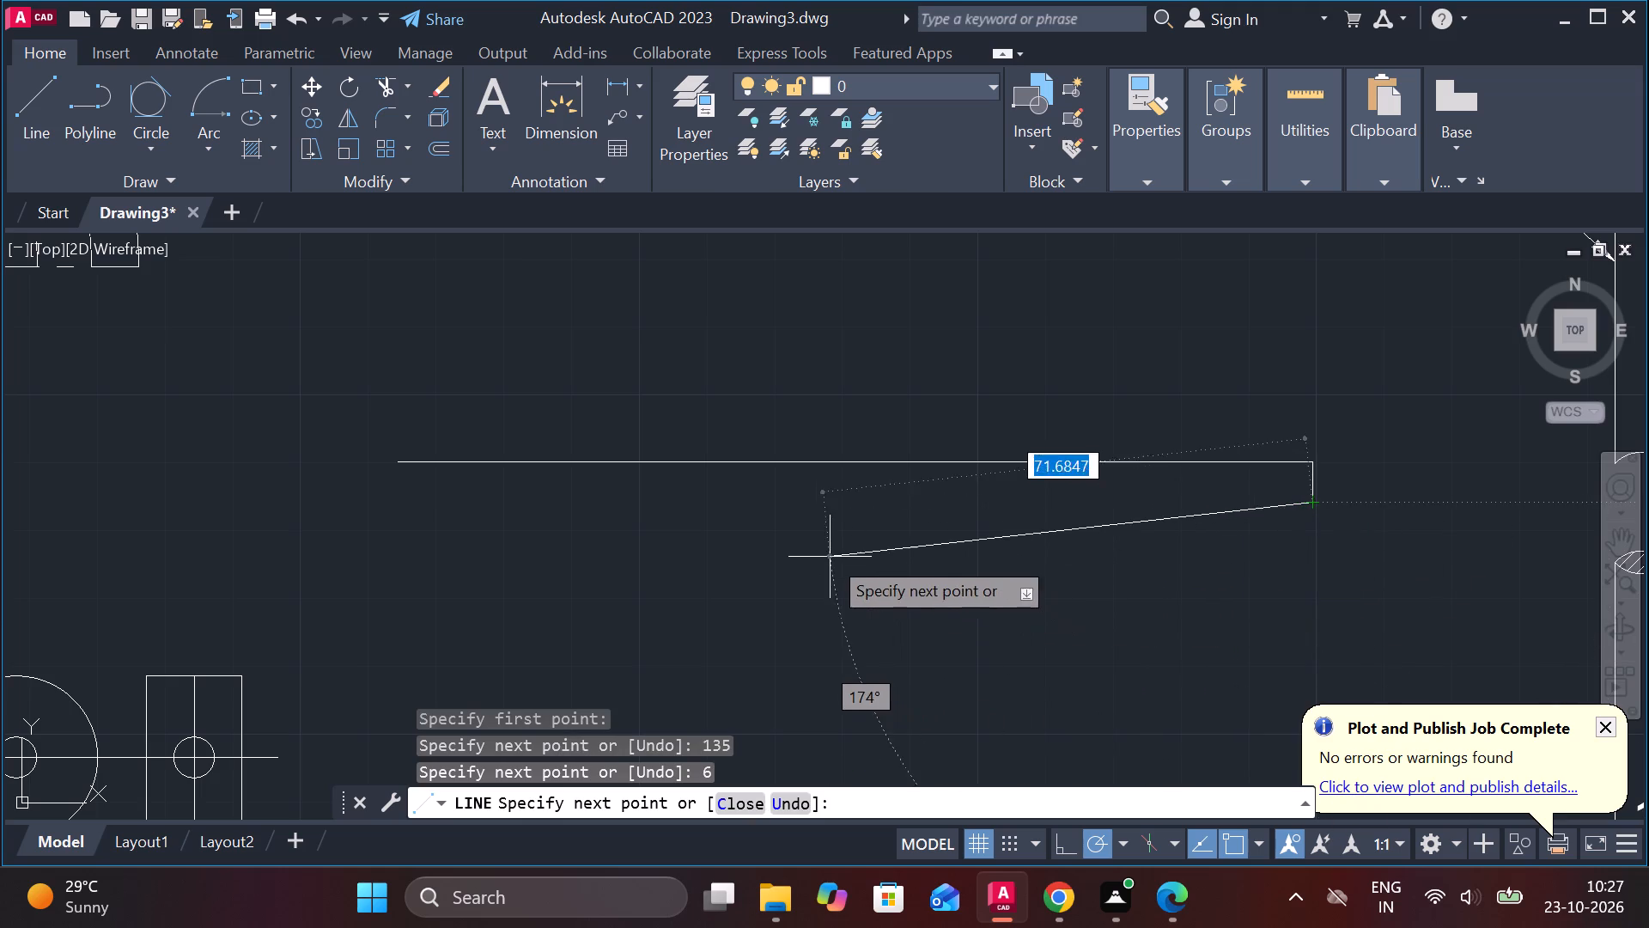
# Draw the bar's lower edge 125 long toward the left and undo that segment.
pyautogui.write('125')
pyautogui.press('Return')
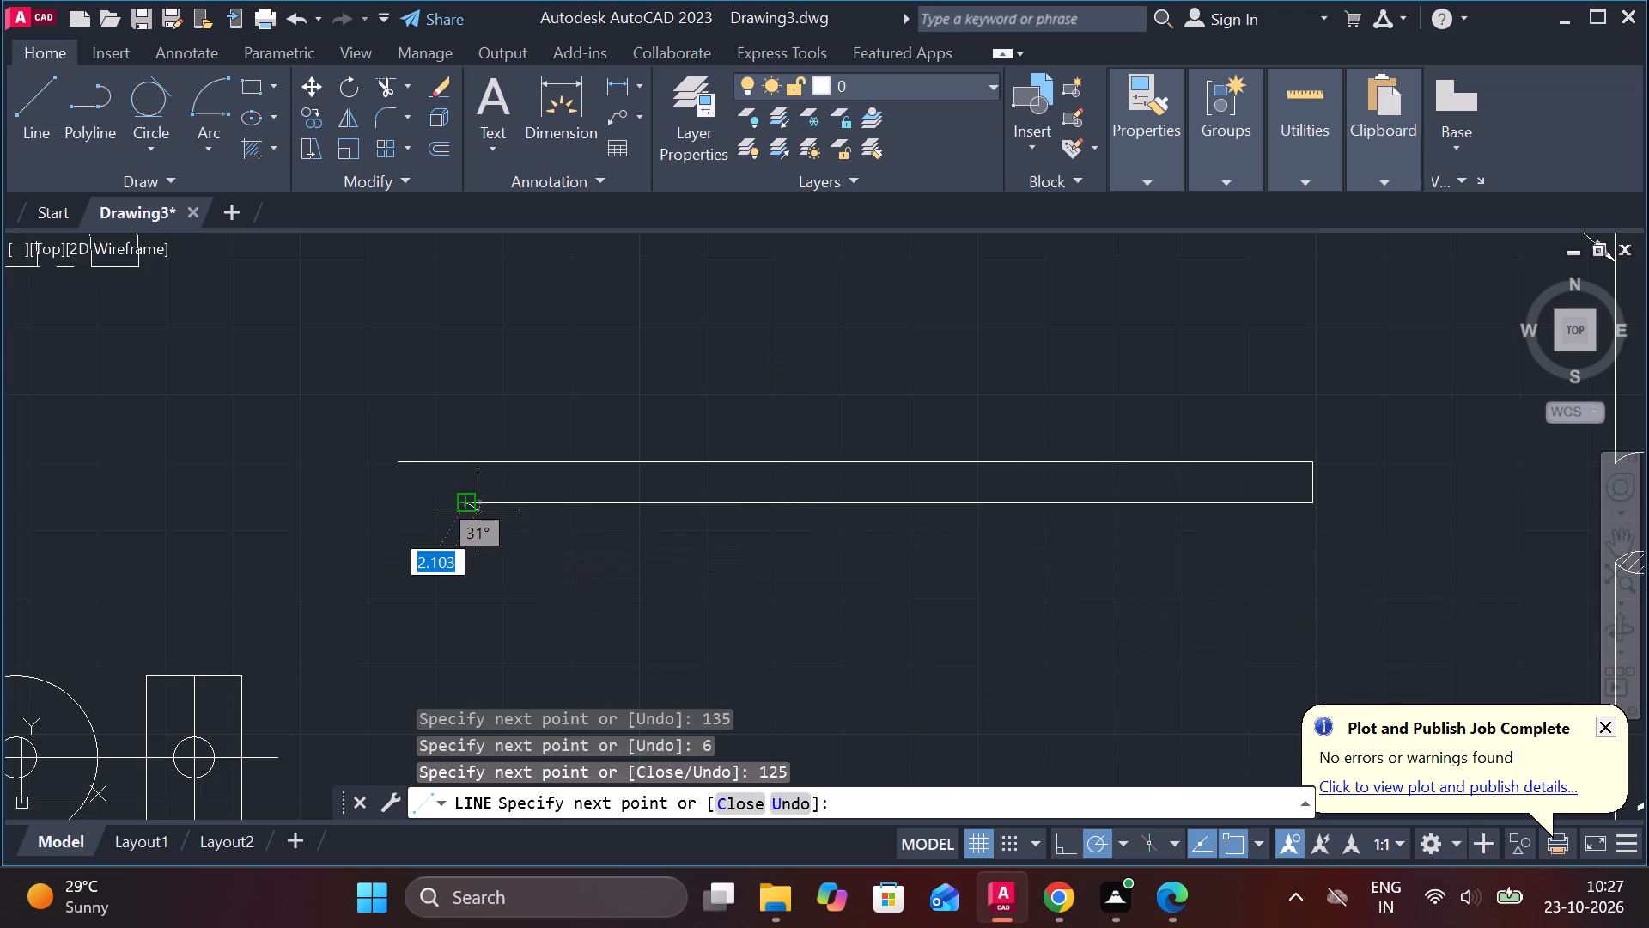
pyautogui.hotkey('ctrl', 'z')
# Draw the bar's lower edge 135 long toward the left and close the outline at the upper line's start point.
pyautogui.write('135')
pyautogui.press('Return')
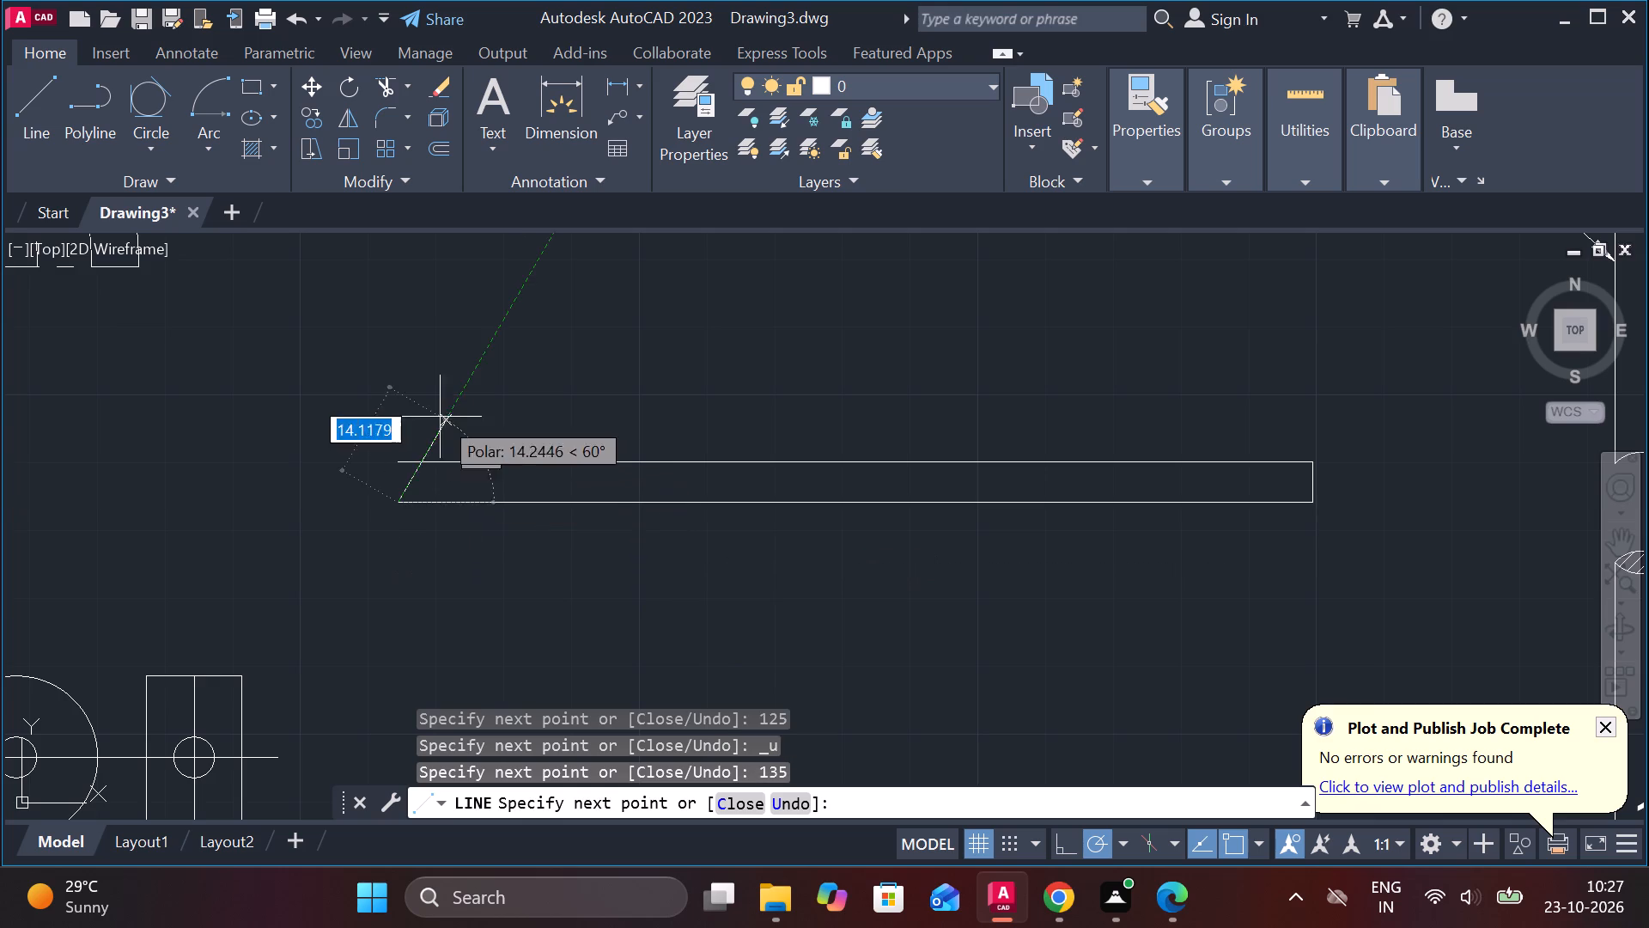
pyautogui.click(399, 464)
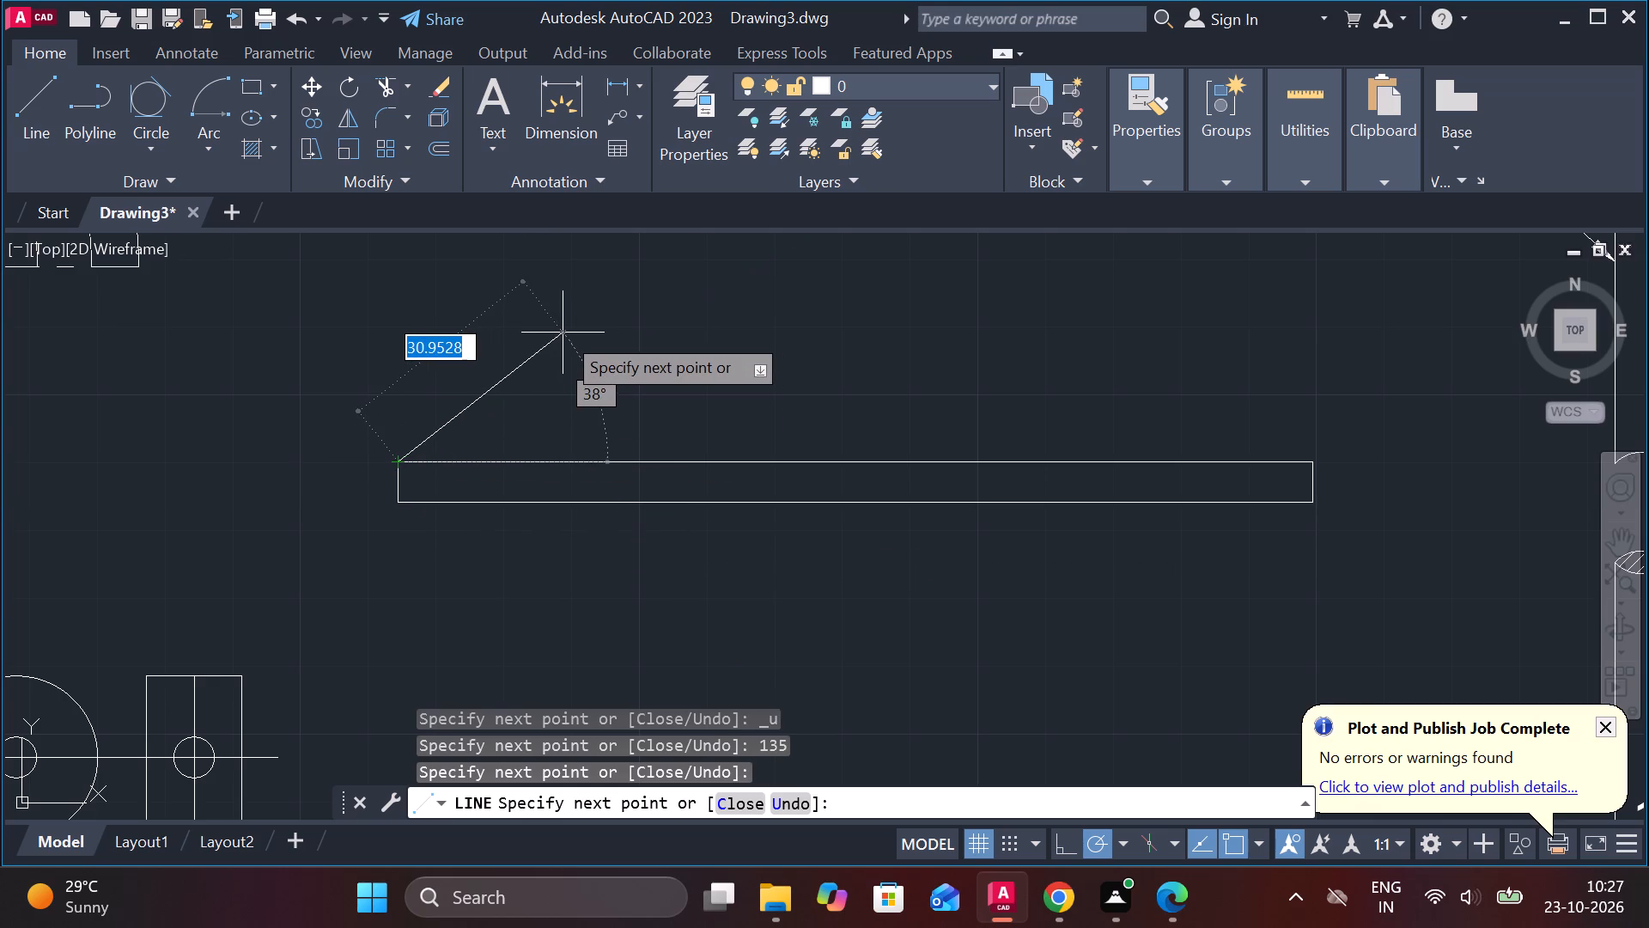
pyautogui.press('Escape')
# Offset the bar's right end line 30 inward.
pyautogui.moveTo(539, 512); pyautogui.dragTo(488, 512, button='middle')
pyautogui.click(1257, 485)
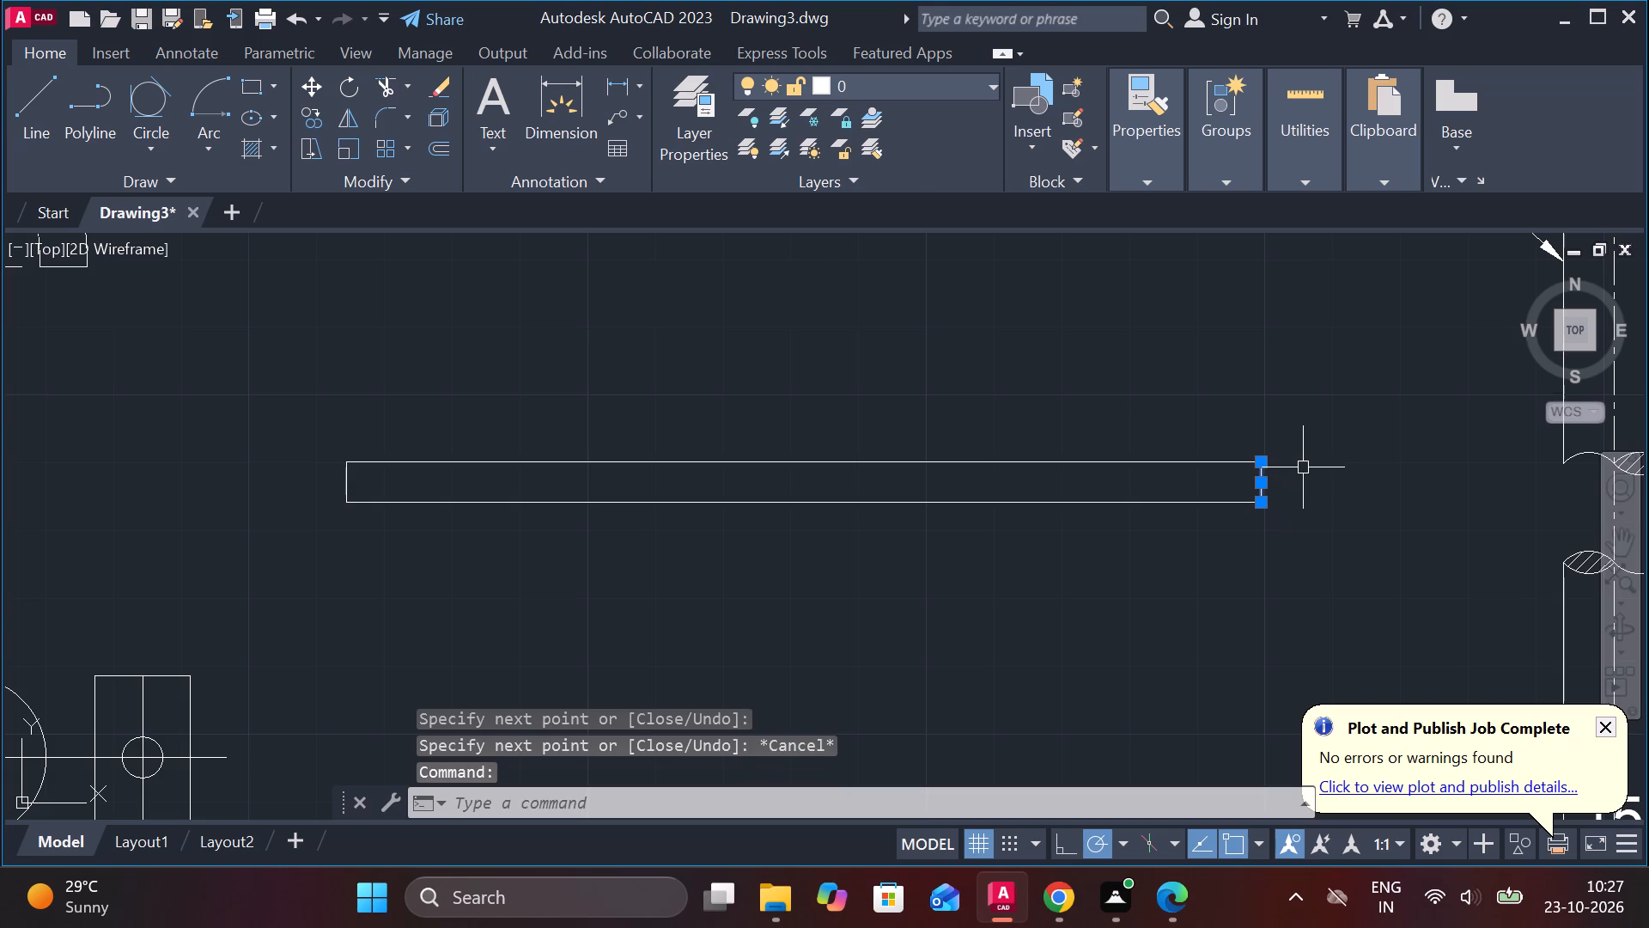
pyautogui.press('o')
pyautogui.press('Return')
pyautogui.press('Return')
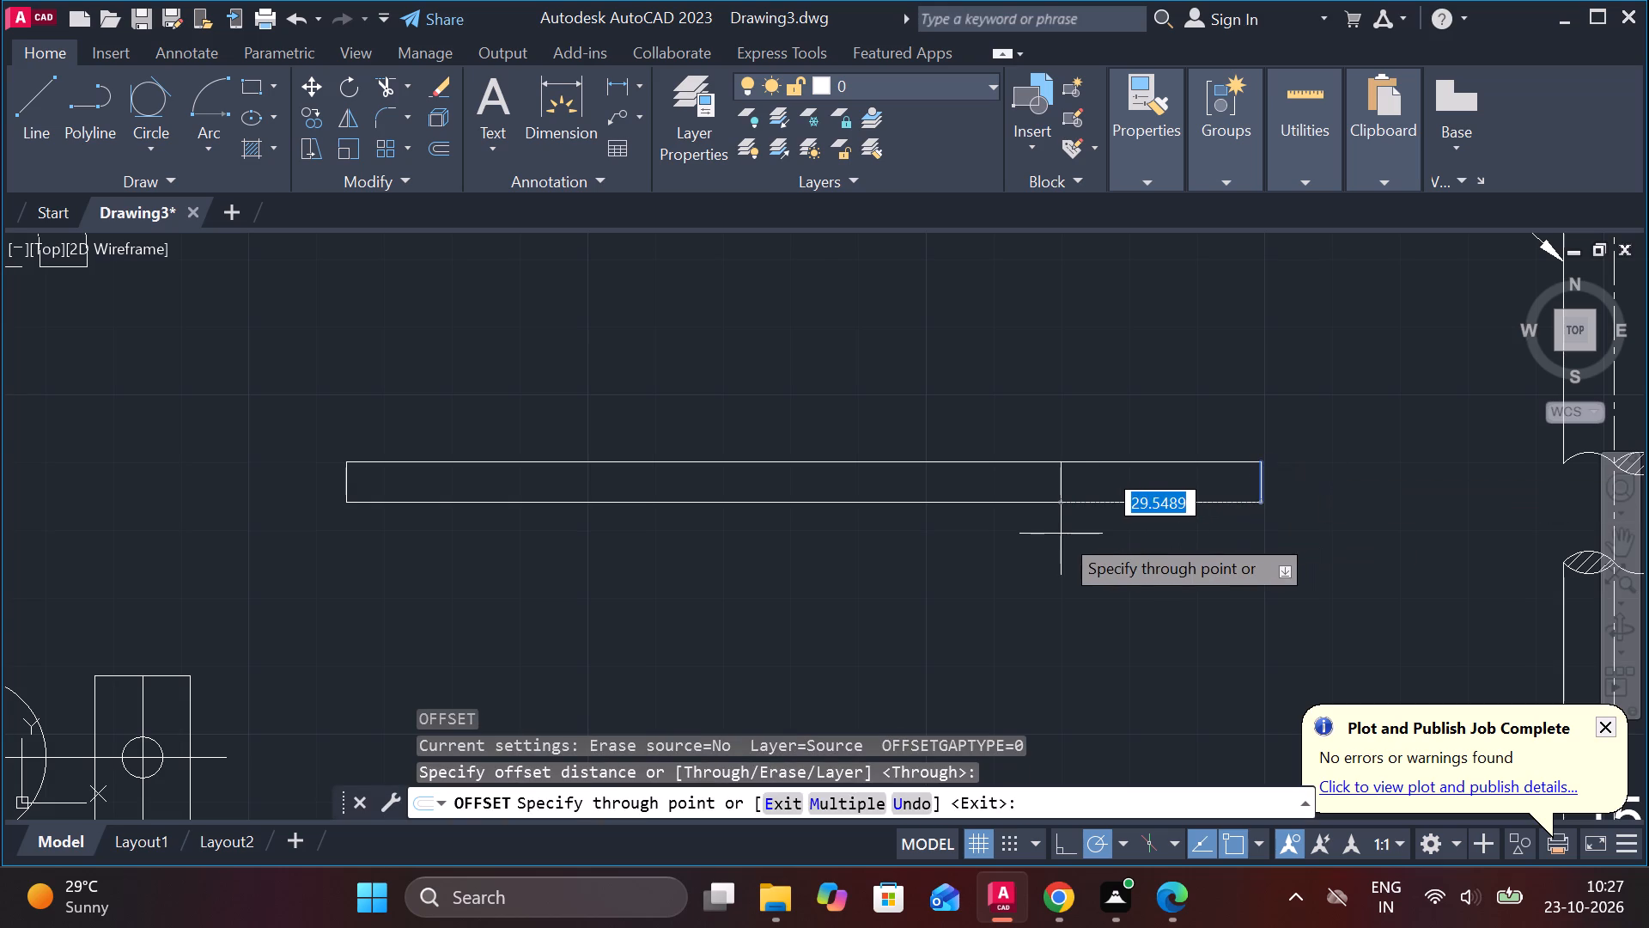
pyautogui.write('30')
pyautogui.press('Return')
pyautogui.moveTo(1064, 534); pyautogui.dragTo(1051, 555, button='middle')
pyautogui.press('Escape')
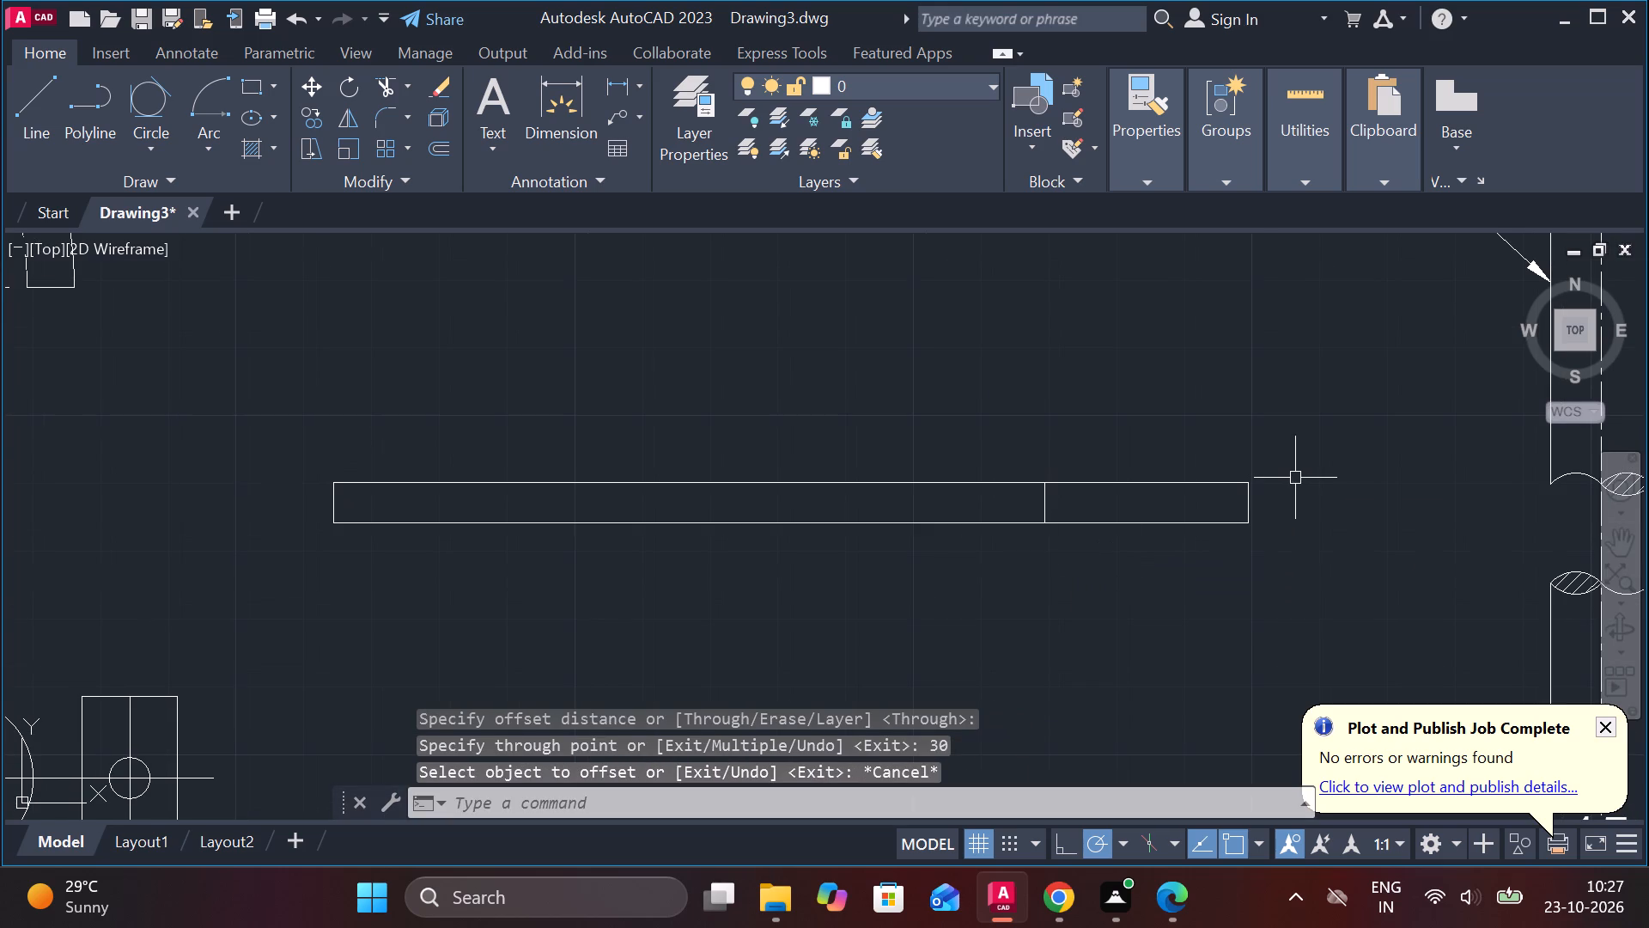
# Draw two taper lines from the offset line's upper and lower ends, meeting at the midpoint of the bar's right end.
pyautogui.press('l')
pyautogui.press('Return')
pyautogui.scroll(2, 1244, 482)
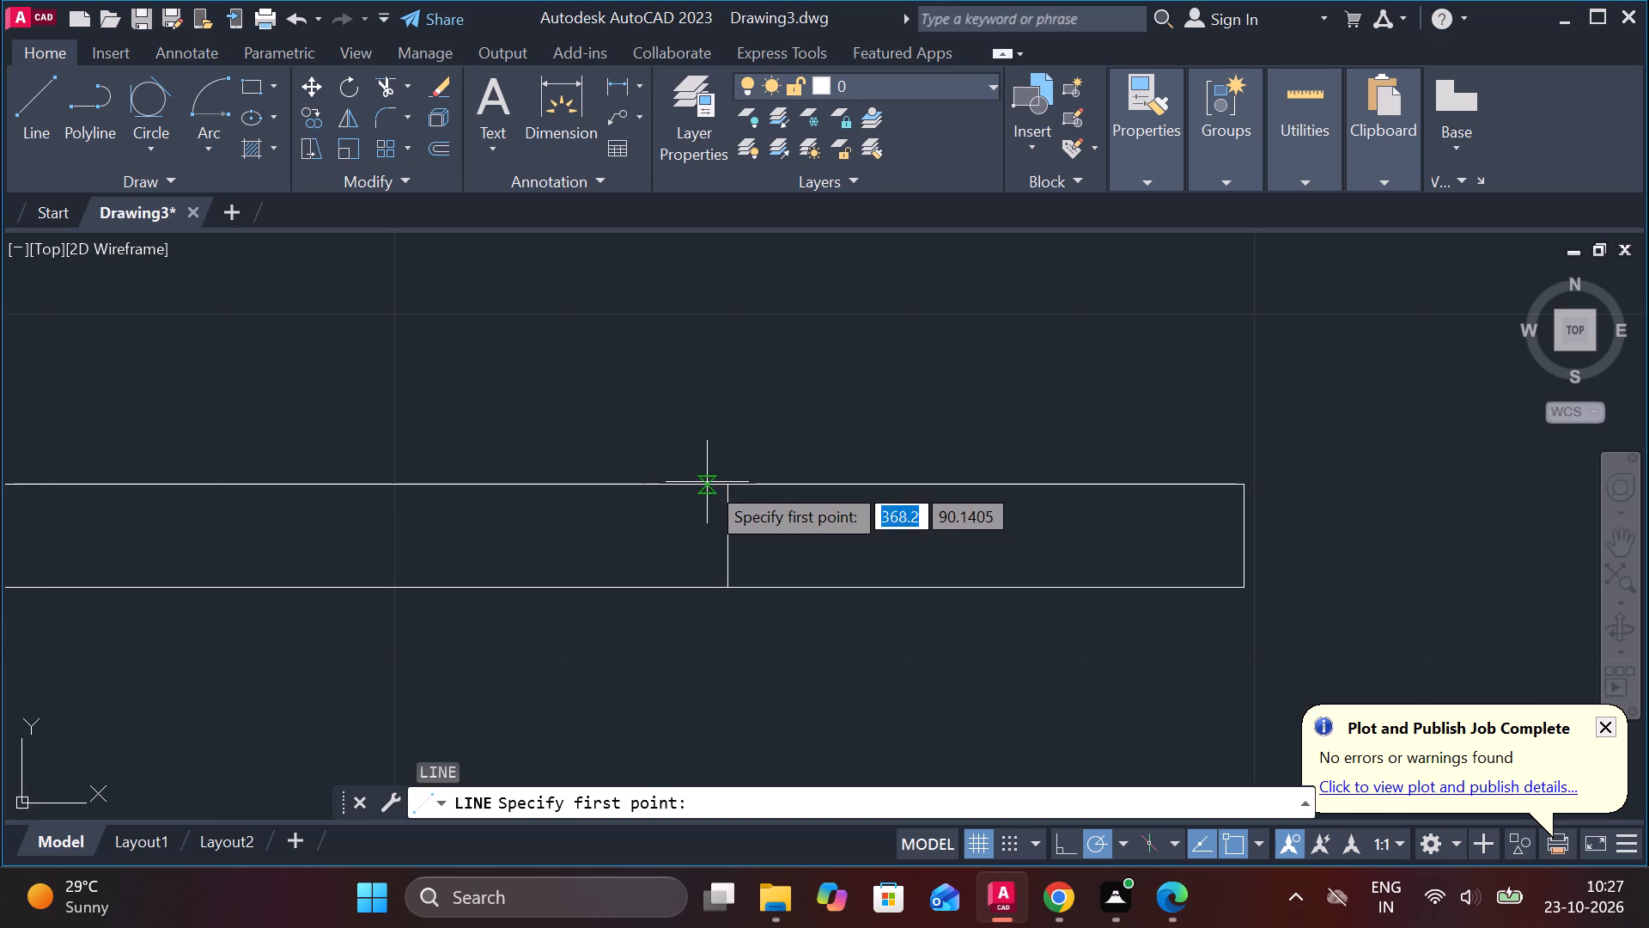
pyautogui.moveTo(723, 486); pyautogui.dragTo(739, 489)
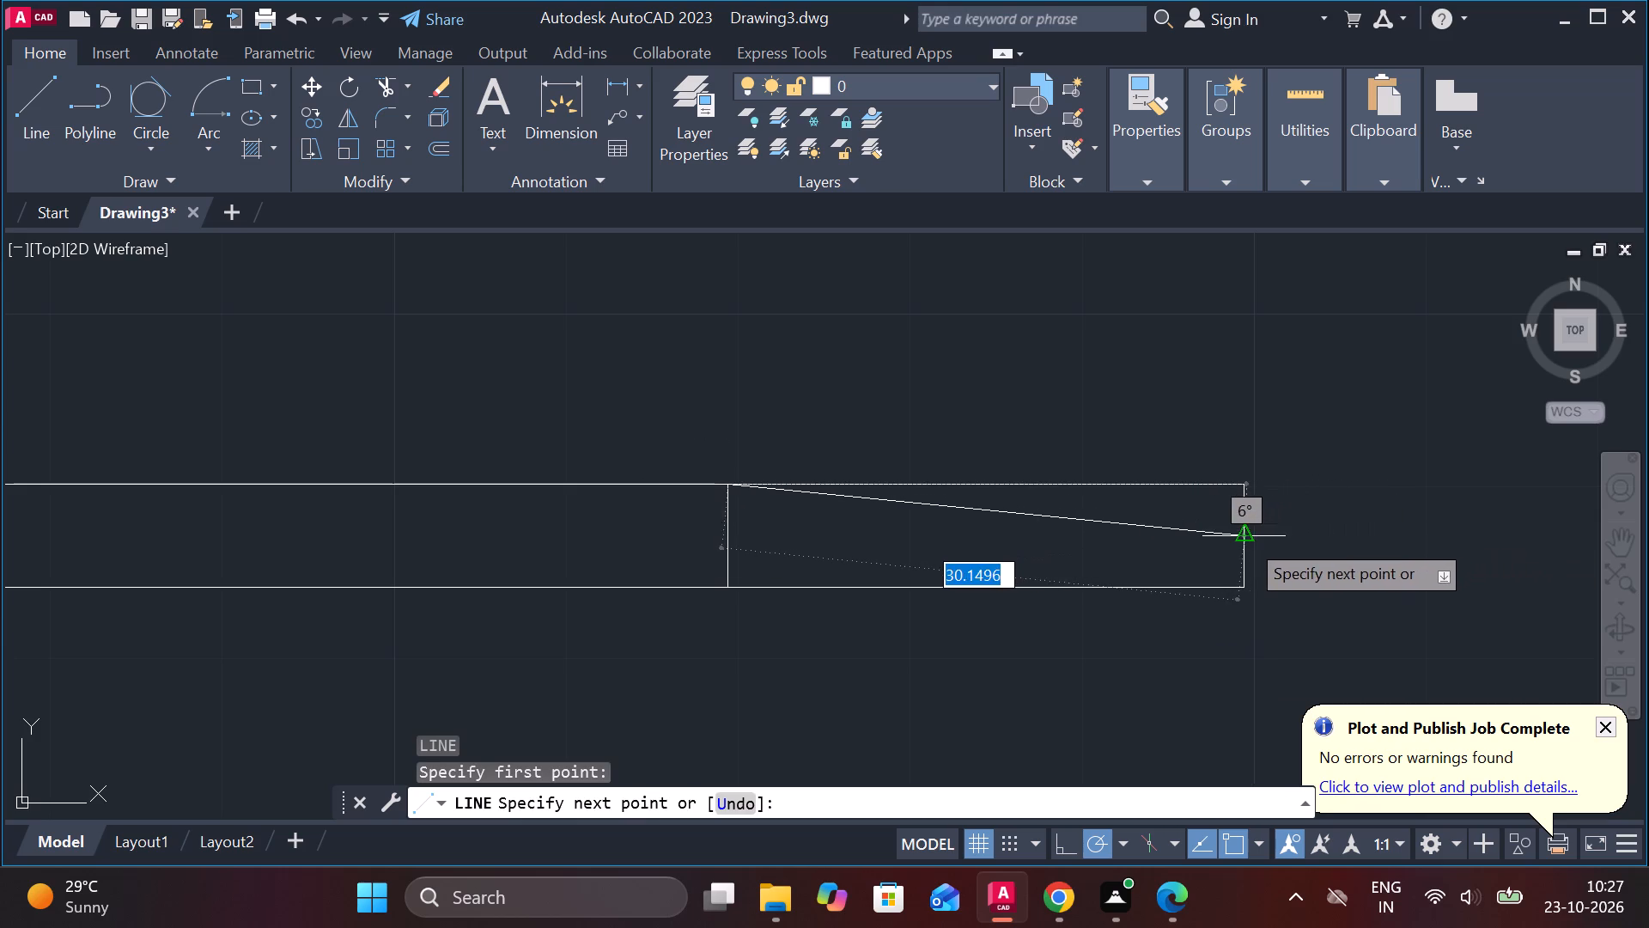
pyautogui.click(1246, 539)
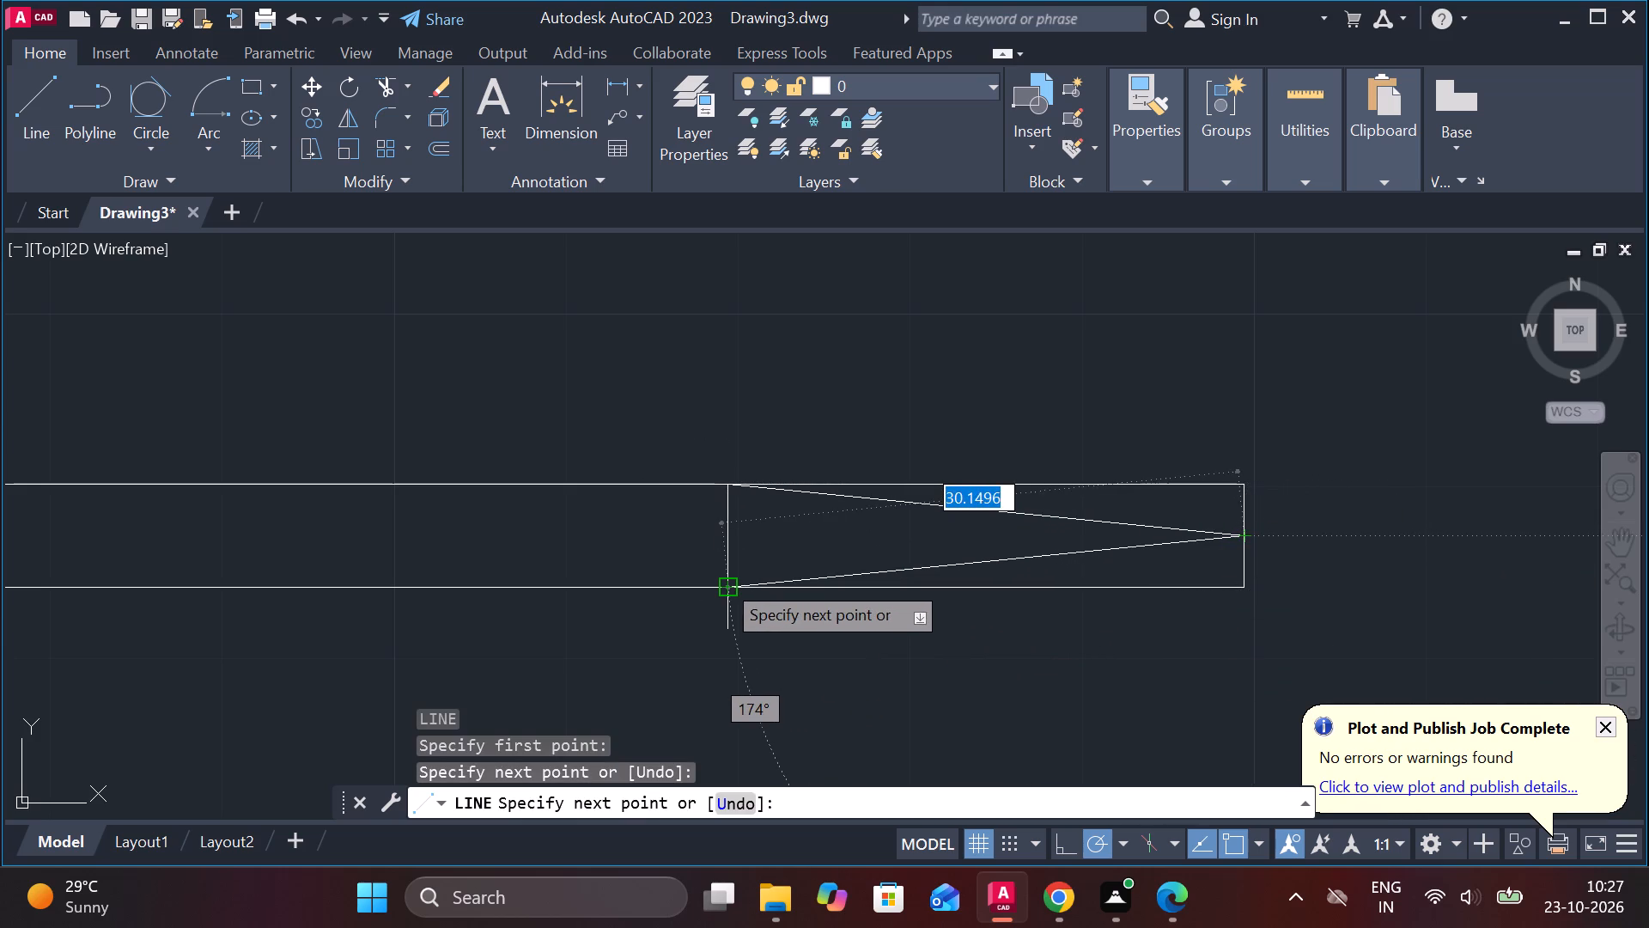
pyautogui.click(722, 580)
pyautogui.press('Escape')
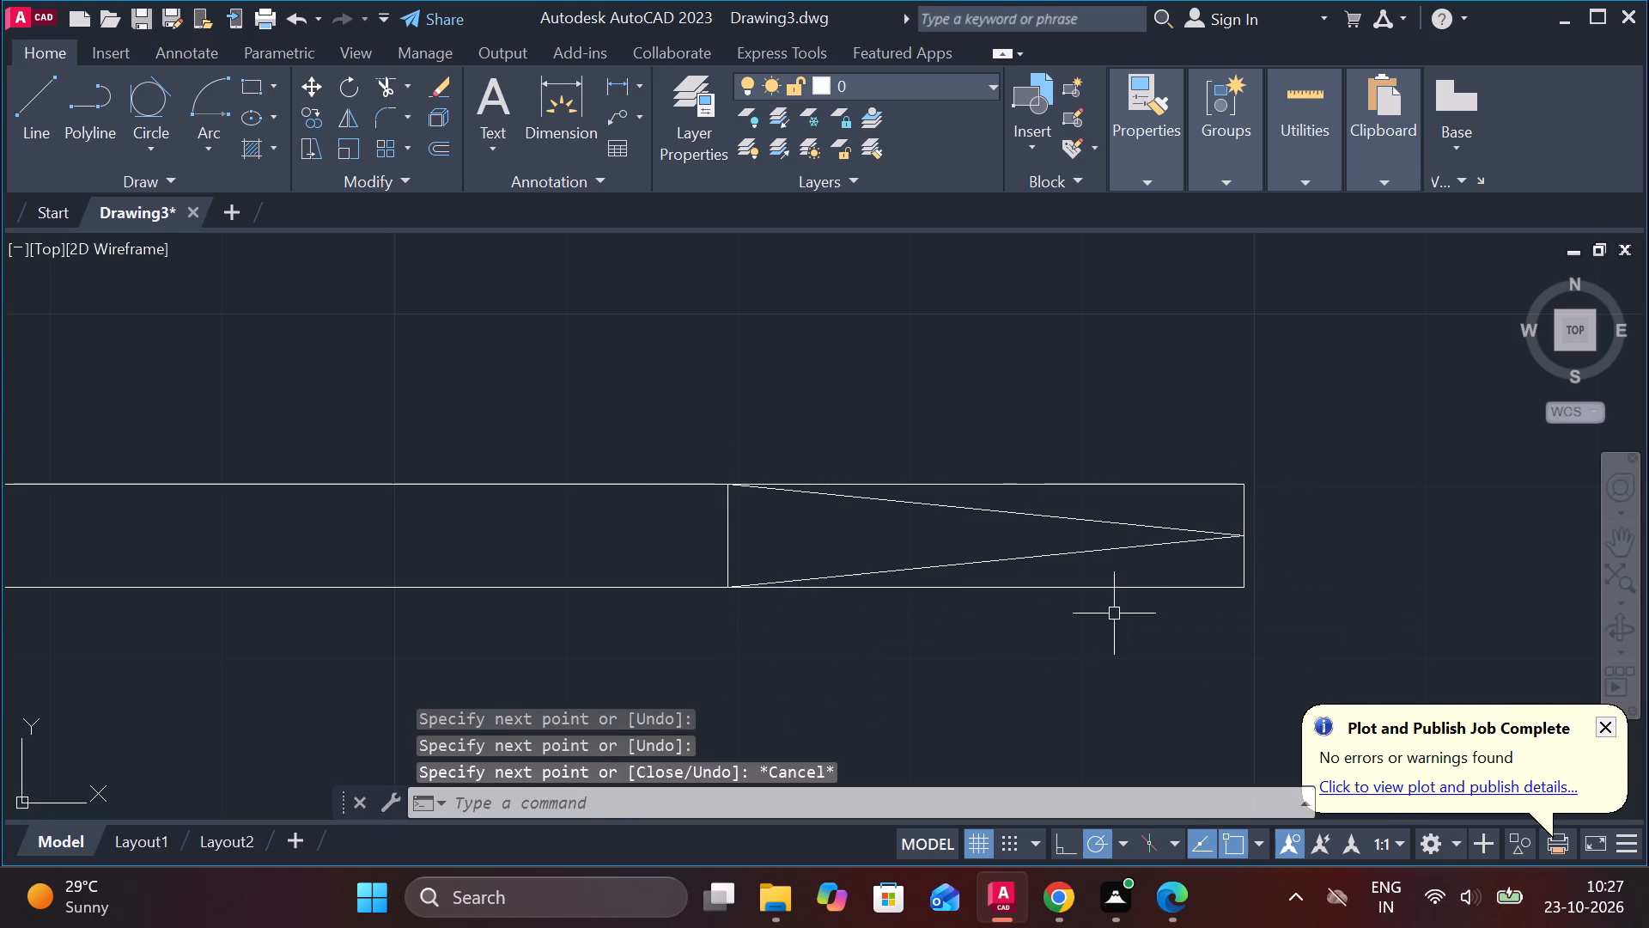
# Trim away the bar's outline outside the two taper lines so only the pointed tip remains.
pyautogui.scroll(-1, 1114, 614)
pyautogui.write('TR')
pyautogui.press('space')
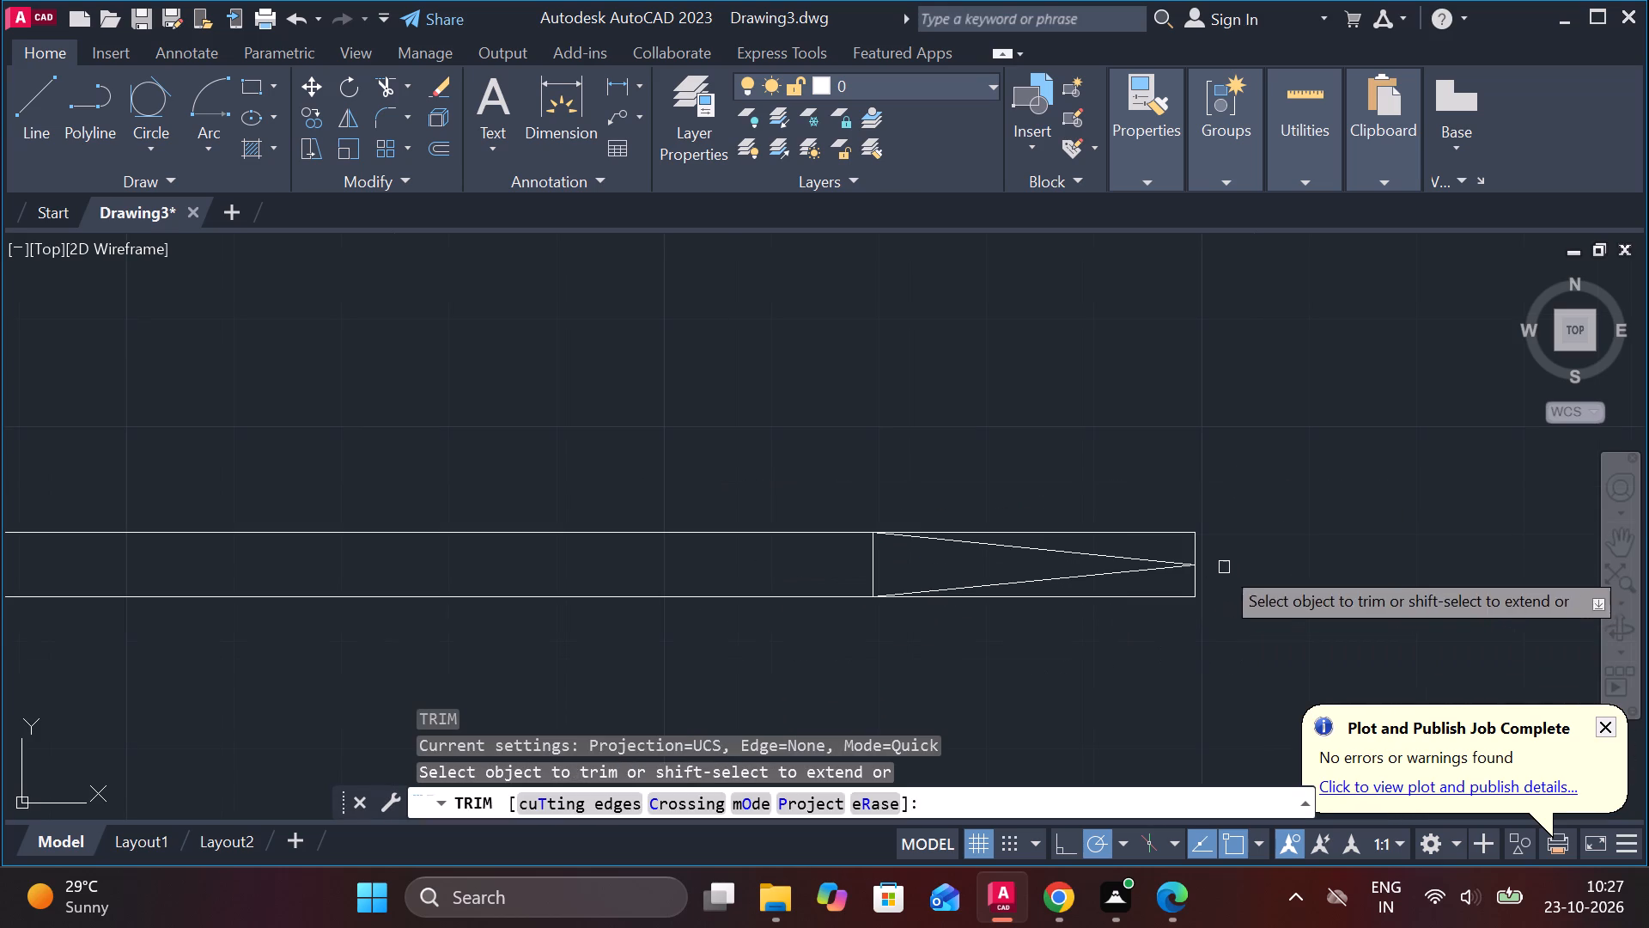
pyautogui.click(1151, 533)
pyautogui.click(1199, 540)
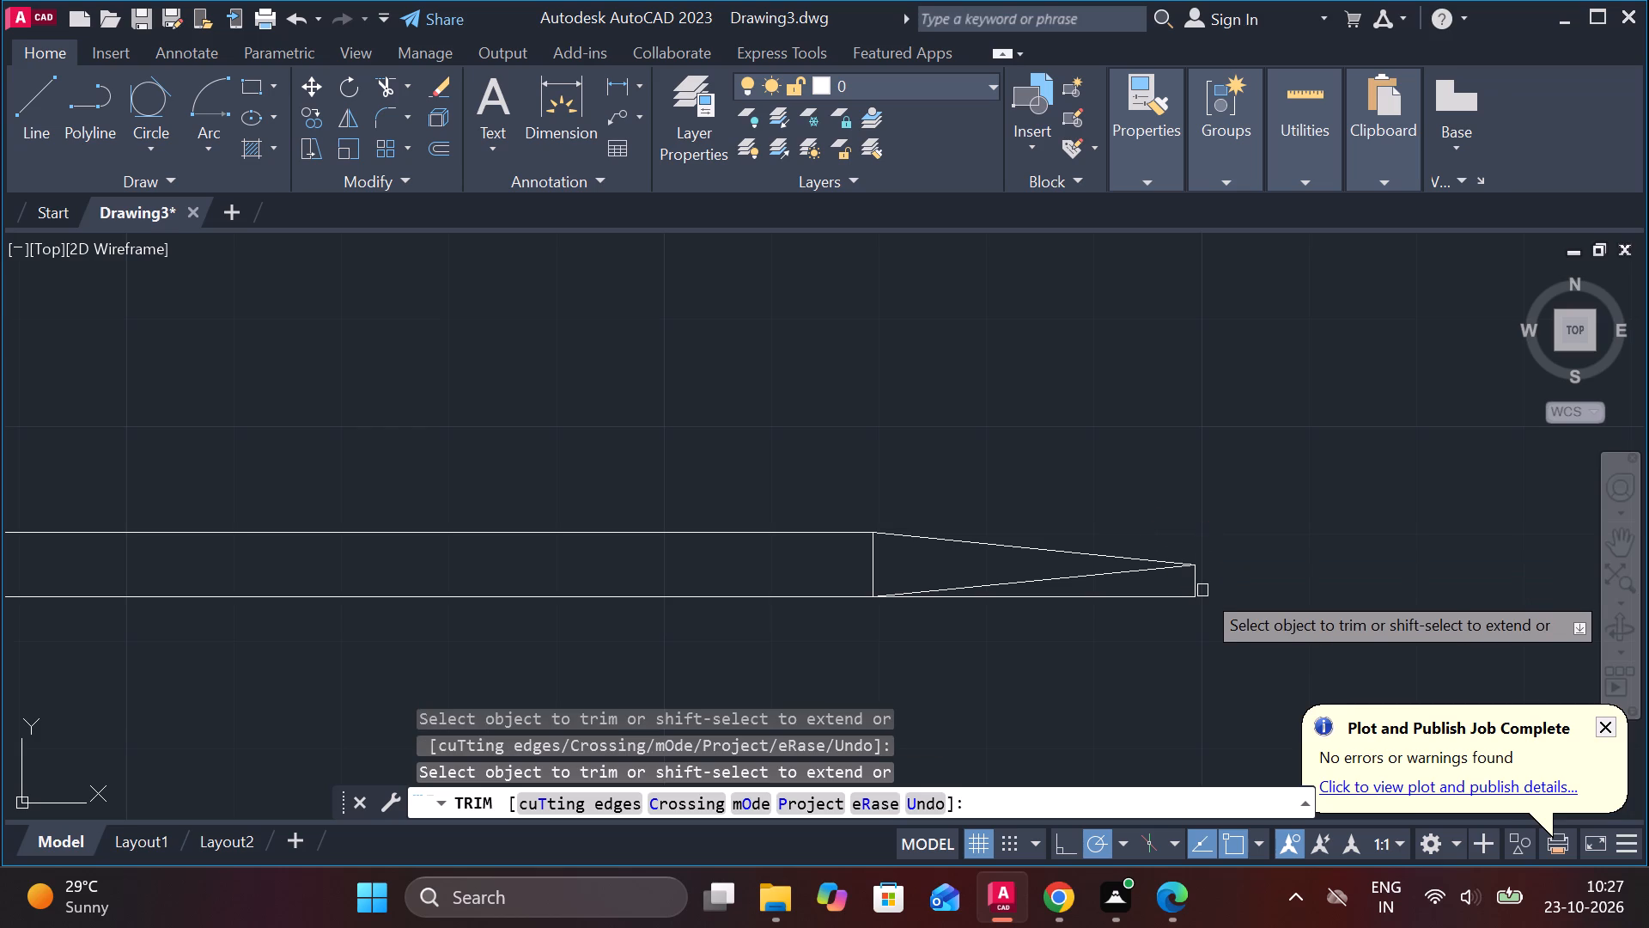
pyautogui.click(1199, 588)
pyautogui.click(1166, 606)
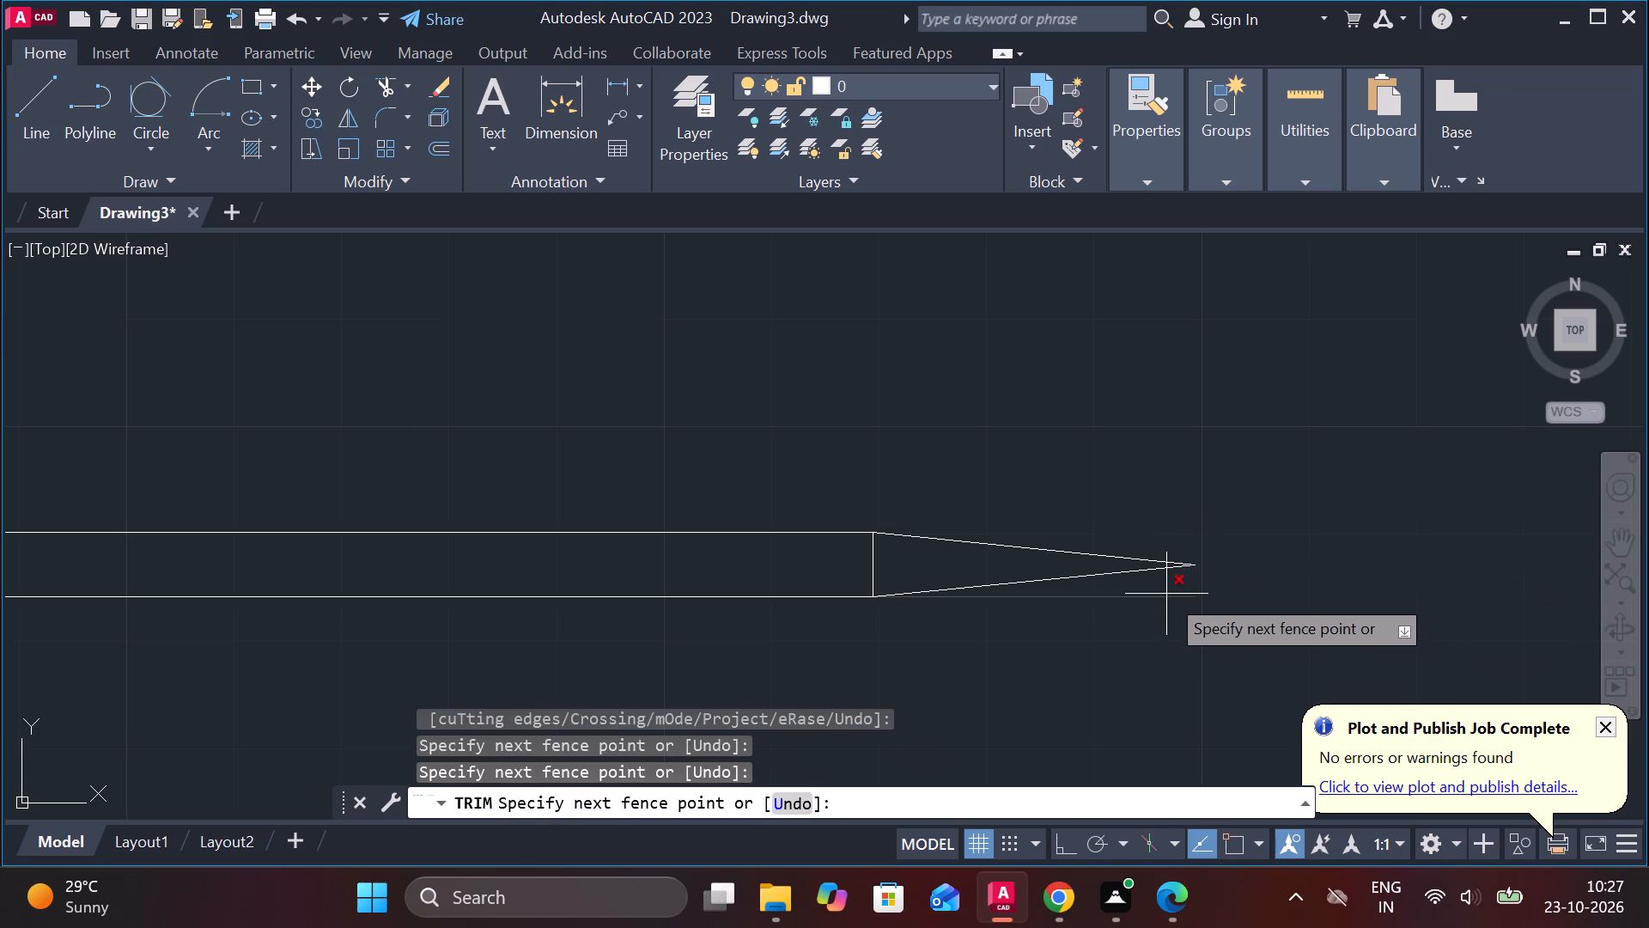
pyautogui.click(1166, 594)
pyautogui.scroll(-3, 1173, 601)
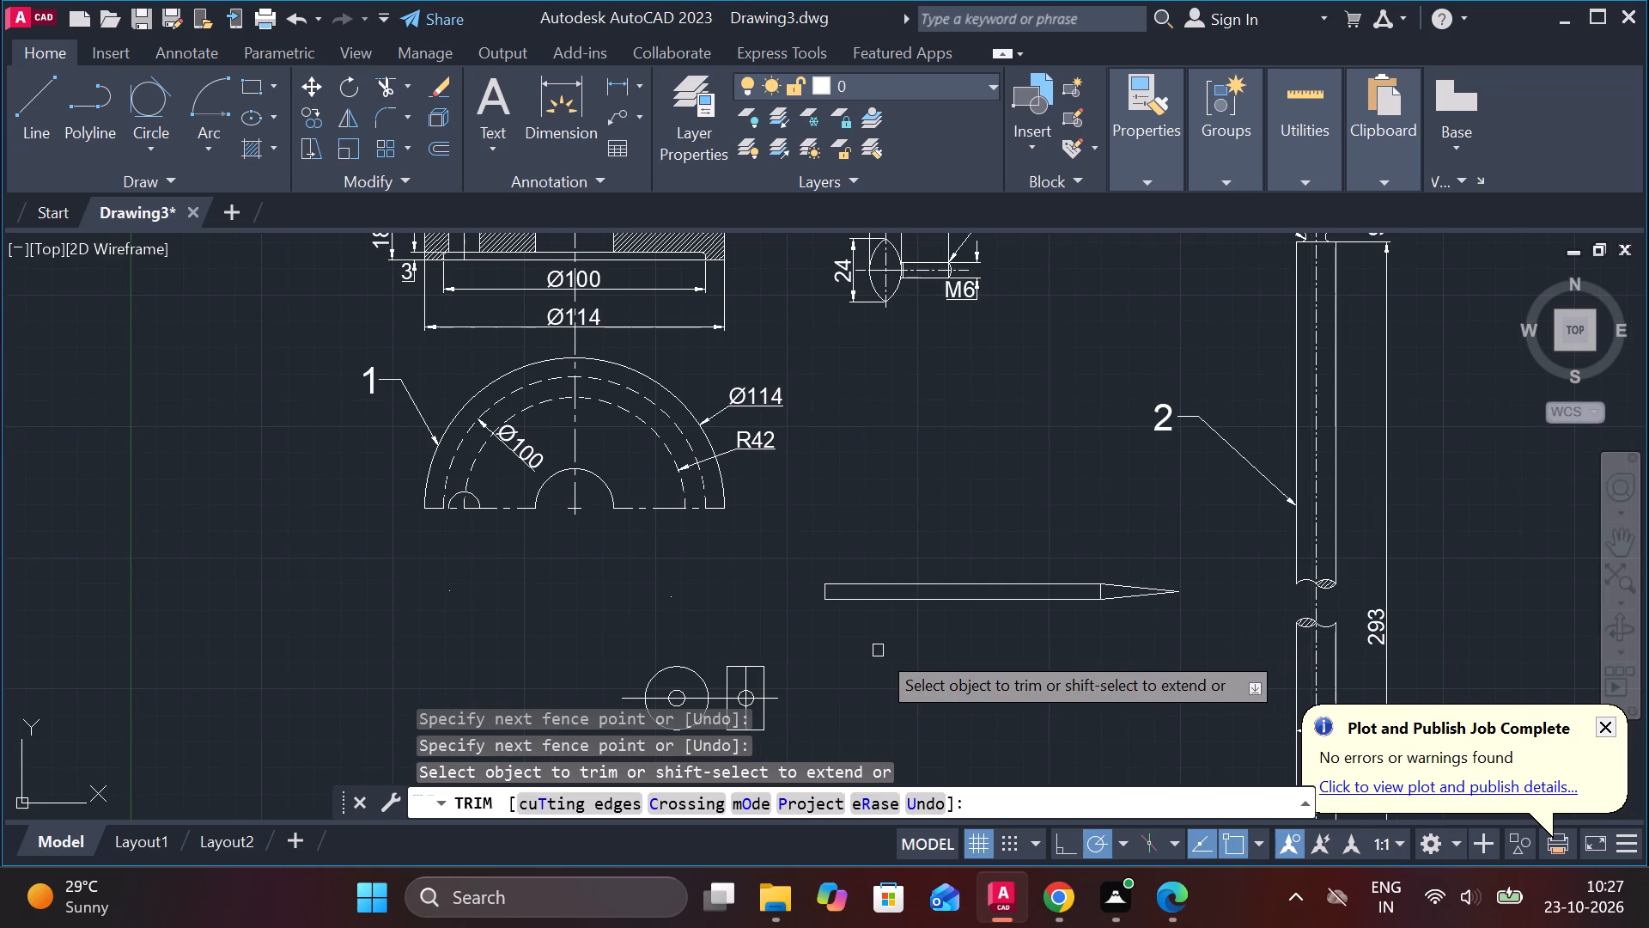
pyautogui.moveTo(969, 488); pyautogui.dragTo(928, 473, button='middle')
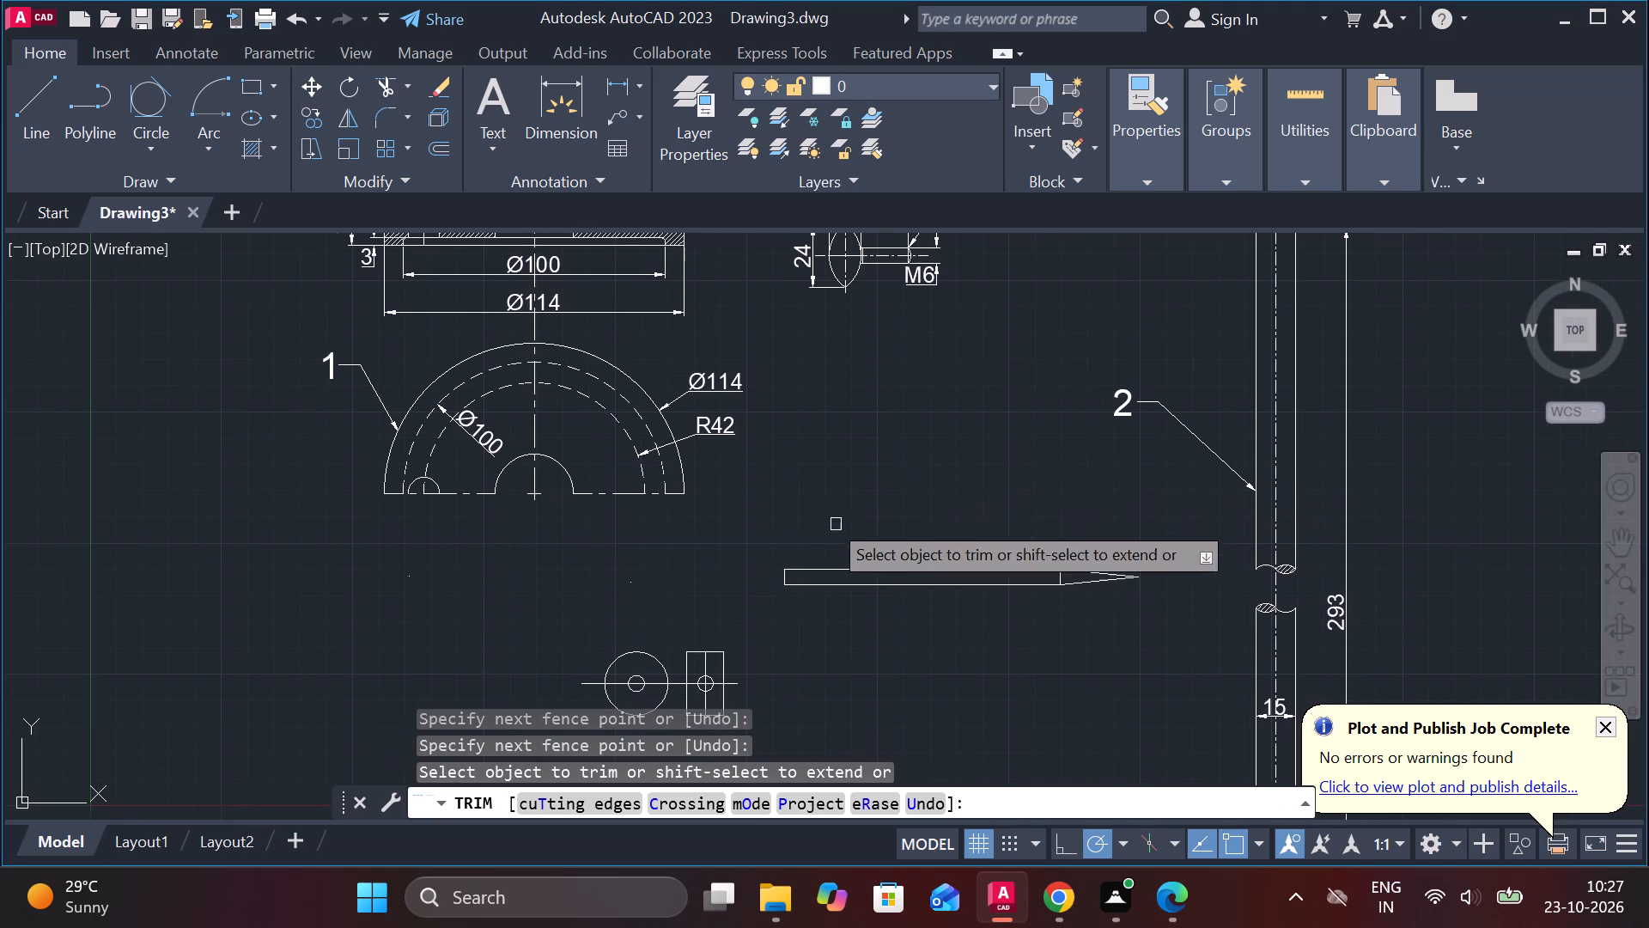
pyautogui.press('Escape')
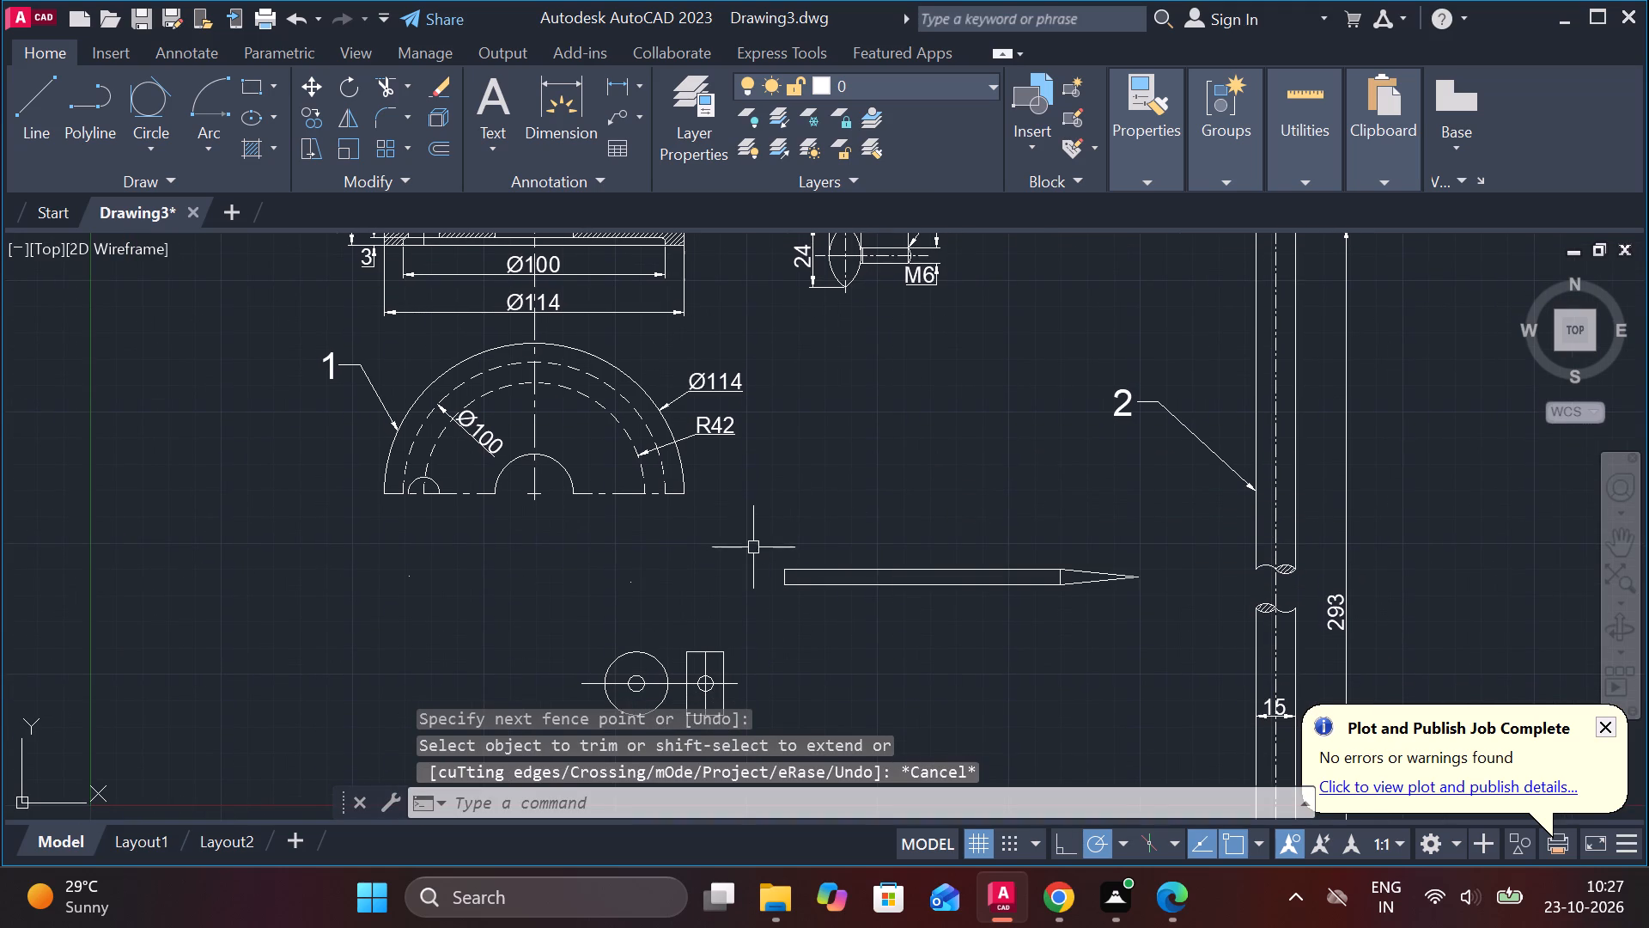
# Draw a horizontal axis line about 140 long from the midpoint of the bar's left end to just beyond the tip.
pyautogui.scroll(1, 806, 538)
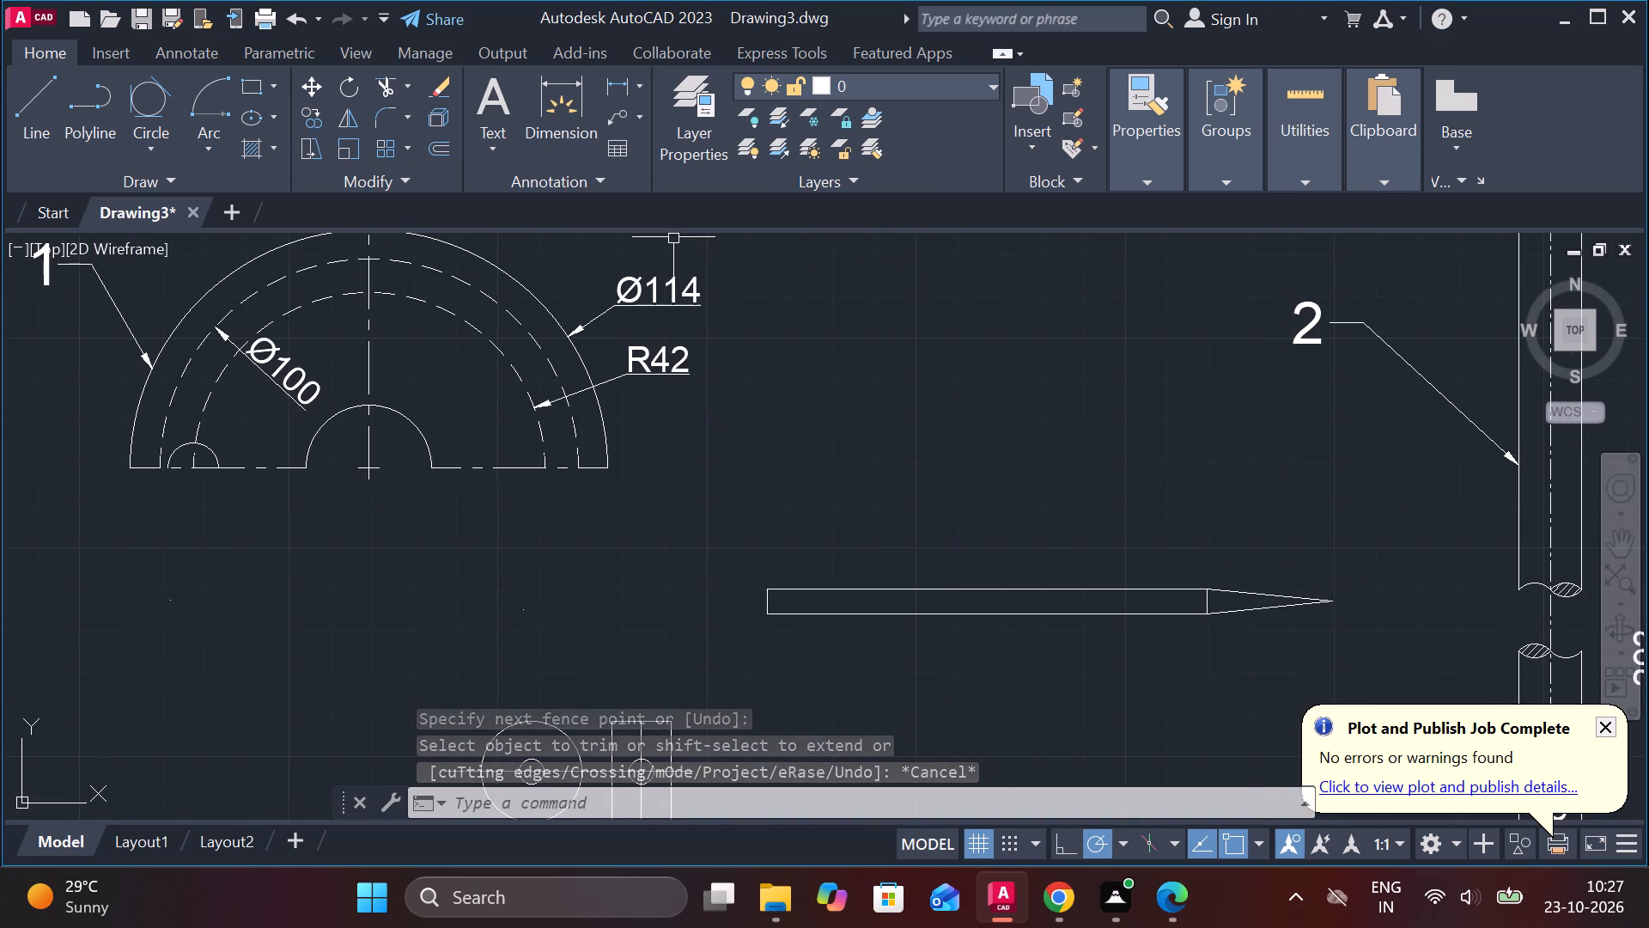
pyautogui.press('l')
pyautogui.press('Return')
pyautogui.scroll(2, 946, 473)
pyautogui.moveTo(935, 493); pyautogui.dragTo(879, 298, button='middle')
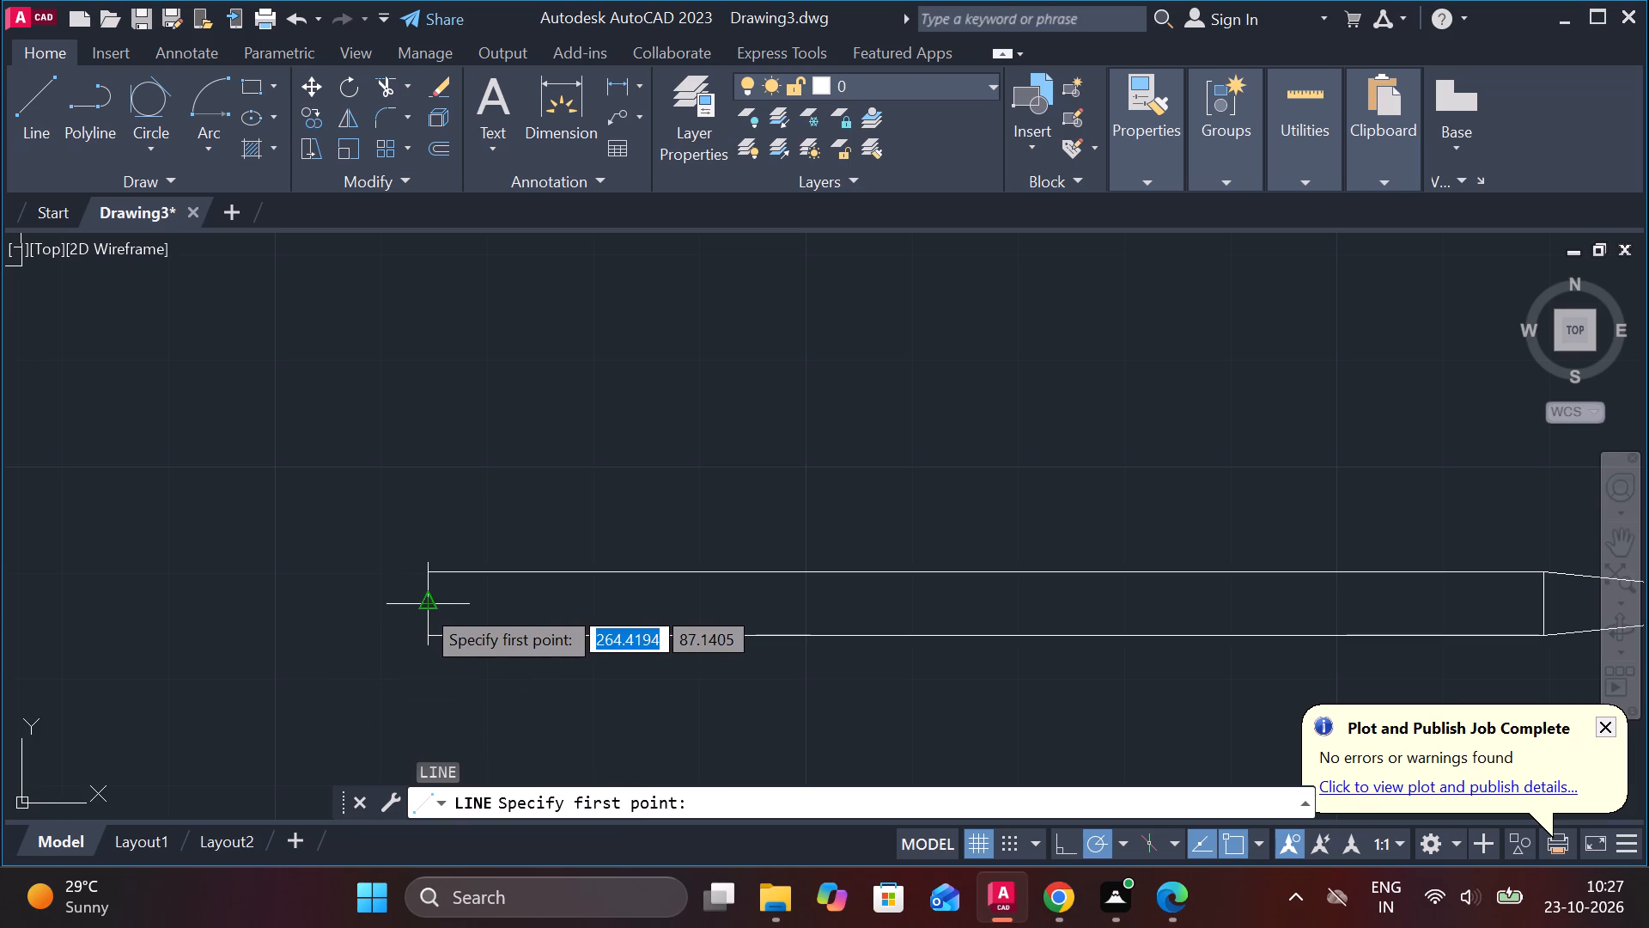
pyautogui.click(422, 605)
pyautogui.scroll(-2, 589, 630)
pyautogui.moveTo(806, 611); pyautogui.dragTo(679, 611, button='middle')
pyautogui.scroll(2, 970, 627)
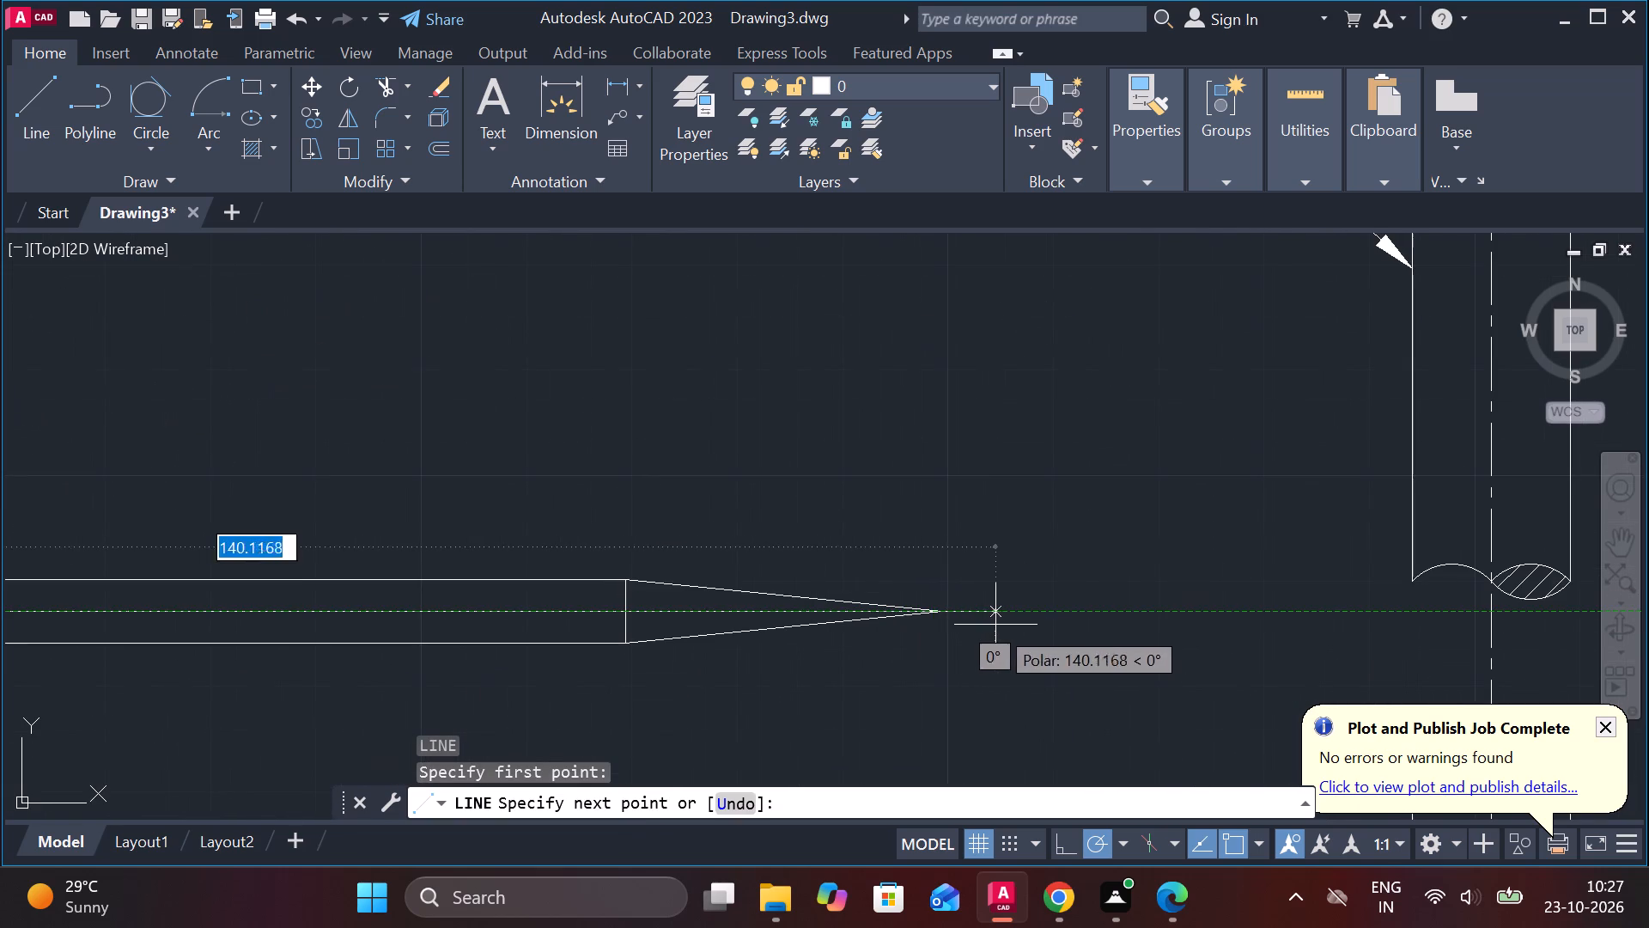
pyautogui.click(1000, 611)
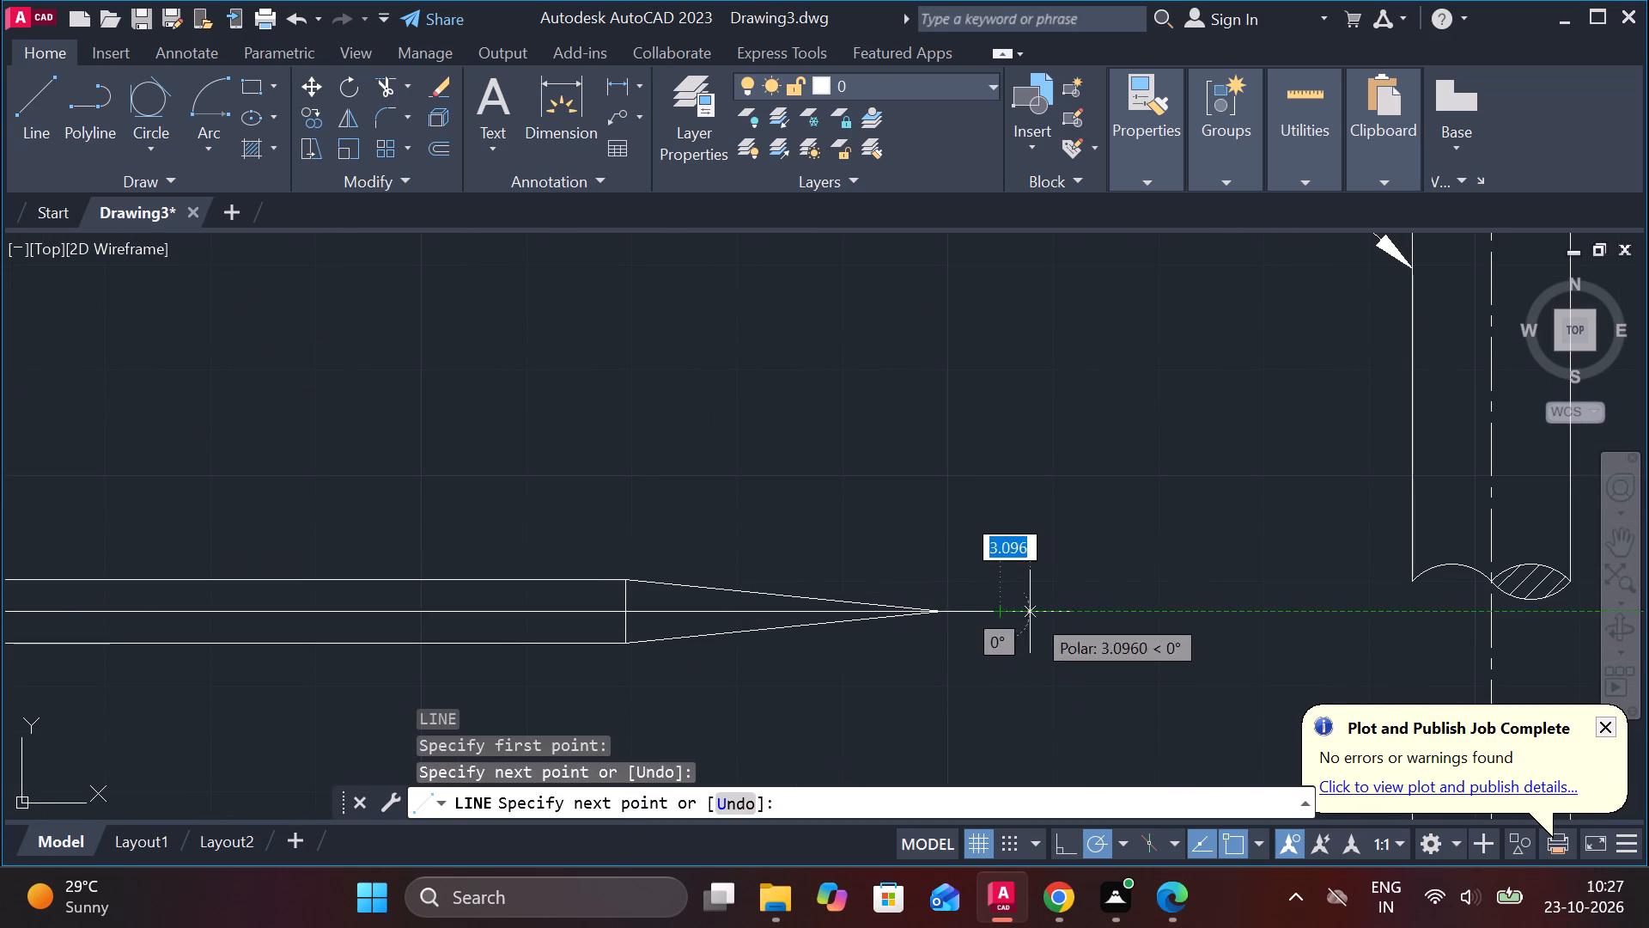
pyautogui.scroll(-3, 1030, 612)
pyautogui.press('Escape')
# Stretch the axis line's left end outward a short distance past the bar's left end.
pyautogui.scroll(3, 752, 630)
pyautogui.moveTo(751, 614); pyautogui.dragTo(855, 621, button='middle')
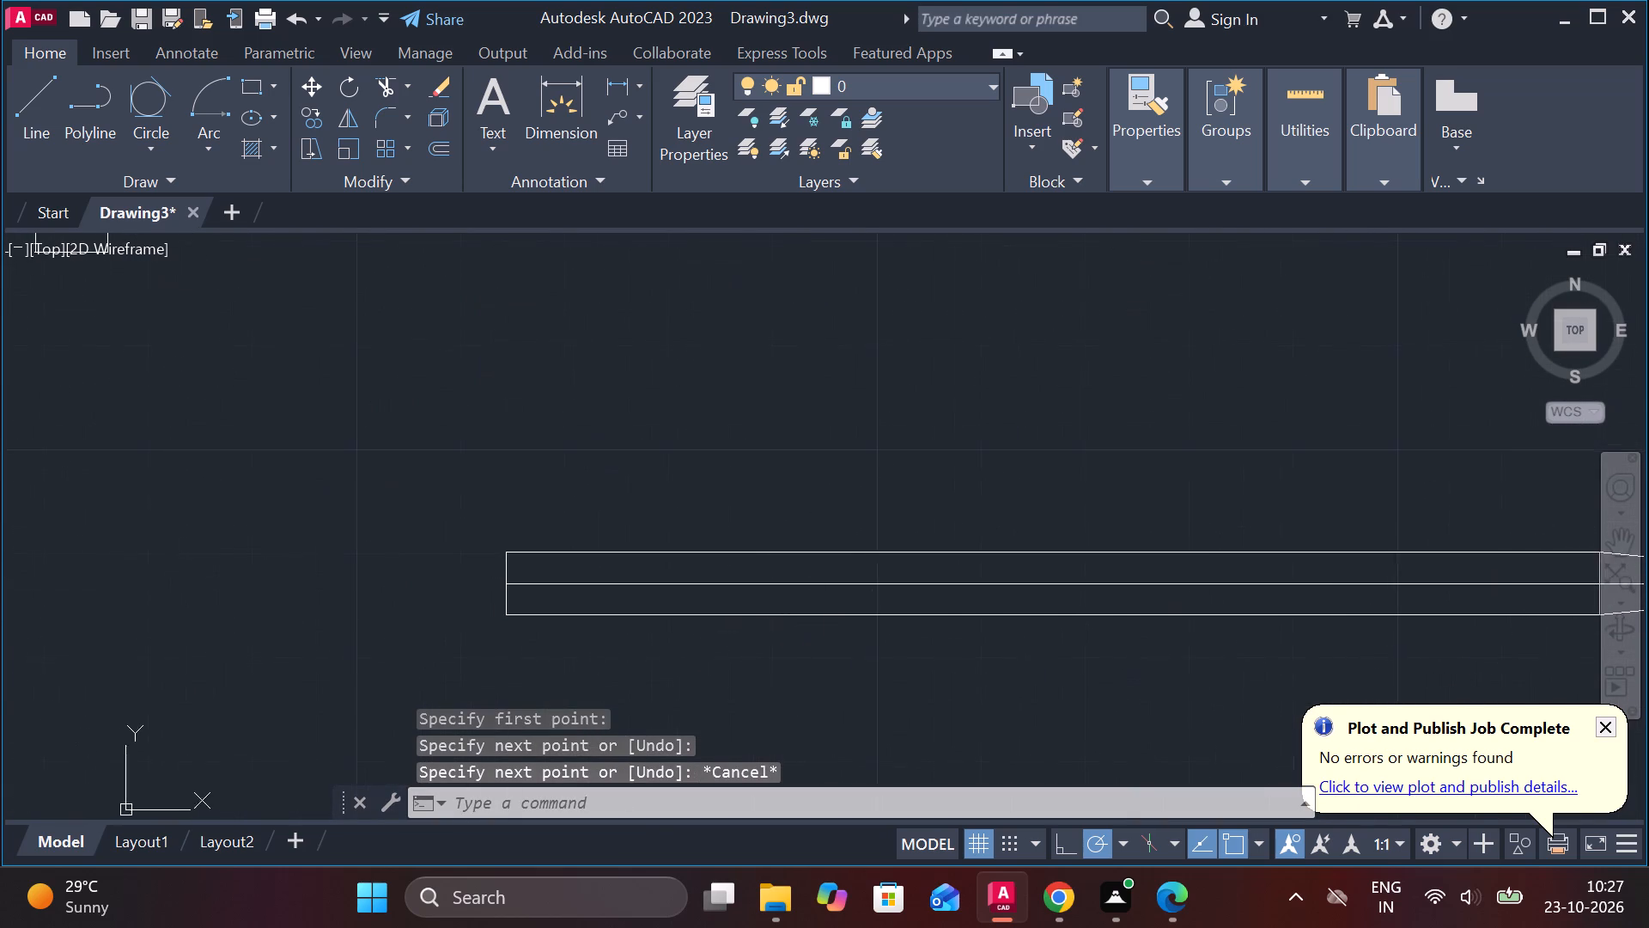
pyautogui.click(697, 580)
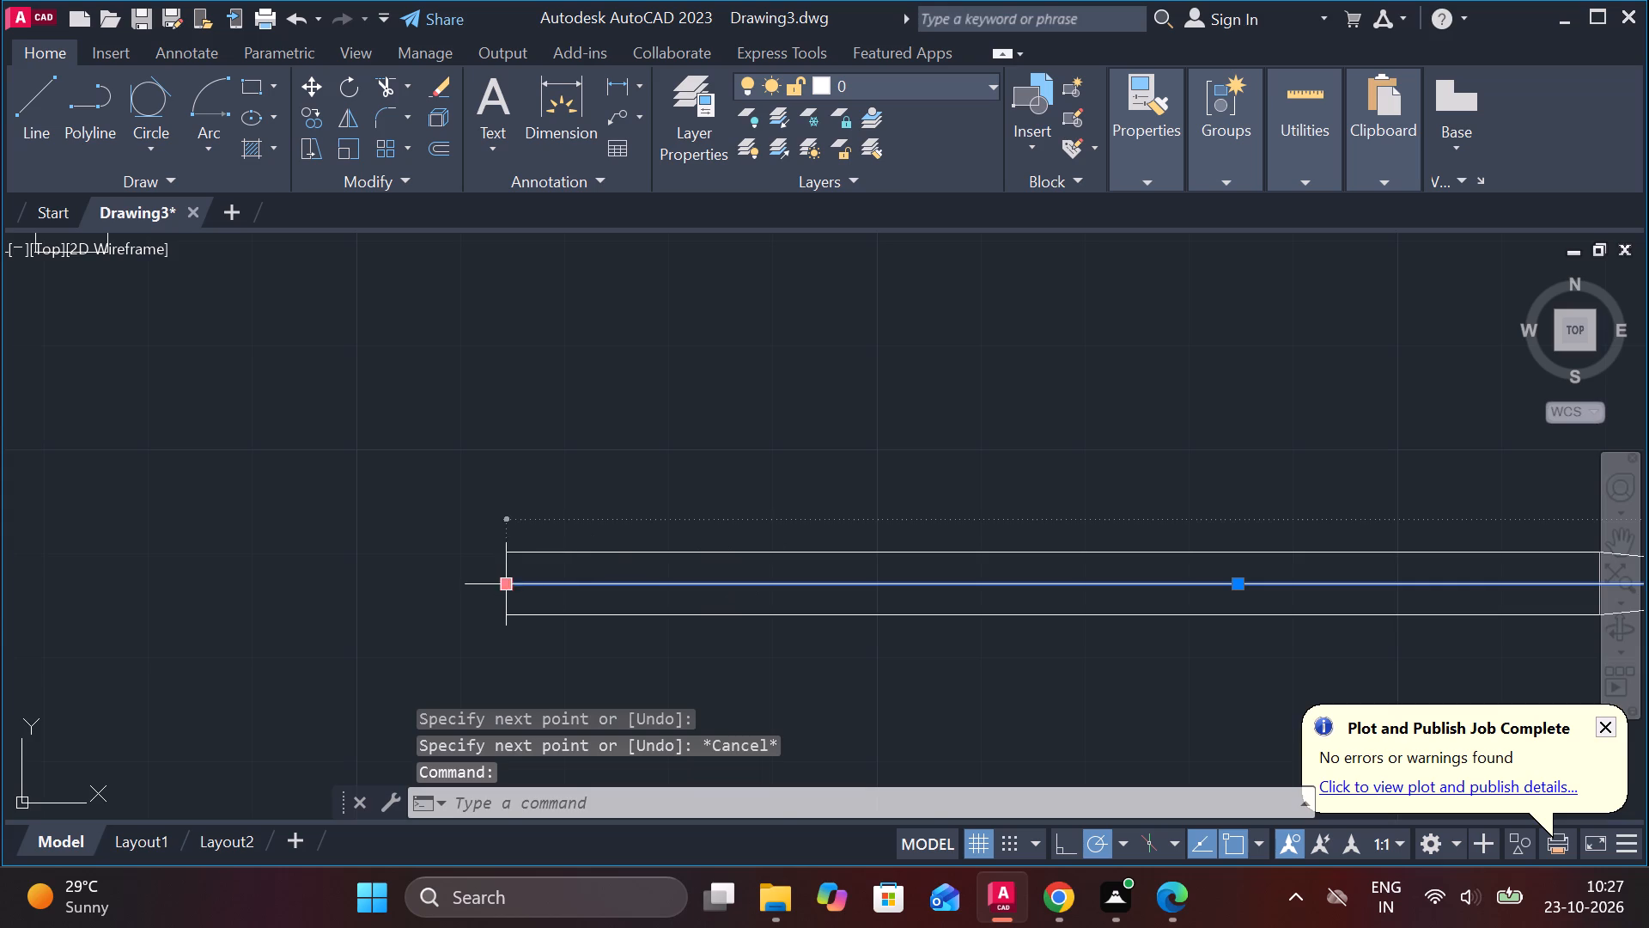
pyautogui.doubleClick(508, 588)
pyautogui.click(416, 587)
pyautogui.press('Escape')
pyautogui.scroll(-2, 623, 627)
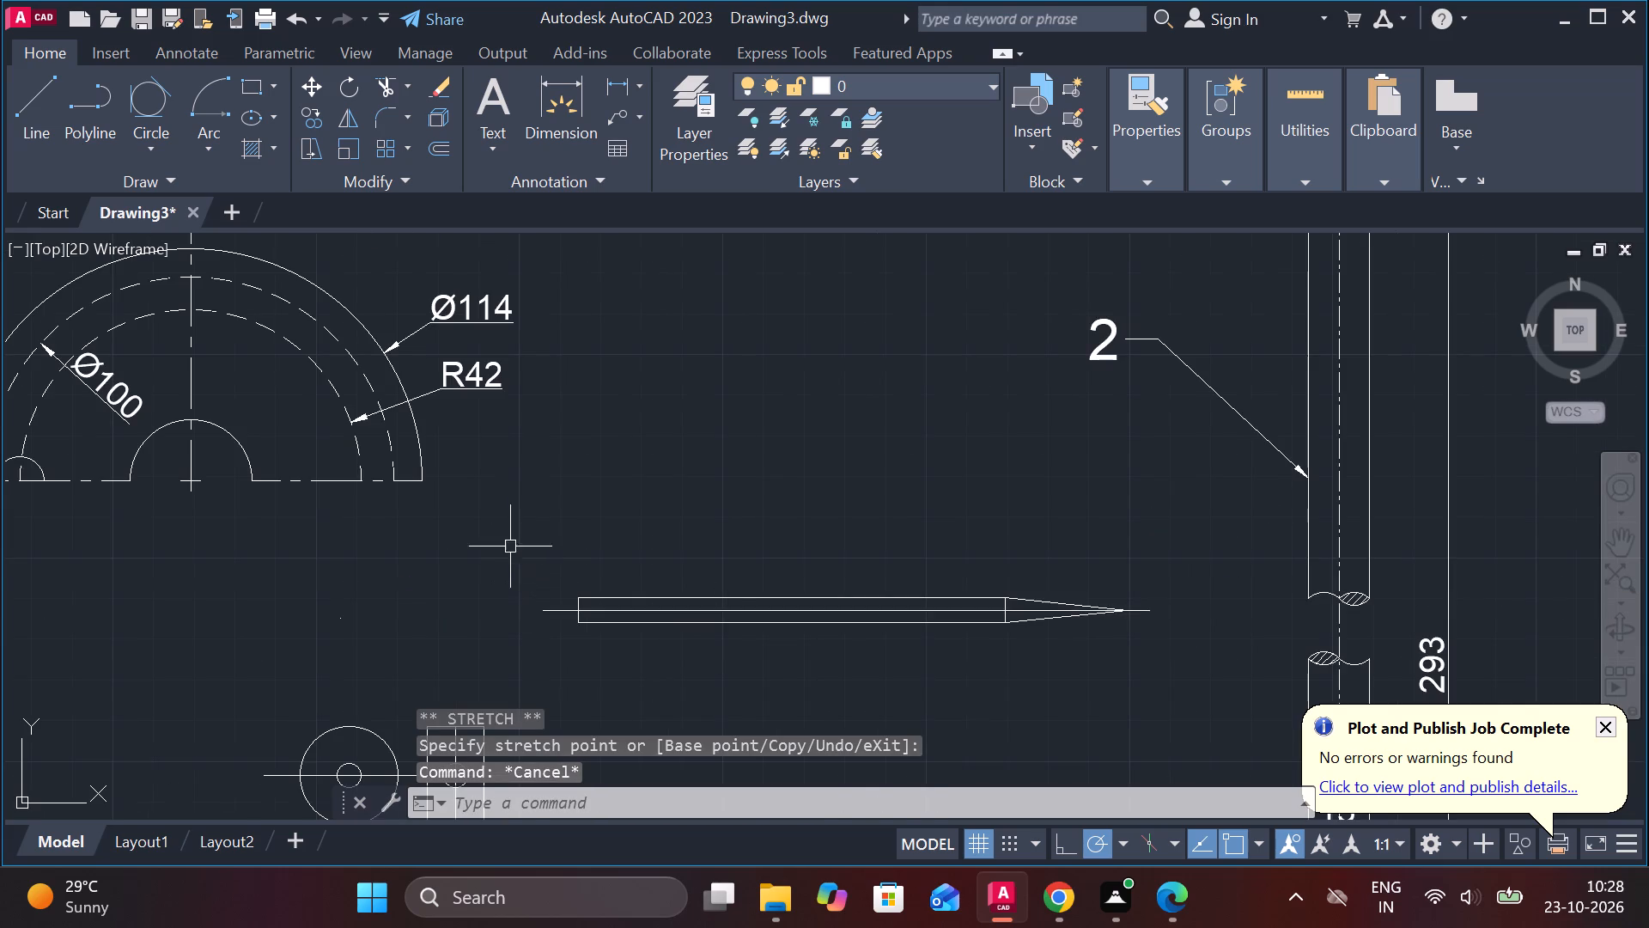
# Copy the tapered bar with its axis line to the spare part views at the far left, below the plain rectangular plate view.
pyautogui.moveTo(508, 544); pyautogui.dragTo(531, 544)
pyautogui.click(1201, 700)
pyautogui.write('CO')
pyautogui.press('Return')
pyautogui.click(1111, 681)
pyautogui.scroll(-3, 1111, 681)
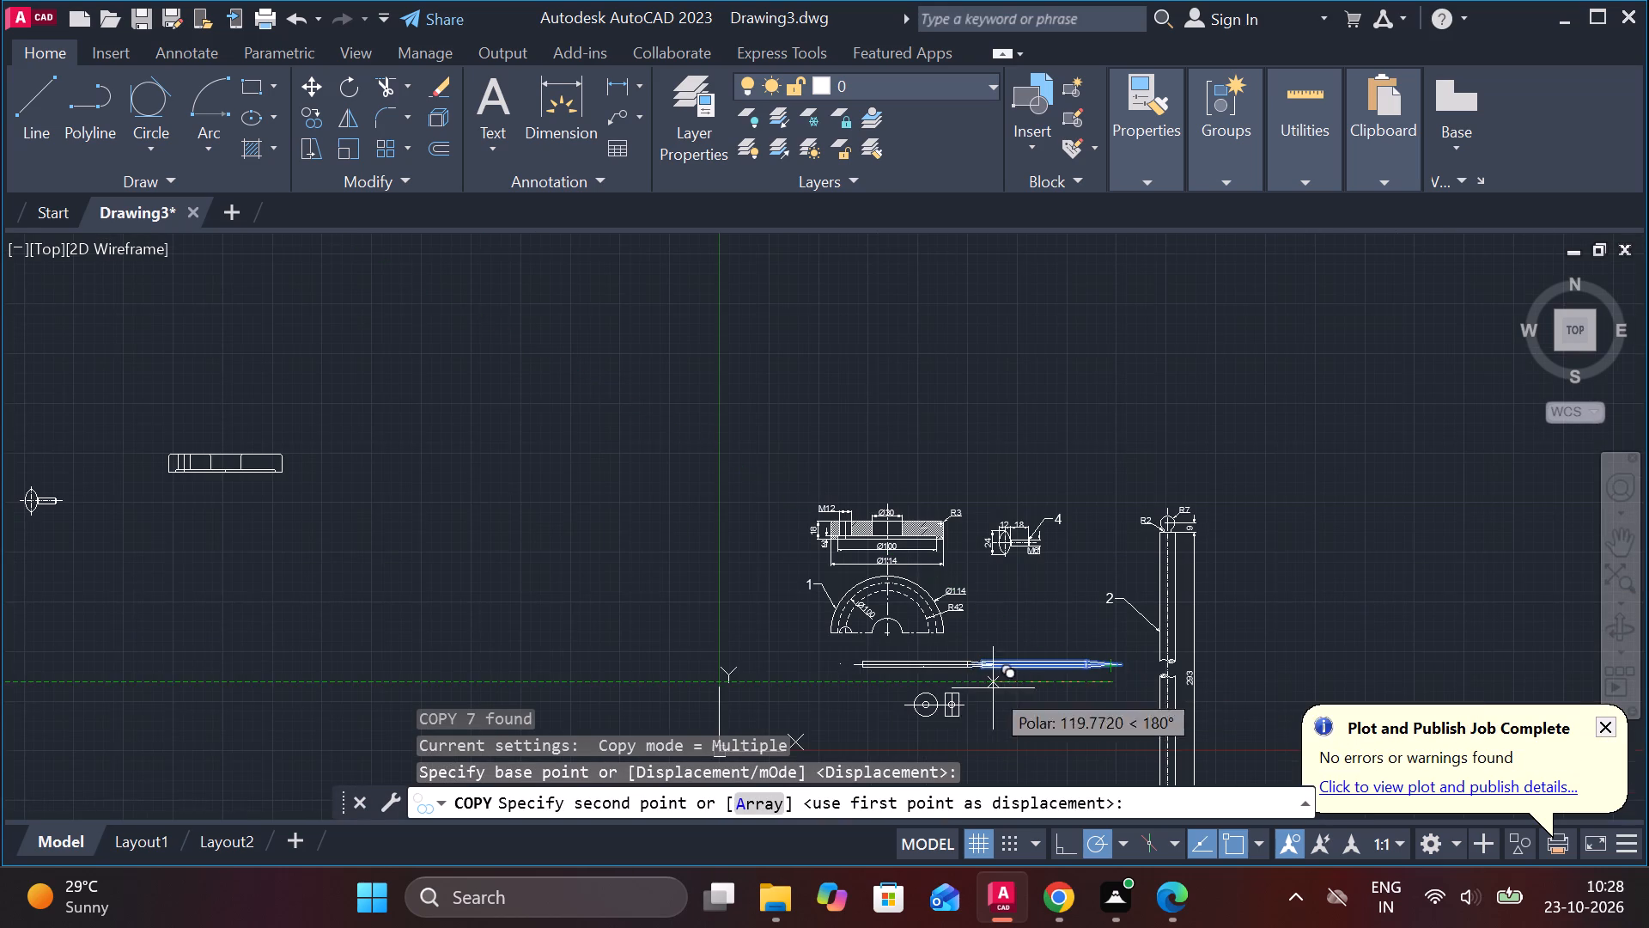
pyautogui.scroll(-1, 867, 652)
pyautogui.moveTo(585, 583); pyautogui.dragTo(1019, 556, button='middle')
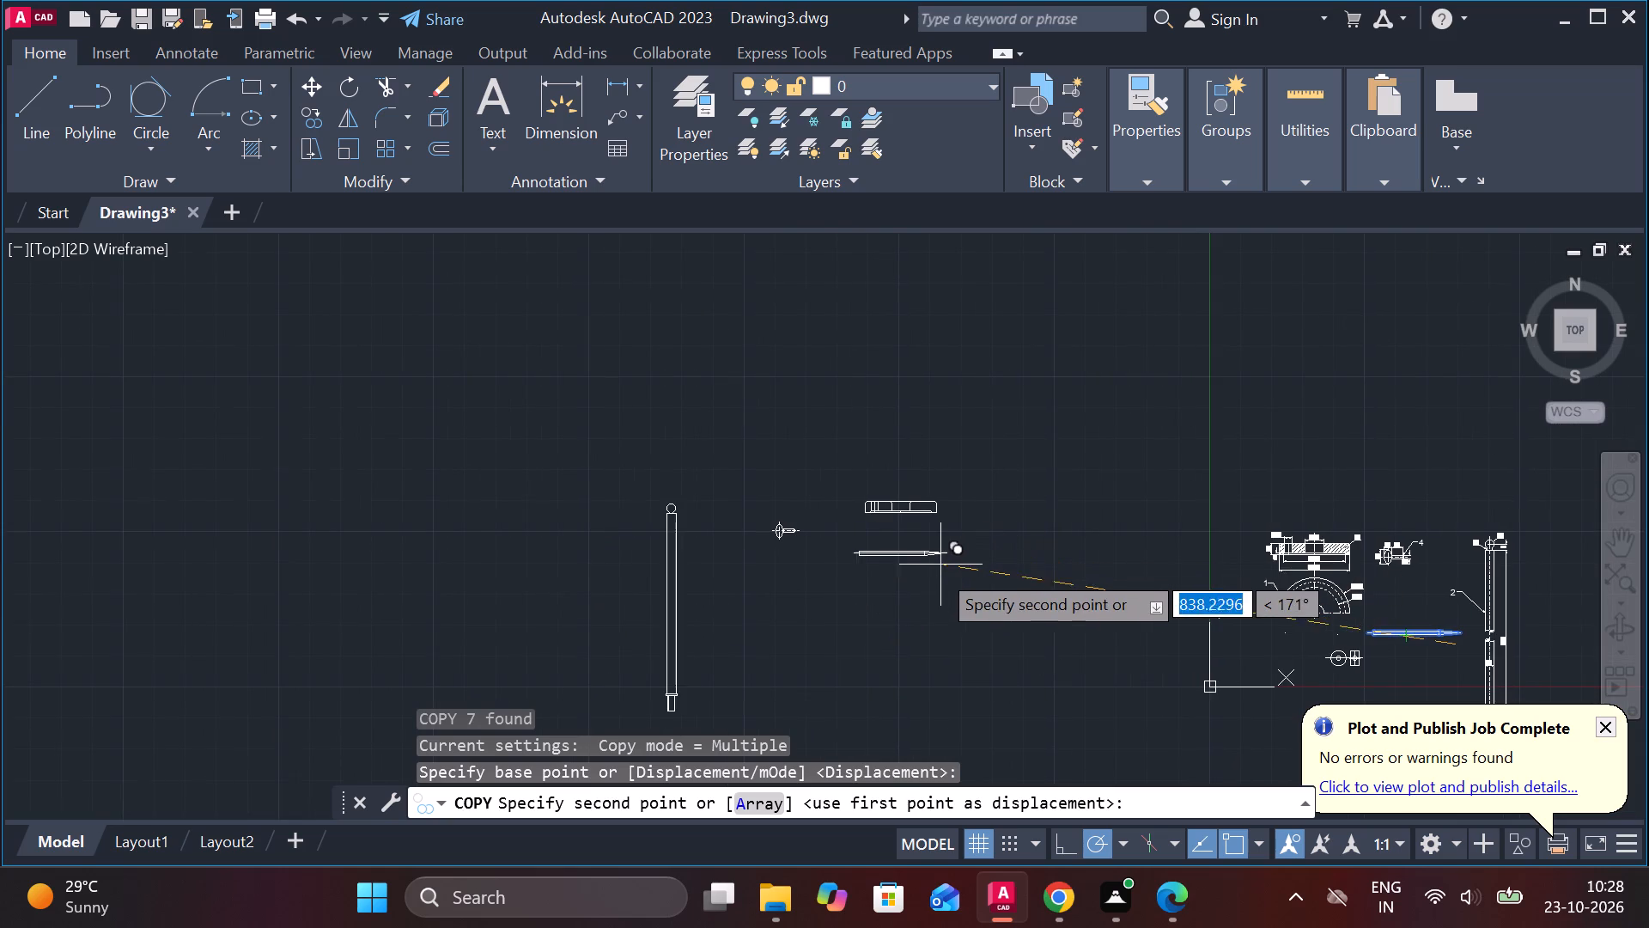
pyautogui.scroll(2, 933, 580)
pyautogui.click(946, 515)
pyautogui.scroll(-1, 982, 590)
pyautogui.moveTo(982, 590); pyautogui.dragTo(685, 550, button='middle')
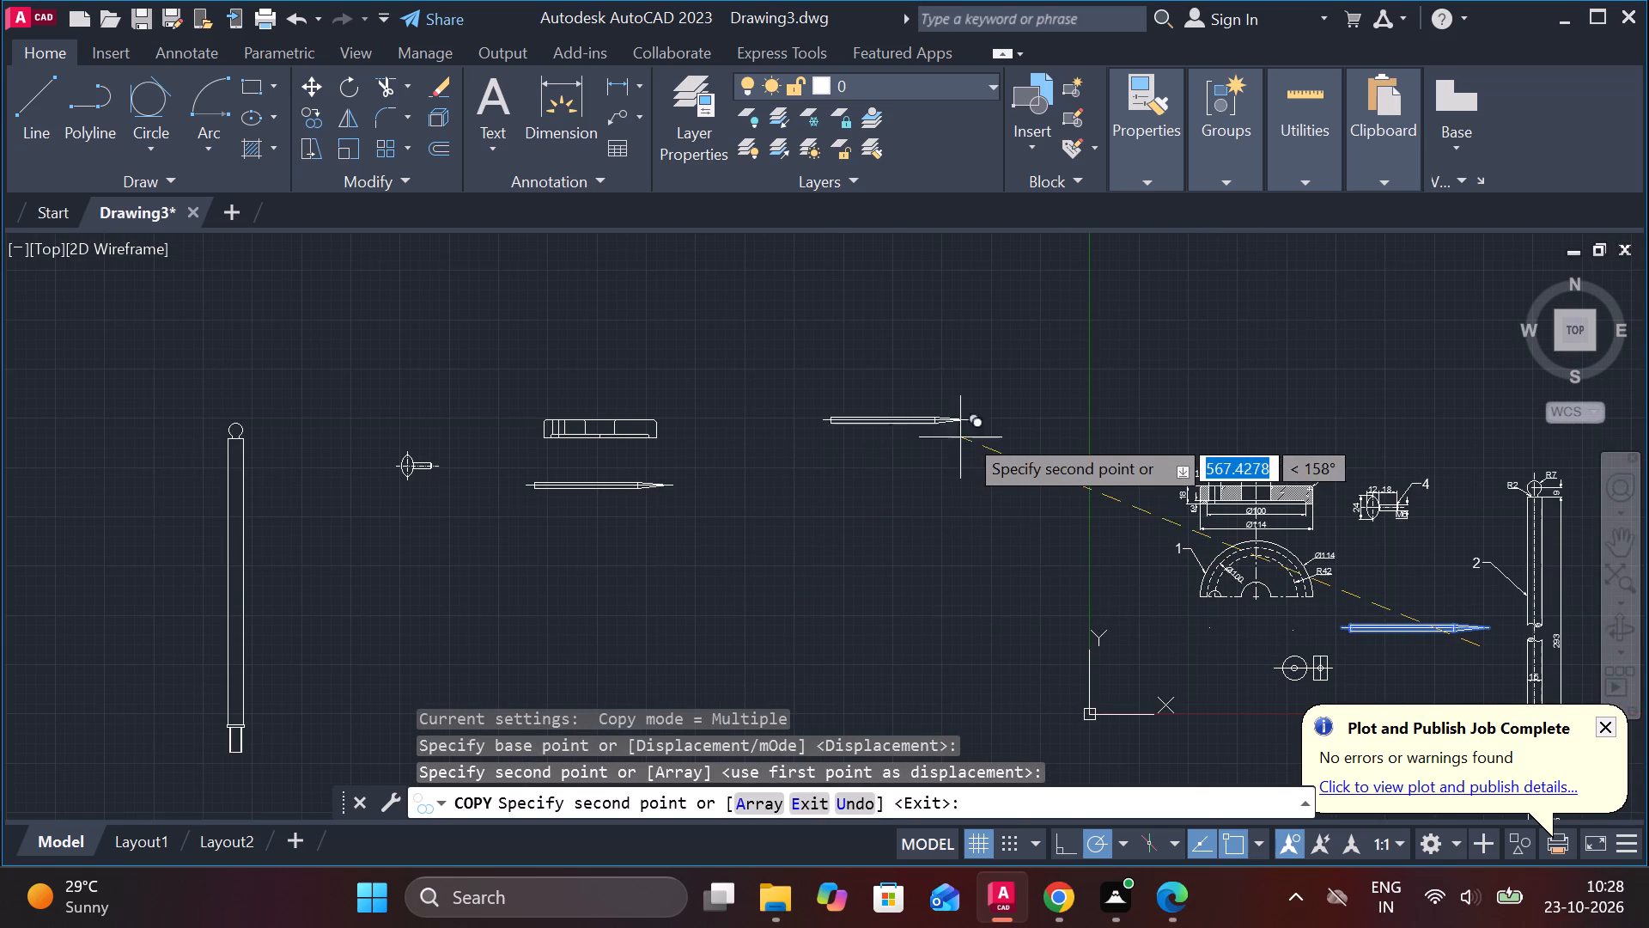
pyautogui.press('Escape')
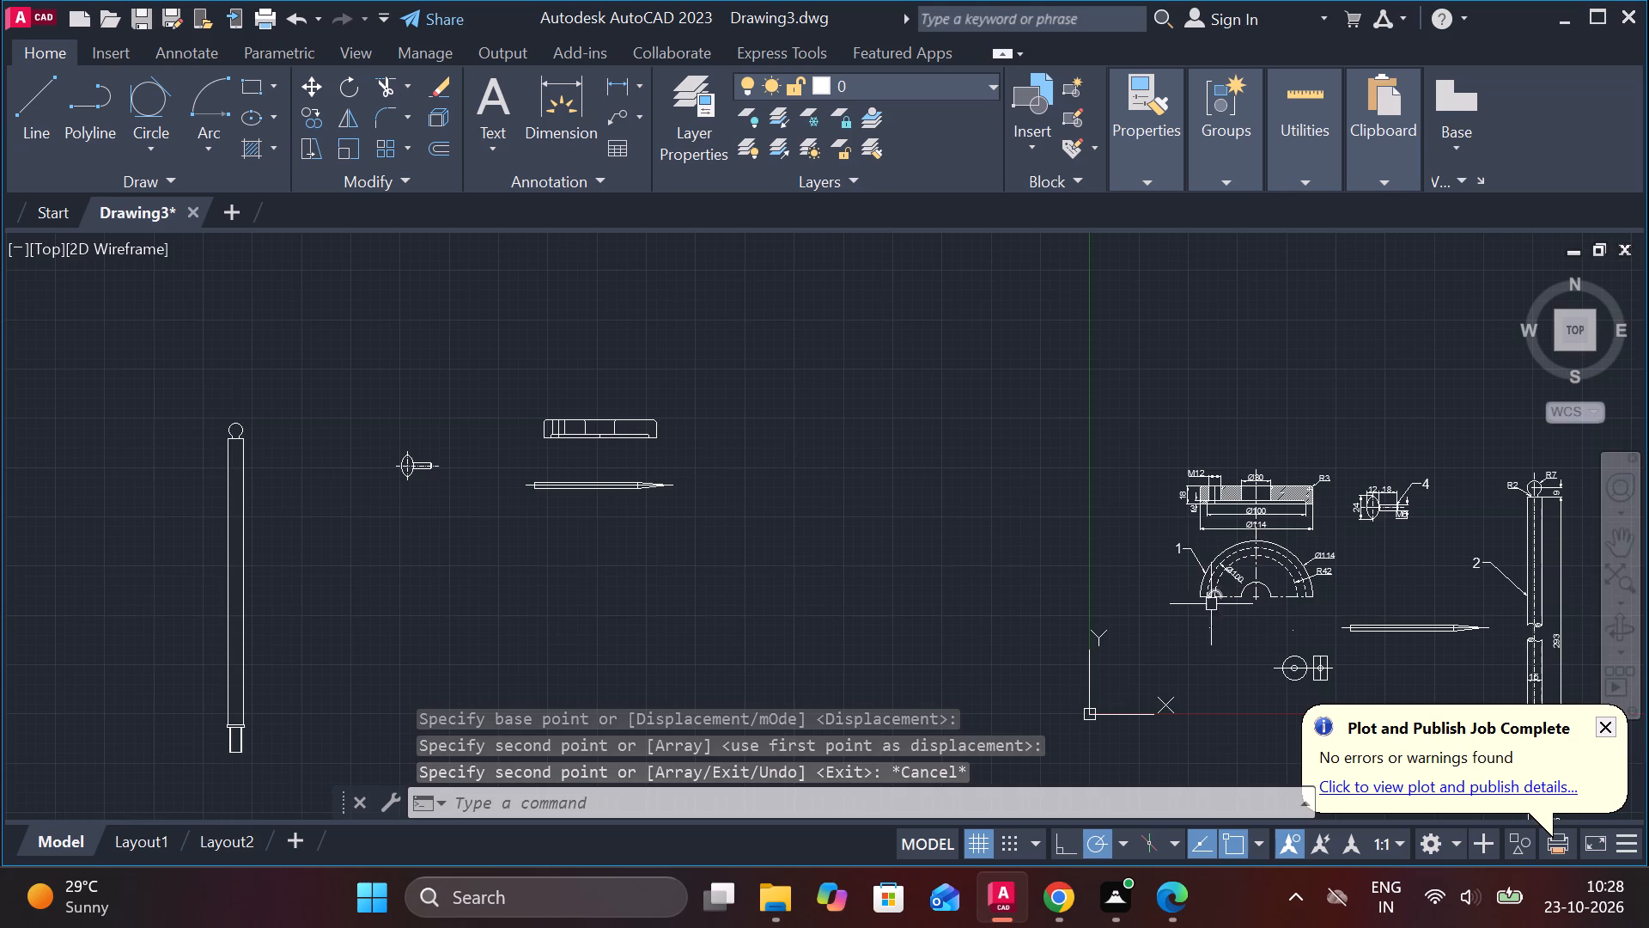
# Change the linetype of the original bar's axis line to CENTER.
pyautogui.moveTo(1213, 609); pyautogui.dragTo(1060, 526, button='middle')
pyautogui.scroll(3, 1176, 607)
pyautogui.moveTo(1178, 583); pyautogui.dragTo(734, 473, button='middle')
pyautogui.scroll(1, 1112, 530)
pyautogui.moveTo(1112, 530); pyautogui.dragTo(755, 517, button='middle')
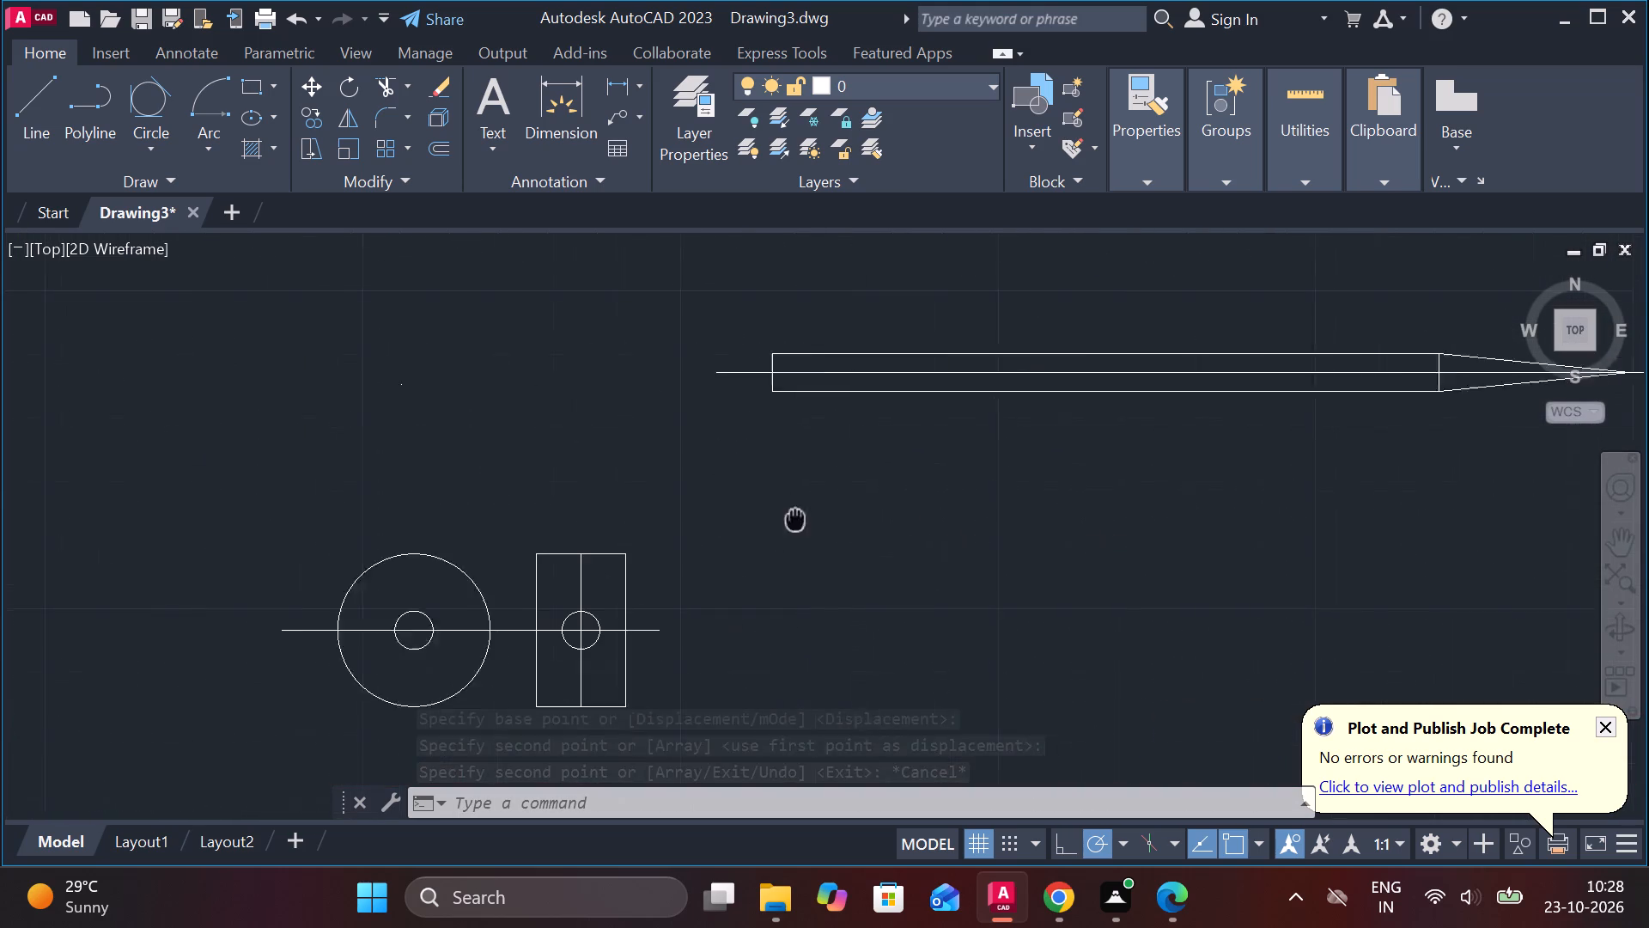
pyautogui.moveTo(755, 517); pyautogui.dragTo(741, 517, button='middle')
pyautogui.click(738, 368)
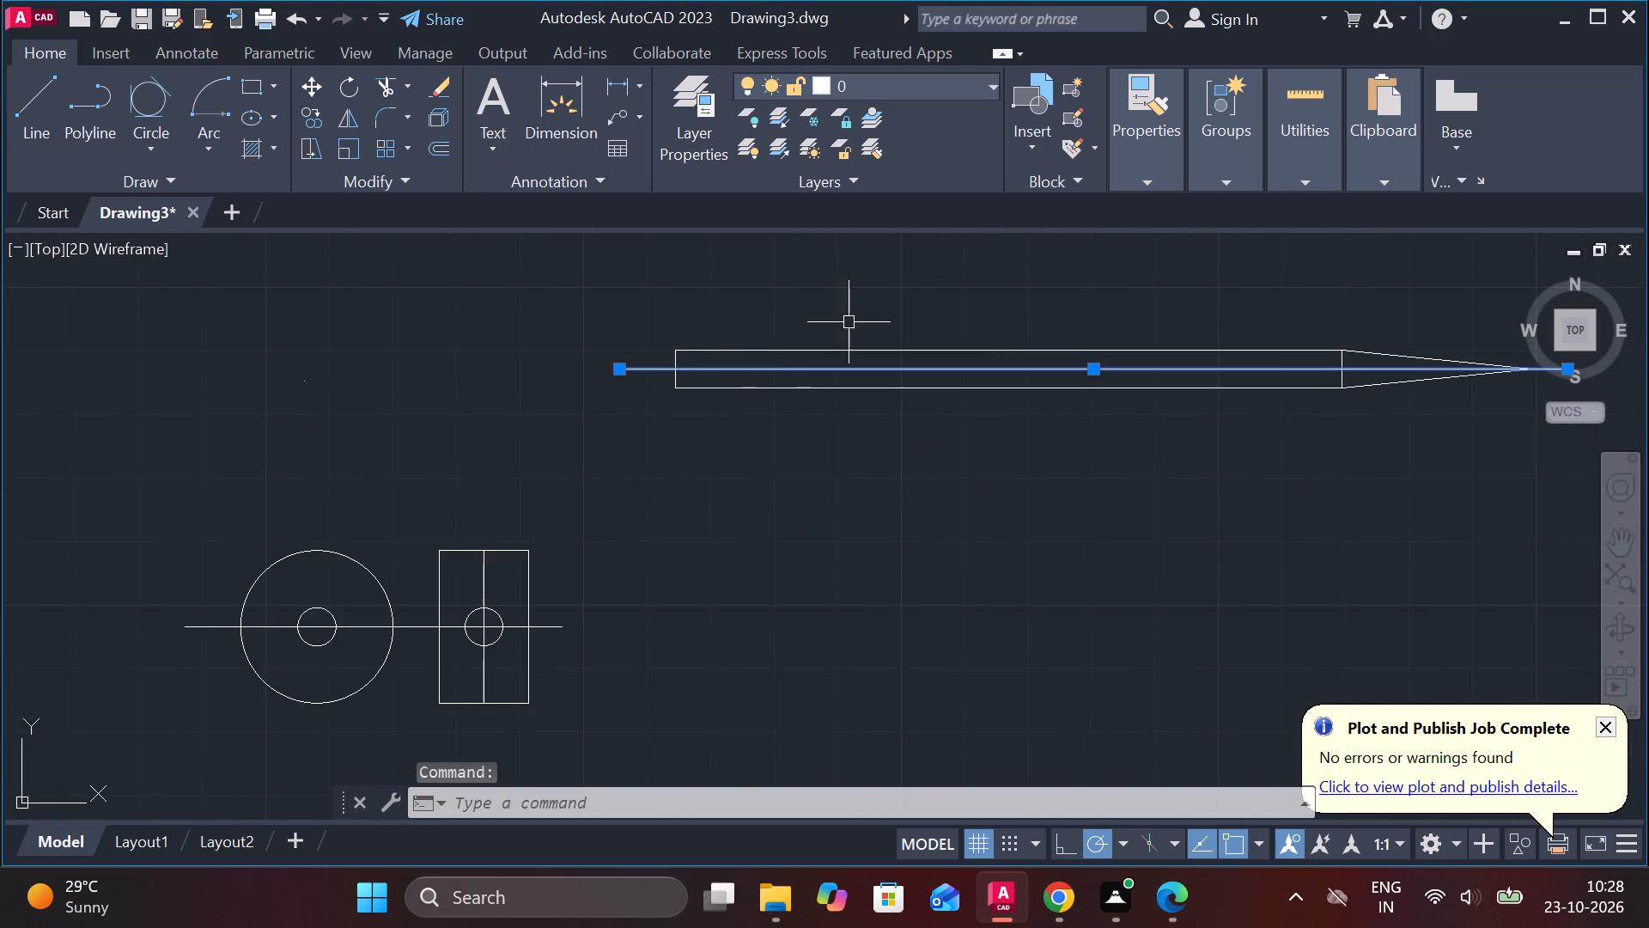
pyautogui.click(1135, 159)
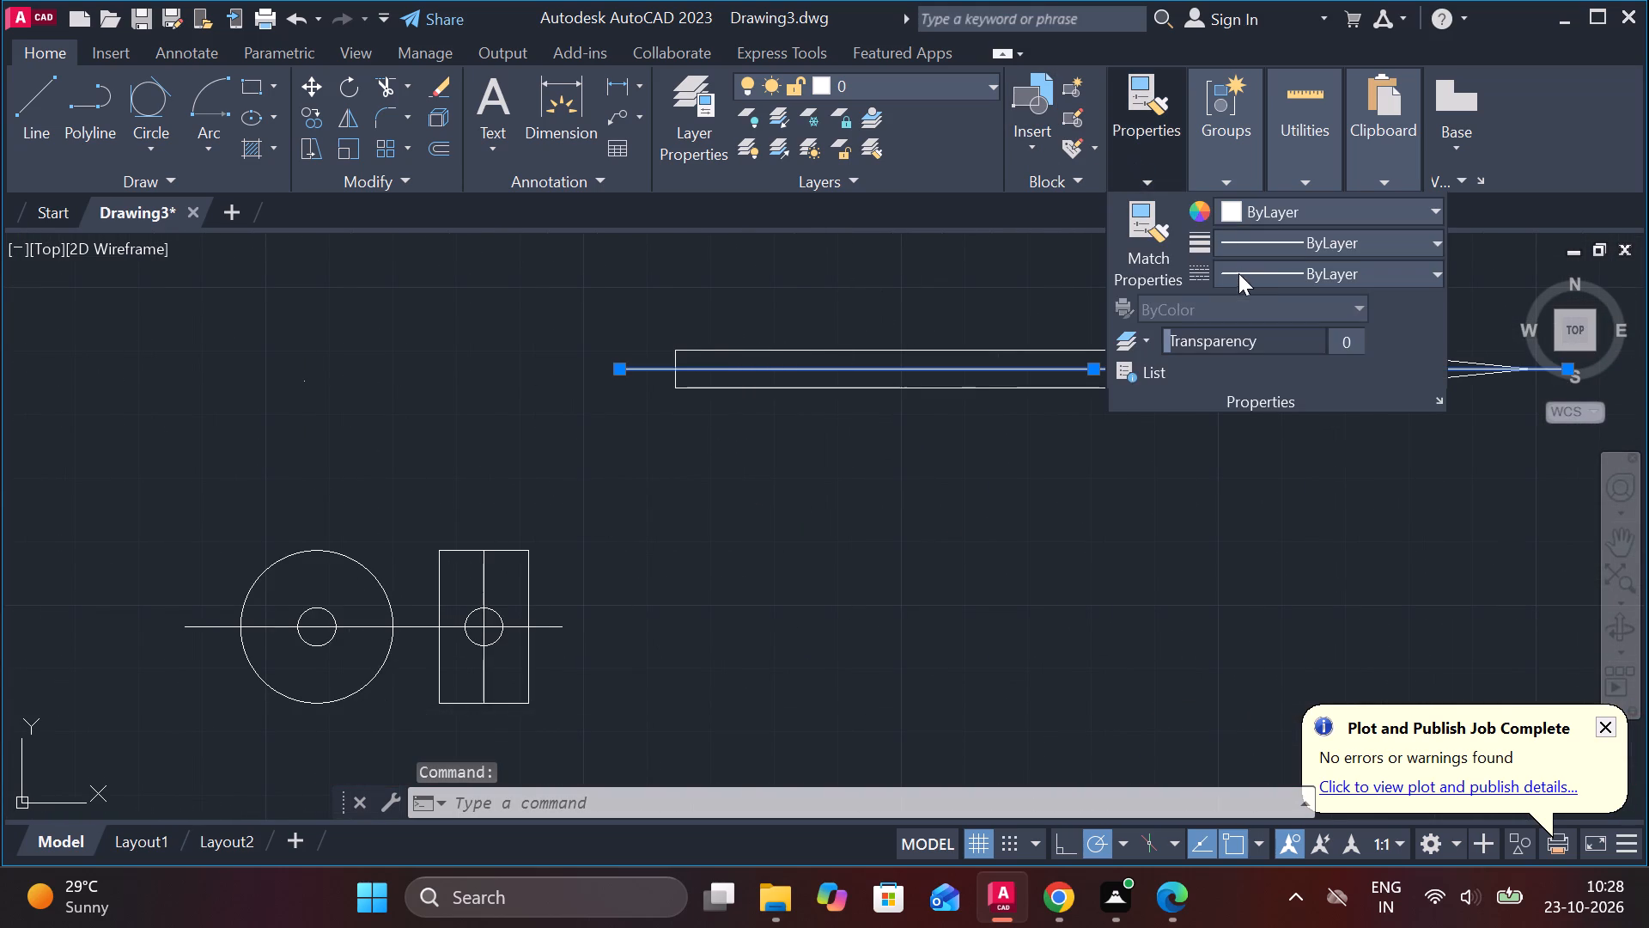
pyautogui.click(1238, 274)
pyautogui.click(1309, 368)
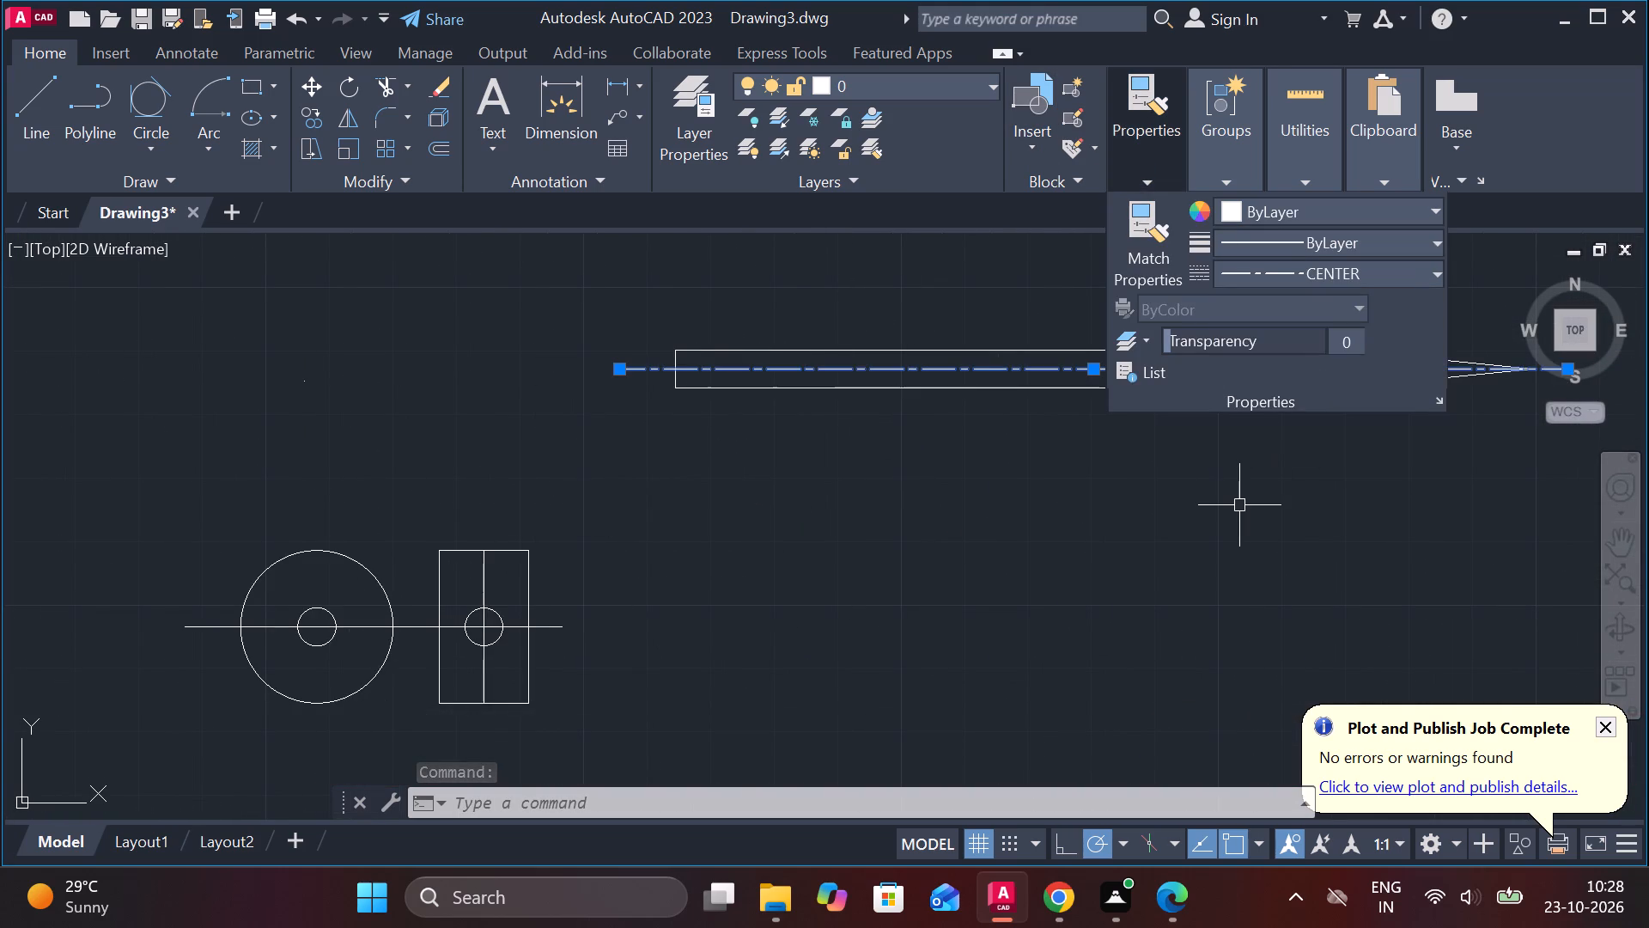
pyautogui.press('Escape')
# Add a linear dimension for the taper's length below the bar, from the taper's start to the tip.
pyautogui.moveTo(1257, 544); pyautogui.dragTo(697, 587, button='middle')
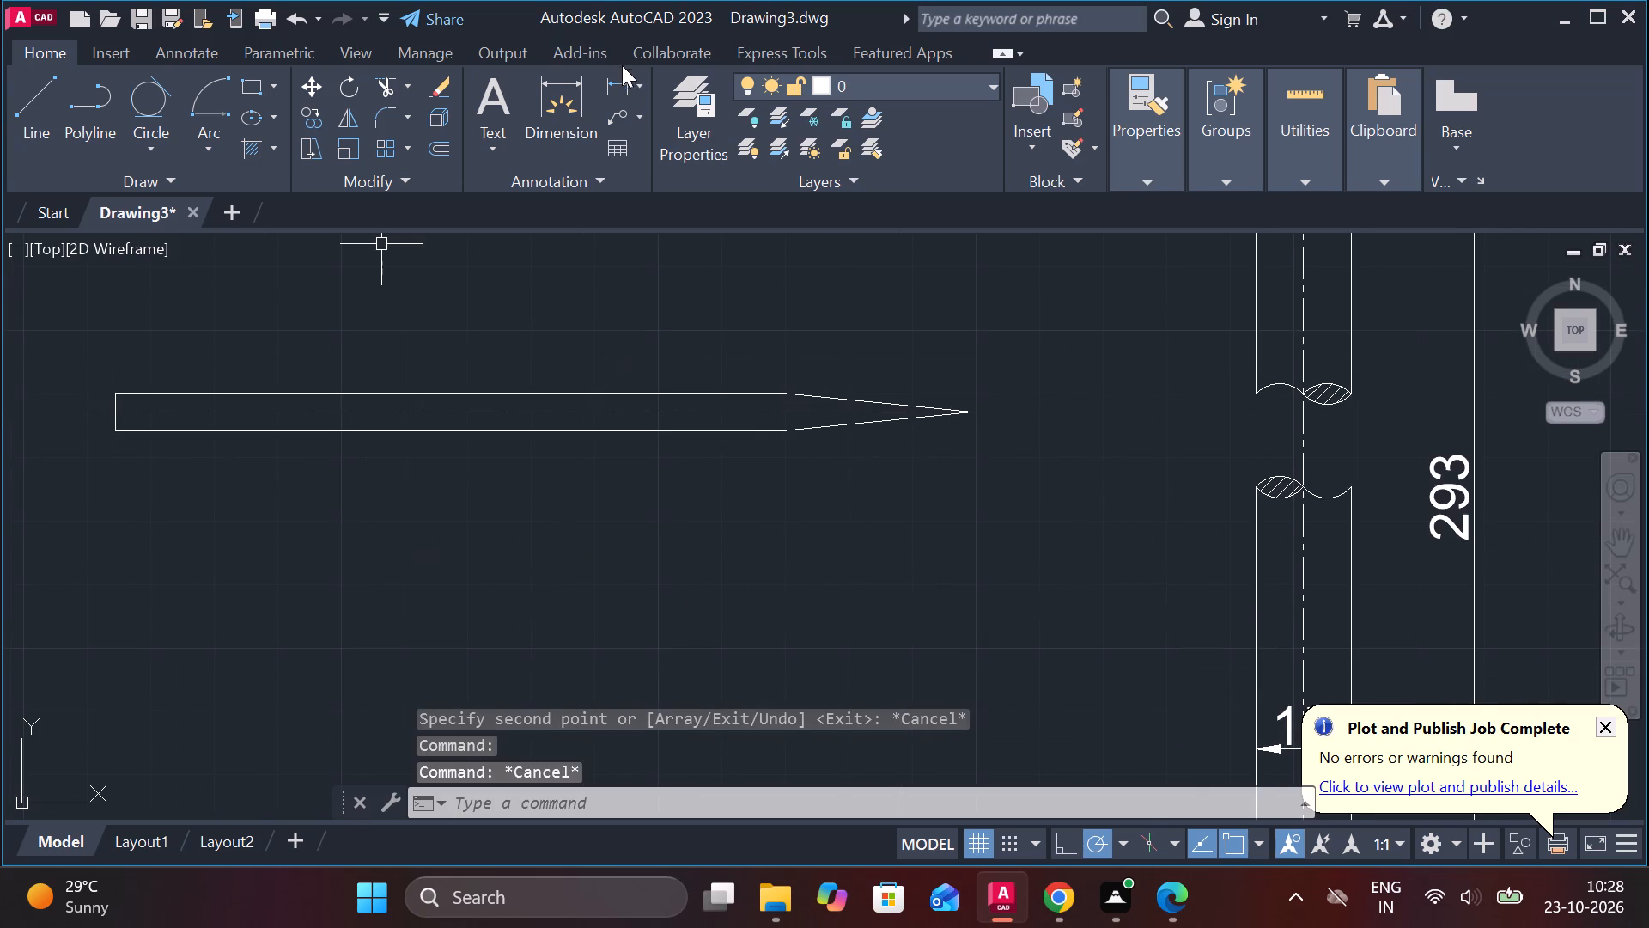
pyautogui.click(622, 73)
pyautogui.click(790, 443)
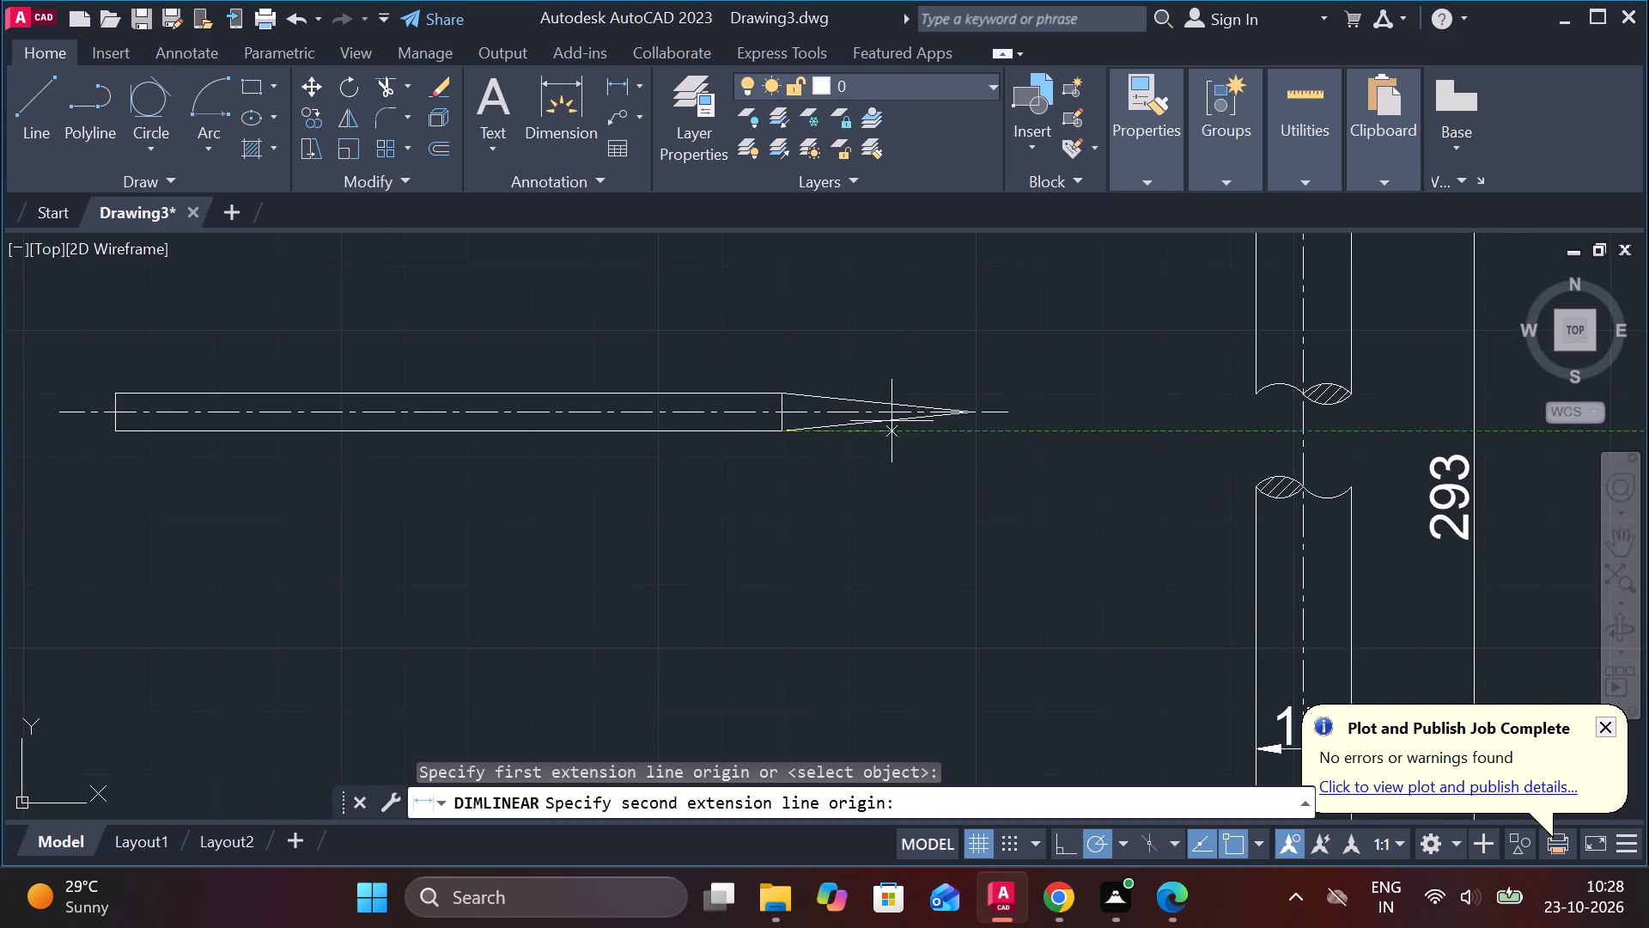
pyautogui.click(973, 413)
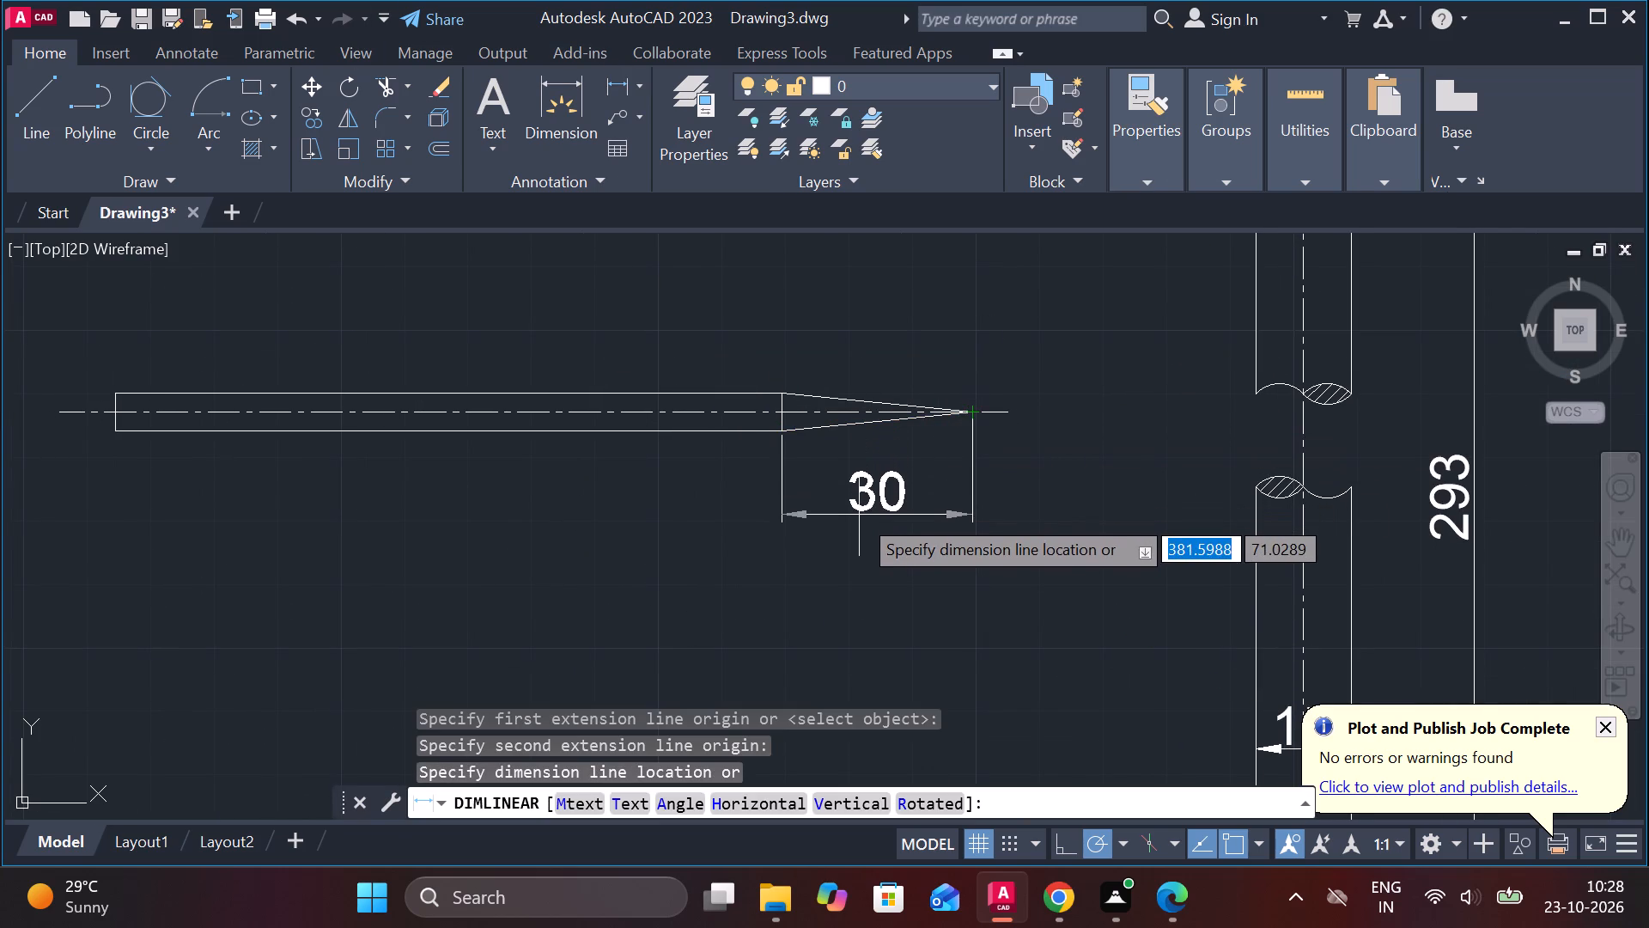
pyautogui.click(859, 515)
# Add a linear dimension for the bar's overall length above it, from the left end to the tip.
pyautogui.scroll(-1, 787, 533)
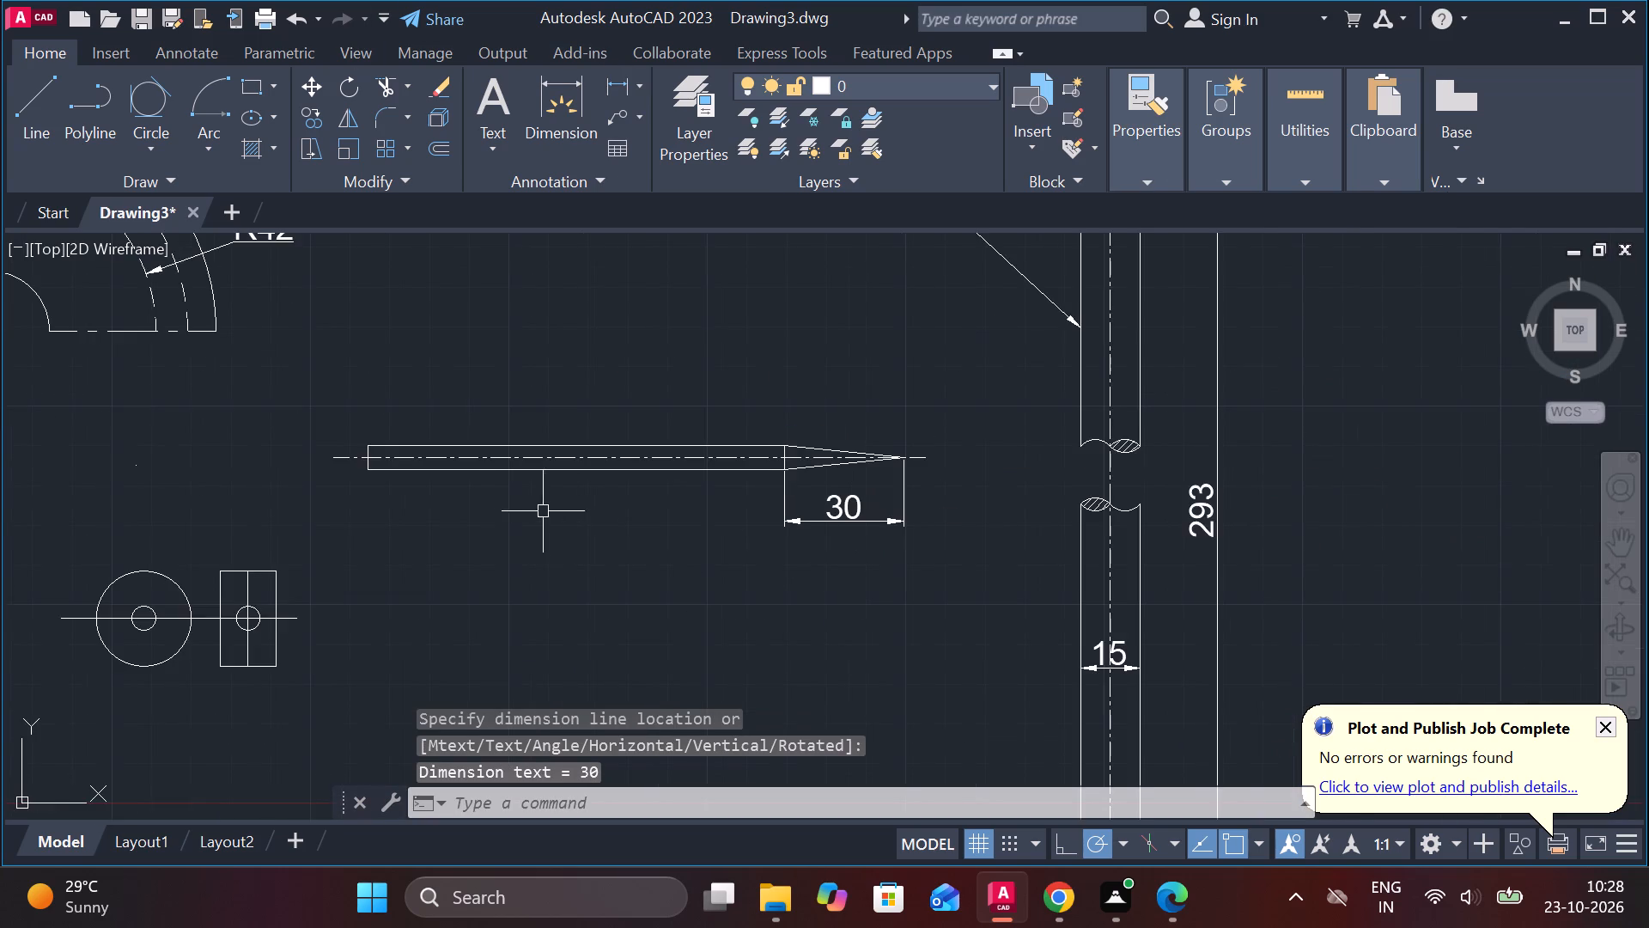
pyautogui.moveTo(537, 507); pyautogui.dragTo(655, 526, button='middle')
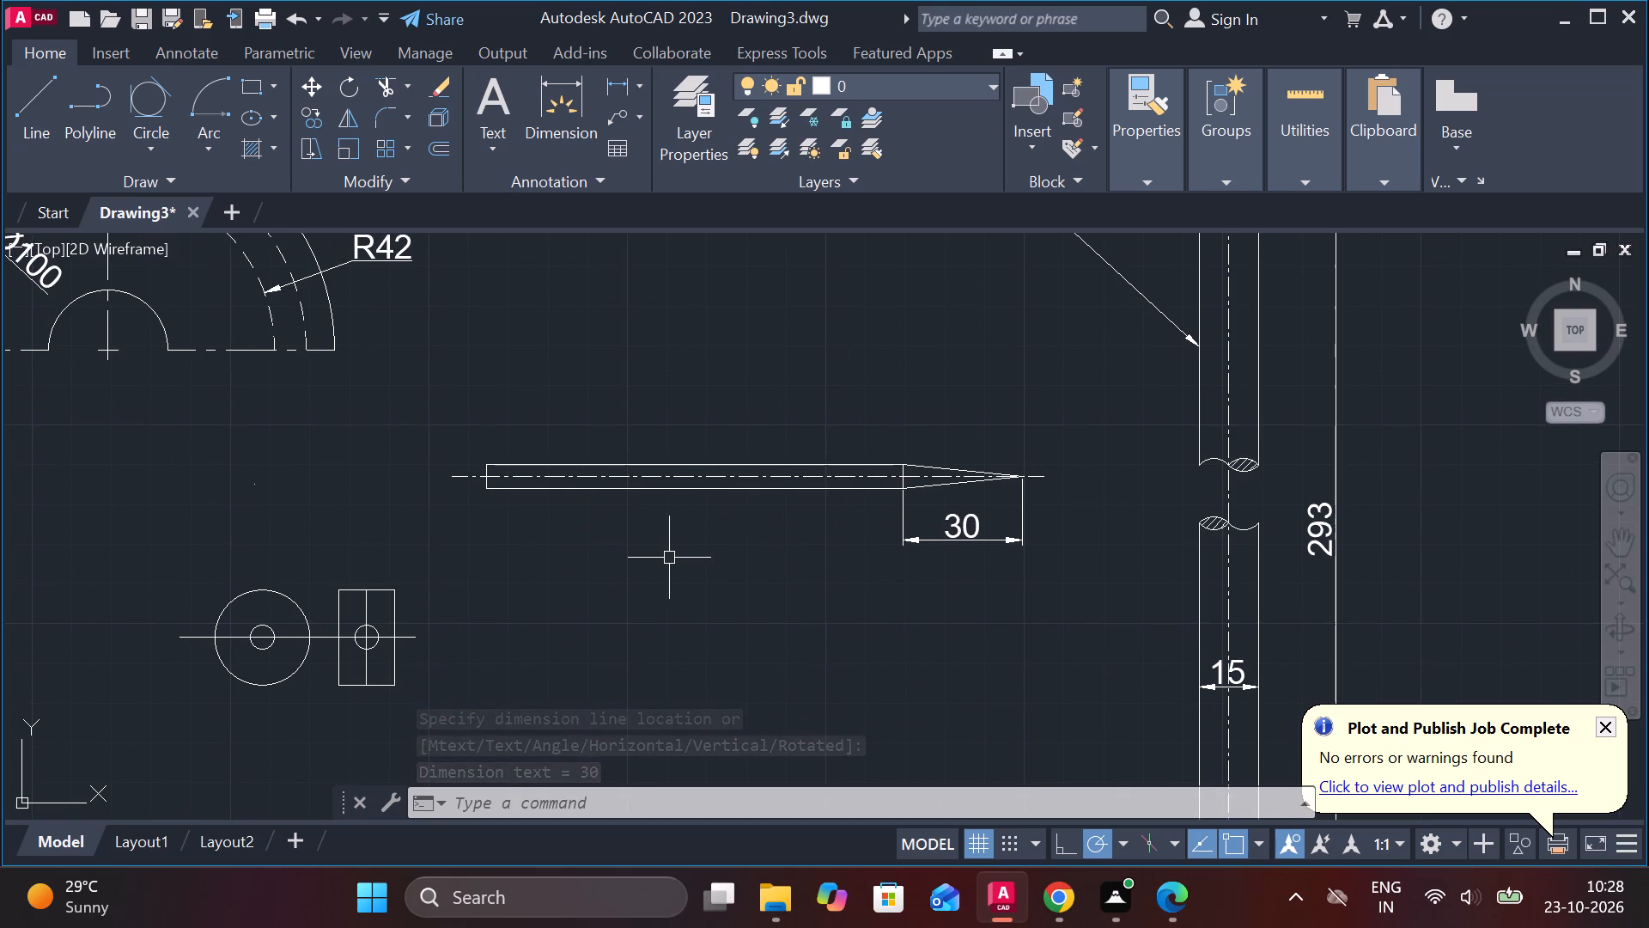
pyautogui.press('space')
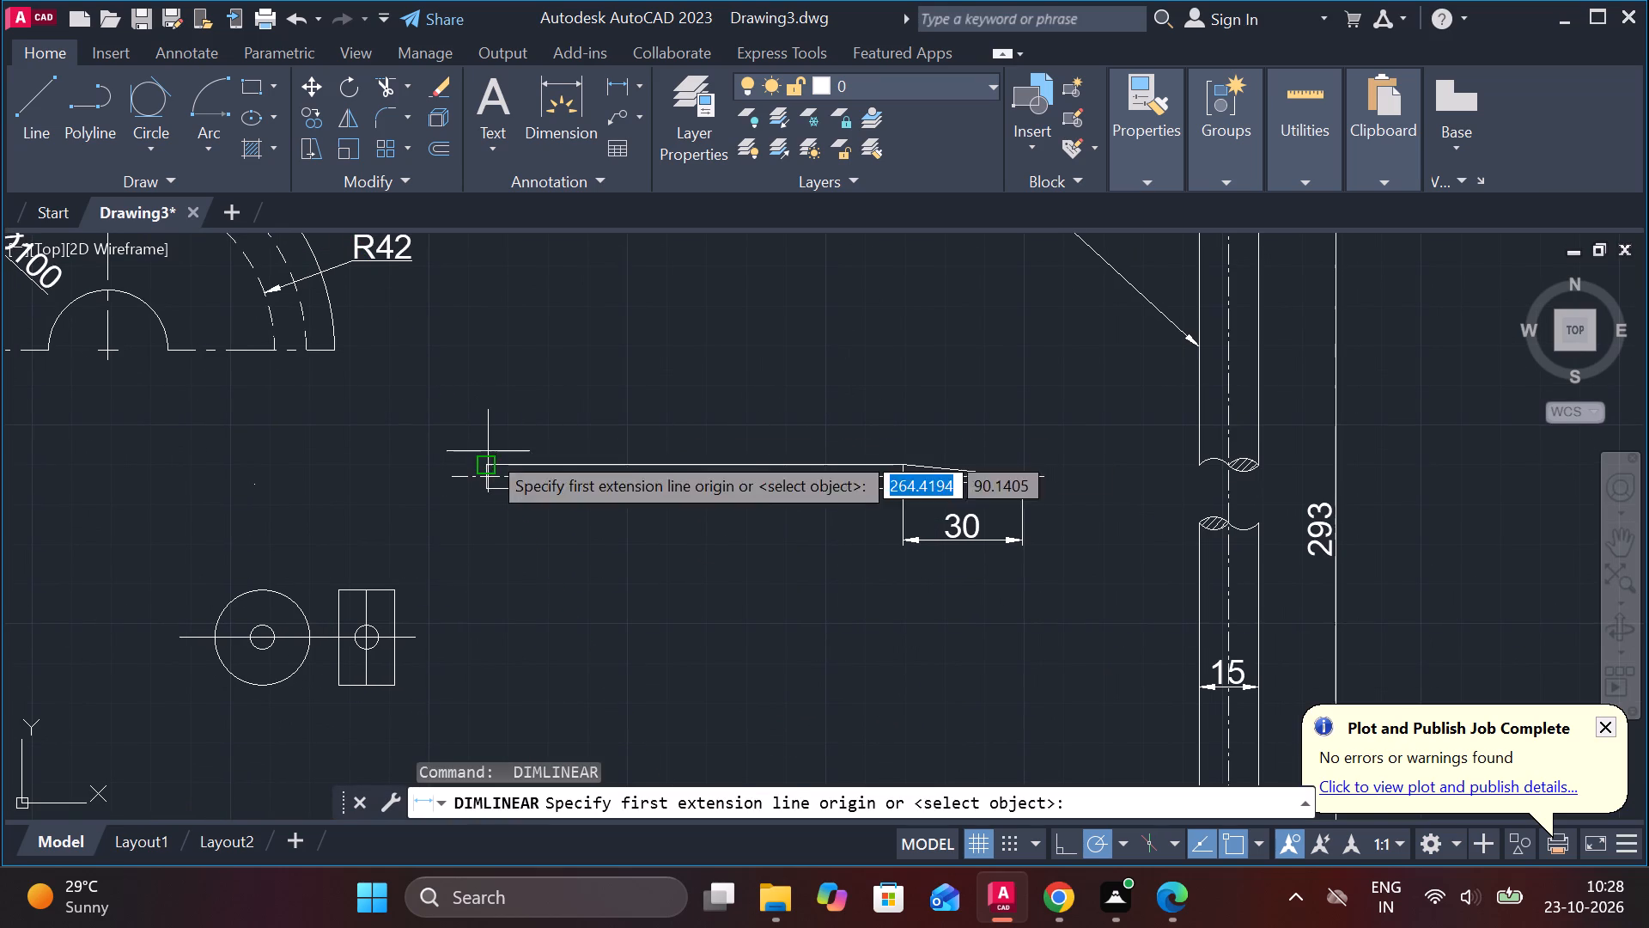
pyautogui.click(488, 451)
pyautogui.click(1022, 472)
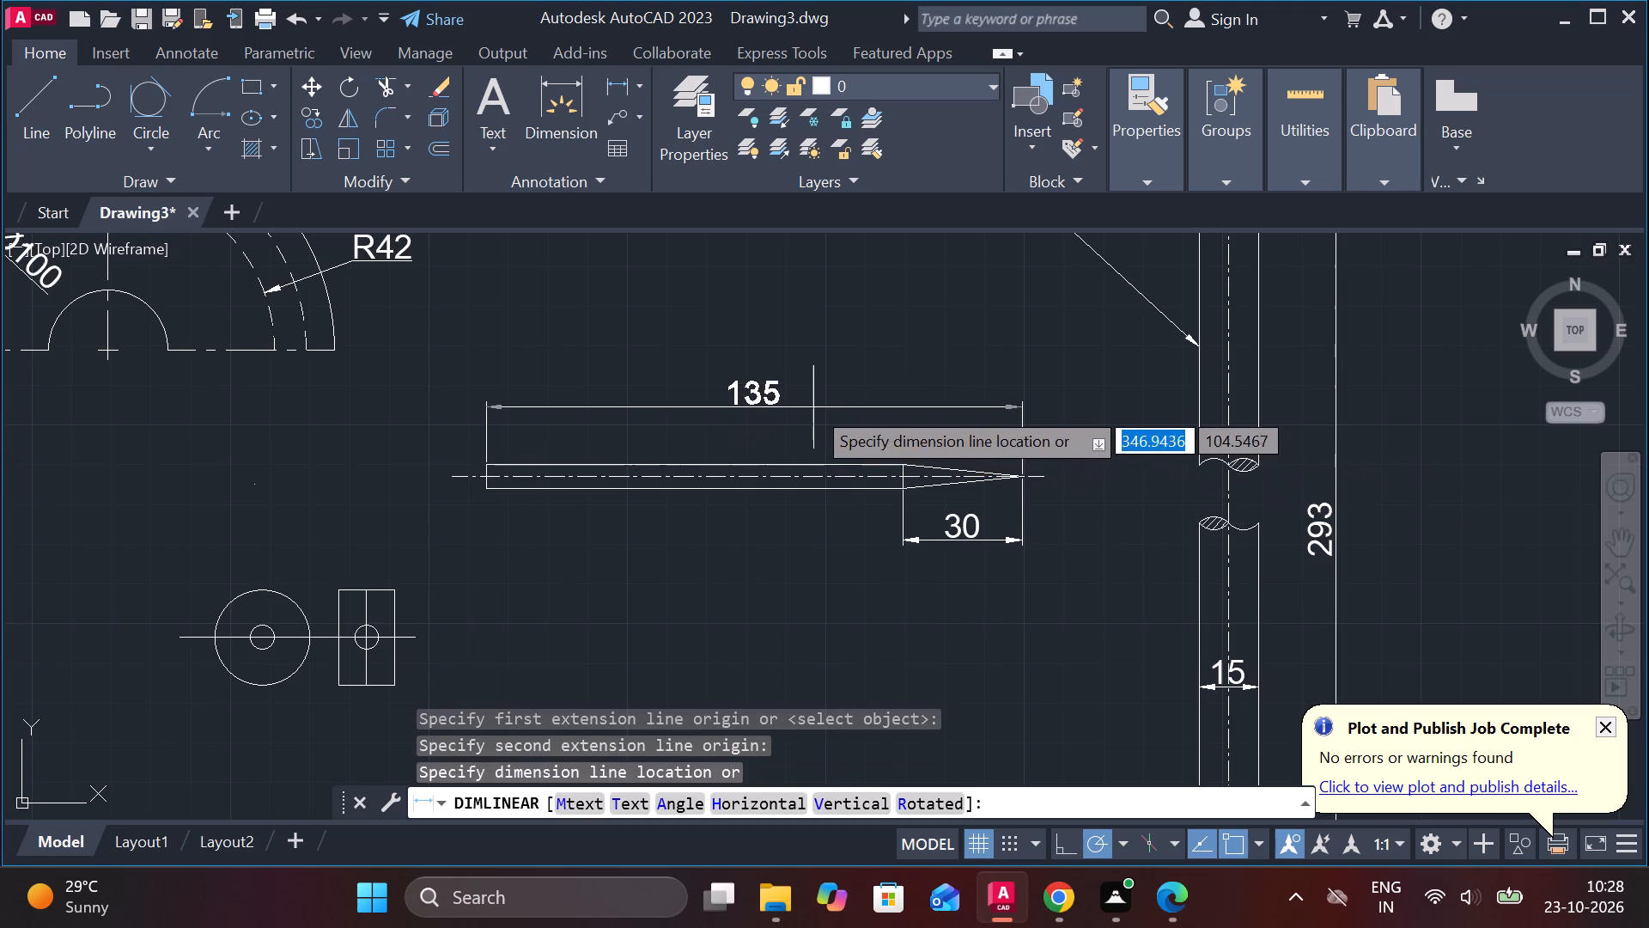
pyautogui.click(812, 406)
# Add a vertical linear dimension for the bar's thickness beside its left end.
pyautogui.moveTo(702, 514); pyautogui.dragTo(895, 487, button='middle')
pyautogui.scroll(2, 652, 443)
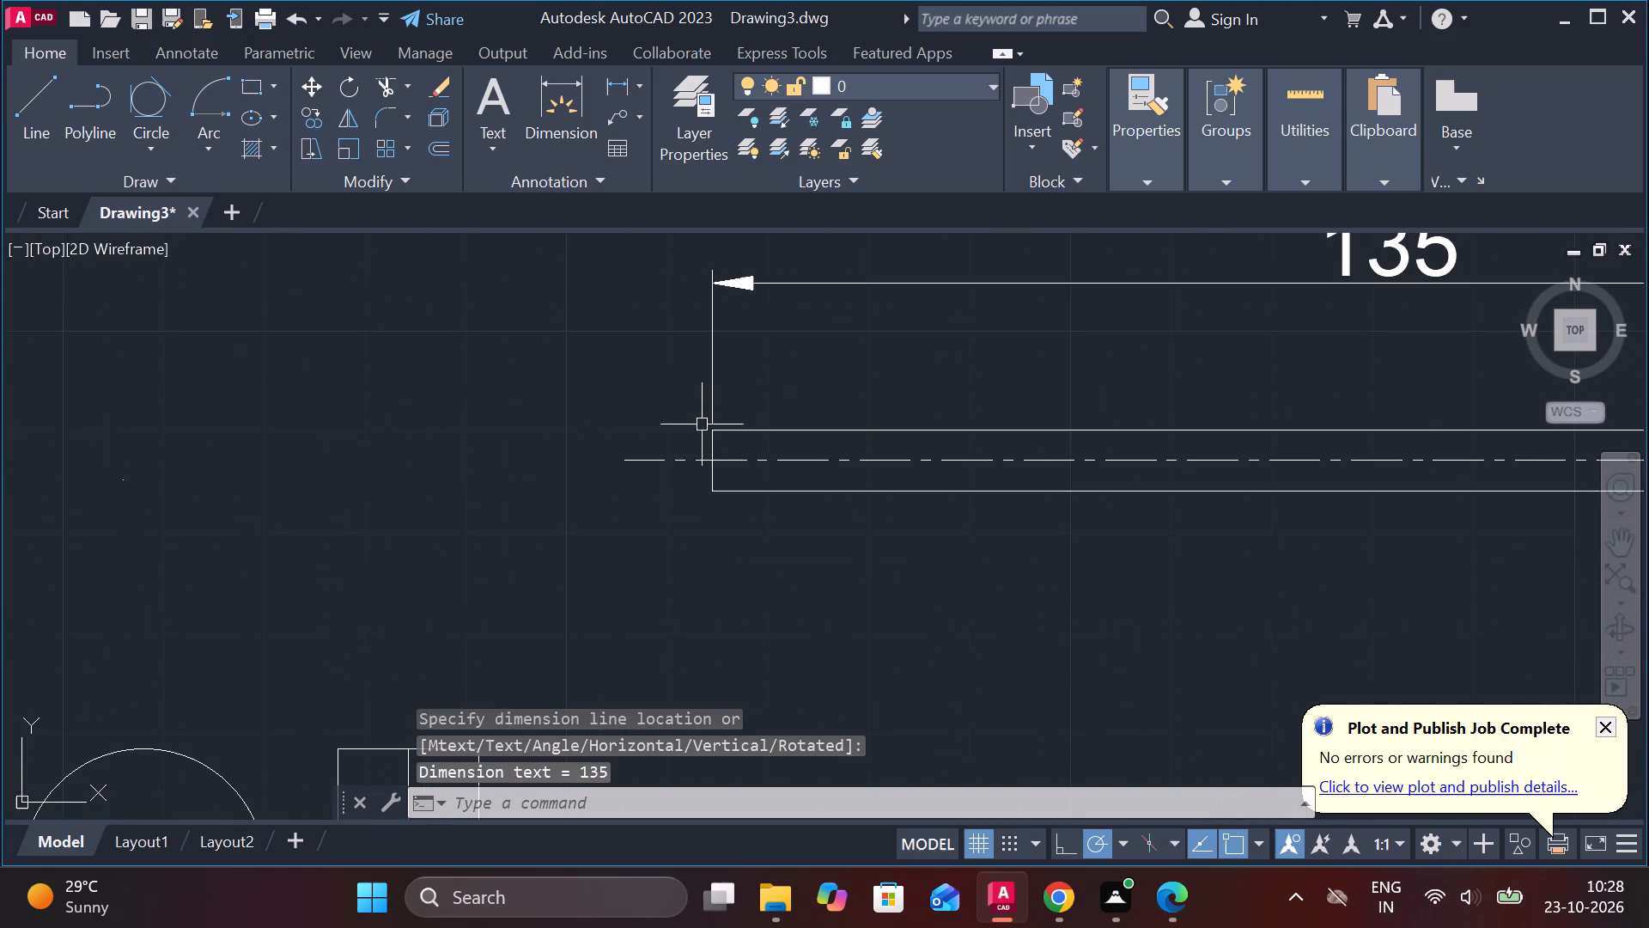
pyautogui.press('space')
pyautogui.click(712, 434)
pyautogui.click(724, 497)
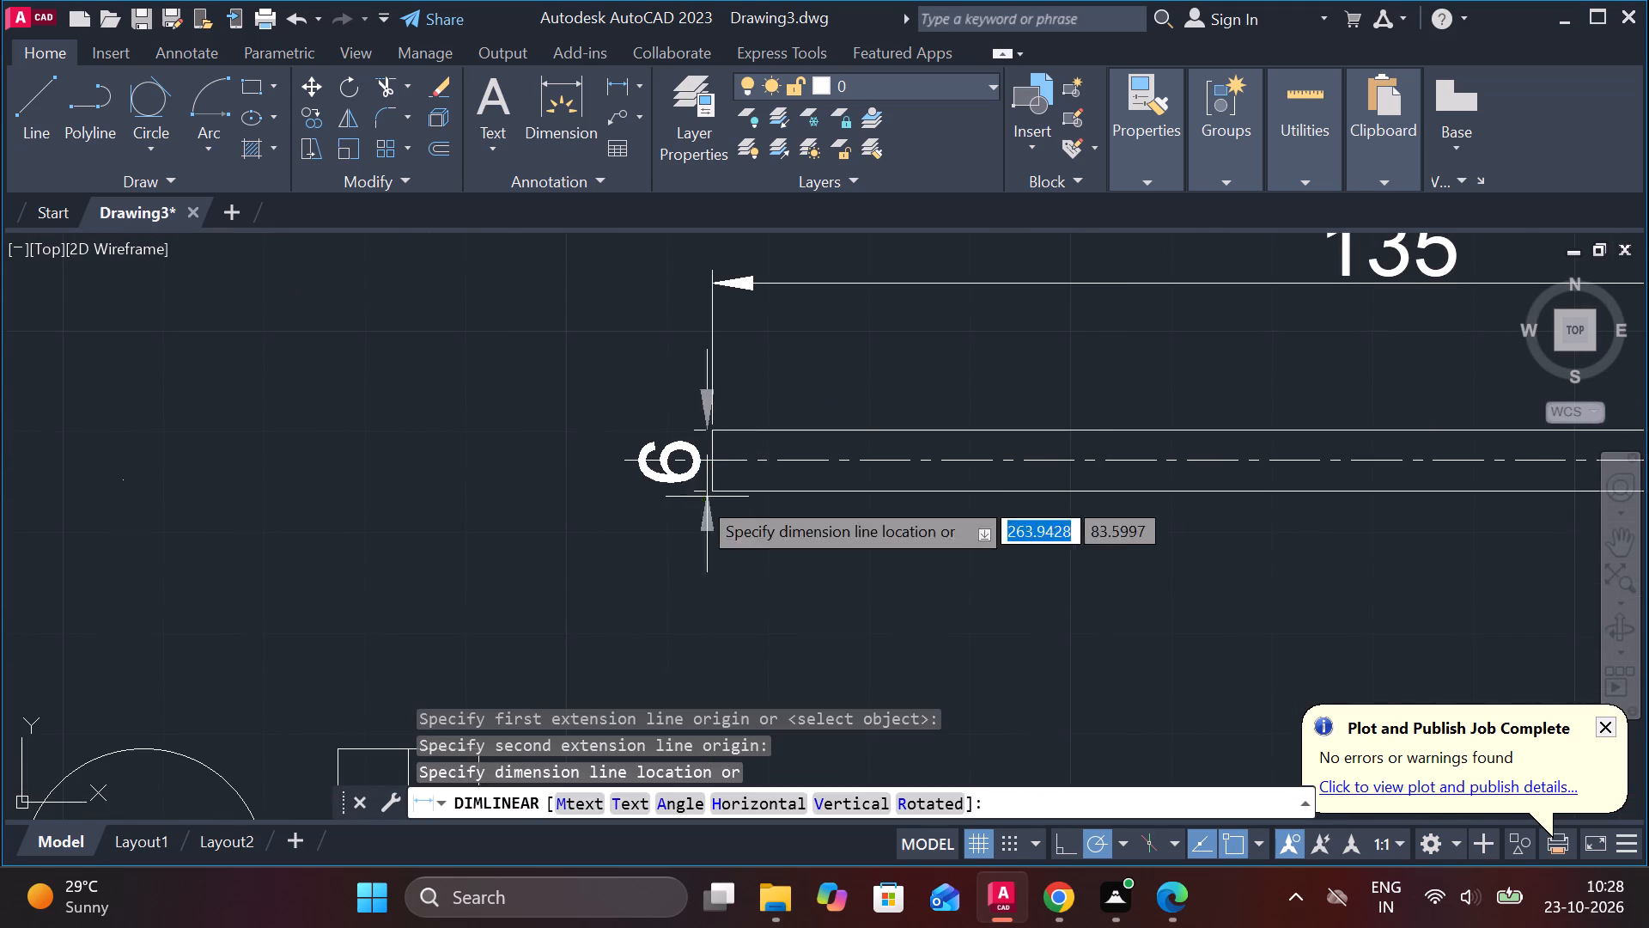
pyautogui.click(600, 494)
# Insert a diameter symbol before the bar's thickness dimension text so it reads Ø6.
pyautogui.doubleClick(580, 468)
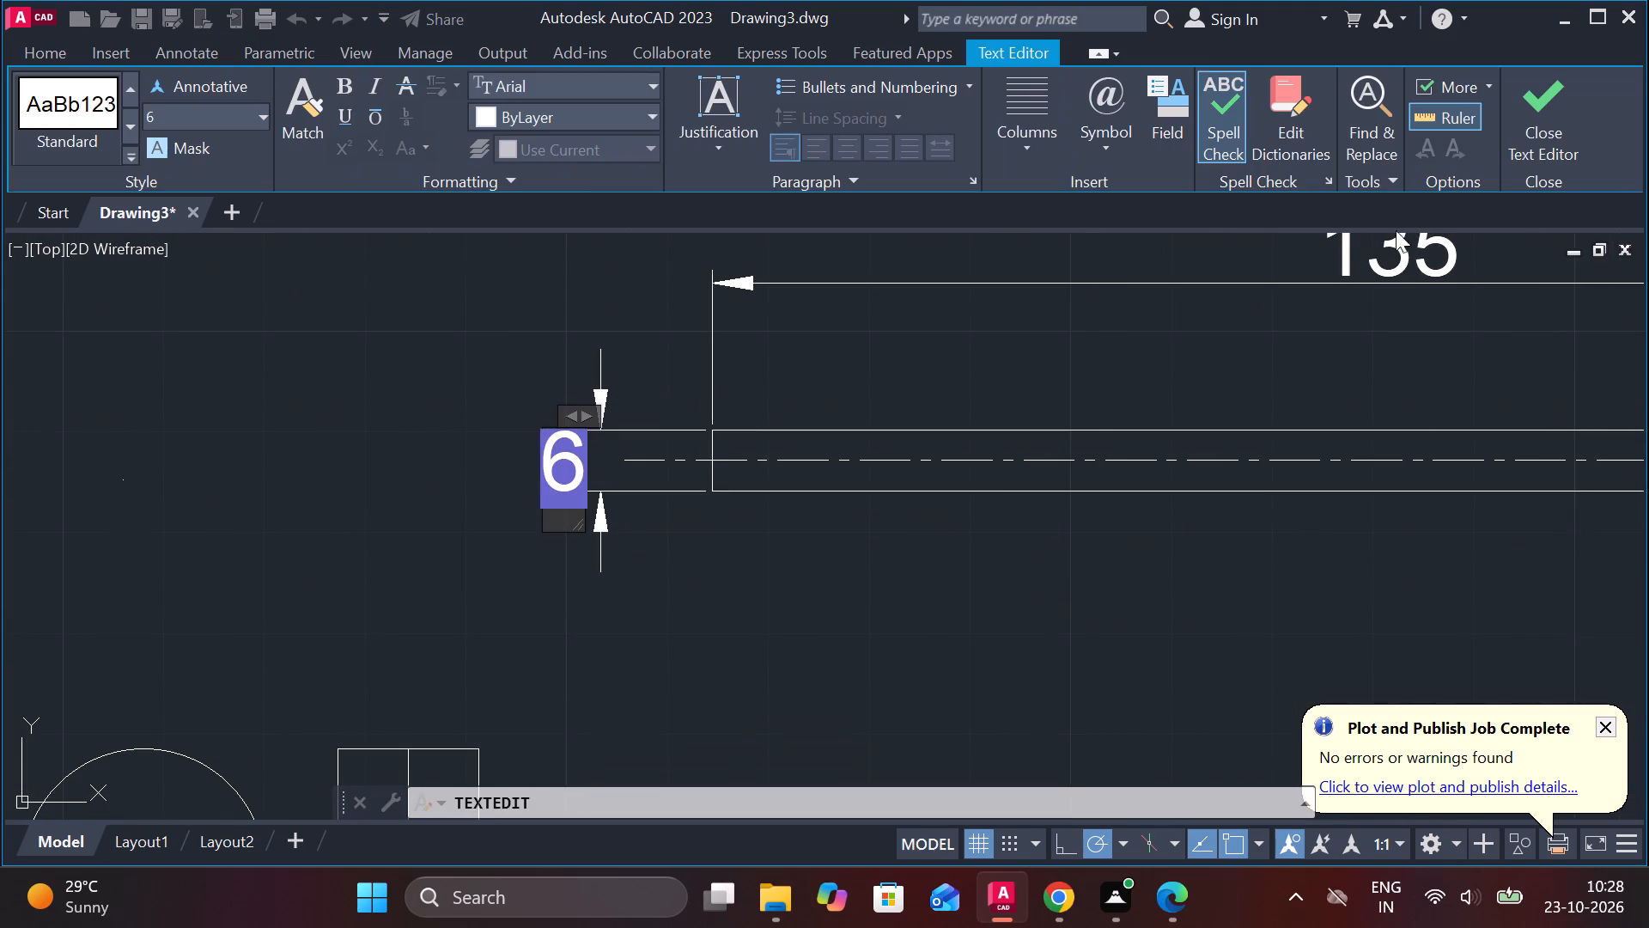
pyautogui.click(1107, 152)
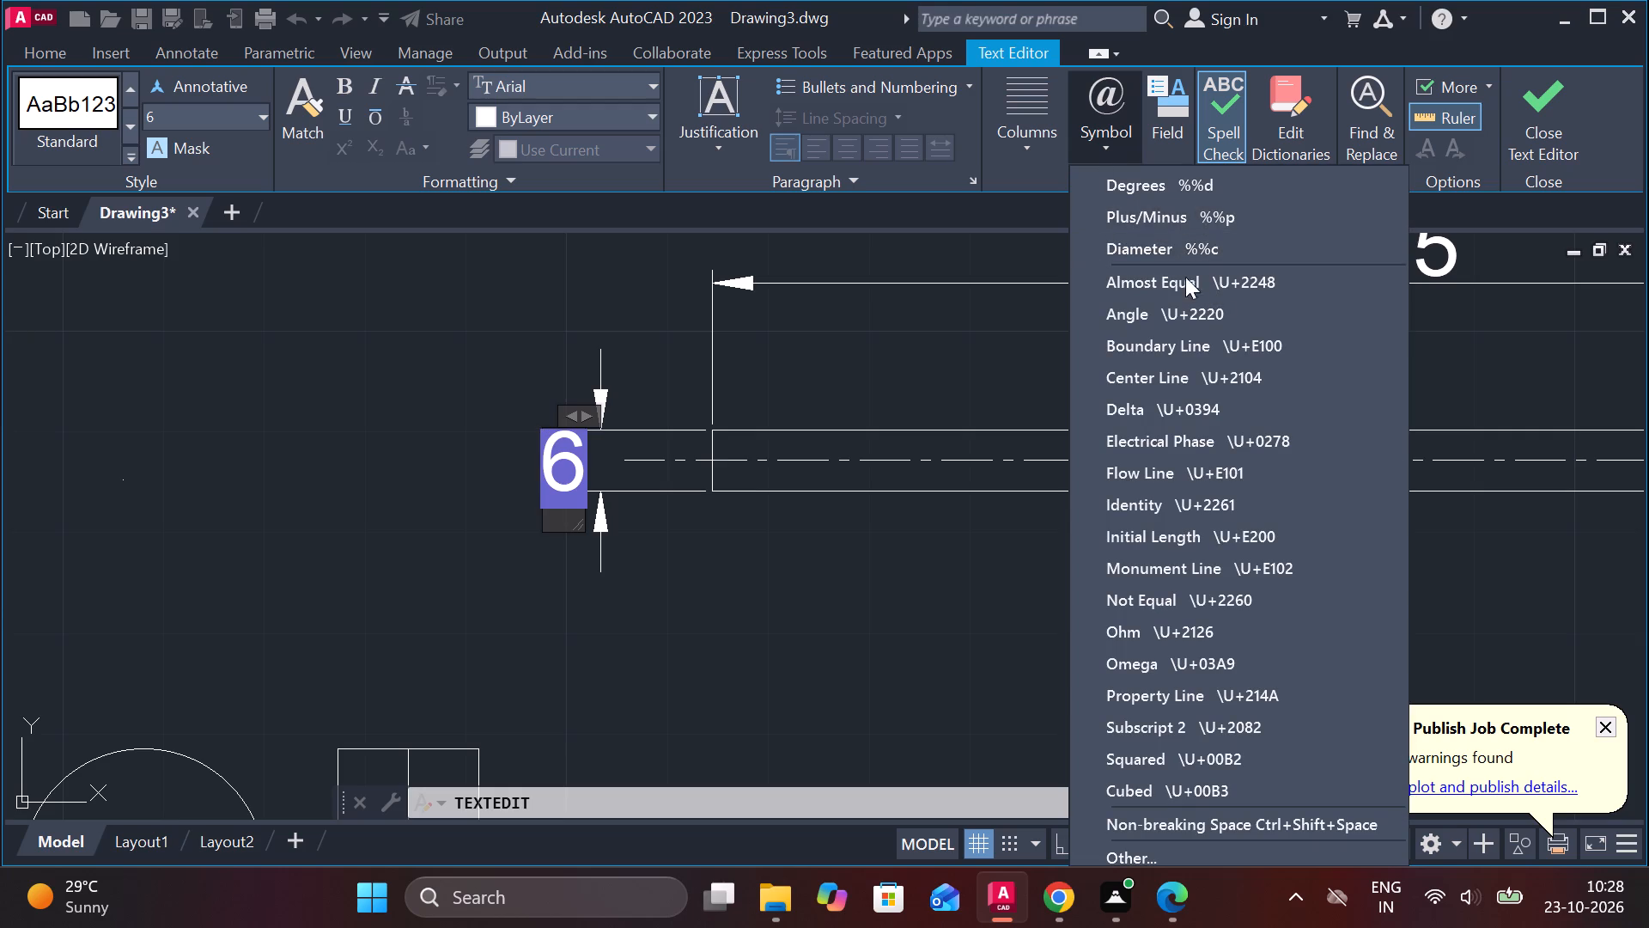
pyautogui.click(1179, 247)
pyautogui.click(1542, 140)
pyautogui.scroll(-1, 776, 564)
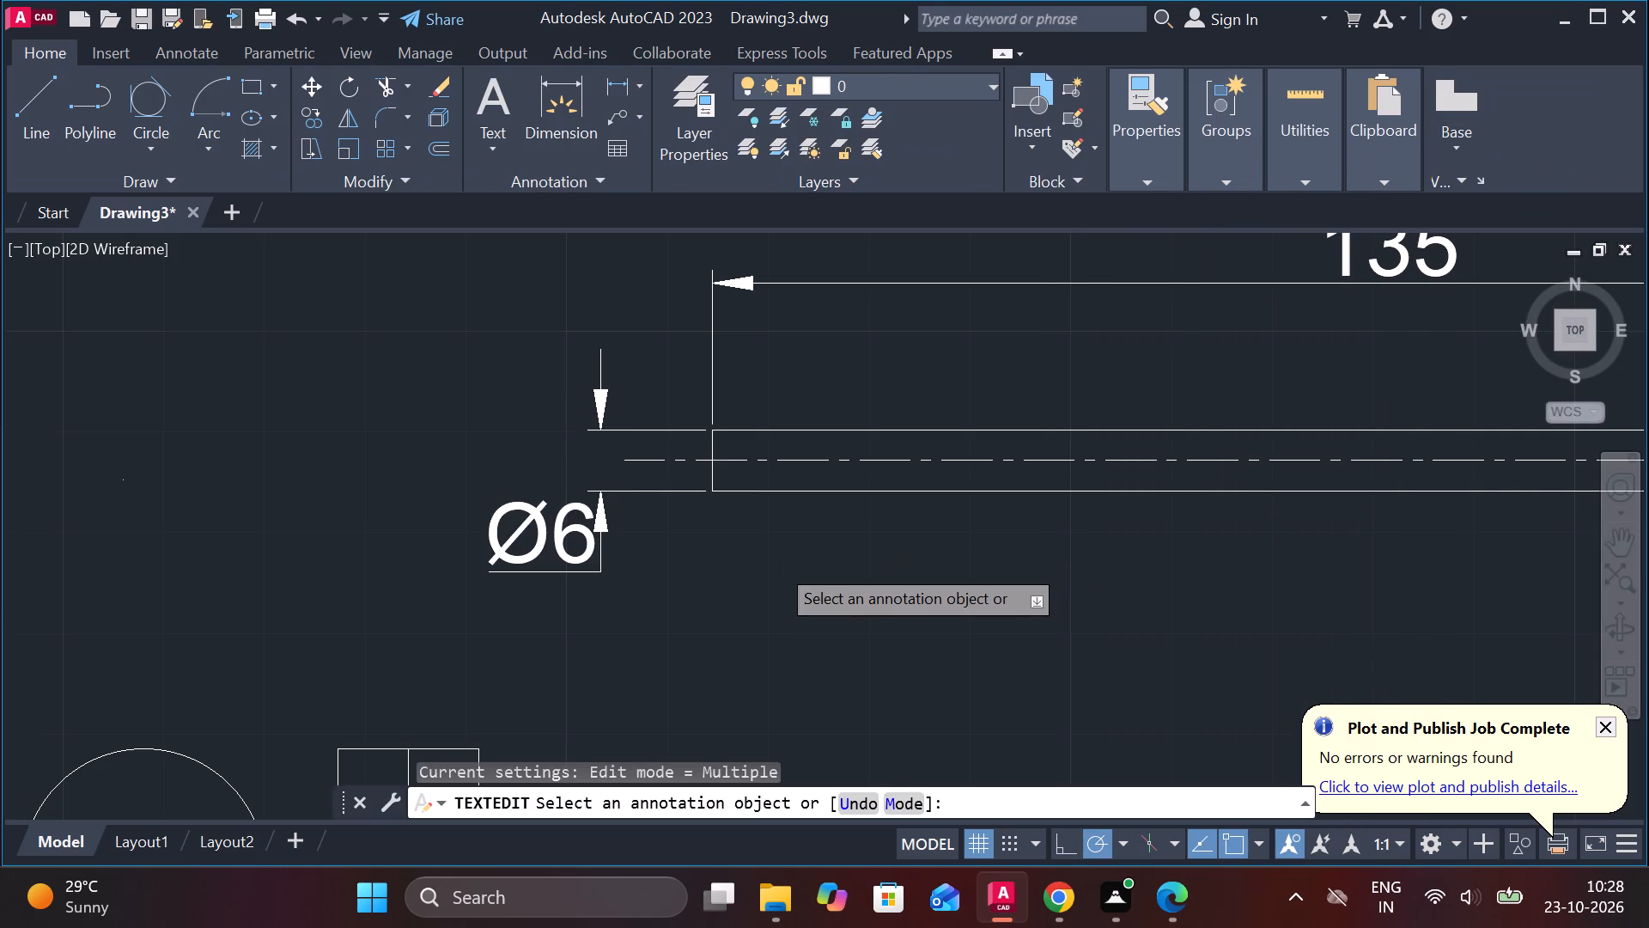
pyautogui.moveTo(776, 564); pyautogui.dragTo(601, 506, button='middle')
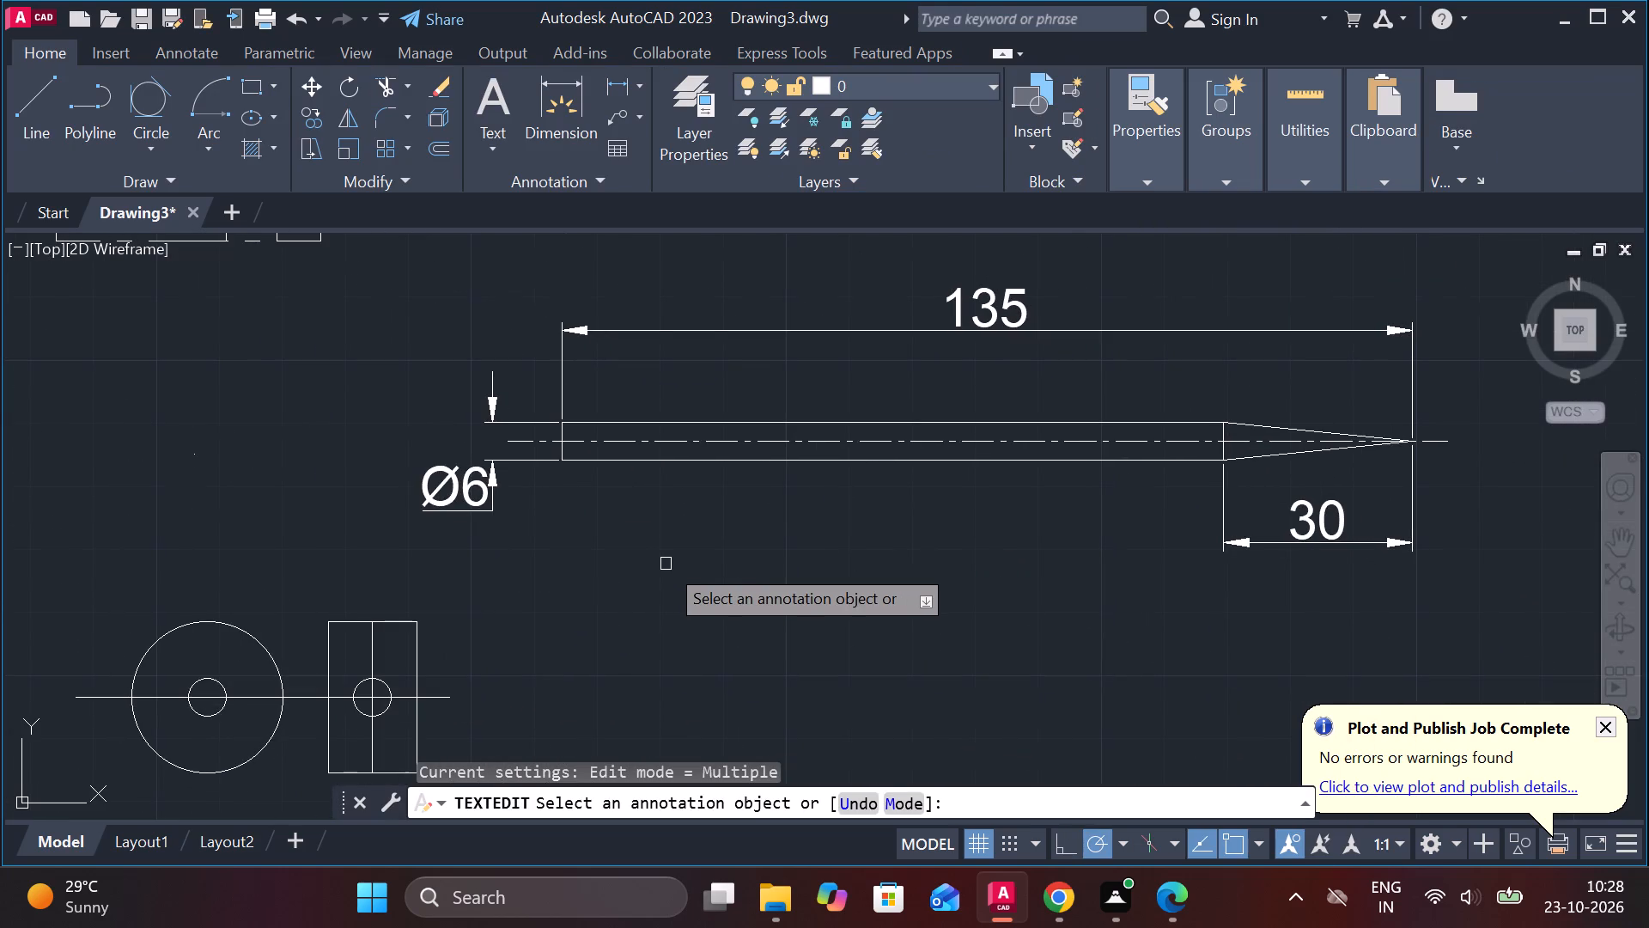
pyautogui.moveTo(749, 603); pyautogui.dragTo(591, 576, button='middle')
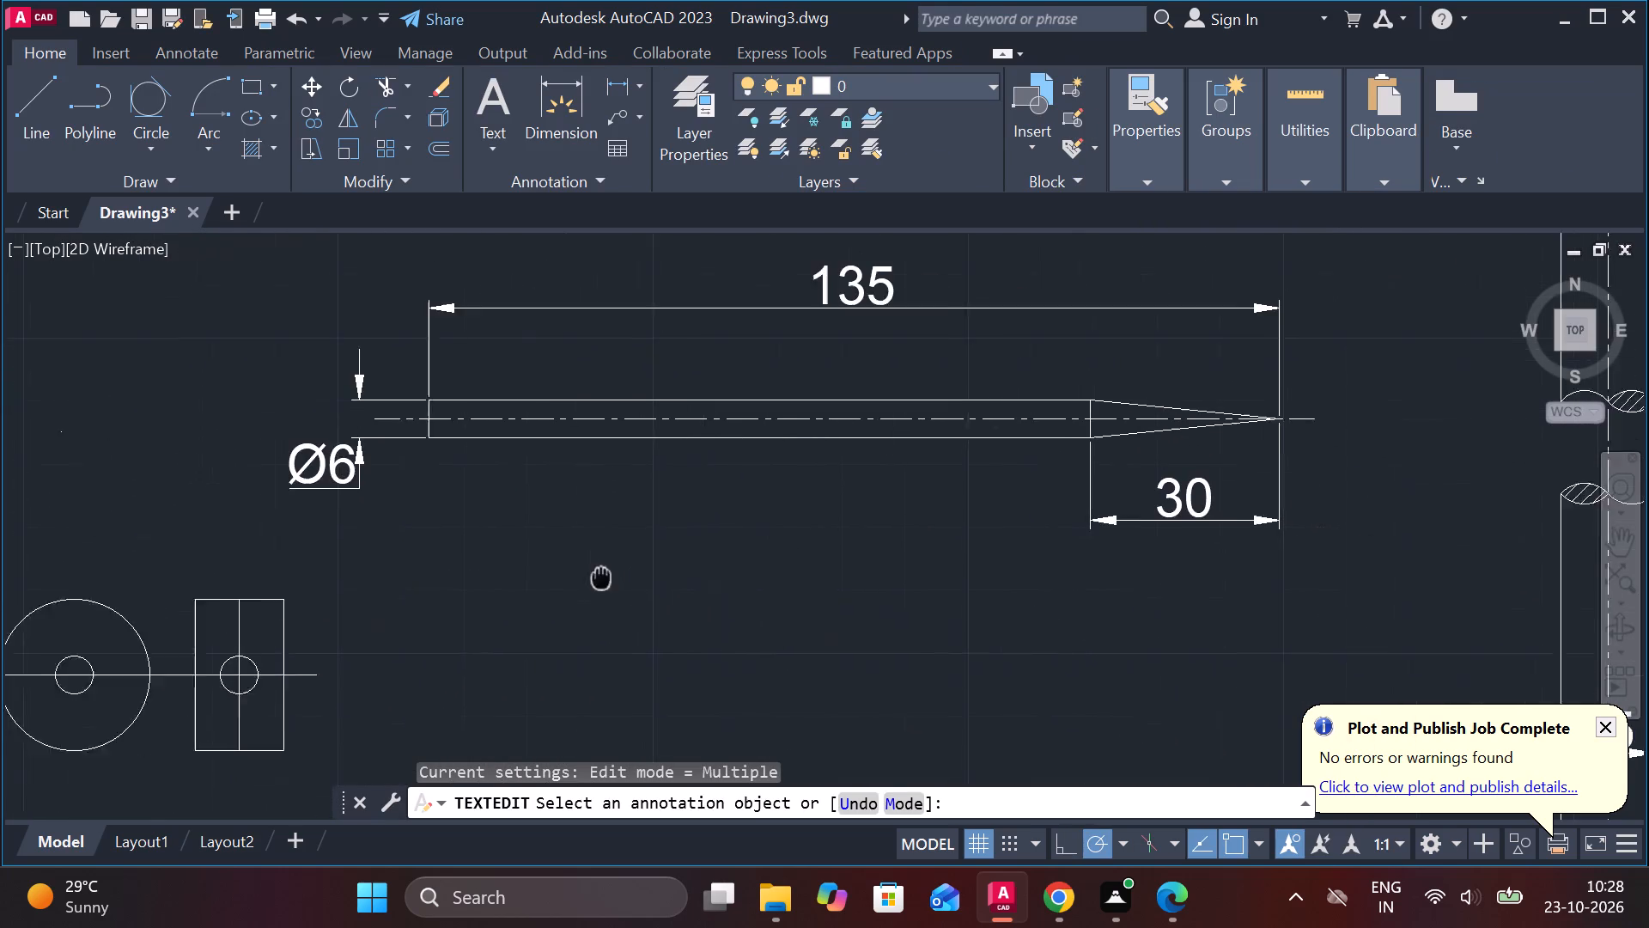
# Finish editing the bar's dimension text.
pyautogui.moveTo(591, 576); pyautogui.dragTo(575, 570, button='middle')
pyautogui.moveTo(818, 528); pyautogui.dragTo(766, 558, button='middle')
pyautogui.press('Escape')
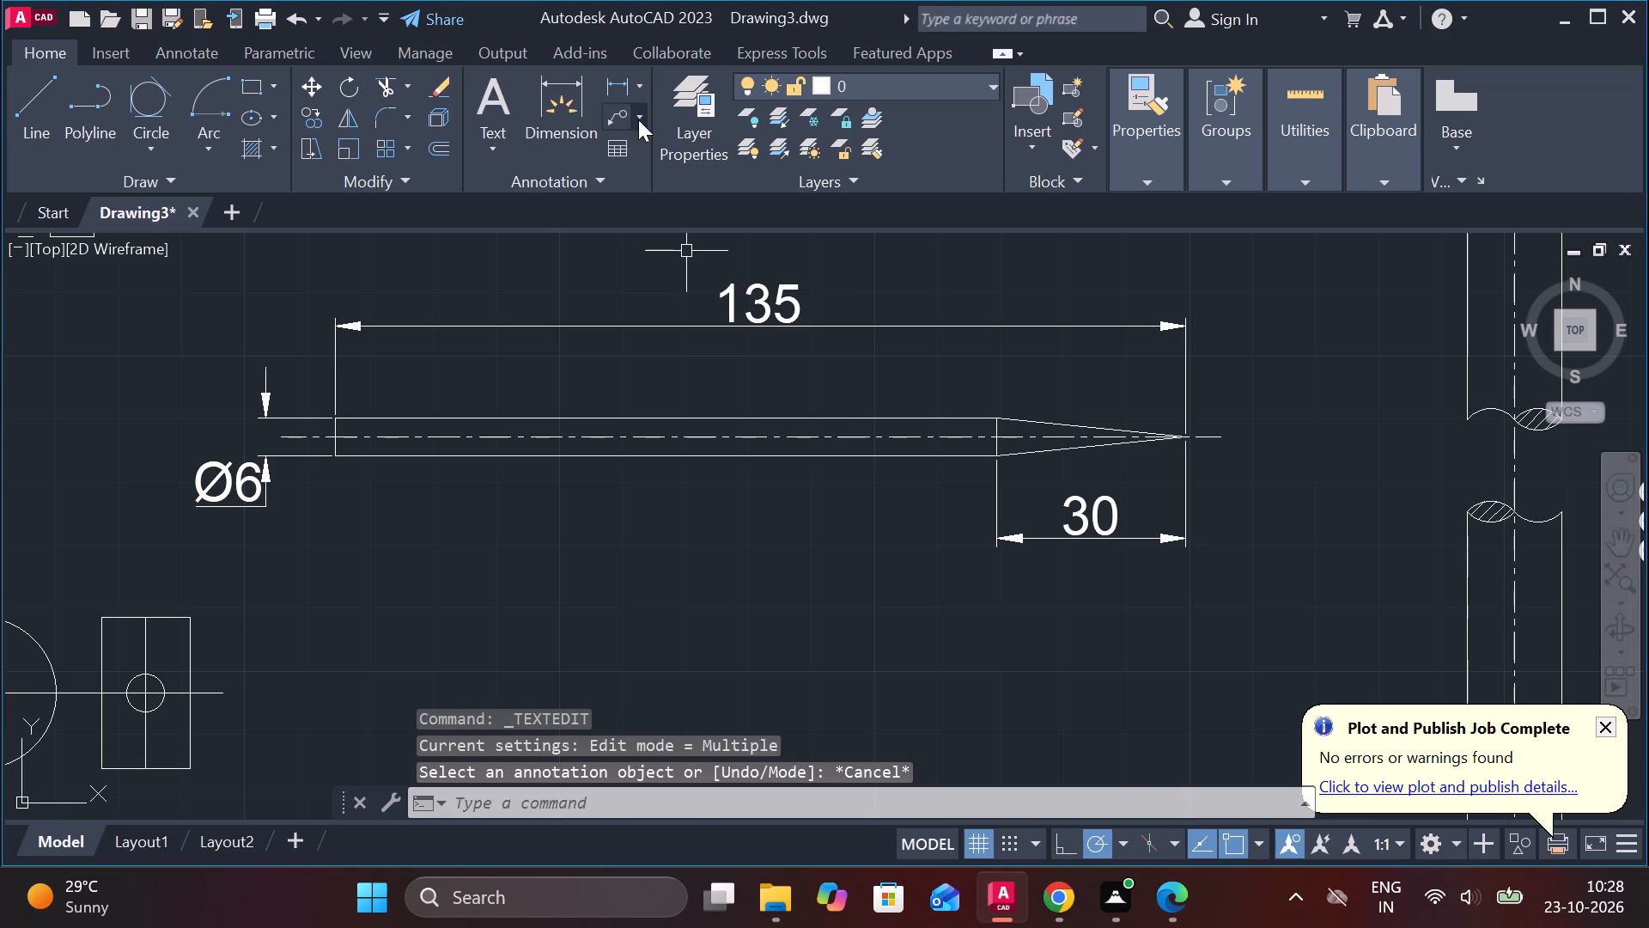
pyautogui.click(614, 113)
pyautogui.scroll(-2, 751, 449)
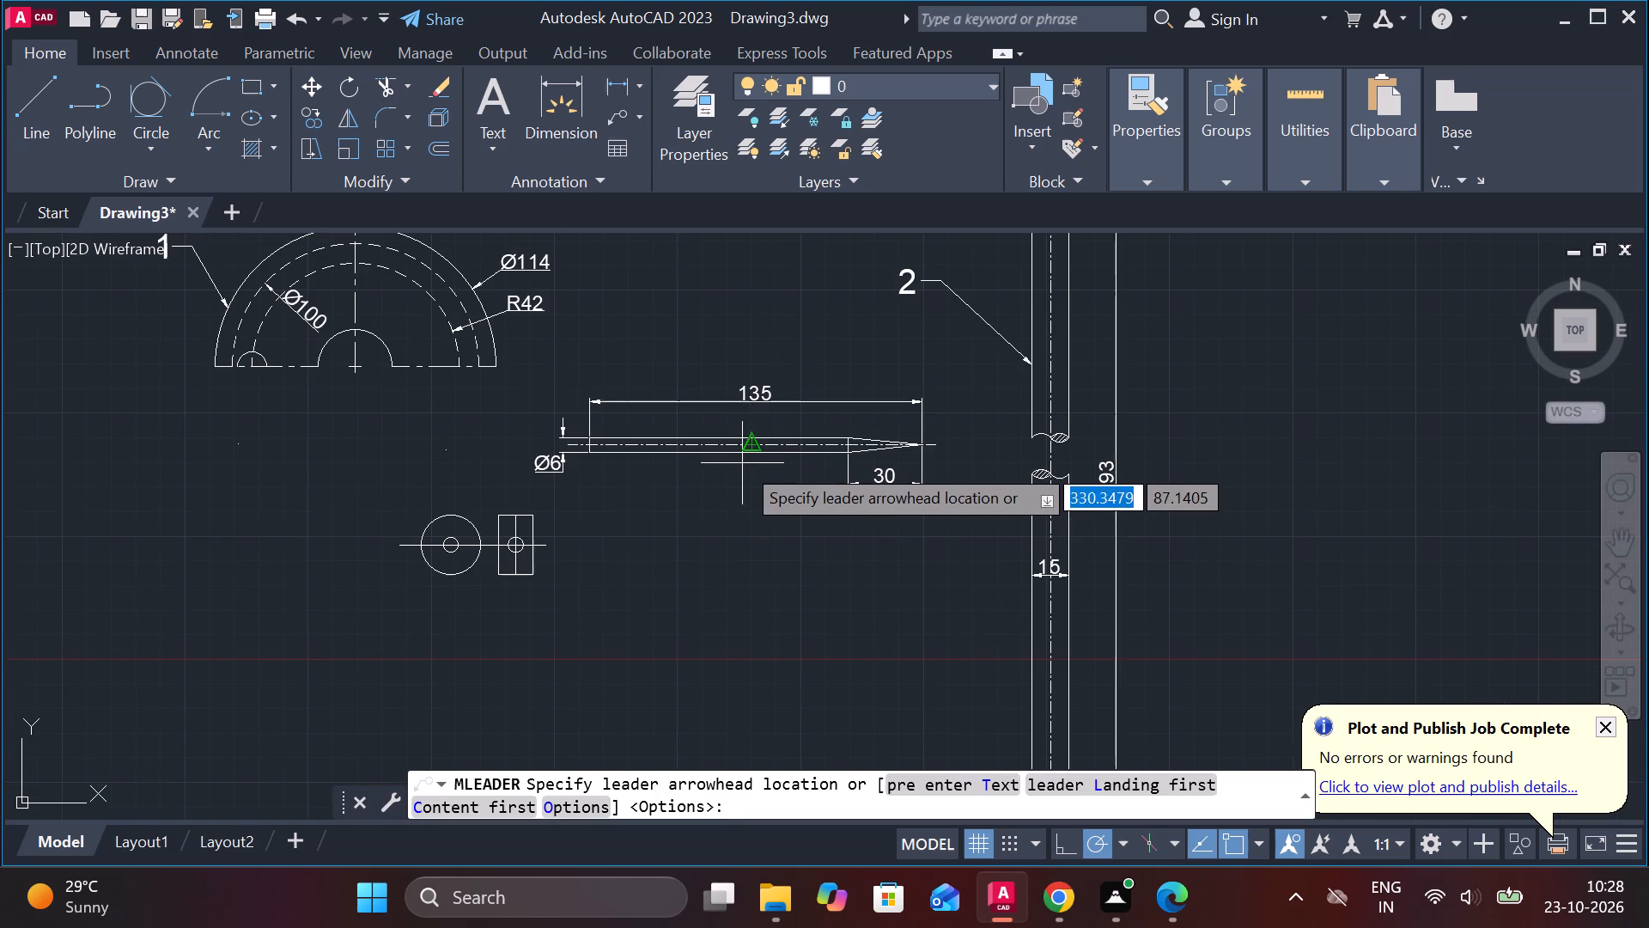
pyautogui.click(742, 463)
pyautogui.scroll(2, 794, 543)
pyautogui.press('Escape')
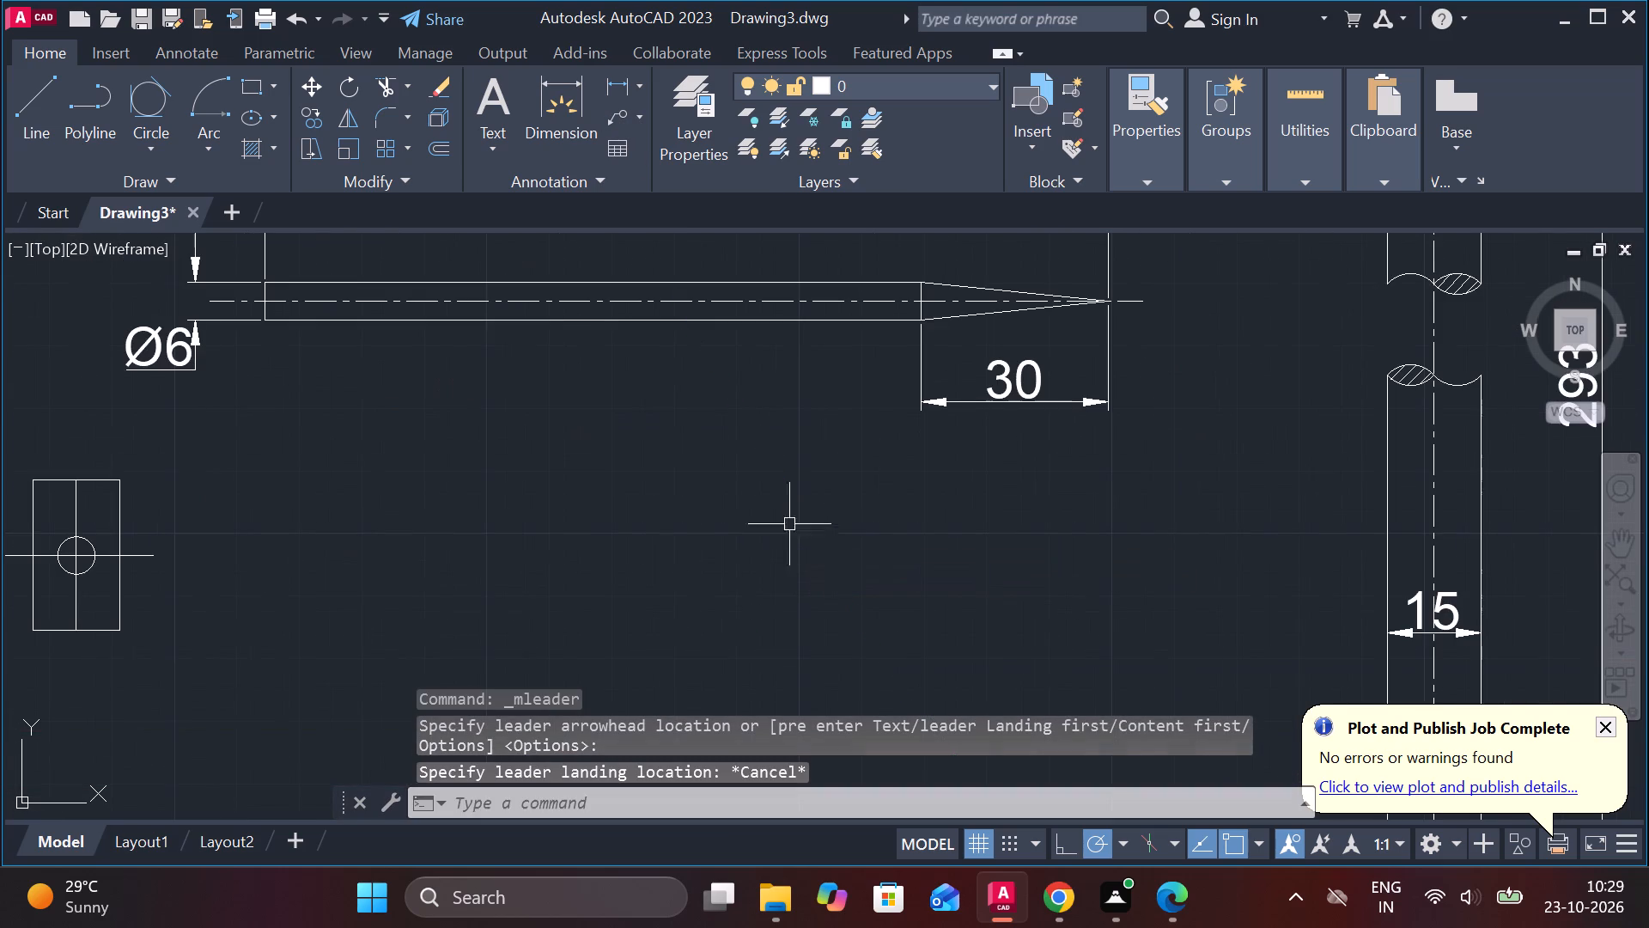
# Add a multileader pointing to the tapered bar's lower edge, labelled 7 with text height 10.
pyautogui.click(618, 129)
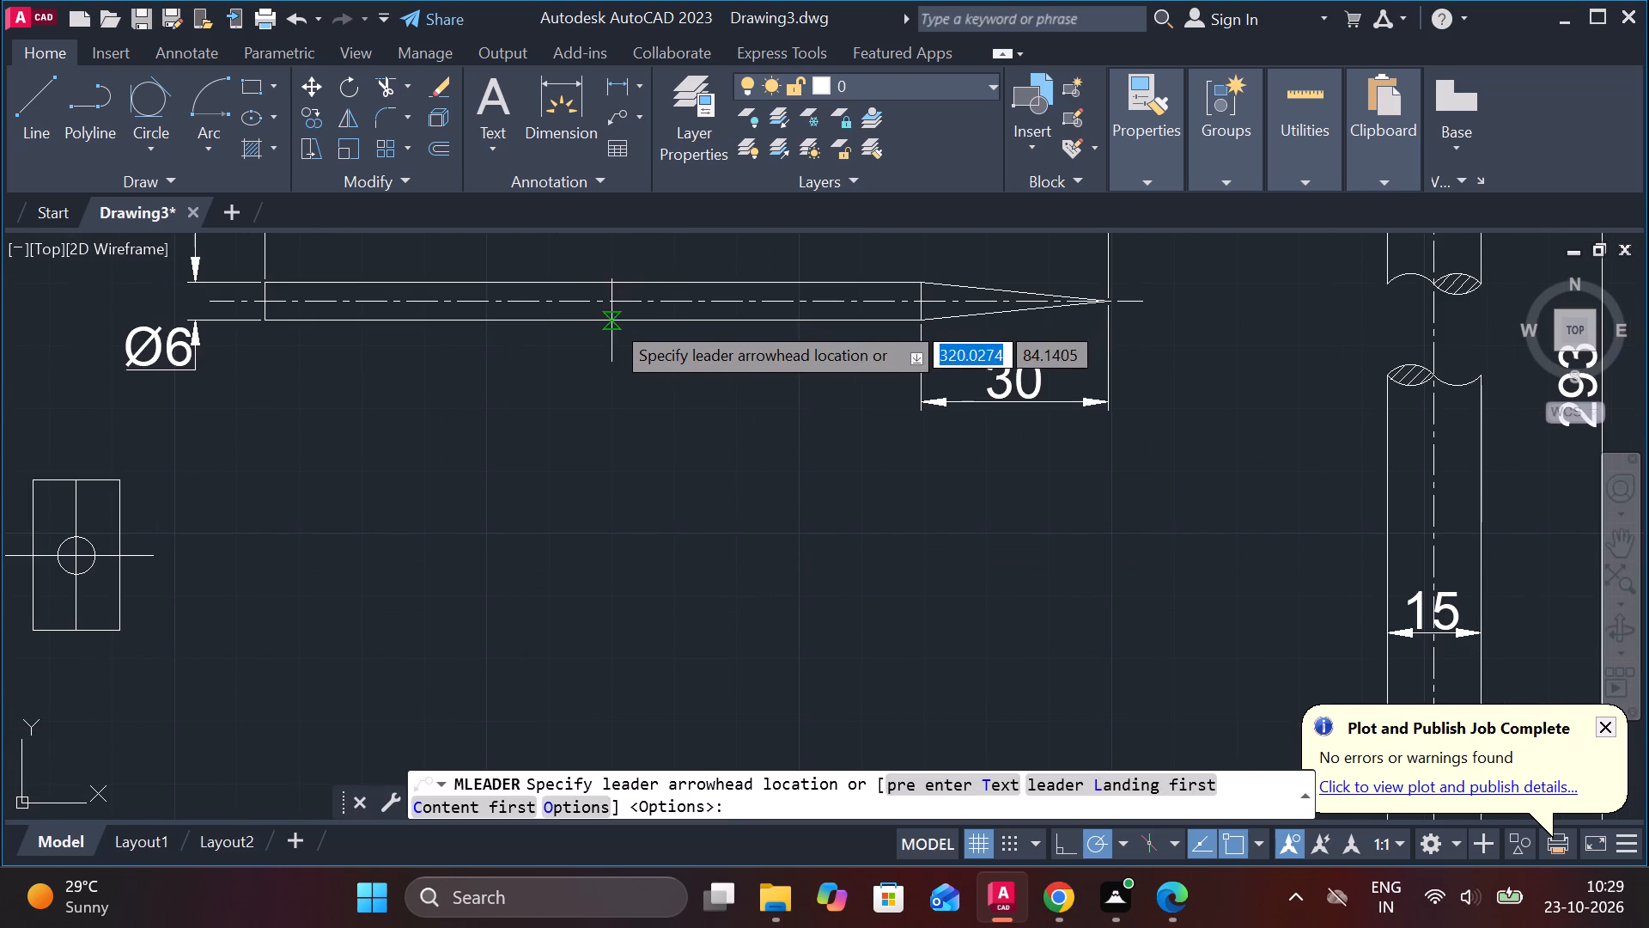
pyautogui.click(612, 321)
pyautogui.click(708, 454)
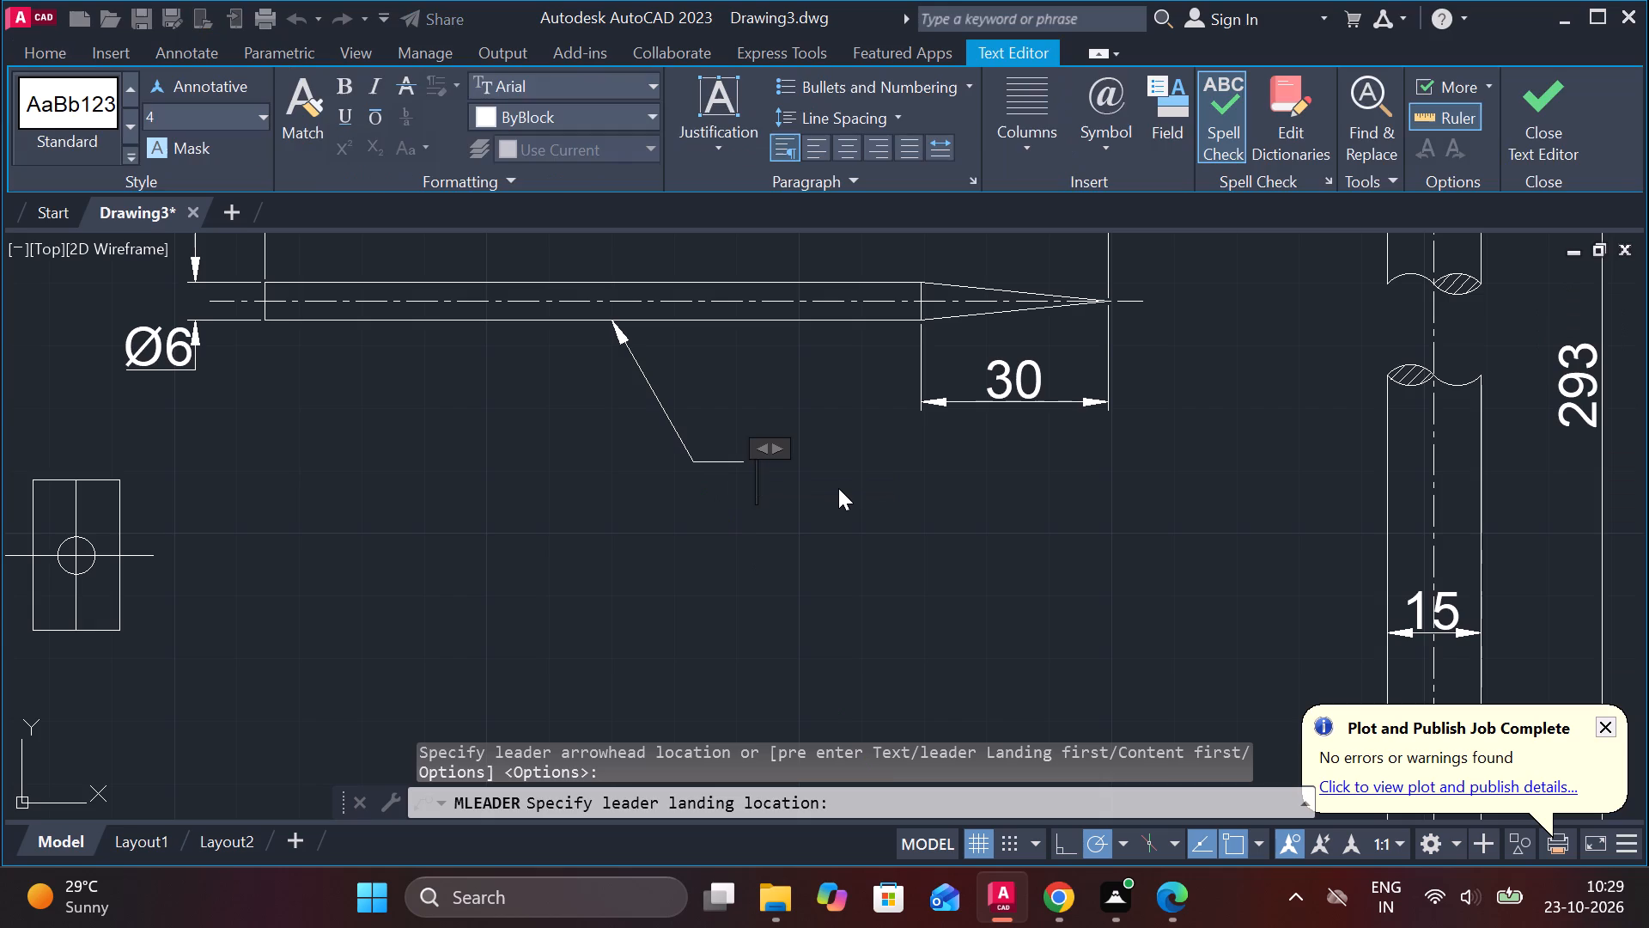
pyautogui.click(155, 110)
pyautogui.write('10')
pyautogui.press('Return')
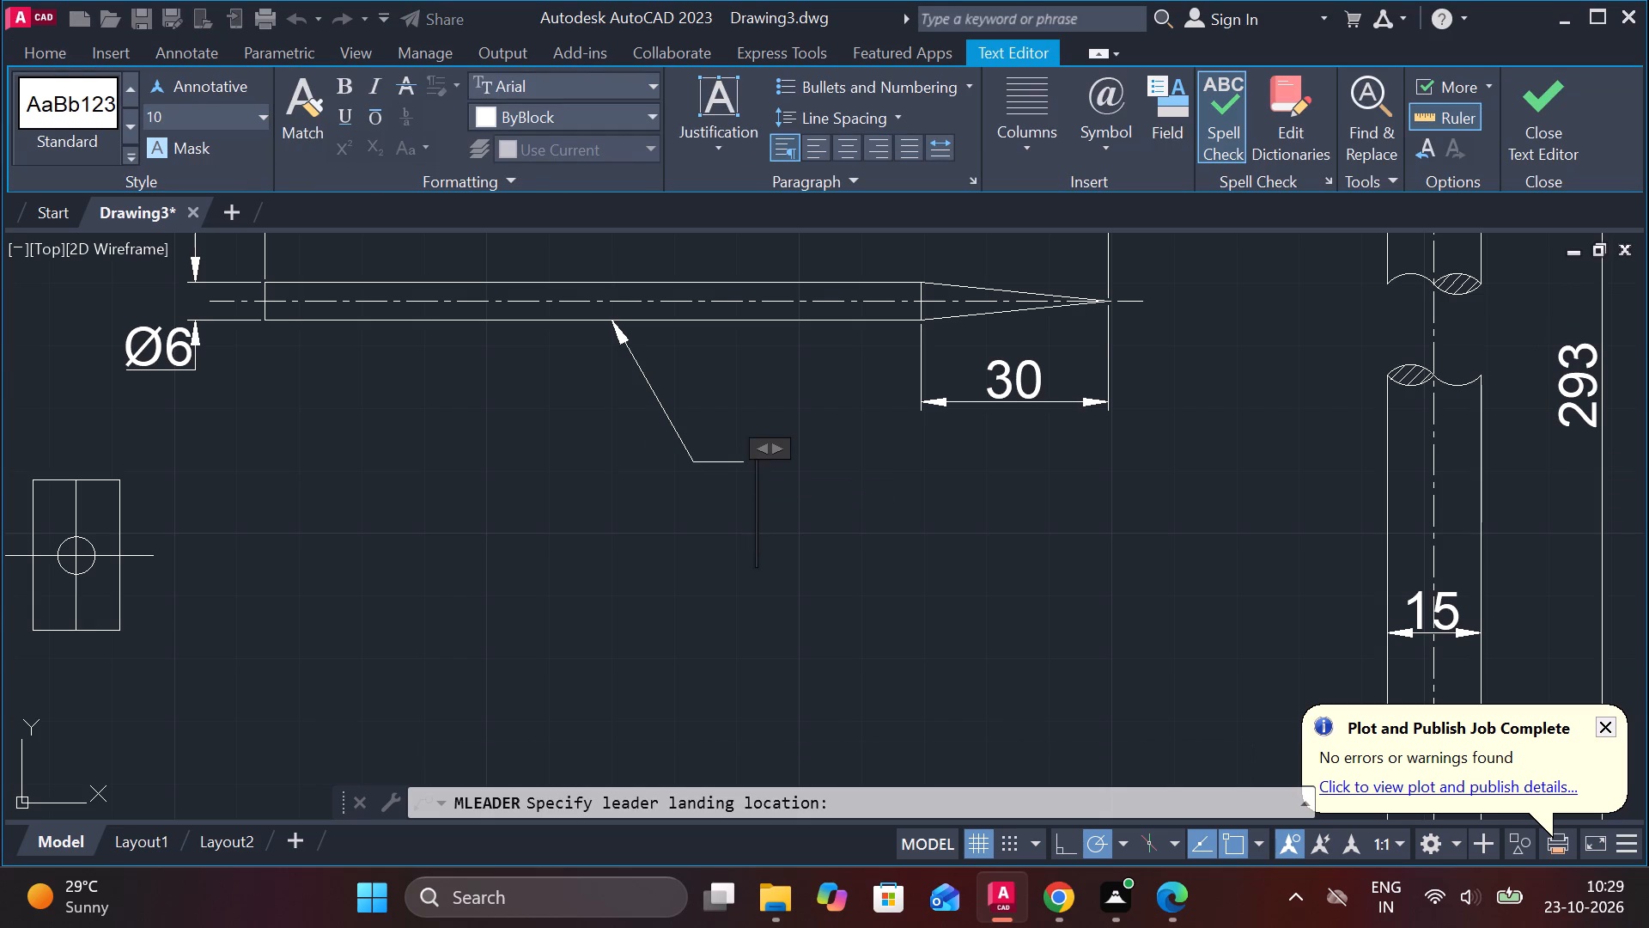
pyautogui.press('7')
pyautogui.click(1513, 82)
# Select the whole tapered bar together with its dimensions, centreline and number 7 leader.
pyautogui.scroll(-2, 1501, 263)
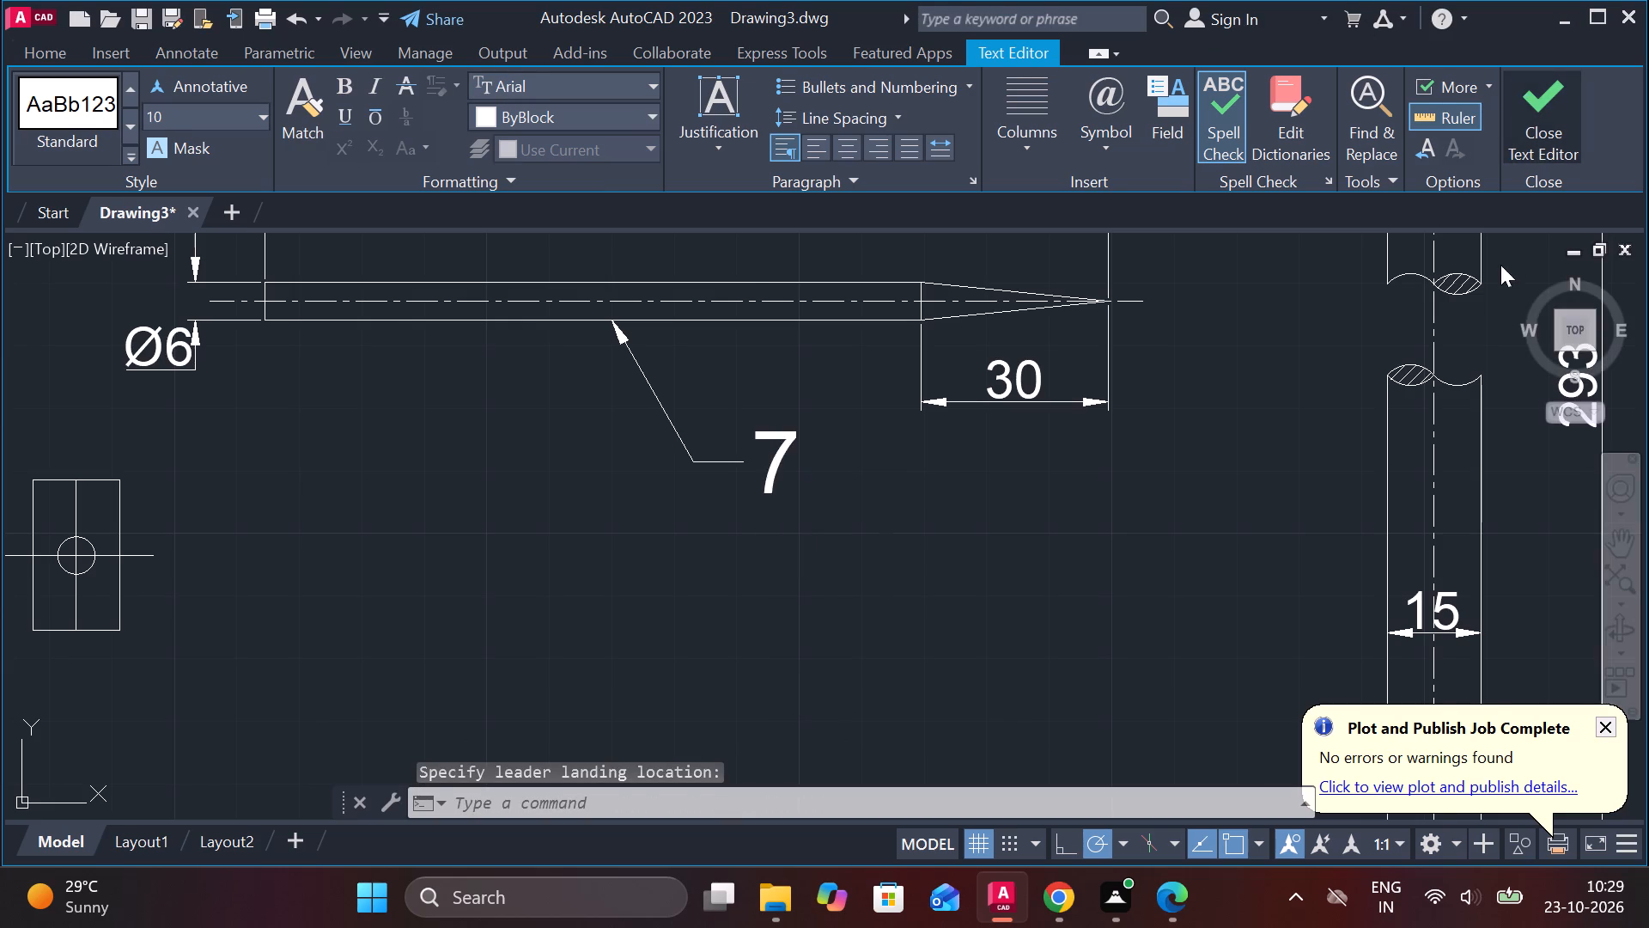
pyautogui.scroll(-2, 1402, 377)
pyautogui.moveTo(1377, 387); pyautogui.dragTo(1123, 548, button='middle')
pyautogui.scroll(1, 946, 558)
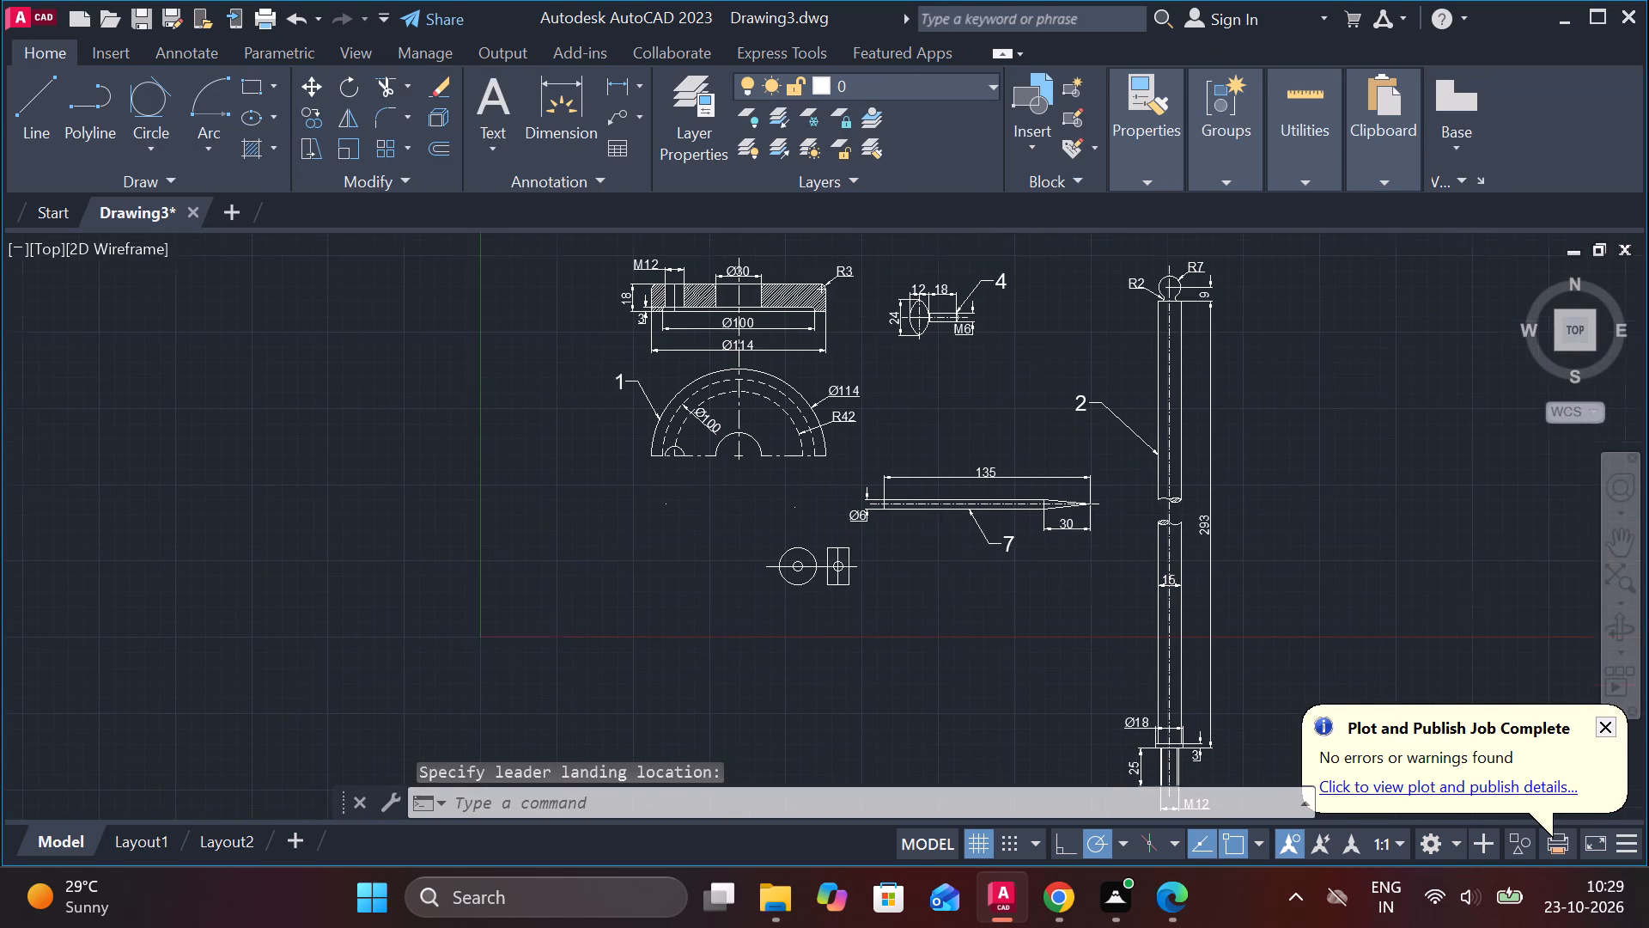
pyautogui.scroll(1, 946, 558)
pyautogui.click(640, 346)
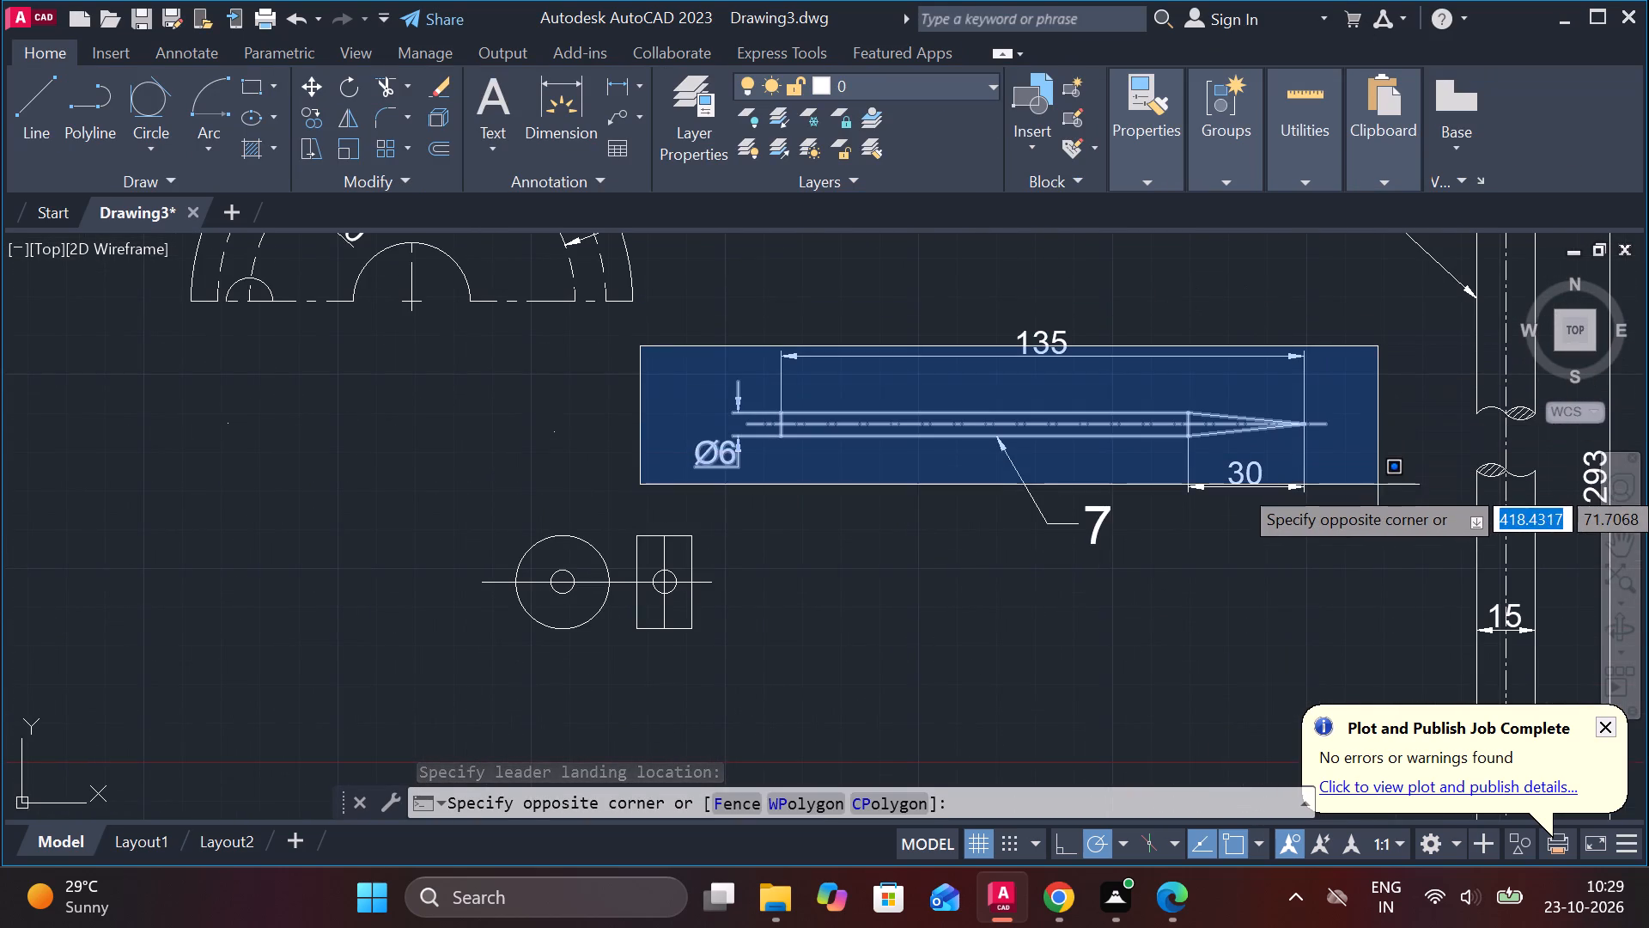
pyautogui.press('Escape')
pyautogui.click(1372, 579)
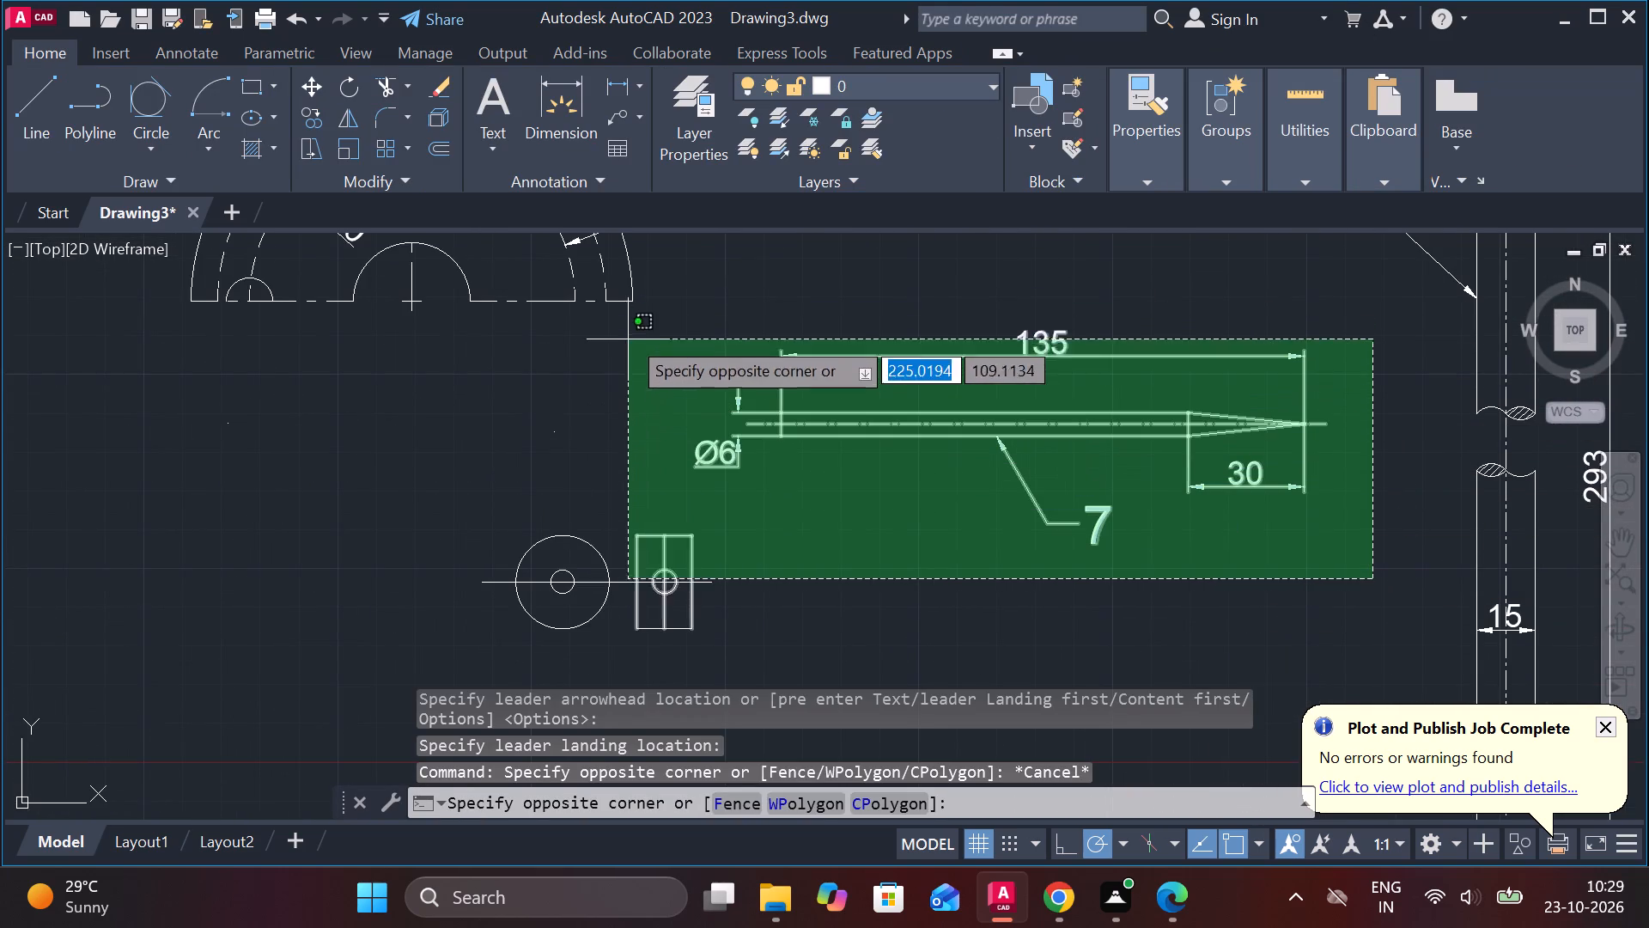
pyautogui.click(708, 272)
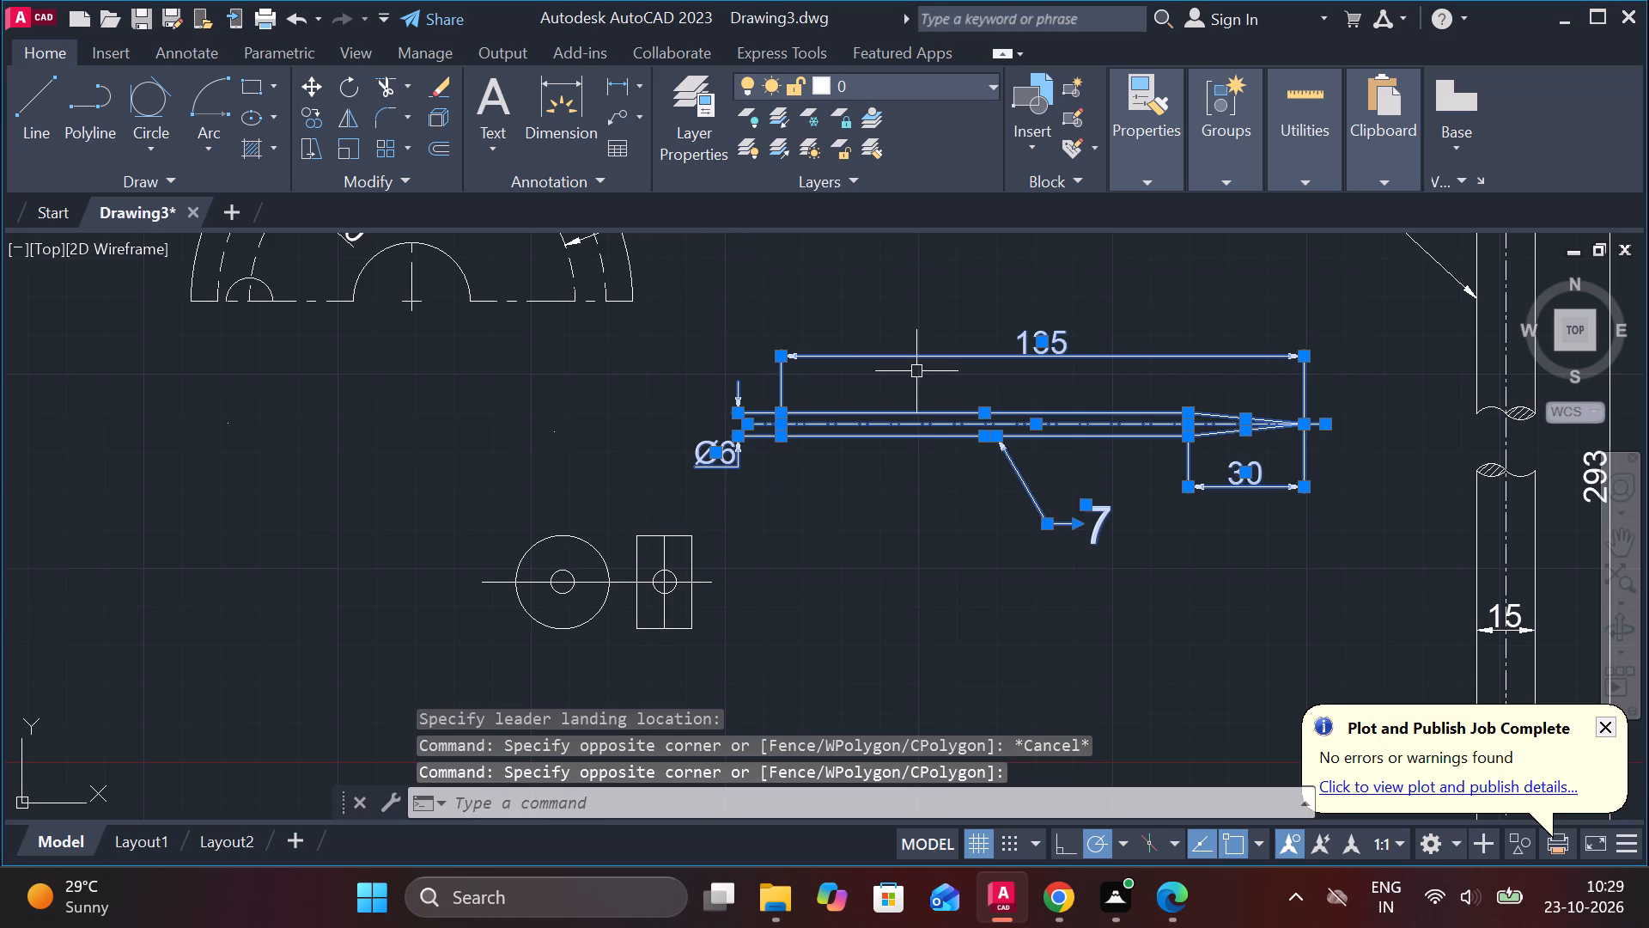
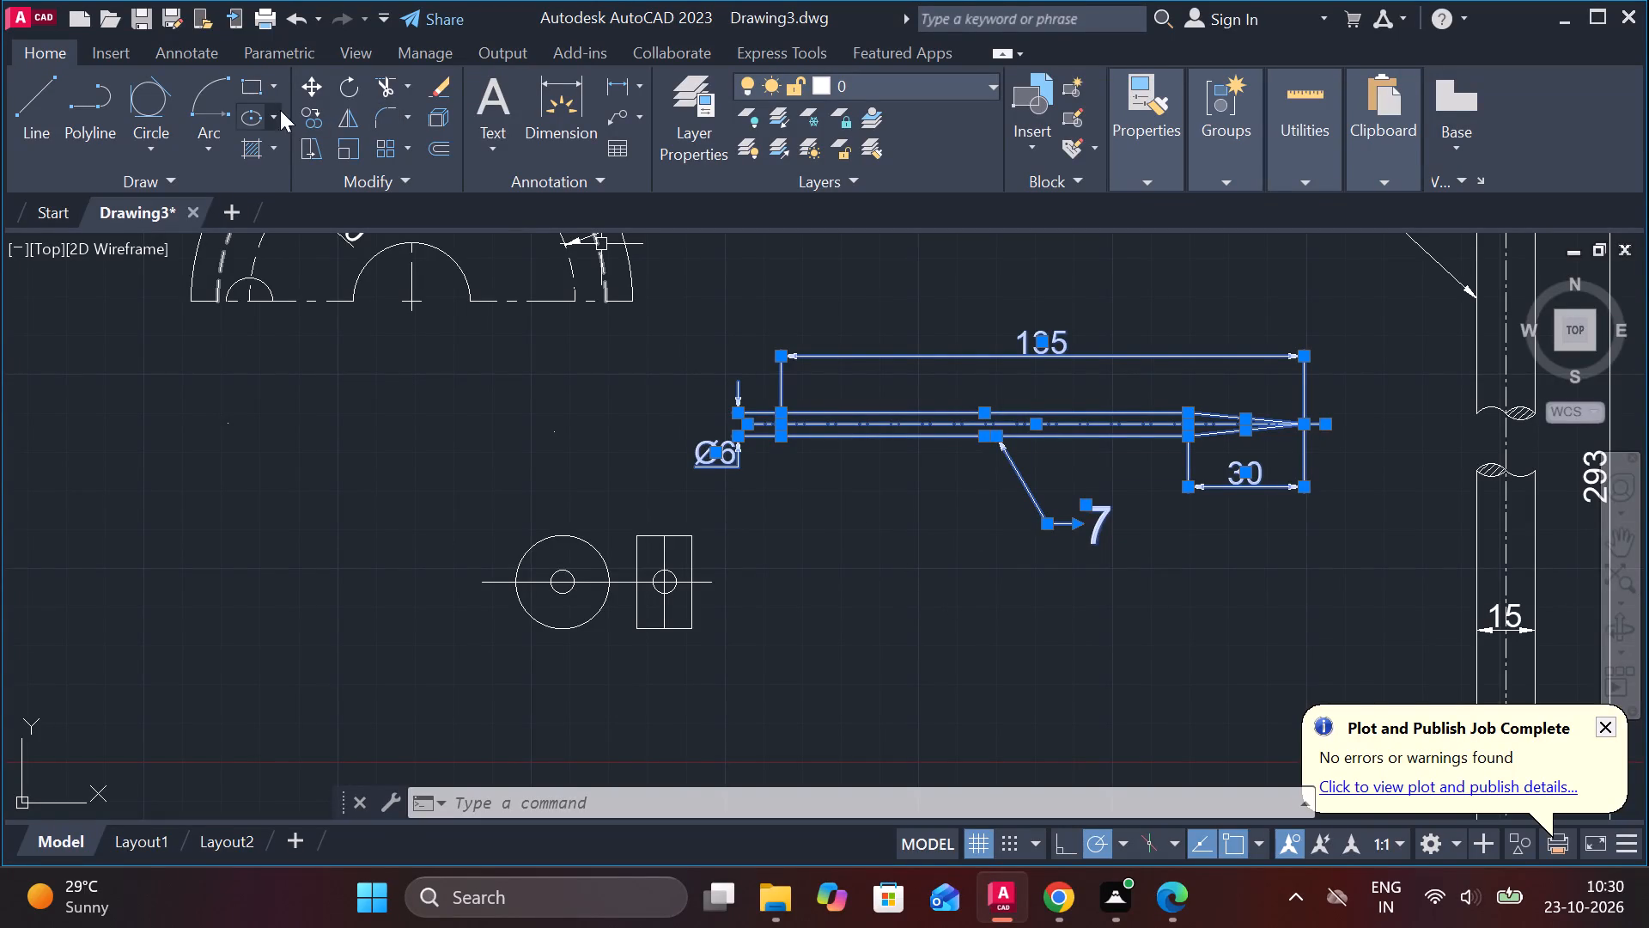
# Rotate the selected tapered bar and its annotations about the pointed tip so the bar stands vertical with the tip upward.
pyautogui.click(355, 85)
pyautogui.click(1298, 428)
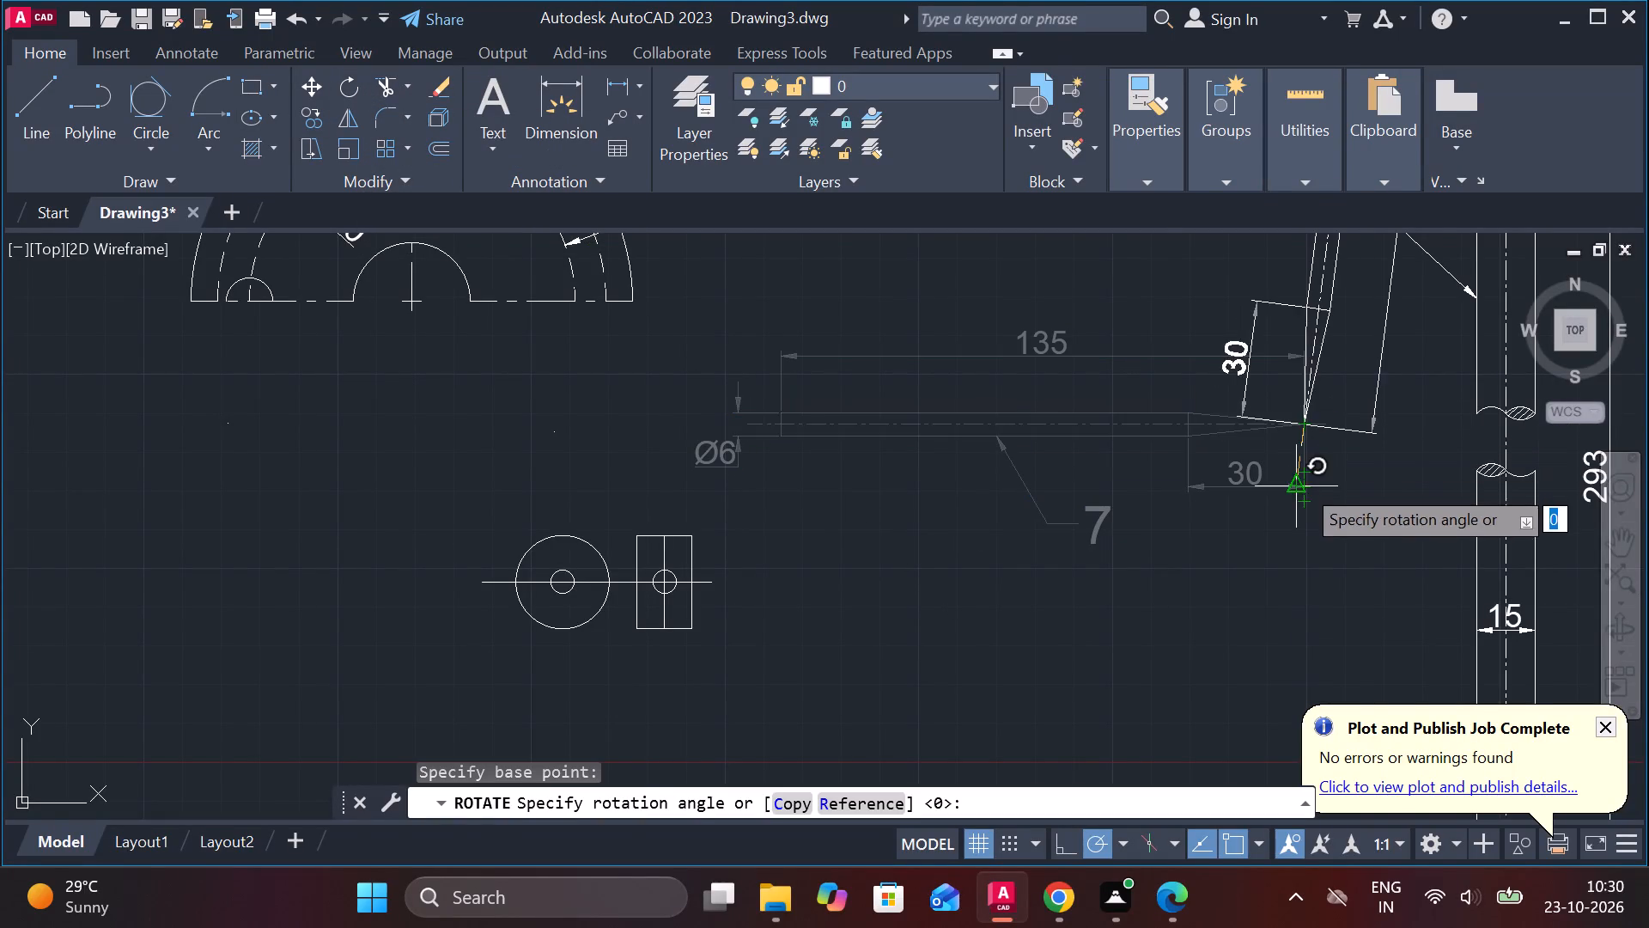
pyautogui.moveTo(1330, 451); pyautogui.dragTo(1146, 895, button='middle')
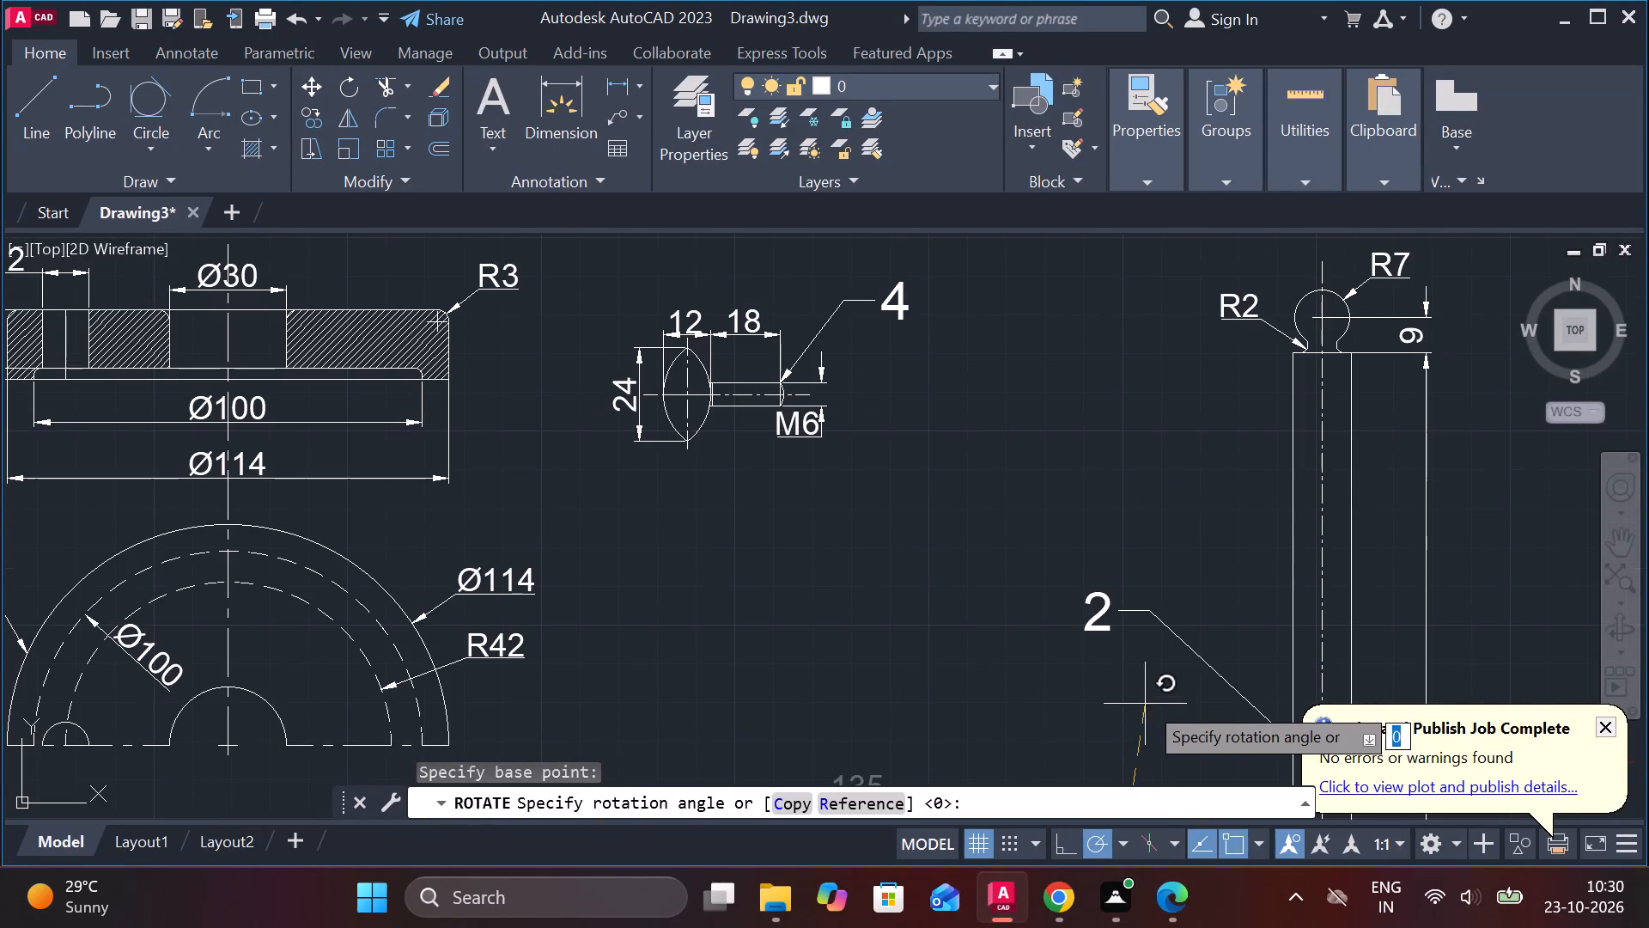
pyautogui.moveTo(1141, 680); pyautogui.dragTo(1089, 236, button='middle')
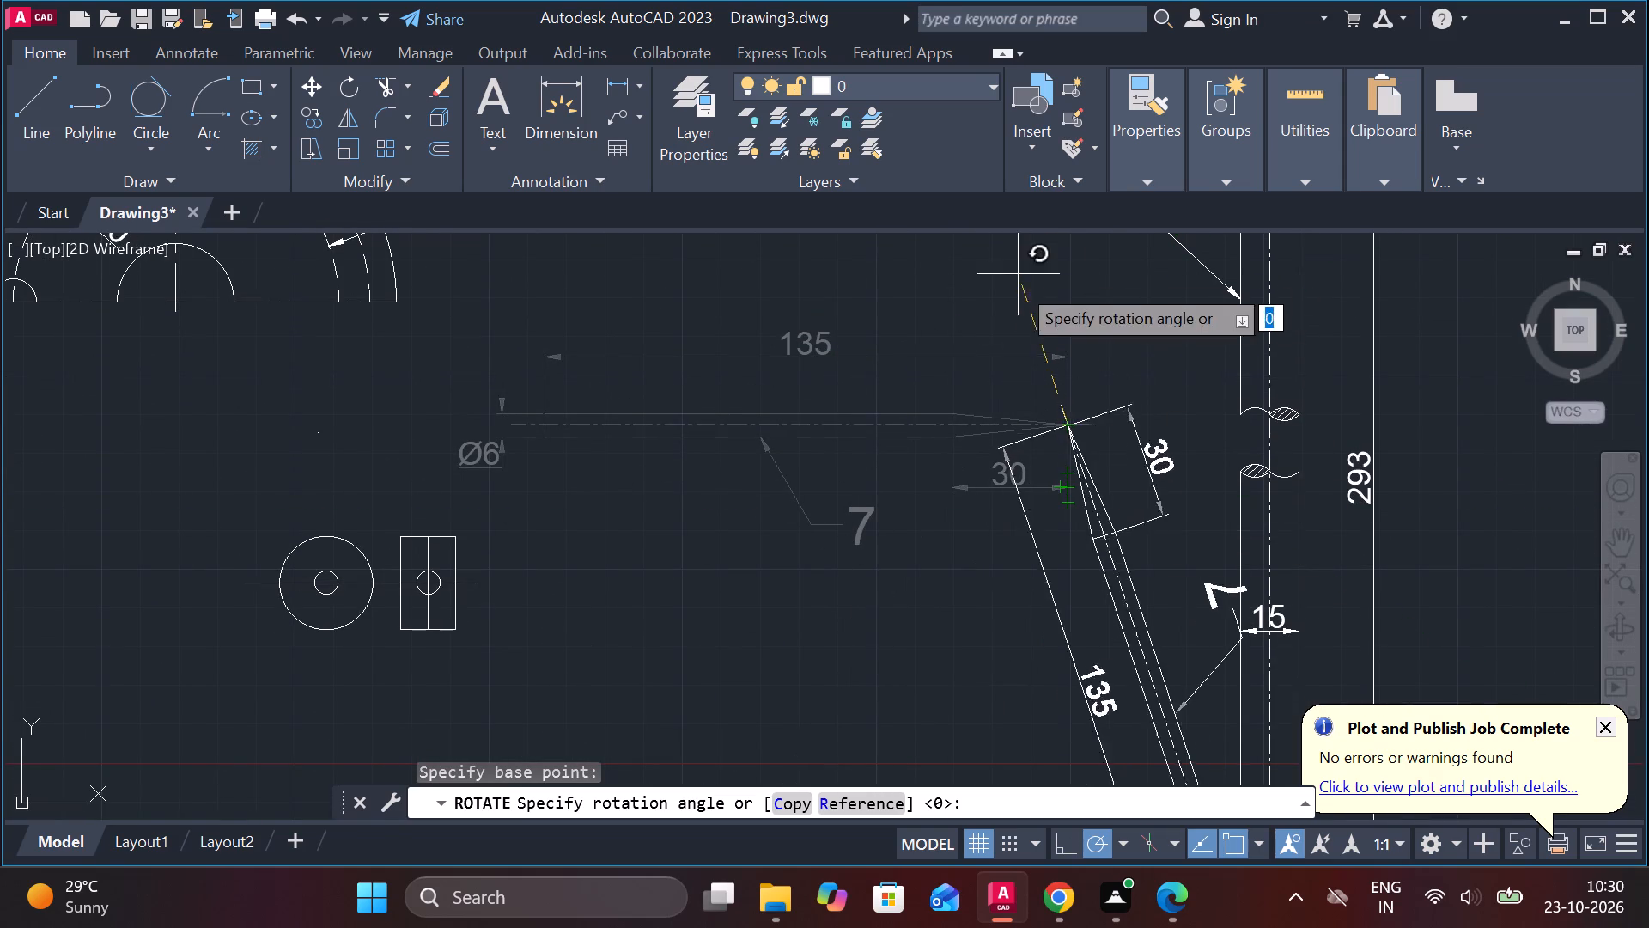
pyautogui.click(1071, 299)
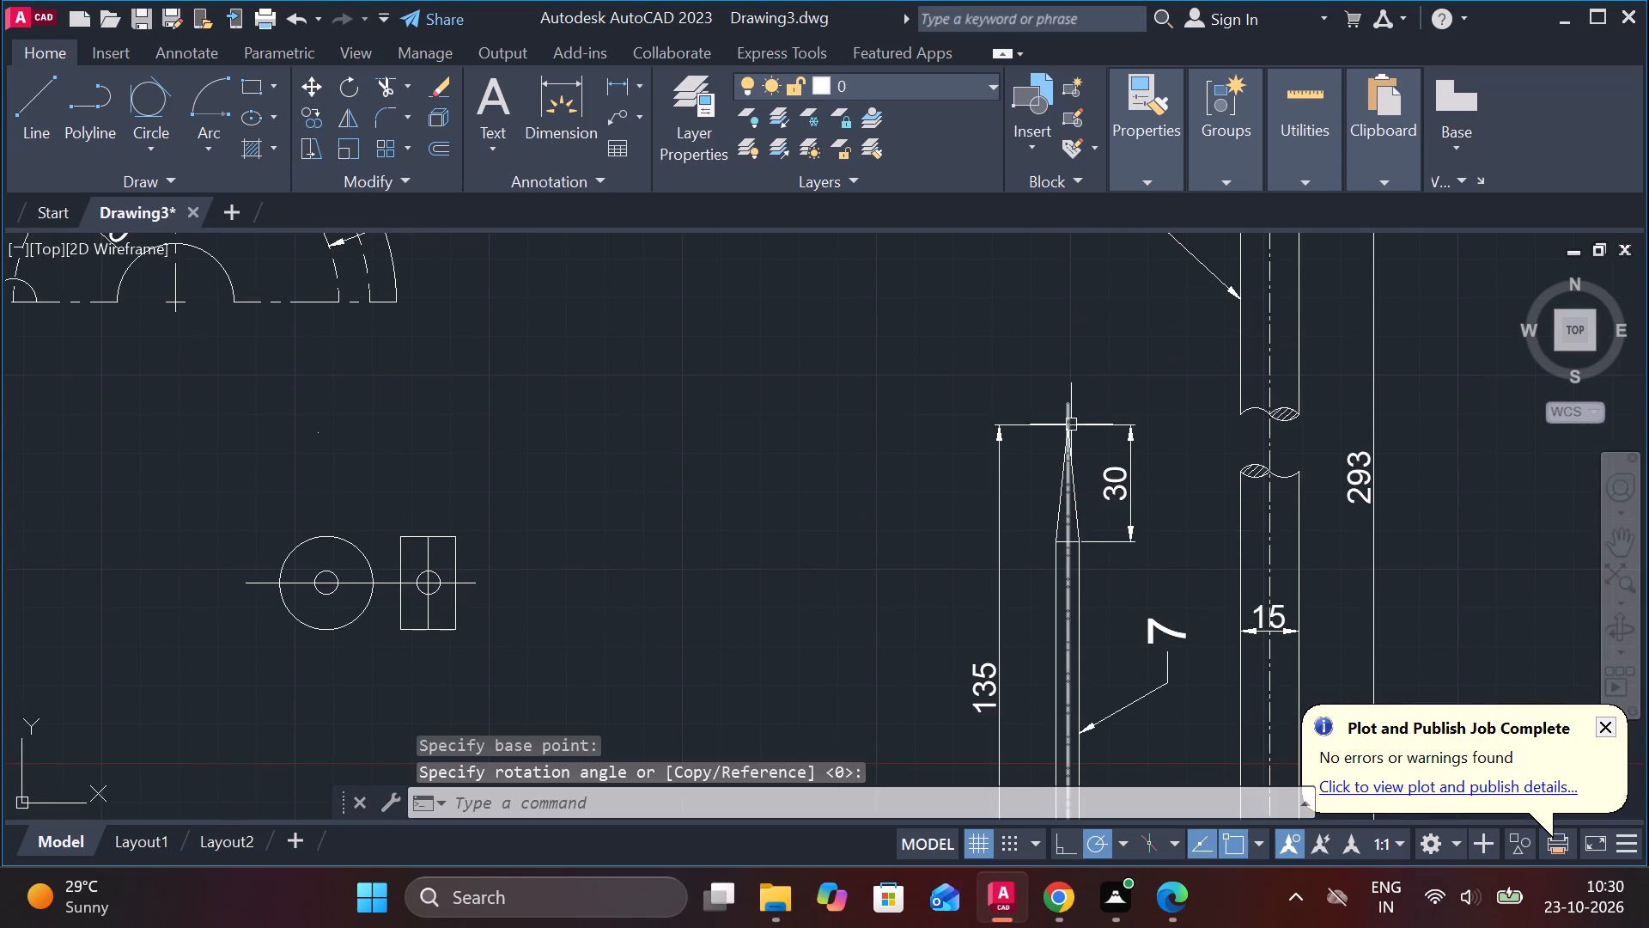
# Move the vertical tapered bar with its dimensions and number 7 leader to just below part 4, beside part 1.
pyautogui.moveTo(1068, 418); pyautogui.dragTo(1012, 183, button='middle')
pyautogui.scroll(-1, 1022, 367)
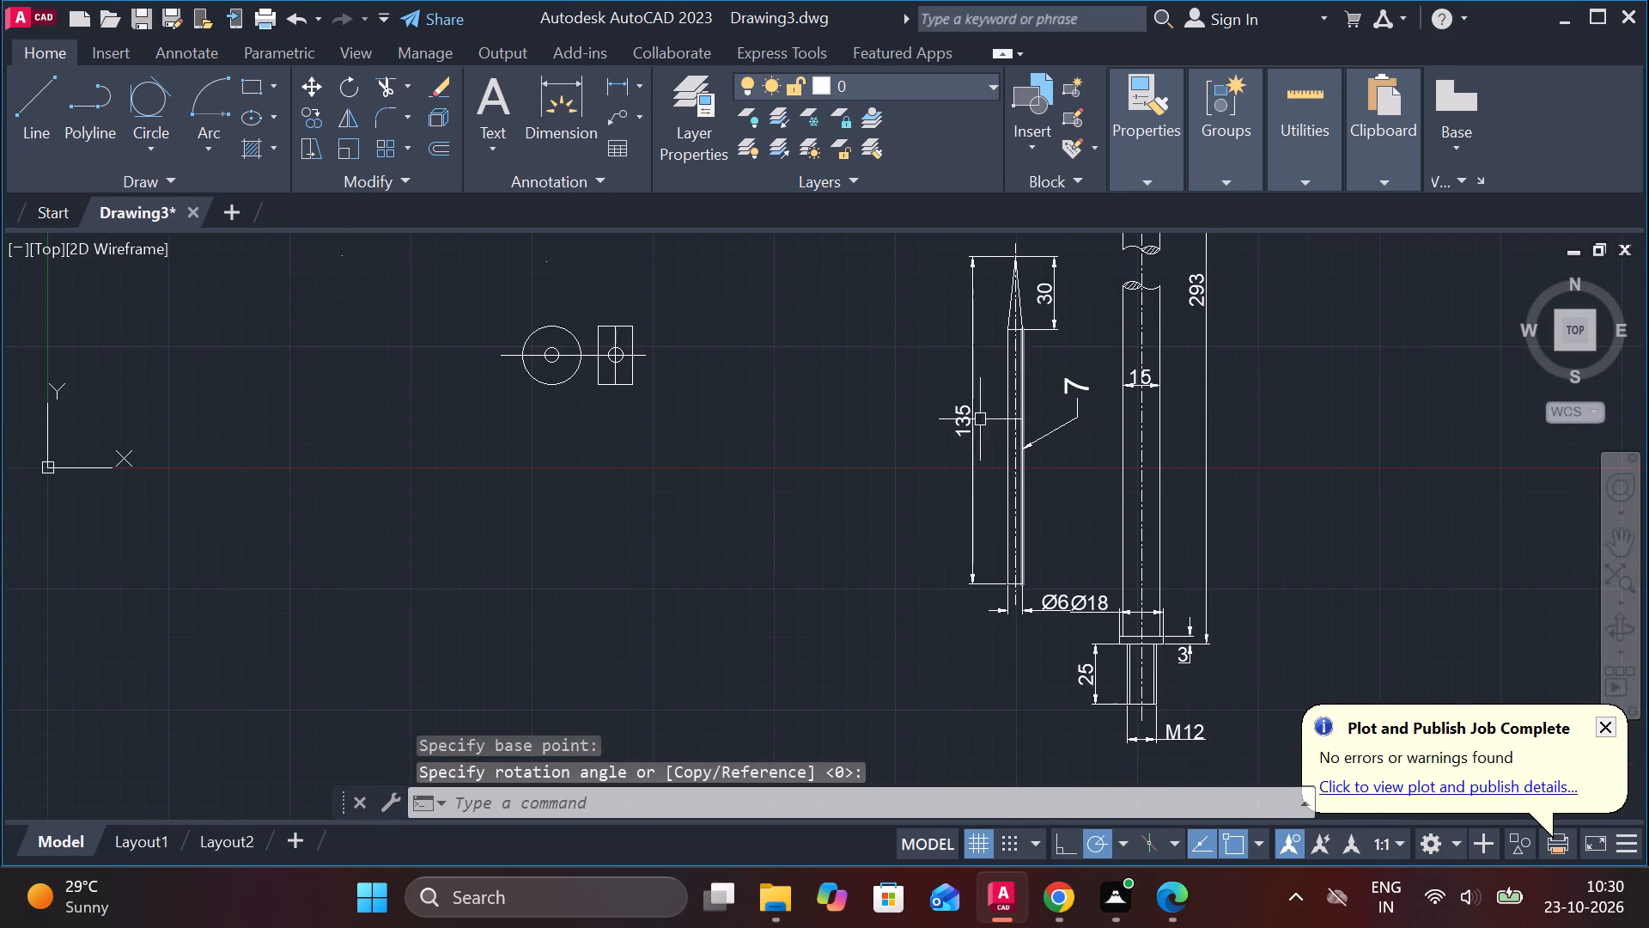
pyautogui.moveTo(935, 241); pyautogui.dragTo(901, 308, button='middle')
pyautogui.click(875, 278)
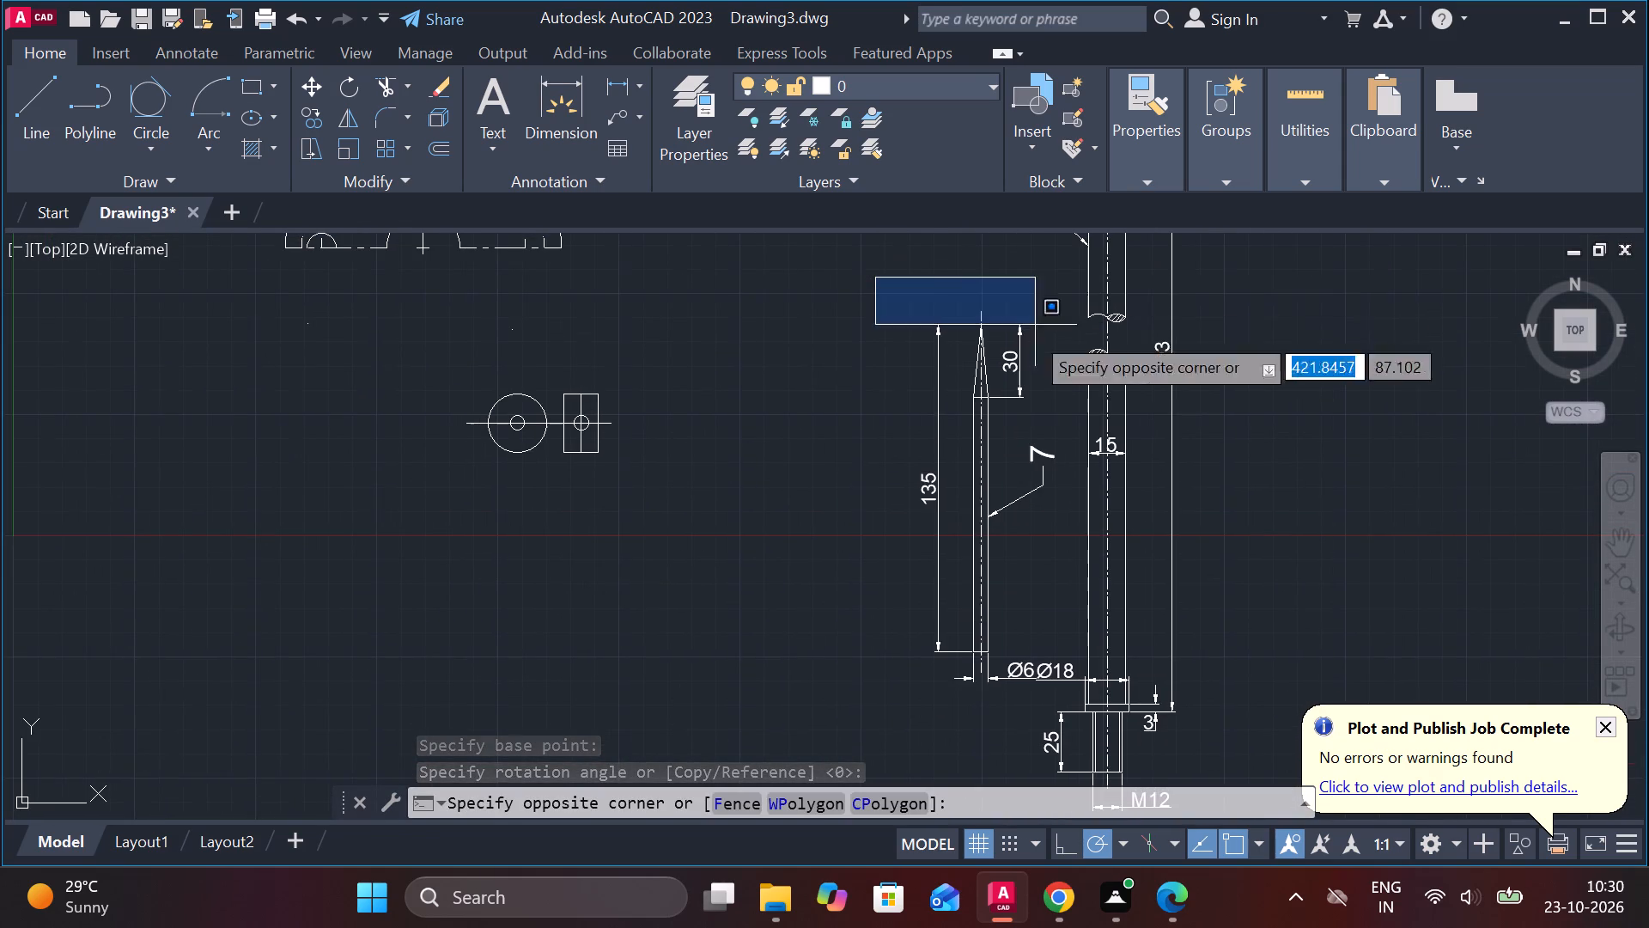
pyautogui.click(1036, 705)
pyautogui.click(1028, 492)
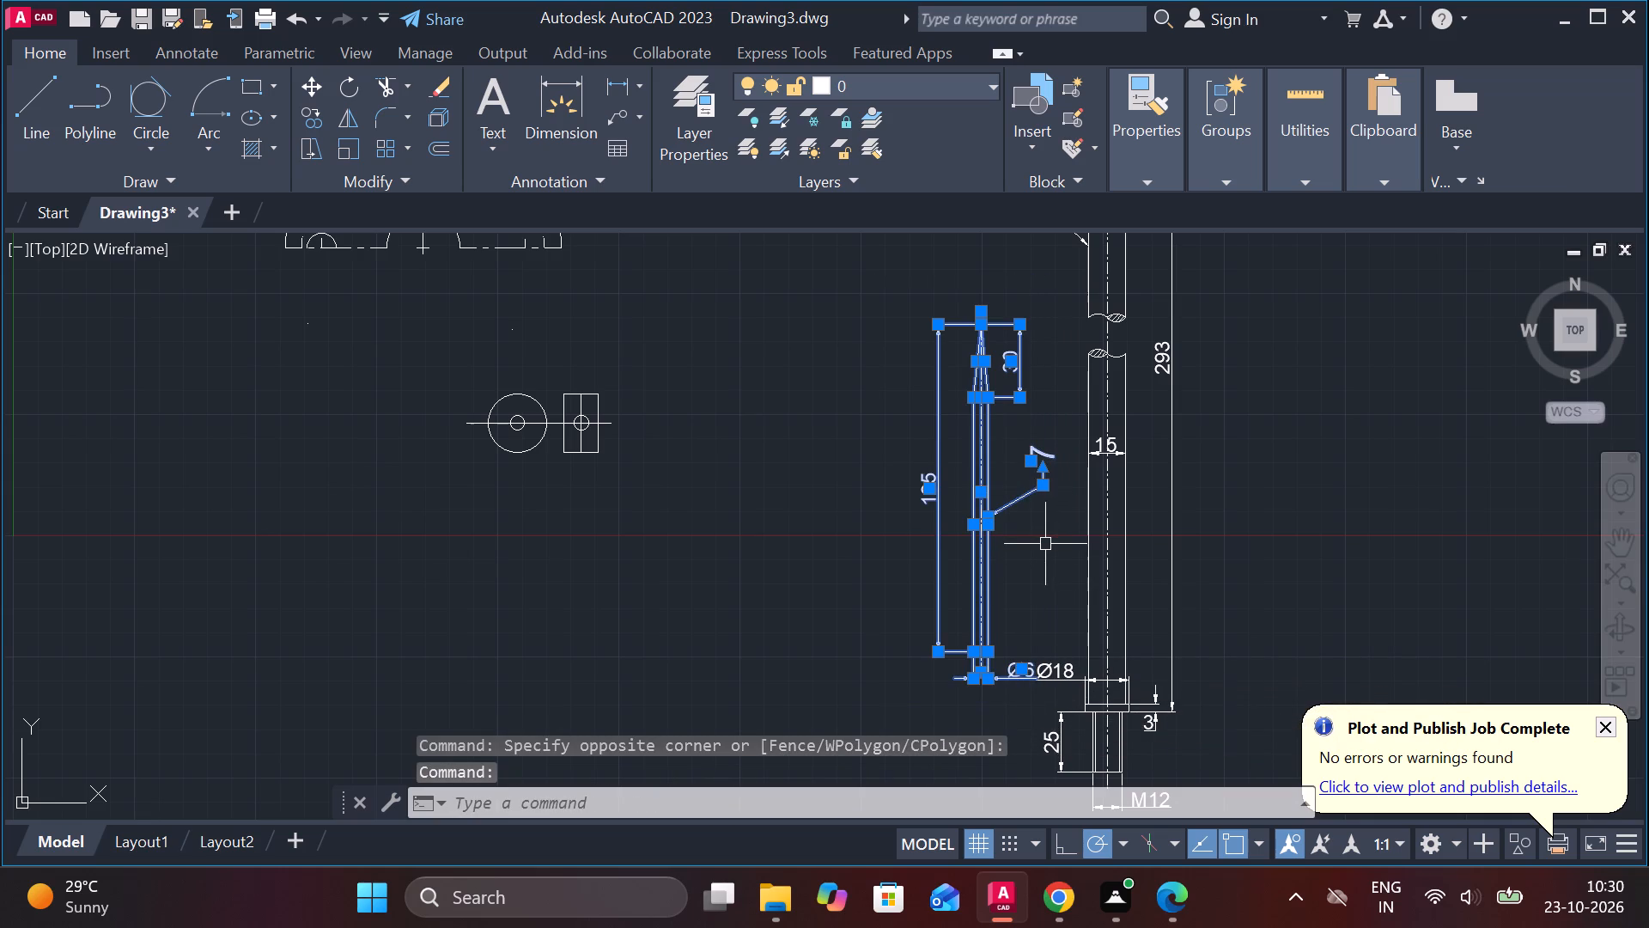
pyautogui.press('m')
pyautogui.press('Return')
pyautogui.click(1046, 544)
pyautogui.scroll(-2, 952, 504)
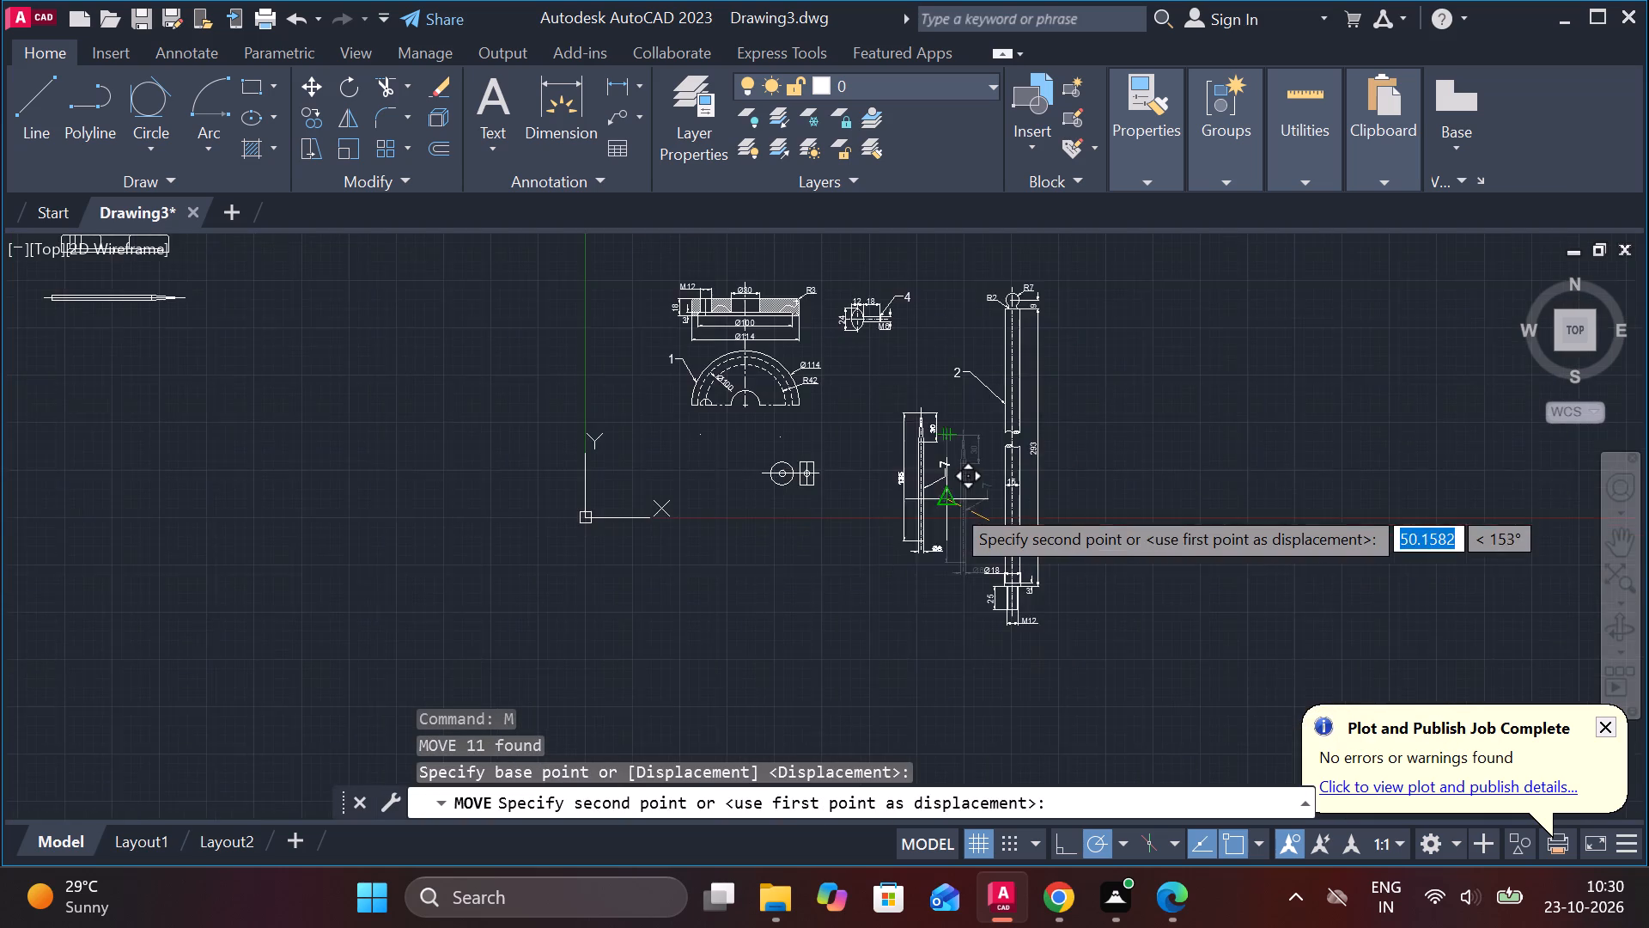
pyautogui.moveTo(952, 504); pyautogui.dragTo(938, 597, button='middle')
pyautogui.scroll(2, 905, 547)
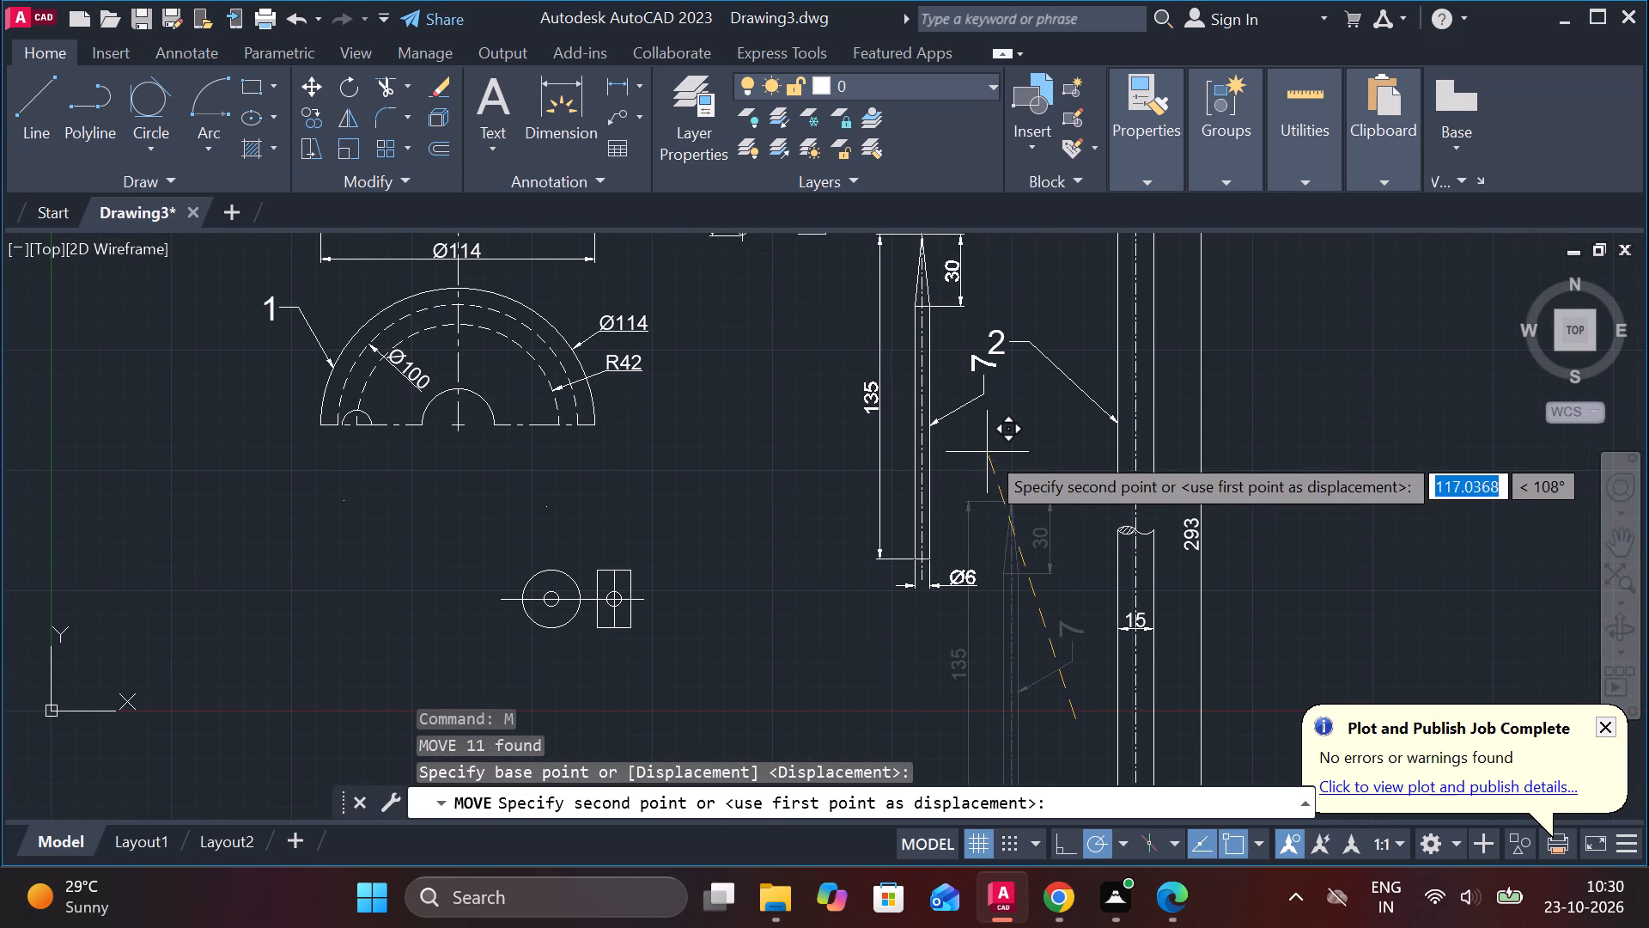
pyautogui.click(866, 492)
# Erase the number 2 leader beside the long rod.
pyautogui.scroll(-1, 897, 502)
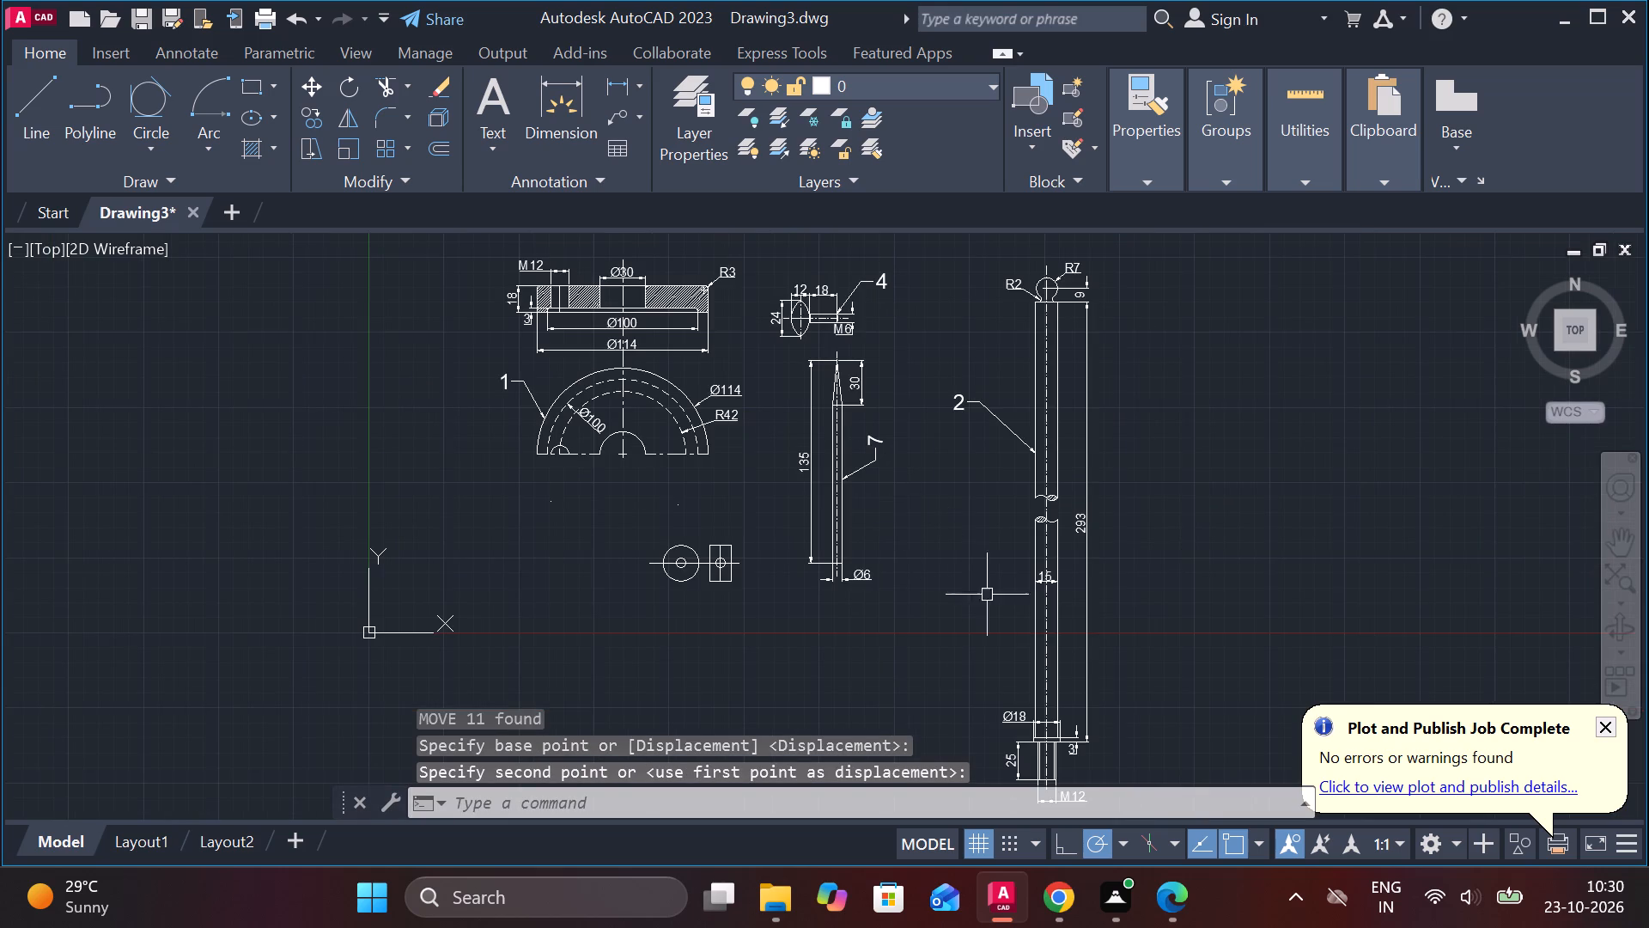
pyautogui.scroll(-1, 1156, 550)
pyautogui.moveTo(1156, 550); pyautogui.dragTo(1145, 550, button='middle')
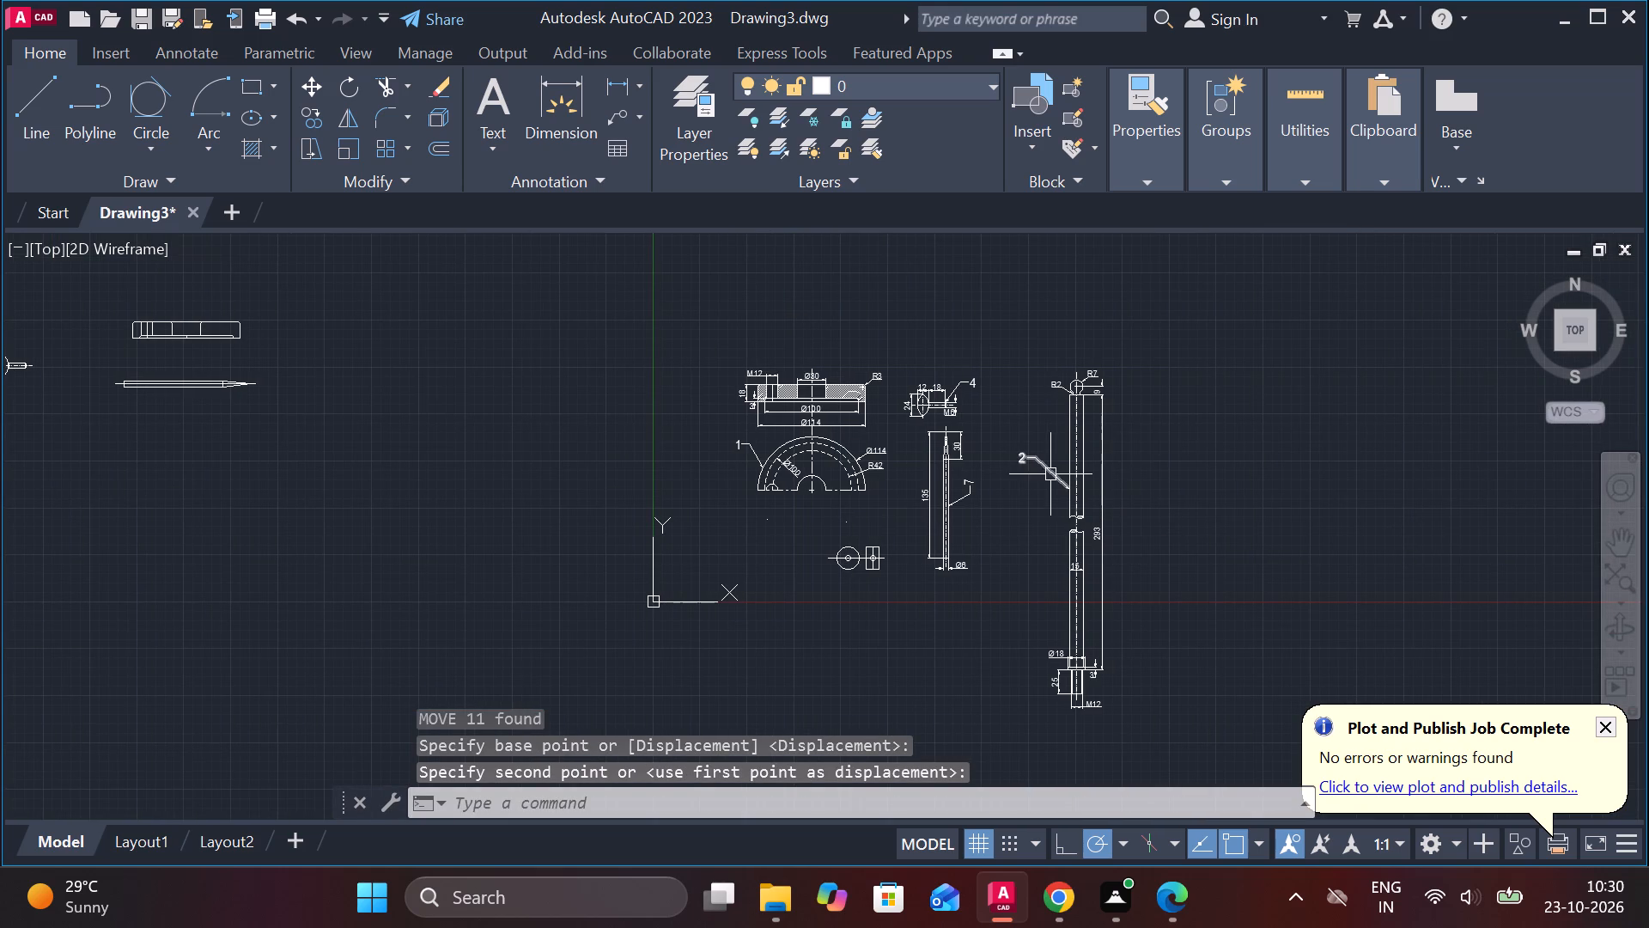
pyautogui.click(1050, 475)
pyautogui.write('E')
pyautogui.press('space')
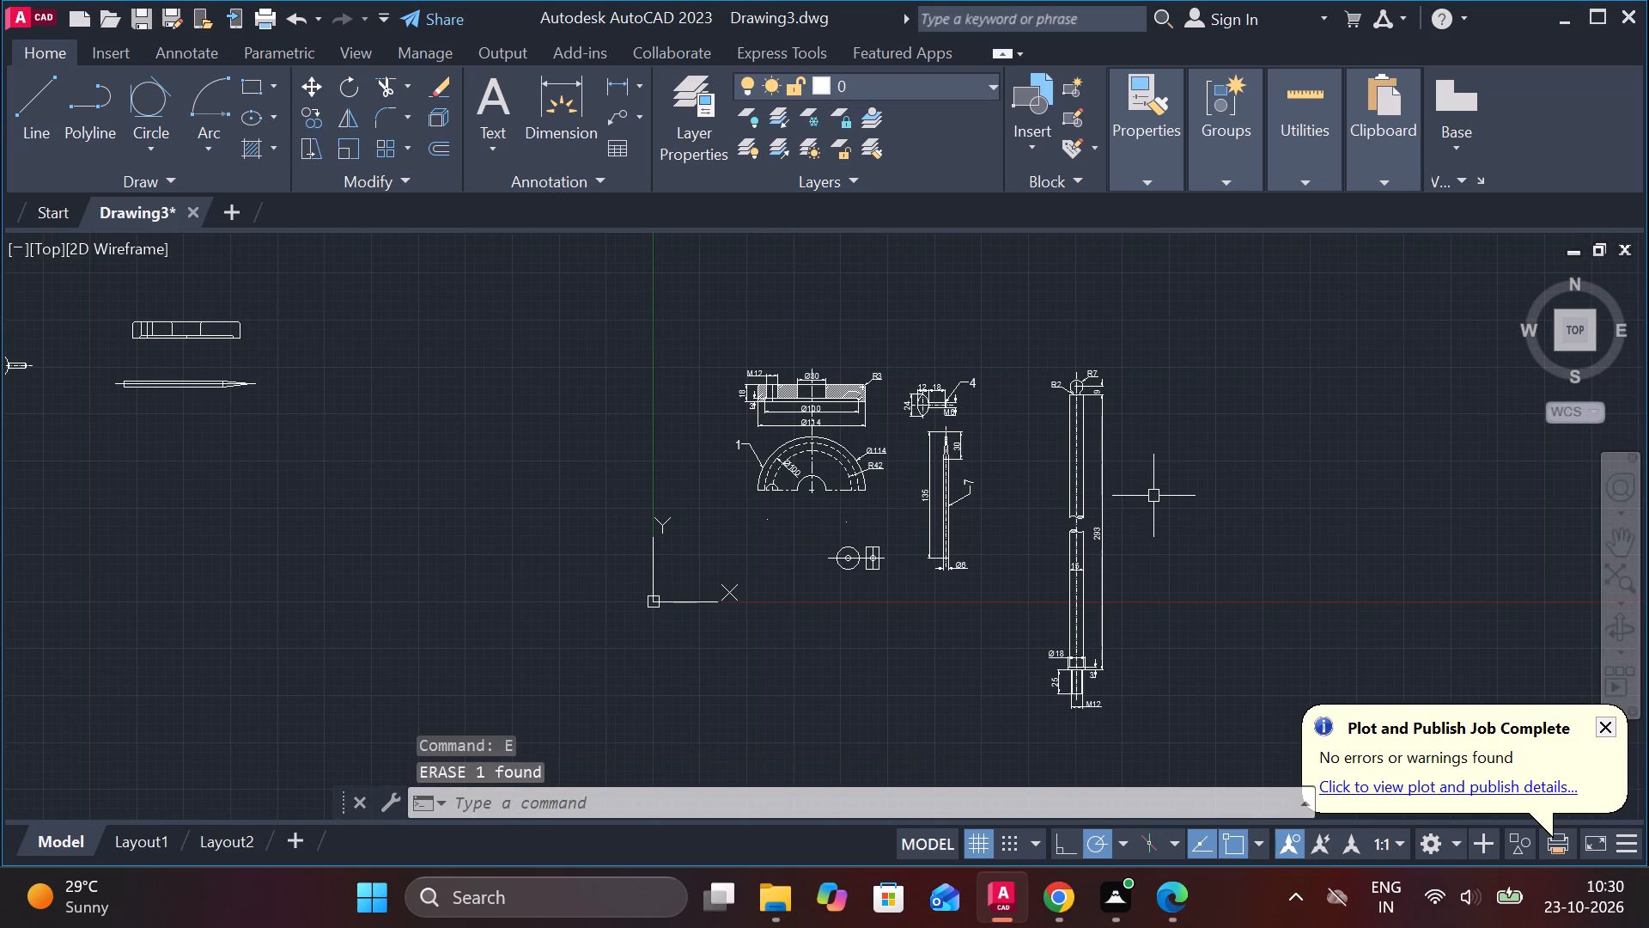
# Move the 293 long rod with all its dimensions closer to the tapered bar numbered 7.
pyautogui.click(1031, 354)
pyautogui.click(1128, 724)
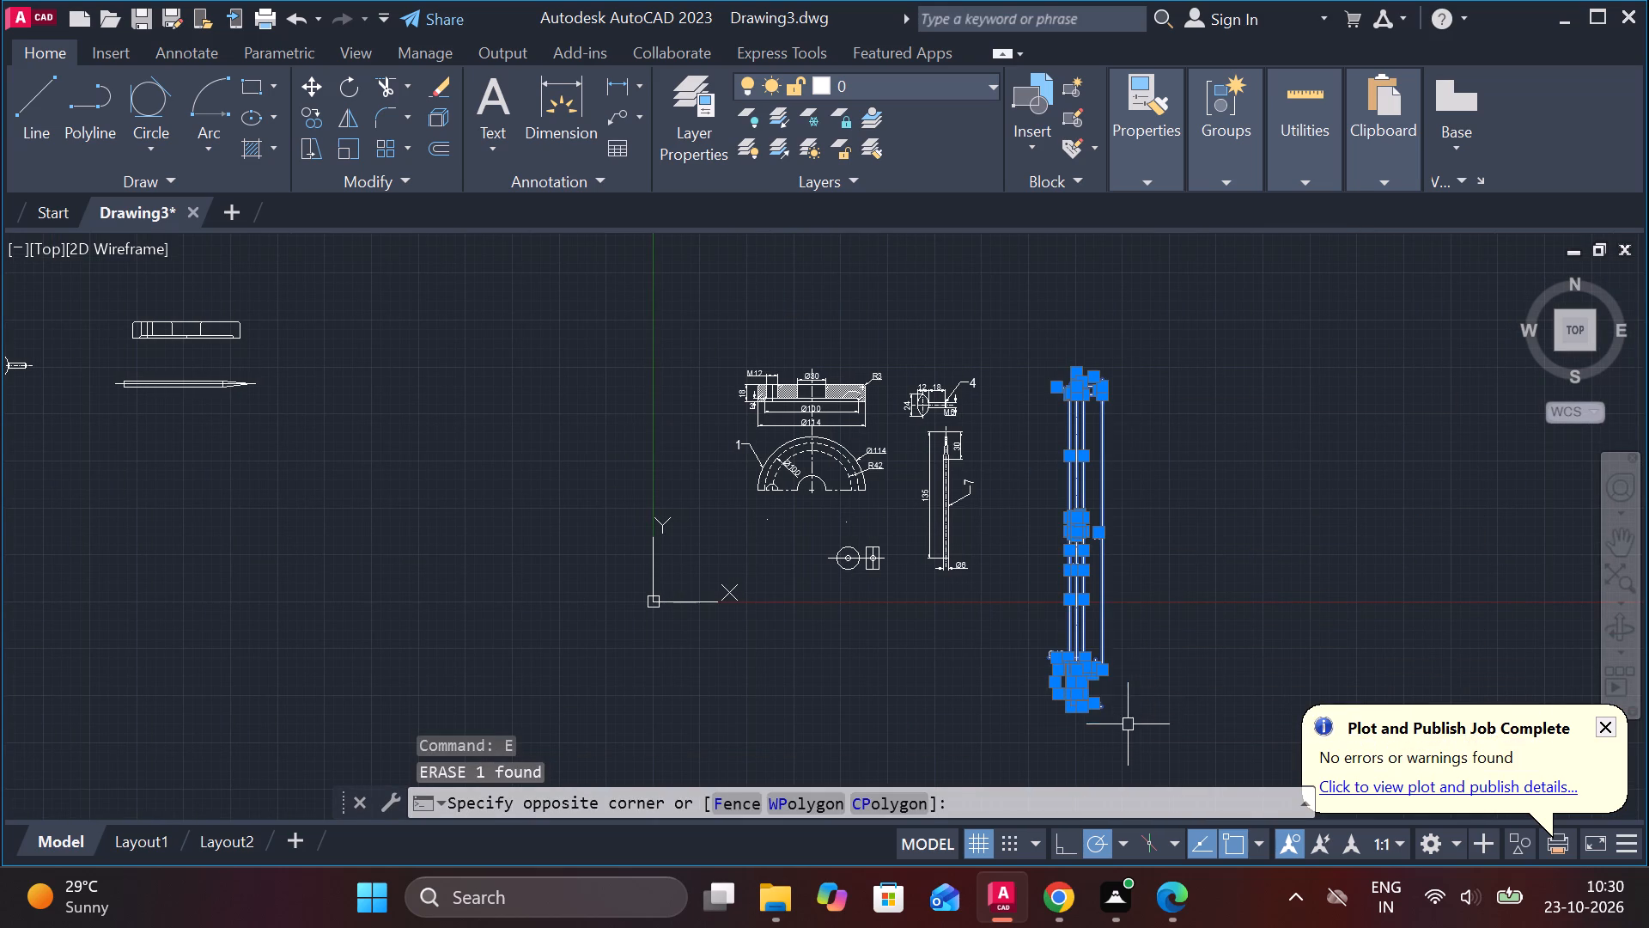
pyautogui.press('m')
pyautogui.press('Return')
pyautogui.click(1145, 617)
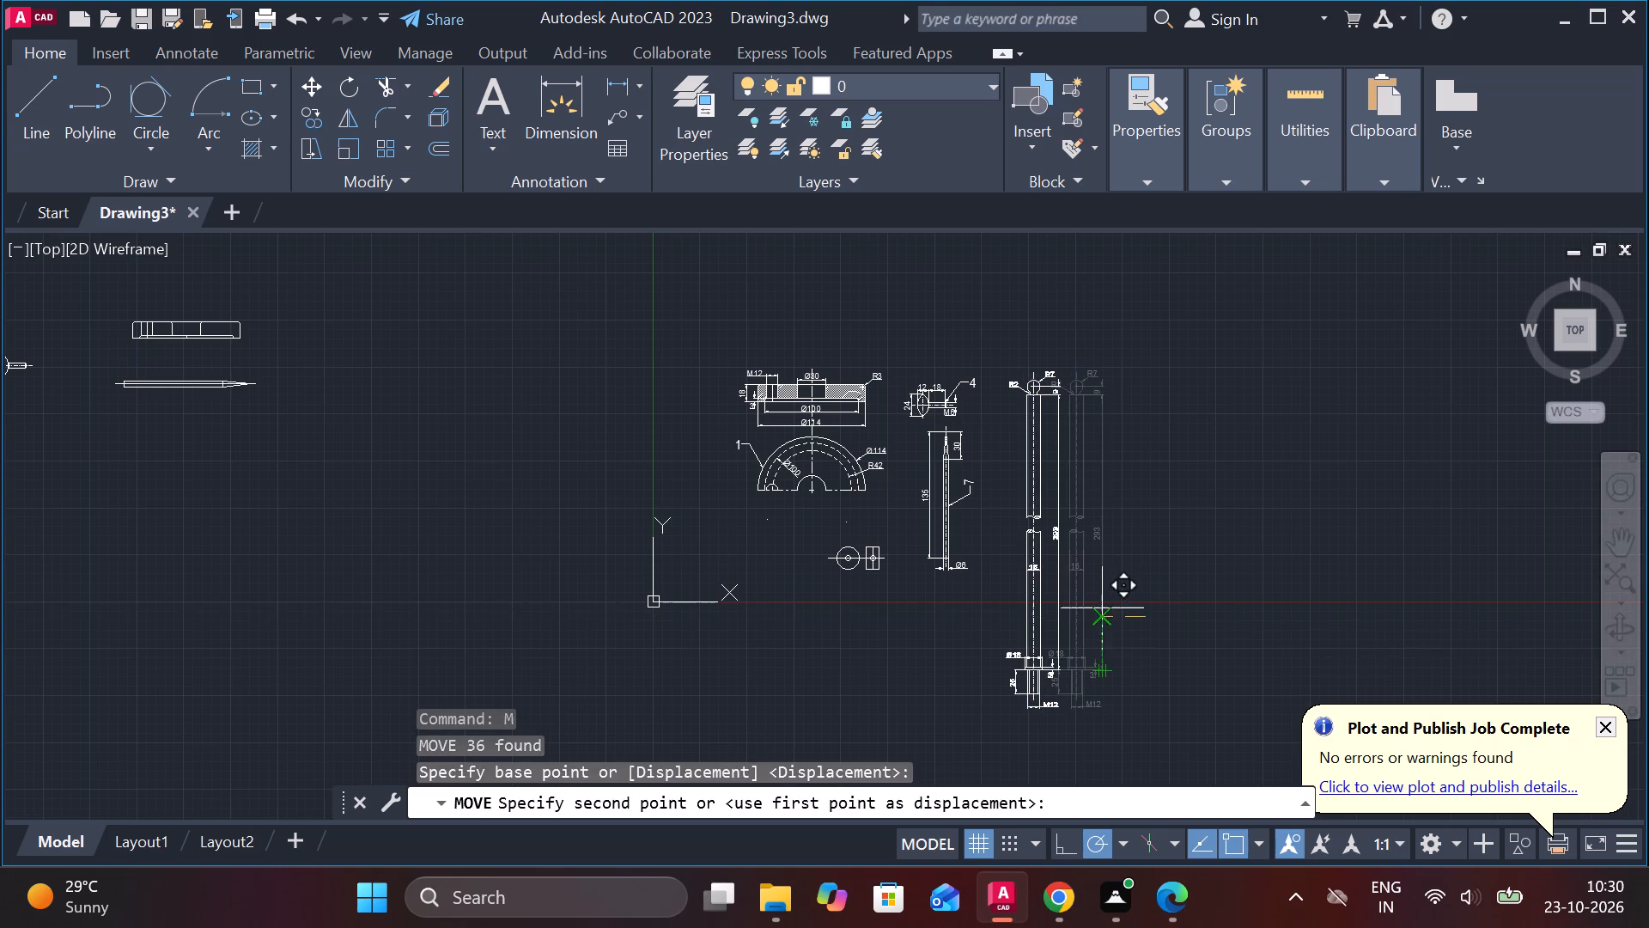
pyautogui.scroll(1, 1096, 607)
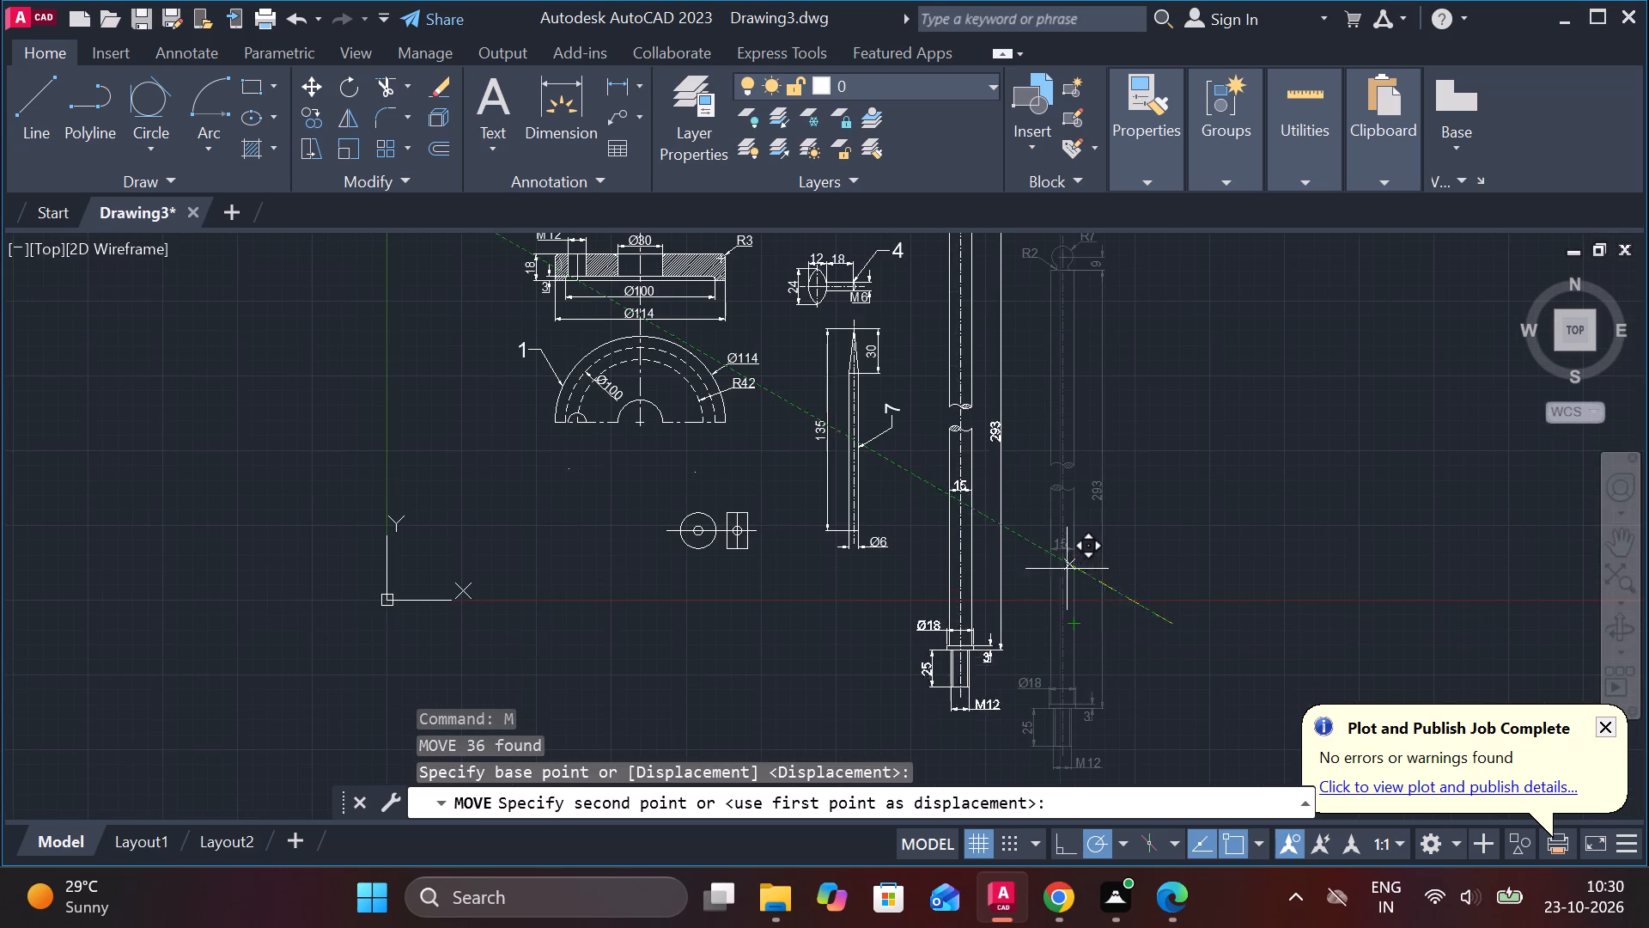
pyautogui.moveTo(1062, 553); pyautogui.dragTo(1035, 641, button='middle')
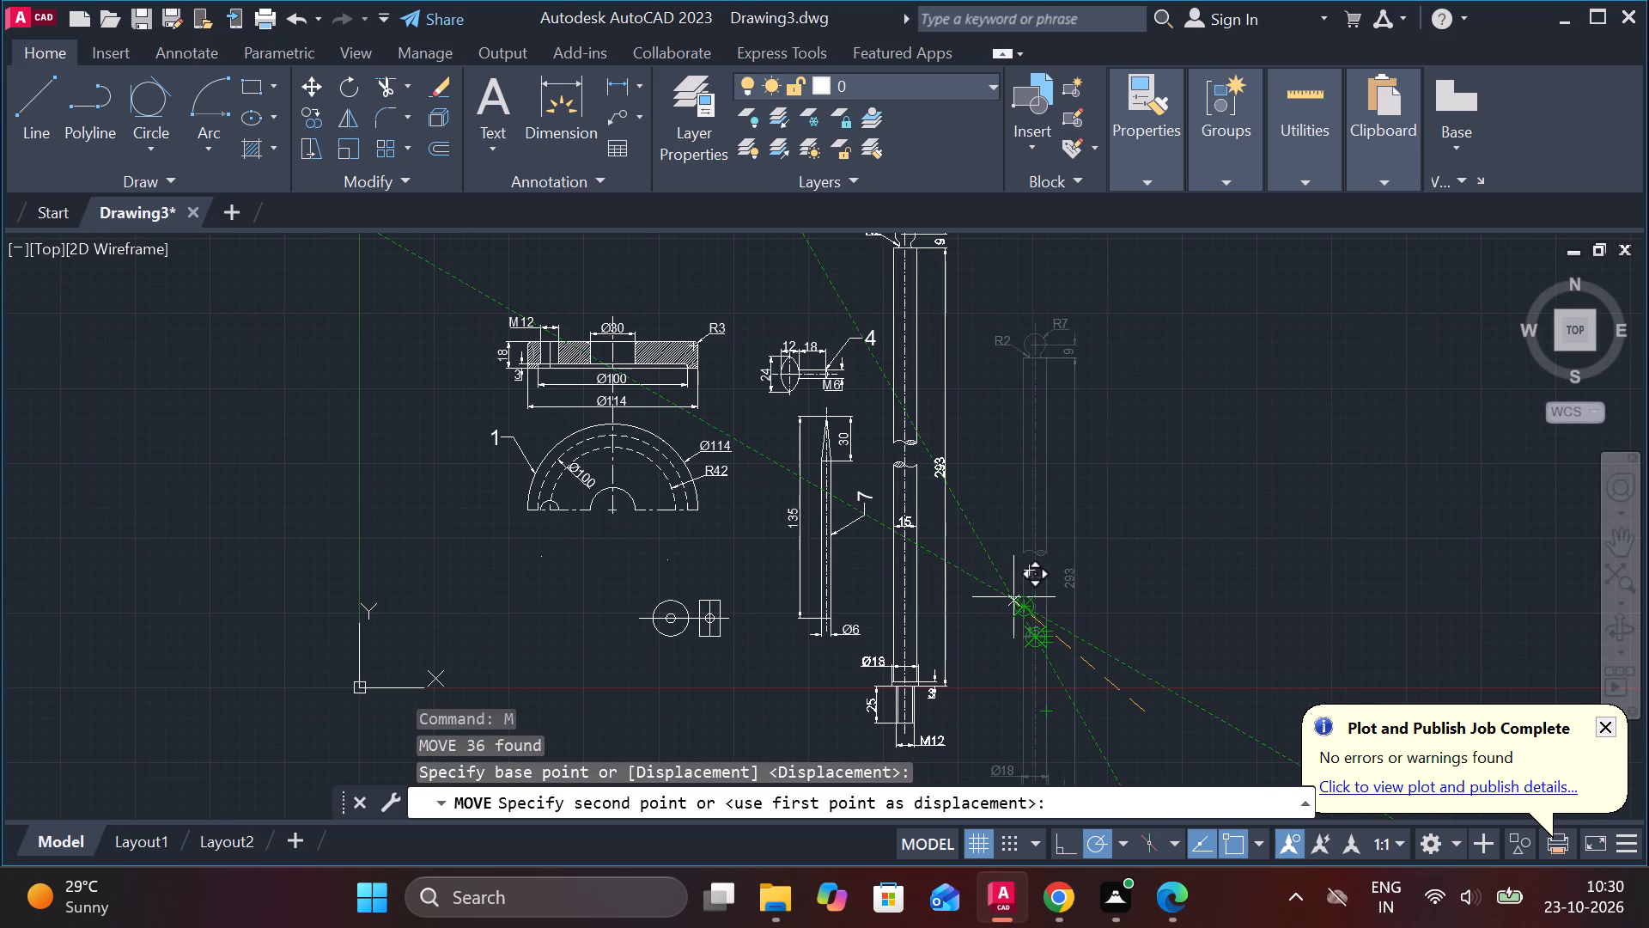
pyautogui.click(1013, 597)
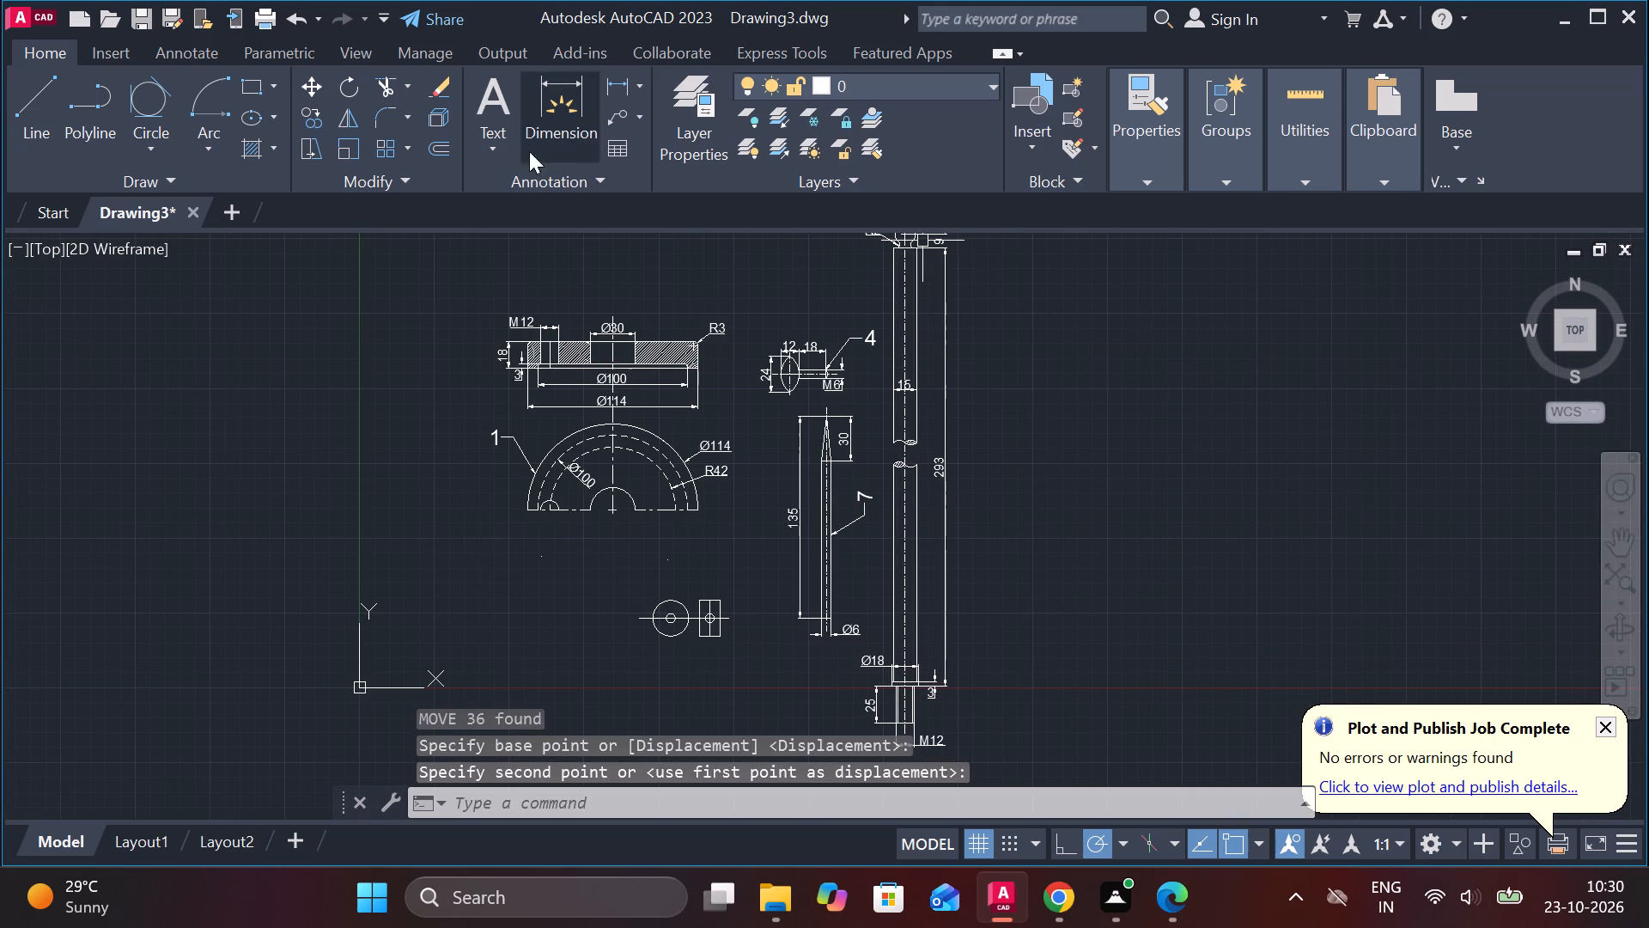
# Add a multileader to the long rod's right edge above the break, labelled 2 with text height 10.
pyautogui.click(605, 115)
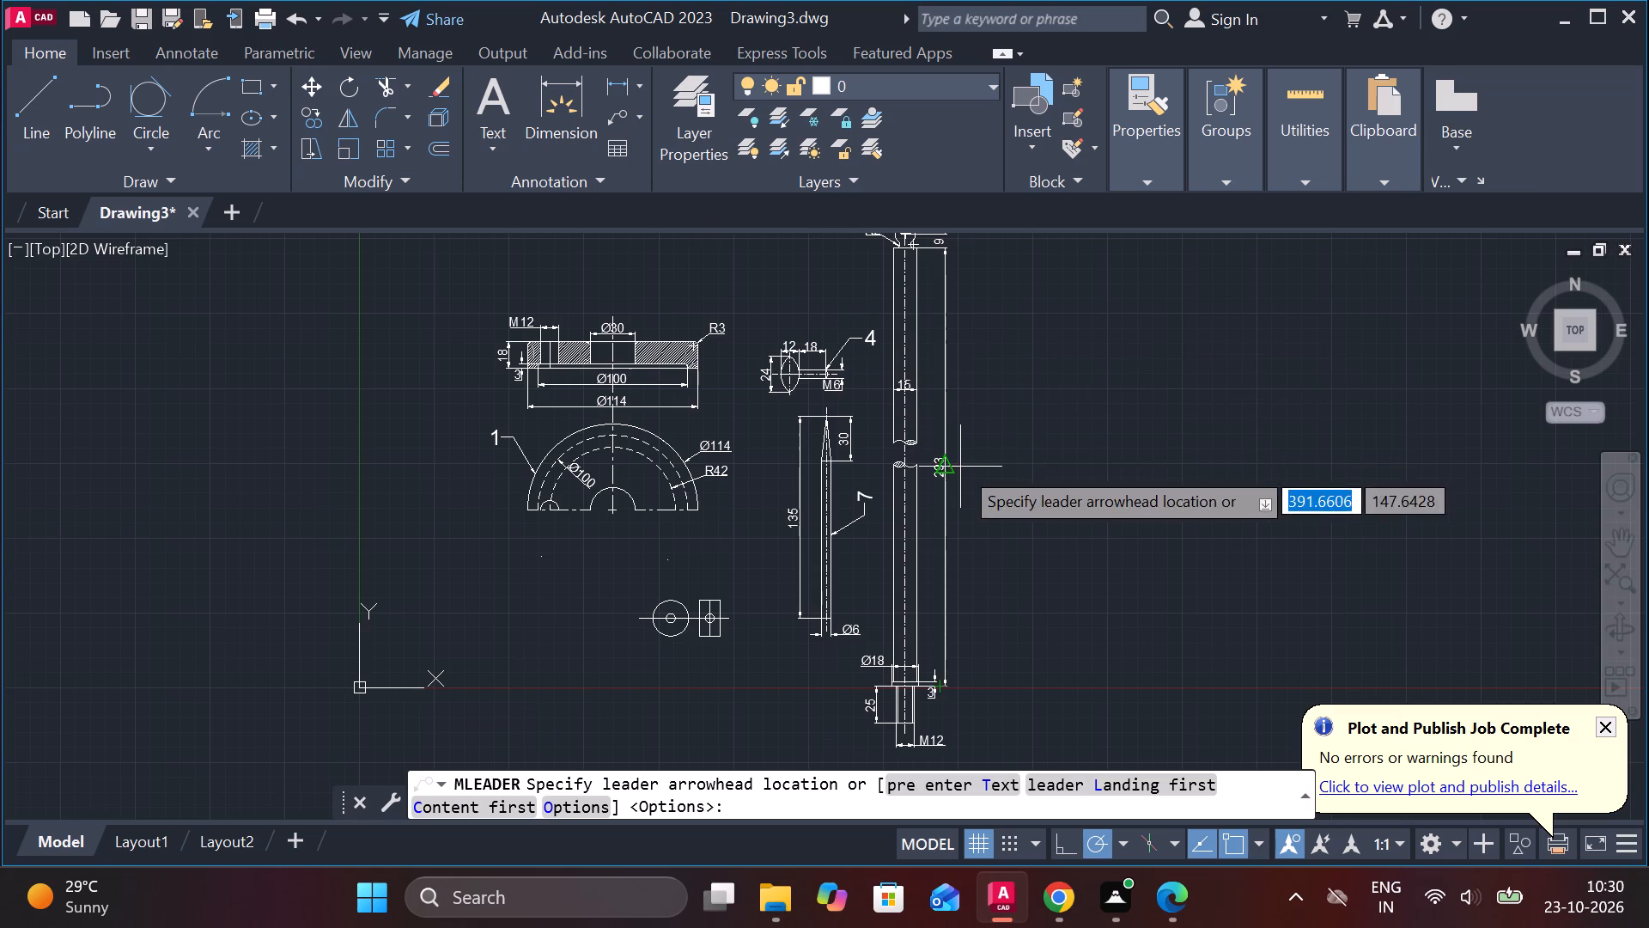
pyautogui.scroll(2, 931, 424)
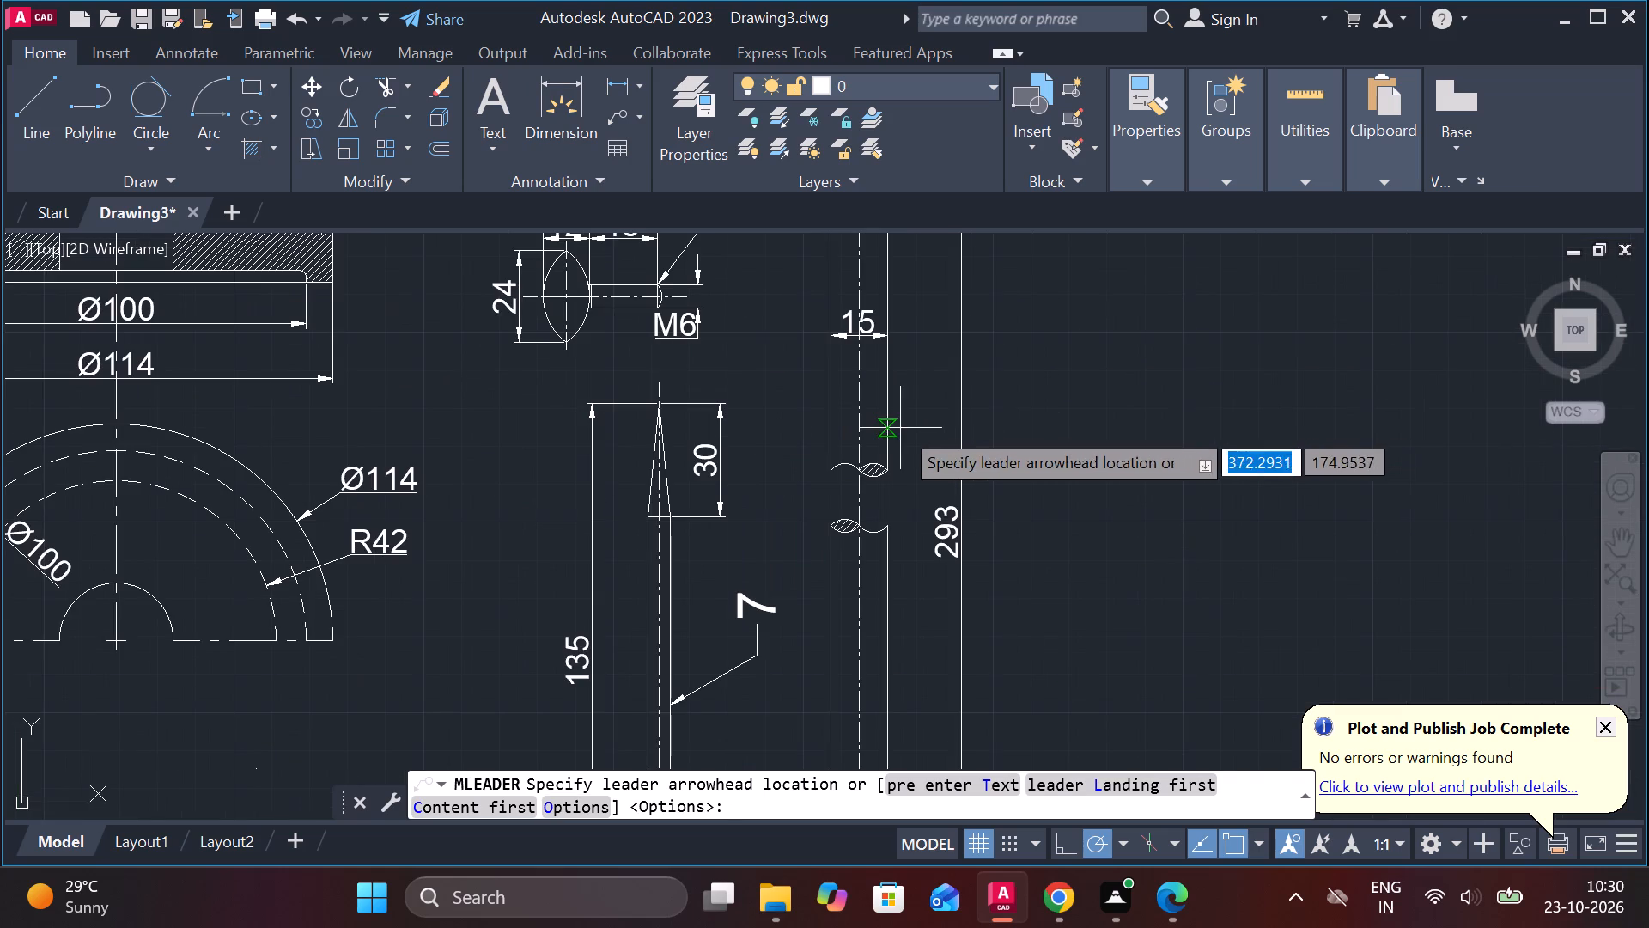
pyautogui.click(900, 428)
pyautogui.click(1042, 291)
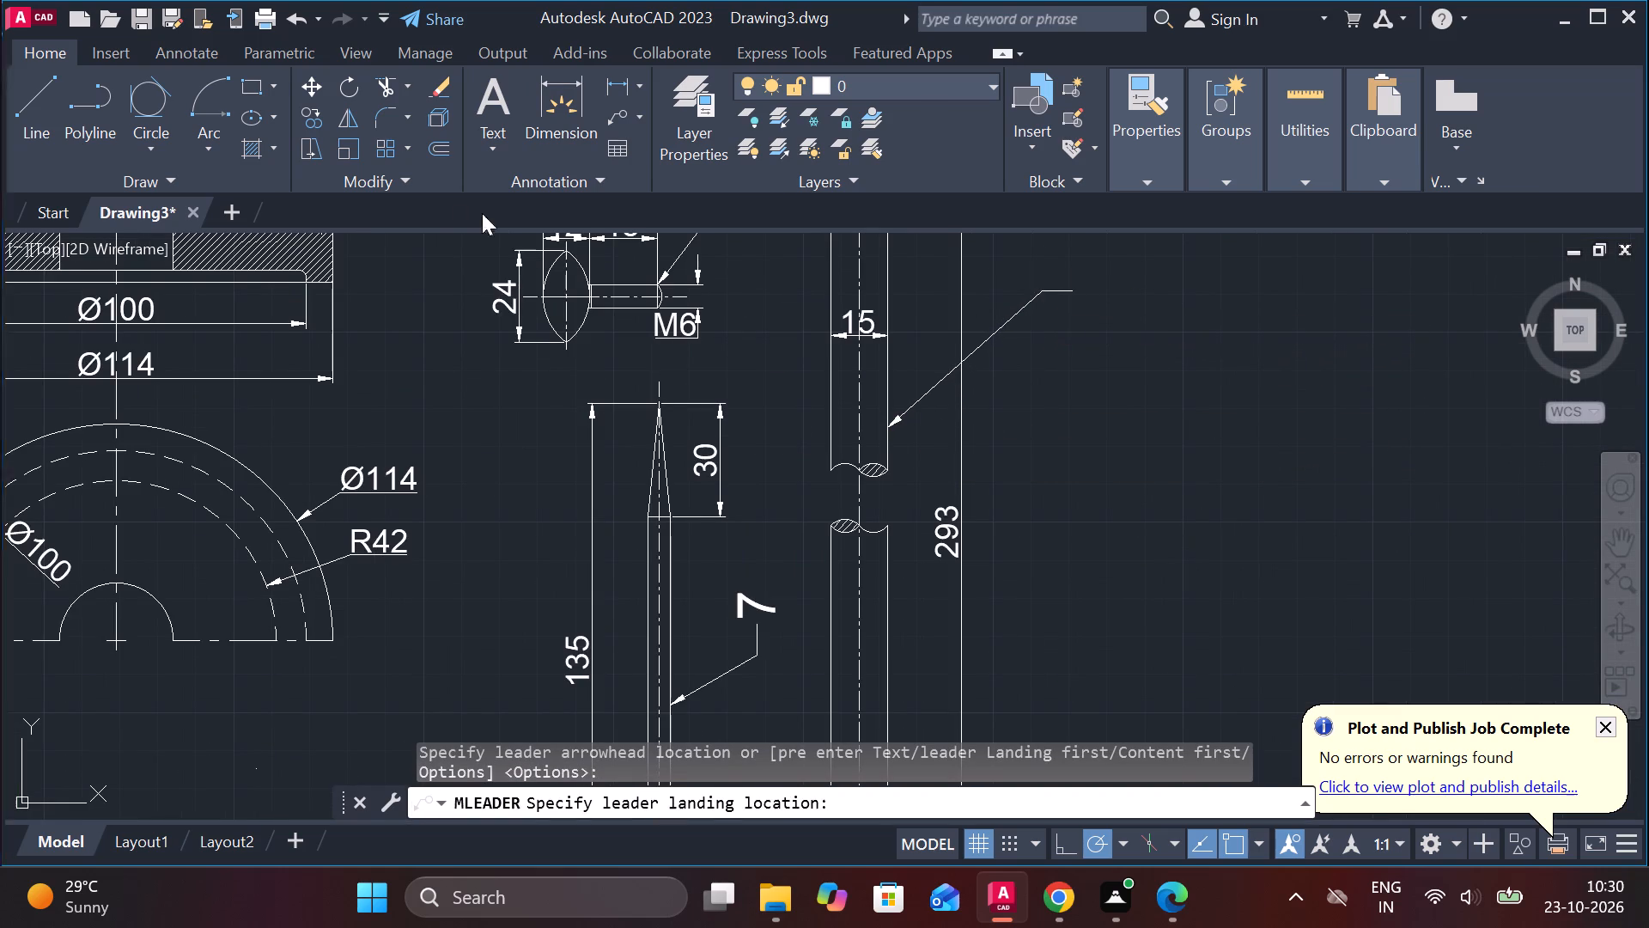
pyautogui.doubleClick(203, 113)
pyautogui.write('10')
pyautogui.press('Return')
pyautogui.press('2')
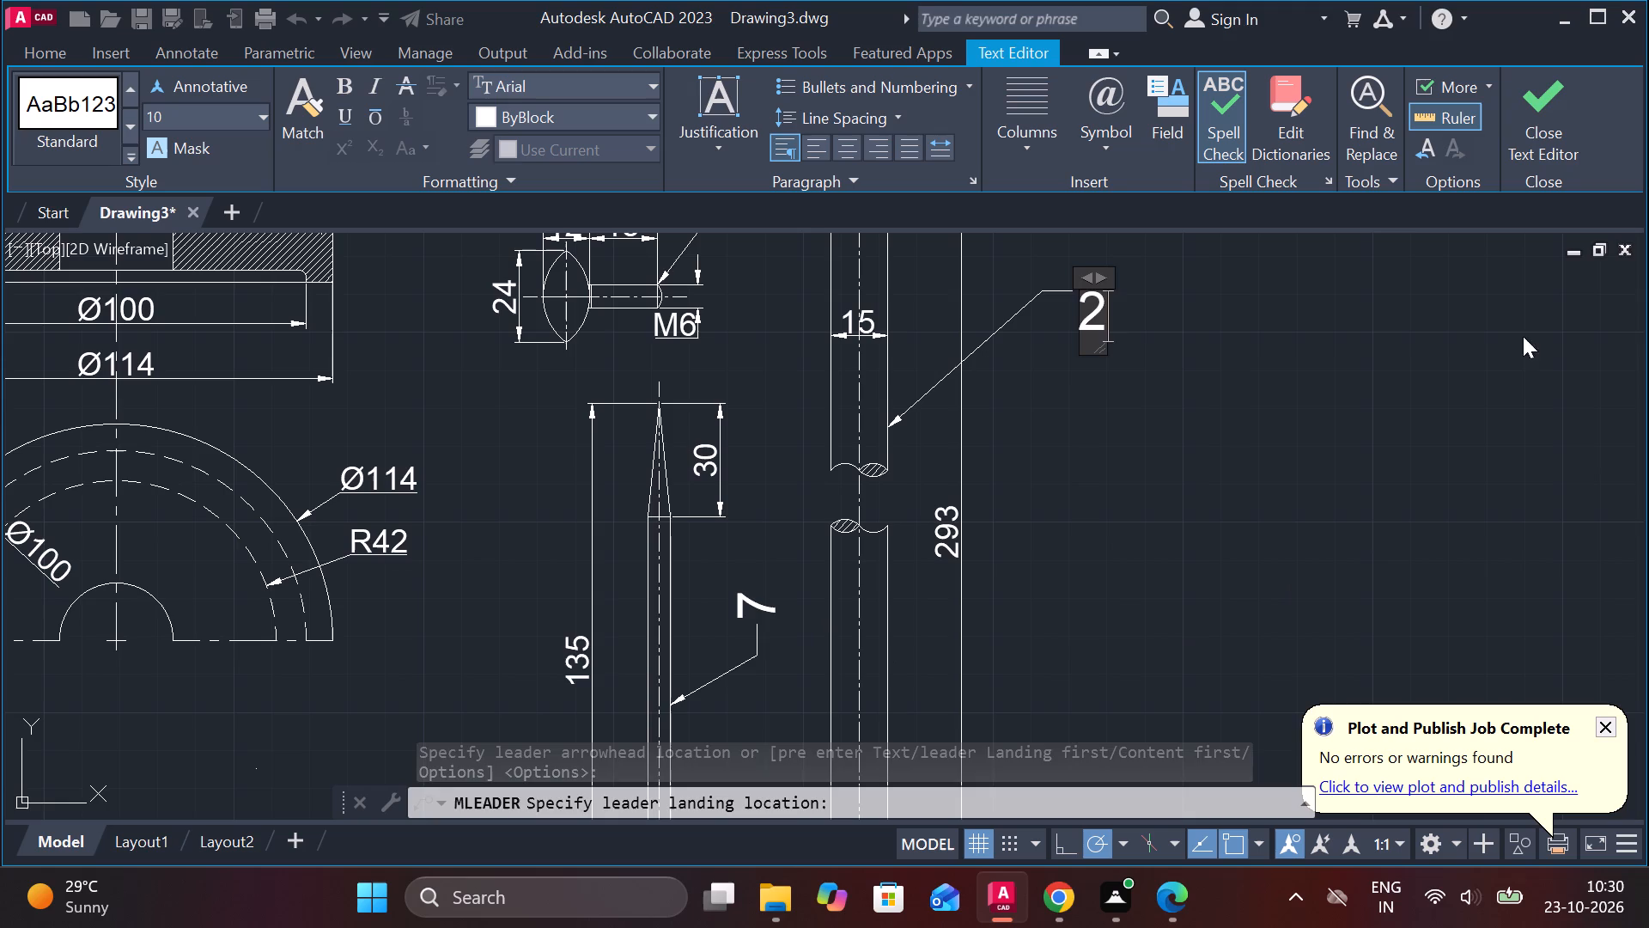
pyautogui.click(1558, 118)
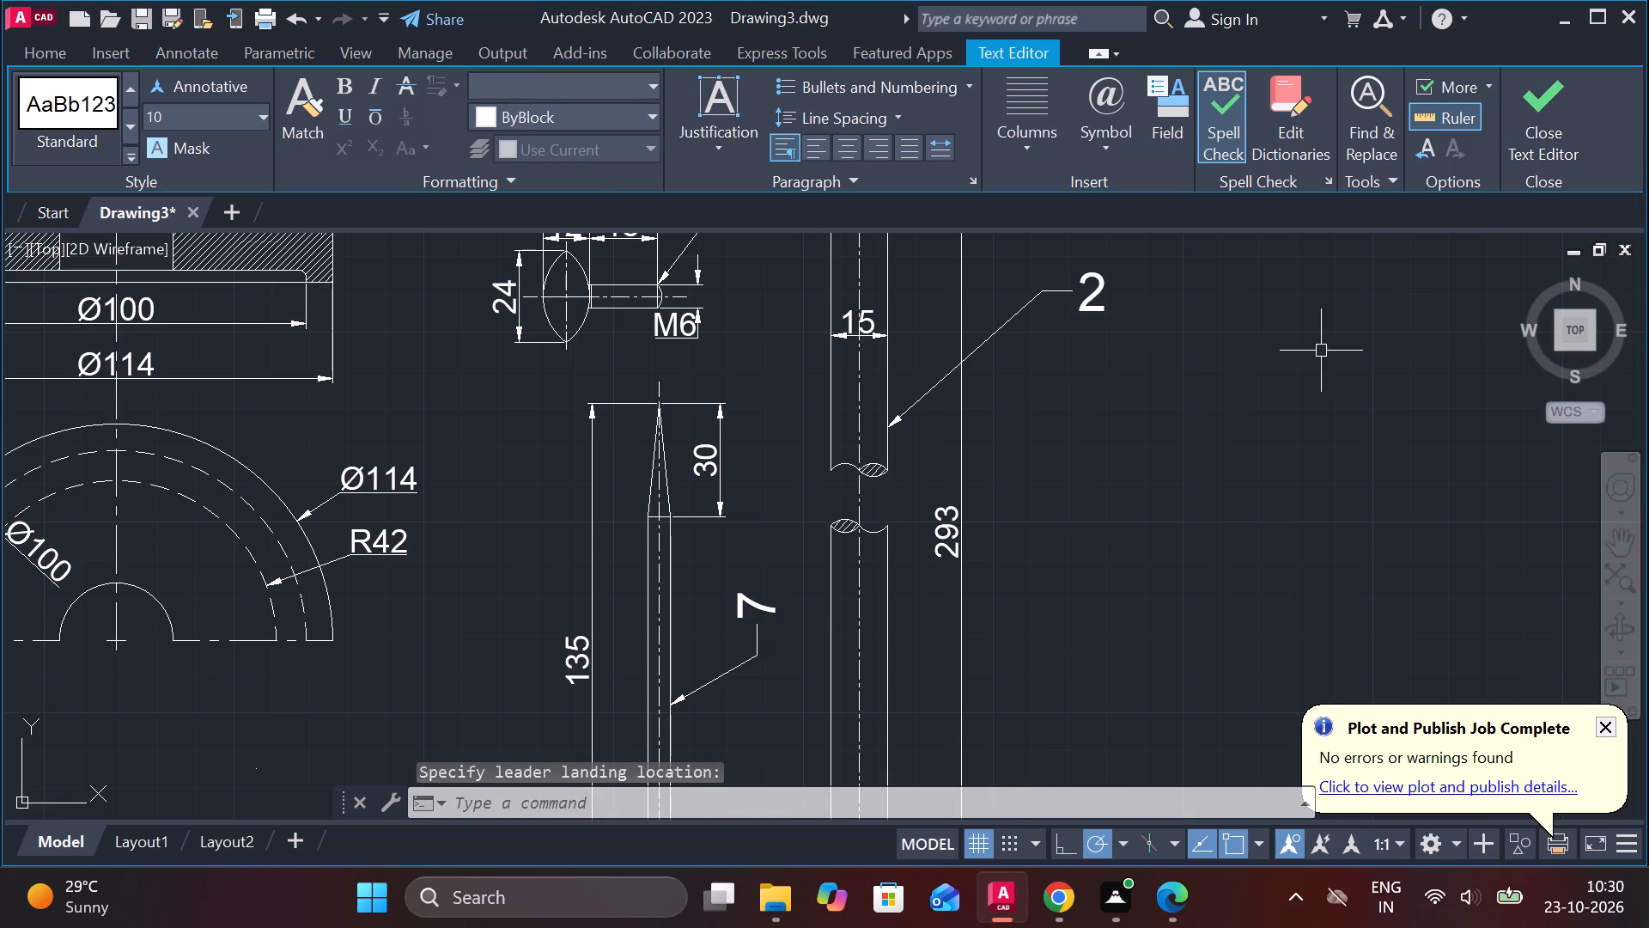
# Examine the arrangement of the numbered parts and the disc part that has no dimensions.
pyautogui.scroll(-1, 1108, 489)
pyautogui.scroll(-1, 666, 635)
pyautogui.moveTo(666, 635); pyautogui.dragTo(723, 528, button='middle')
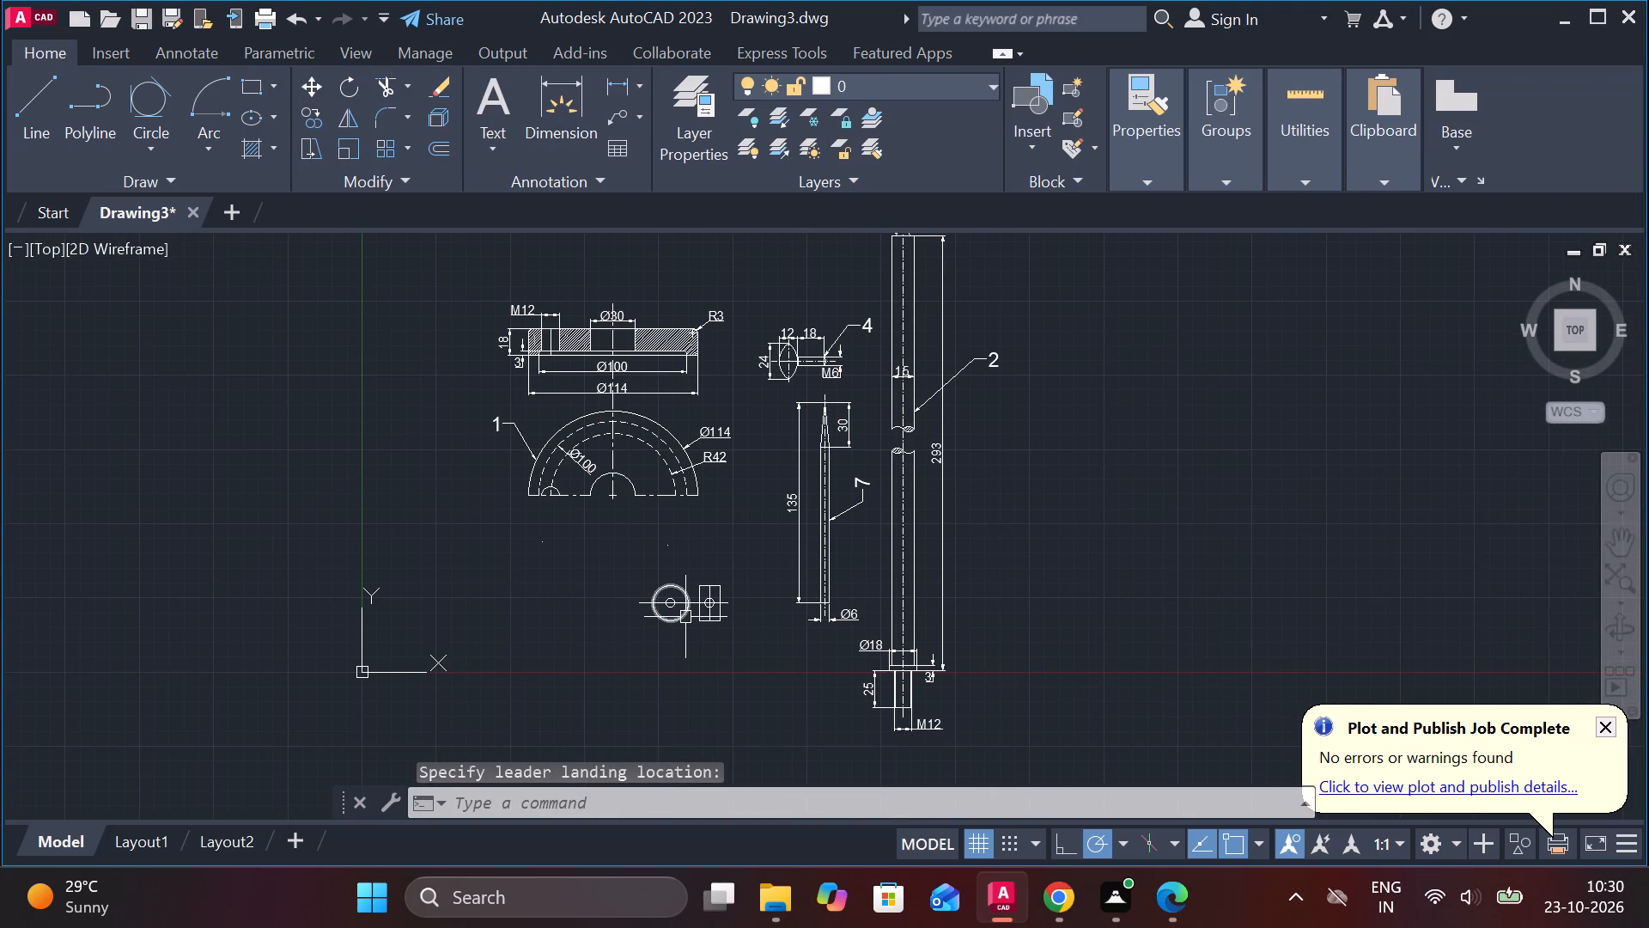
pyautogui.moveTo(452, 620); pyautogui.dragTo(454, 624, button='middle')
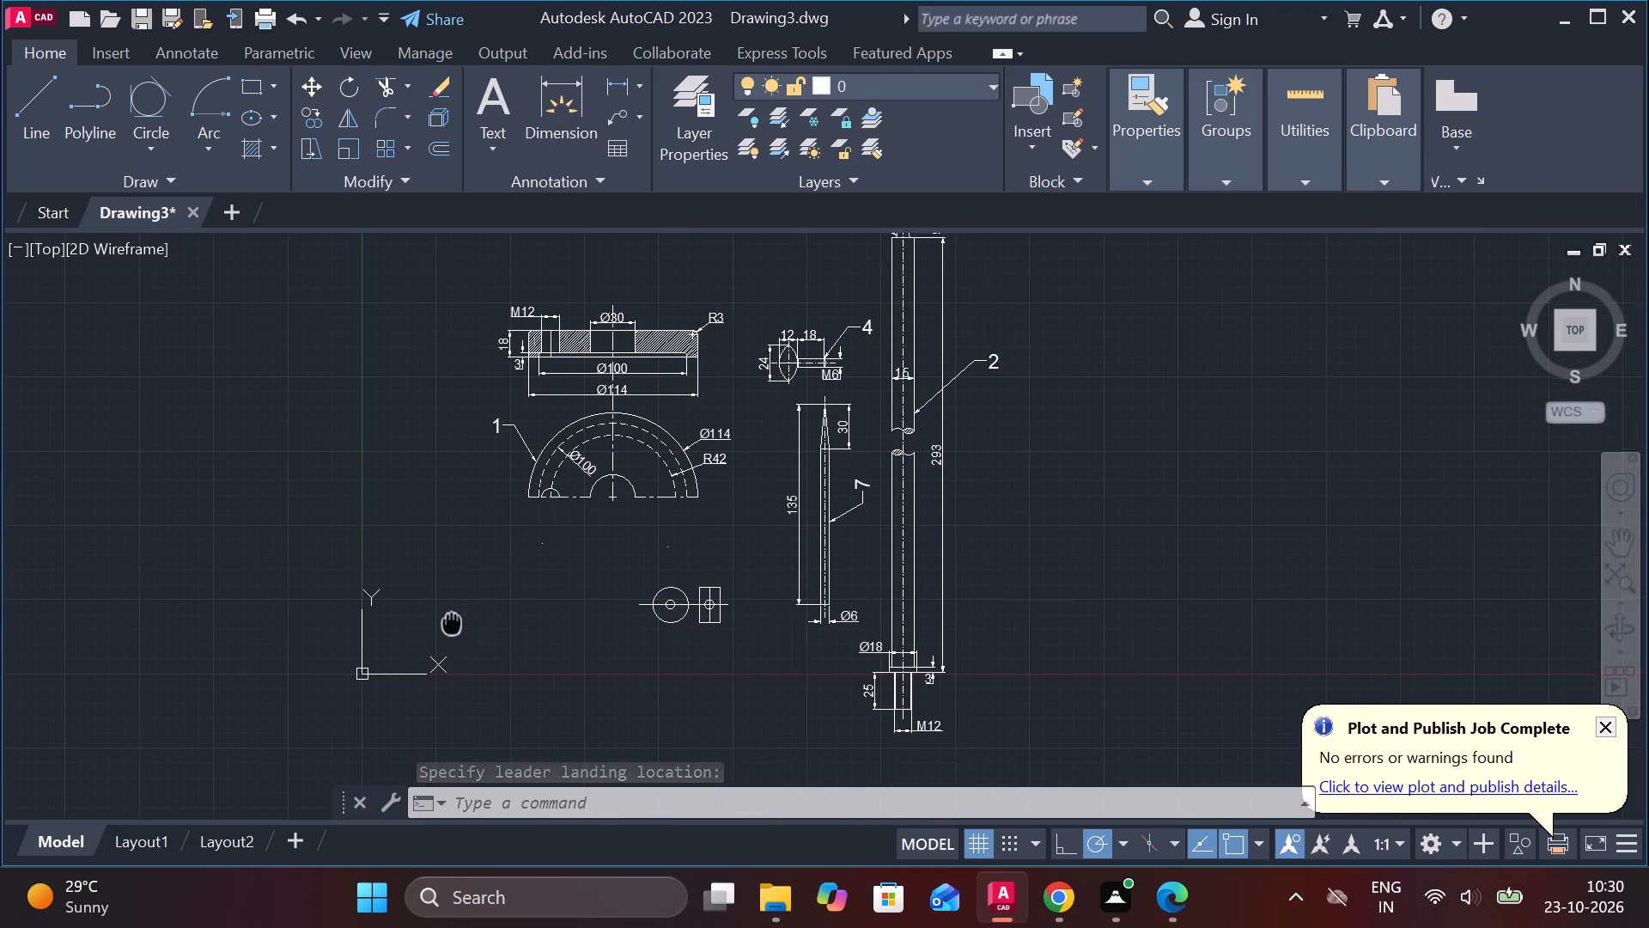
pyautogui.moveTo(454, 624); pyautogui.dragTo(516, 549, button='middle')
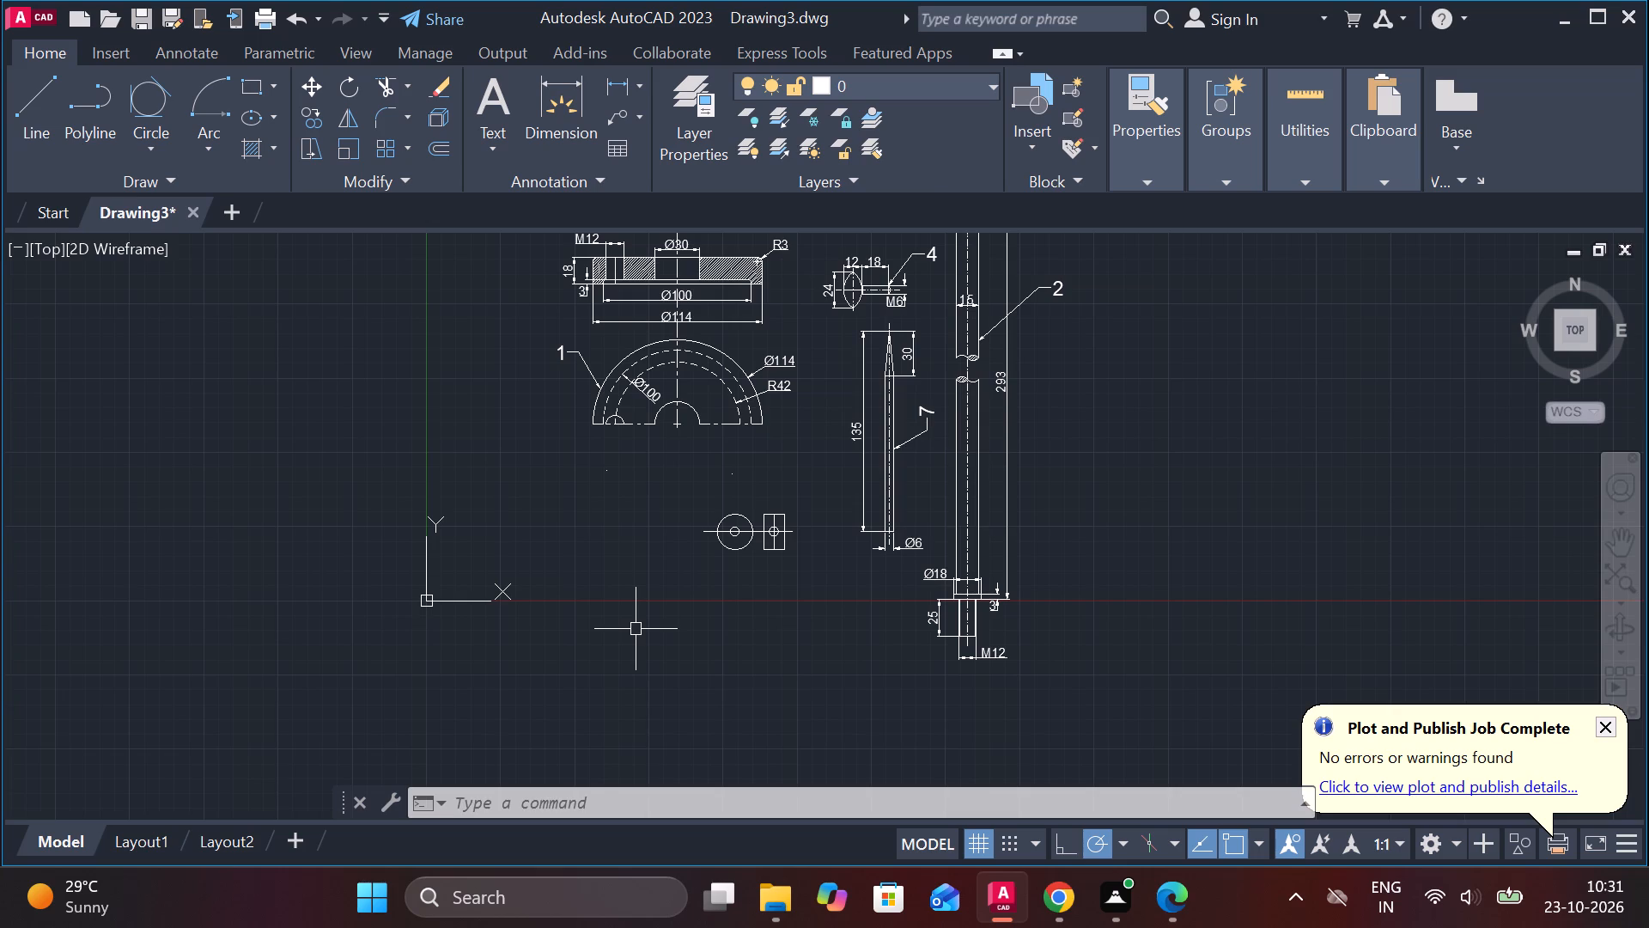
pyautogui.scroll(2, 745, 577)
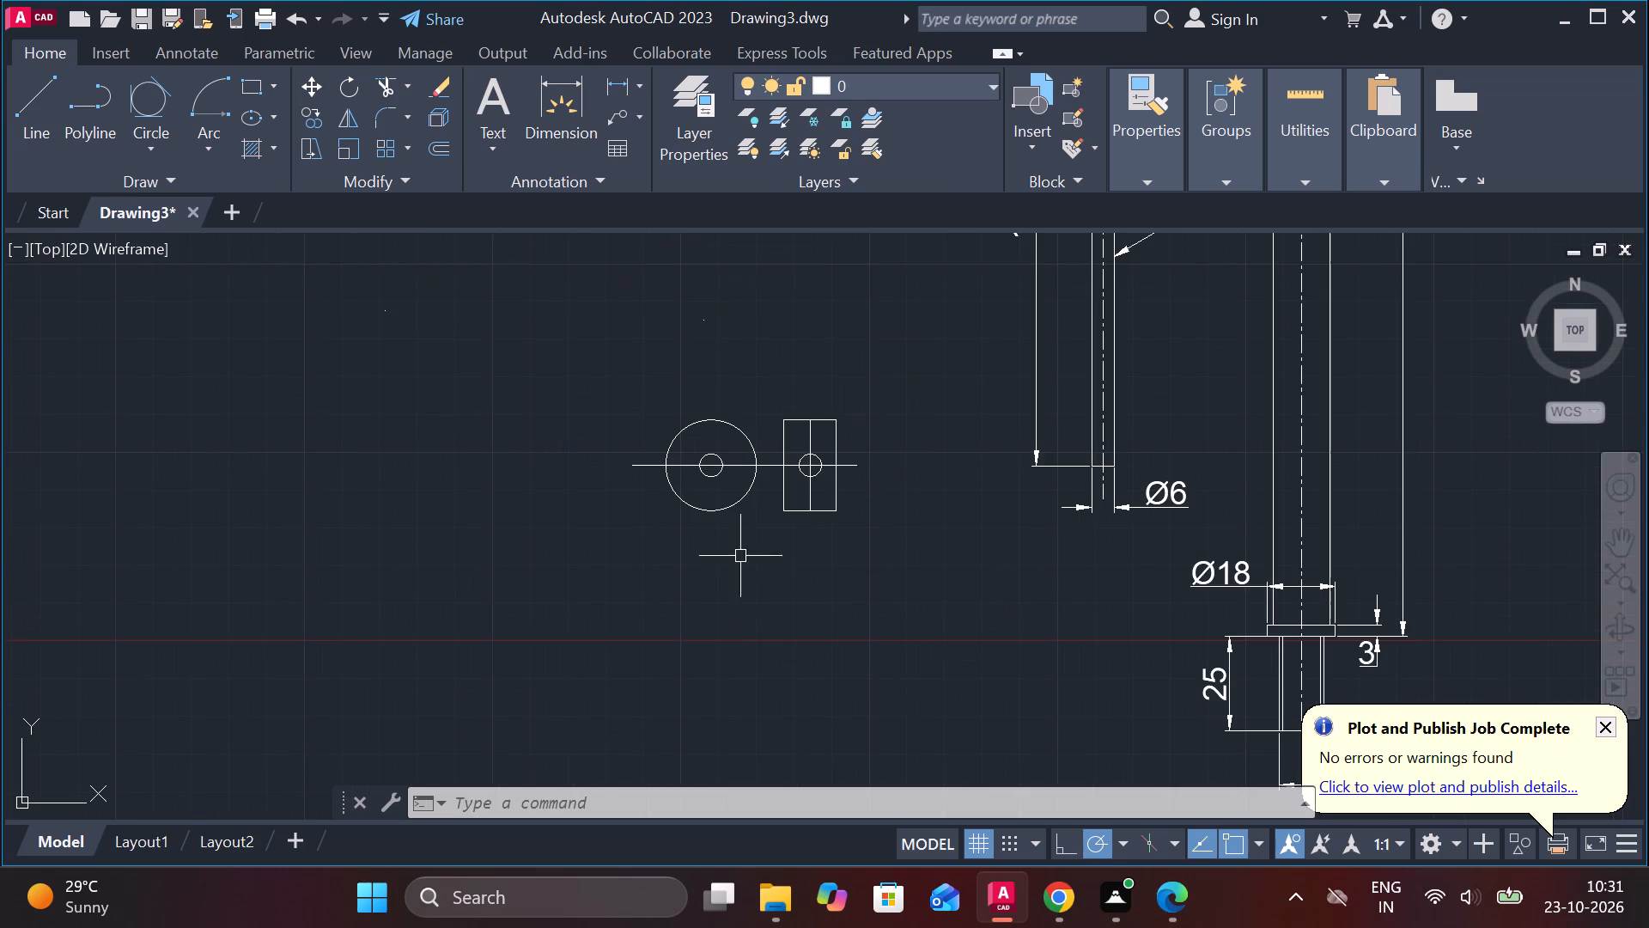
pyautogui.scroll(2, 818, 437)
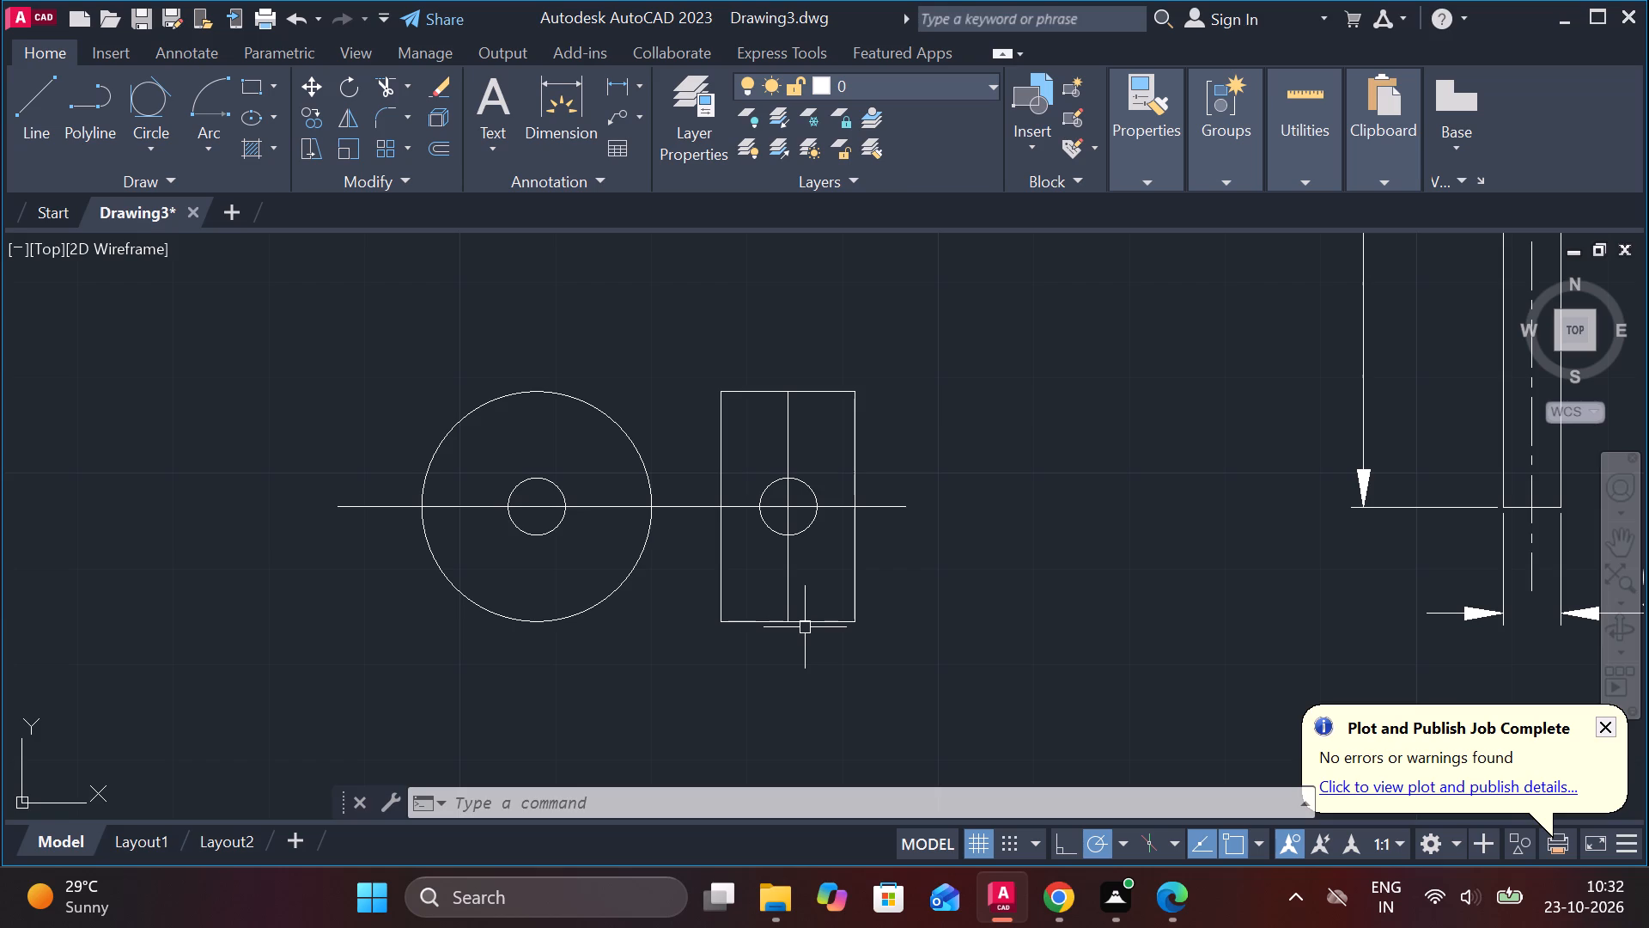
pyautogui.scroll(-1, 835, 631)
pyautogui.moveTo(848, 626); pyautogui.dragTo(727, 438, button='middle')
pyautogui.scroll(-2, 792, 482)
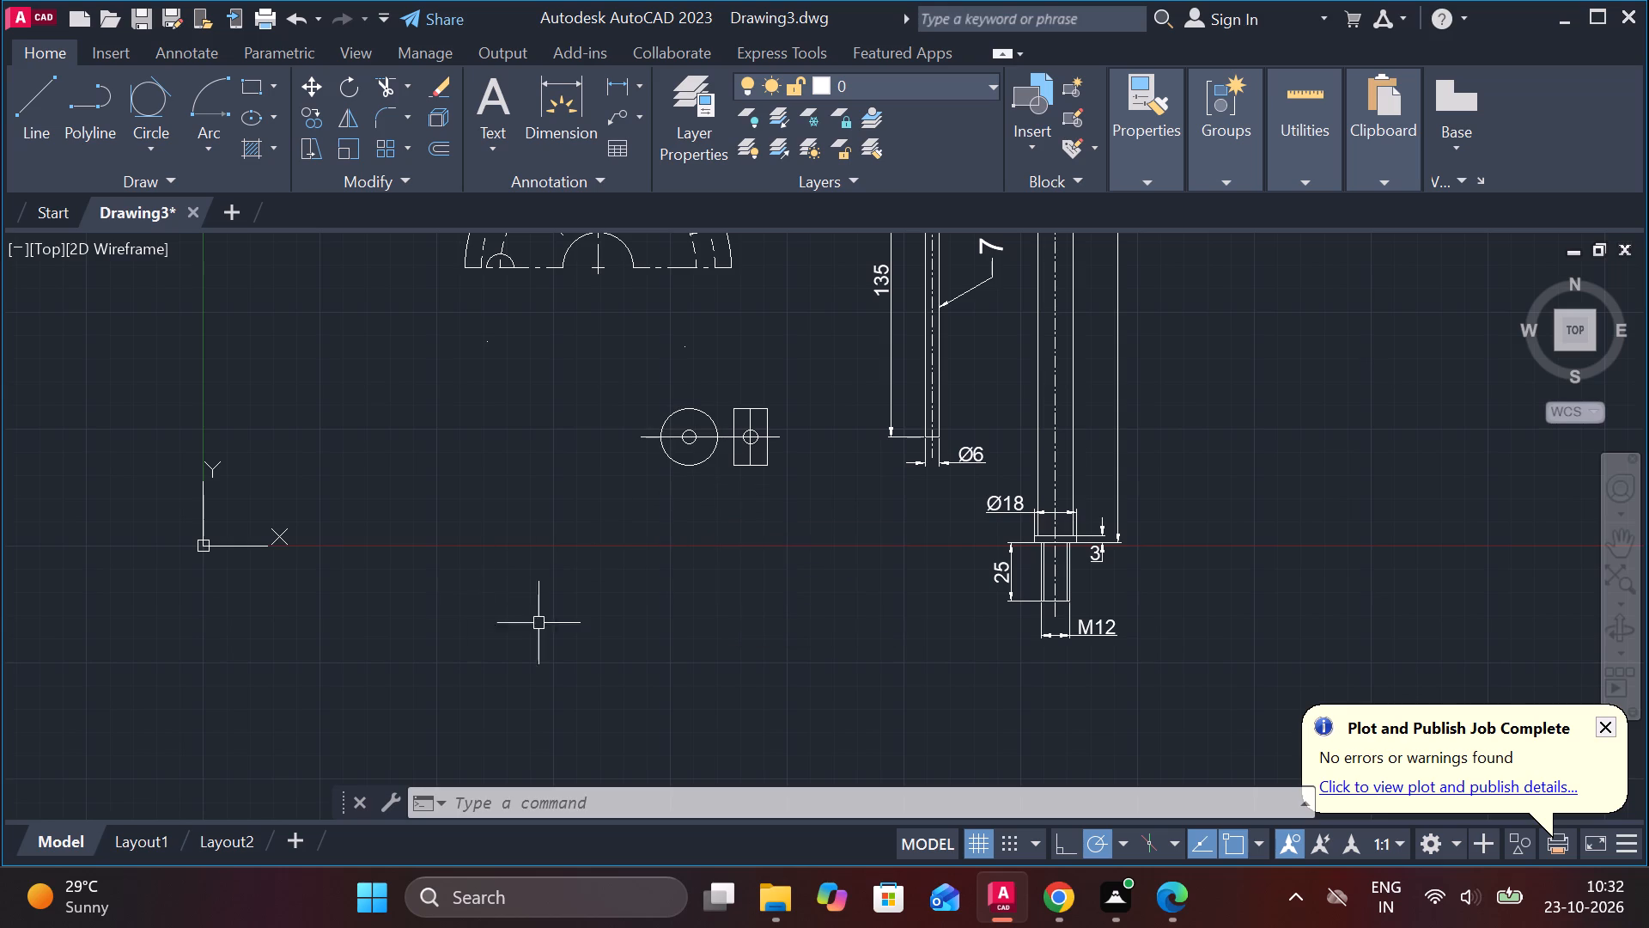
# Add a linear dimension for the width of the disc part's rectangular side view, placed below it.
pyautogui.scroll(1, 796, 485)
pyautogui.scroll(1, 658, 528)
pyautogui.moveTo(664, 530); pyautogui.dragTo(642, 666, button='middle')
pyautogui.scroll(1, 678, 534)
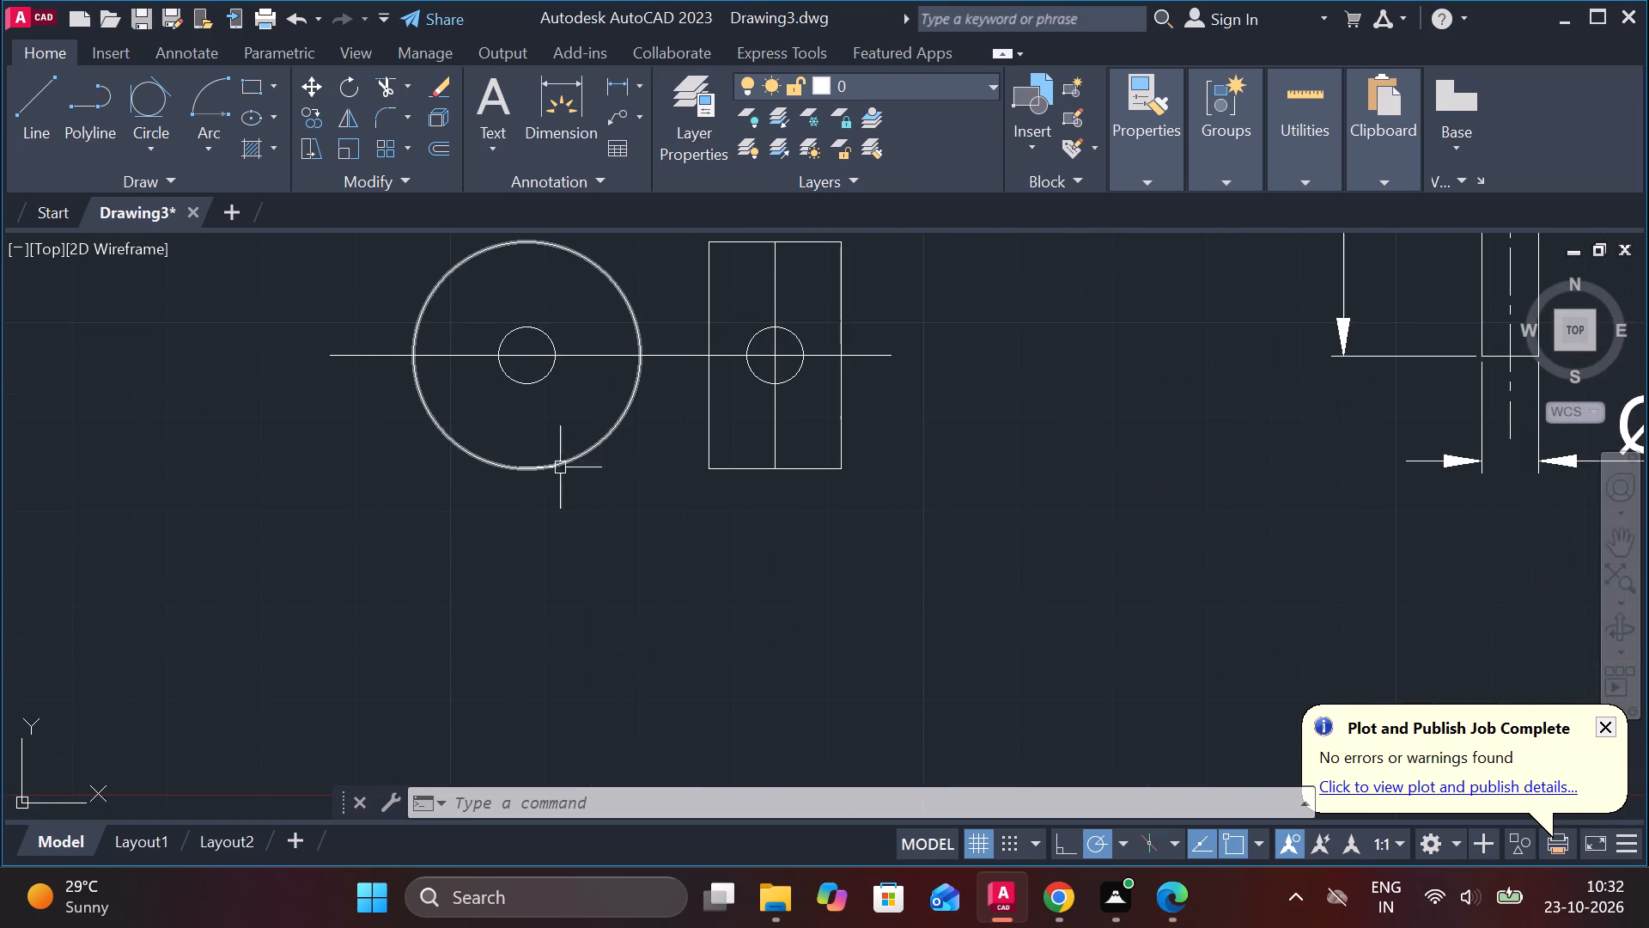
pyautogui.click(627, 90)
pyautogui.click(694, 482)
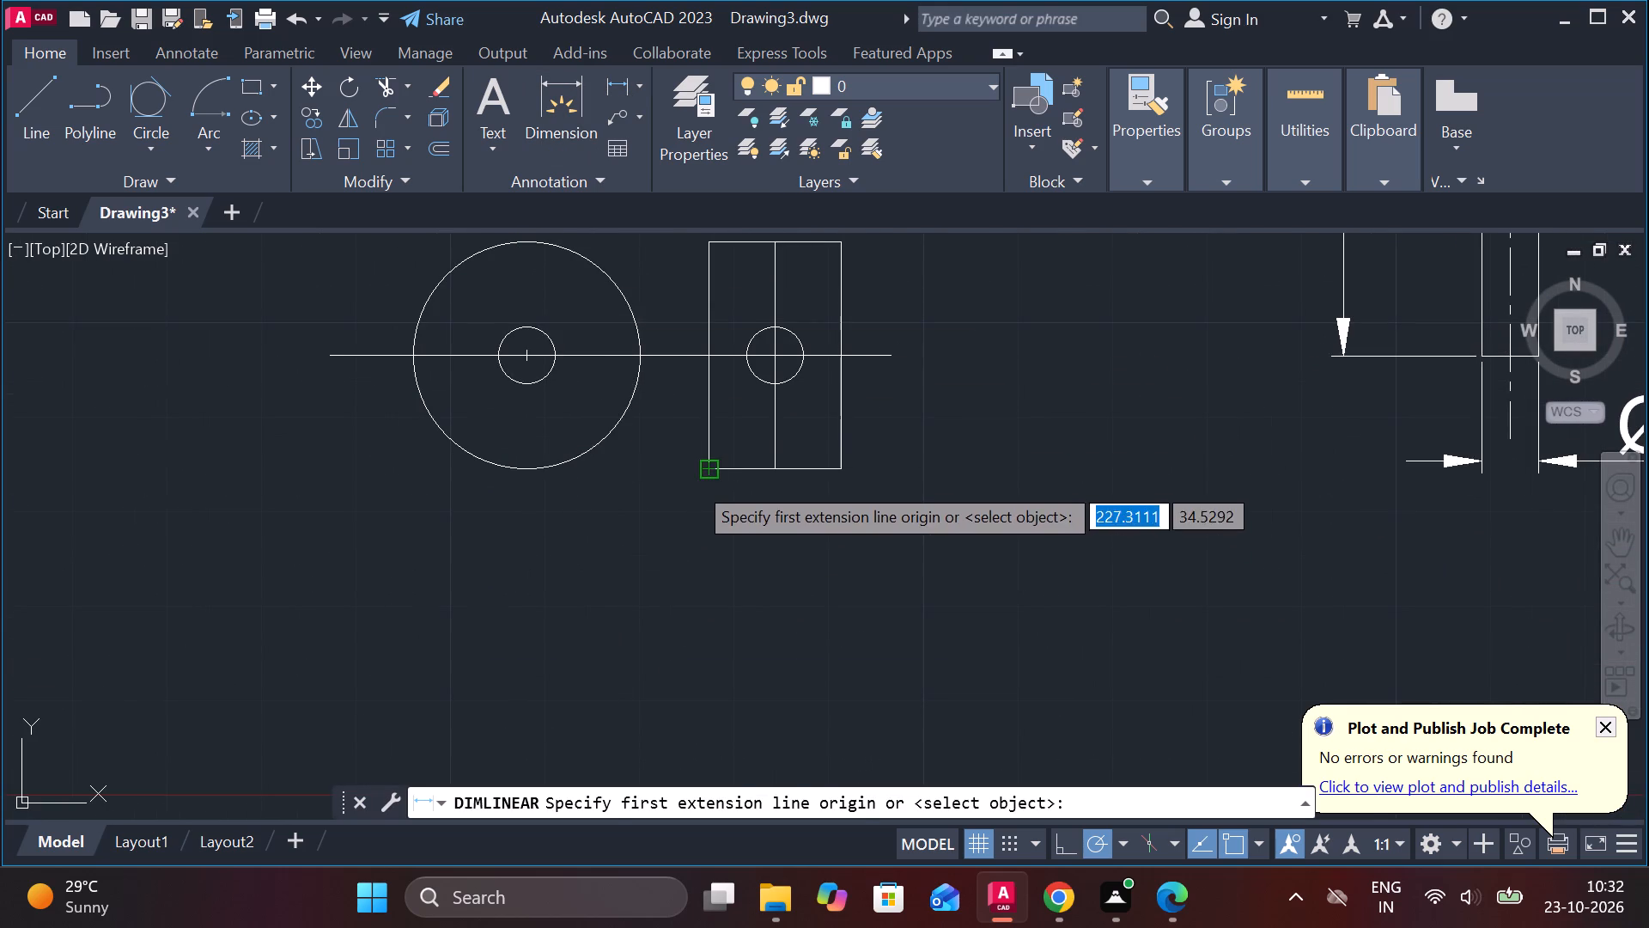
pyautogui.click(844, 473)
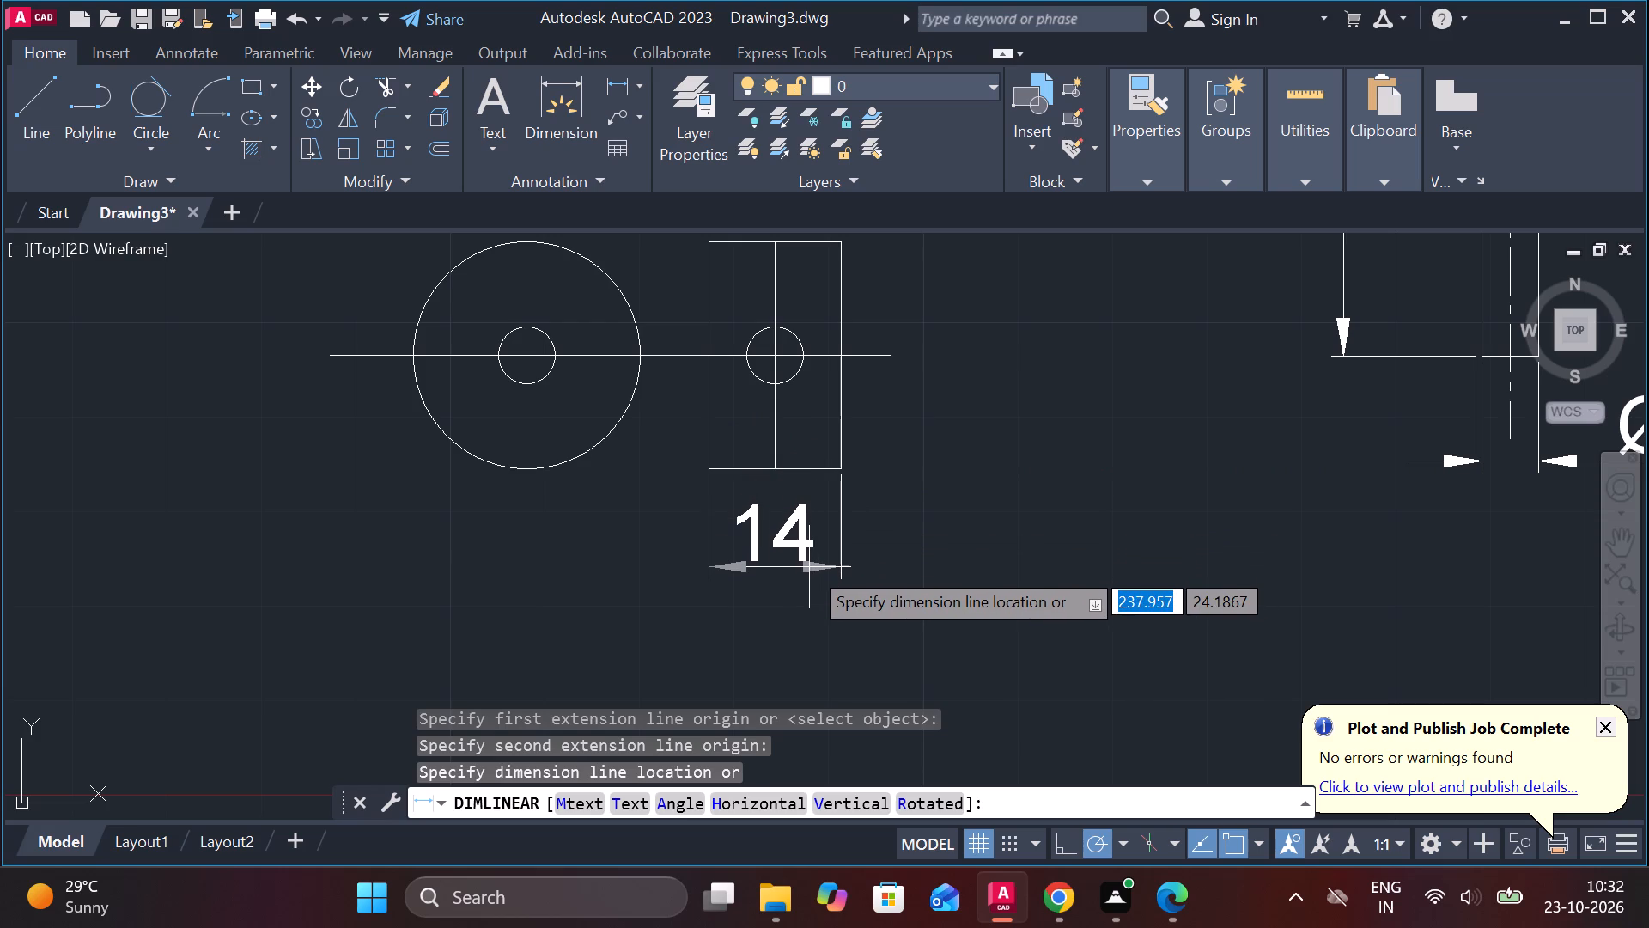
pyautogui.click(809, 567)
# Add a vertical linear dimension for the height of the rectangular side view, placed to its right.
pyautogui.moveTo(824, 559); pyautogui.dragTo(745, 650, button='middle')
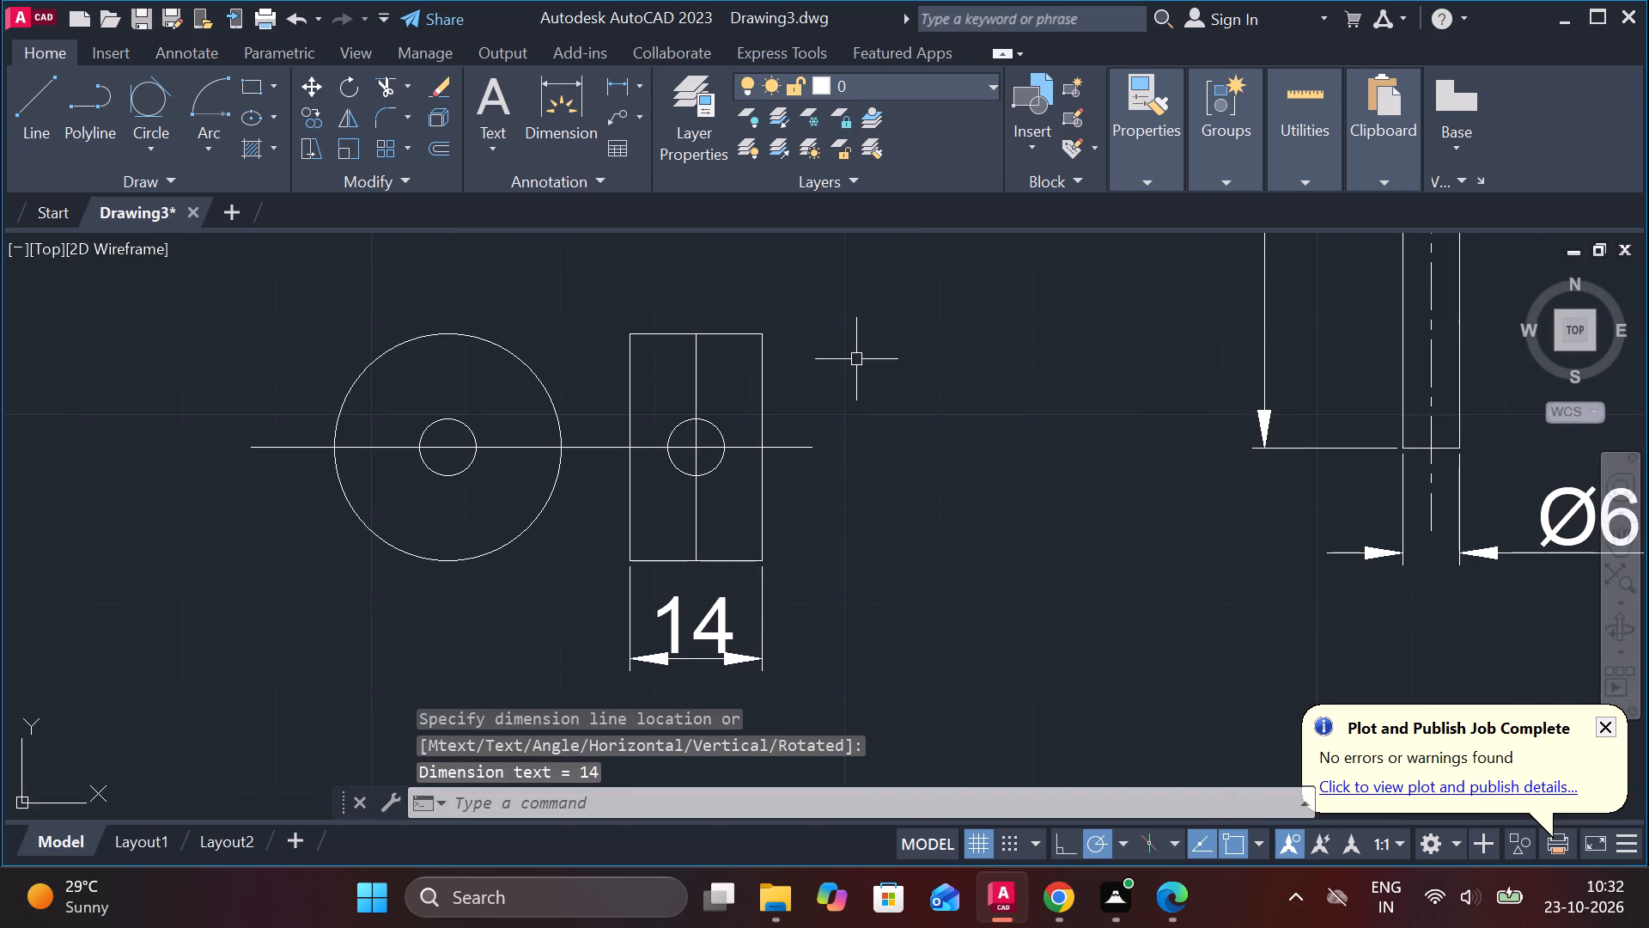
pyautogui.press('space')
pyautogui.click(753, 342)
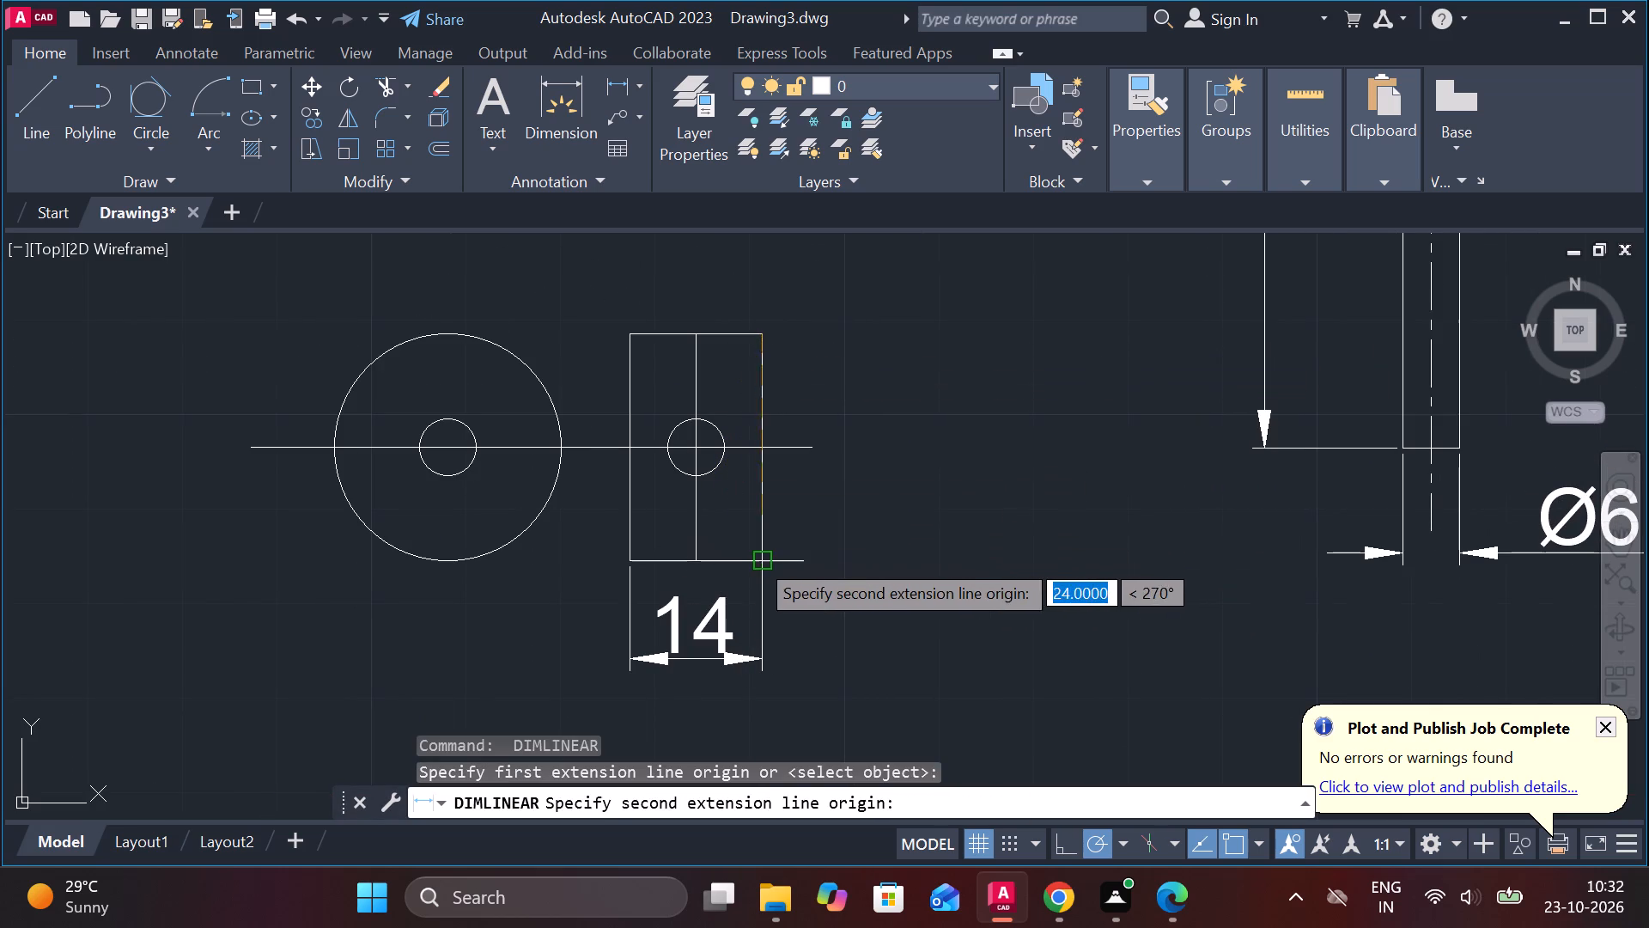
pyautogui.click(756, 559)
pyautogui.click(870, 537)
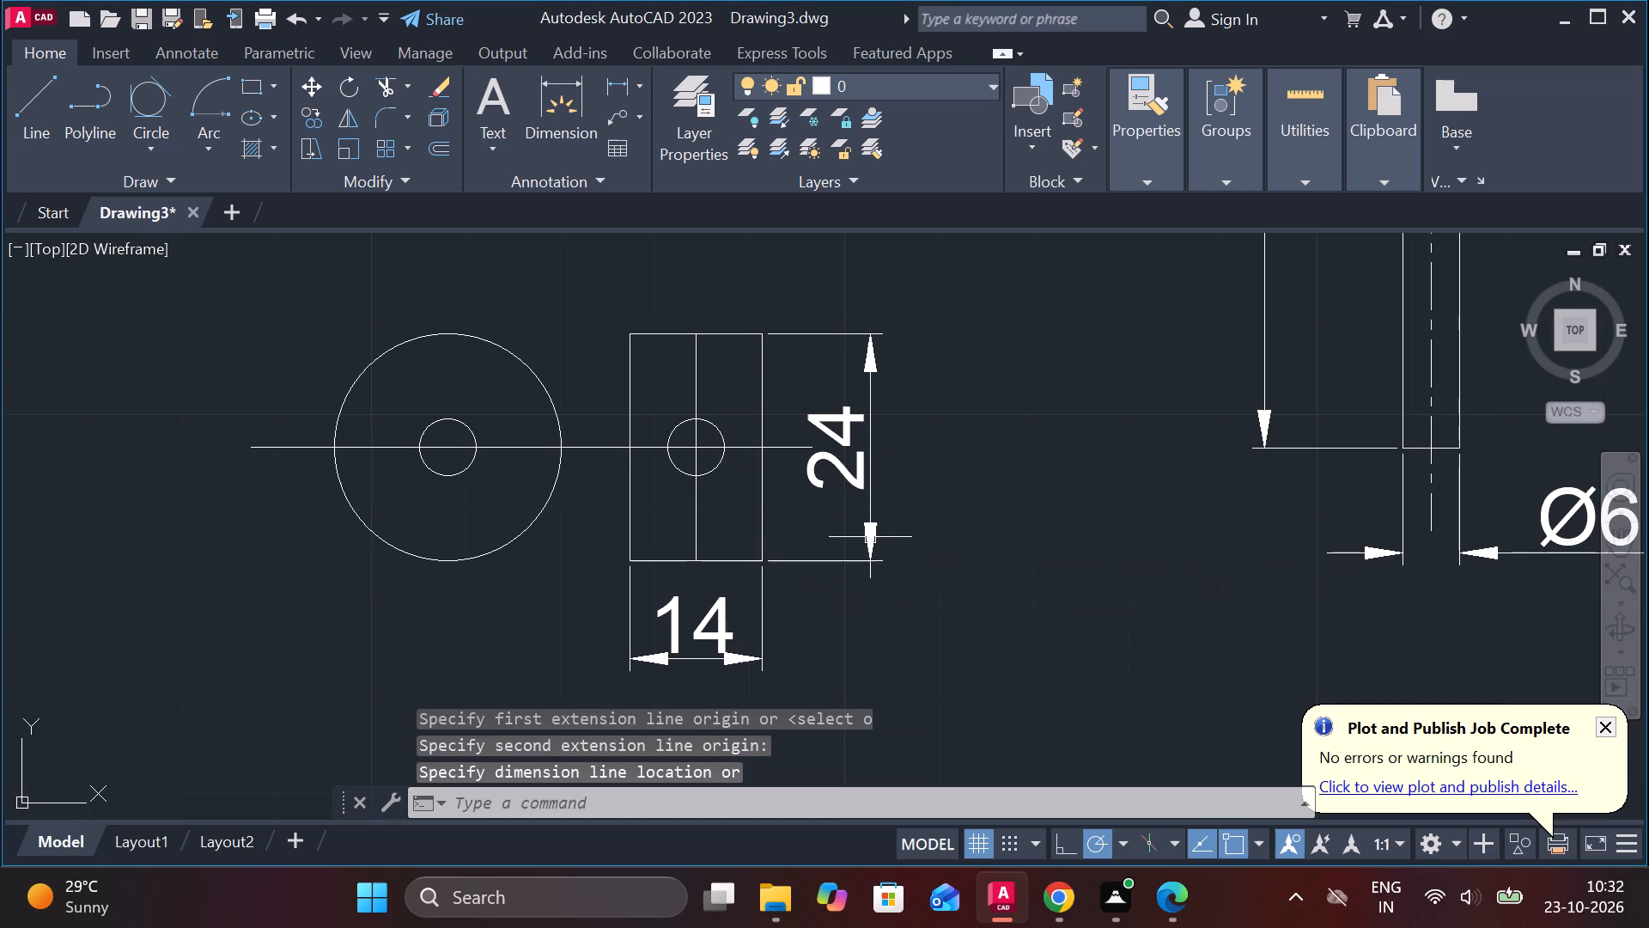
pyautogui.moveTo(837, 577); pyautogui.dragTo(940, 611, button='middle')
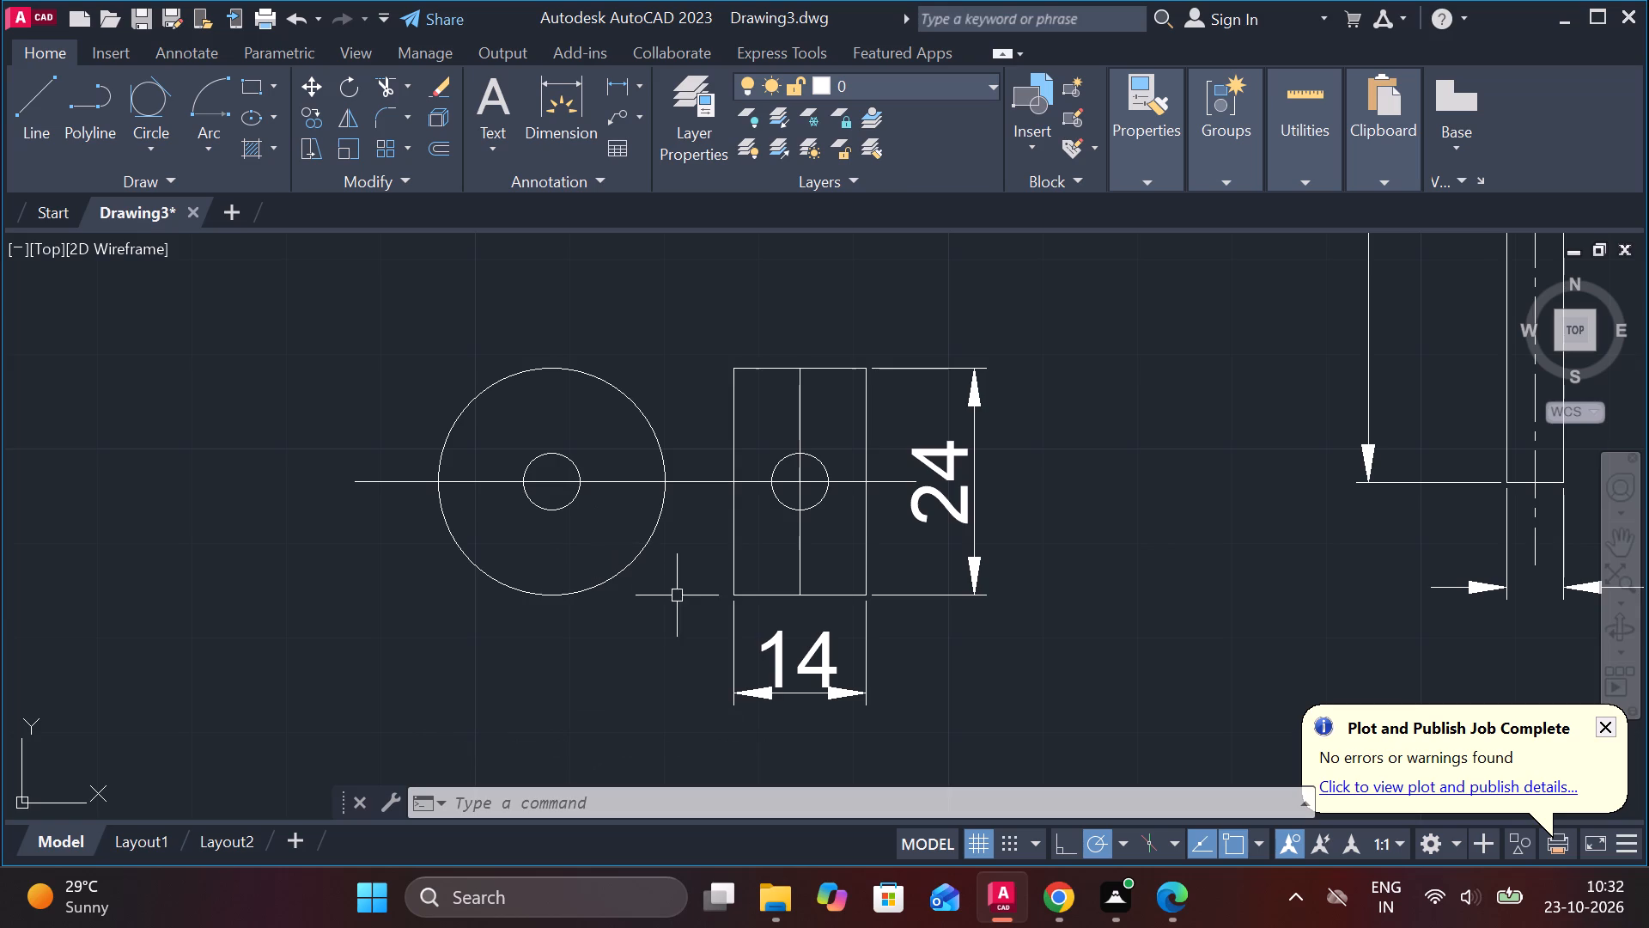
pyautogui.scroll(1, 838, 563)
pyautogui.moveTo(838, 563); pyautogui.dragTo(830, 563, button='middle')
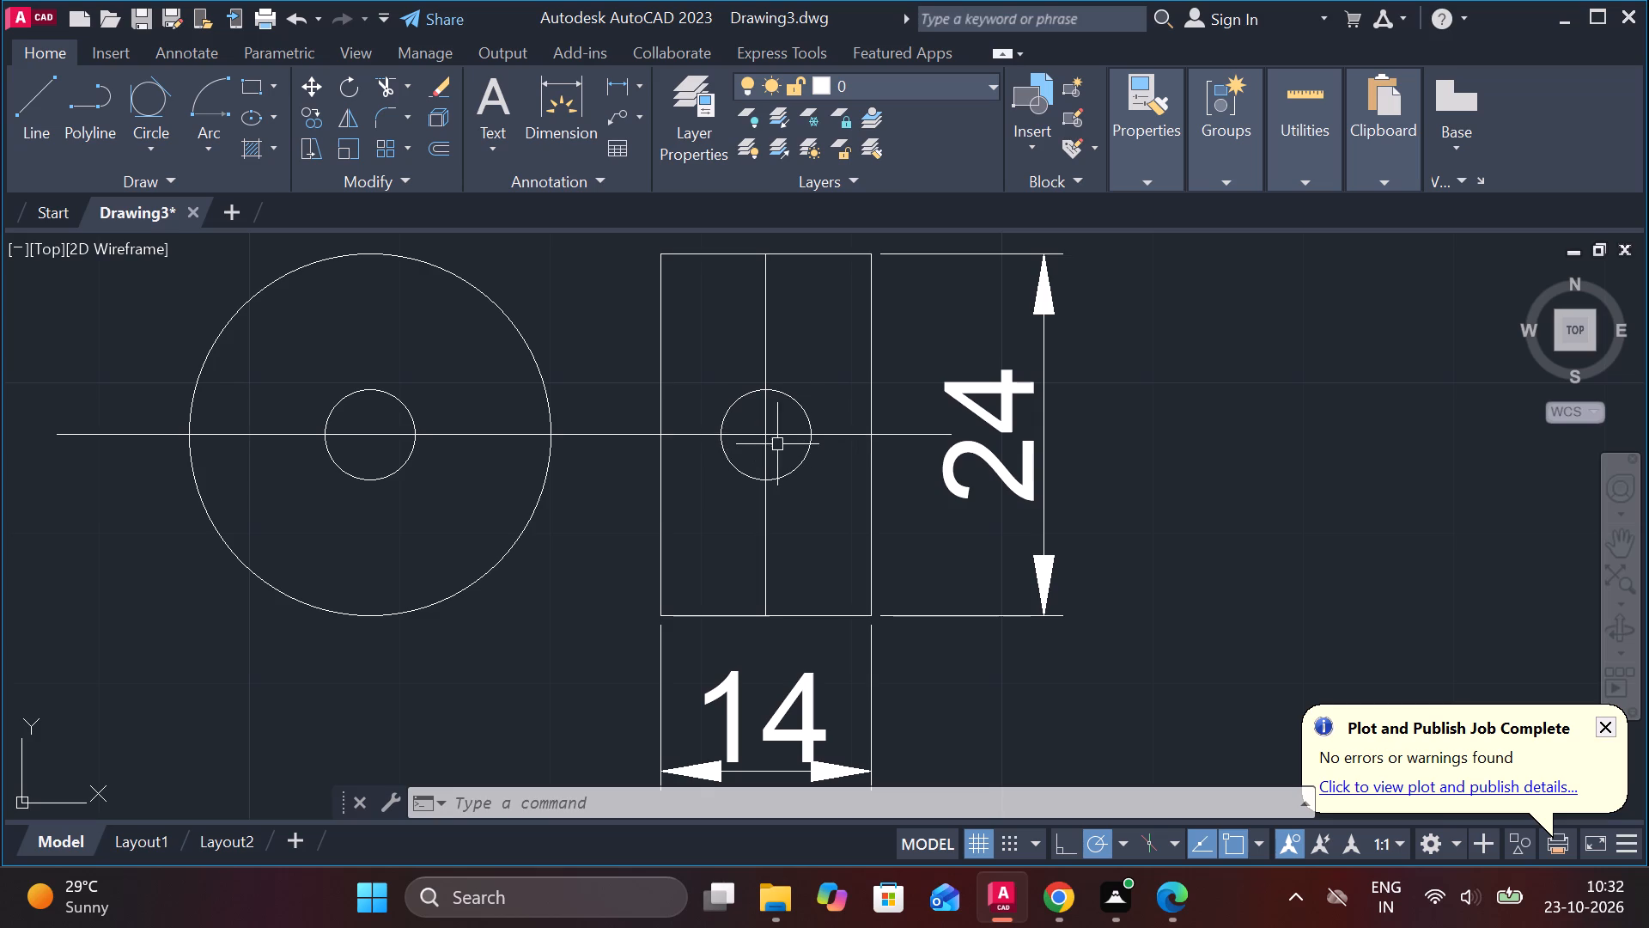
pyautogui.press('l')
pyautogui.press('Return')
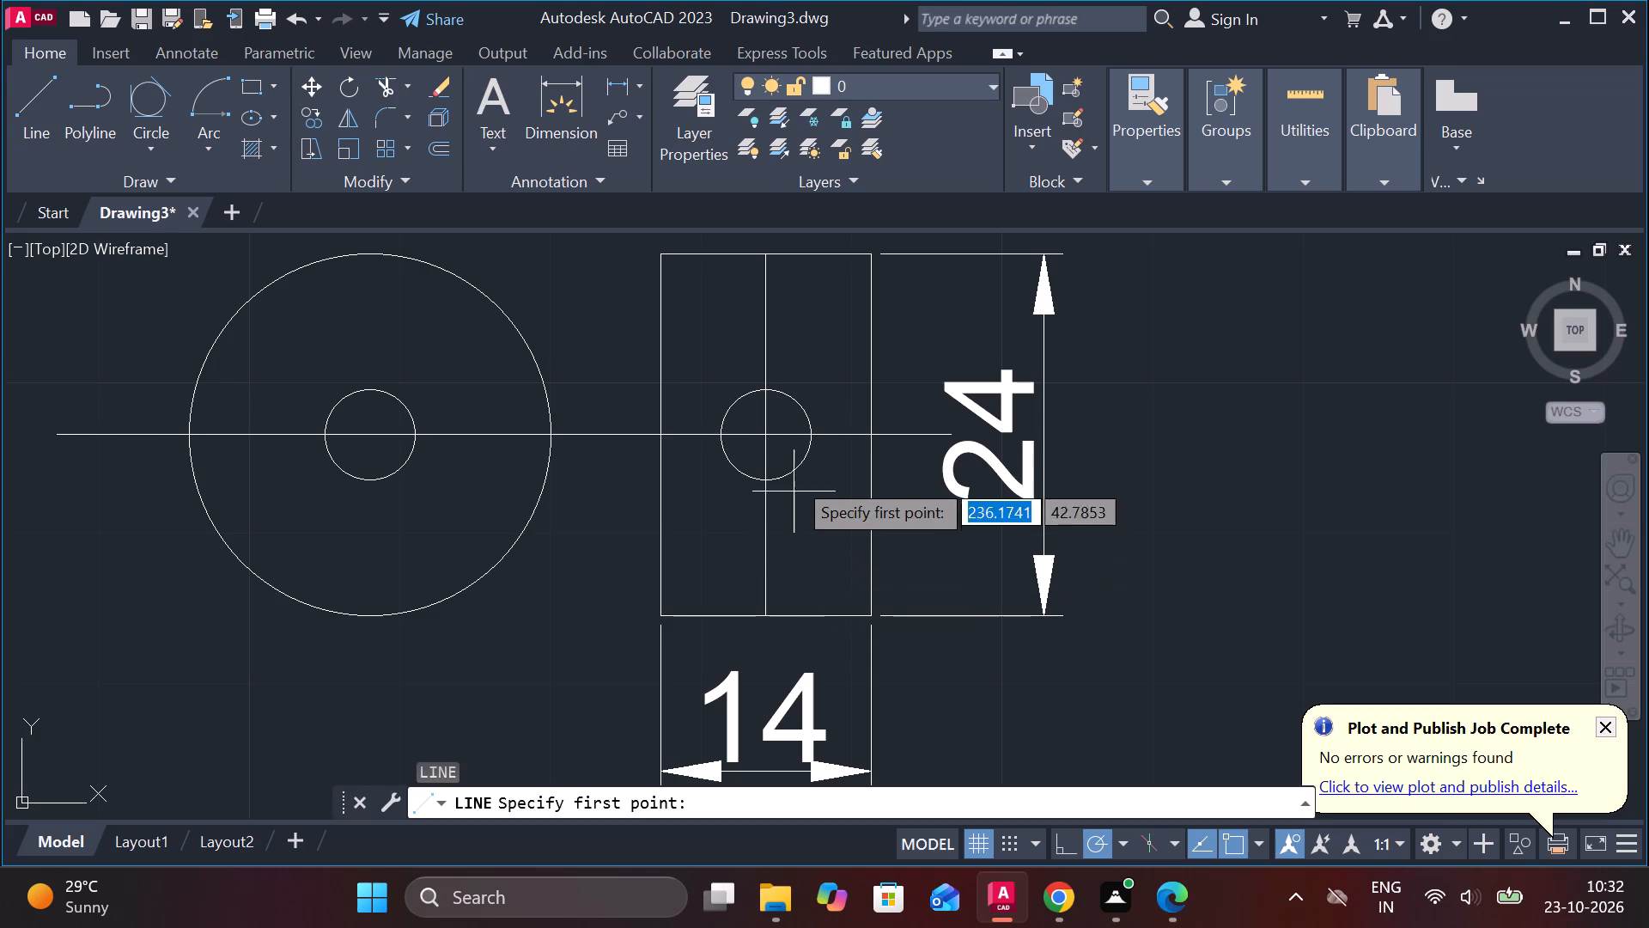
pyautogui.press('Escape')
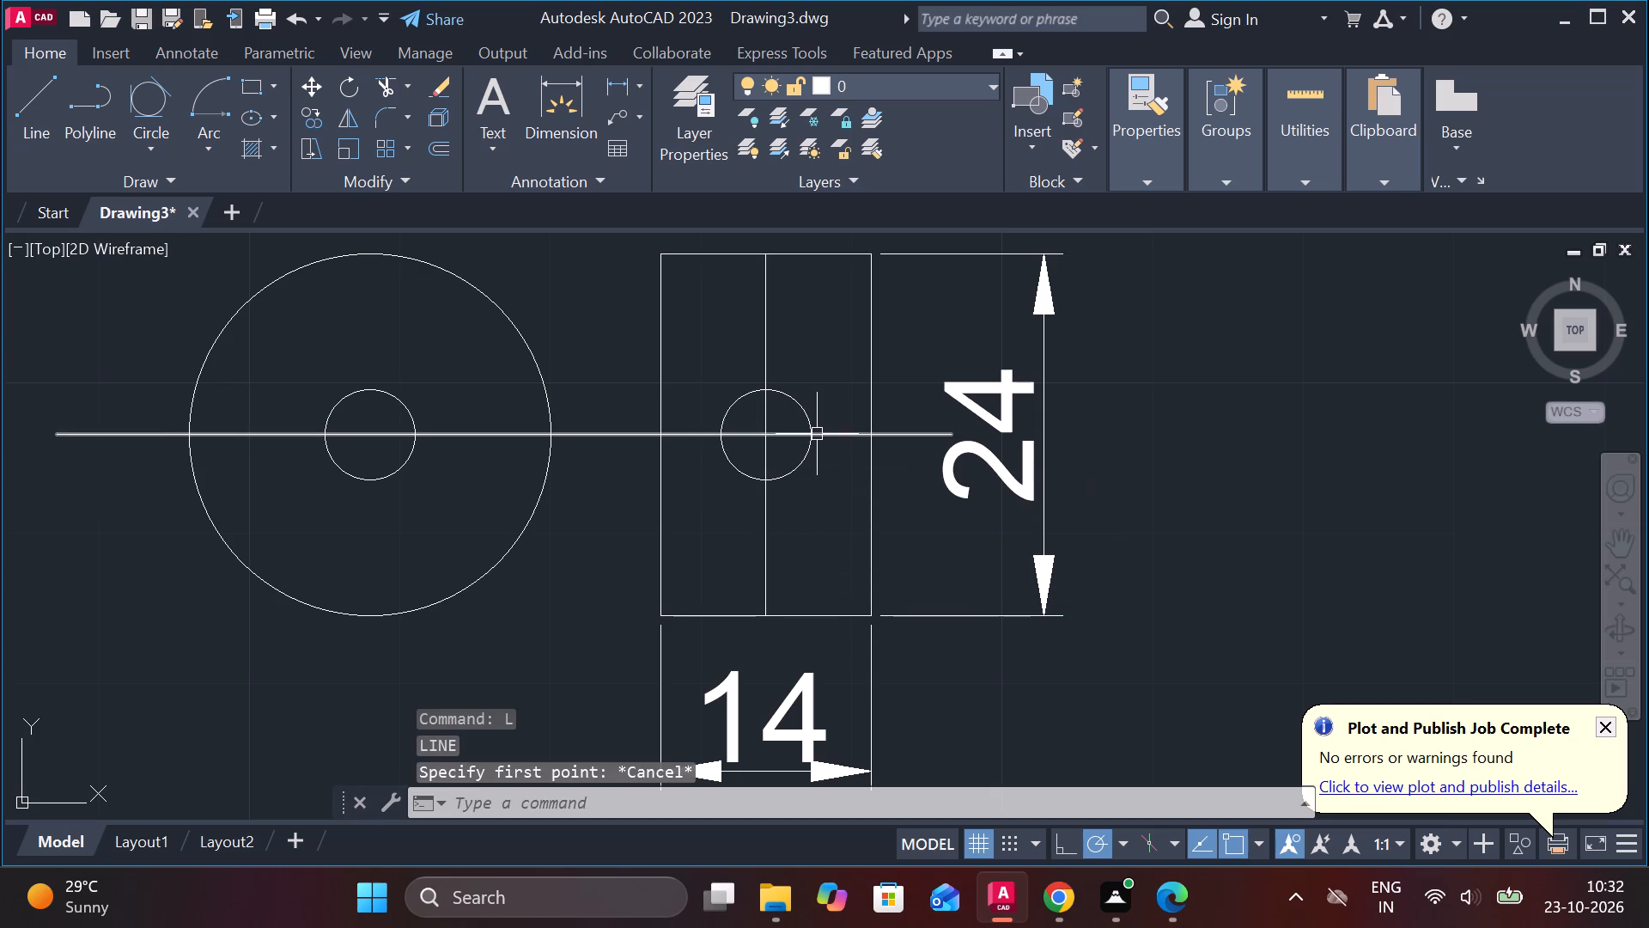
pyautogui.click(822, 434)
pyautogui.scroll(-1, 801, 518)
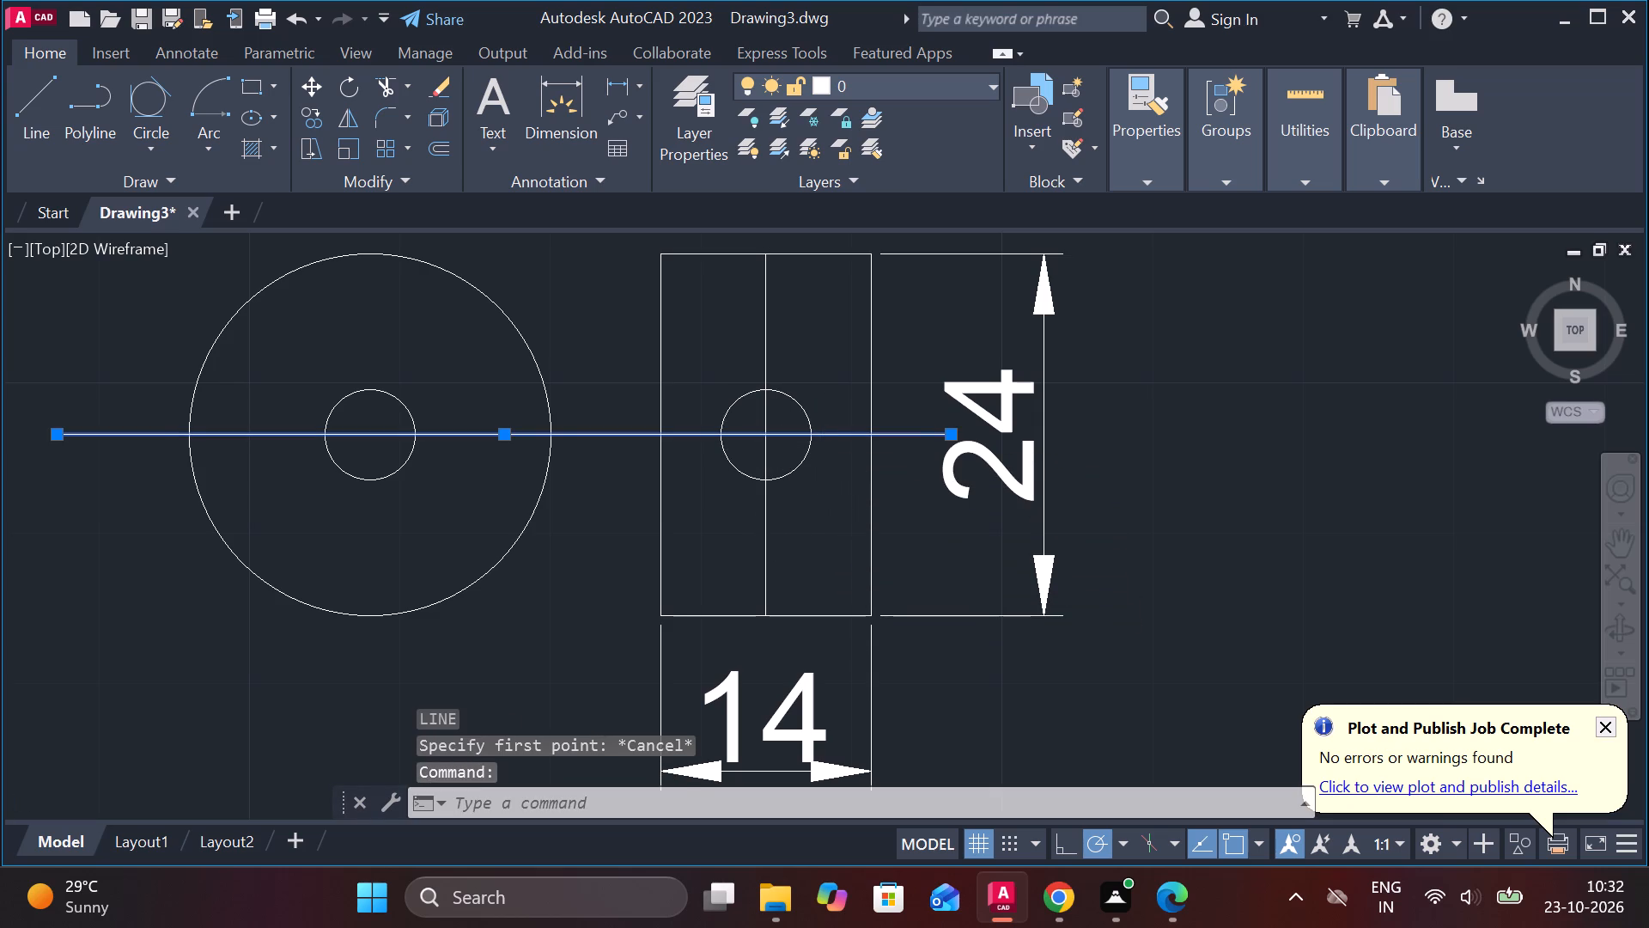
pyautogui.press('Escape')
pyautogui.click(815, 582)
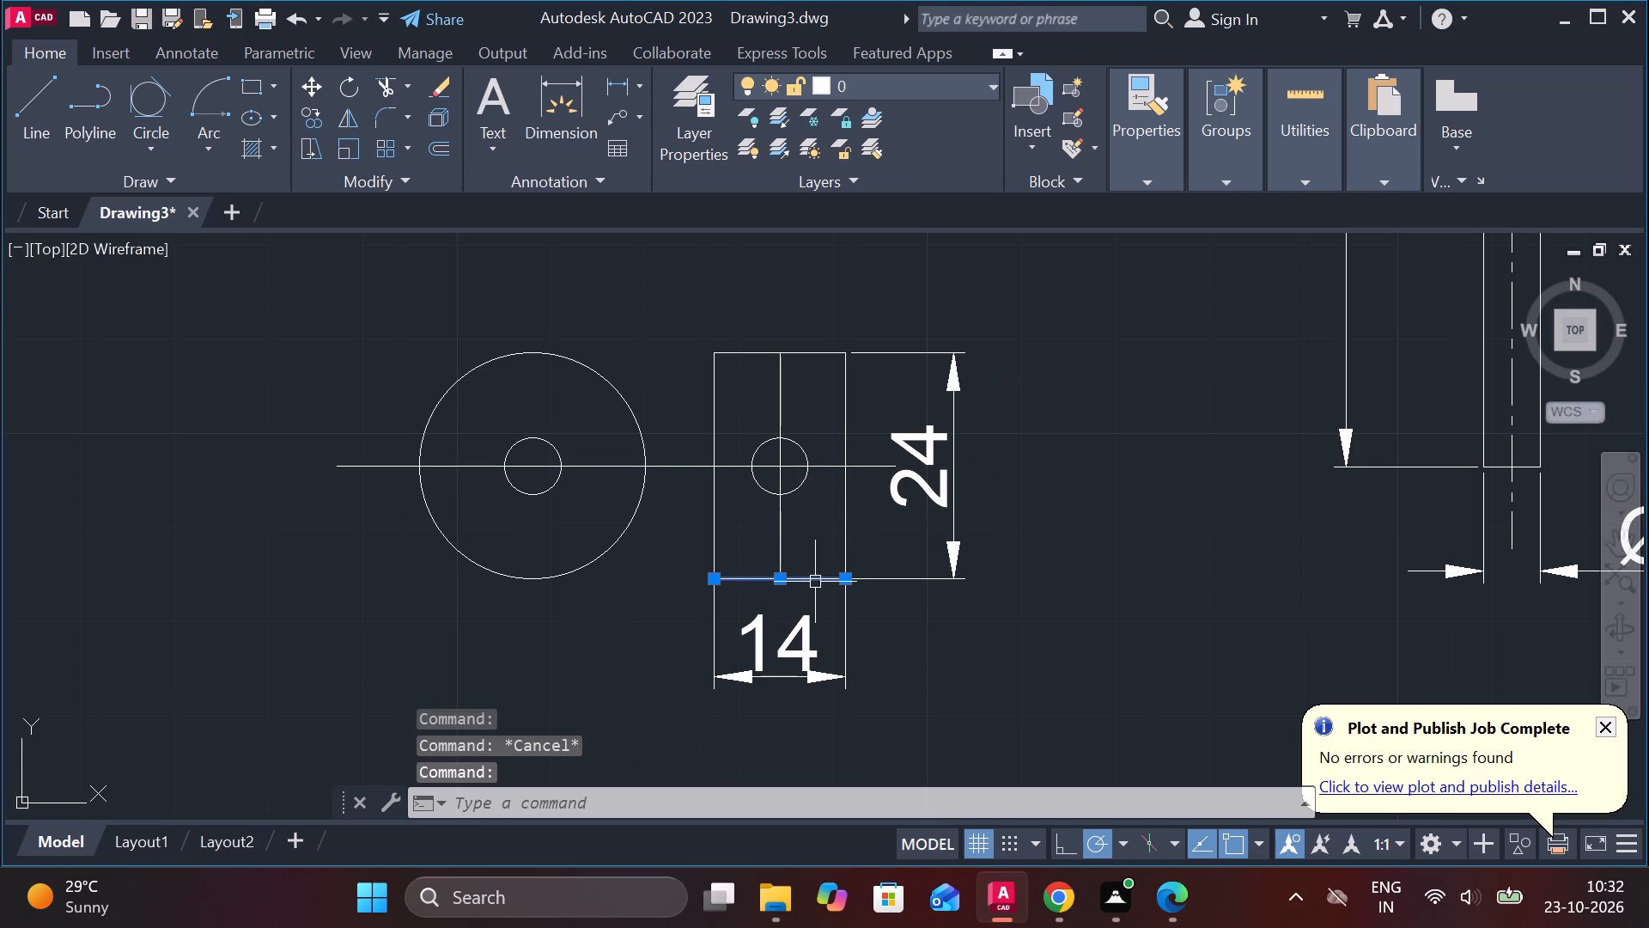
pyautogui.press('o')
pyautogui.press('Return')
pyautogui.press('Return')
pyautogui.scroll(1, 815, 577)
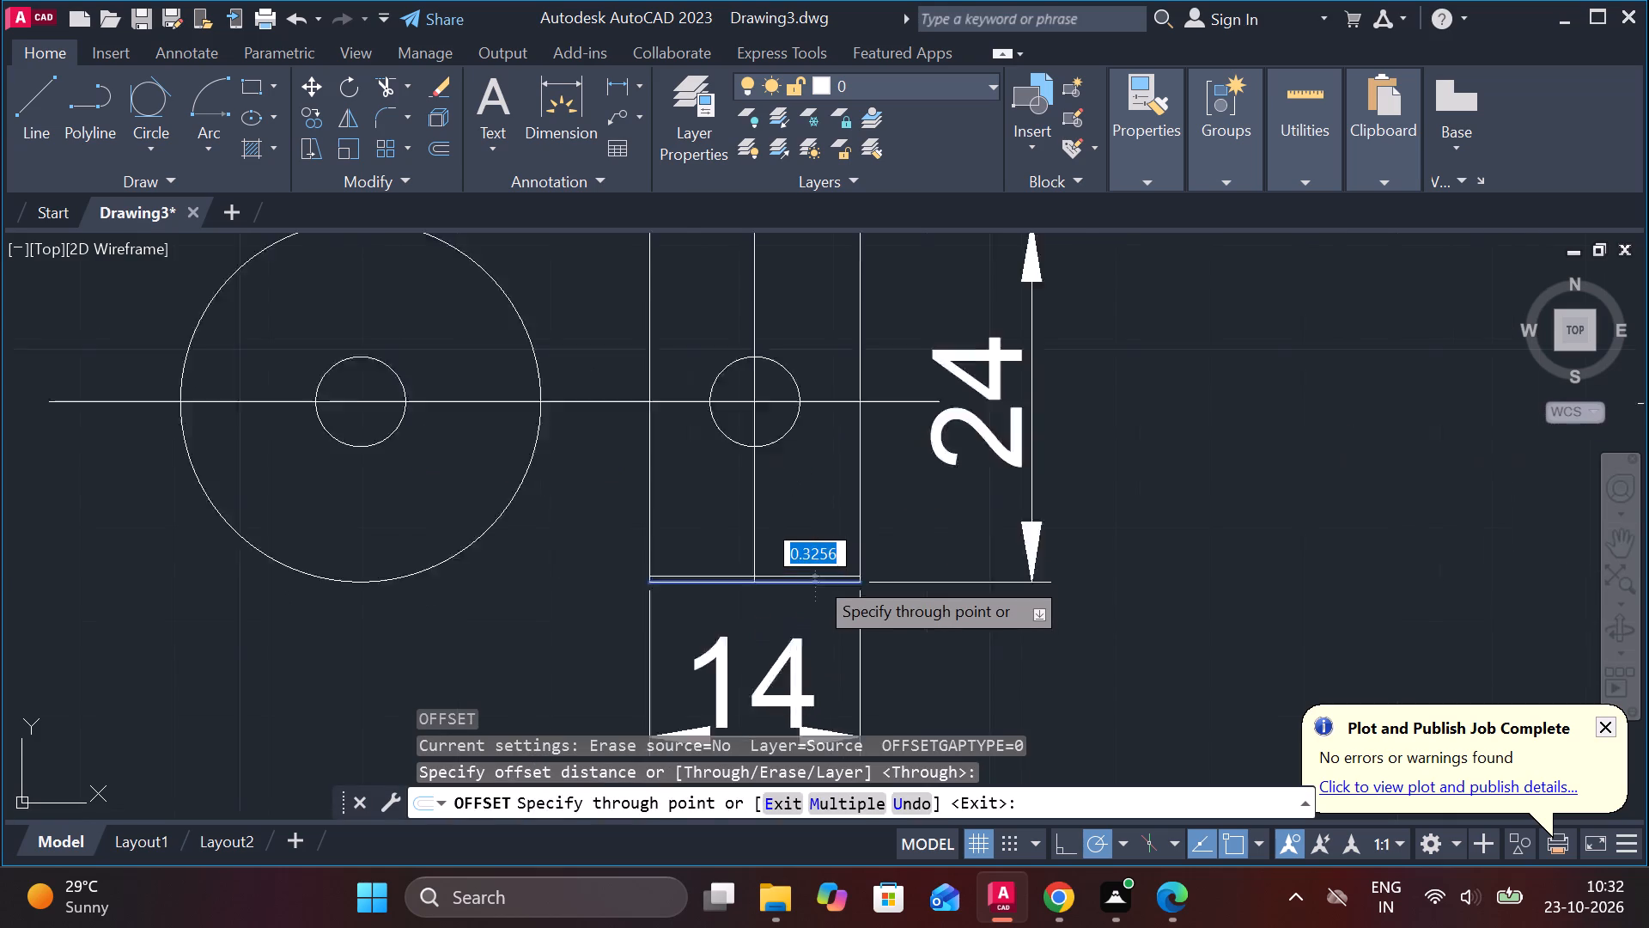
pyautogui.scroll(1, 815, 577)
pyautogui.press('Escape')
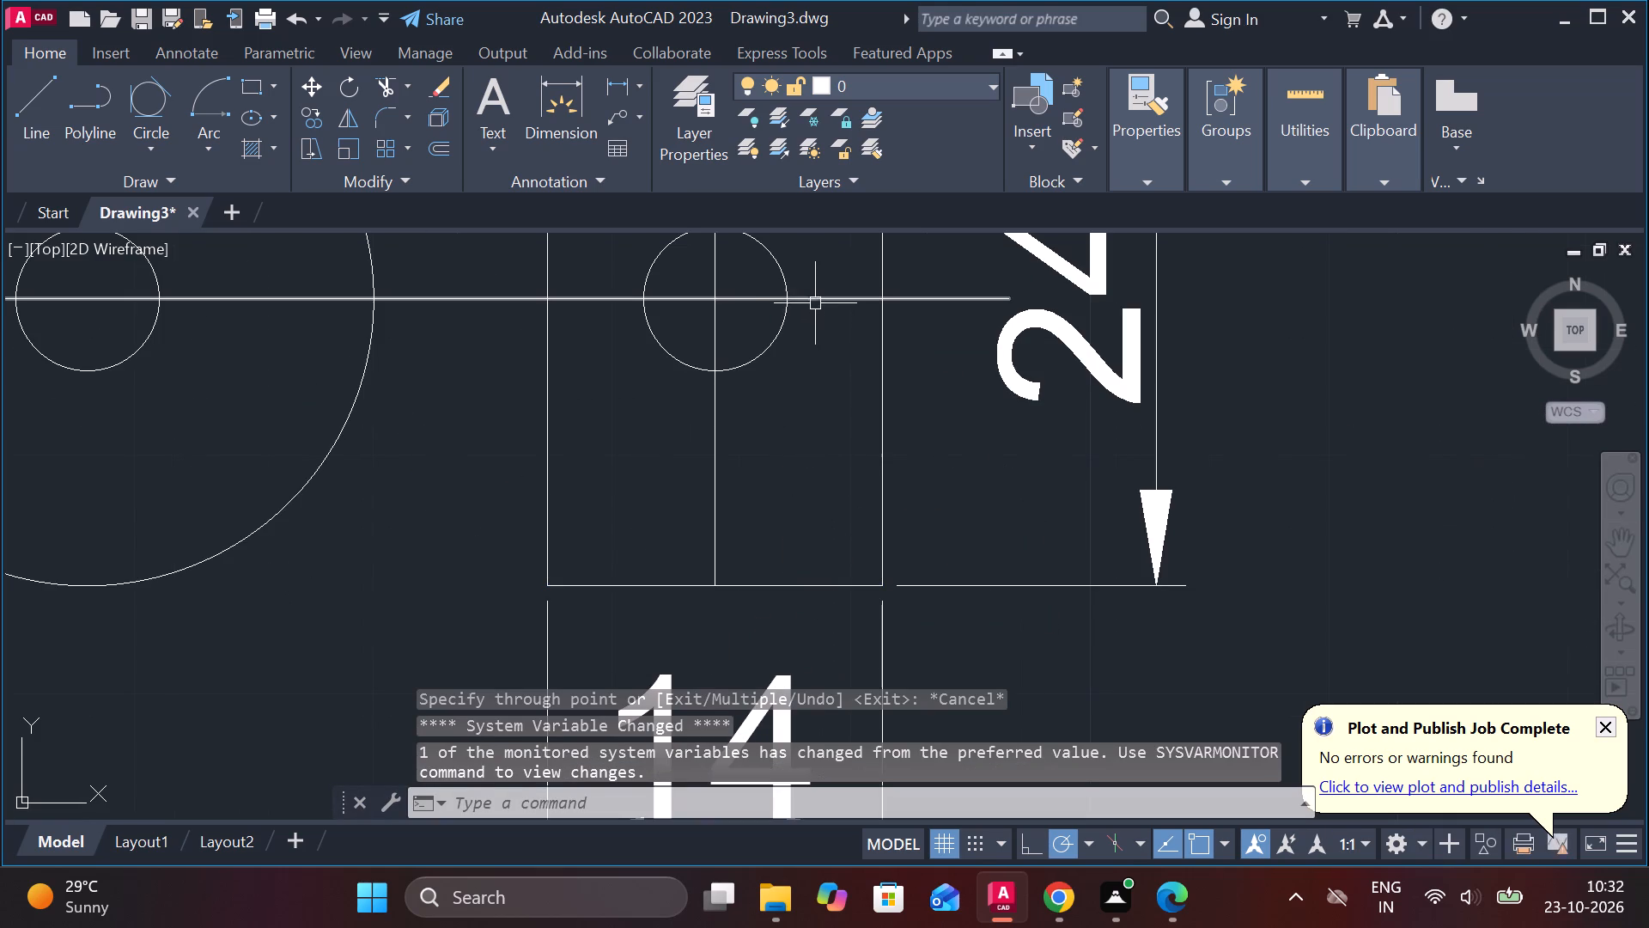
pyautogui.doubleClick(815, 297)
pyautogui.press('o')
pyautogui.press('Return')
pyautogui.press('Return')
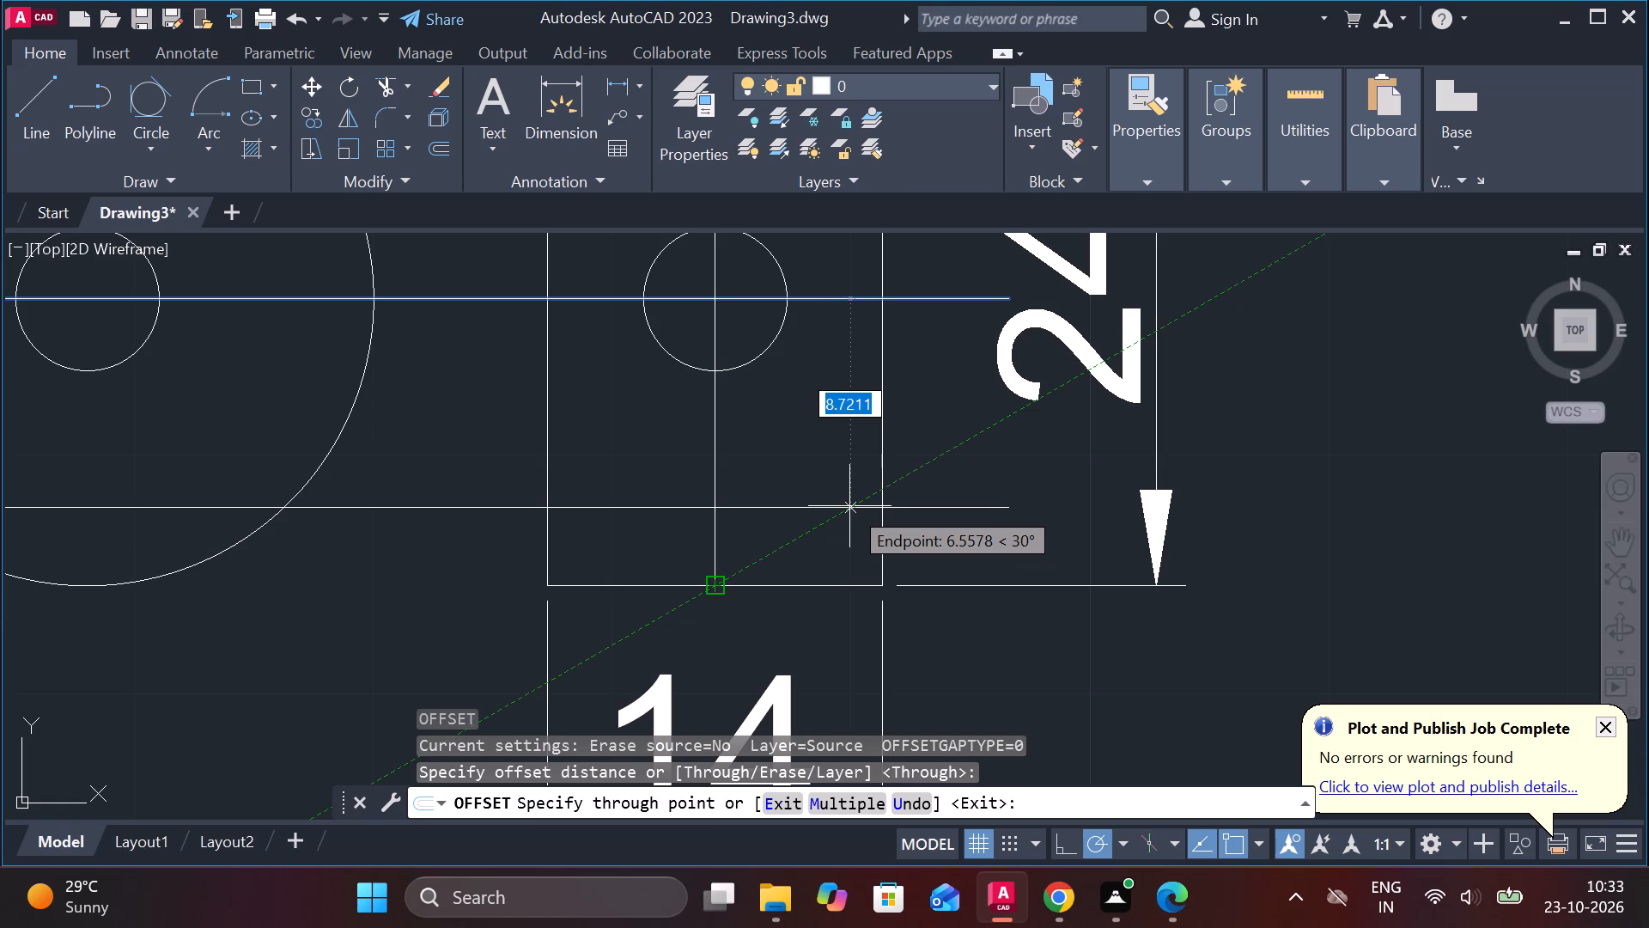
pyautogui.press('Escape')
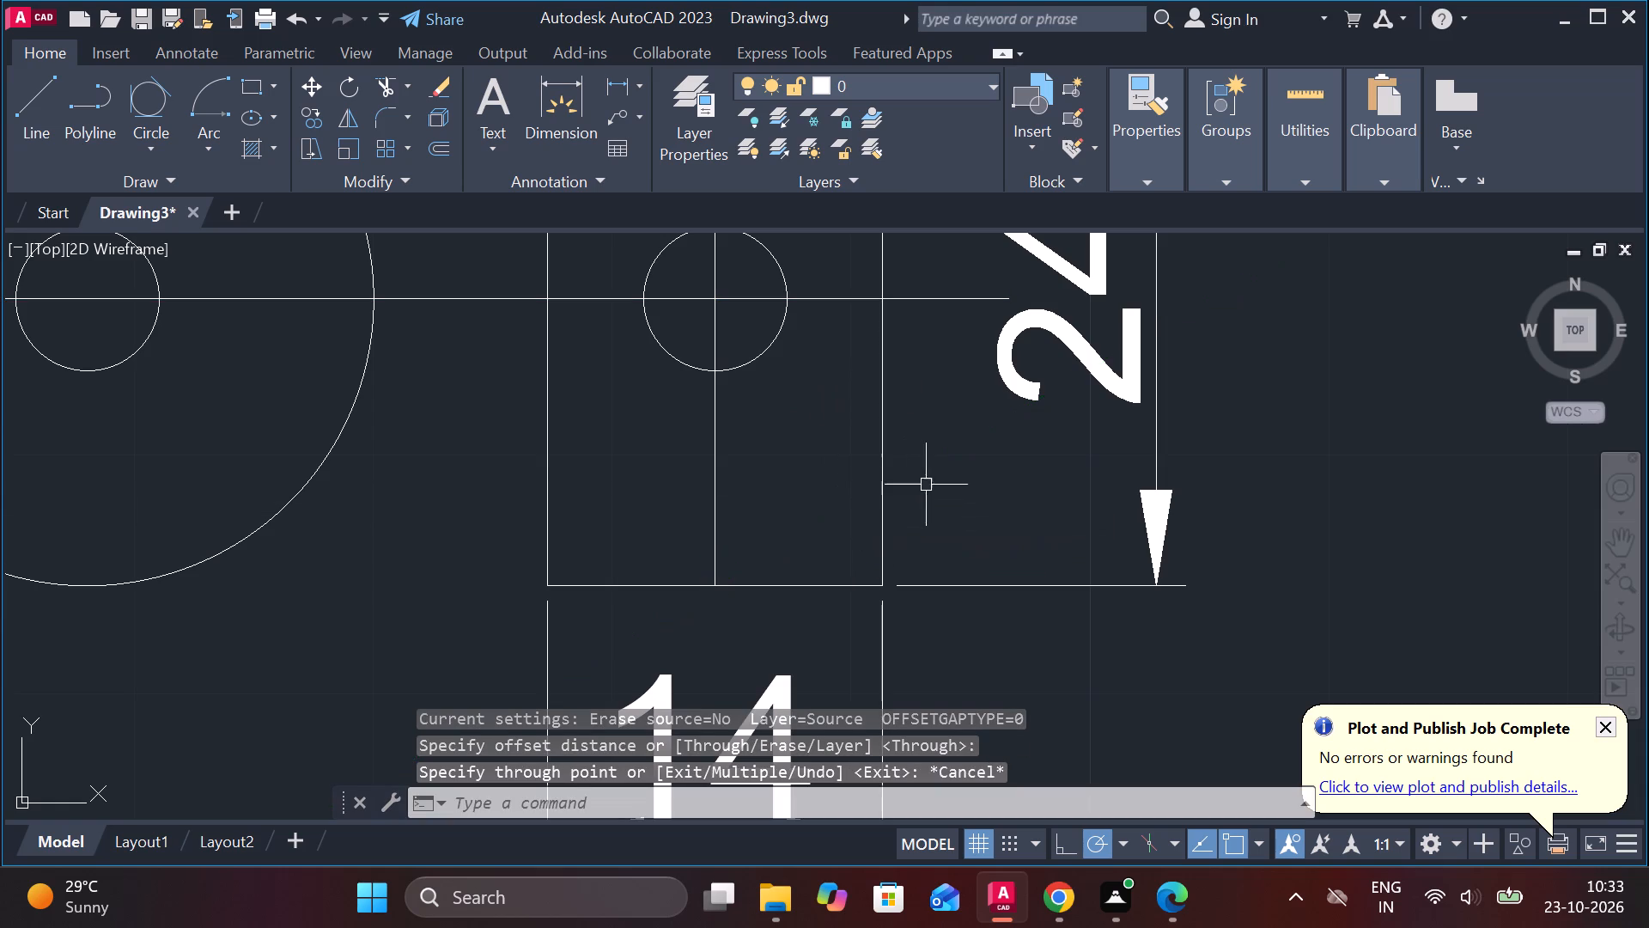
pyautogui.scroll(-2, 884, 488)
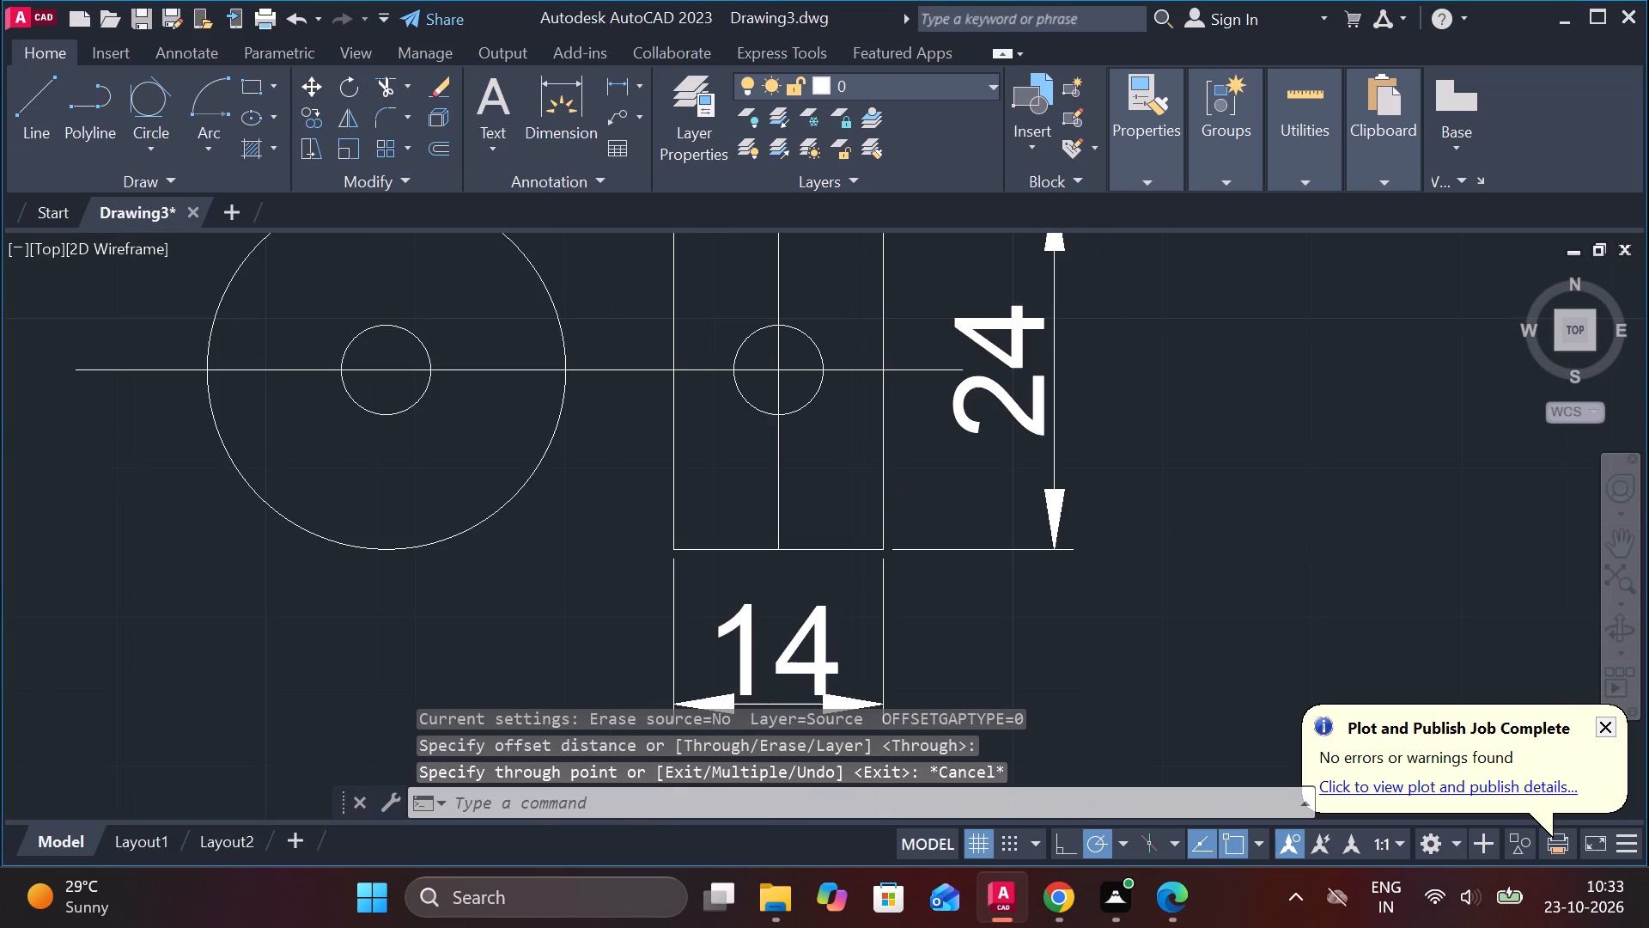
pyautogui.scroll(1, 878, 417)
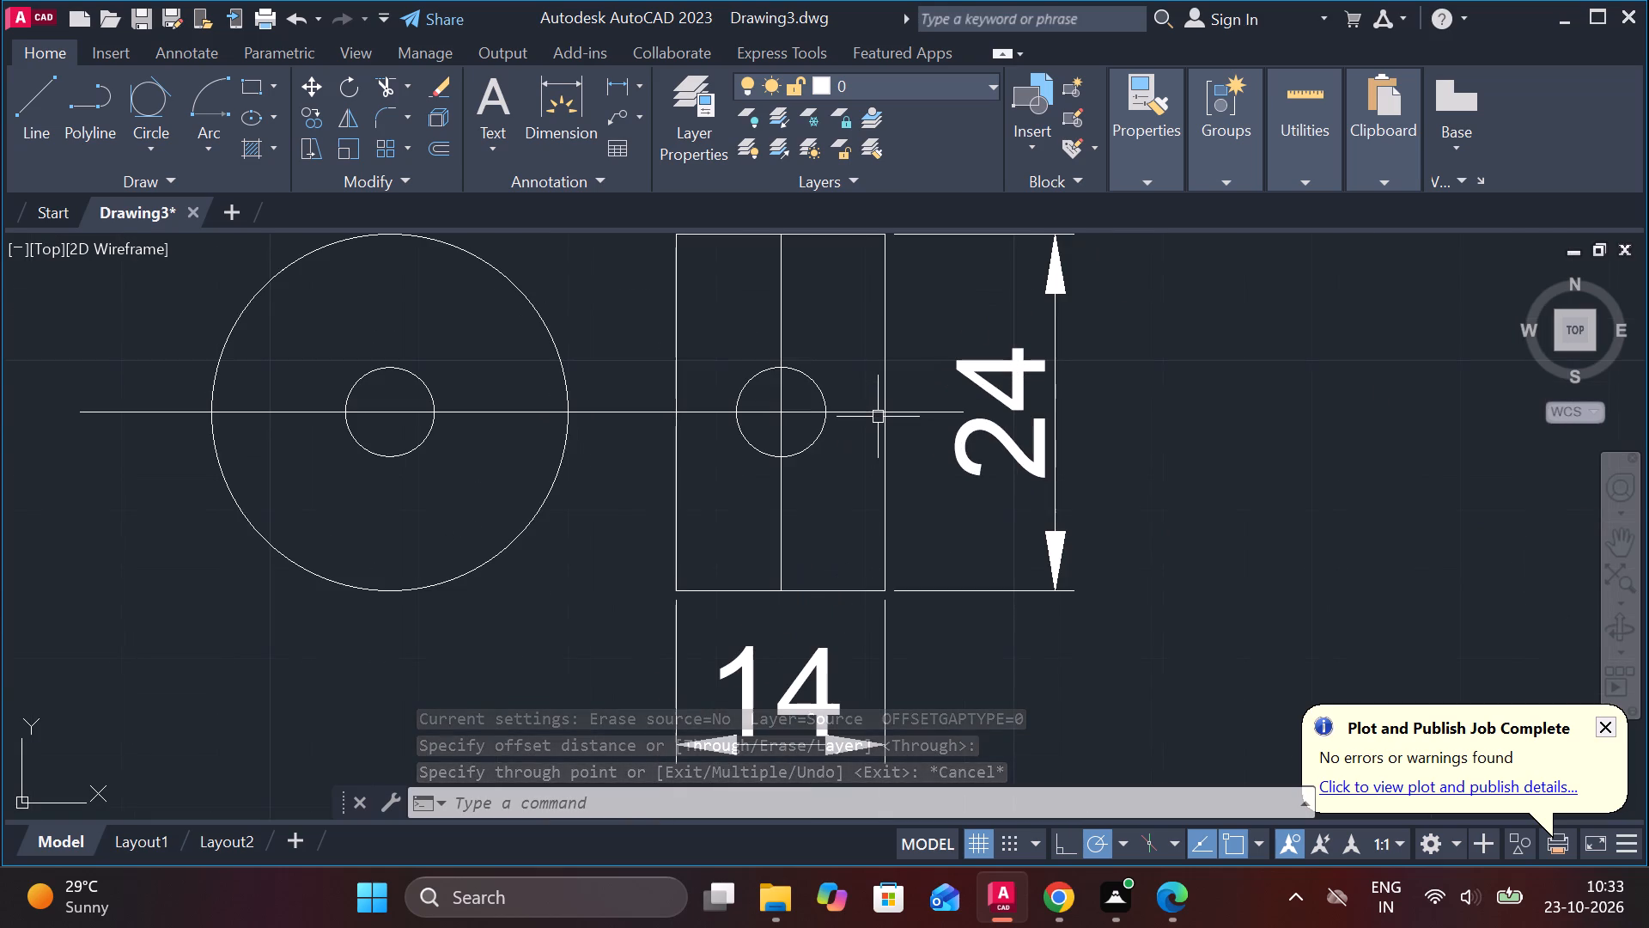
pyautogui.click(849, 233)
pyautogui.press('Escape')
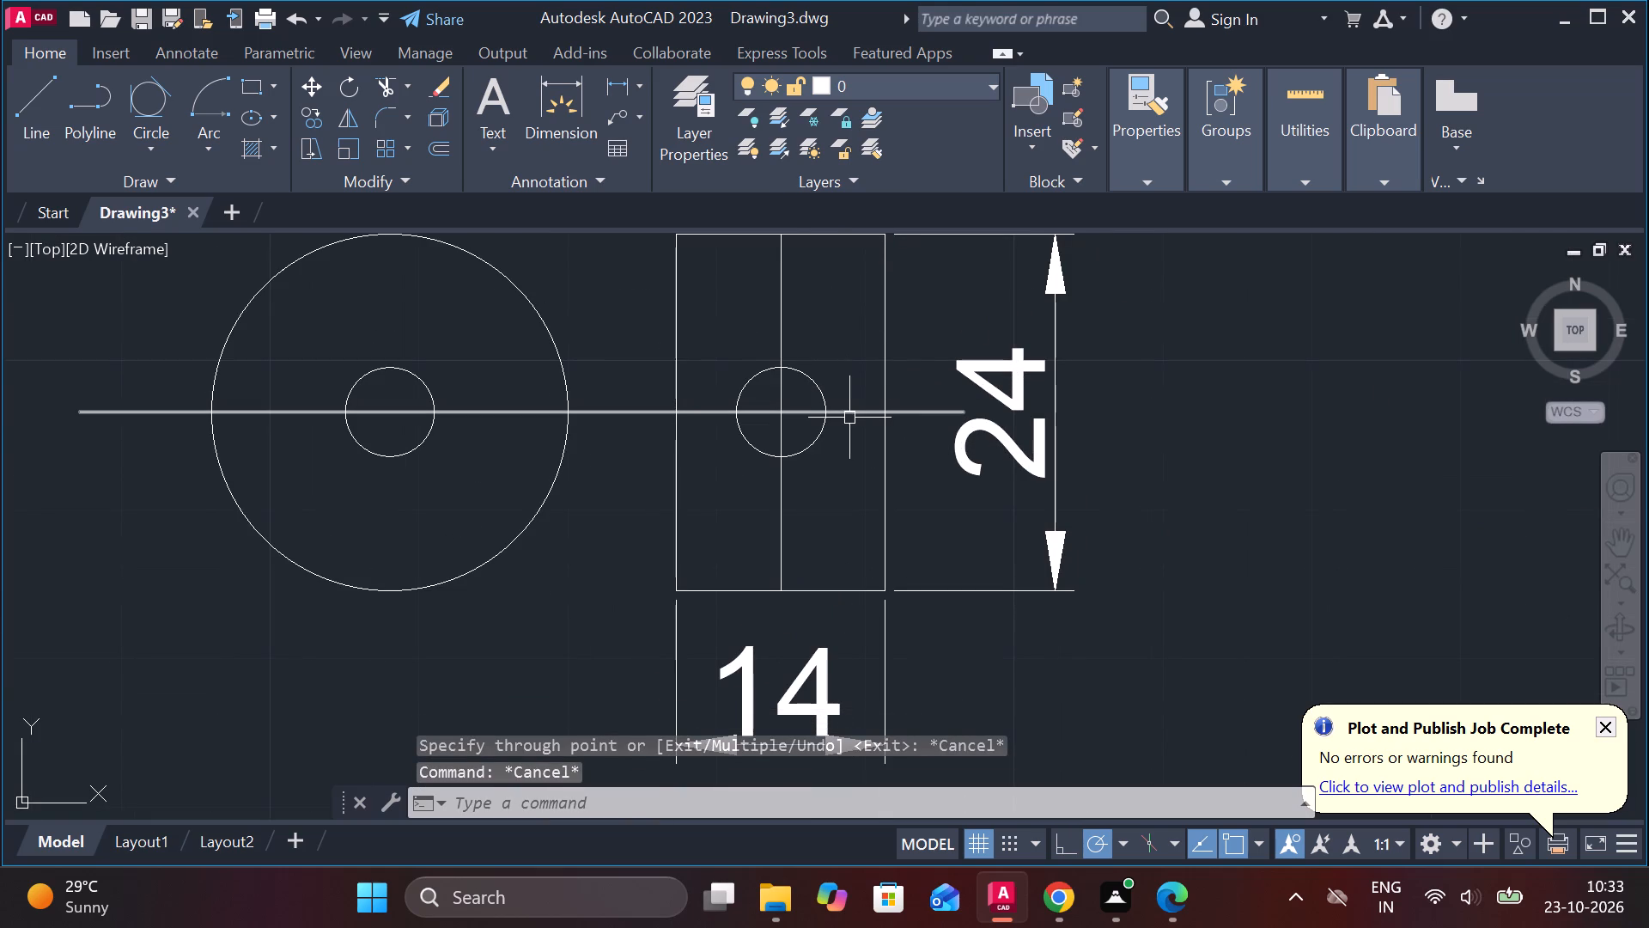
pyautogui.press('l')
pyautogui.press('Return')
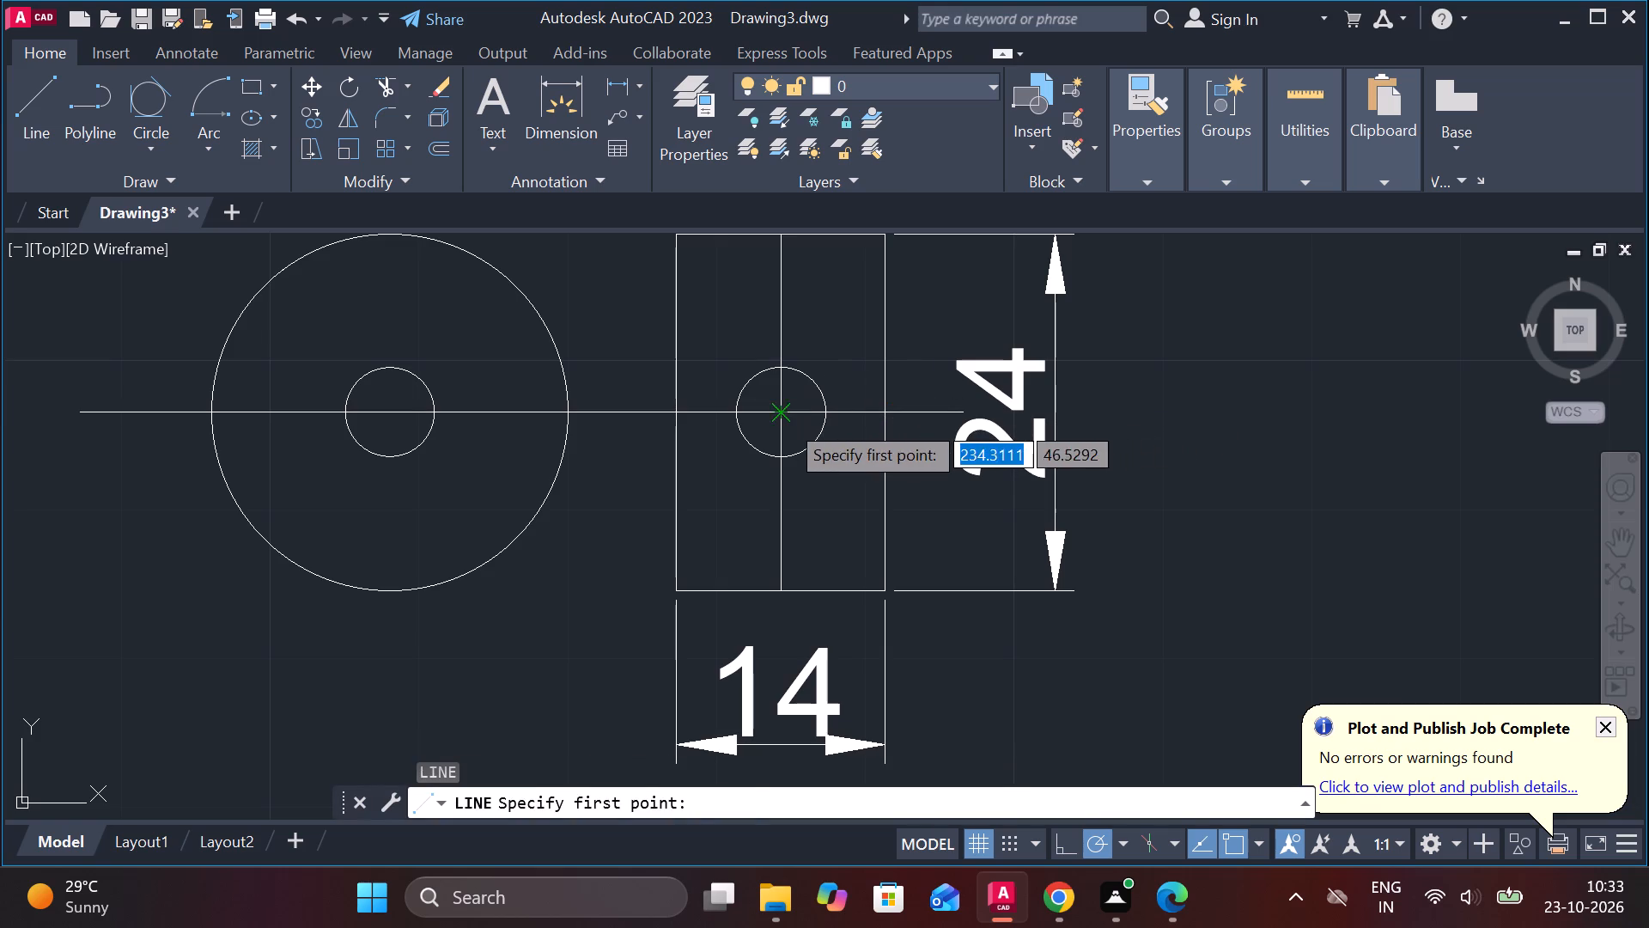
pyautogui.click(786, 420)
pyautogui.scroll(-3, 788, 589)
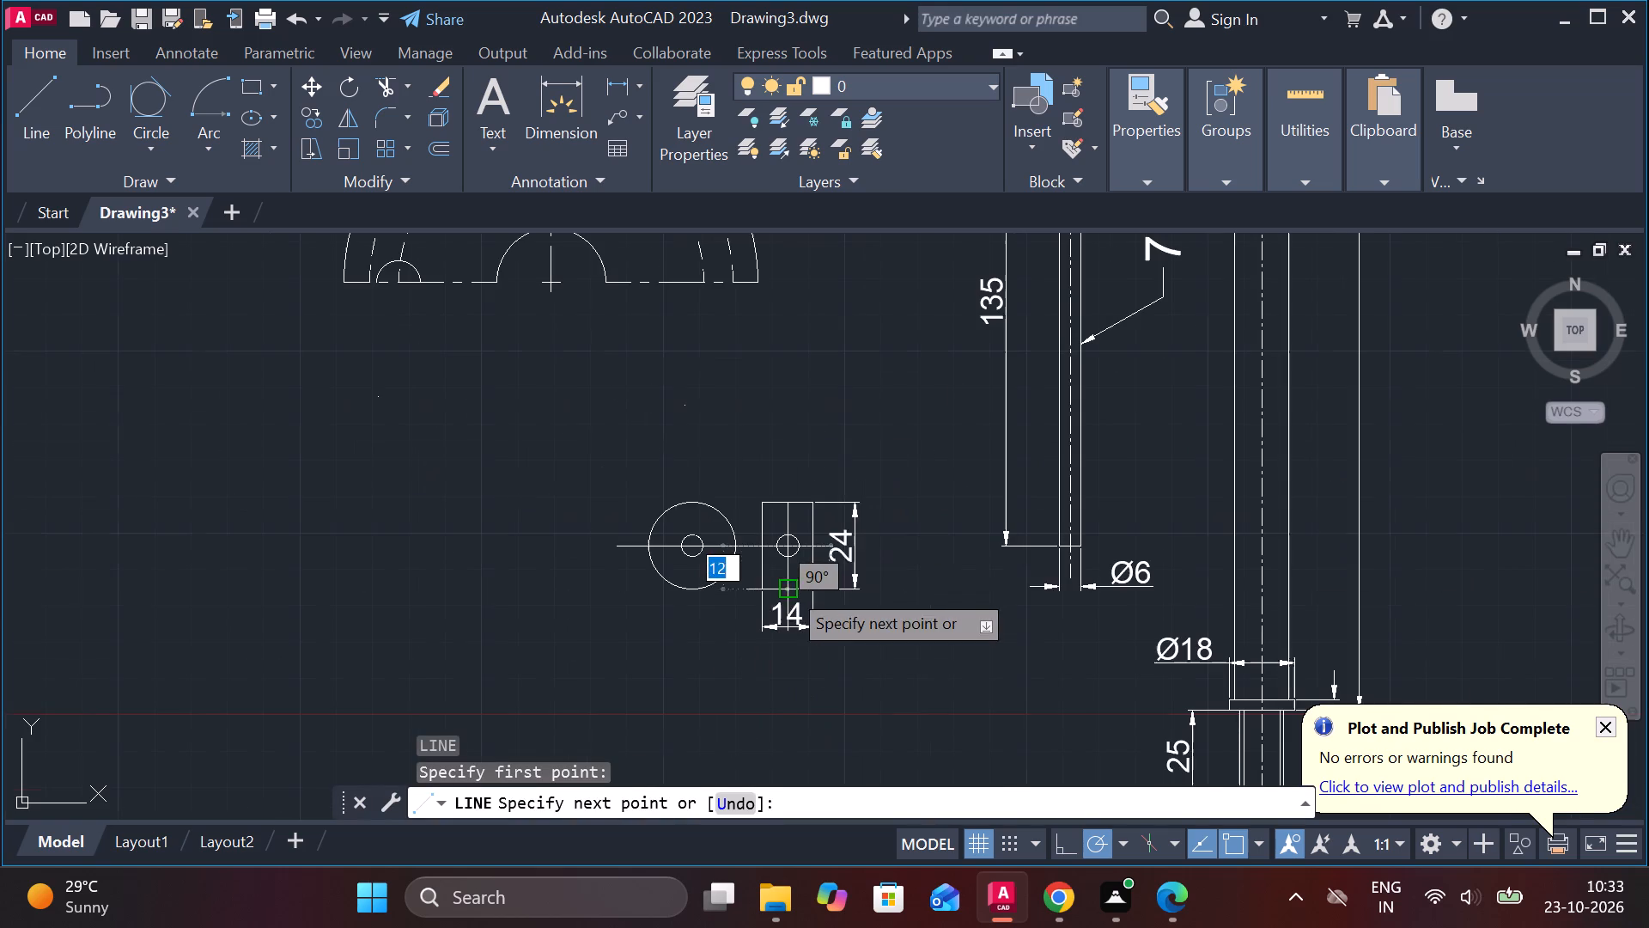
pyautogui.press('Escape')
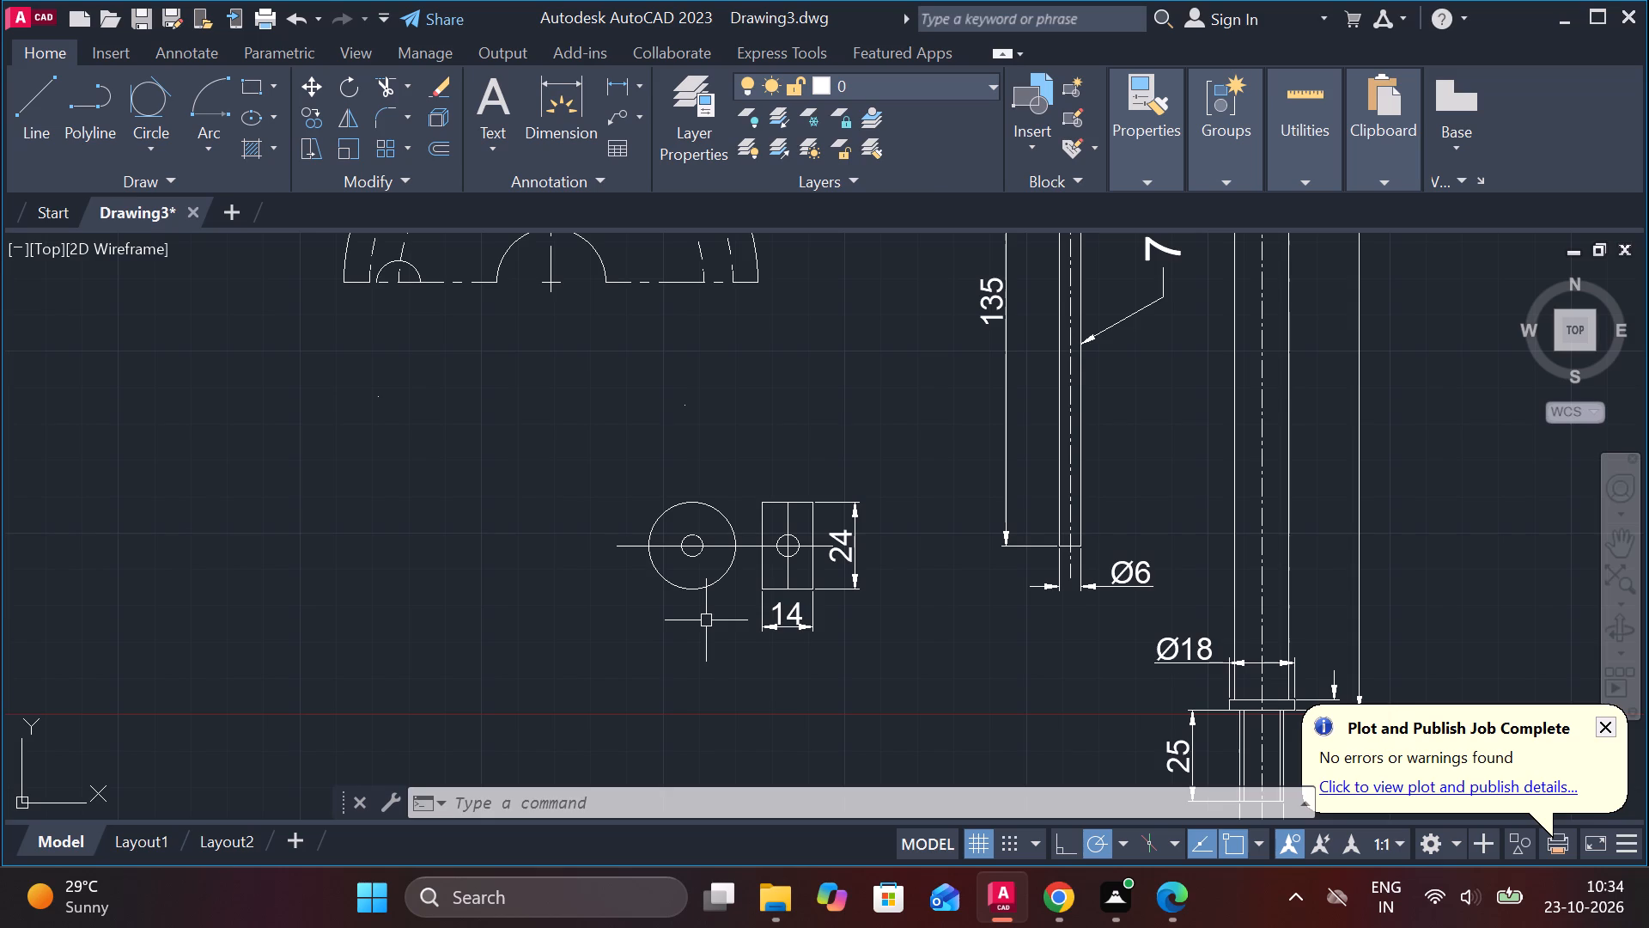
# Draw a closed rectangle from lines, 44 wide and 25 high, in the empty area to the right of the long rod.
pyautogui.scroll(-1, 720, 639)
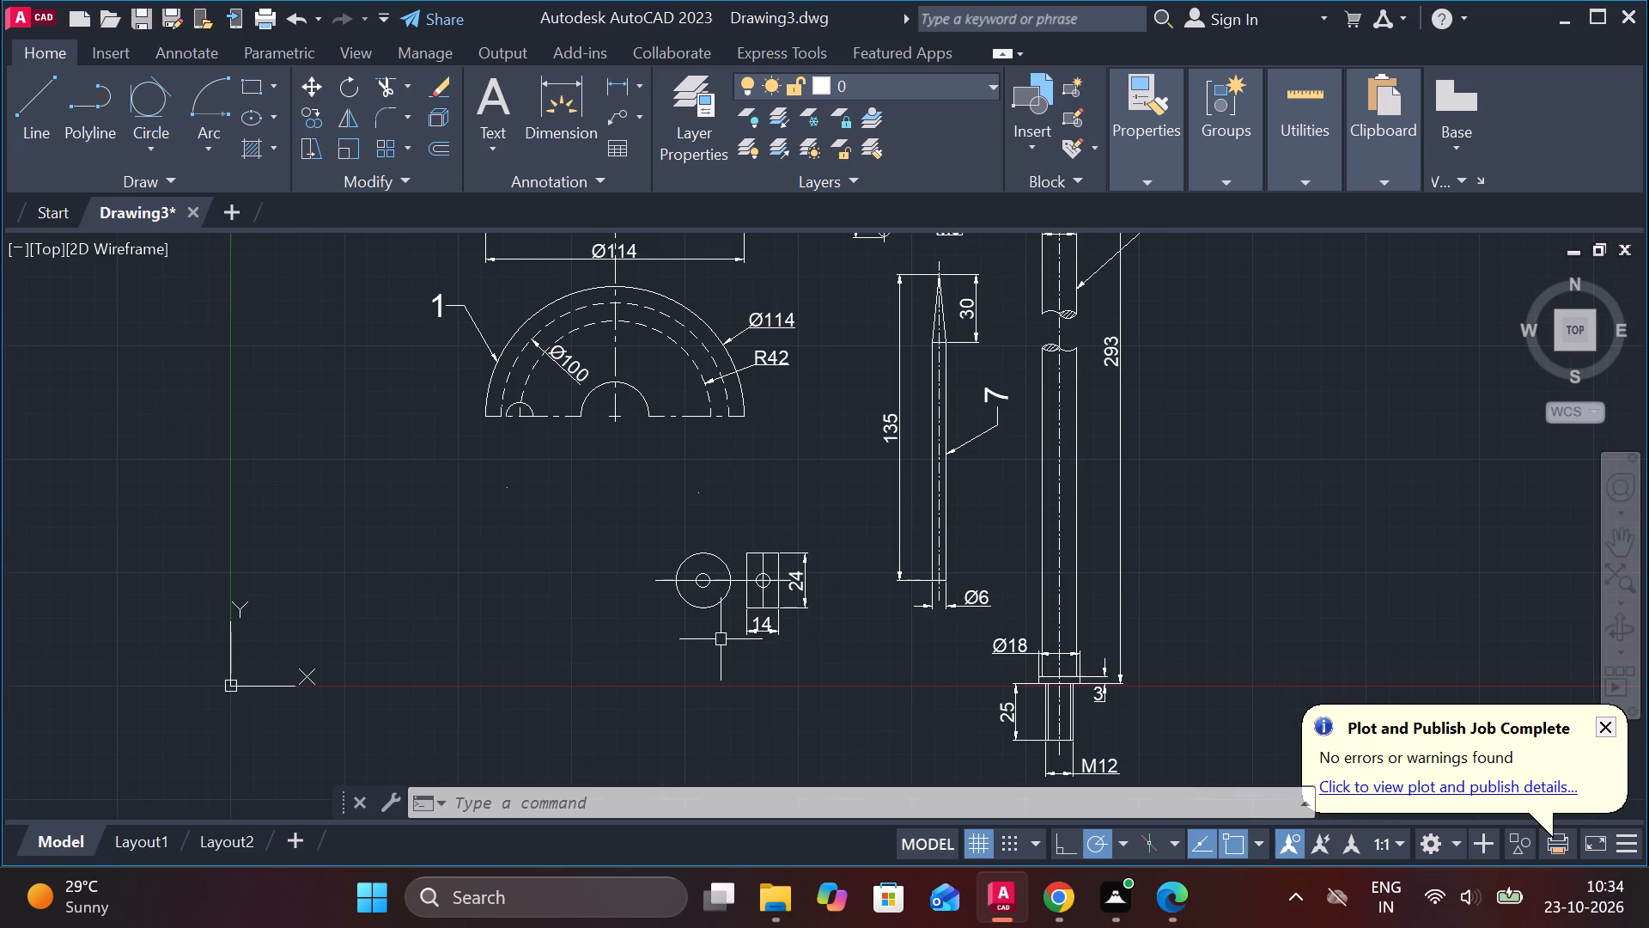
pyautogui.moveTo(911, 634); pyautogui.dragTo(931, 638, button='middle')
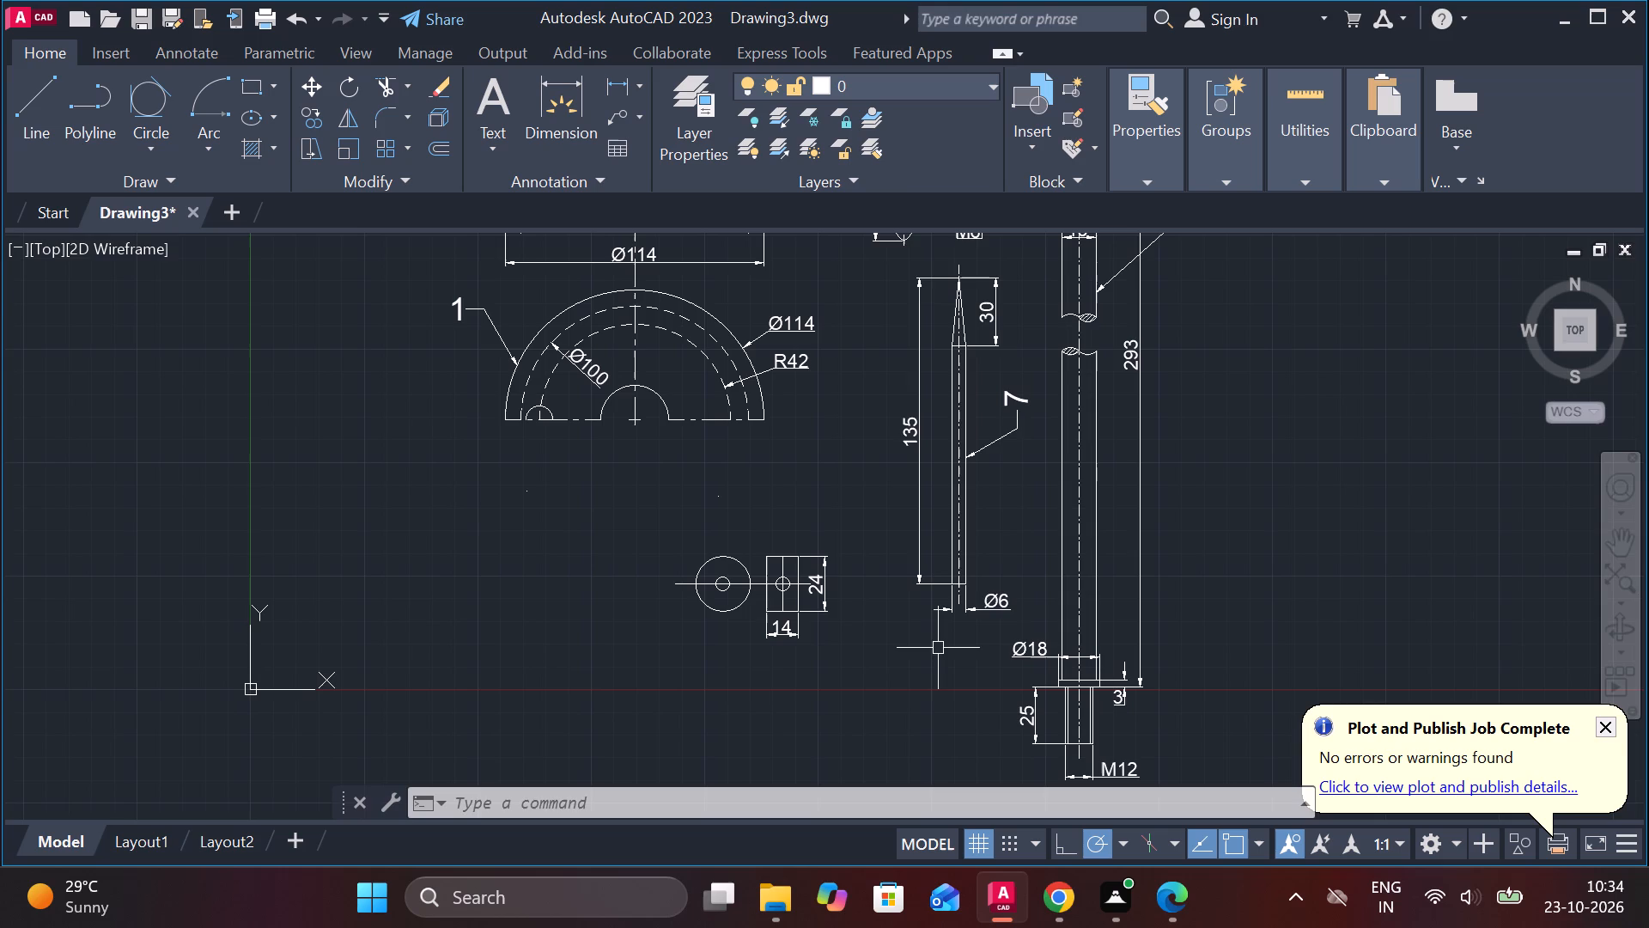
pyautogui.scroll(1, 1001, 522)
pyautogui.scroll(-1, 1001, 522)
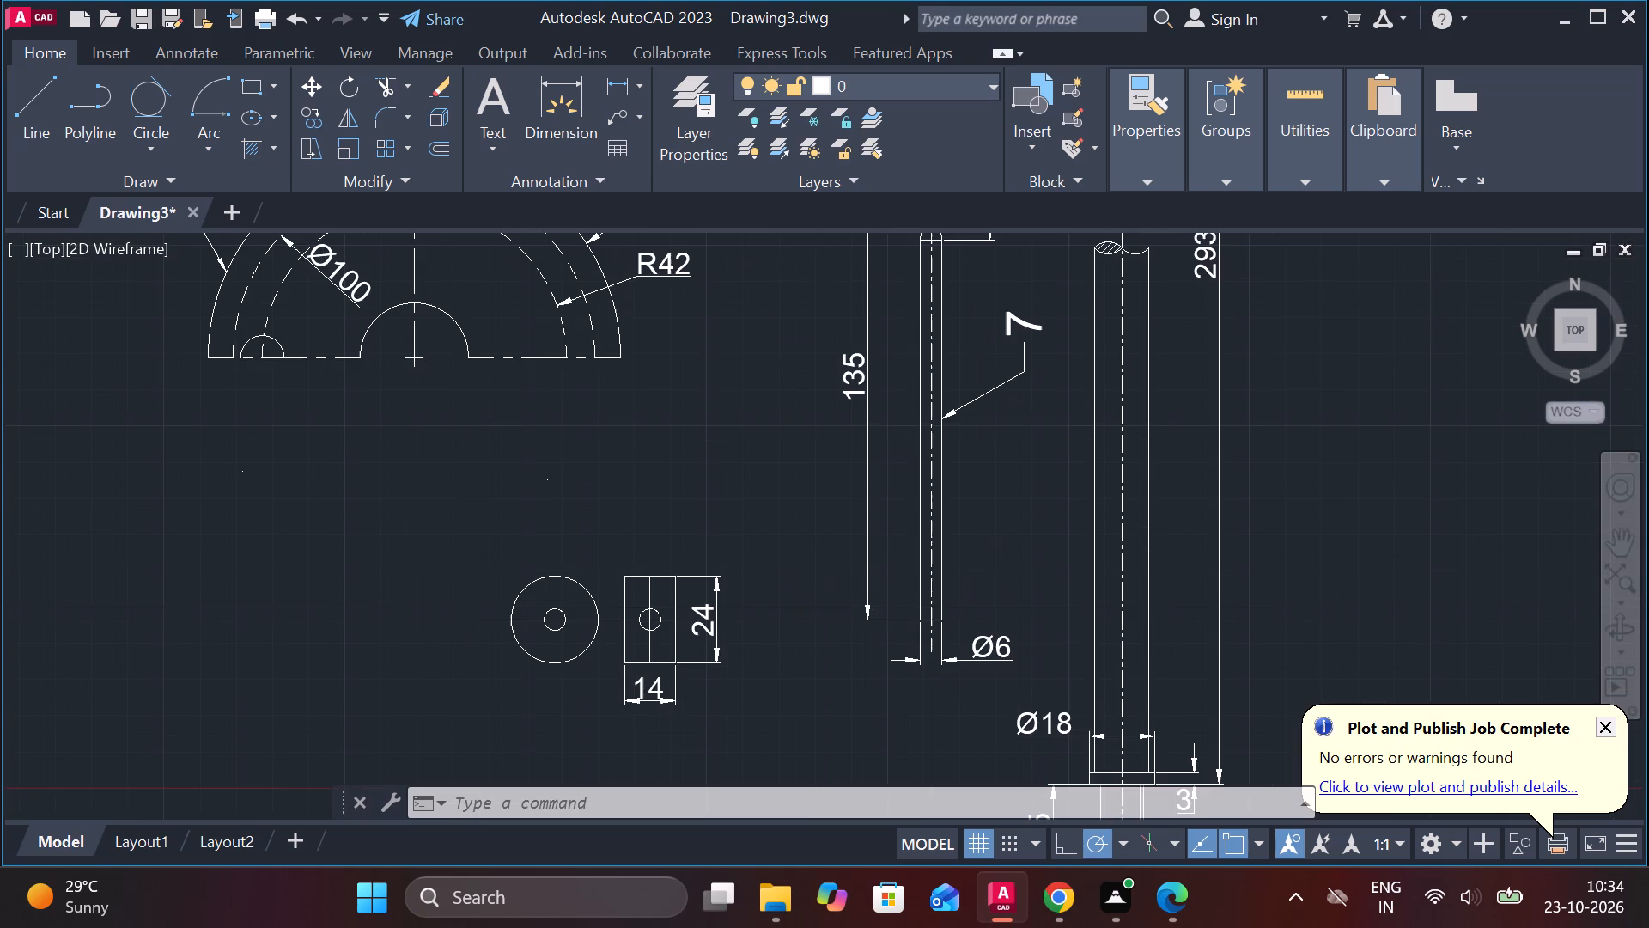
pyautogui.moveTo(983, 544); pyautogui.dragTo(908, 544, button='middle')
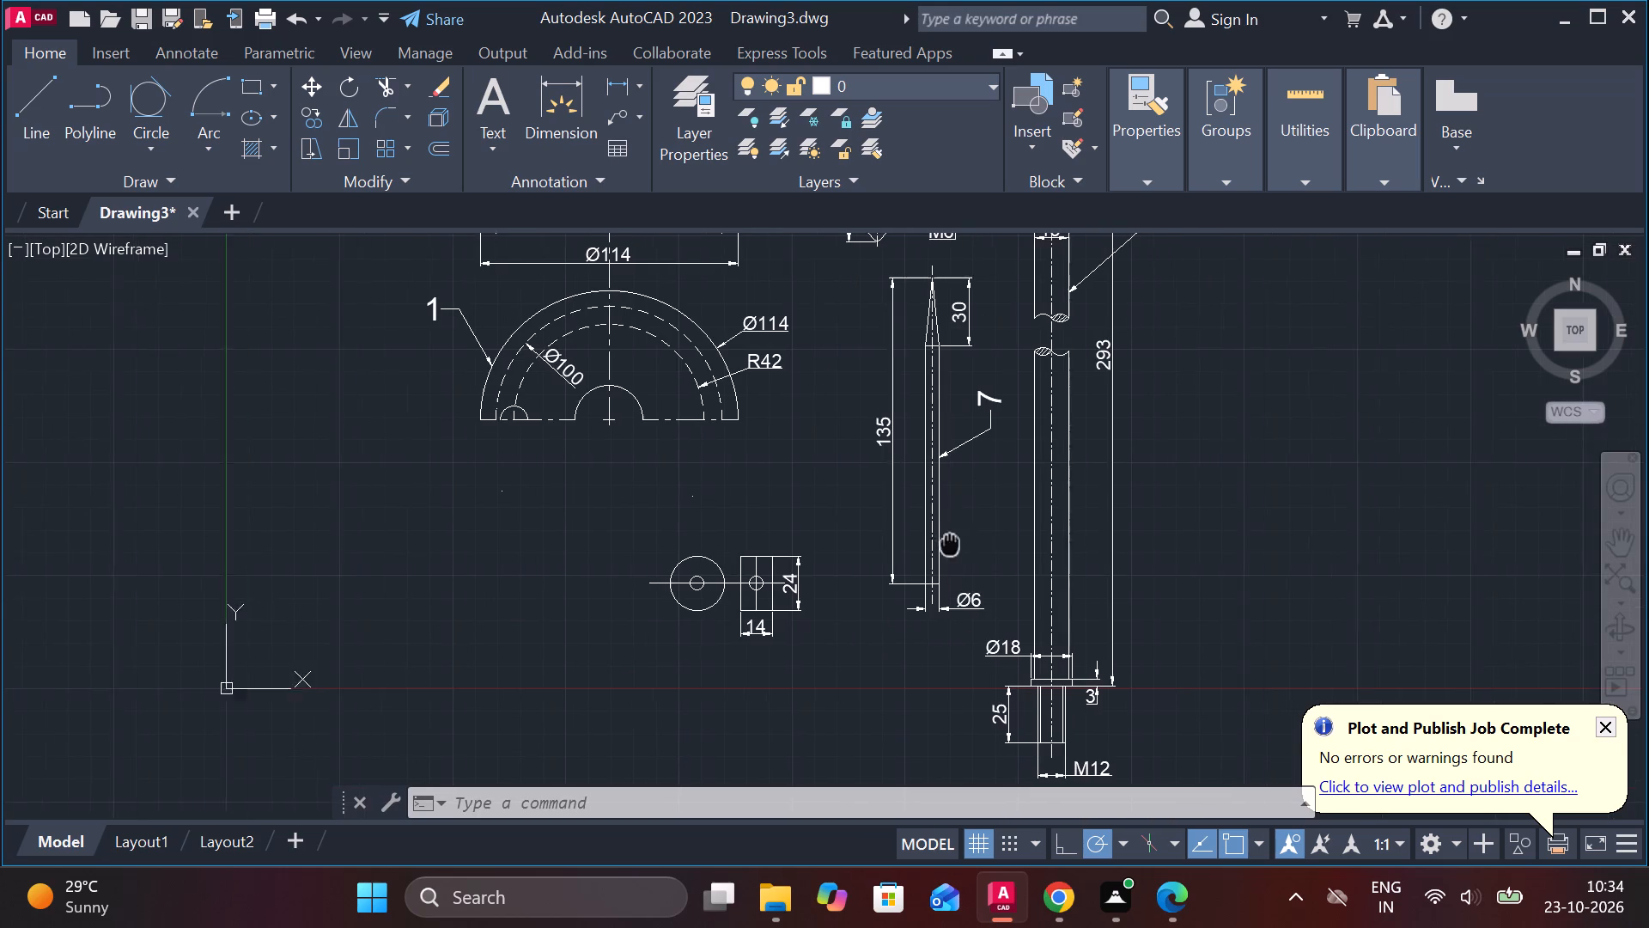
pyautogui.moveTo(908, 544); pyautogui.dragTo(531, 491, button='middle')
pyautogui.moveTo(858, 485); pyautogui.dragTo(673, 421, button='middle')
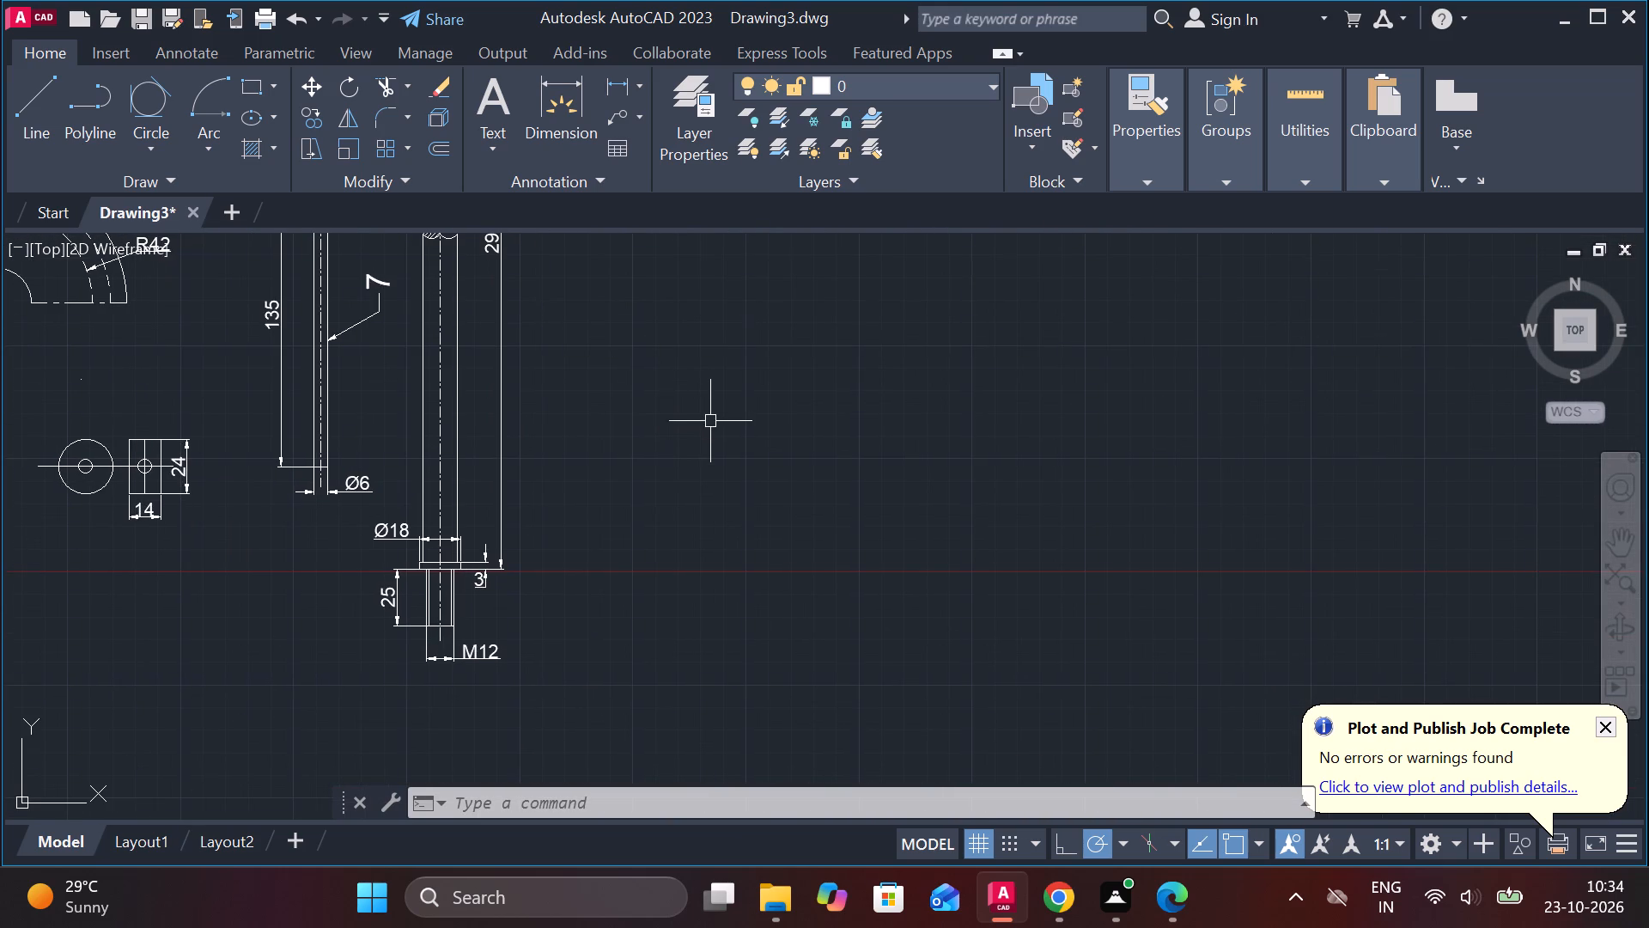
pyautogui.moveTo(854, 467); pyautogui.dragTo(803, 485, button='middle')
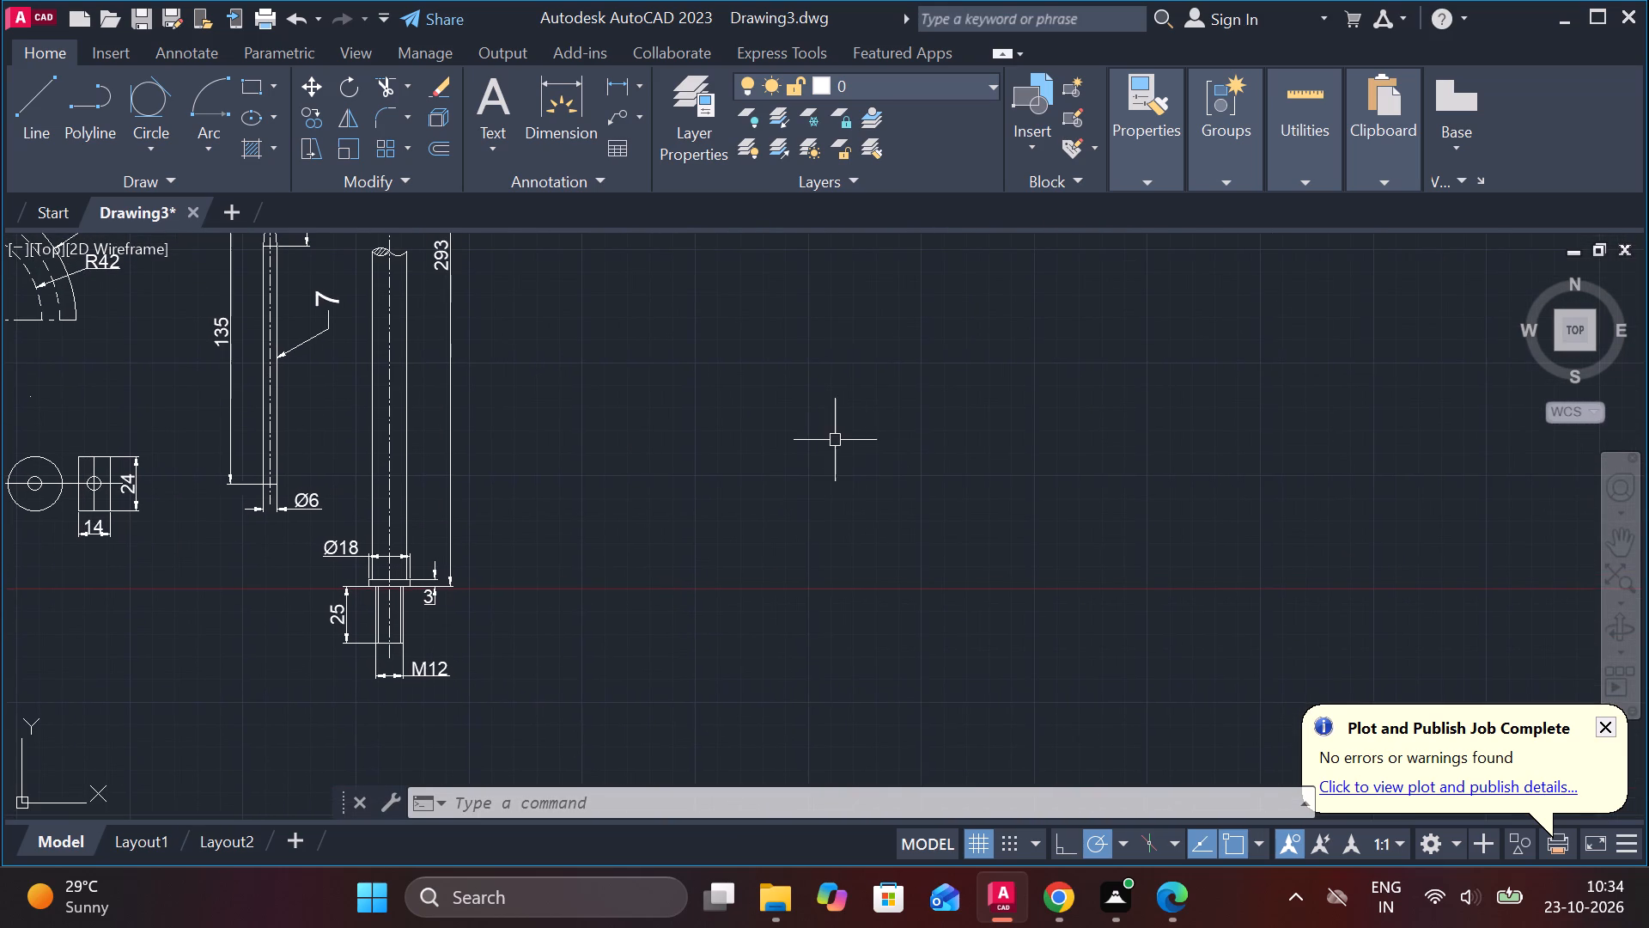
pyautogui.press('Escape')
pyautogui.press('l')
pyautogui.press('Return')
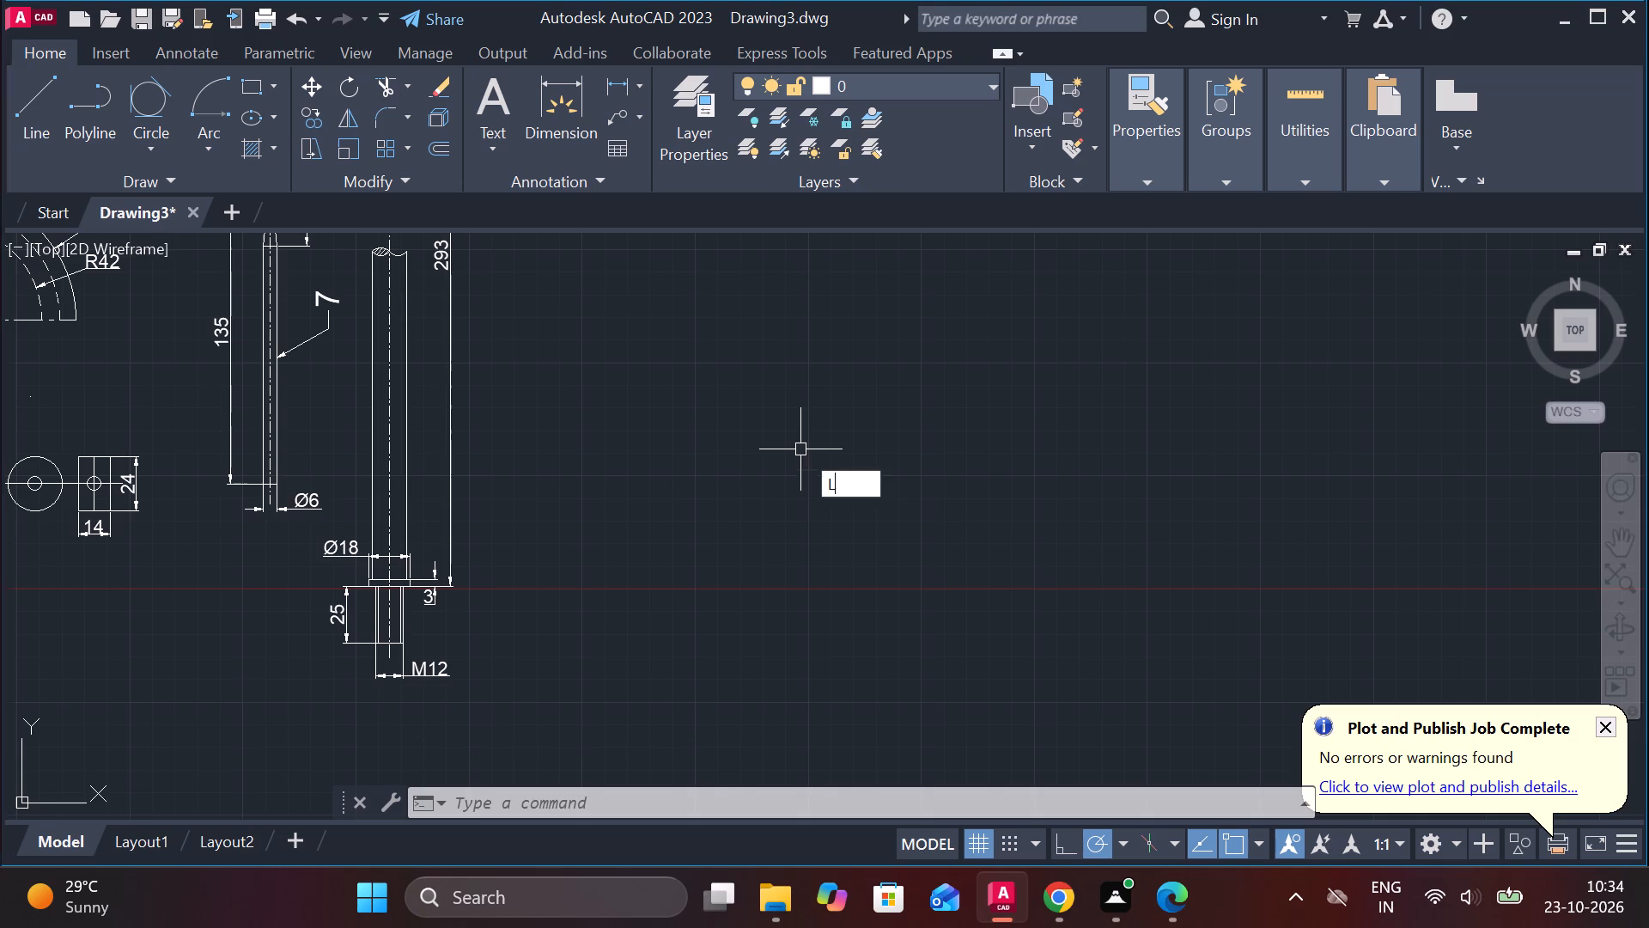
pyautogui.click(780, 499)
pyautogui.write('25')
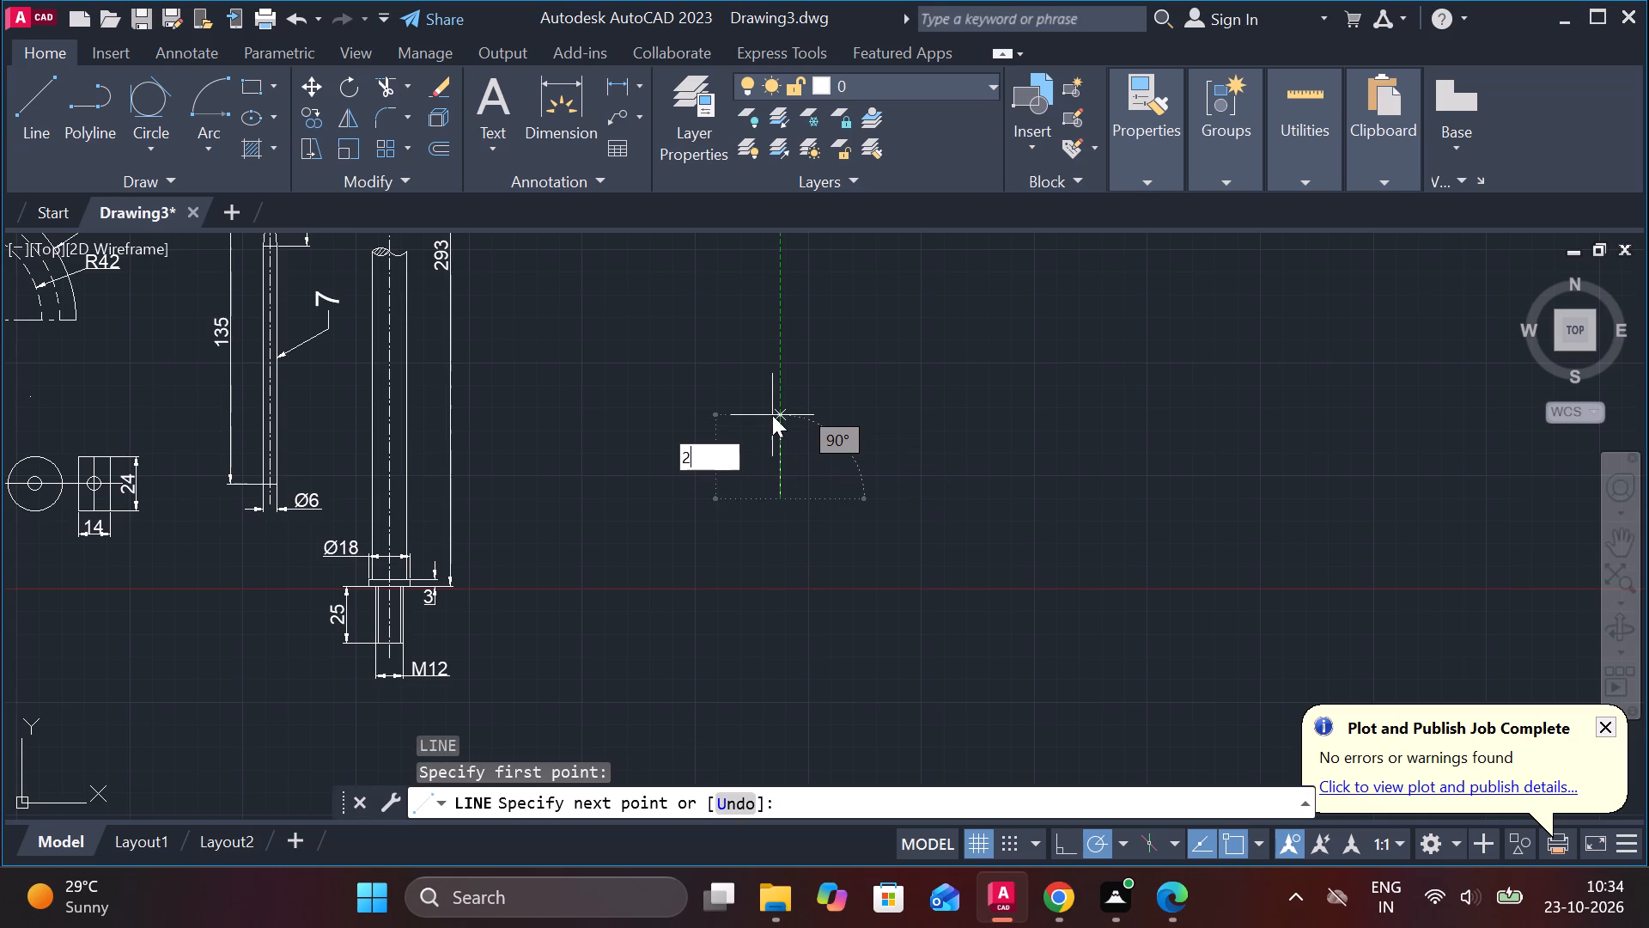
pyautogui.press('Return')
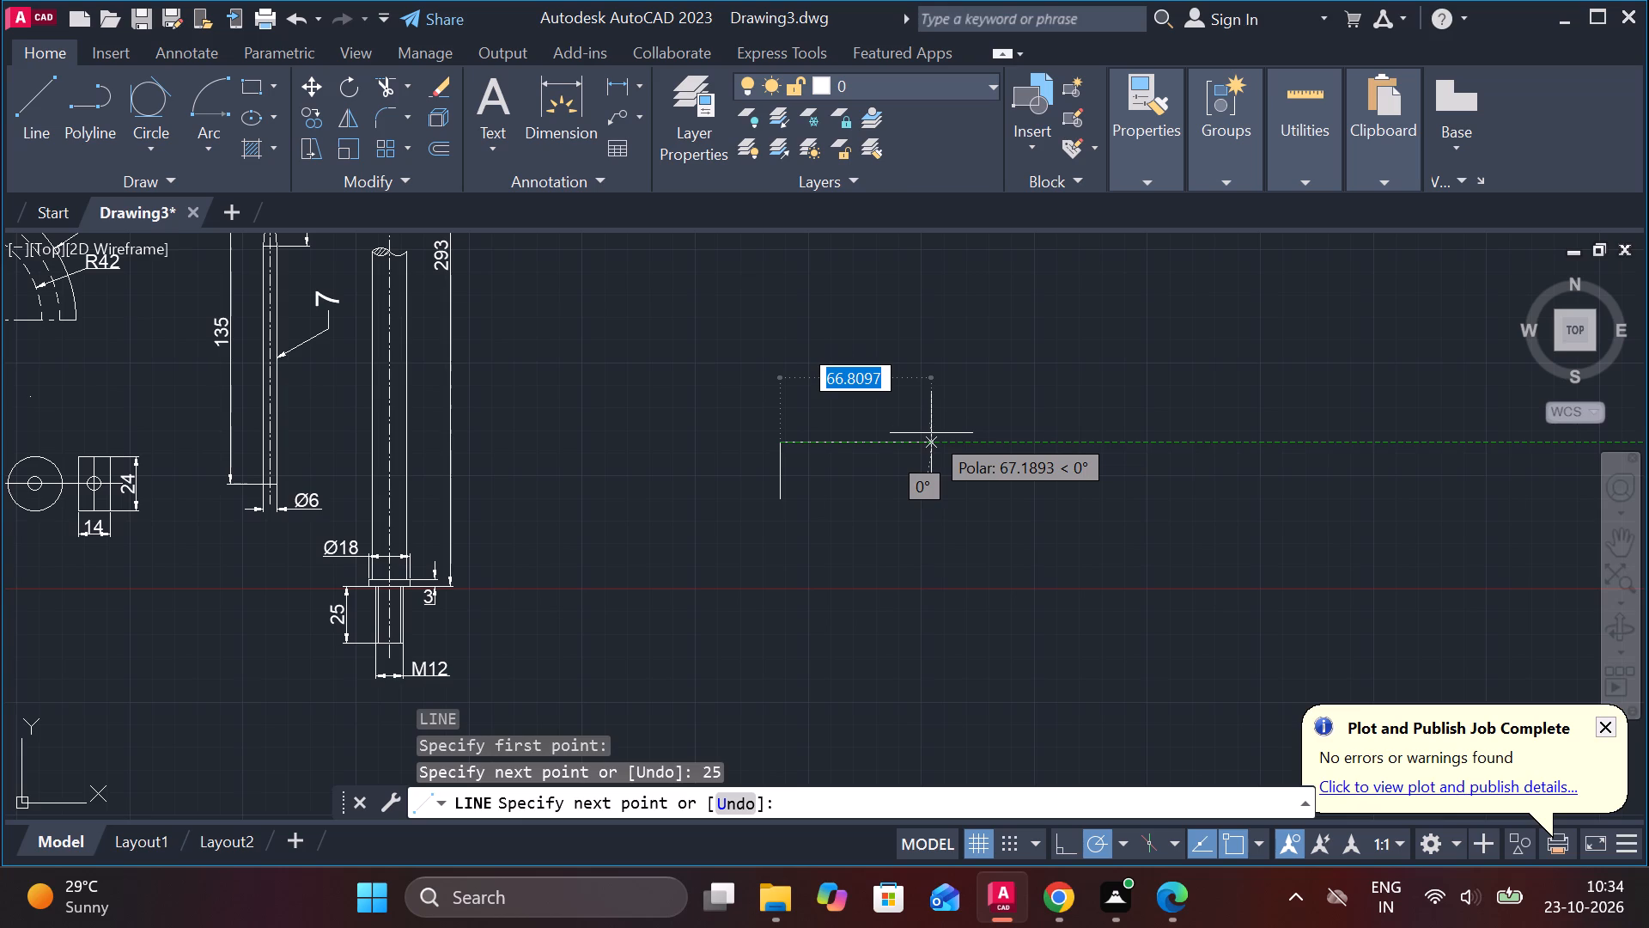
pyautogui.write('44')
pyautogui.press('Return')
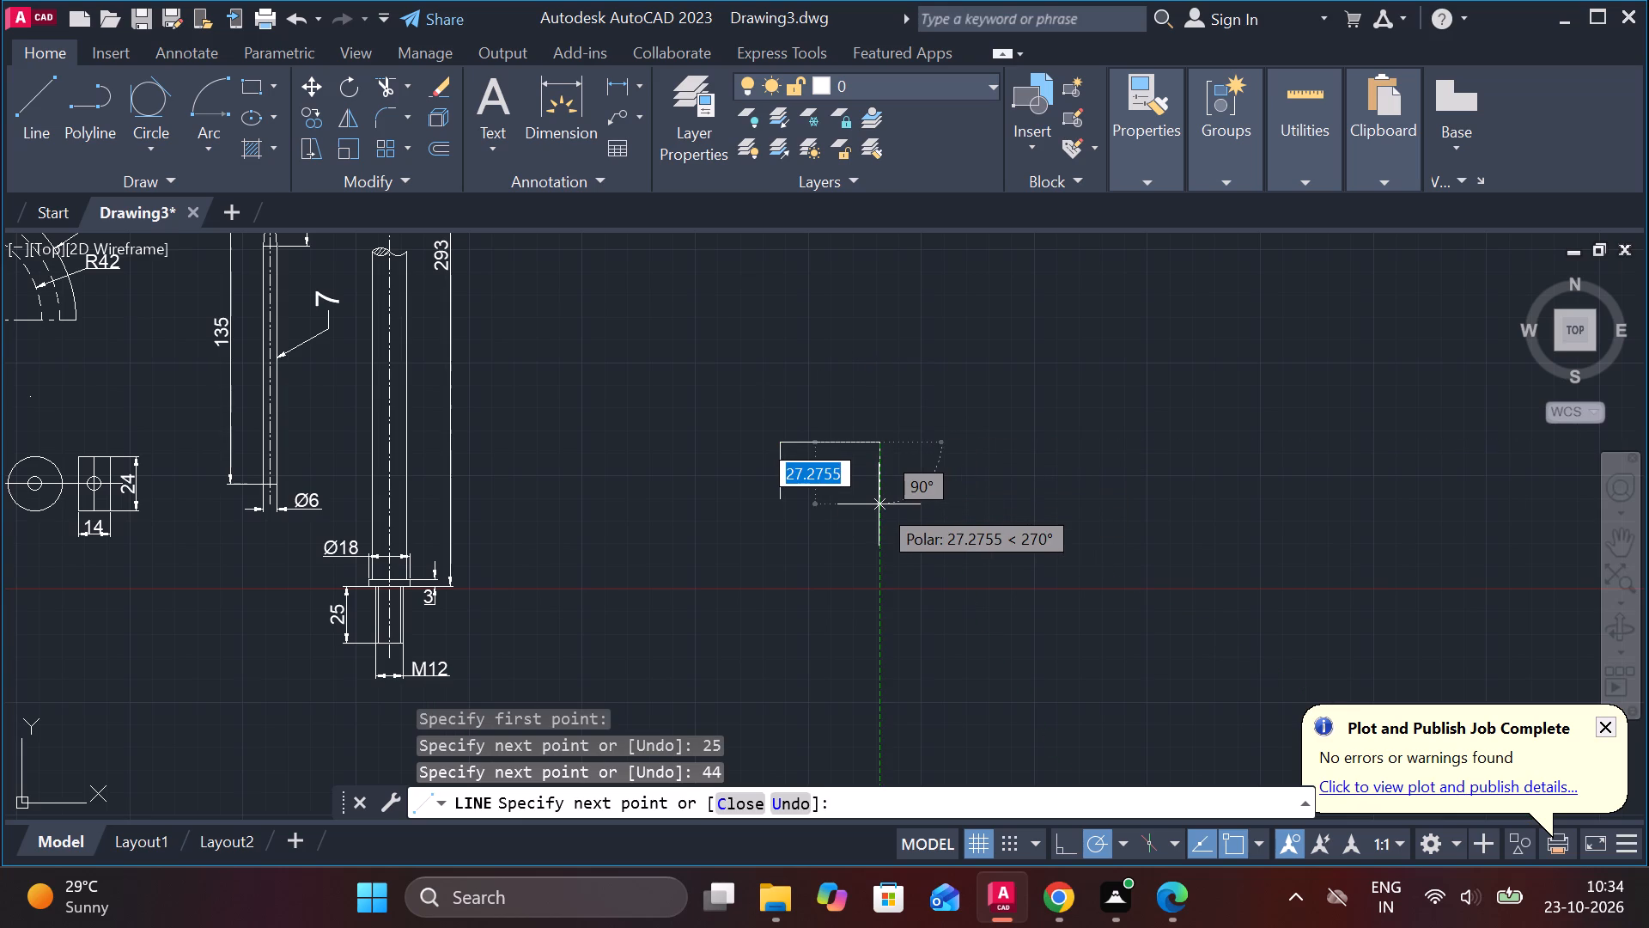
pyautogui.write('25')
pyautogui.press('Return')
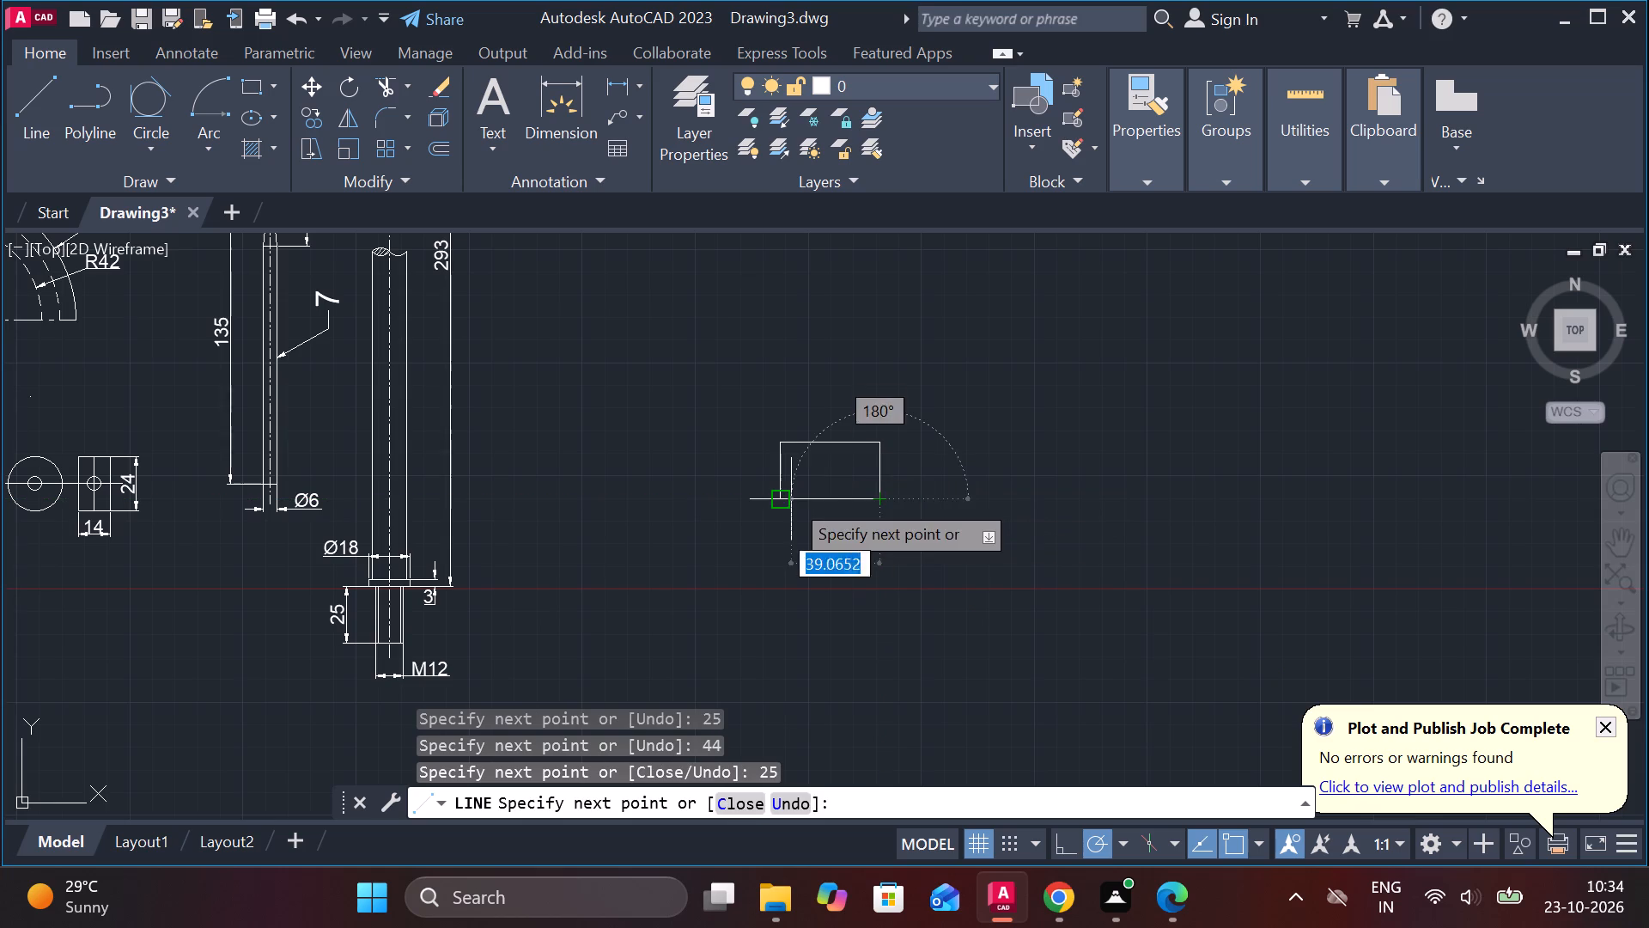
pyautogui.click(791, 499)
pyautogui.press('Escape')
# Draw a circle of diameter 25 centred on the midpoint of the rectangle's right edge.
pyautogui.scroll(2, 879, 460)
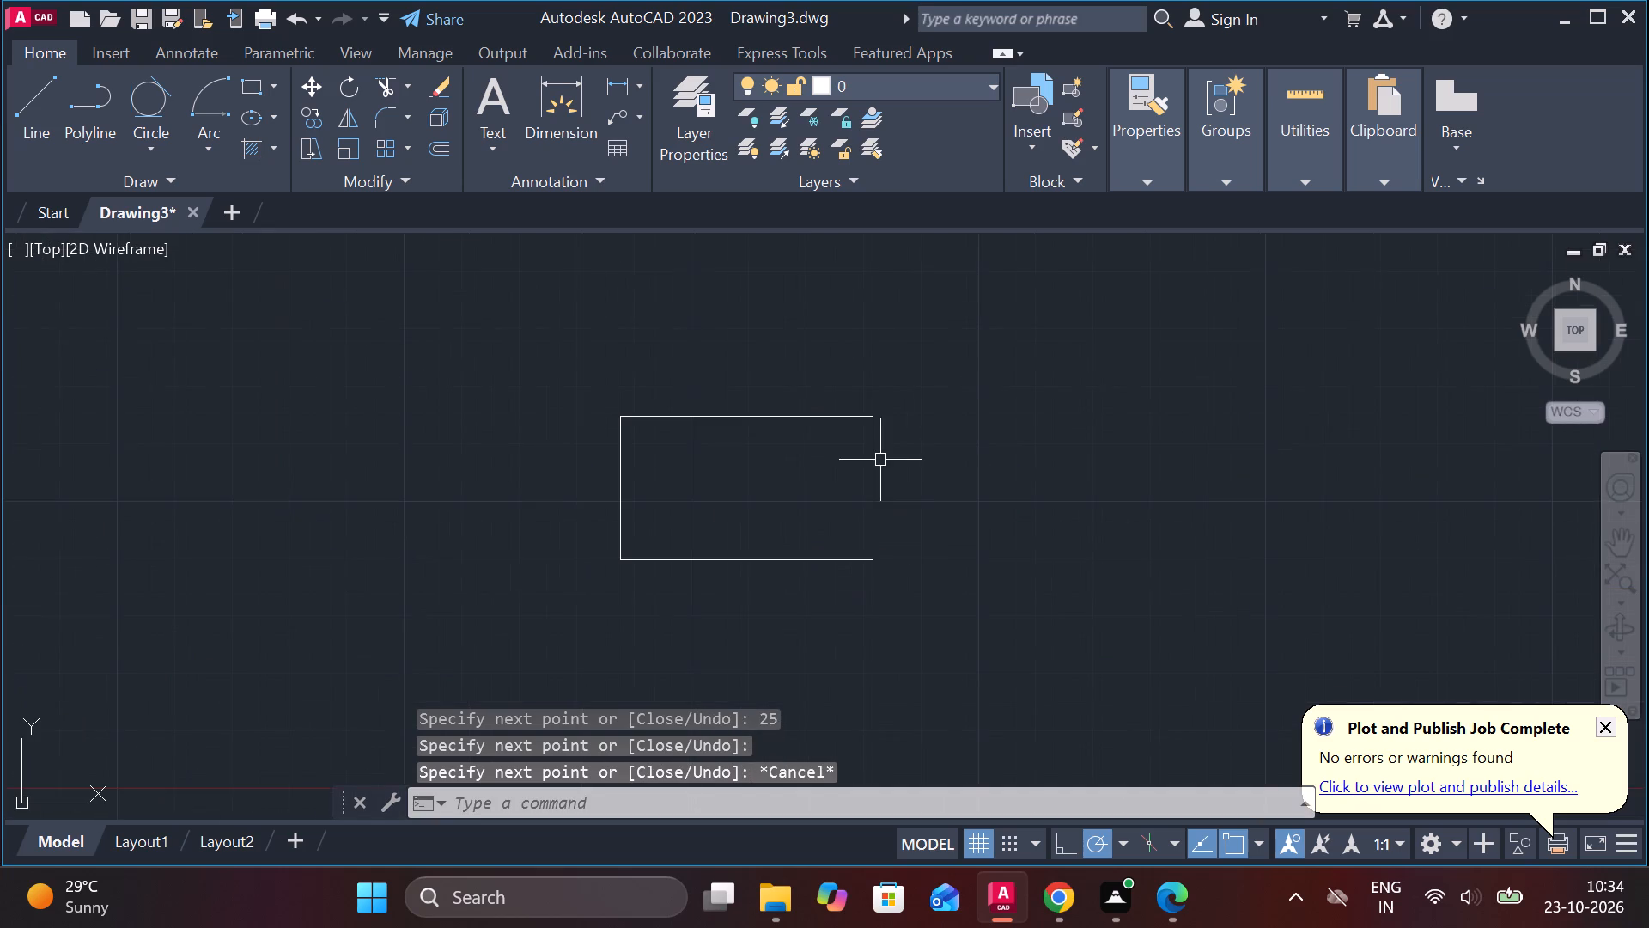
pyautogui.write('C')
pyautogui.press('space')
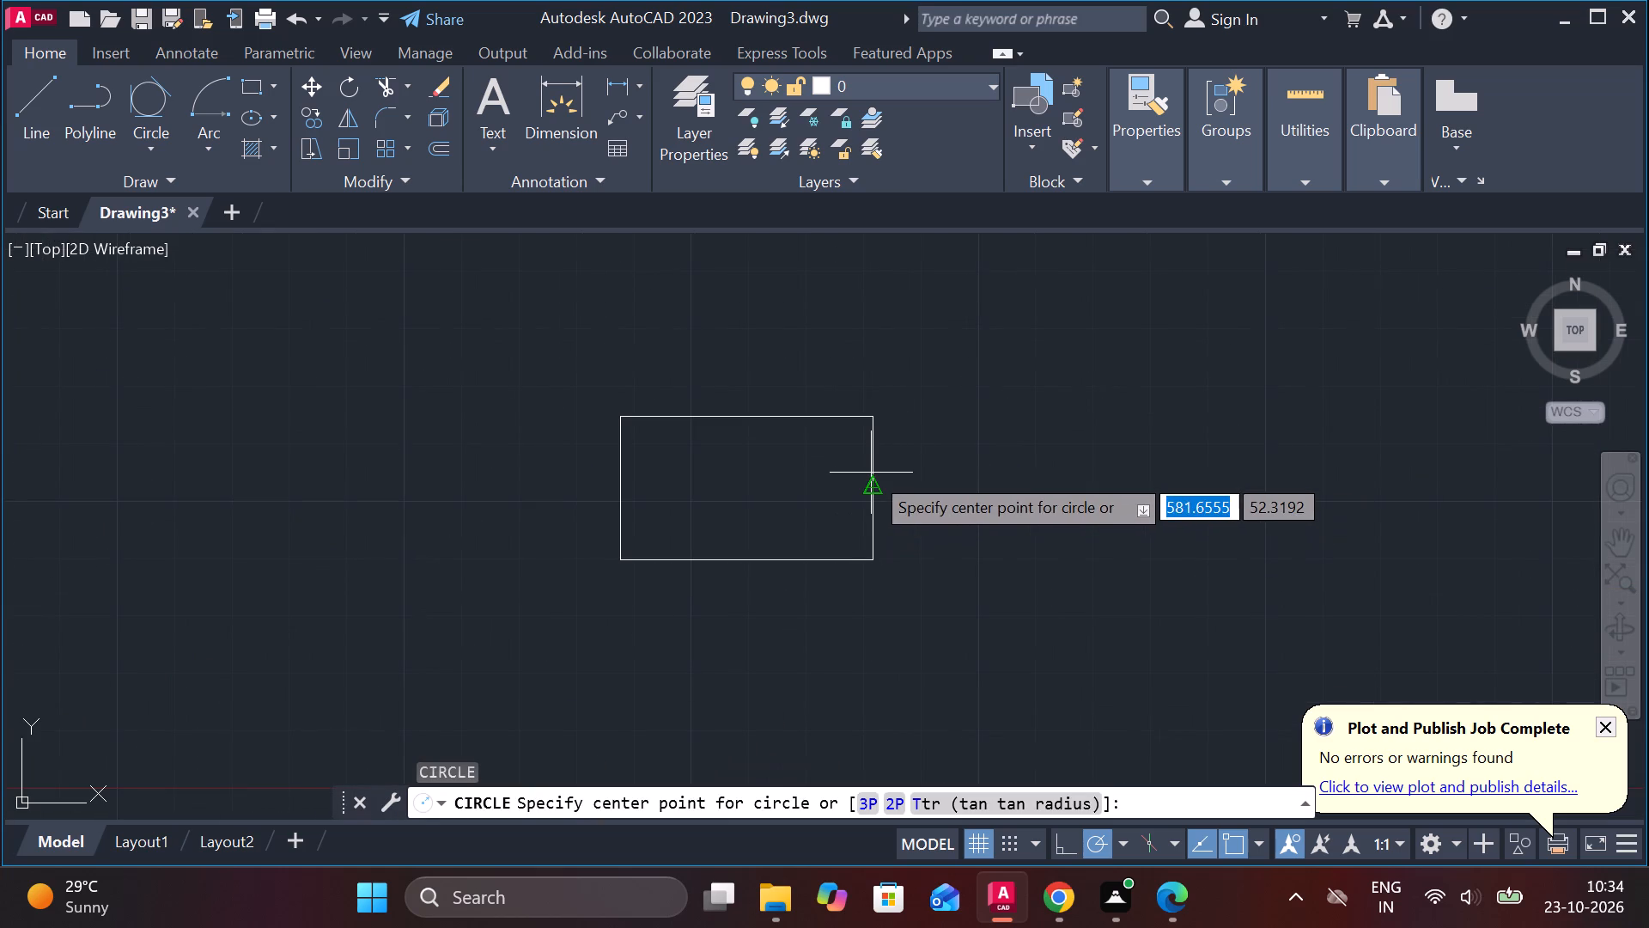
pyautogui.doubleClick(875, 491)
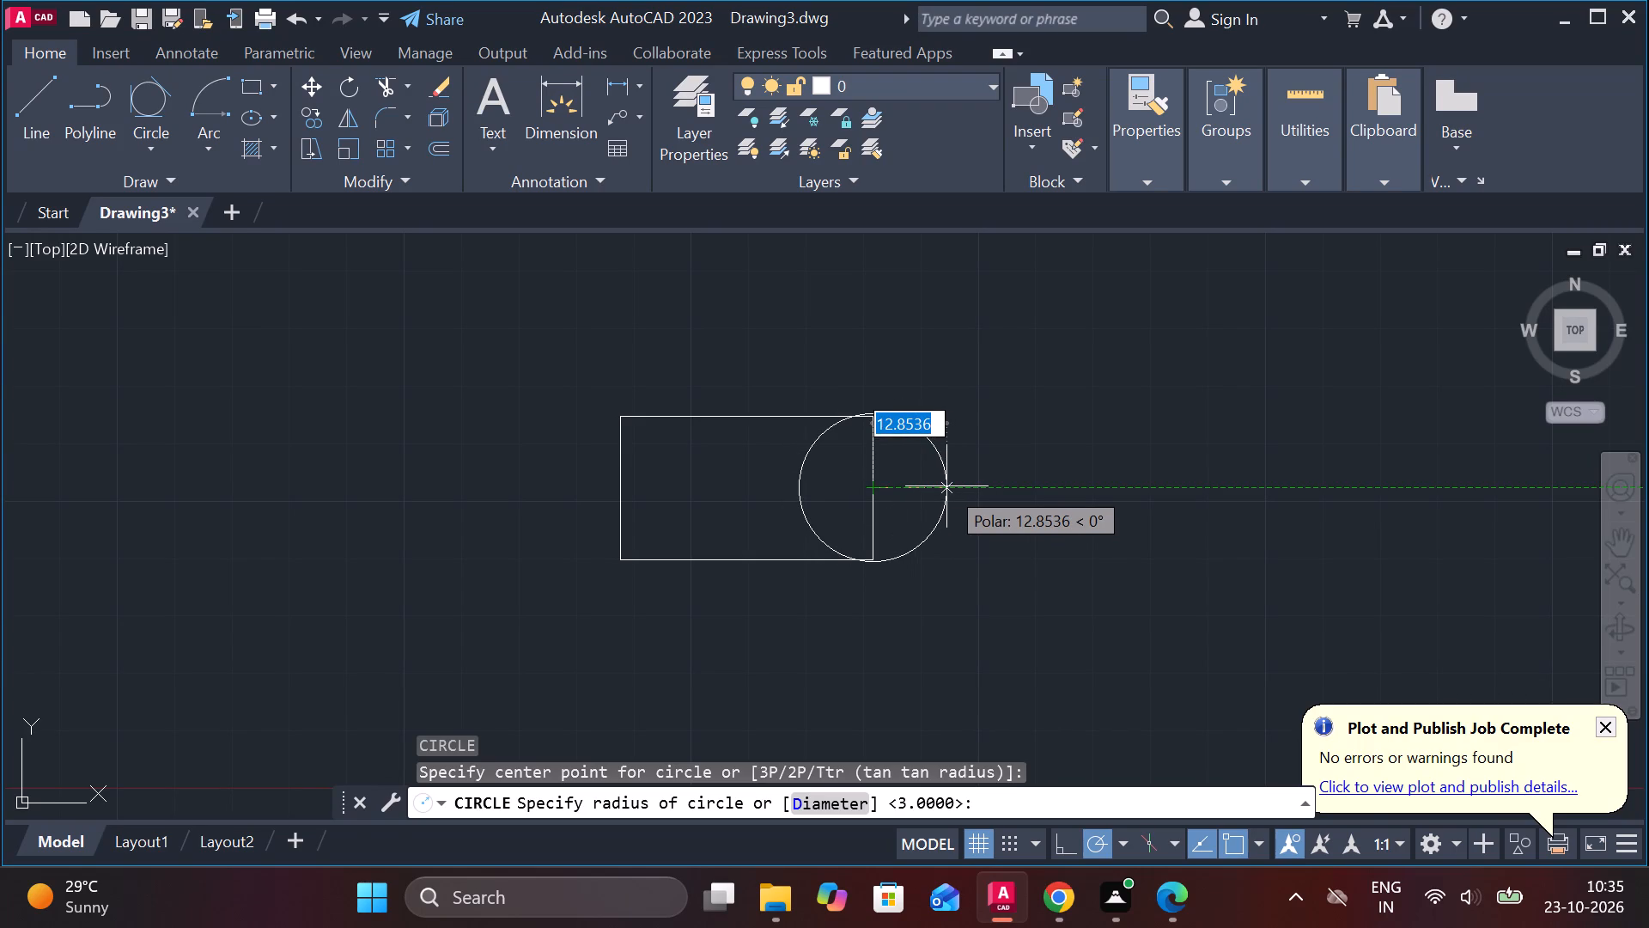
pyautogui.write('D')
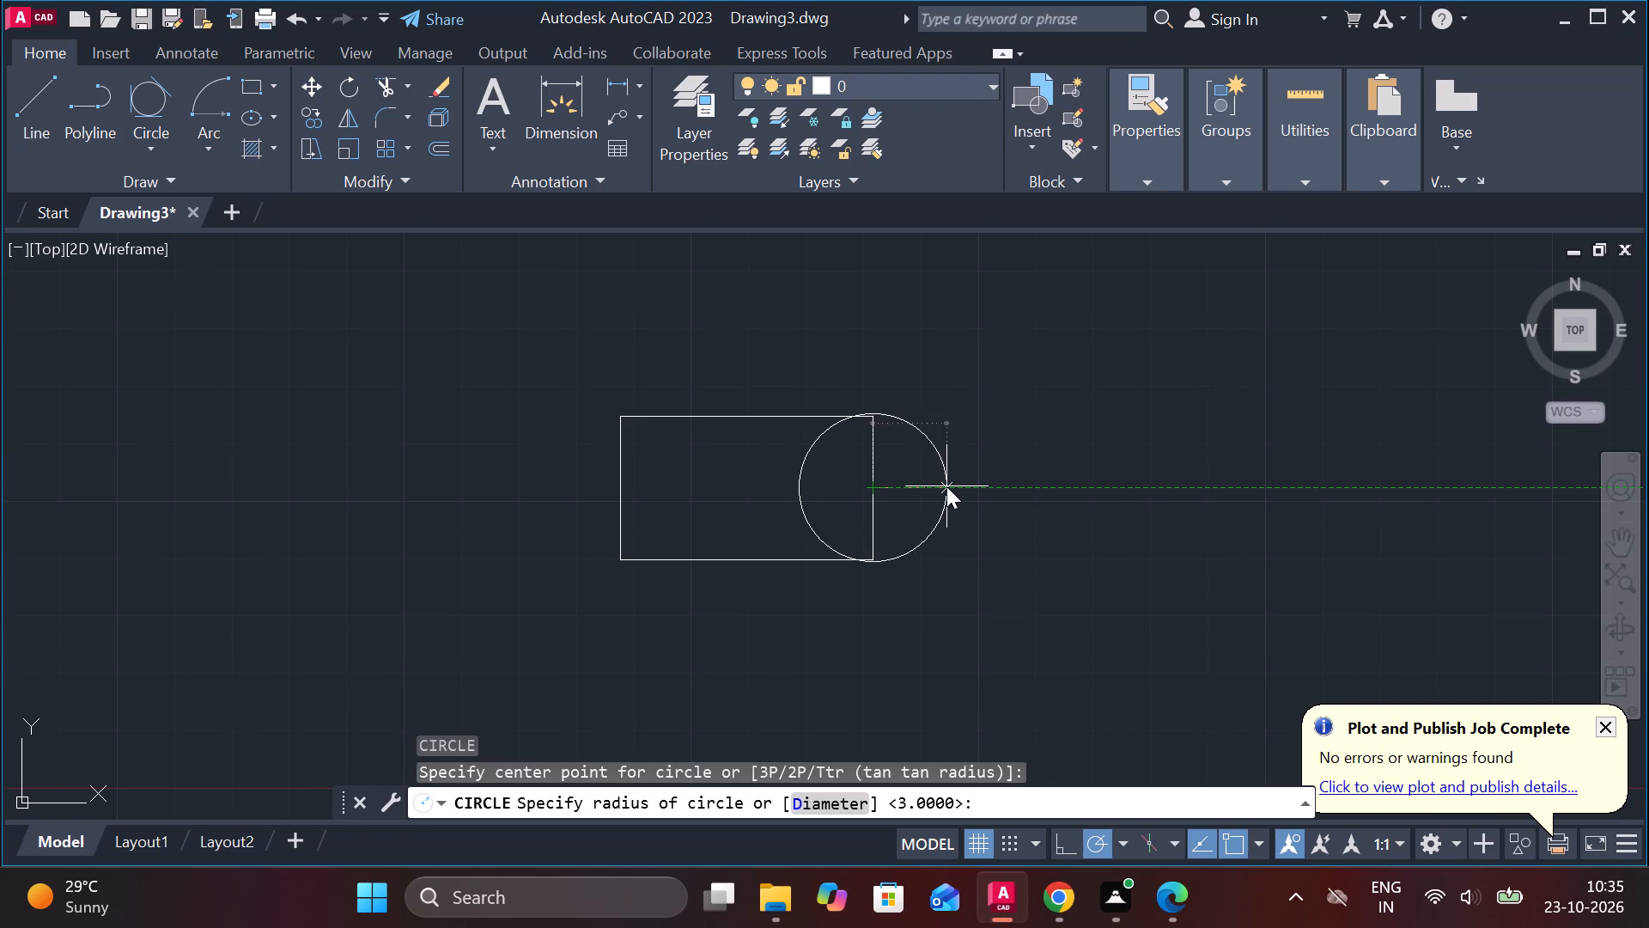
pyautogui.press('space')
pyautogui.write('25')
pyautogui.press('Return')
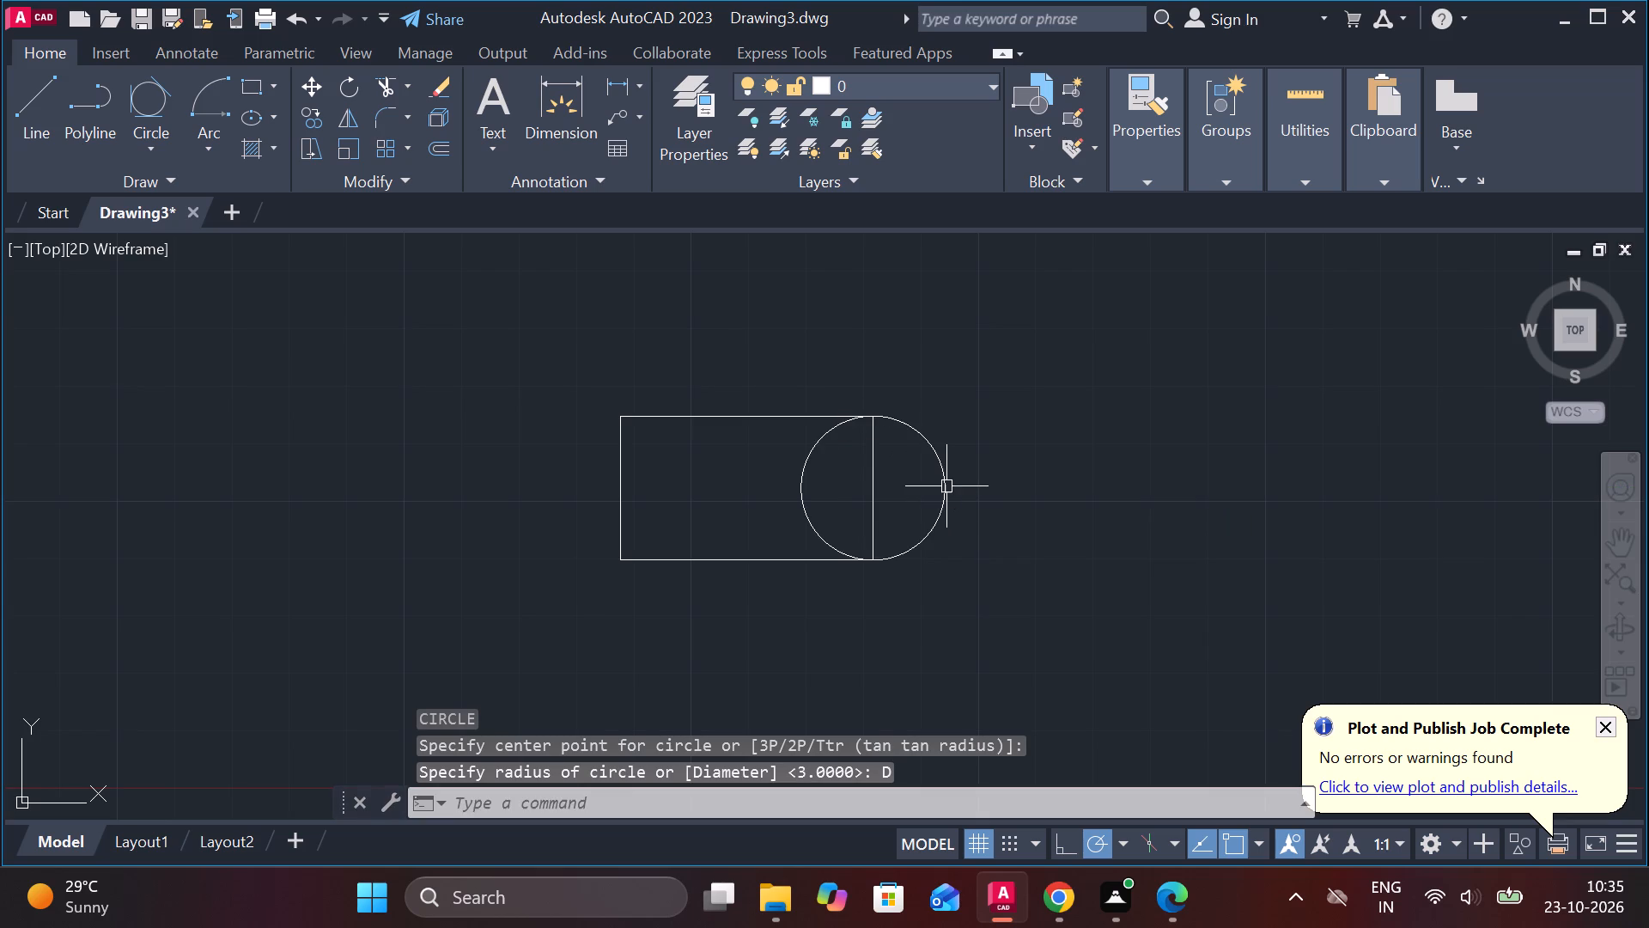
# Draw a concentric circle of diameter 15 at the midpoint of the rectangle's right edge.
pyautogui.write('C')
pyautogui.press('space')
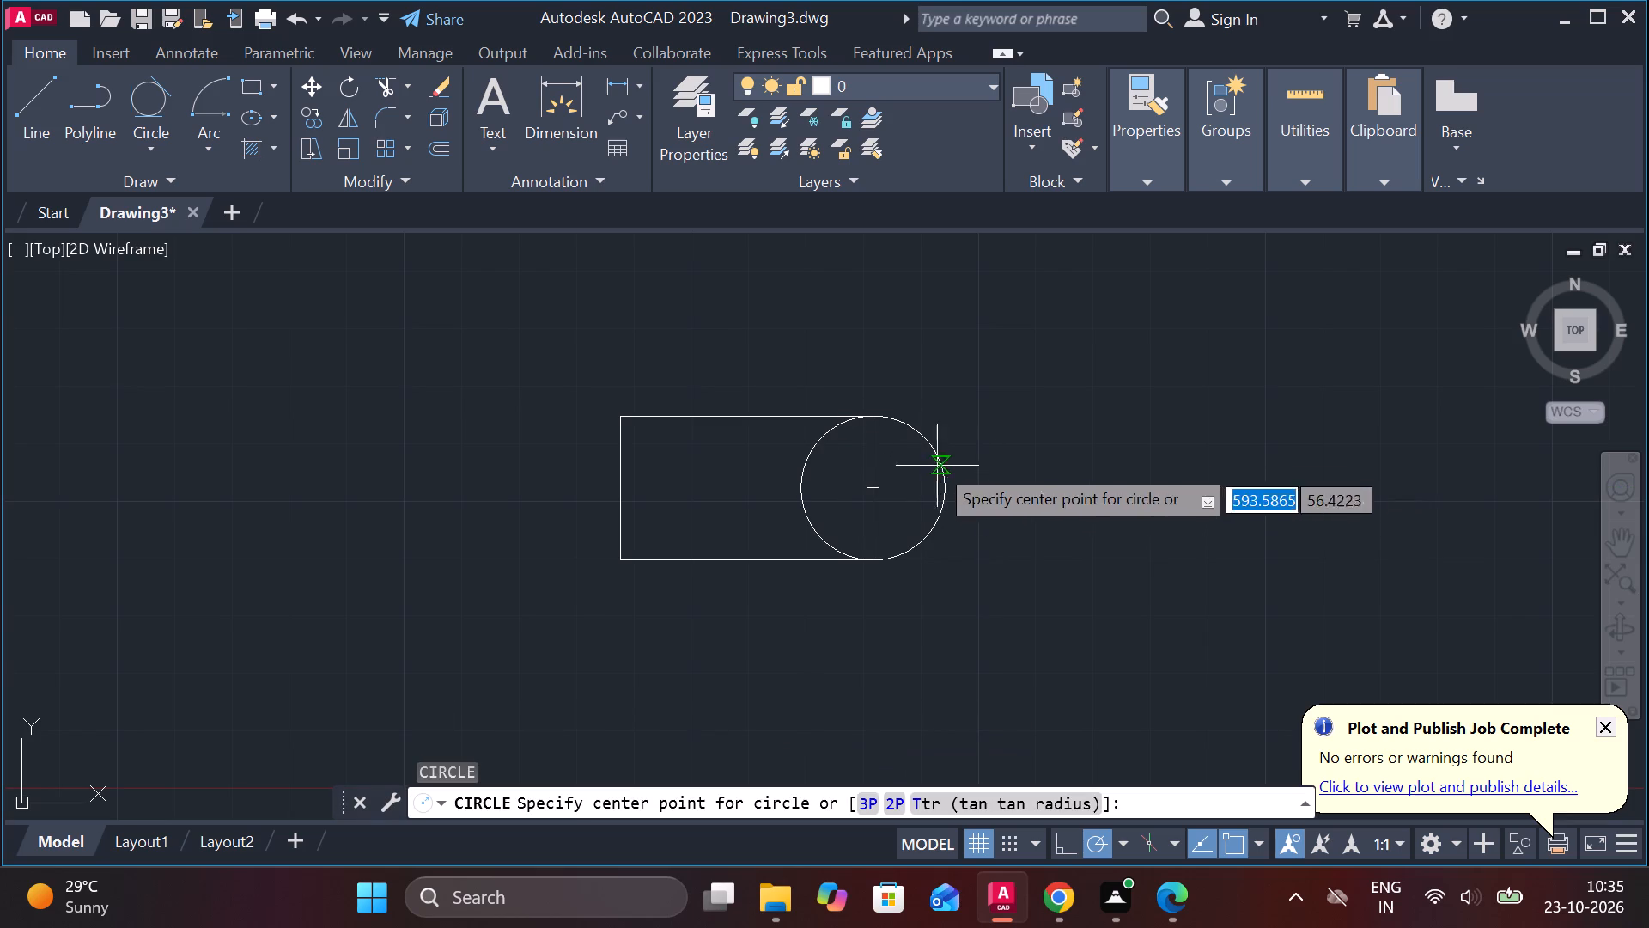
pyautogui.click(865, 487)
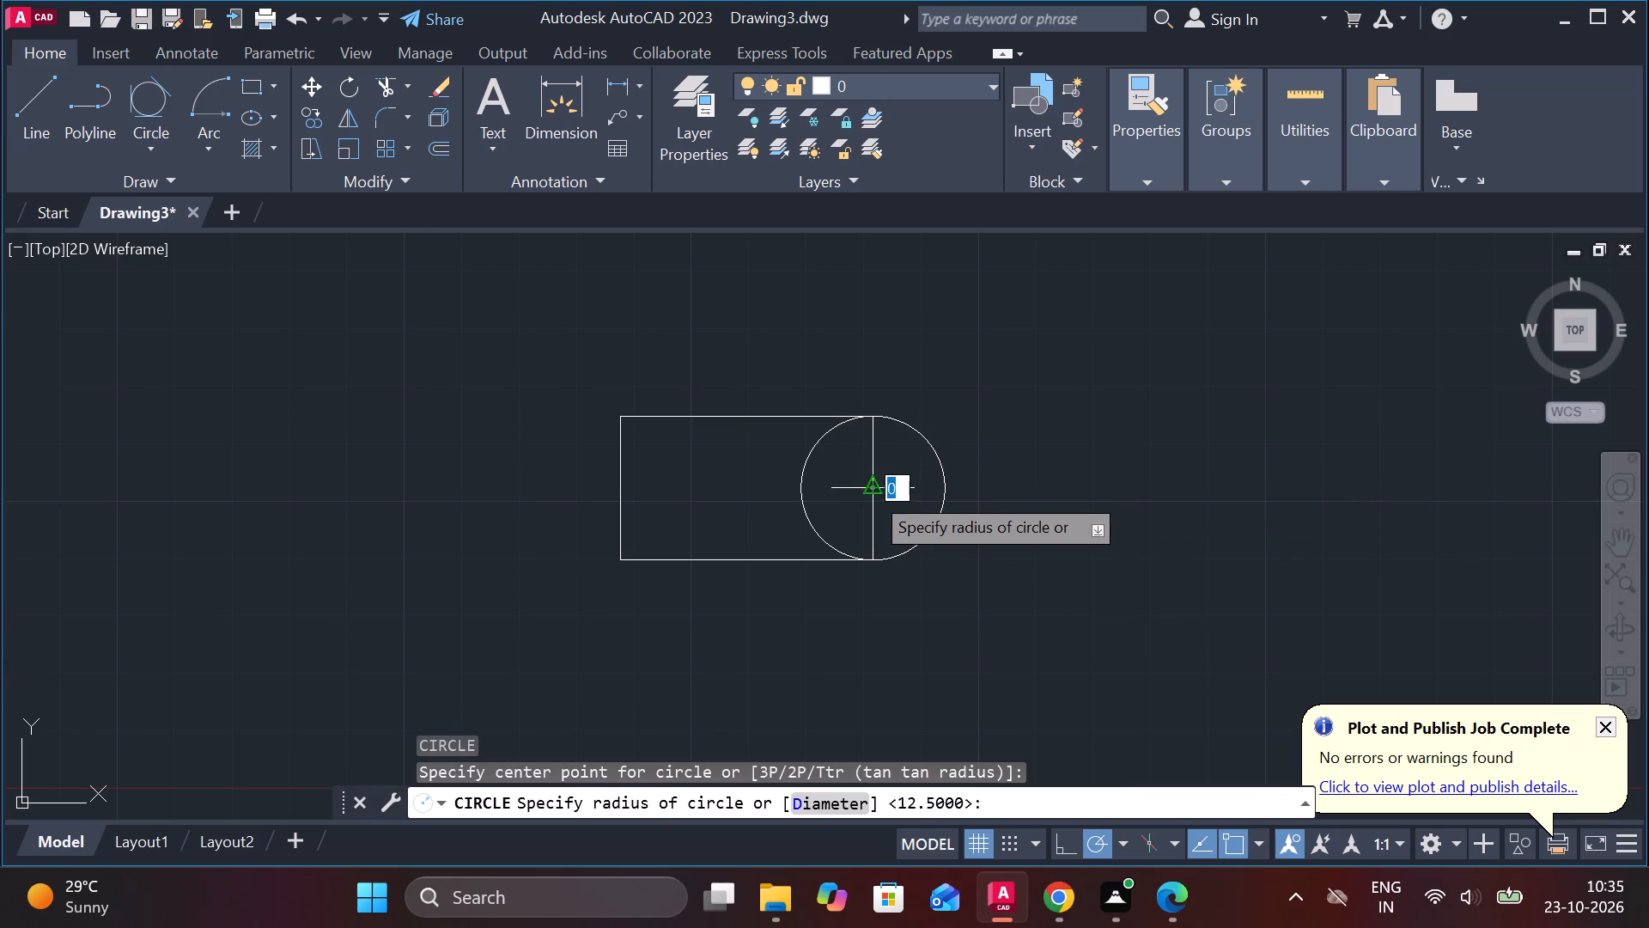
pyautogui.write('D 15')
pyautogui.press('Return')
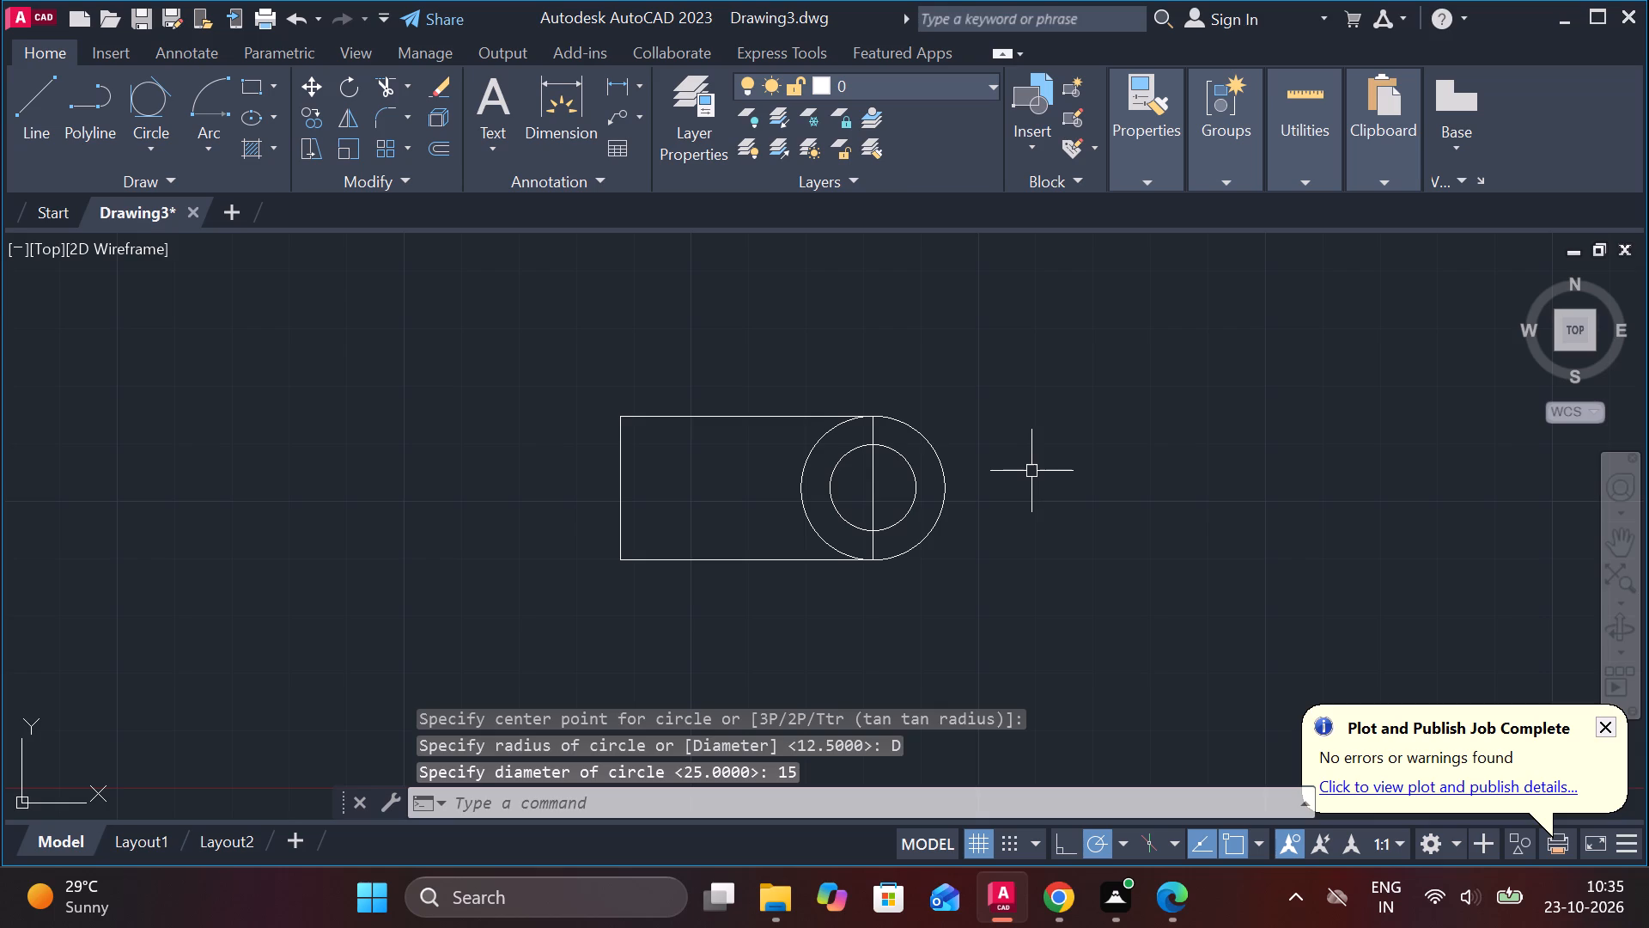
# Trim away the inner left half of the 25-diameter circle and every segment of the rectangle's right edge to form a rounded end.
pyautogui.write('TR')
pyautogui.press('space')
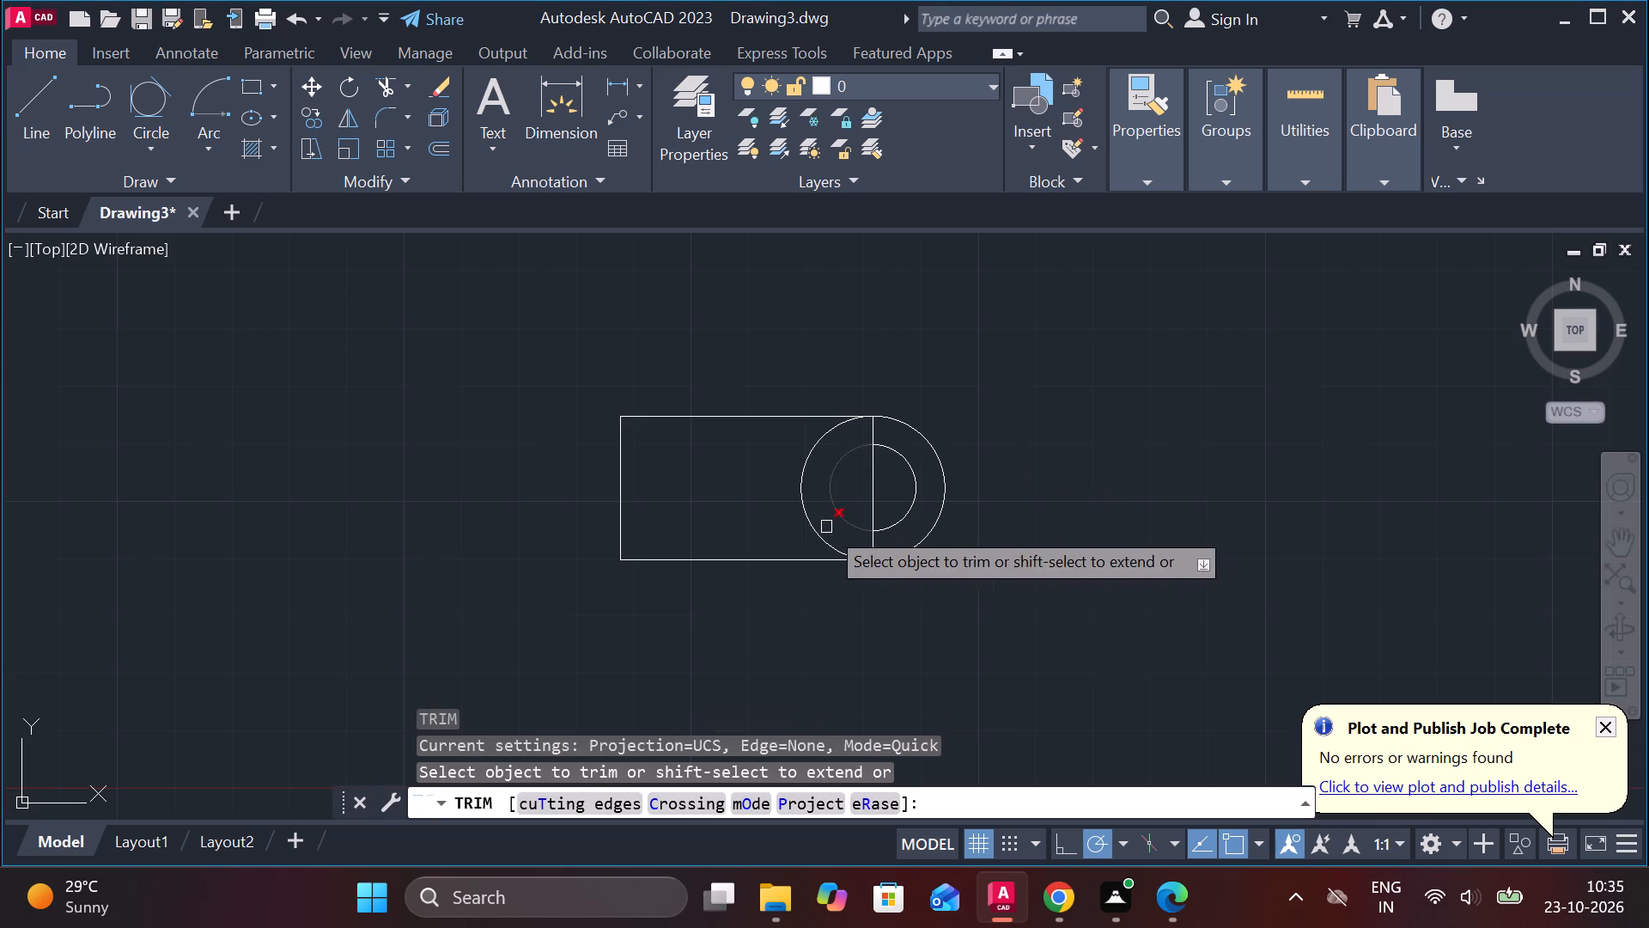
pyautogui.click(810, 523)
pyautogui.click(873, 429)
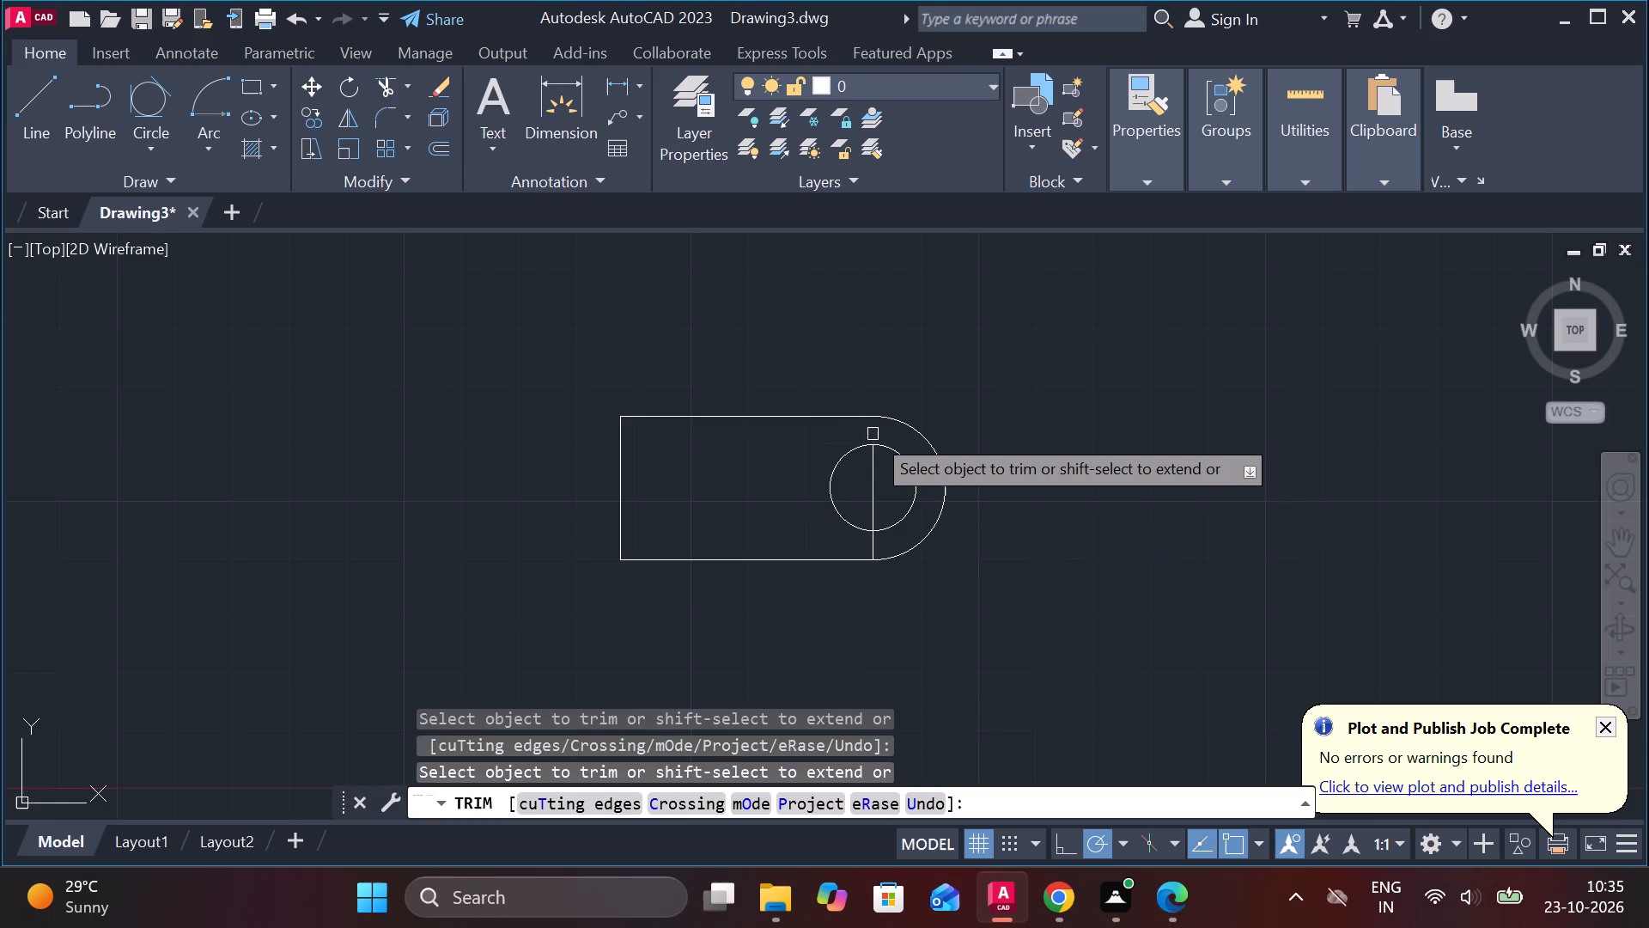
pyautogui.click(873, 459)
pyautogui.click(873, 543)
pyautogui.moveTo(1034, 528); pyautogui.dragTo(995, 528, button='middle')
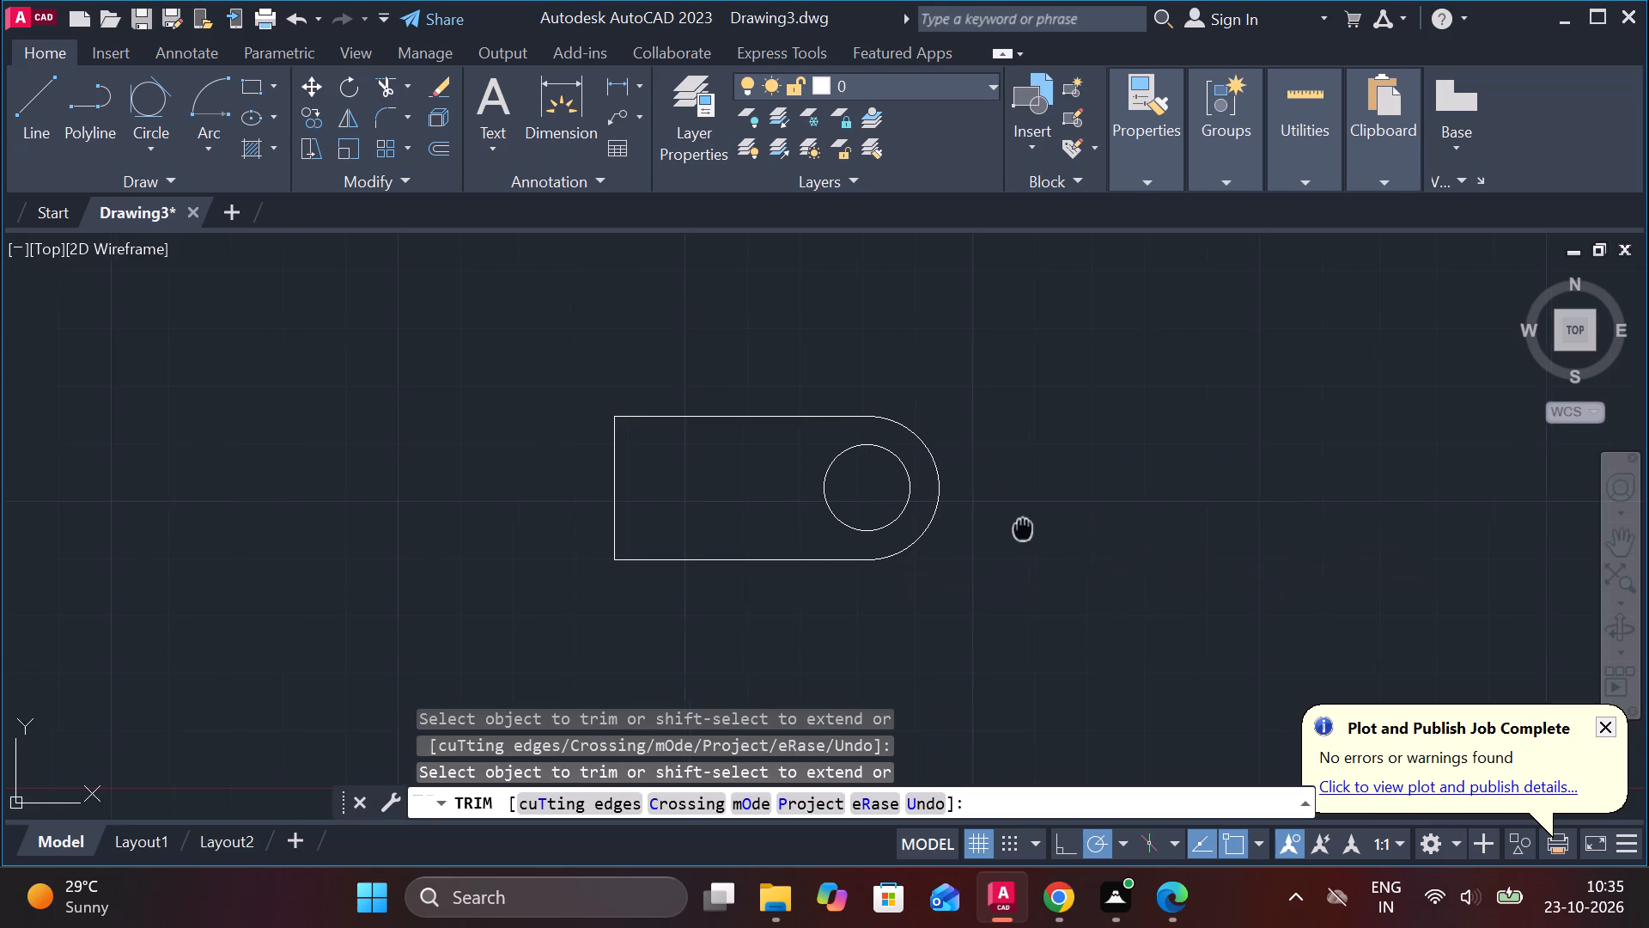
pyautogui.moveTo(995, 528); pyautogui.dragTo(960, 527, button='middle')
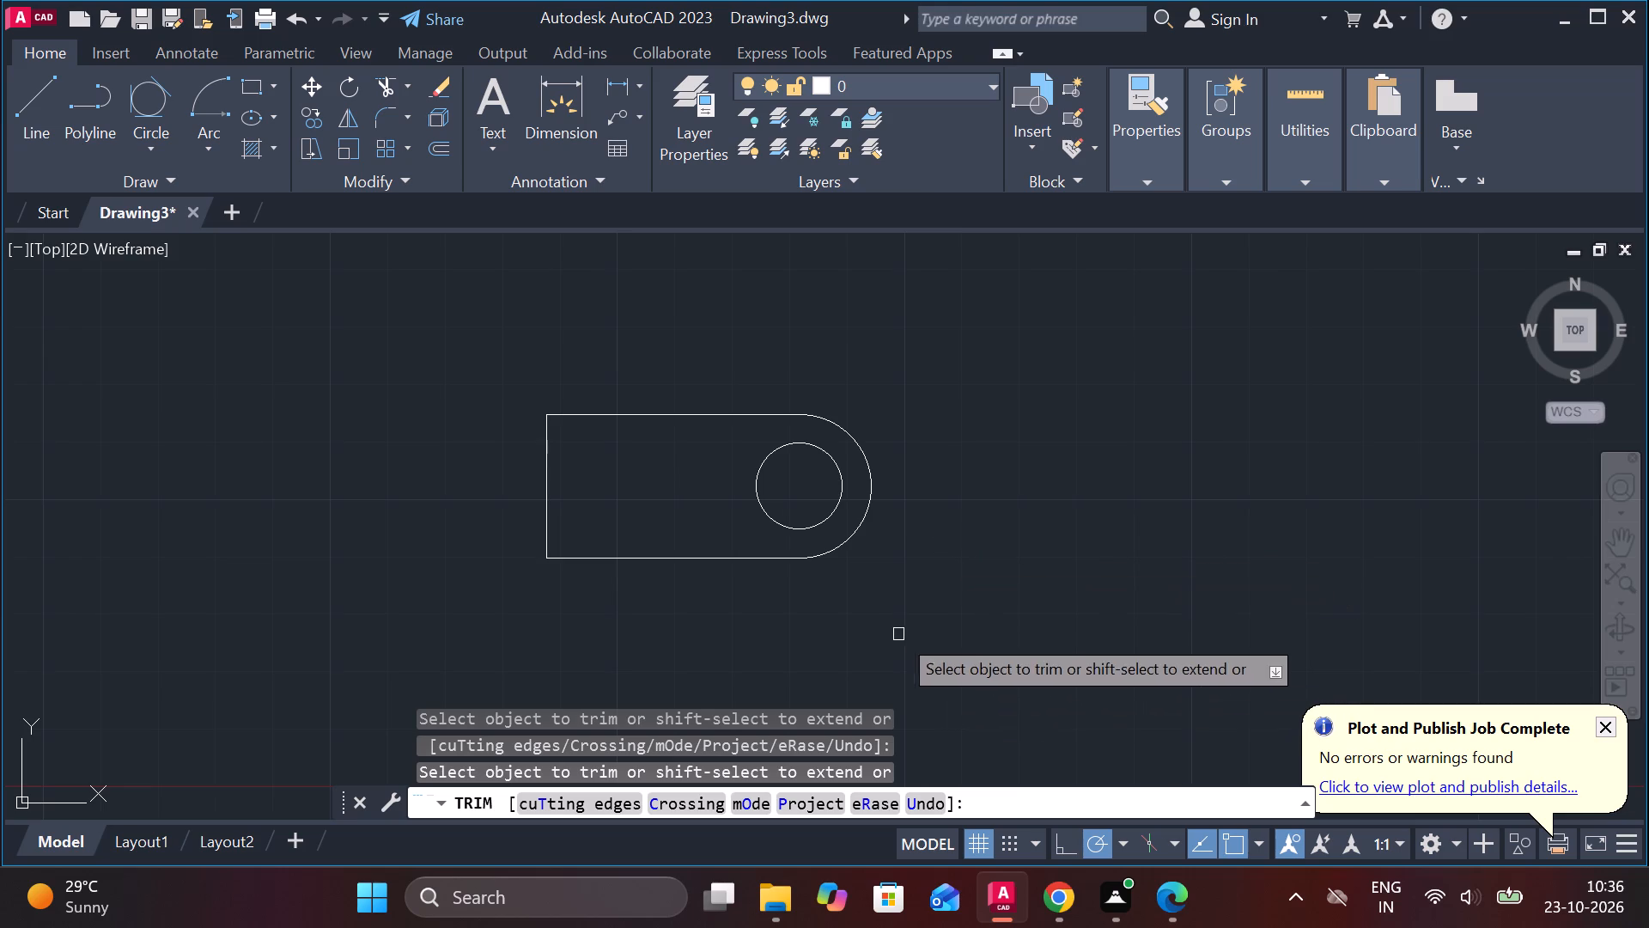
pyautogui.moveTo(886, 626); pyautogui.dragTo(821, 602, button='middle')
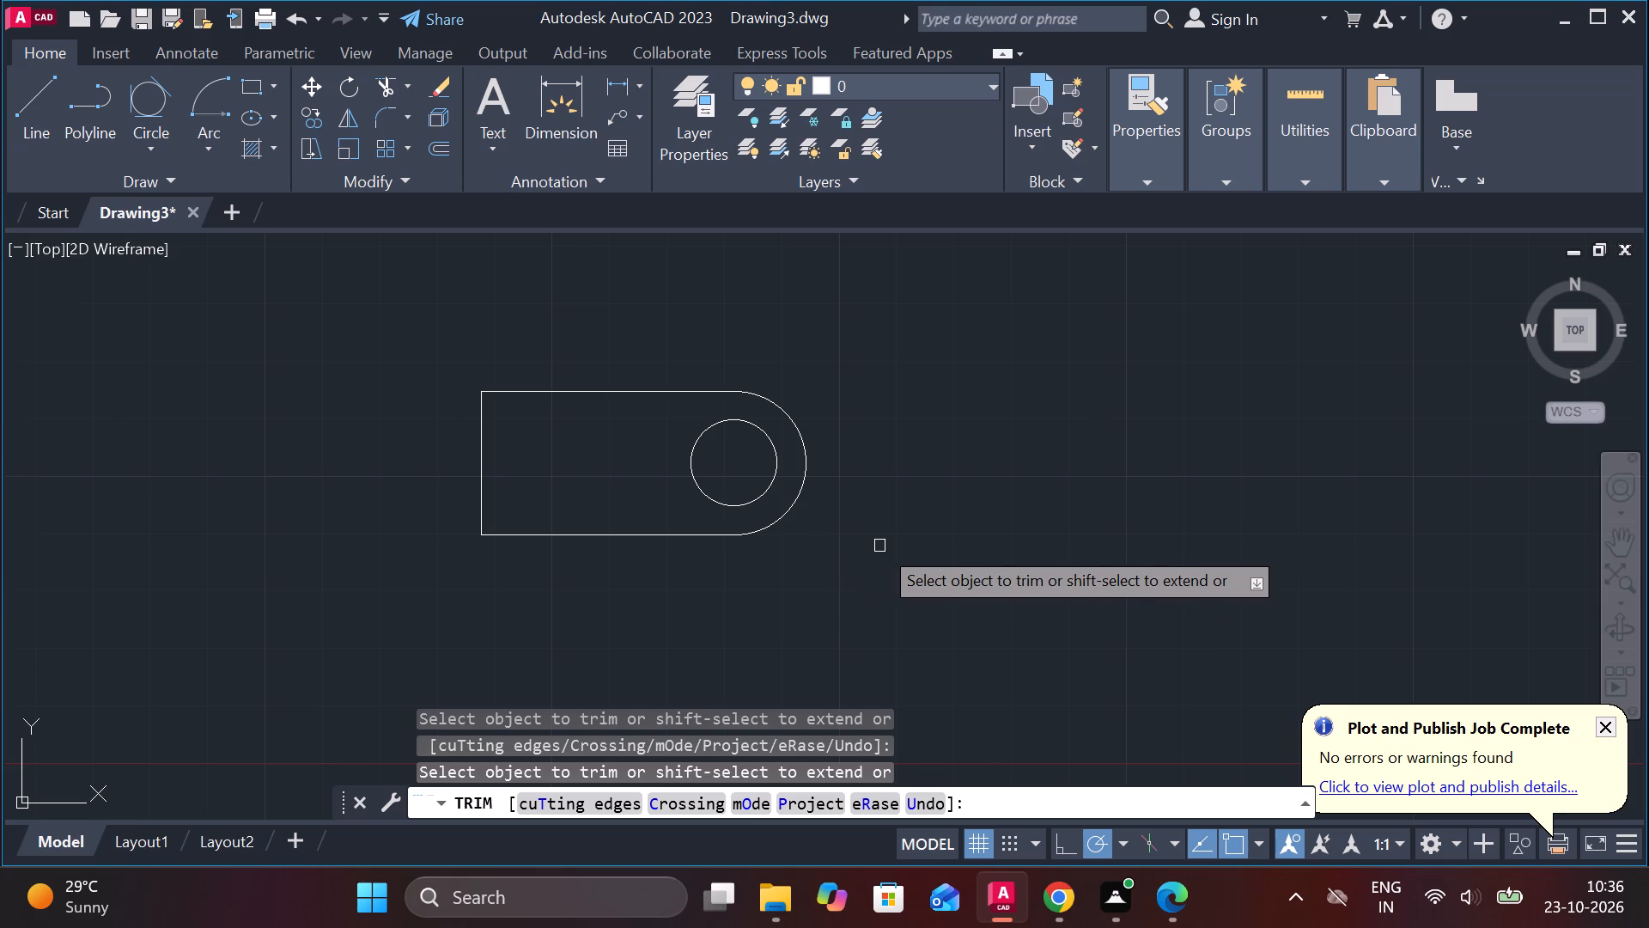
pyautogui.press('Escape')
# Draw a short horizontal line outward to the left from the midpoint of the part's left edge.
pyautogui.press('l')
pyautogui.press('Return')
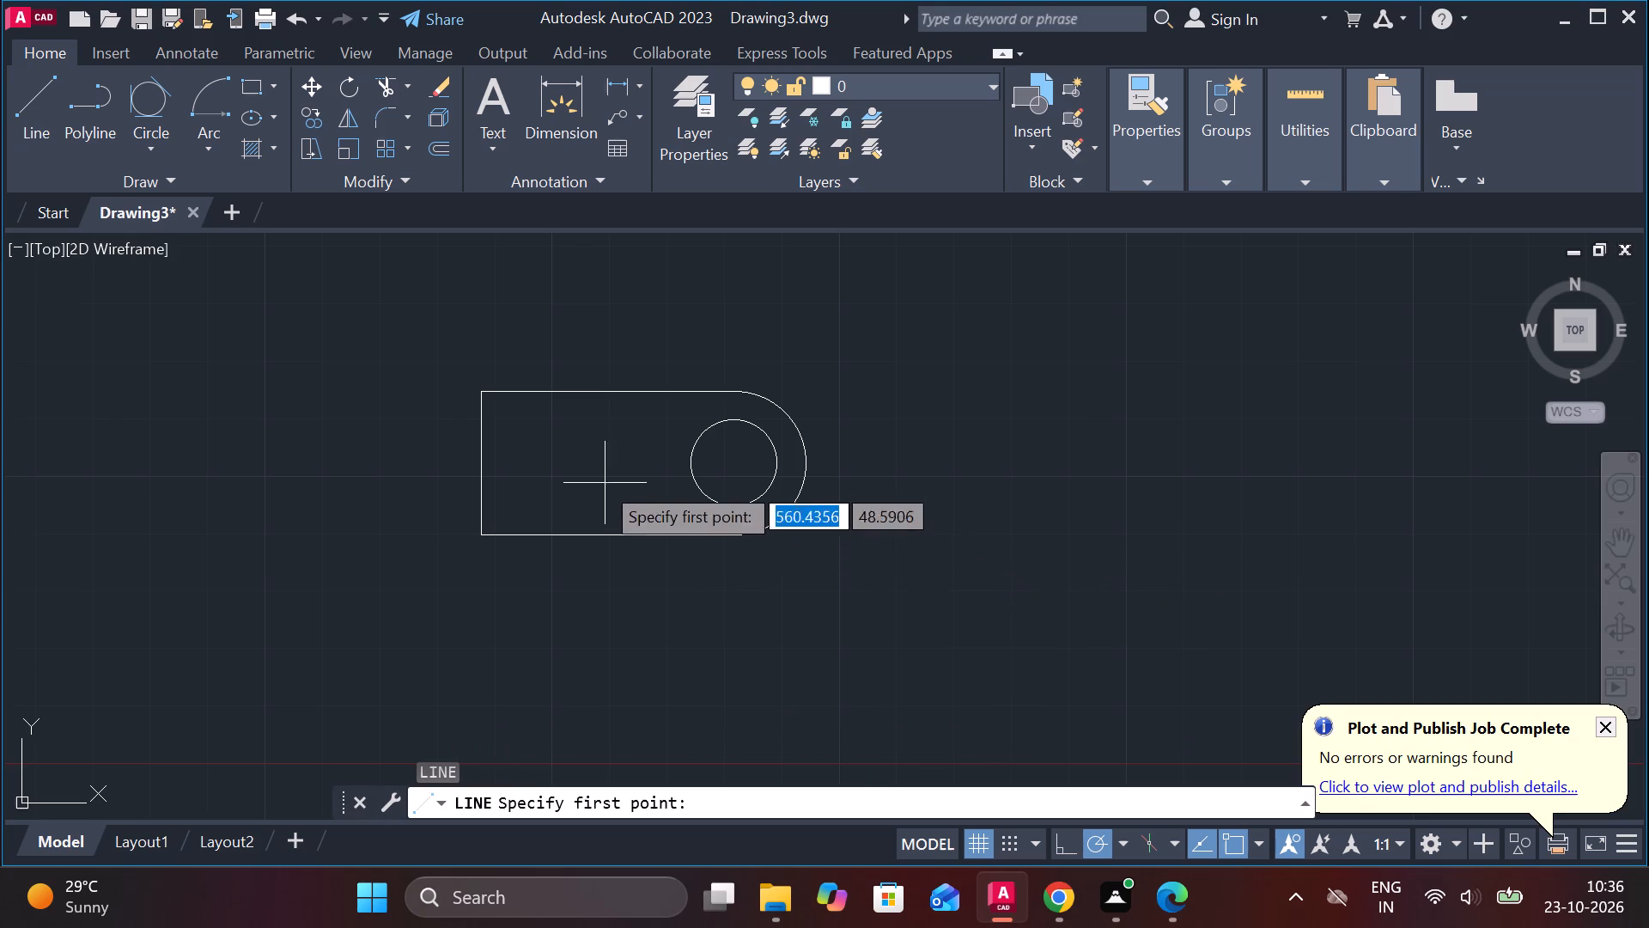
pyautogui.click(472, 463)
pyautogui.click(389, 467)
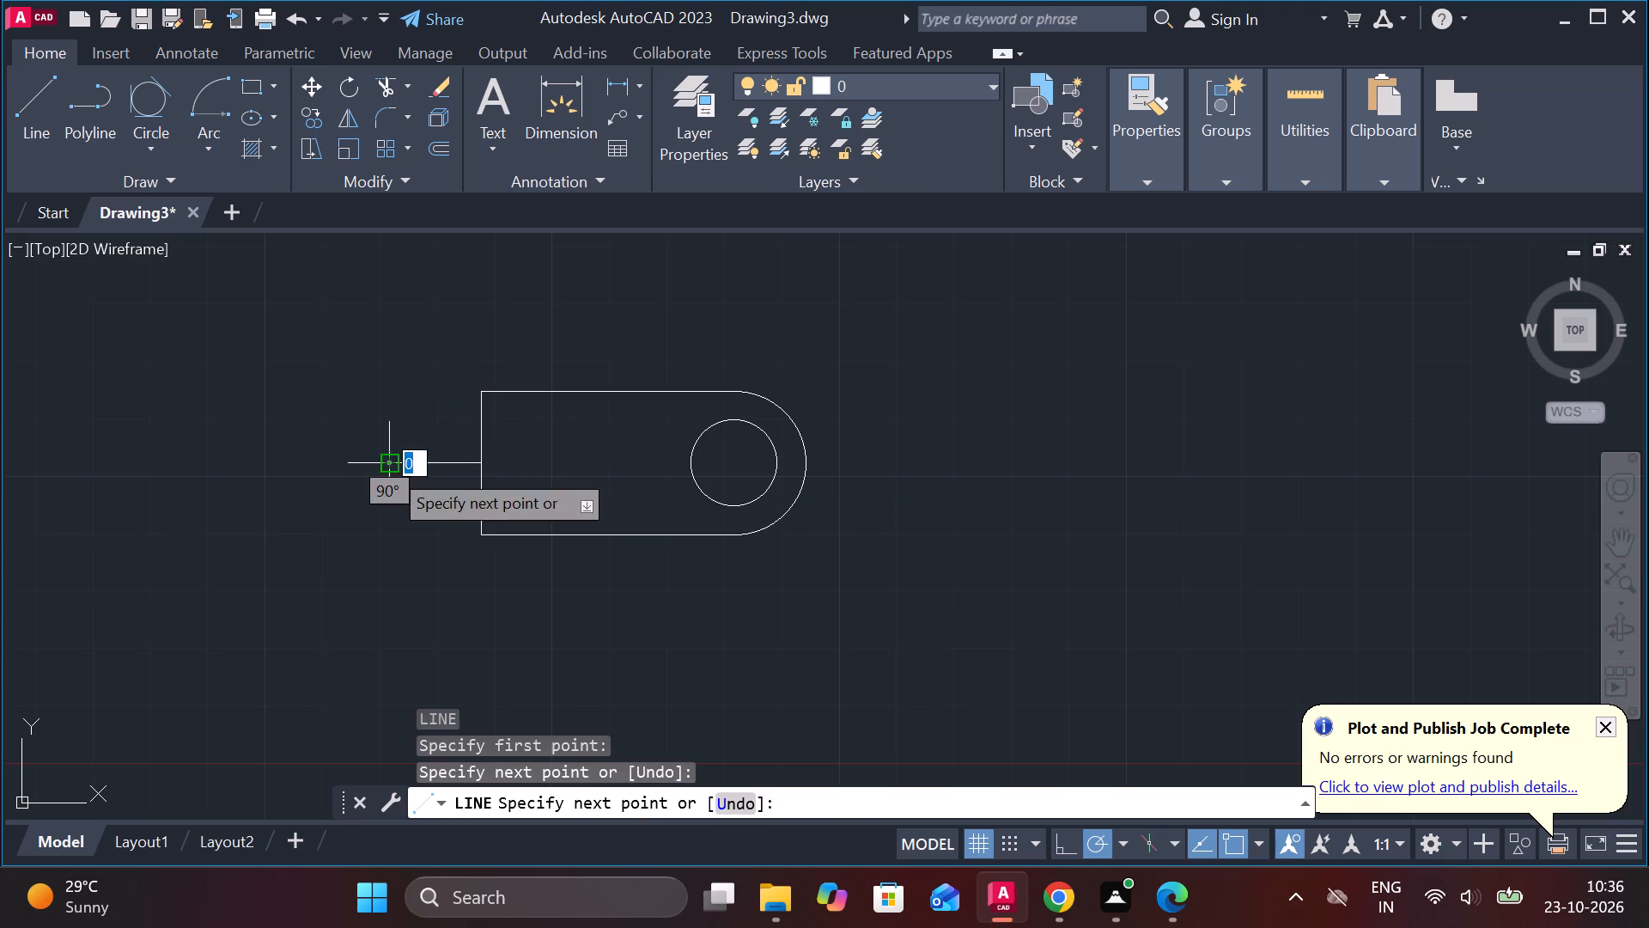
pyautogui.moveTo(399, 473); pyautogui.dragTo(459, 518, button='middle')
pyautogui.press('Escape')
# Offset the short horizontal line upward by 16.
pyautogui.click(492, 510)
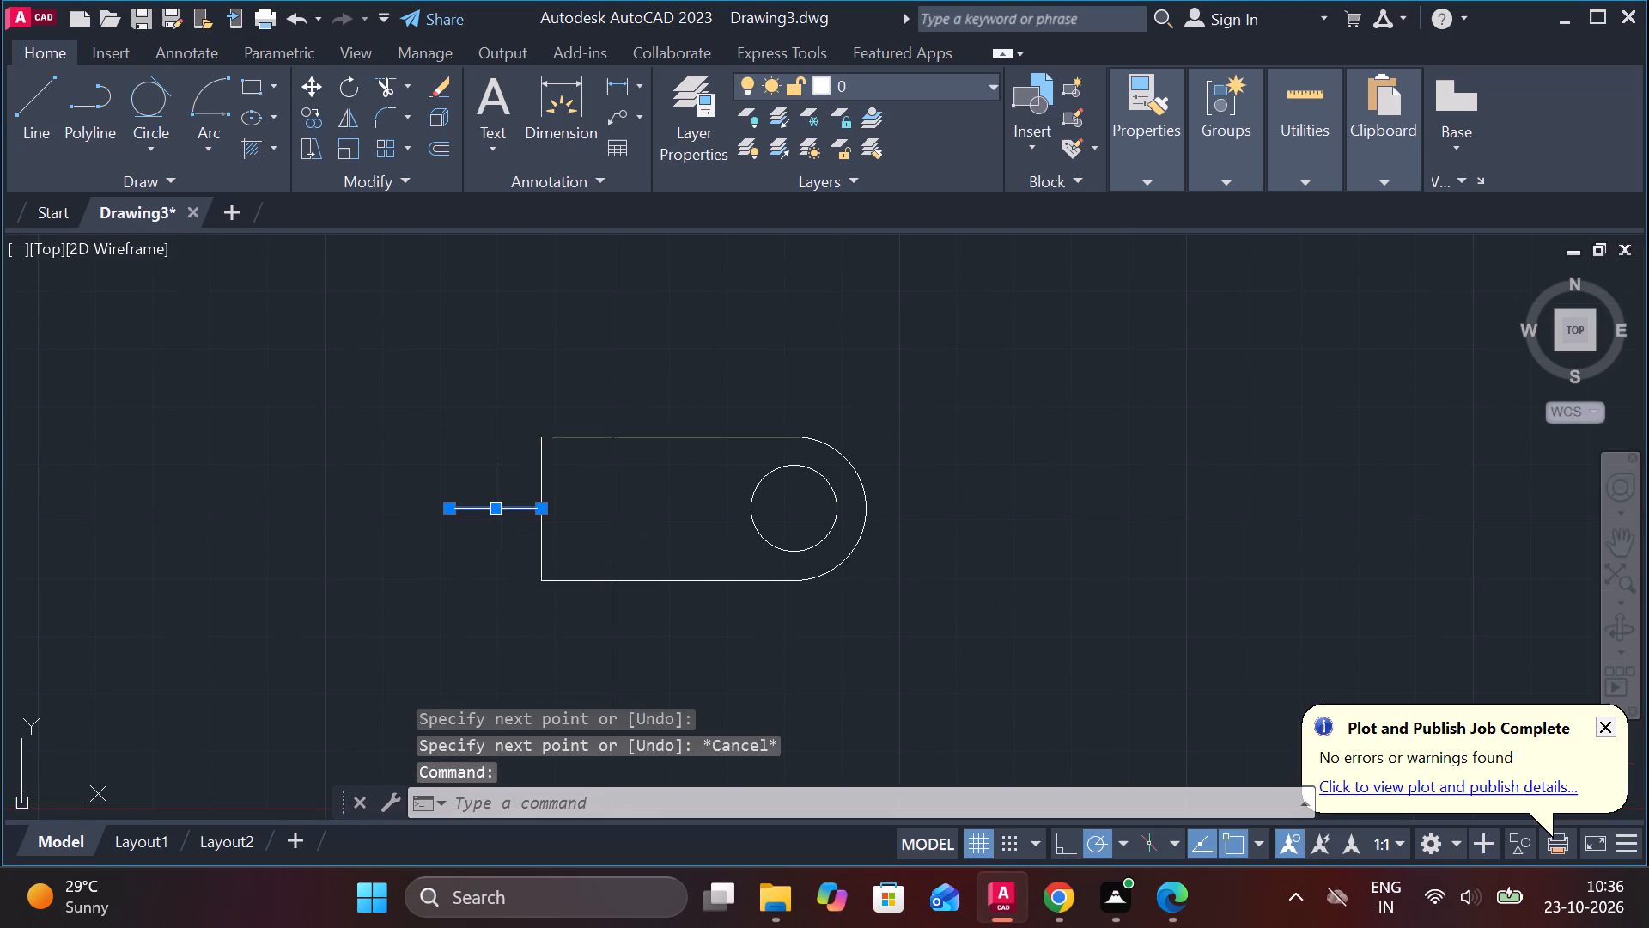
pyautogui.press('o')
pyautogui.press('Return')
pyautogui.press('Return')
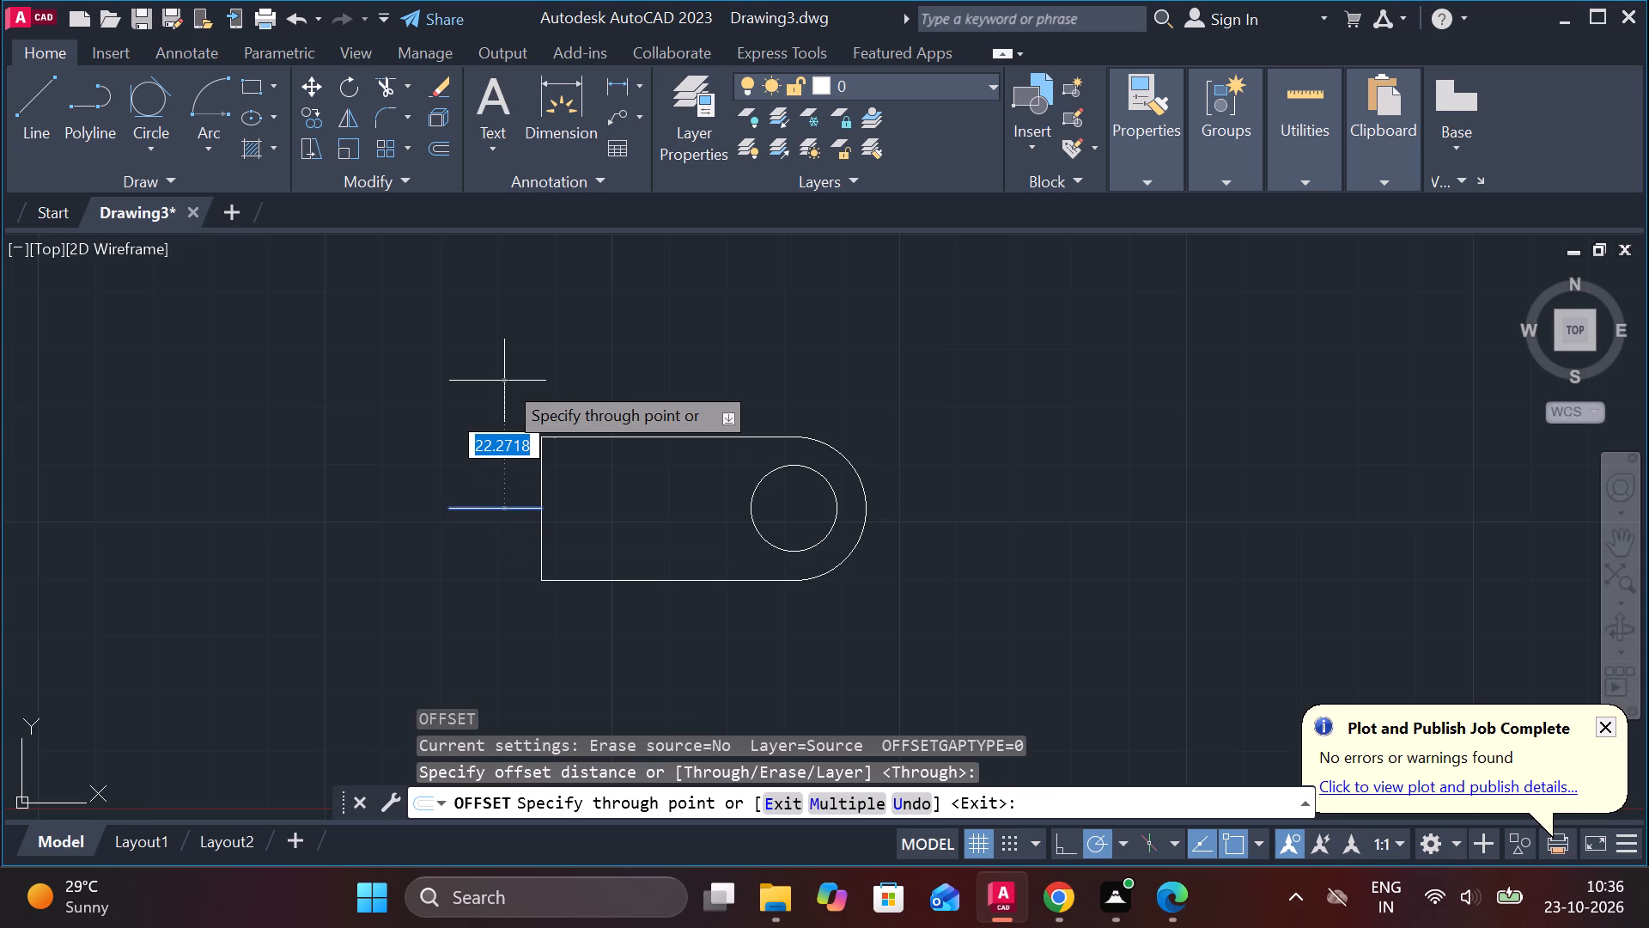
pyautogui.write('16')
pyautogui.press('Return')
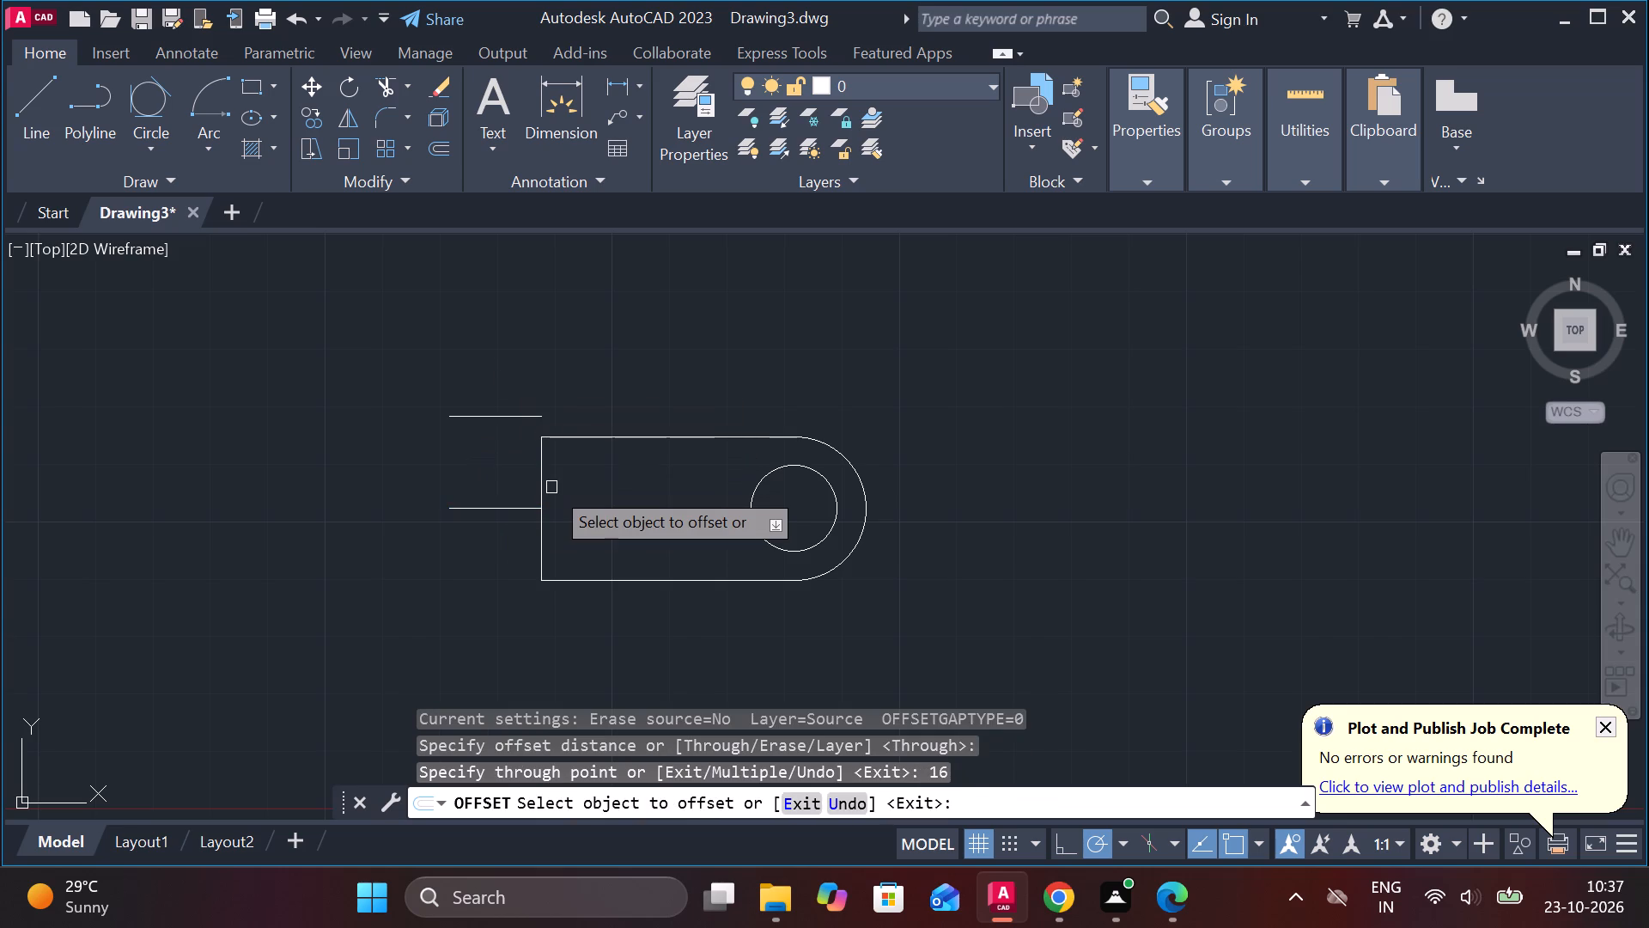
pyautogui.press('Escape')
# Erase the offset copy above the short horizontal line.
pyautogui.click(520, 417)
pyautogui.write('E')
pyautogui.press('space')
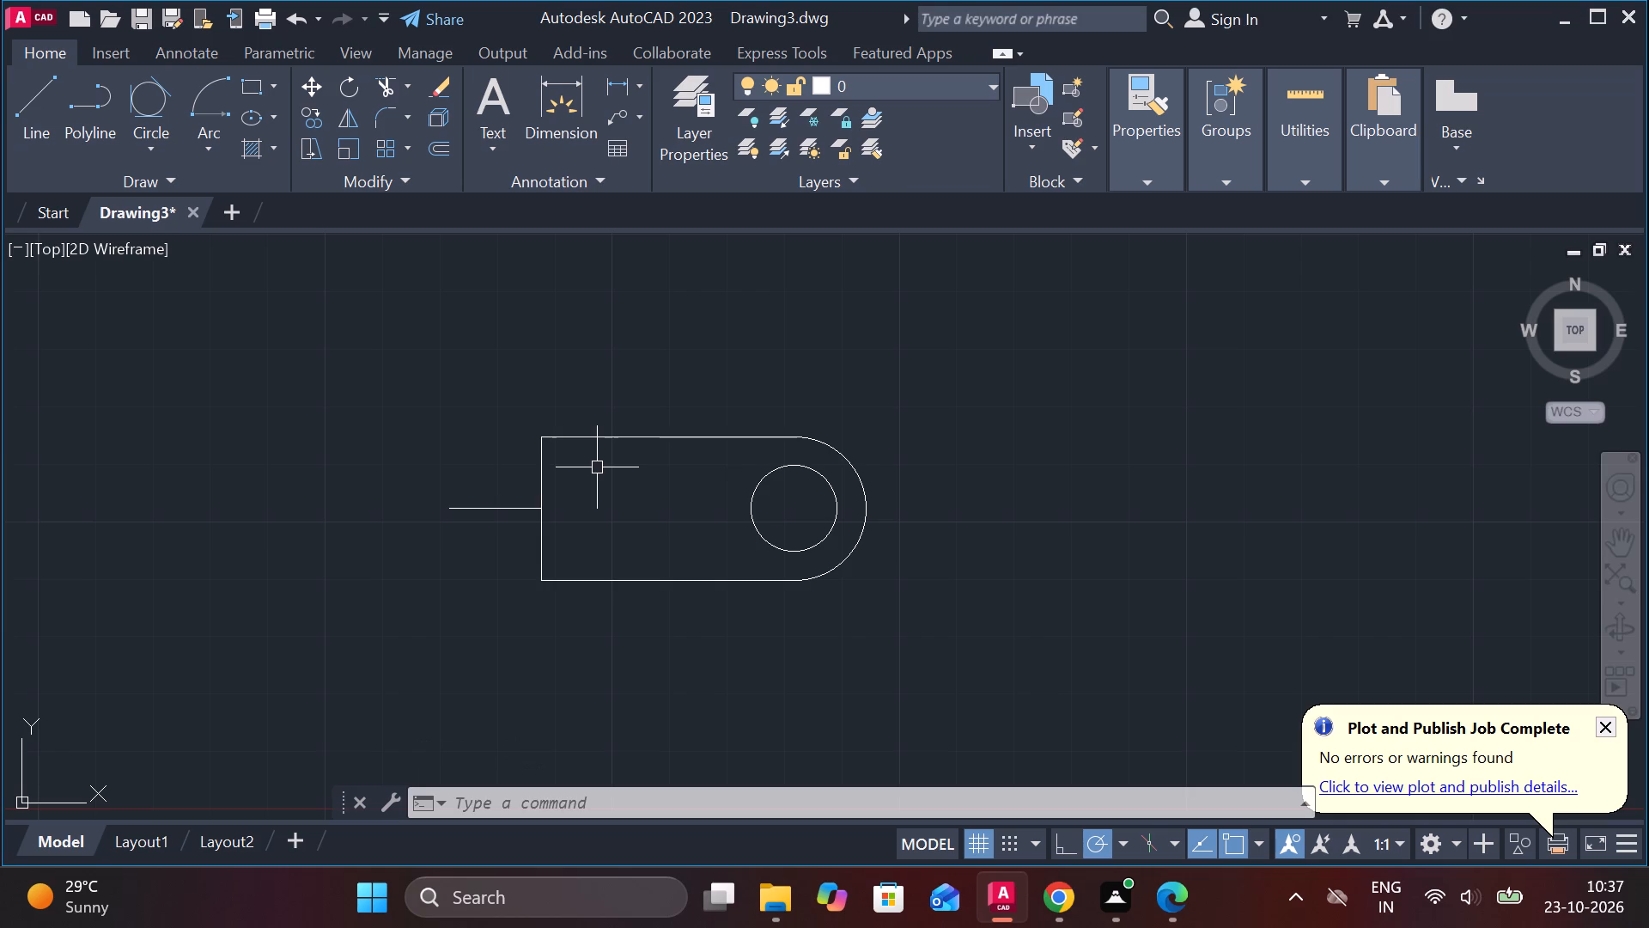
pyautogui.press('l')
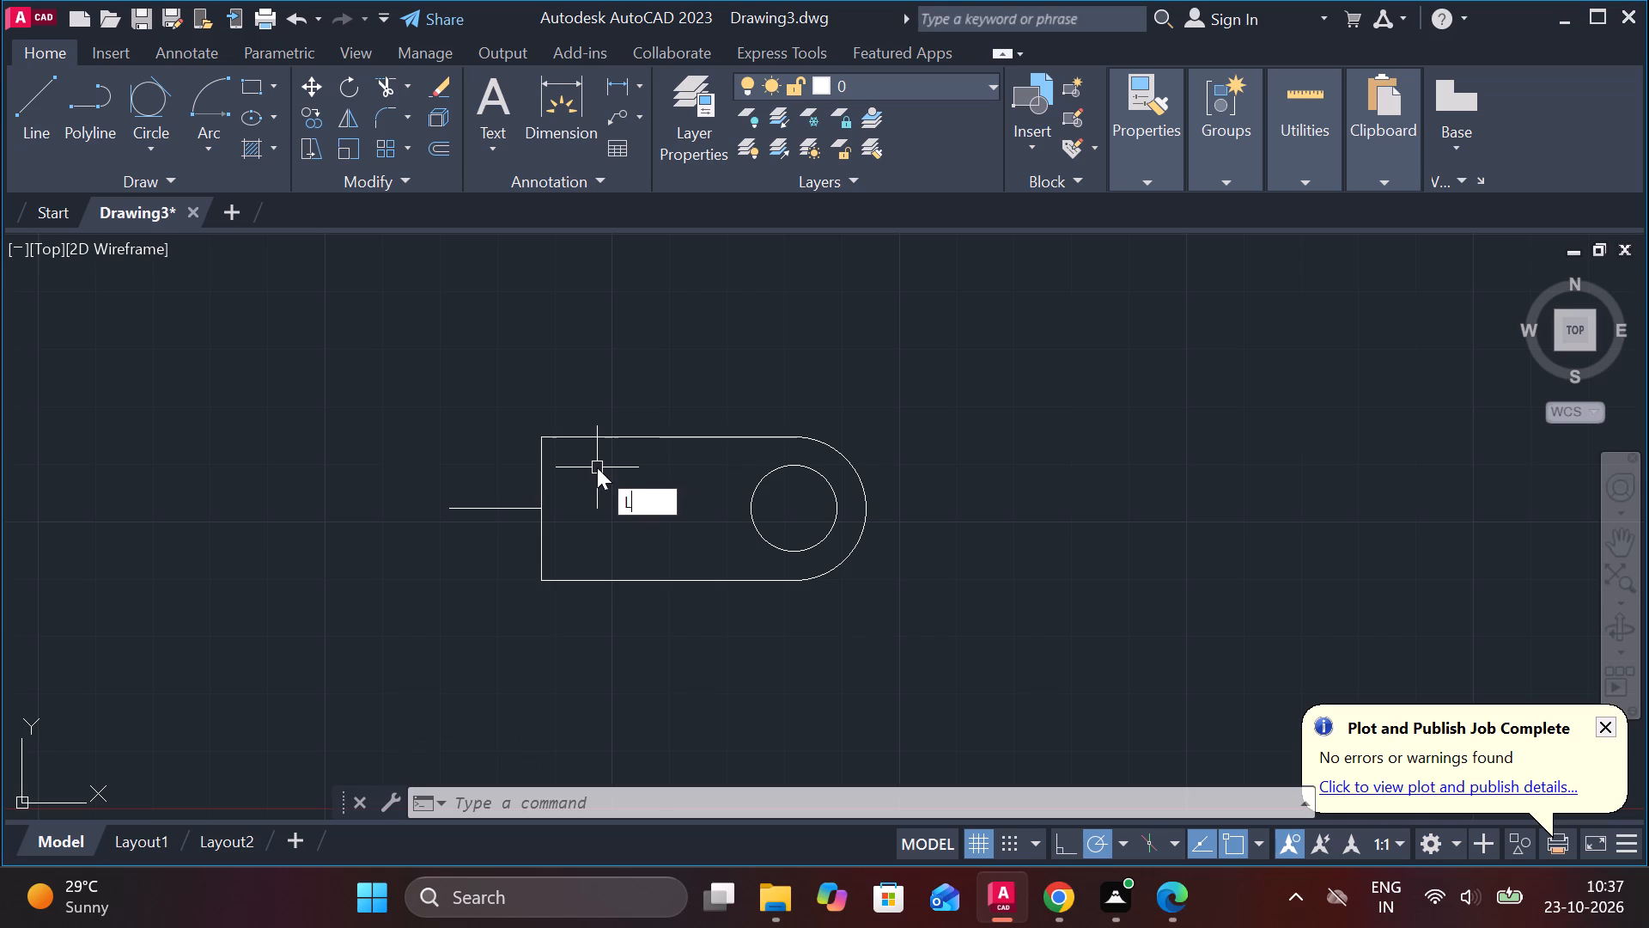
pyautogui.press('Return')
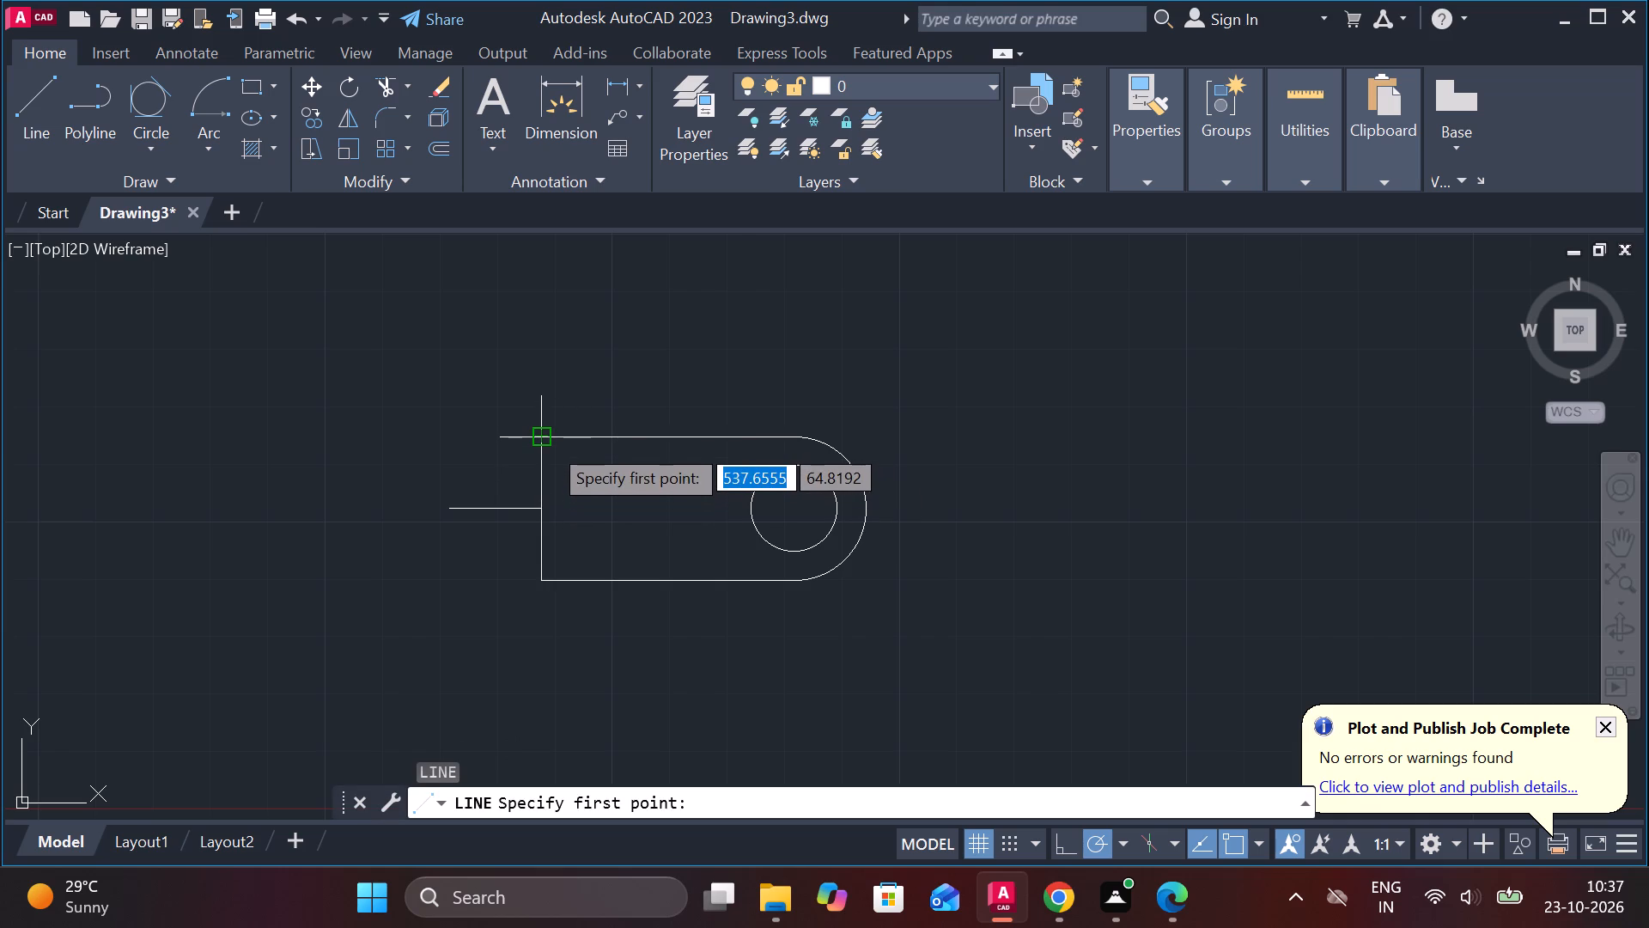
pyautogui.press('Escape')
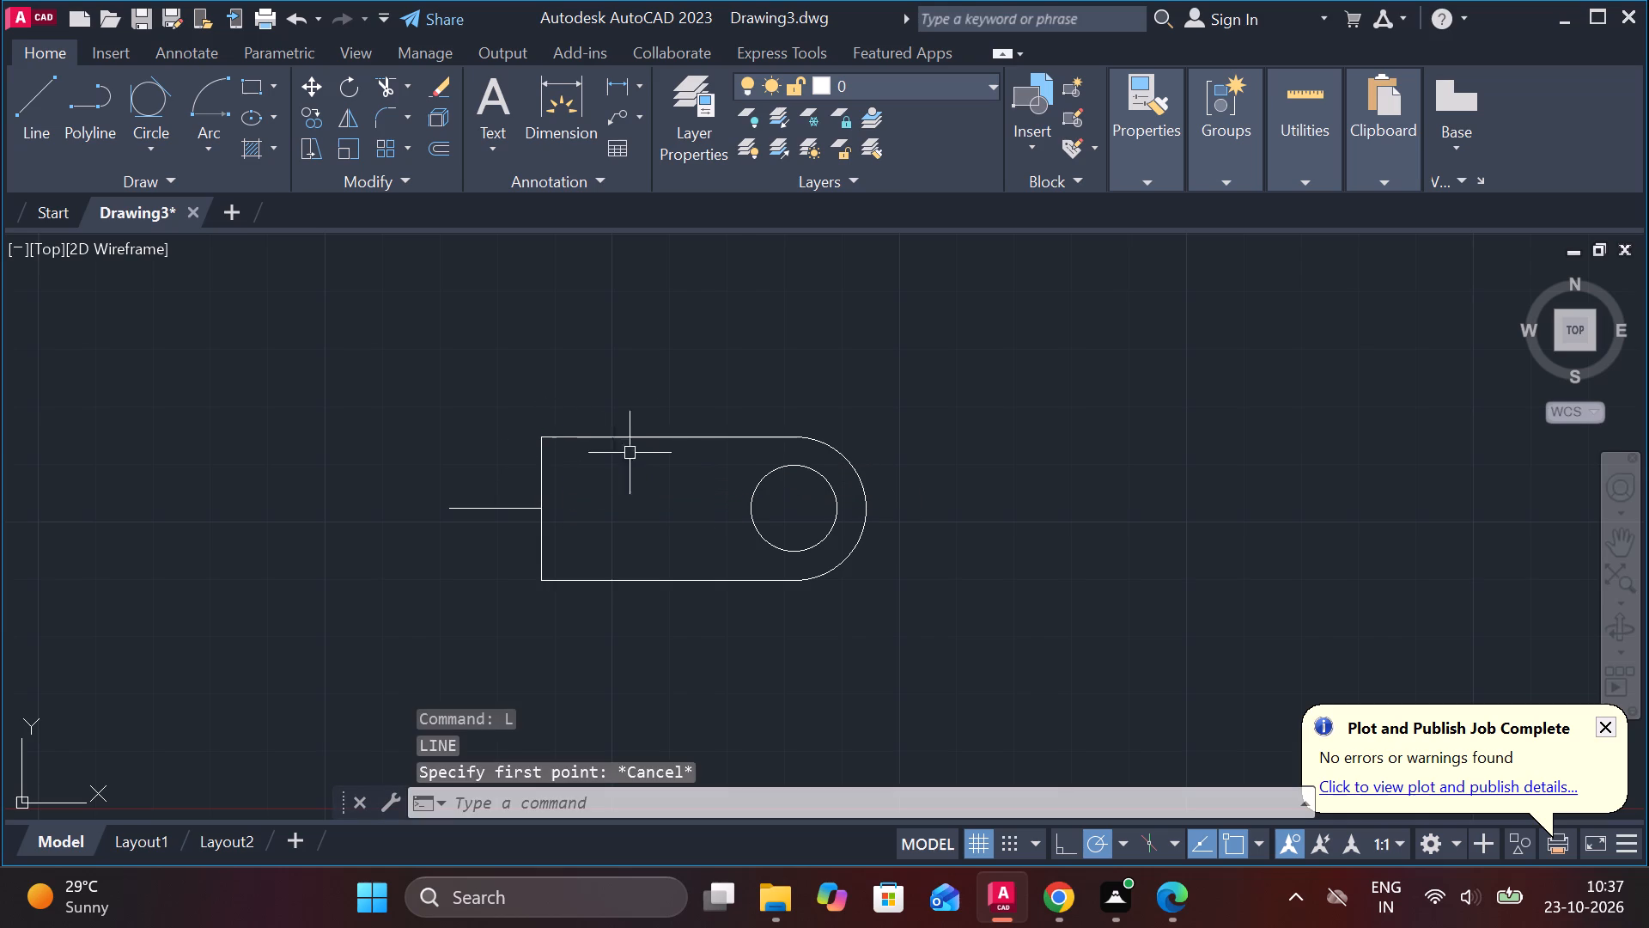
# Offset the part's left vertical edge 22 to the right, and offset the resulting line another 22 to the right.
pyautogui.click(543, 484)
pyautogui.press('o')
pyautogui.press('Return')
pyautogui.press('Return')
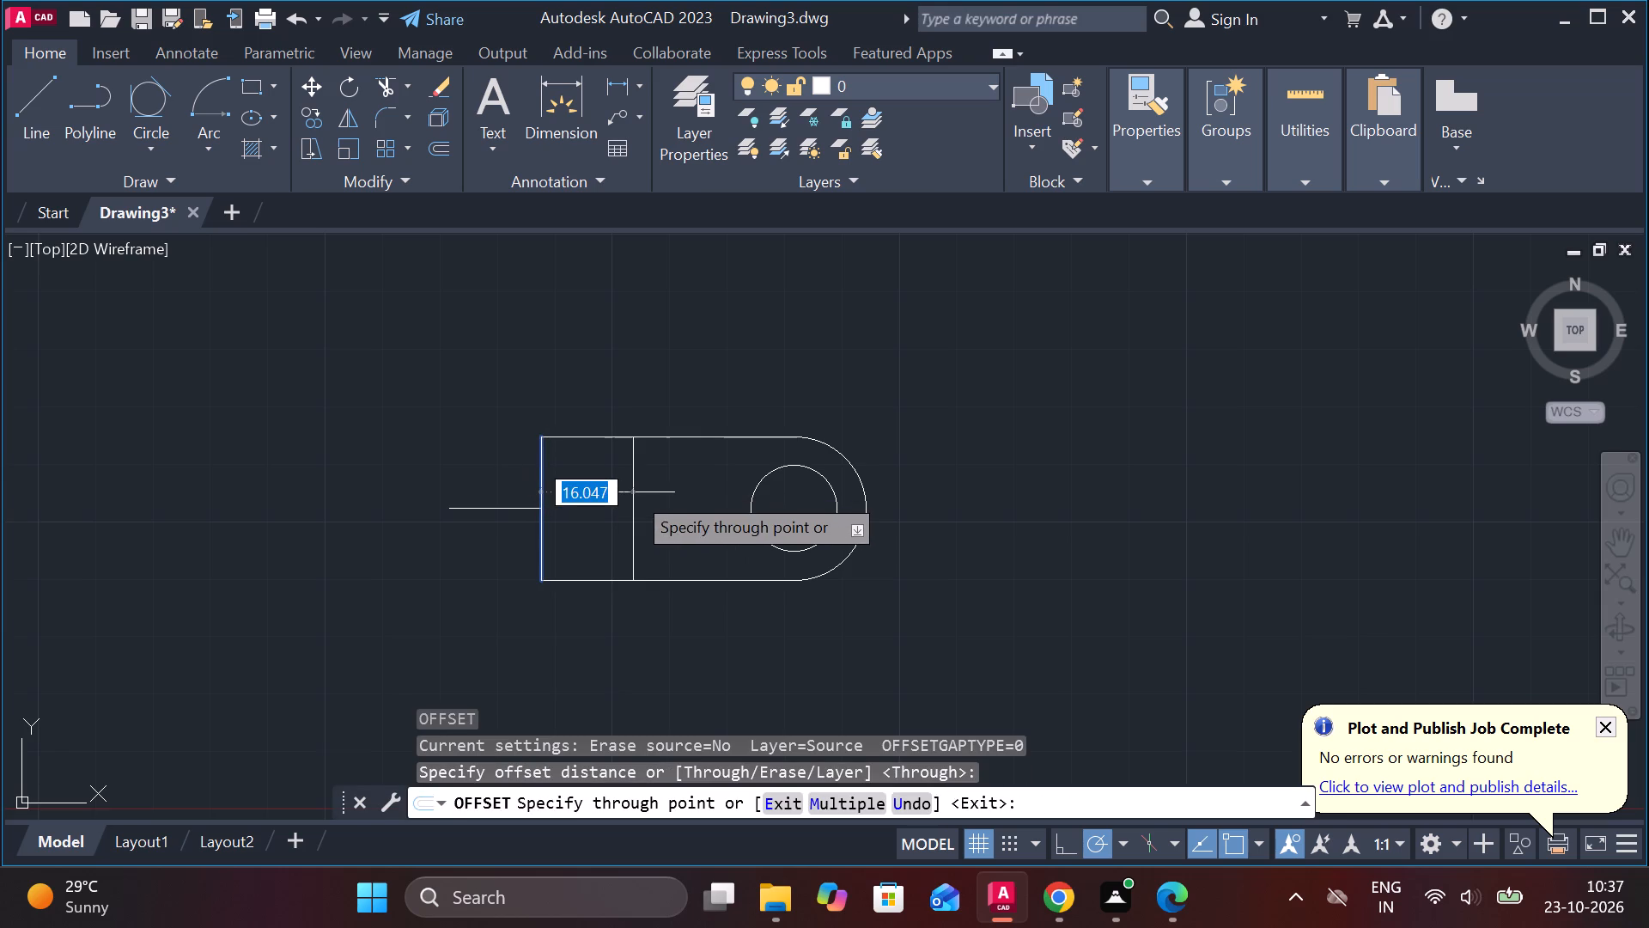
pyautogui.write('22')
pyautogui.press('Return')
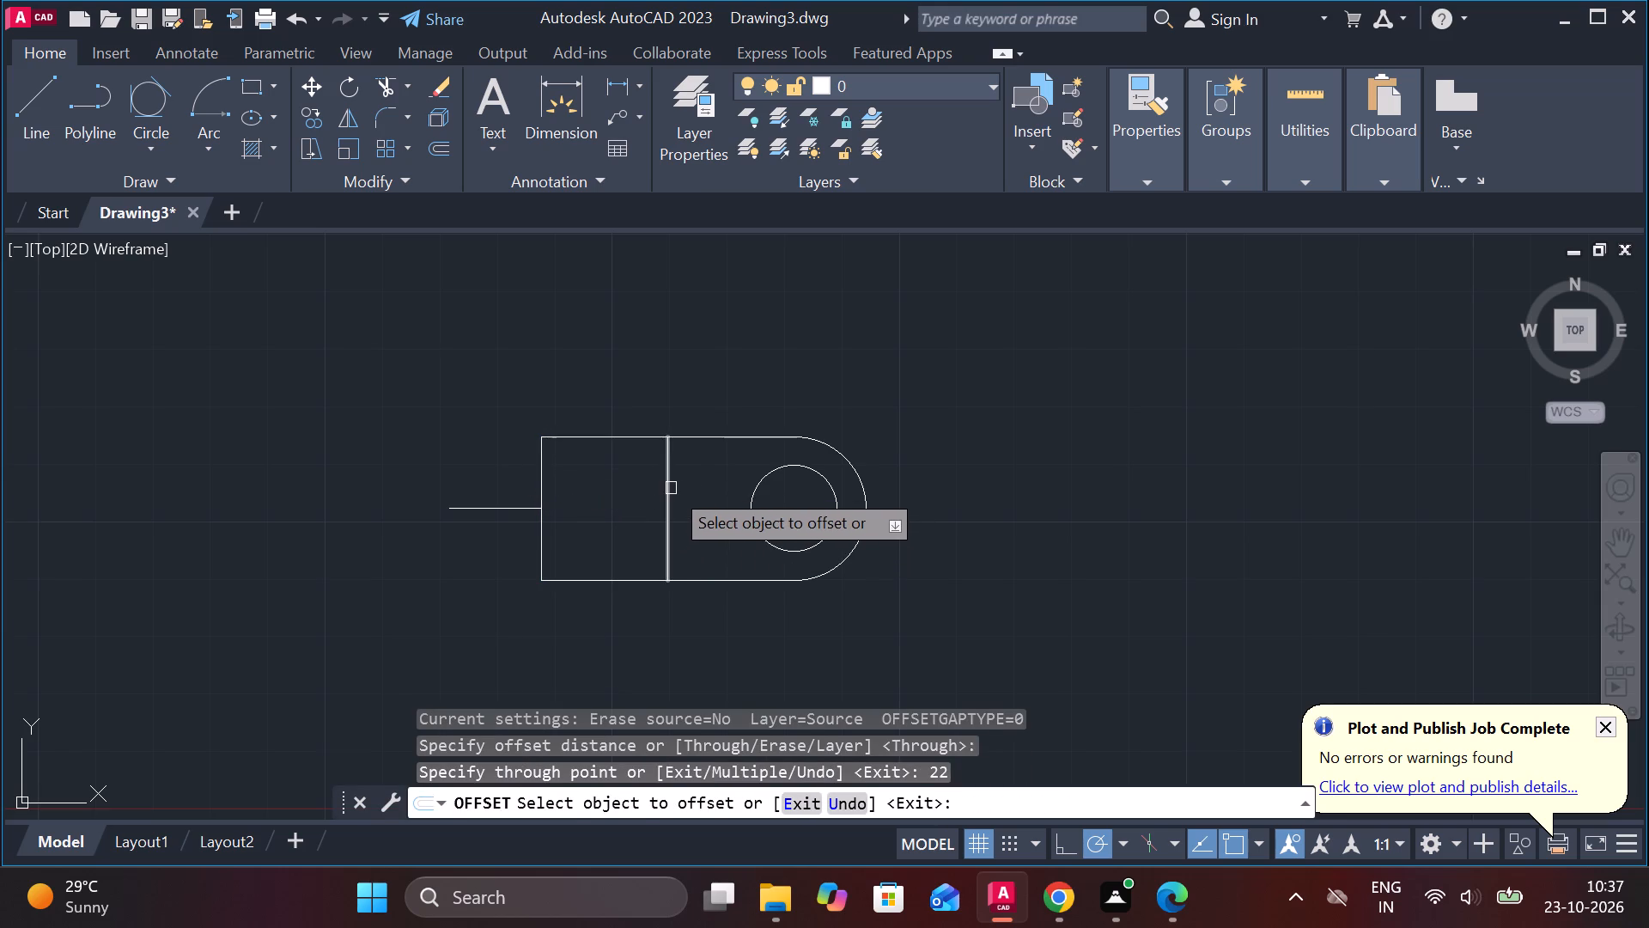
pyautogui.click(671, 488)
pyautogui.write('22')
pyautogui.press('space')
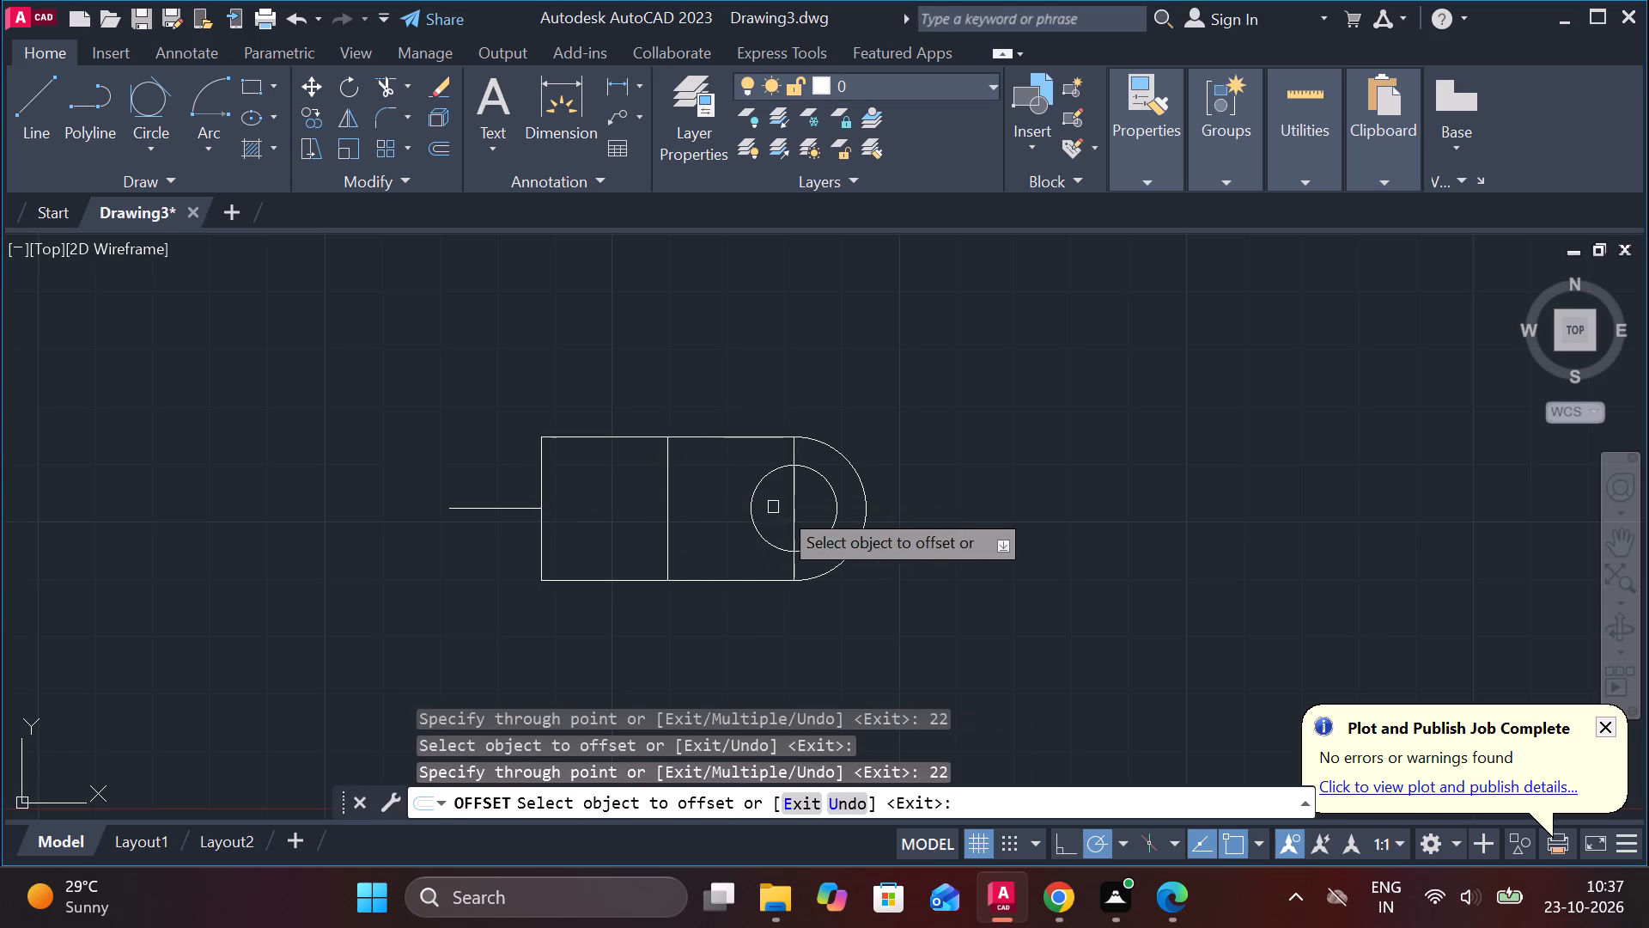
pyautogui.moveTo(846, 610); pyautogui.dragTo(837, 607, button='middle')
pyautogui.press('Escape')
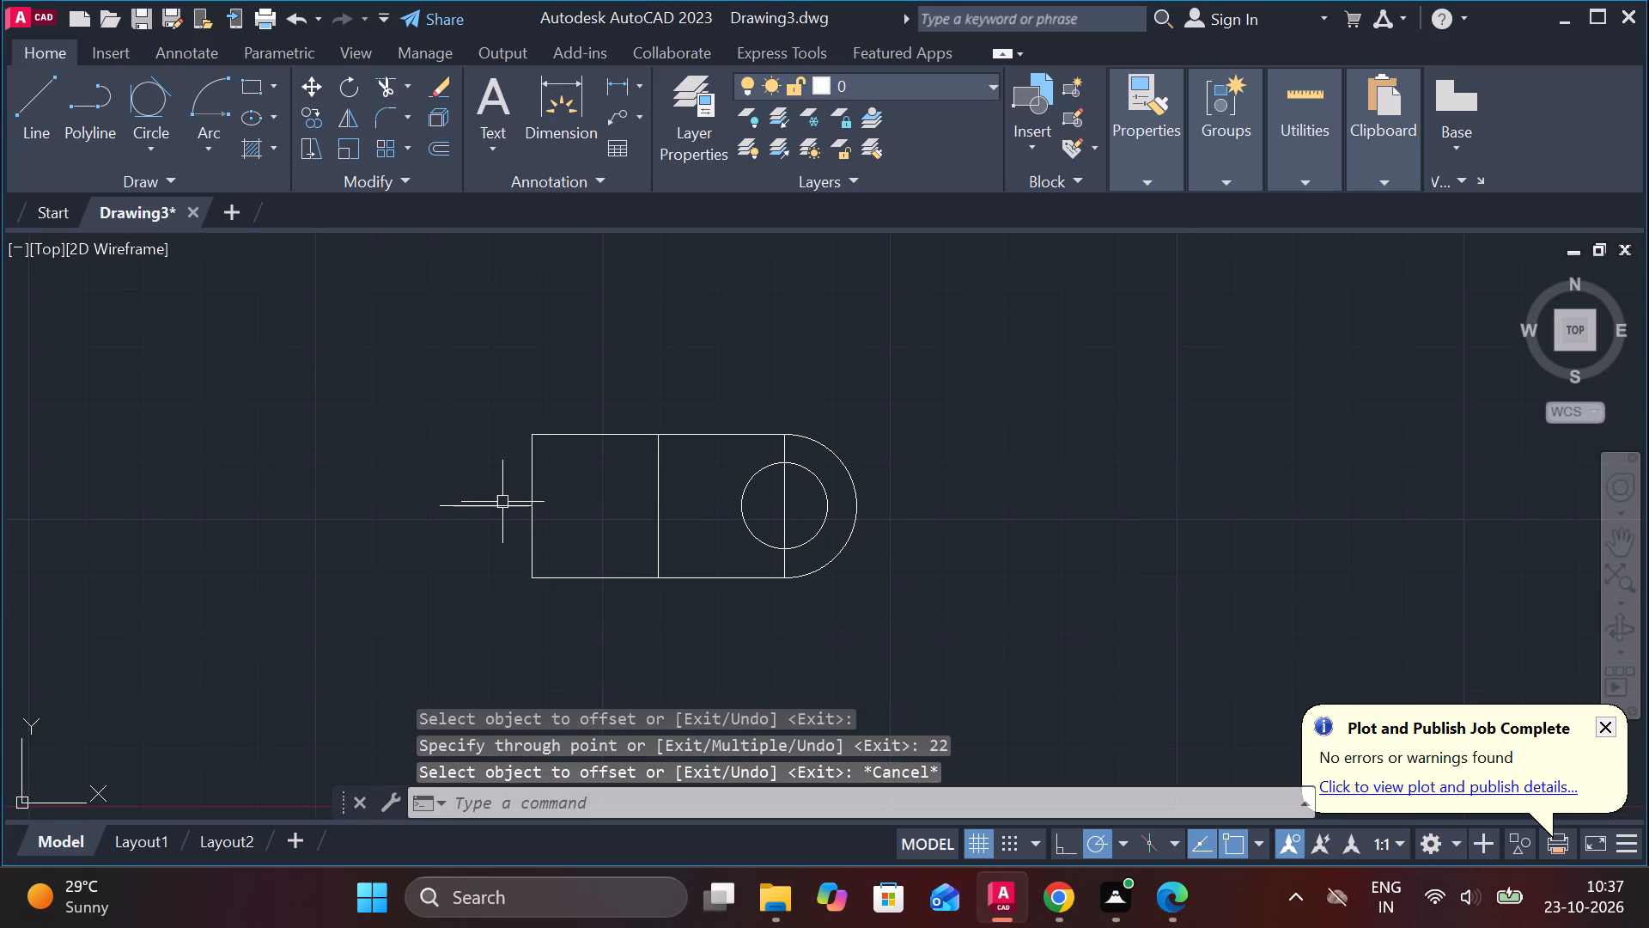
# Offset the short horizontal line left of the part upward by 27.
pyautogui.click(502, 502)
pyautogui.press('o')
pyautogui.press('Return')
pyautogui.press('Return')
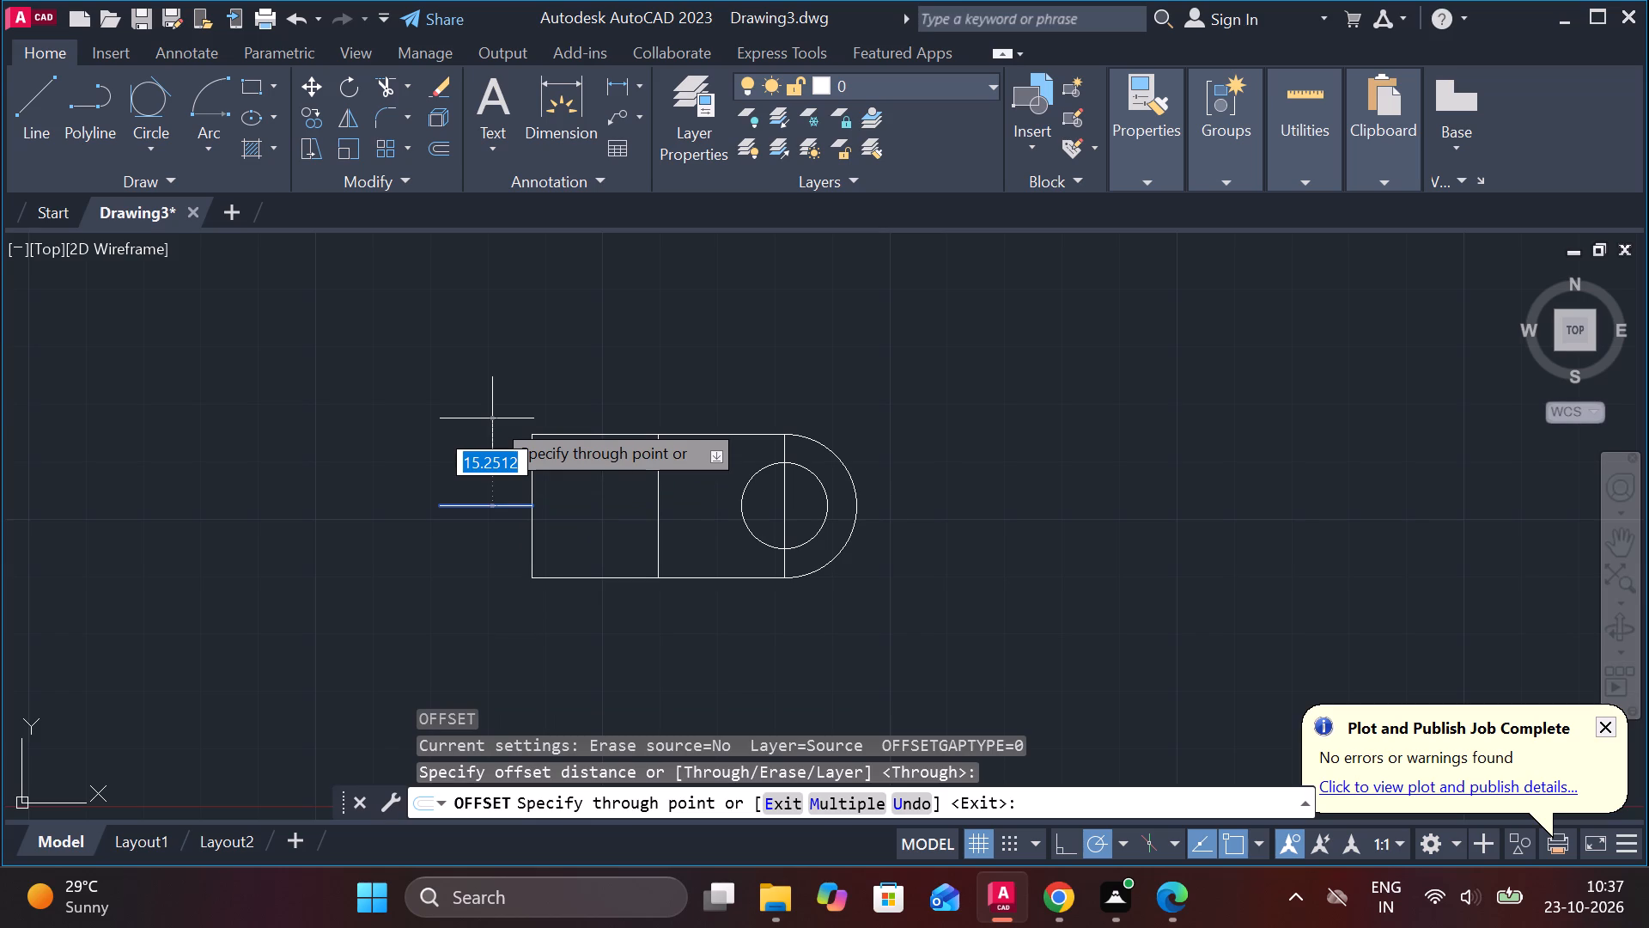
pyautogui.write('27')
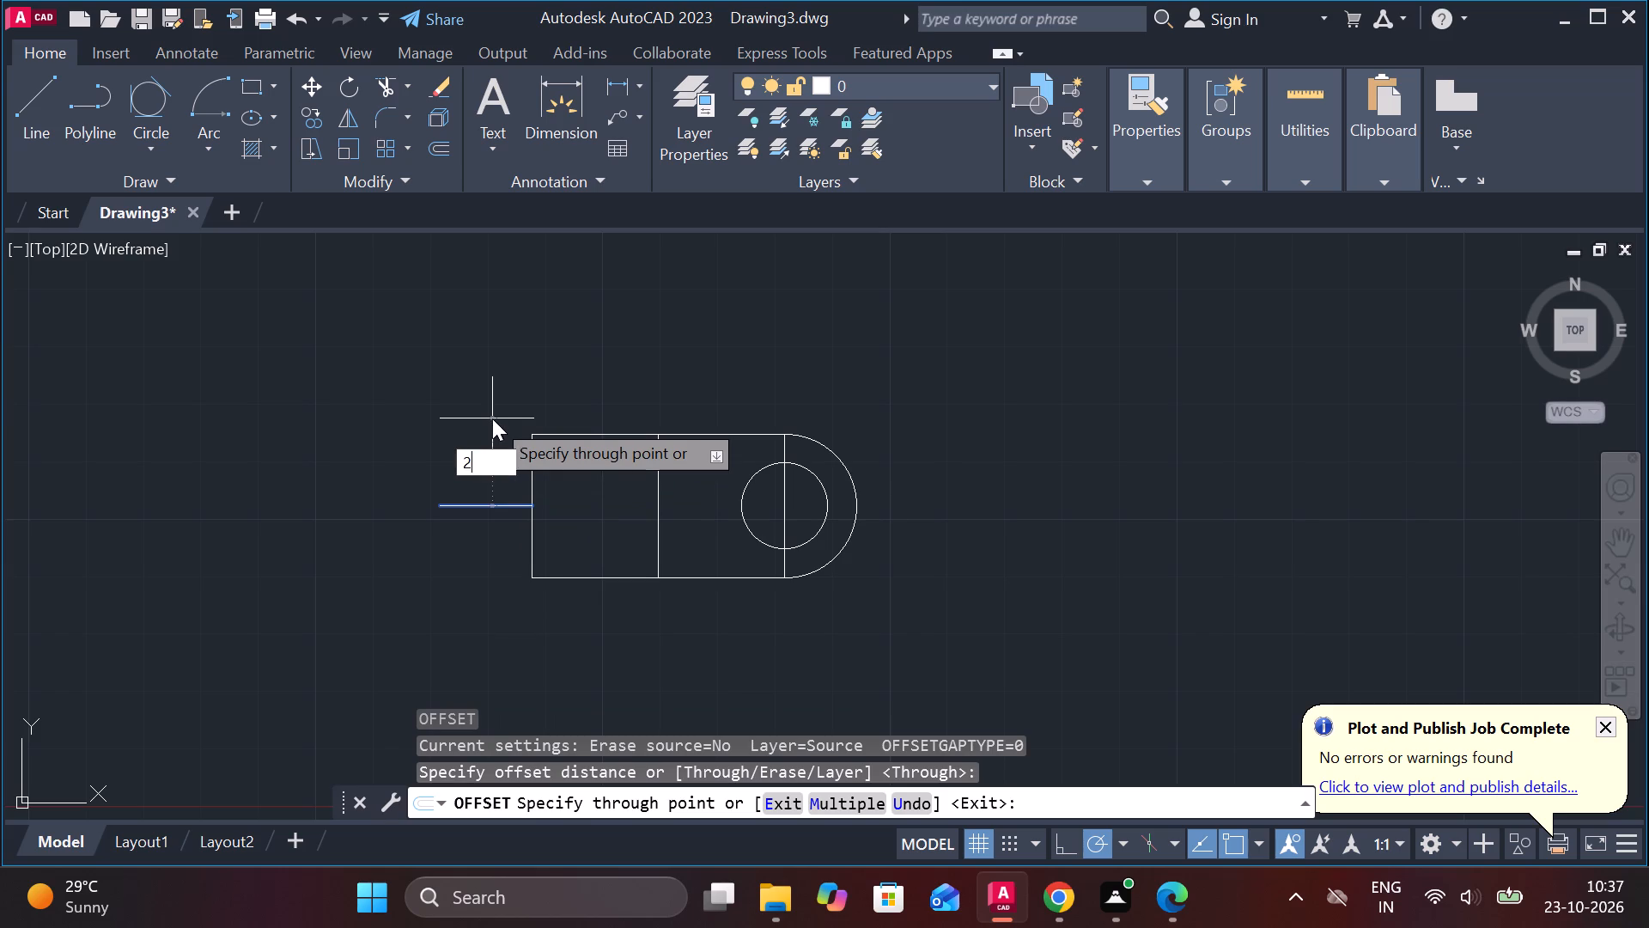
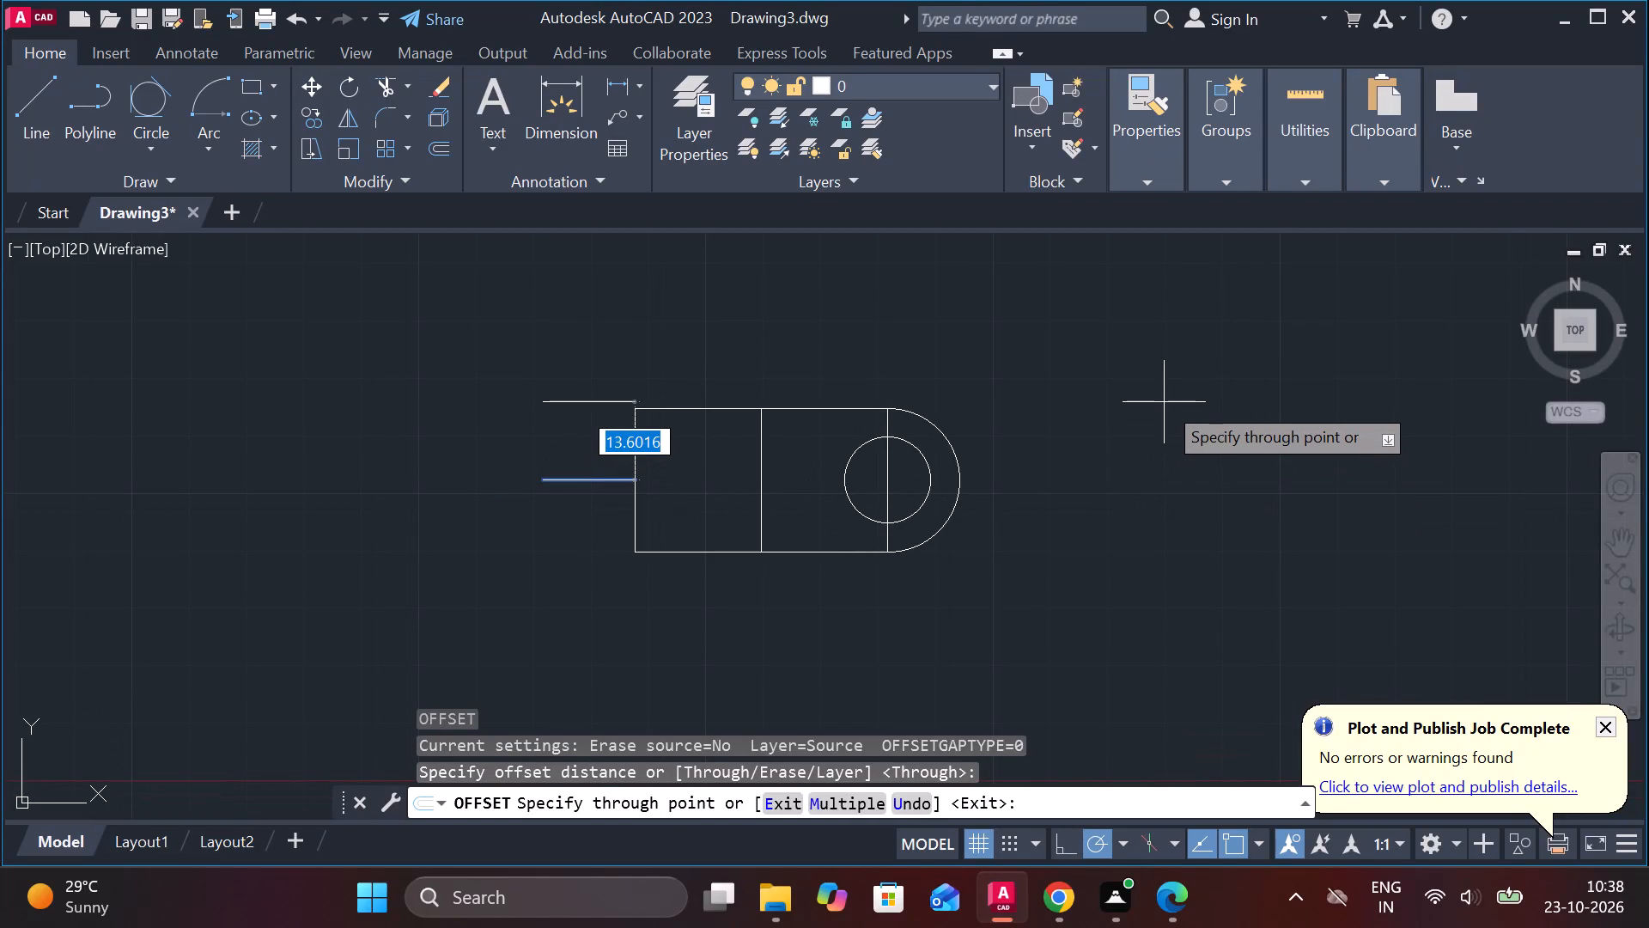
# Offset the short horizontal centre line 28.5 upward, and offset that upper copy 57 downward to get a line below the part.
pyautogui.write('28.5')
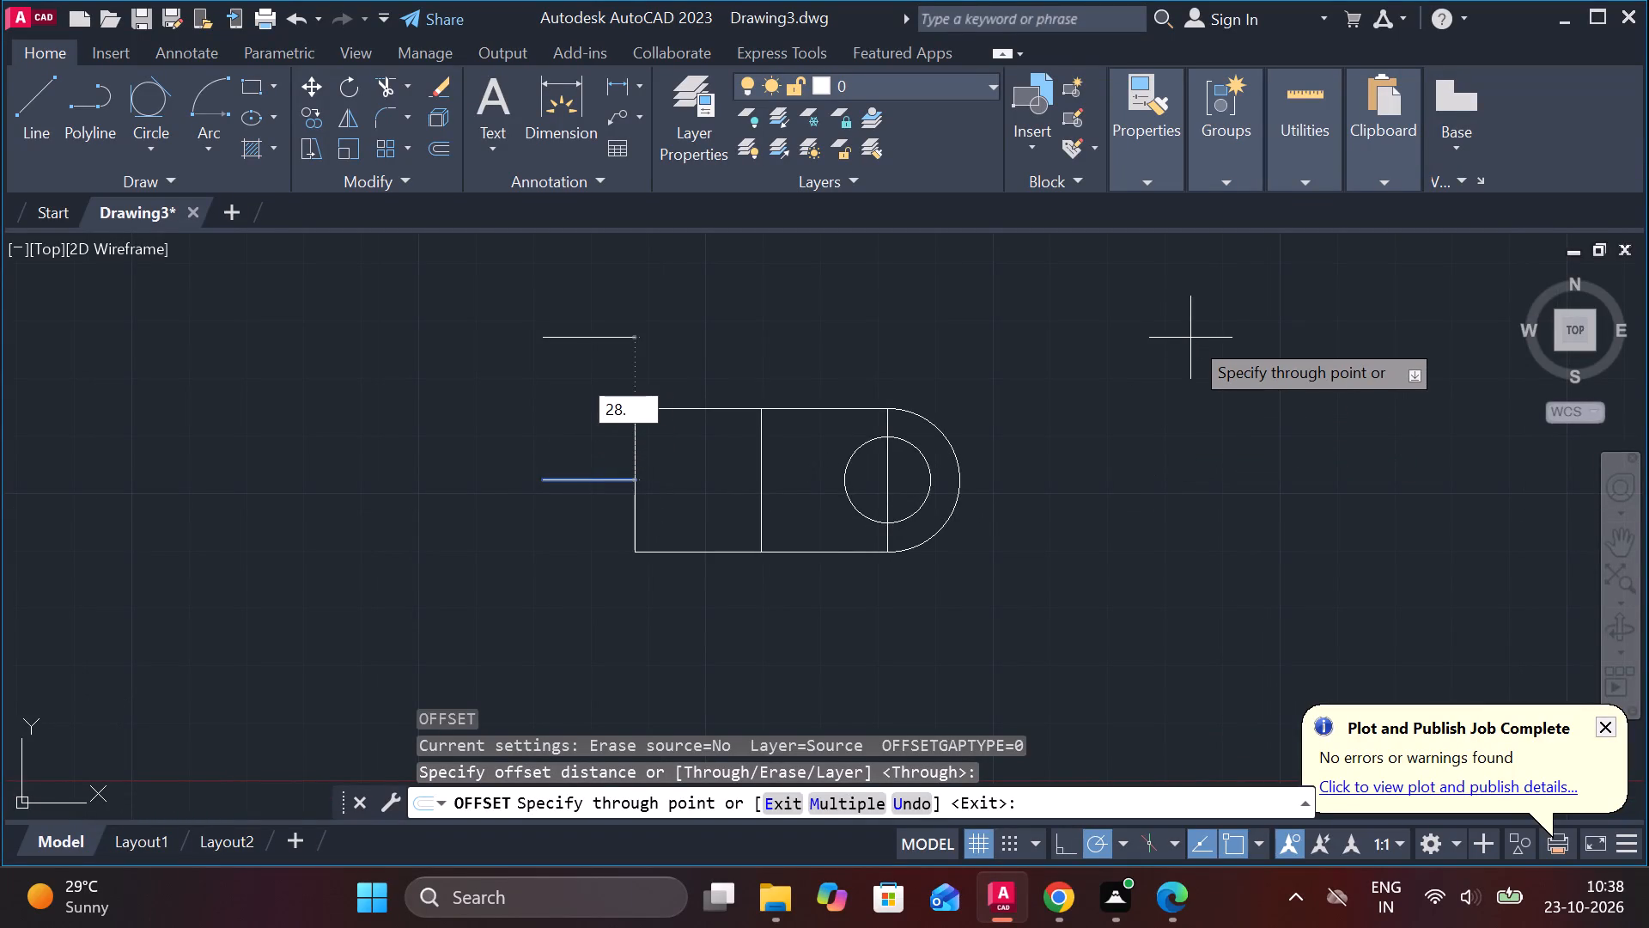
pyautogui.press('Return')
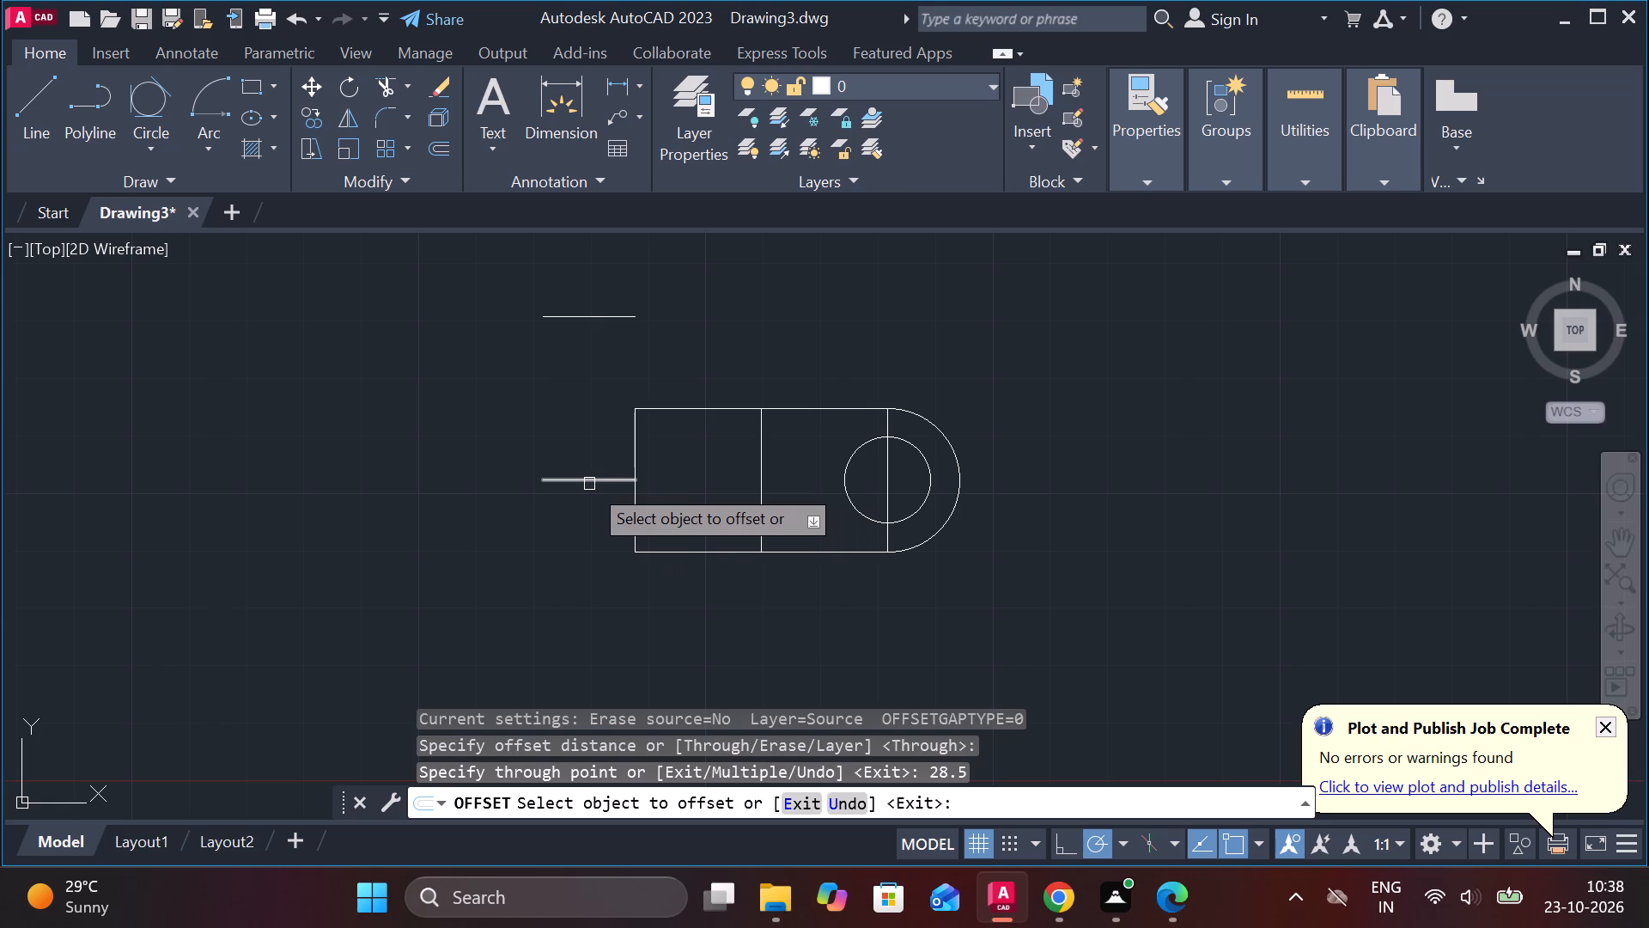
pyautogui.click(590, 314)
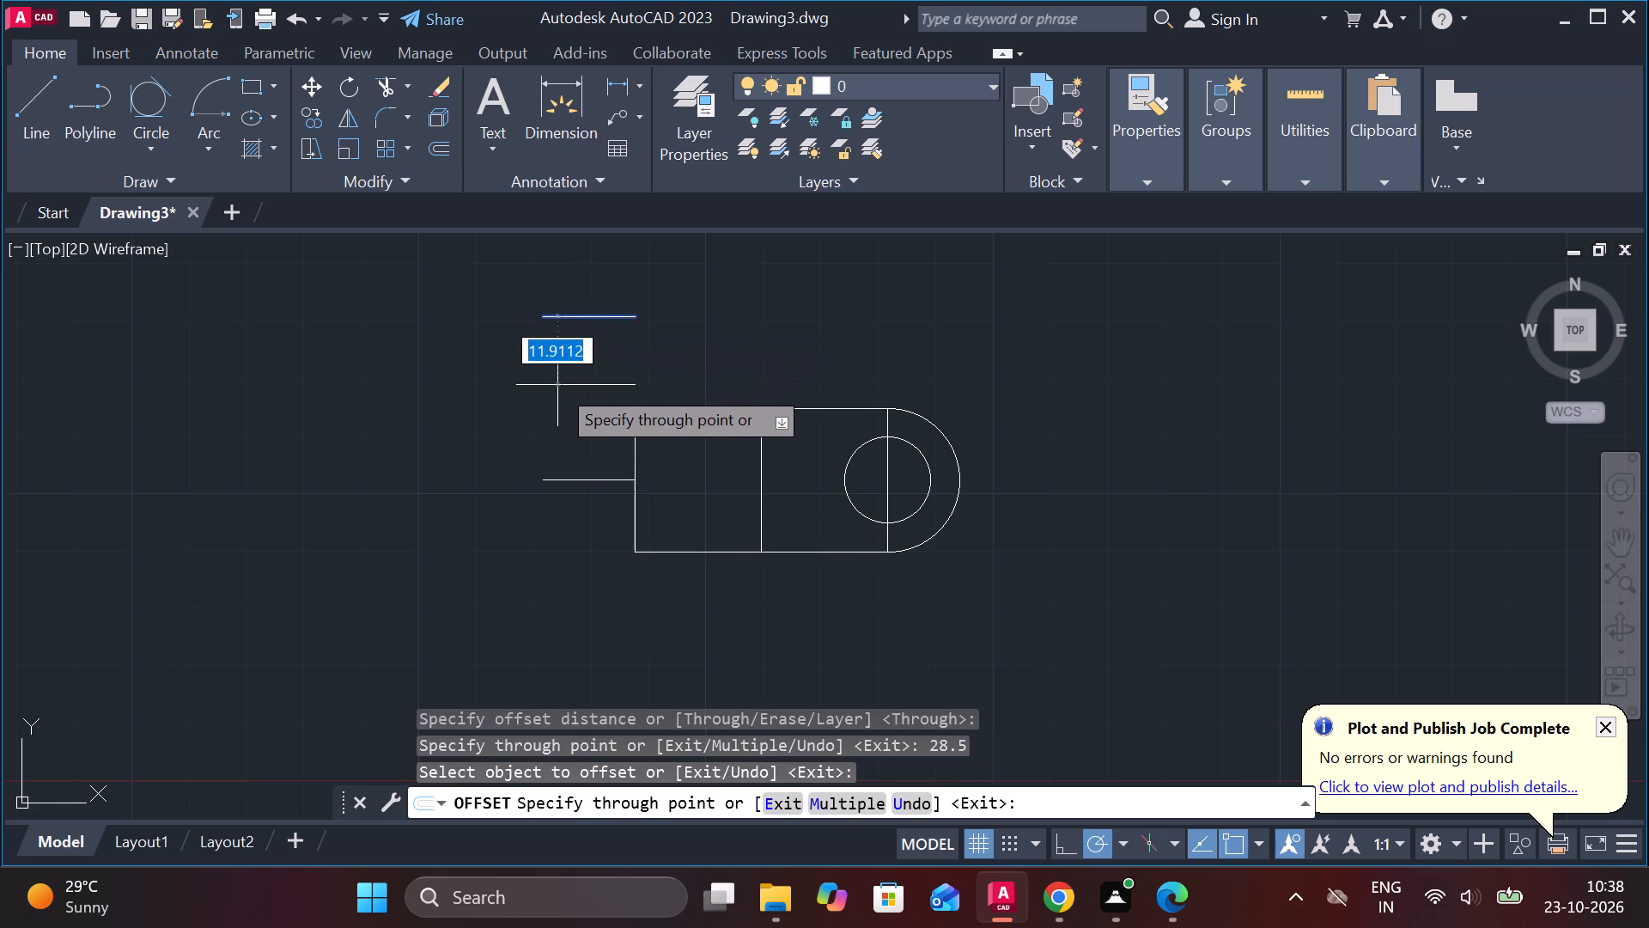
pyautogui.write('57')
pyautogui.press('Return')
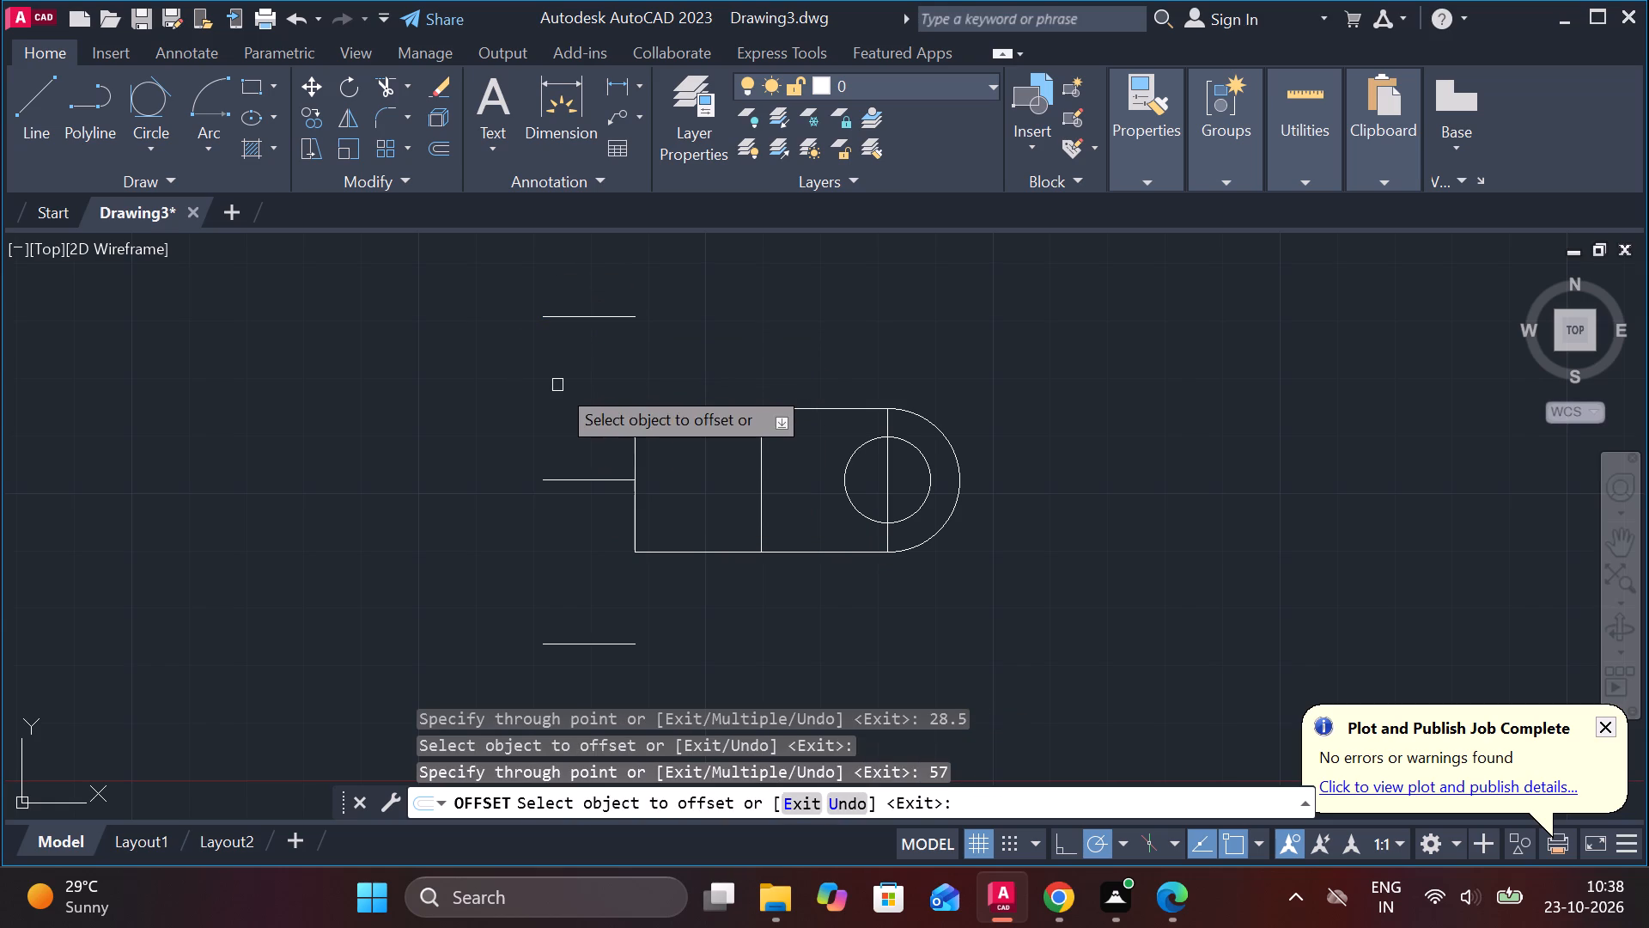
pyautogui.moveTo(718, 572); pyautogui.dragTo(723, 530, button='middle')
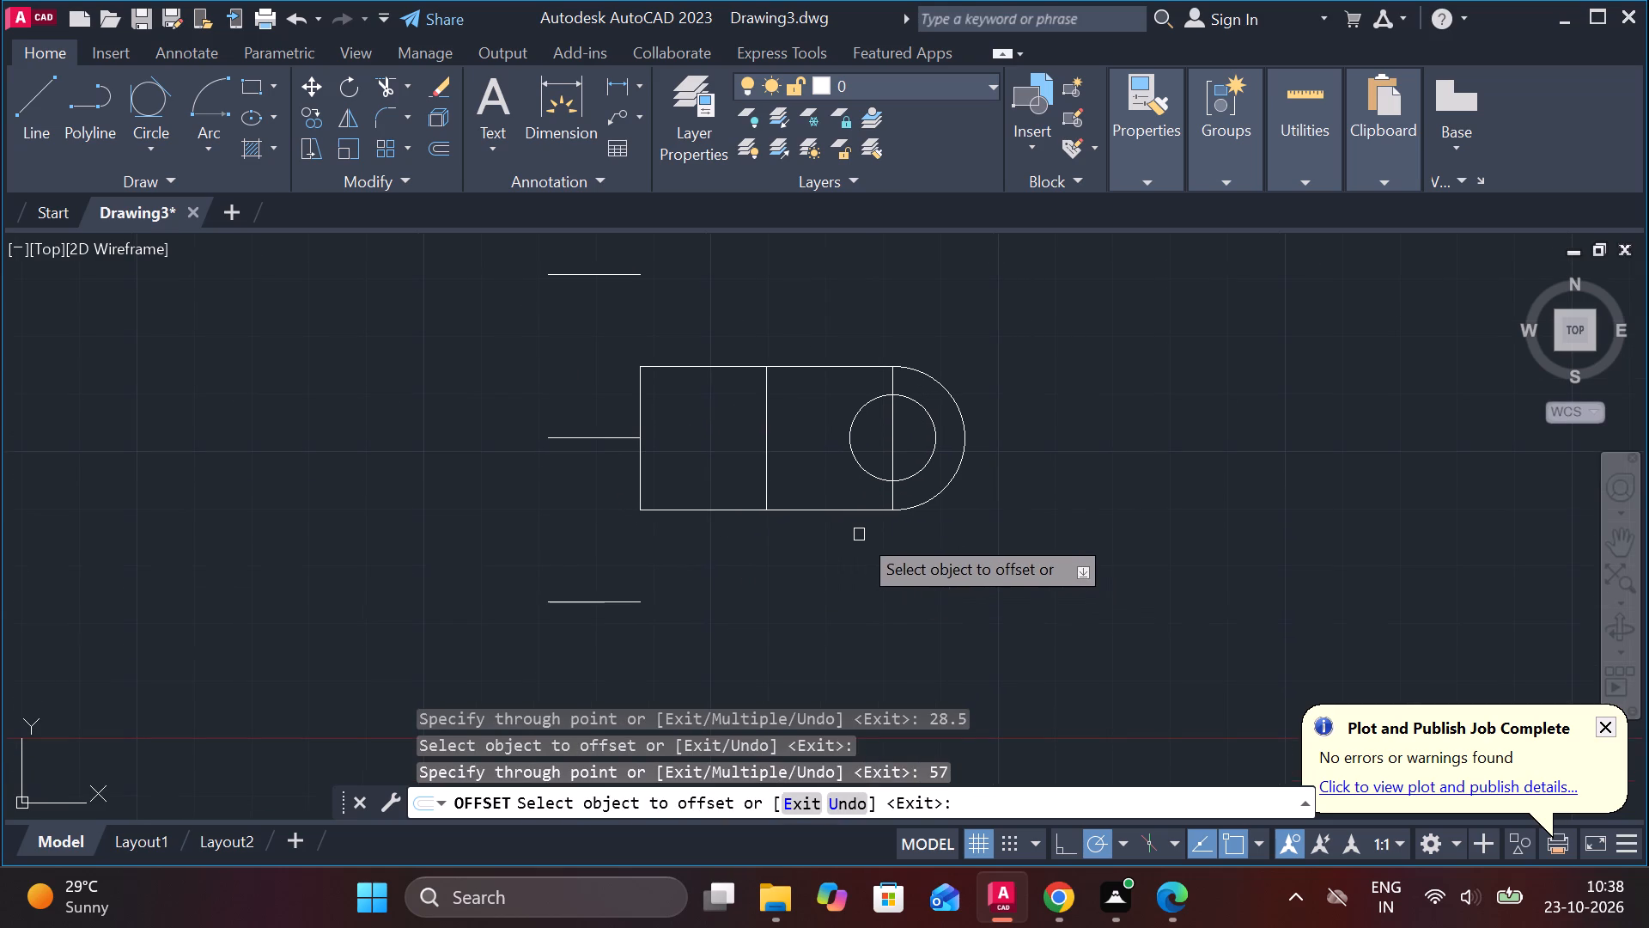
pyautogui.press('Escape')
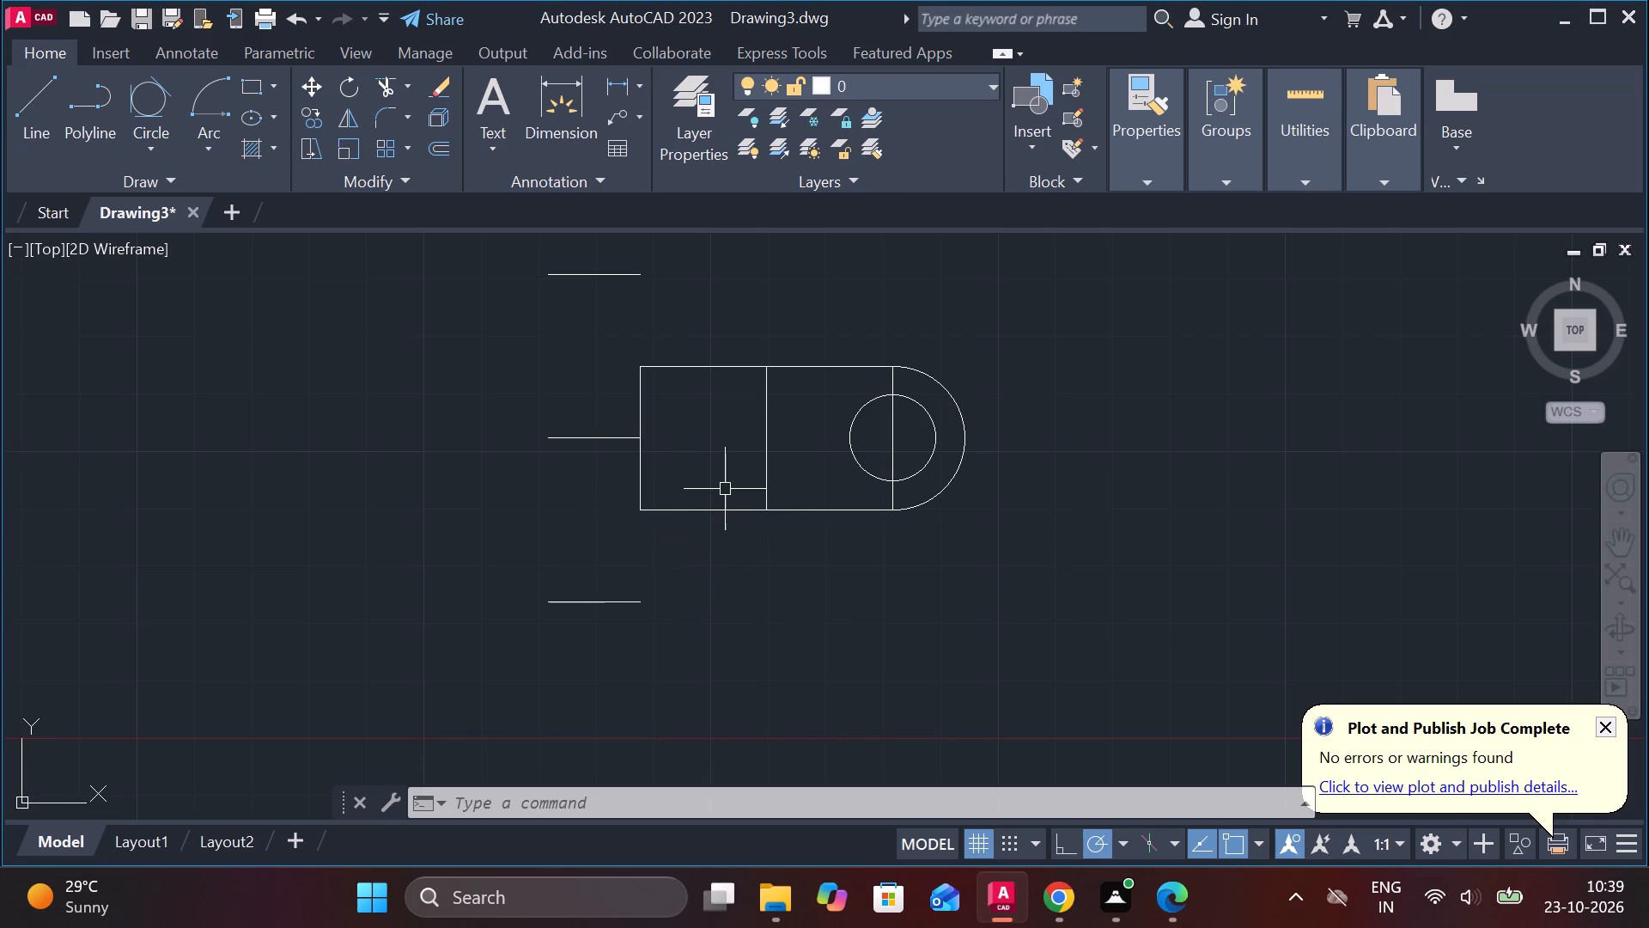
pyautogui.press('Escape')
# Stretch the free ends of the upper and lower horizontal lines past the part's rounded end.
pyautogui.click(590, 274)
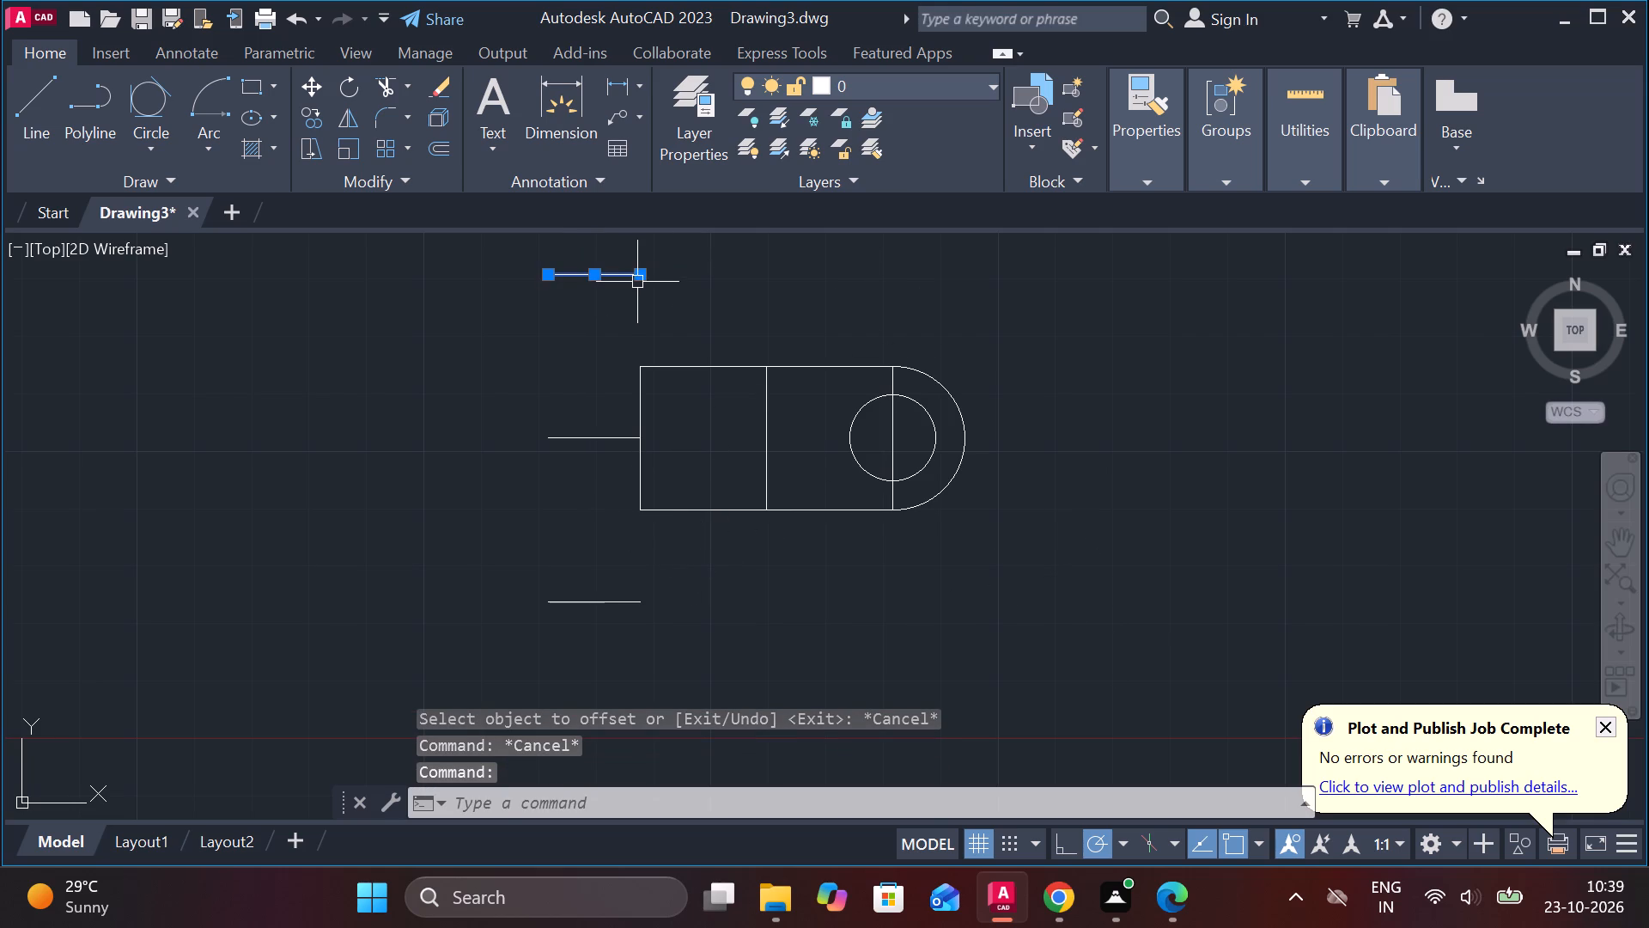
pyautogui.click(639, 274)
pyautogui.click(991, 258)
pyautogui.press('Escape')
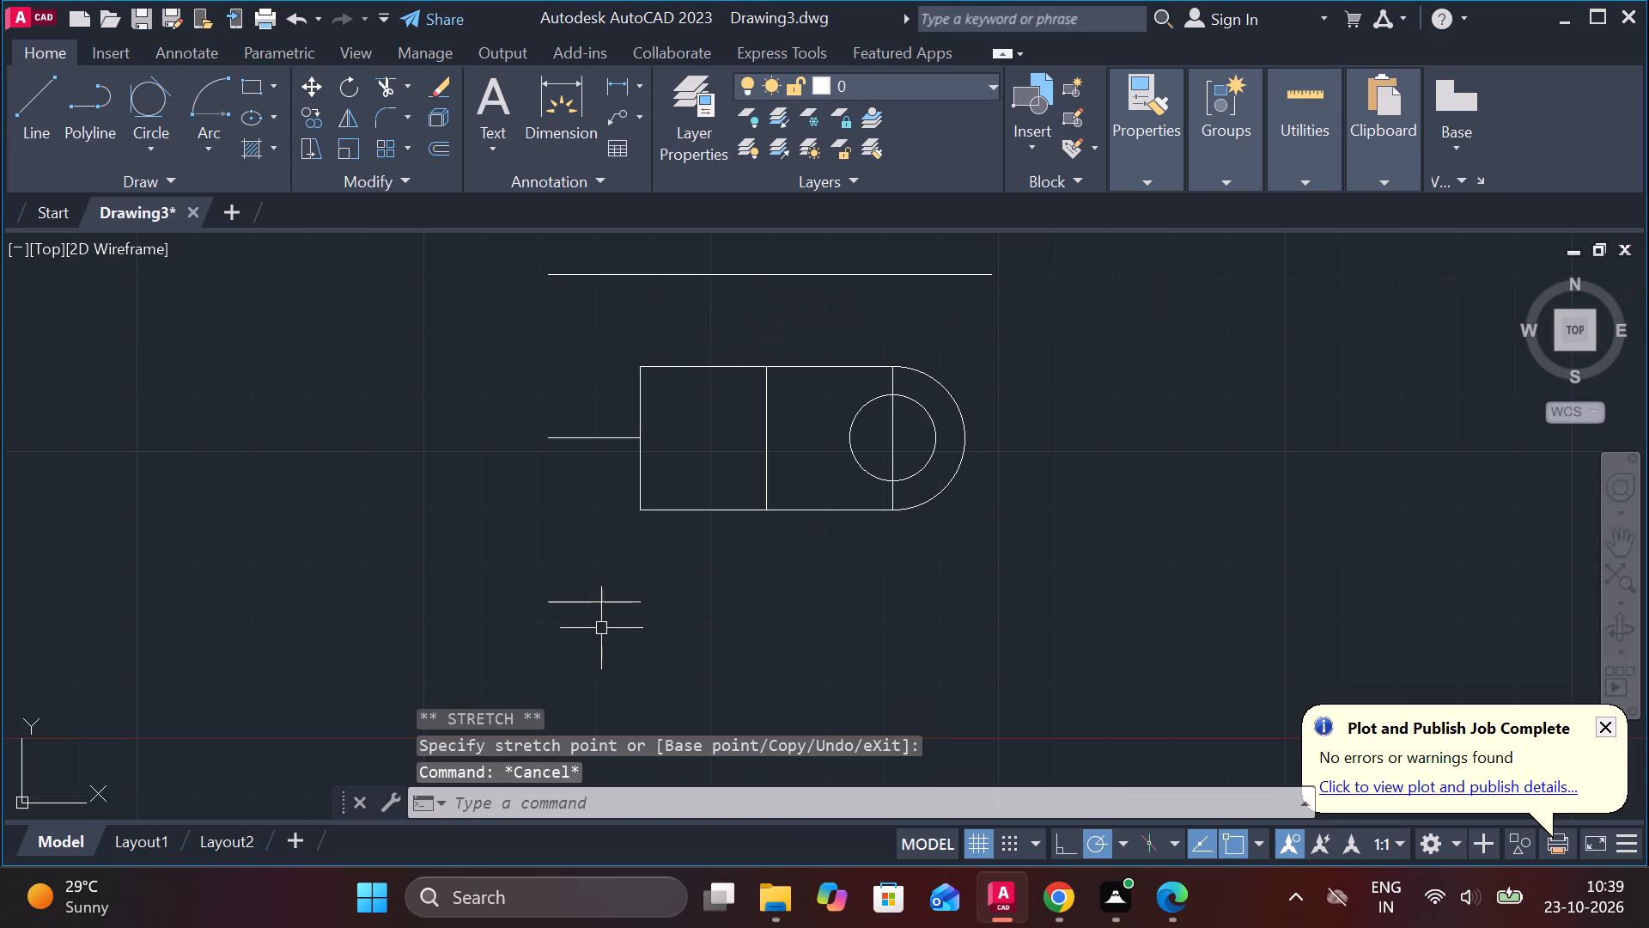
pyautogui.click(590, 605)
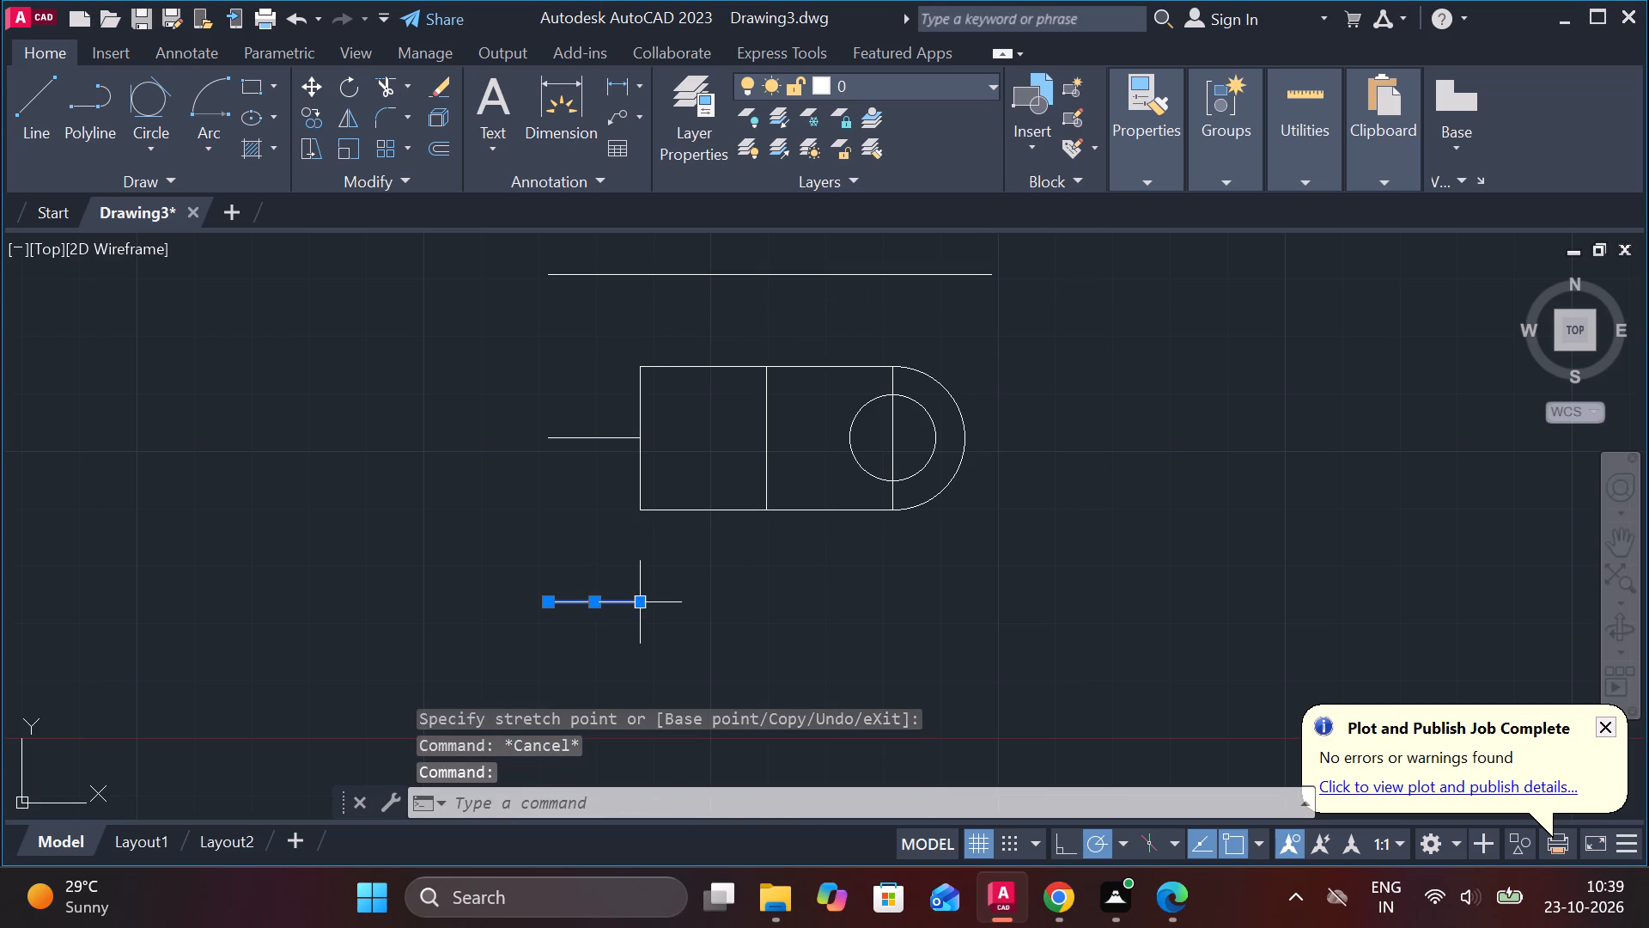
pyautogui.click(643, 601)
pyautogui.click(1025, 594)
pyautogui.press('Escape')
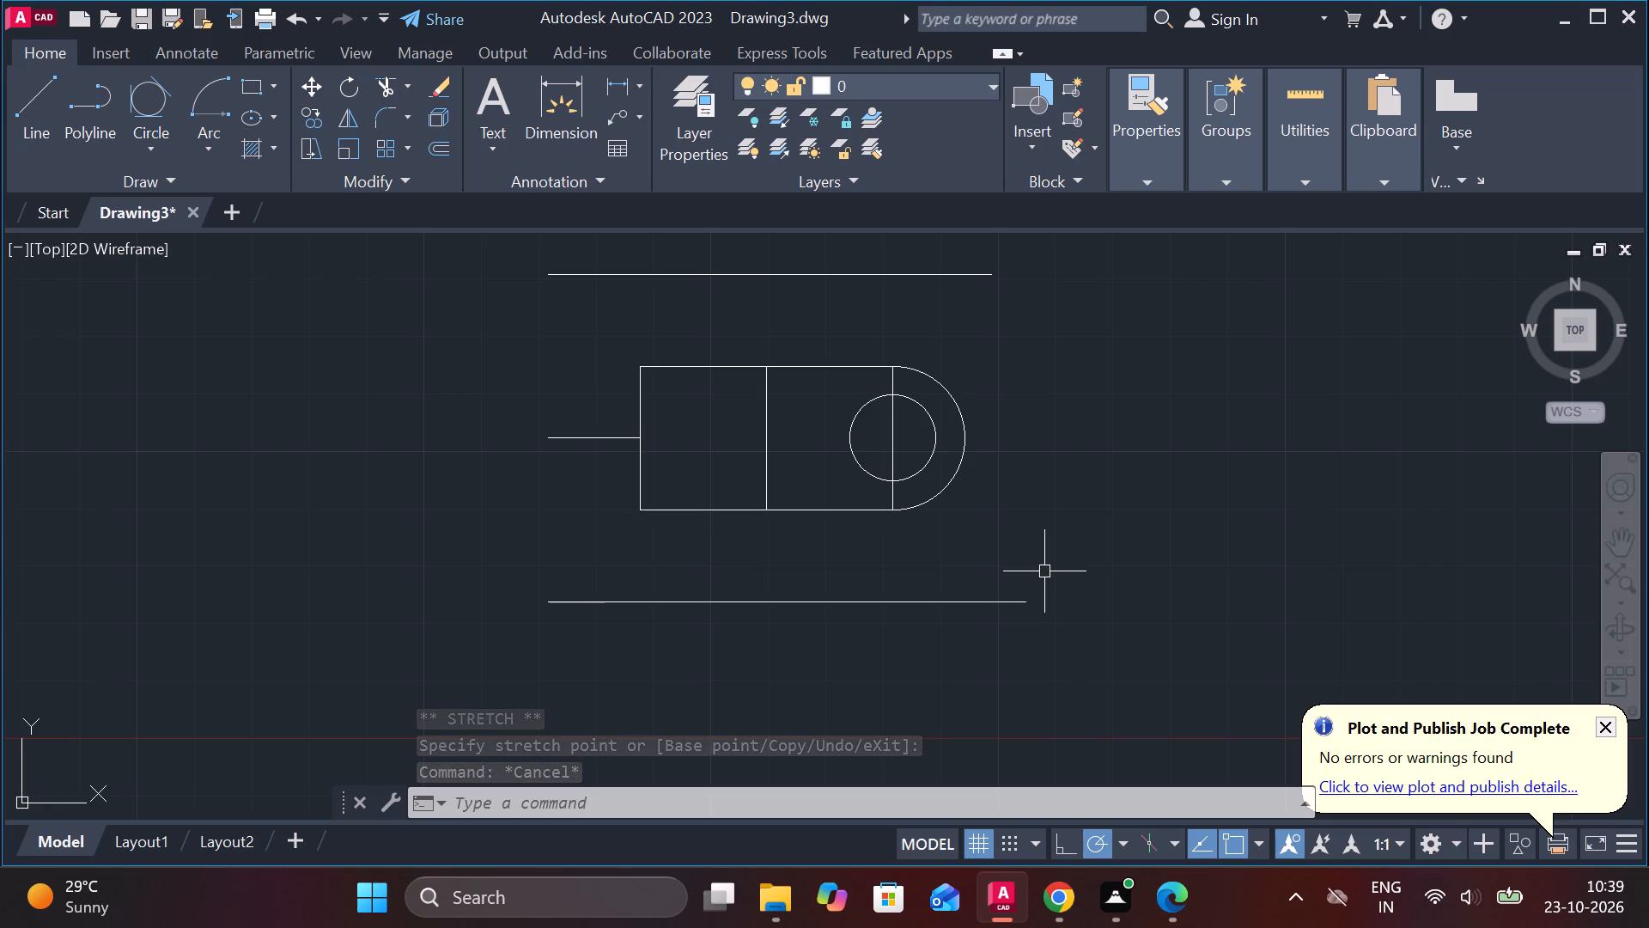
# Offset the vertical line at the middle of the part by 12 to each side.
pyautogui.click(768, 449)
pyautogui.press('o')
pyautogui.press('Return')
pyautogui.press('Return')
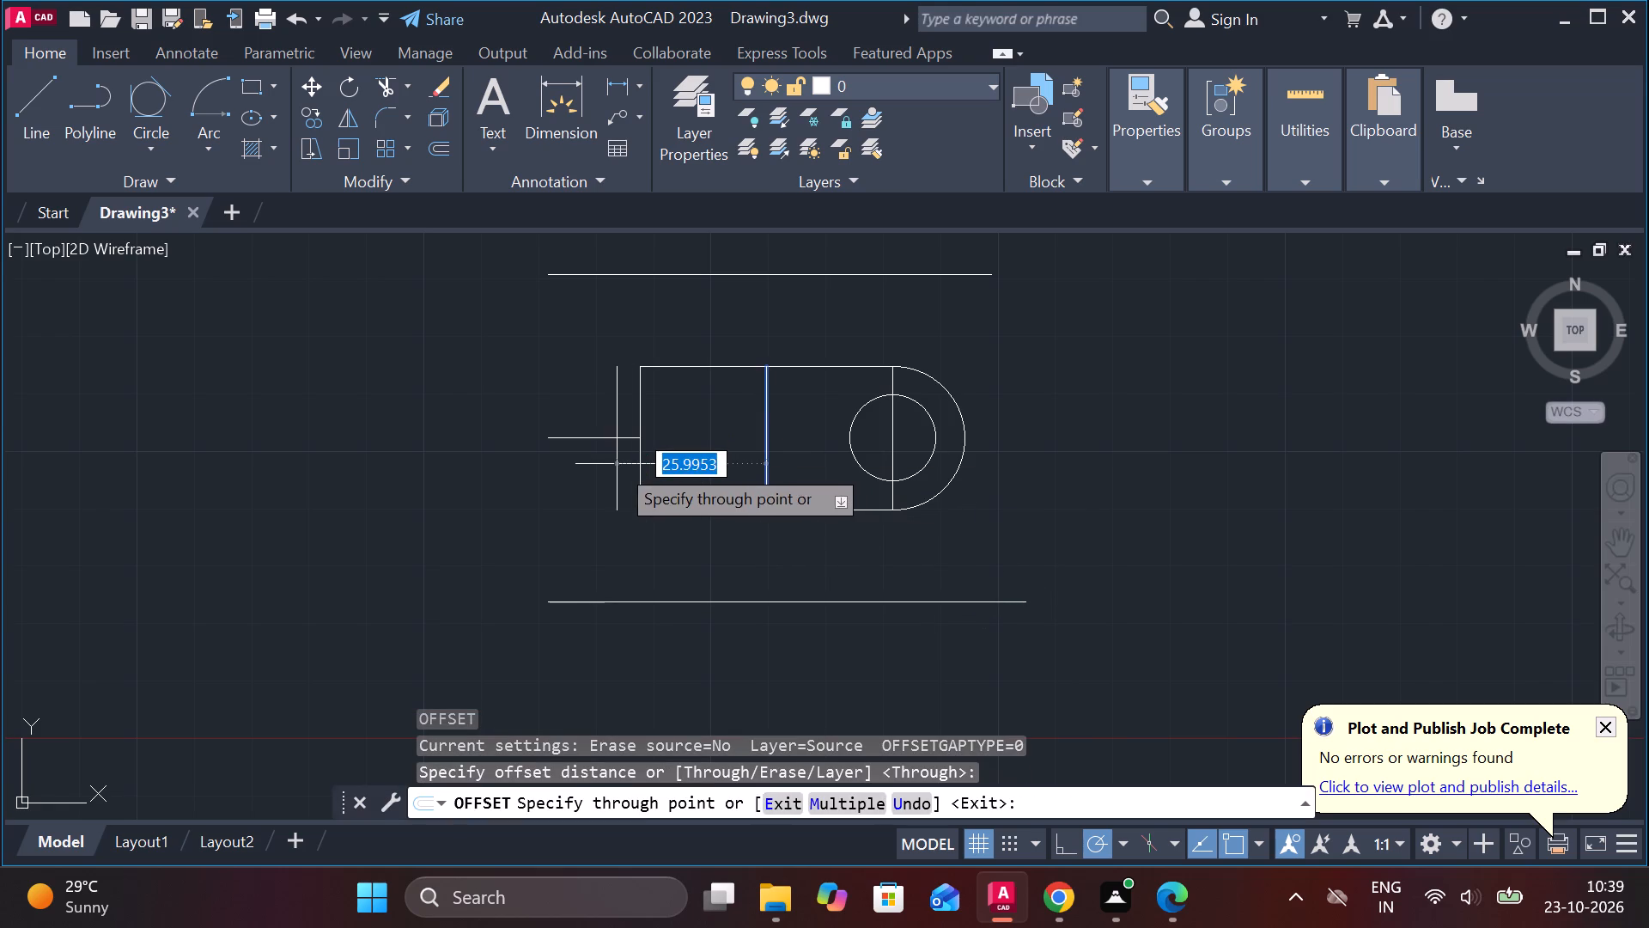
pyautogui.write('12')
pyautogui.press('Return')
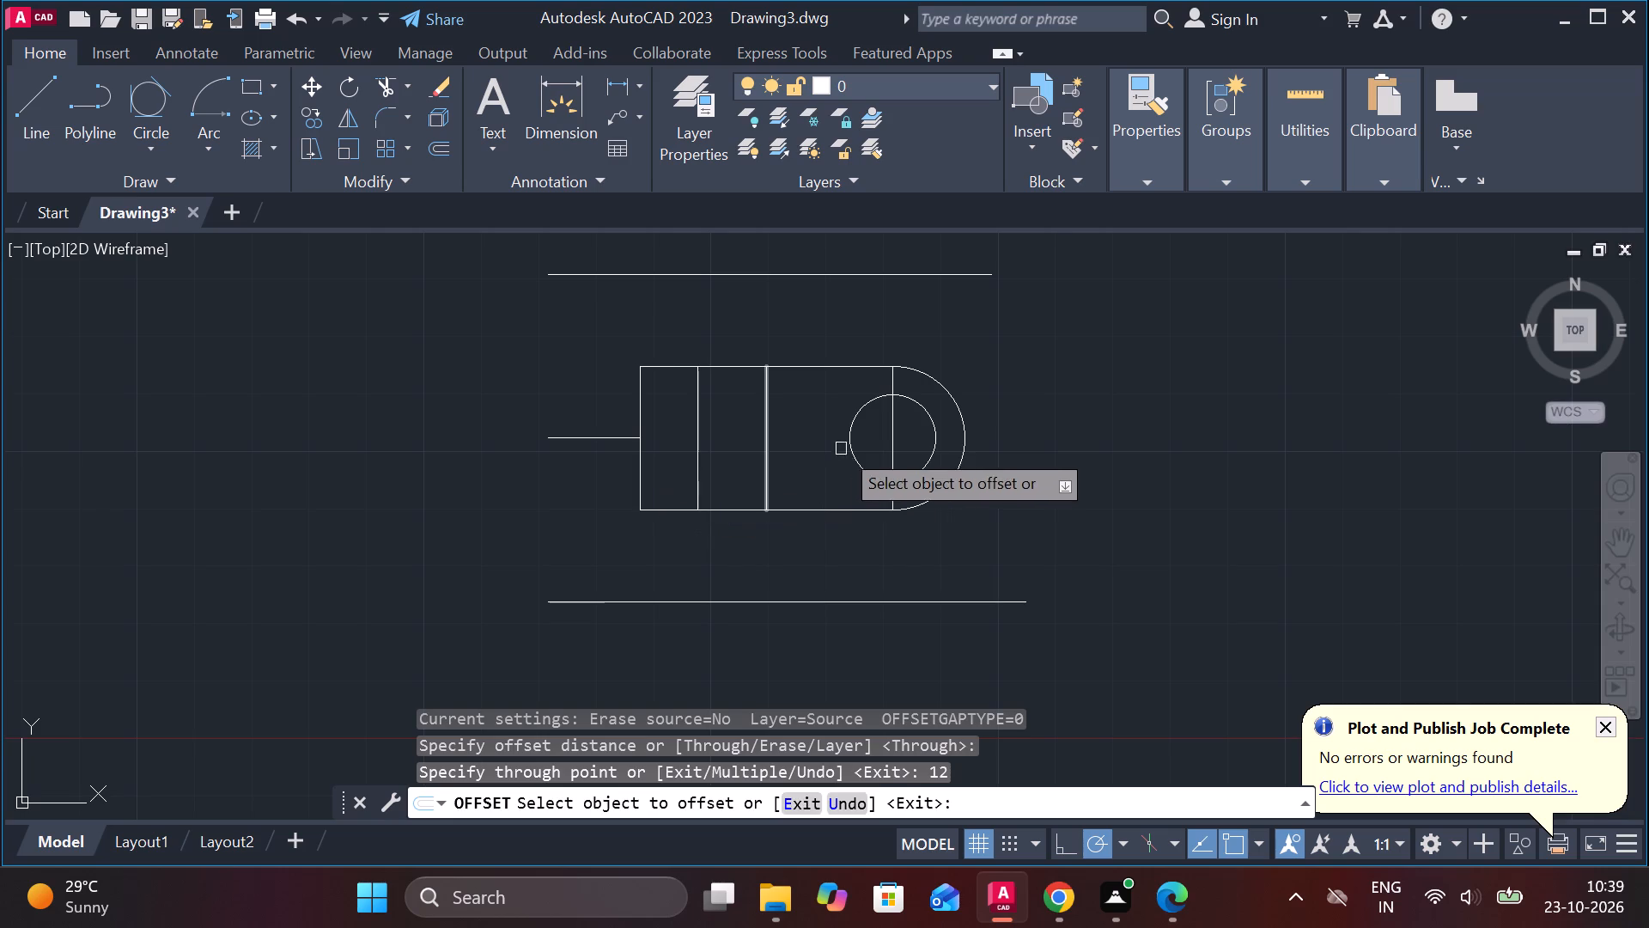
pyautogui.click(771, 424)
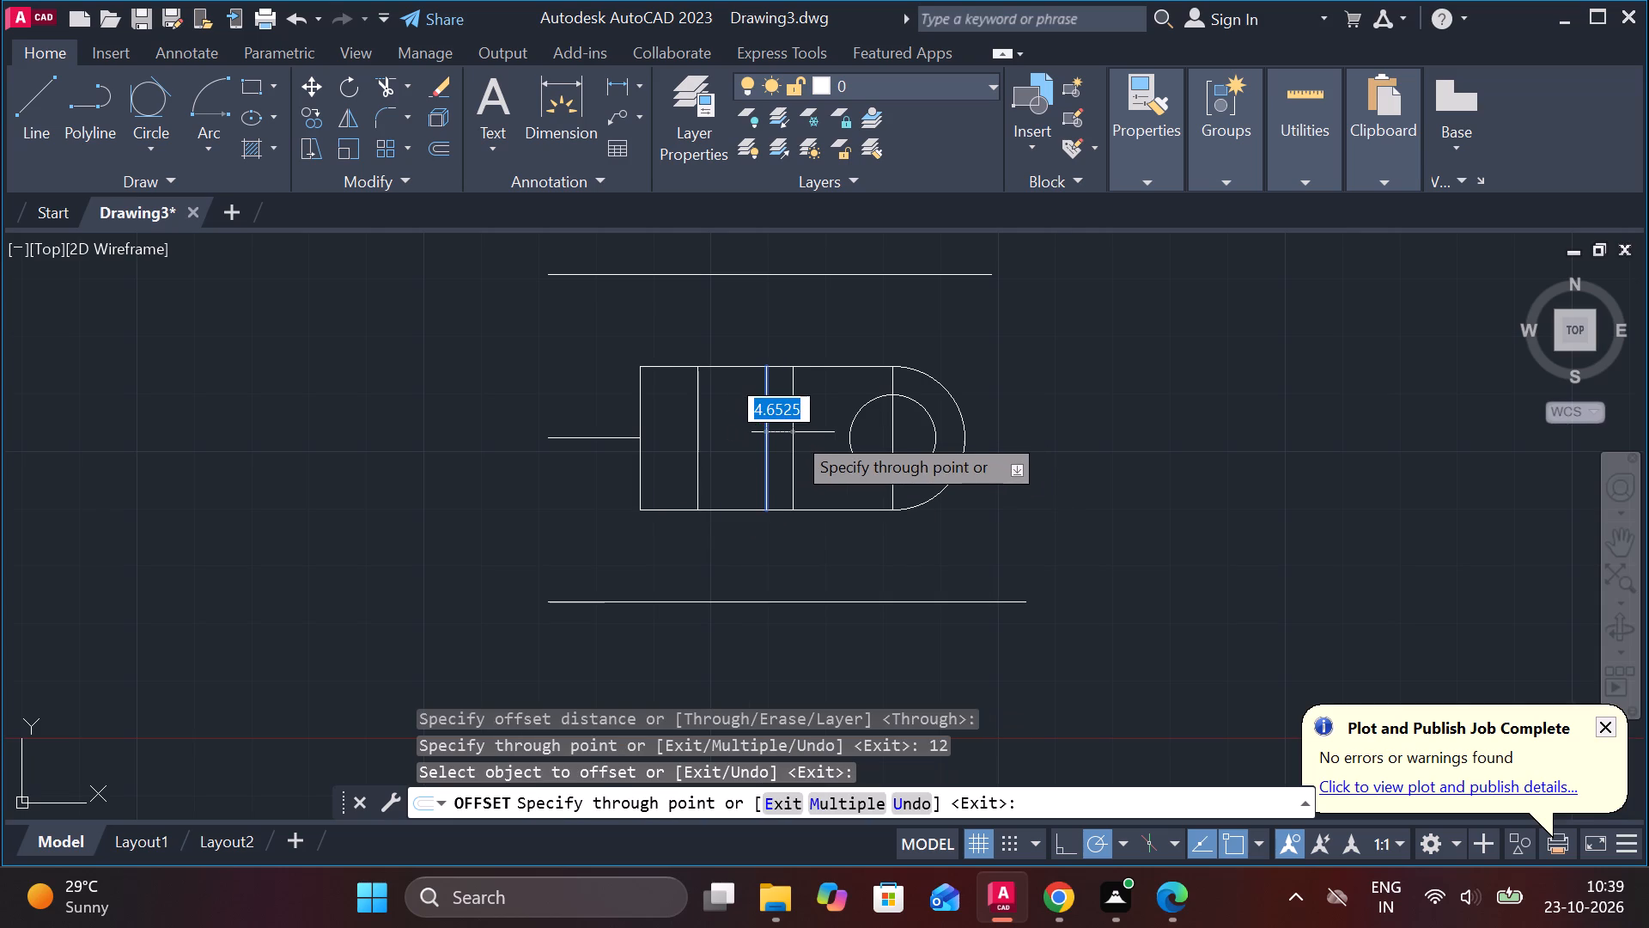
pyautogui.write('12')
pyautogui.press('Return')
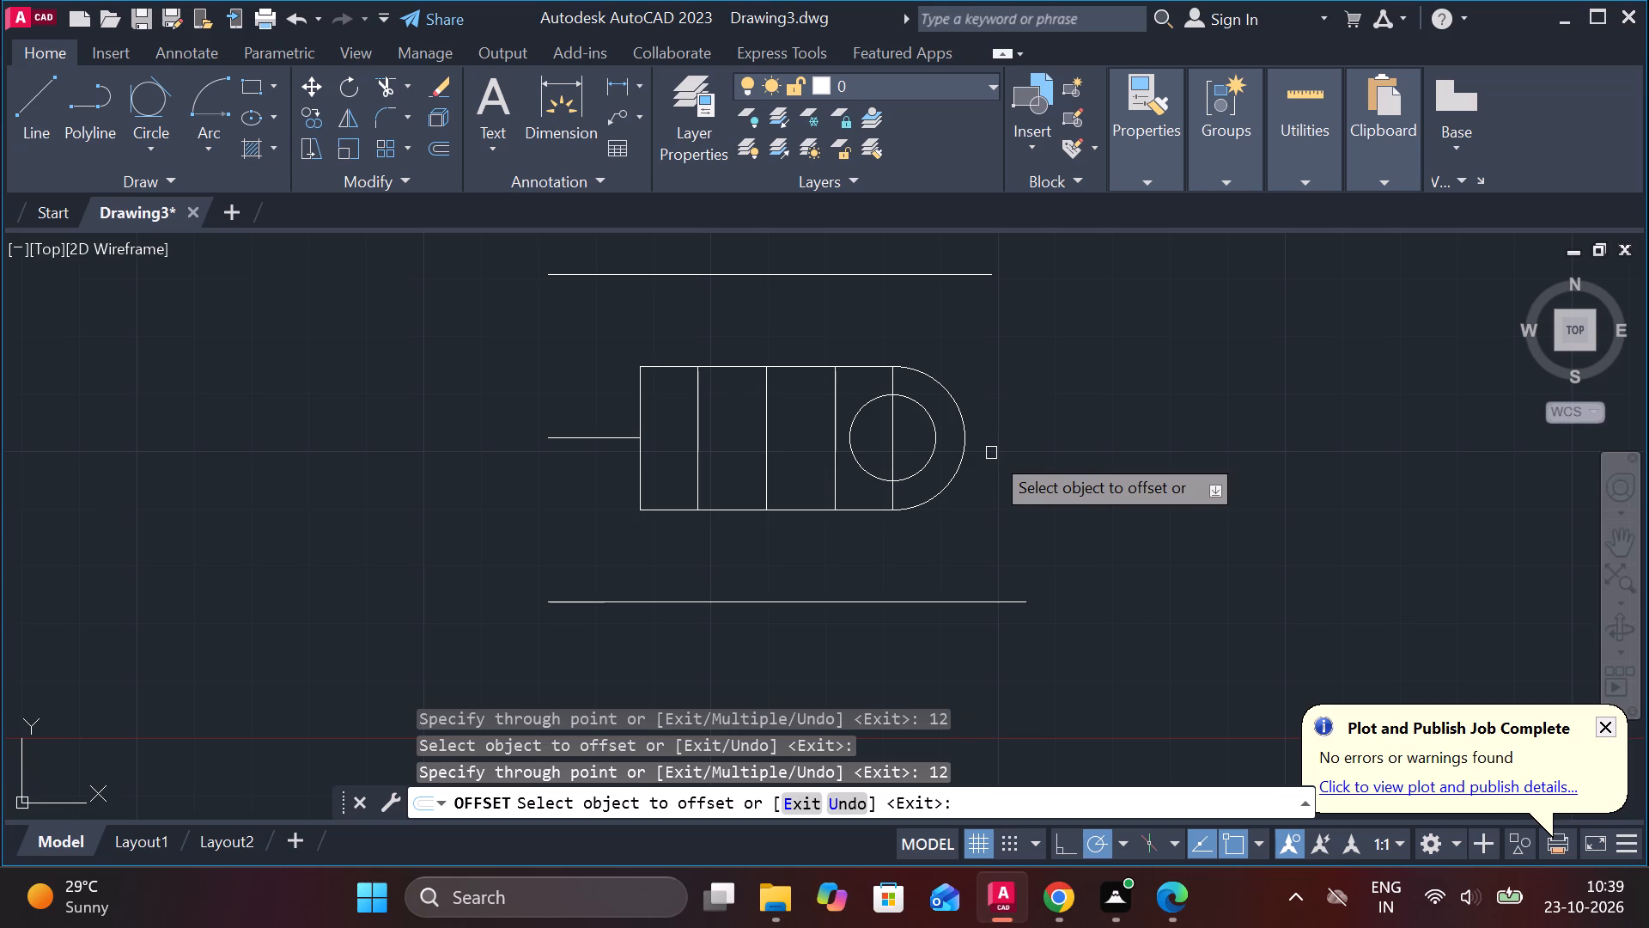
pyautogui.scroll(-1, 991, 453)
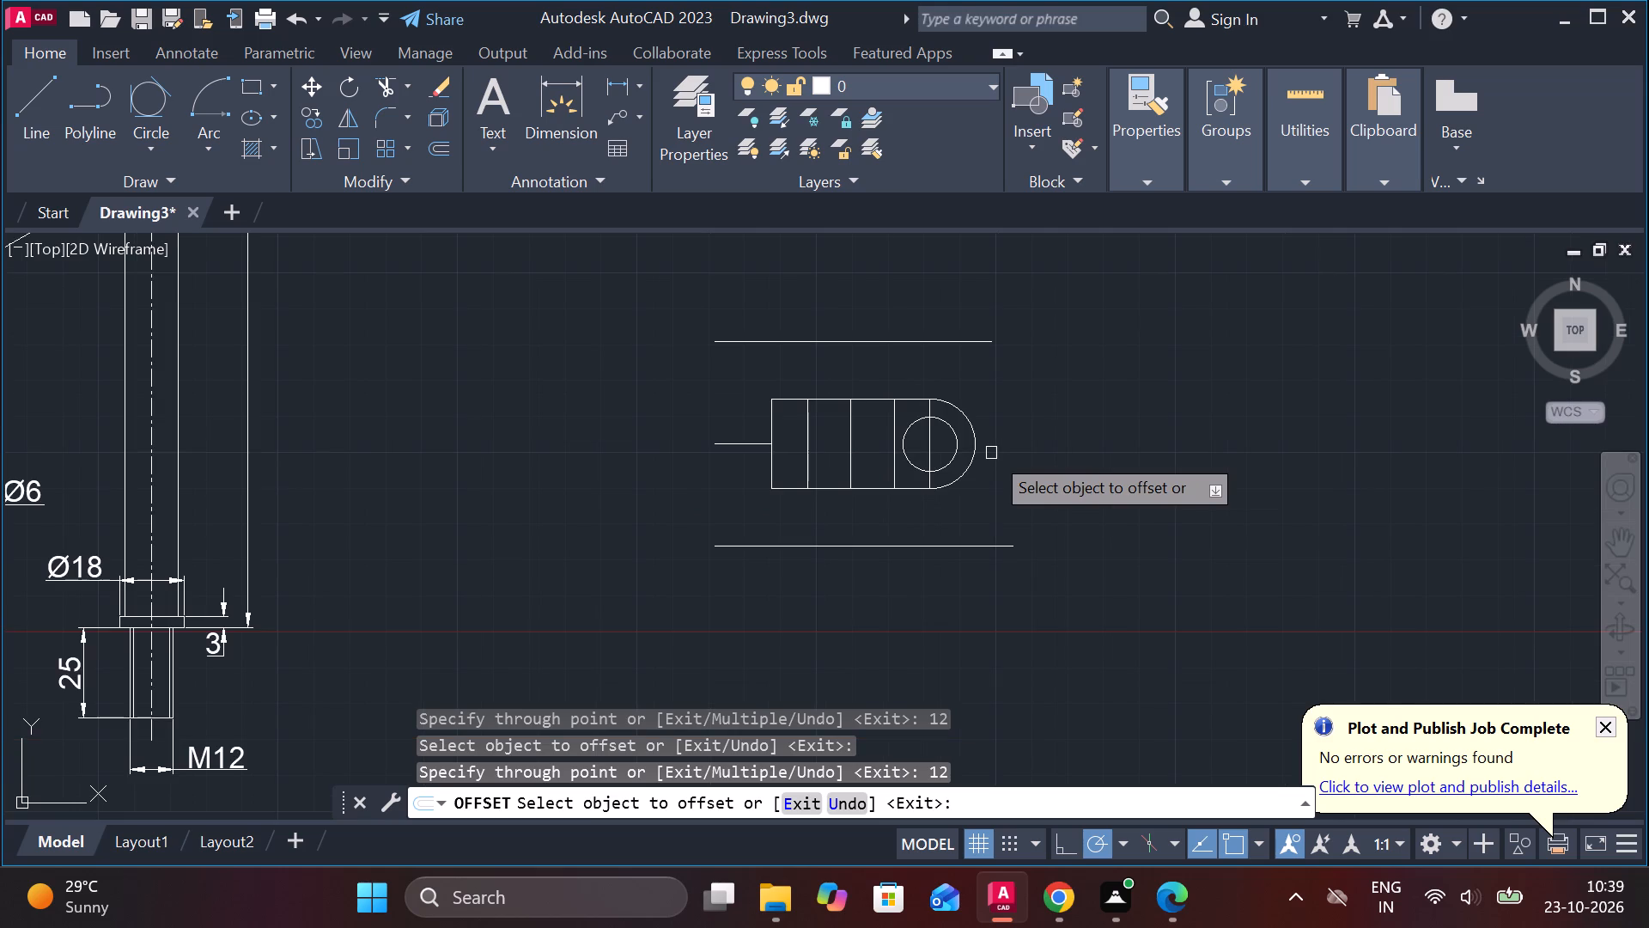
pyautogui.scroll(2, 991, 453)
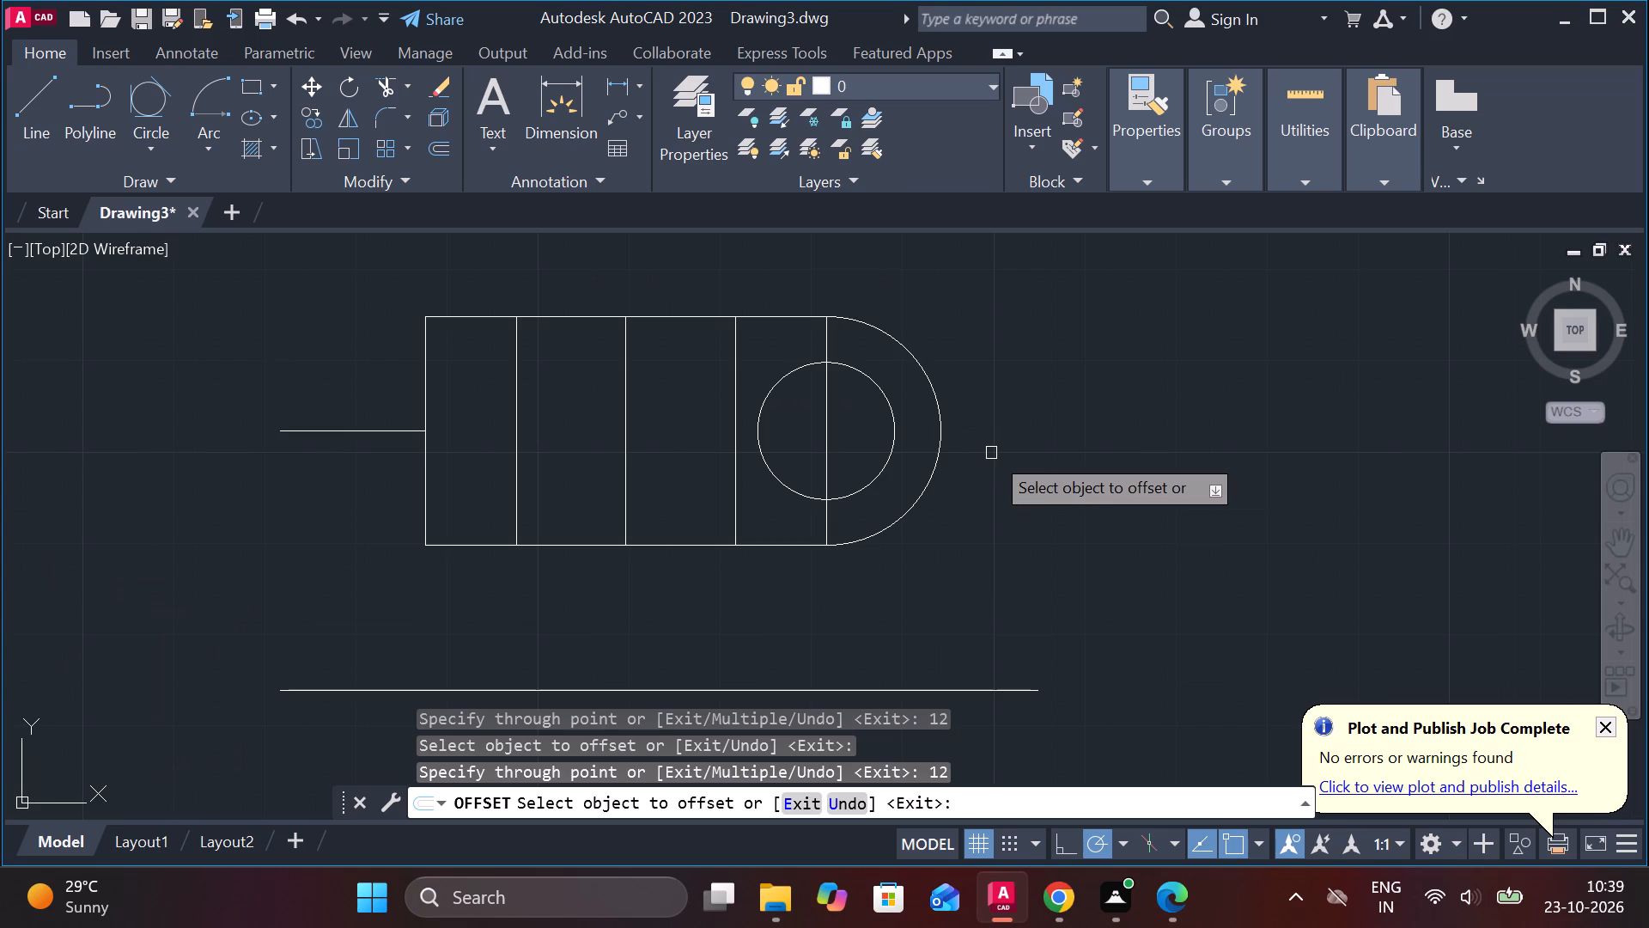
pyautogui.scroll(-1, 992, 453)
pyautogui.moveTo(992, 453); pyautogui.dragTo(951, 461, button='middle')
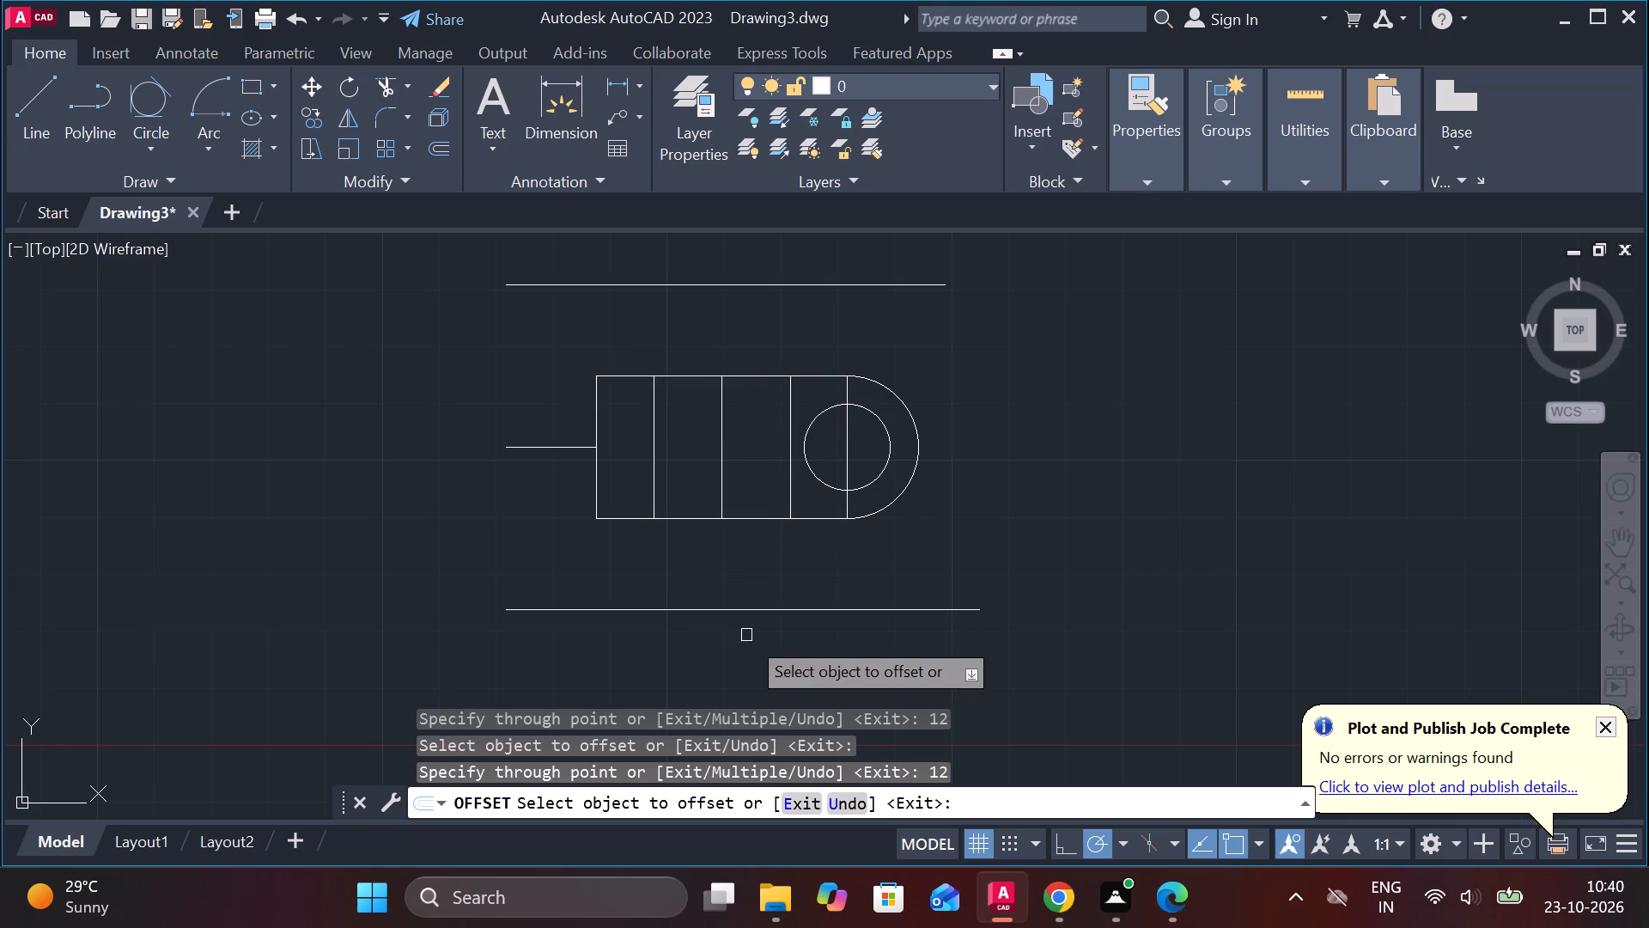
pyautogui.press('Escape')
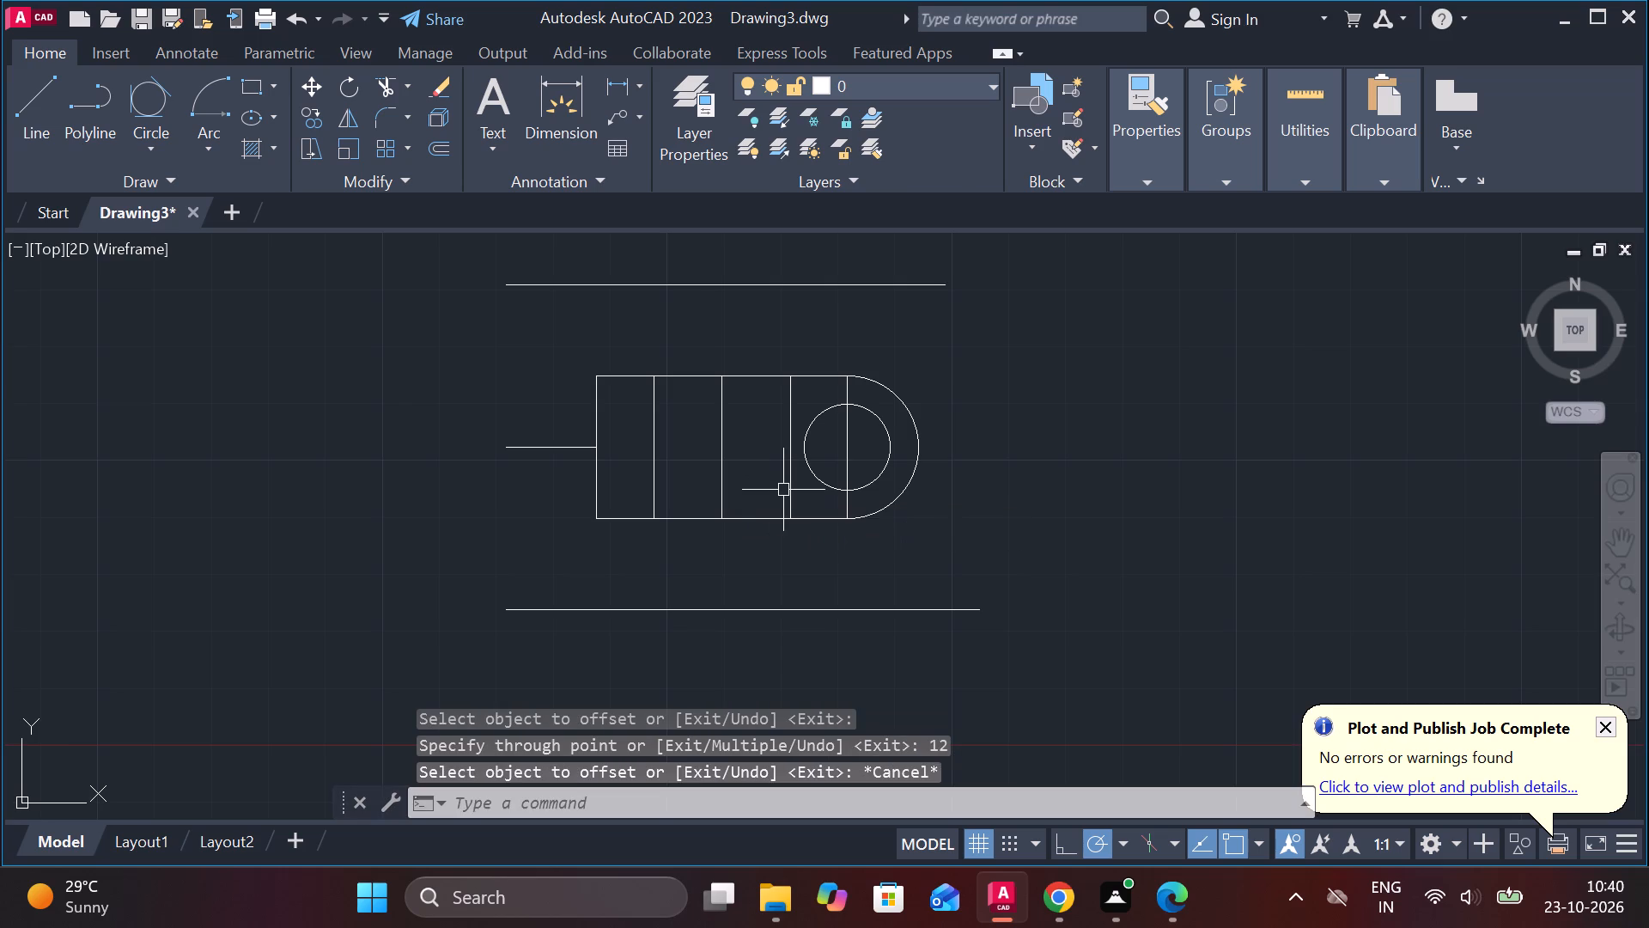
# Extend both 12-offset vertical lines up and down to the outer horizontal lines.
pyautogui.write('EX')
pyautogui.press('space')
pyautogui.click(644, 469)
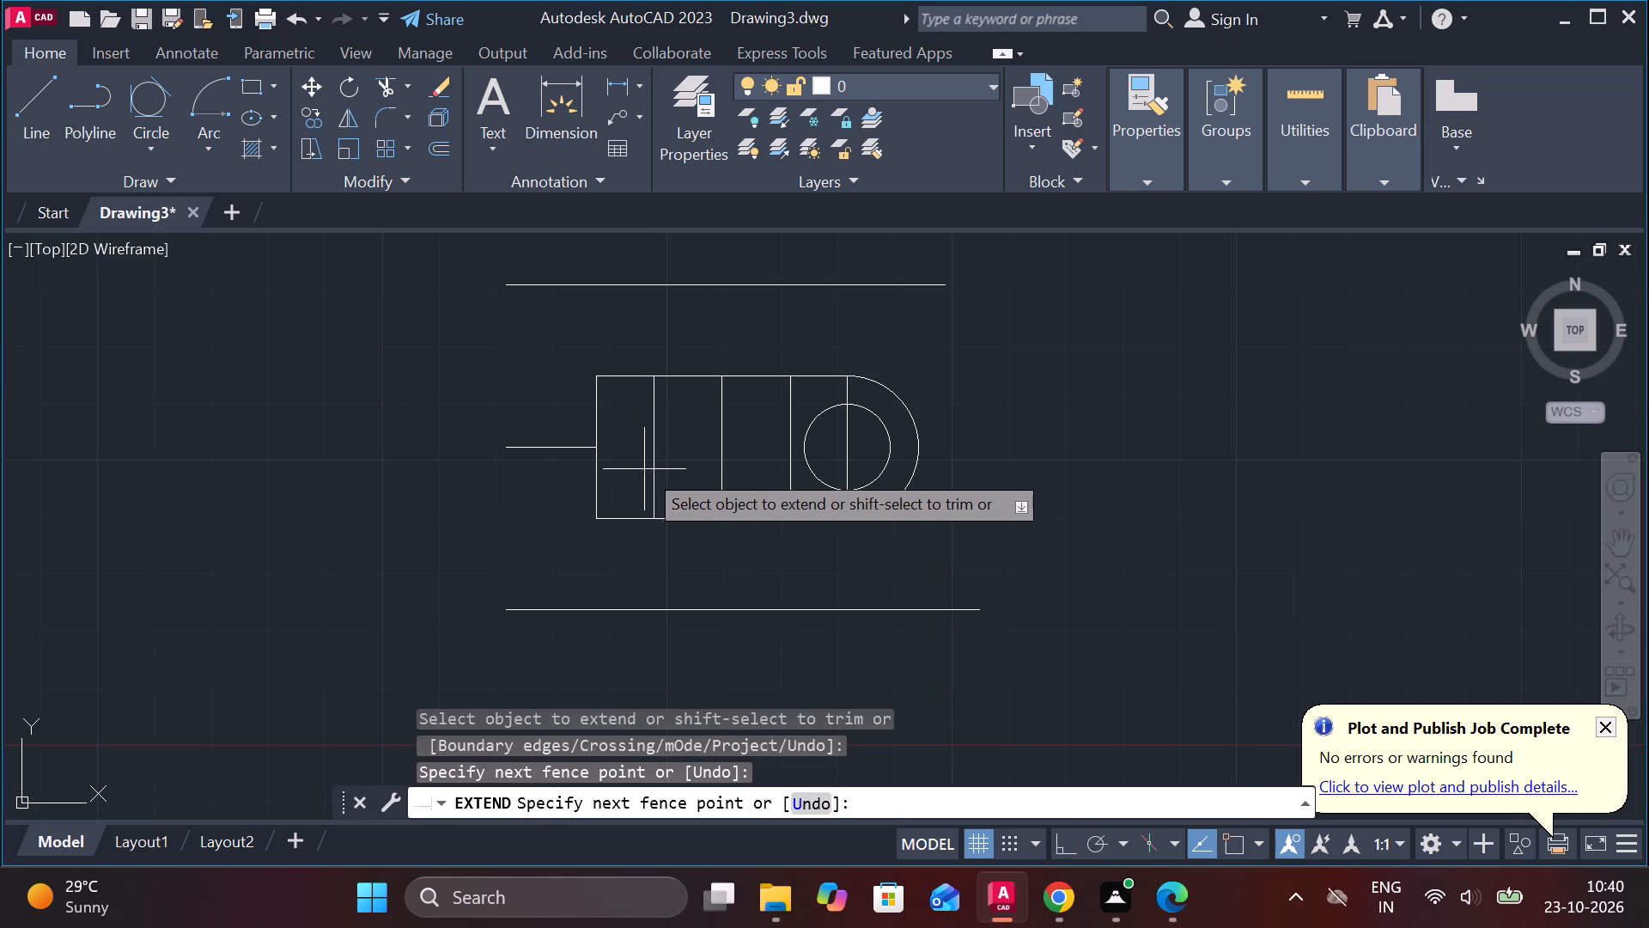
pyautogui.click(674, 465)
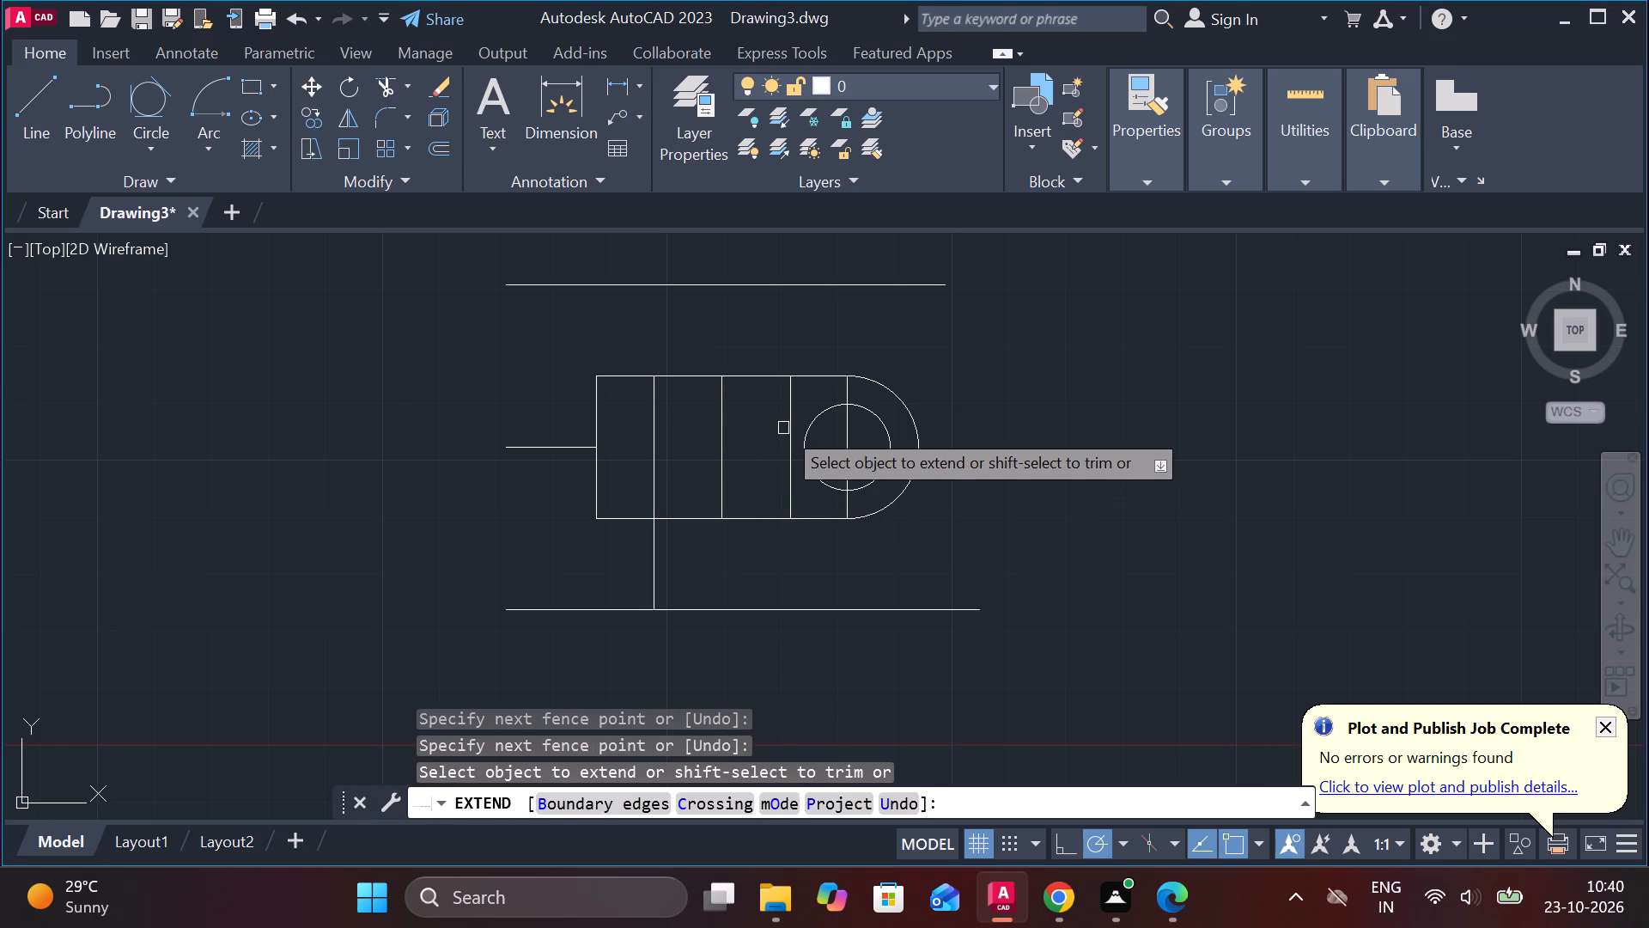
pyautogui.click(789, 422)
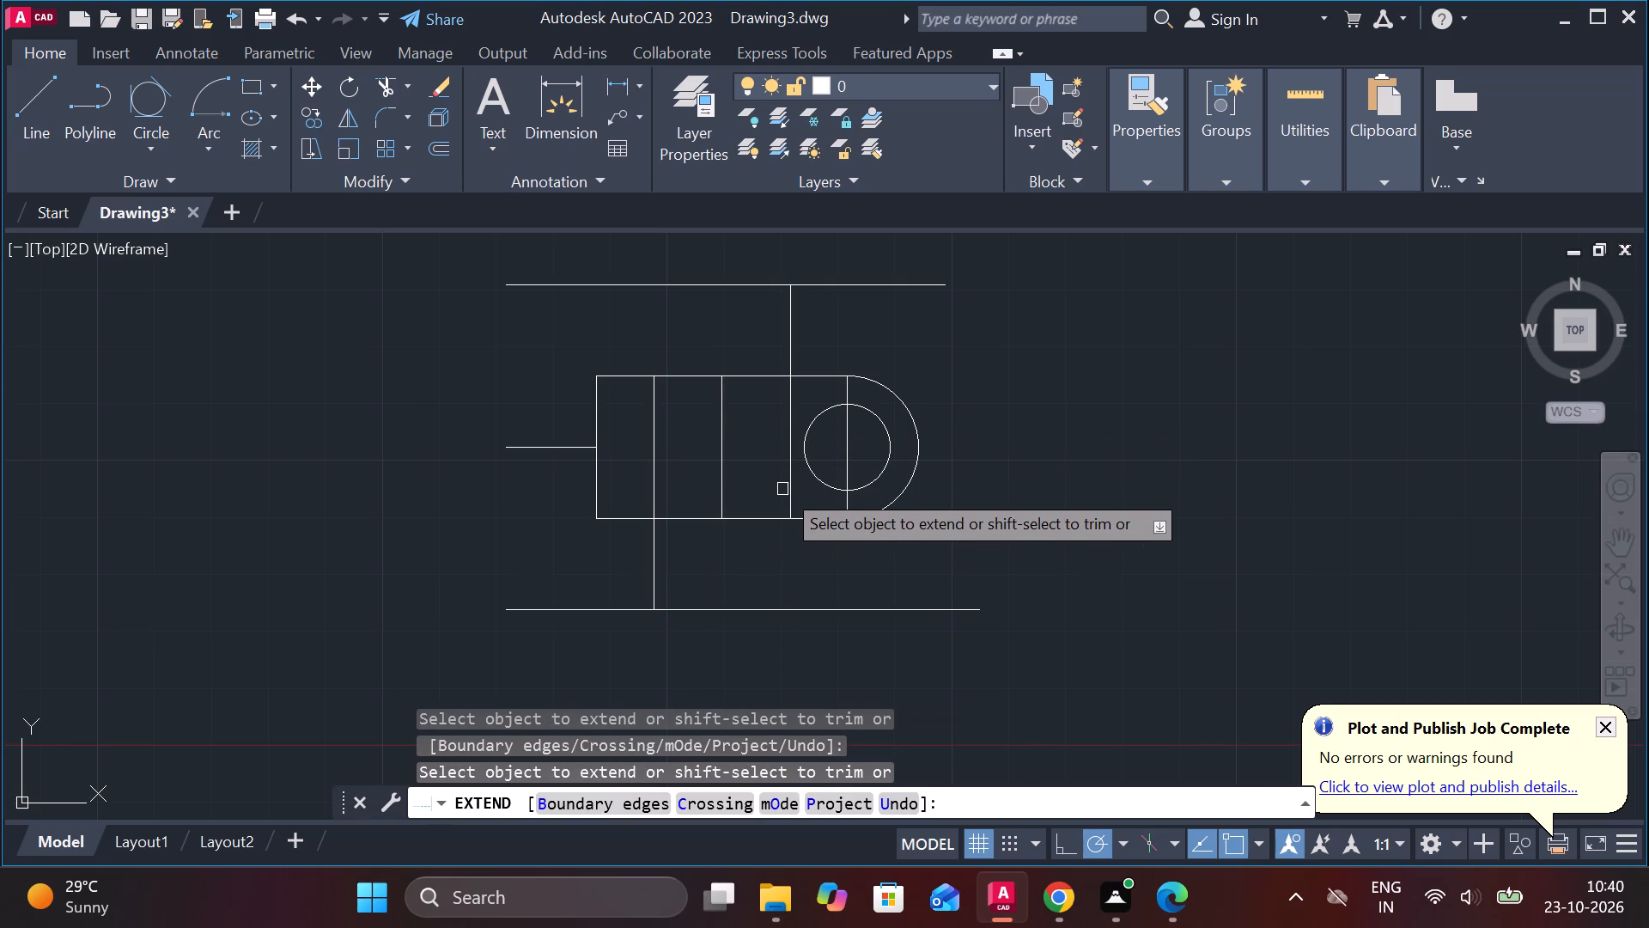
pyautogui.click(806, 499)
pyautogui.click(791, 497)
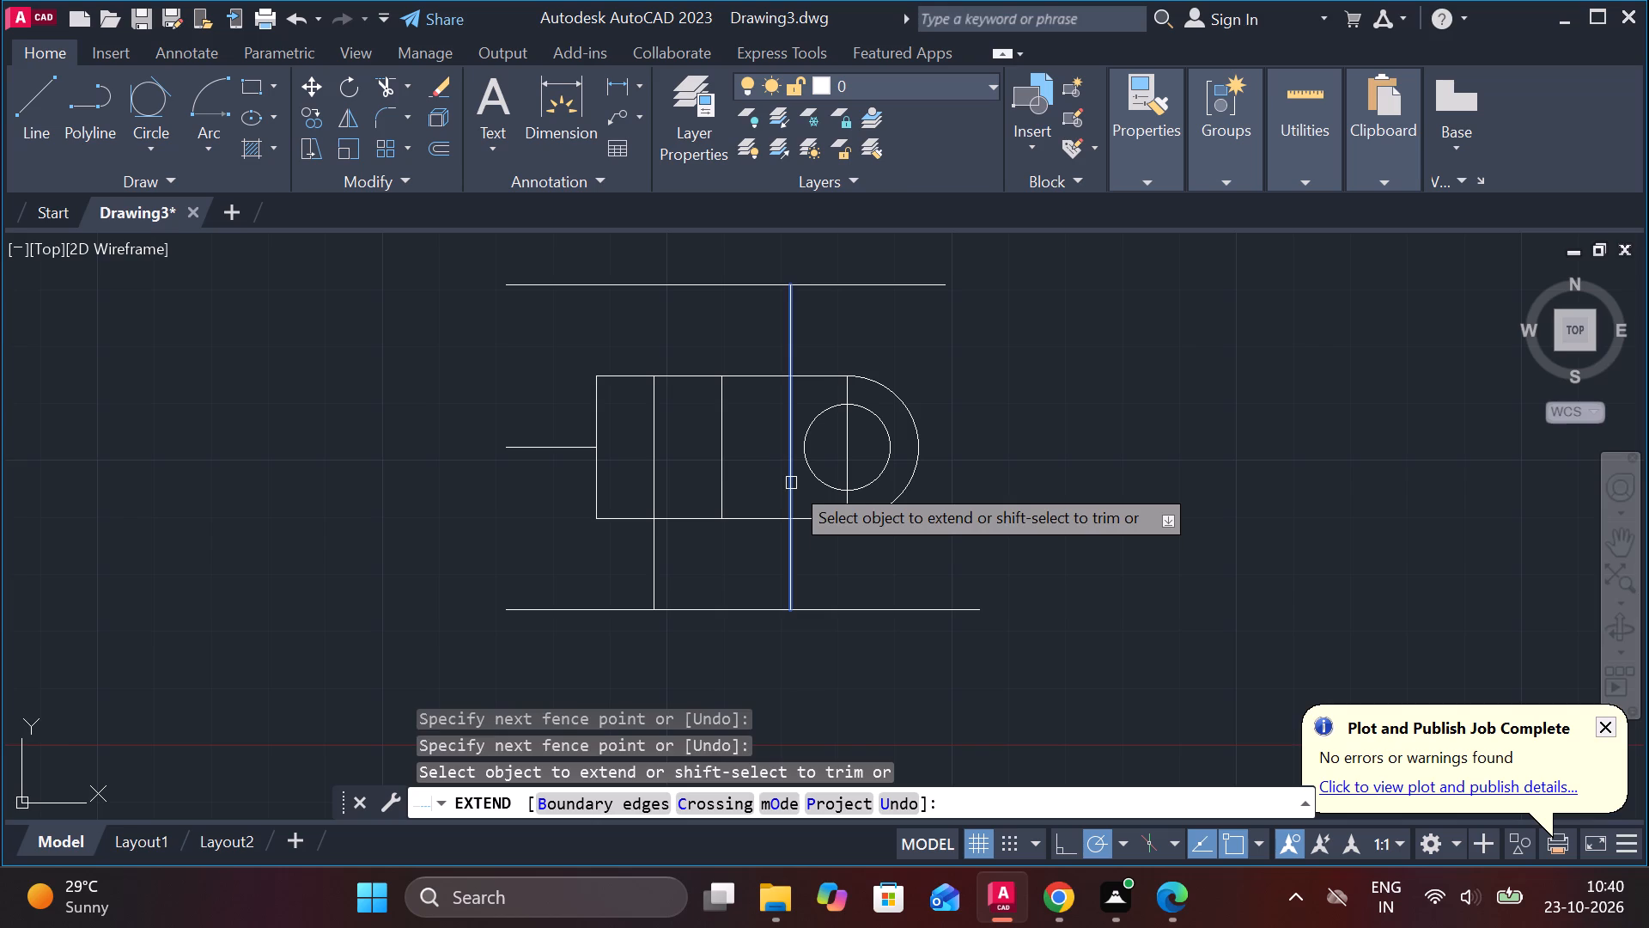
pyautogui.click(791, 483)
pyautogui.click(657, 404)
pyautogui.press('Escape')
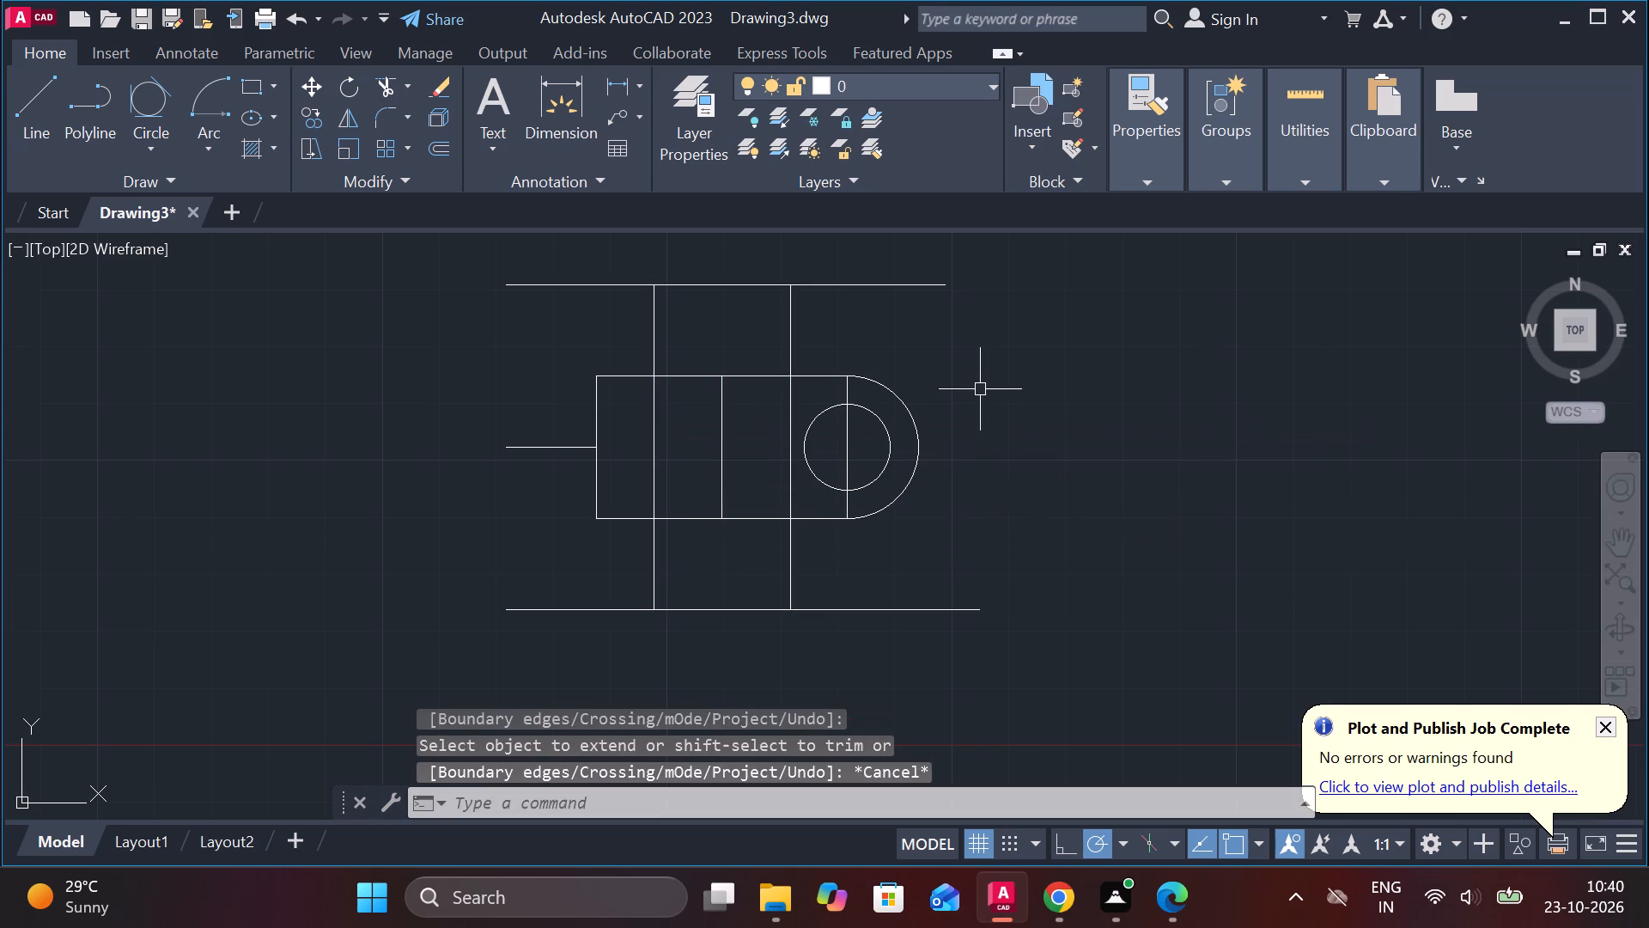
# Trim the overhanging ends of the upper and lower horizontal lines outside the two extended verticals to form a closed rectangle.
pyautogui.write('TR')
pyautogui.press('space')
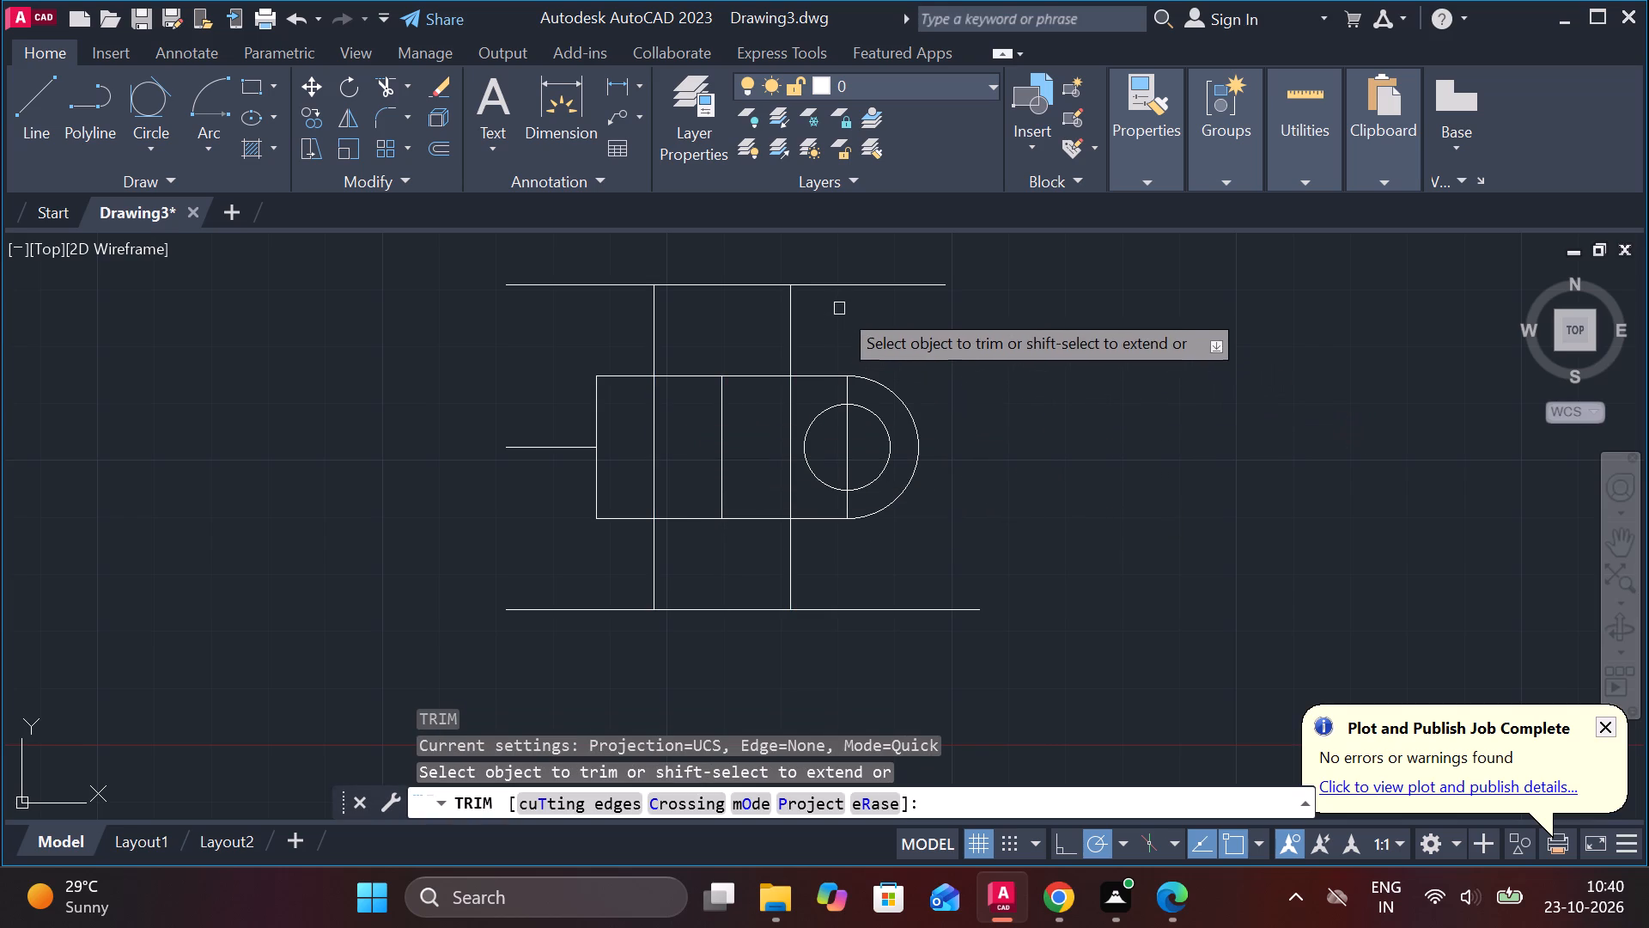
pyautogui.click(820, 280)
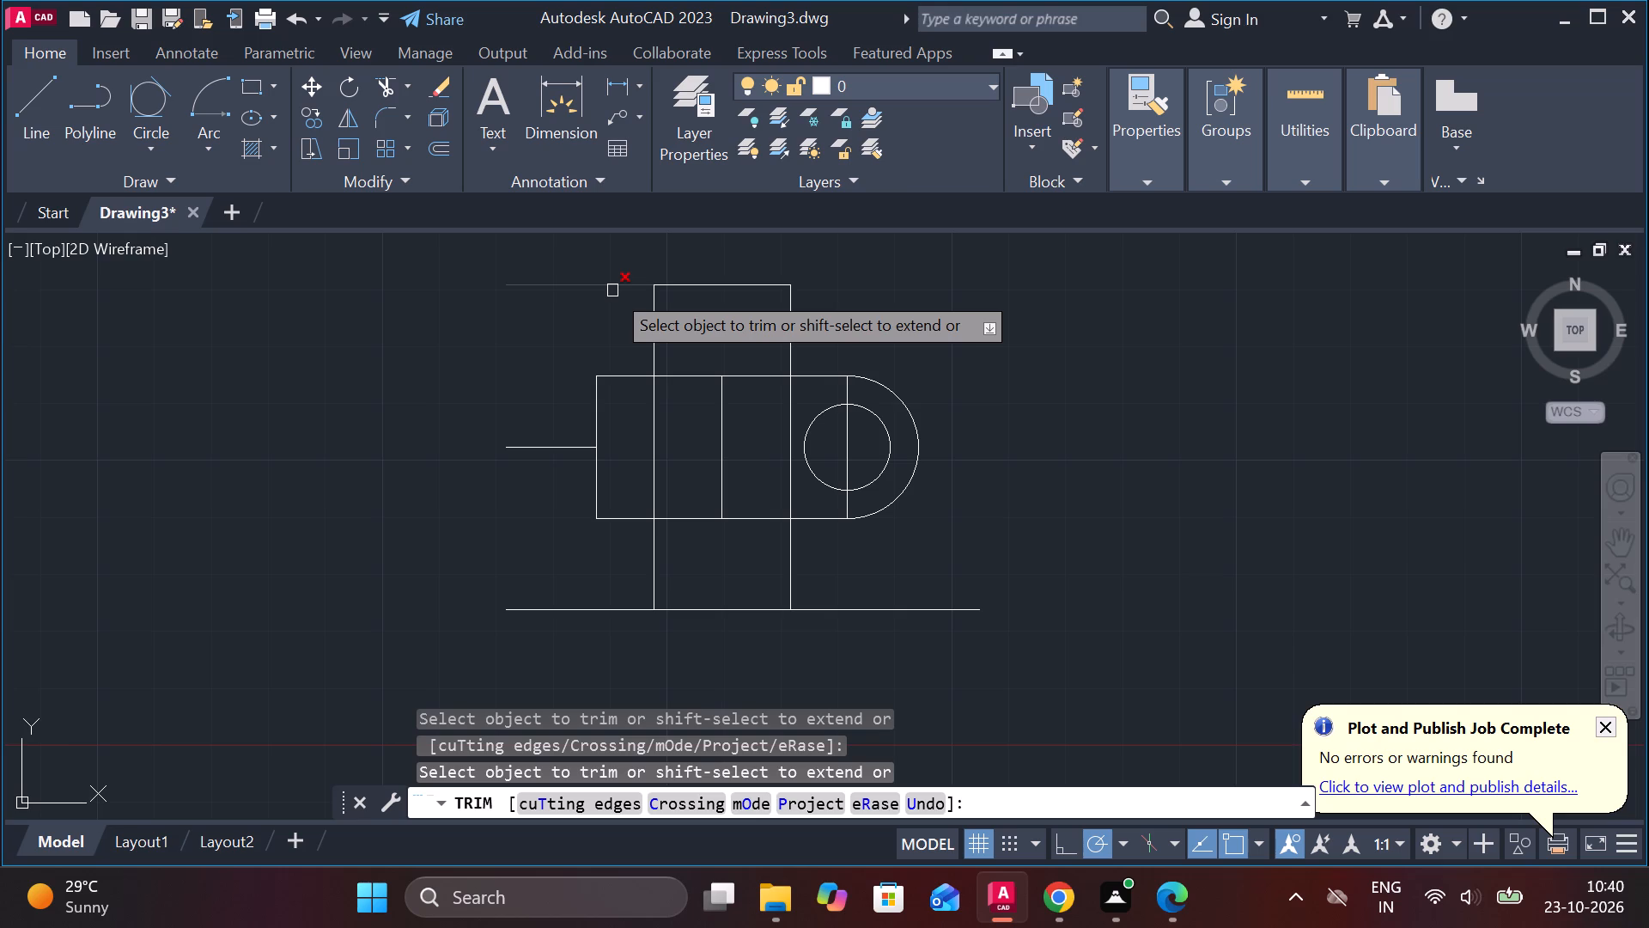
pyautogui.click(612, 290)
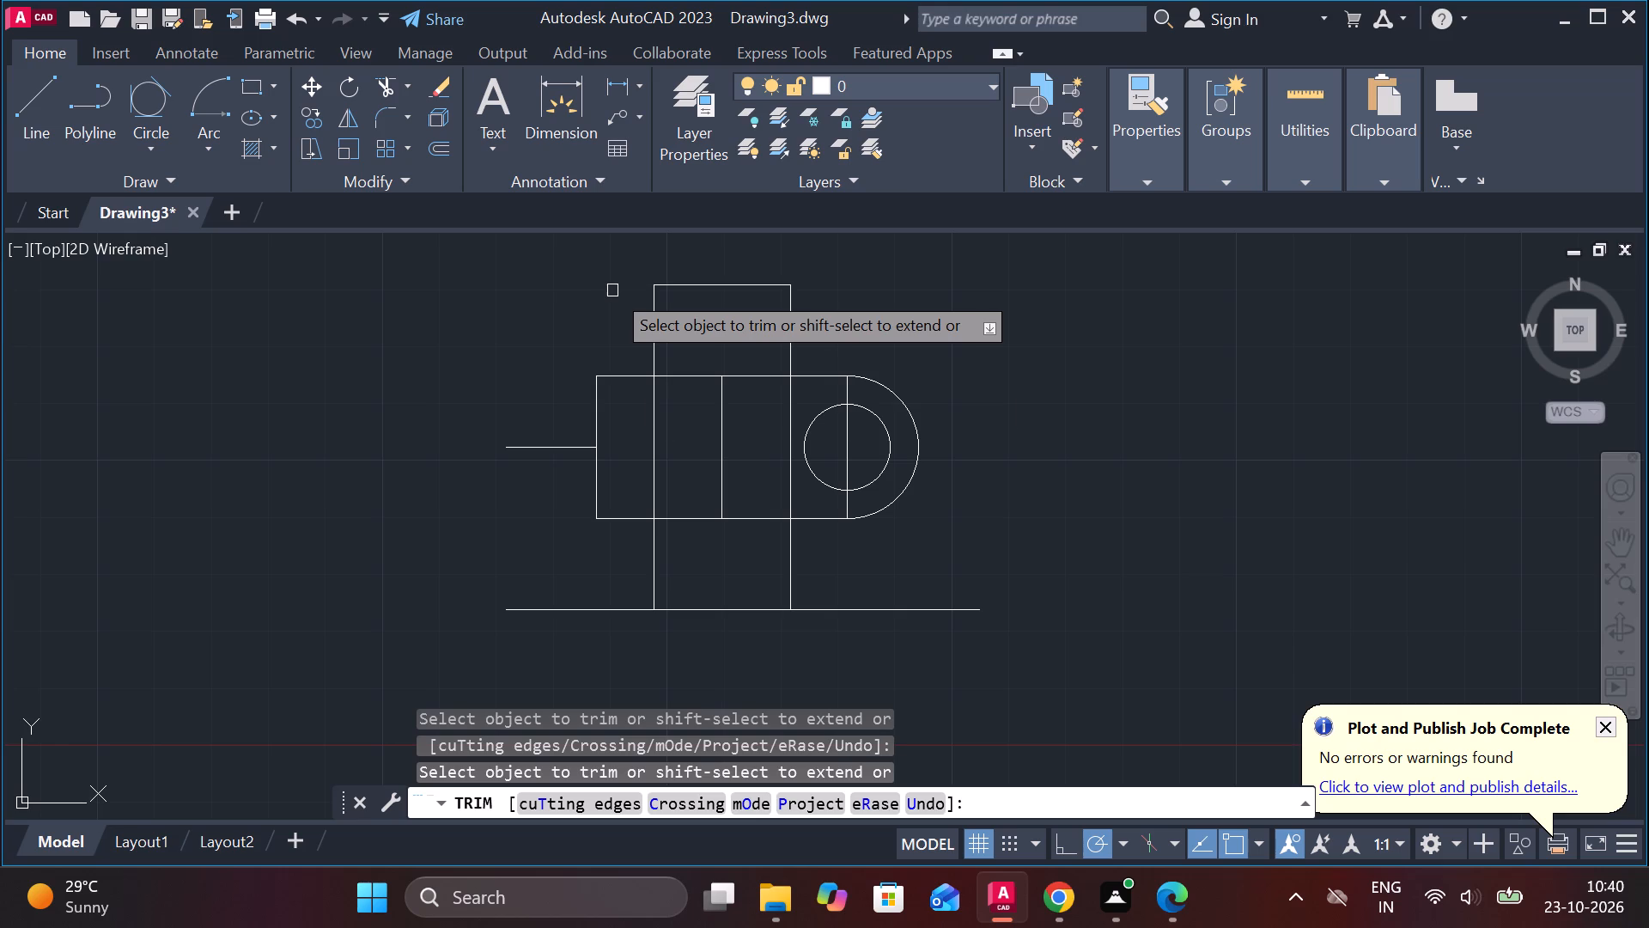
pyautogui.click(630, 610)
pyautogui.click(829, 607)
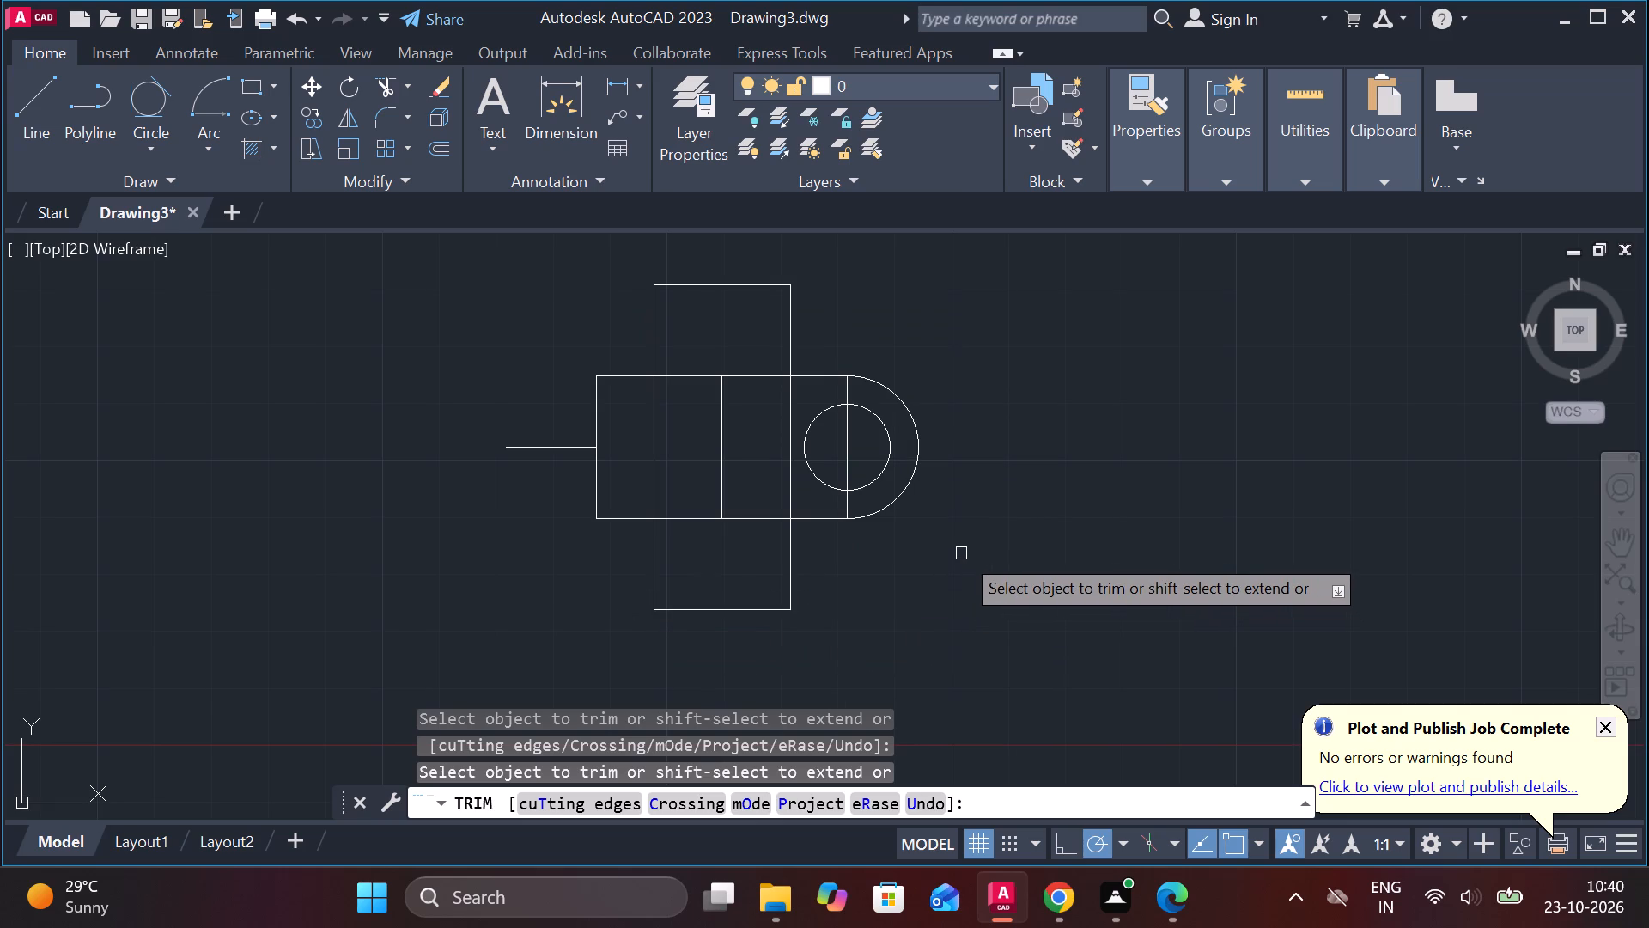
pyautogui.press('Escape')
pyautogui.press('Escape')
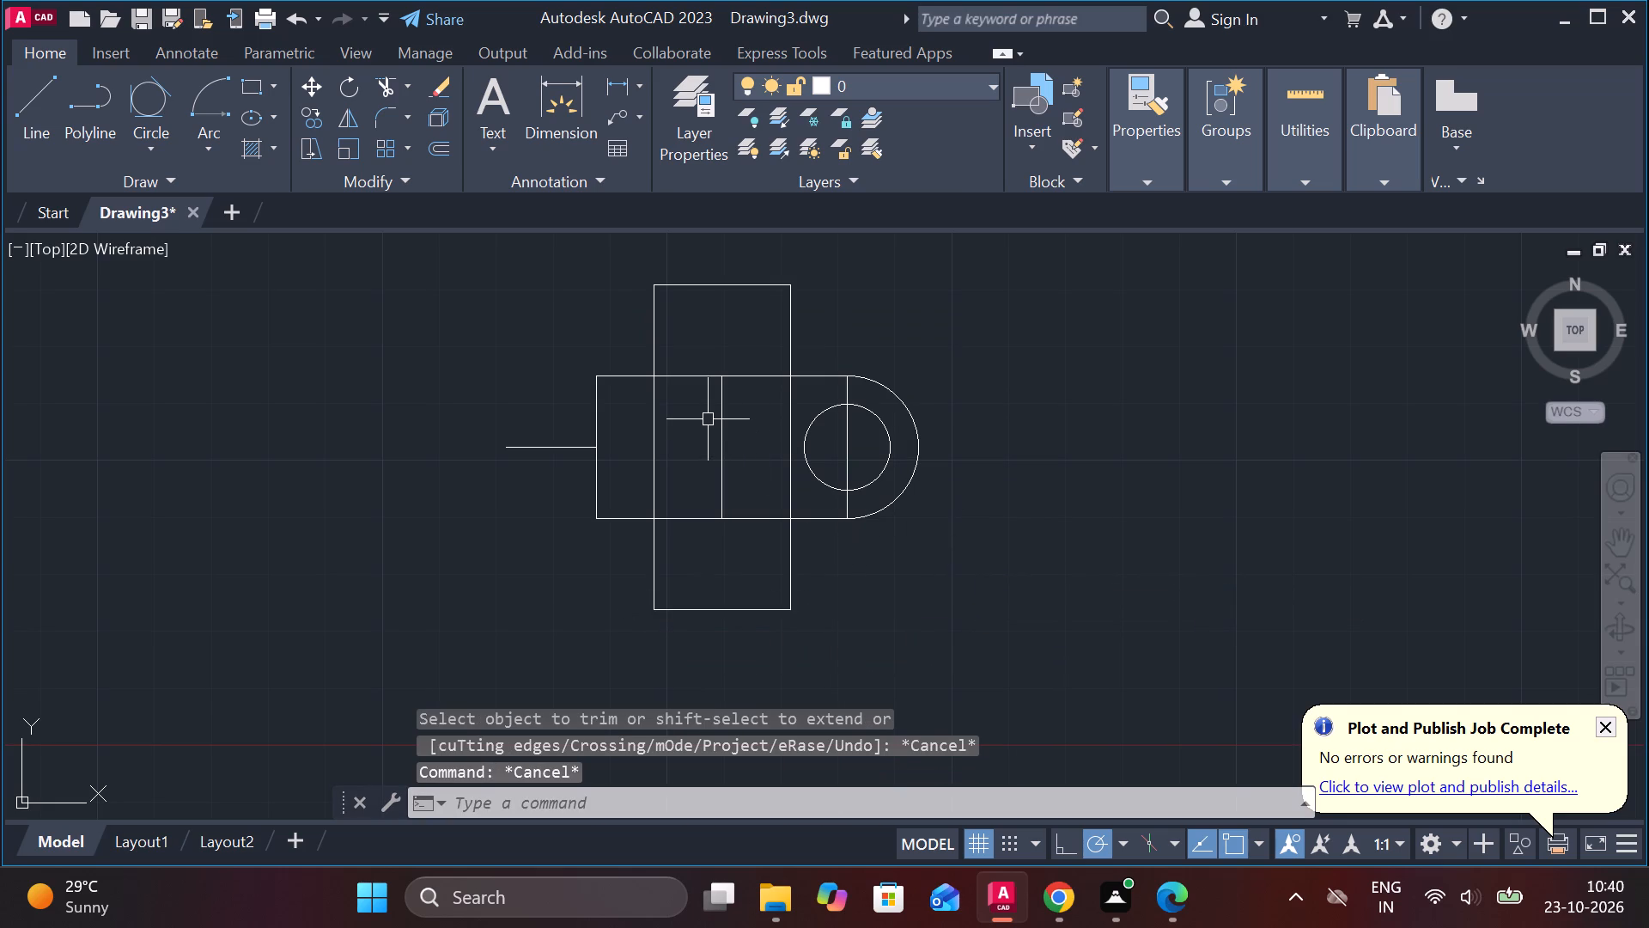
# Stretch the middle vertical line at both ends so it runs beyond the tall rectangle's upper and lower edges.
pyautogui.click(726, 419)
pyautogui.click(723, 376)
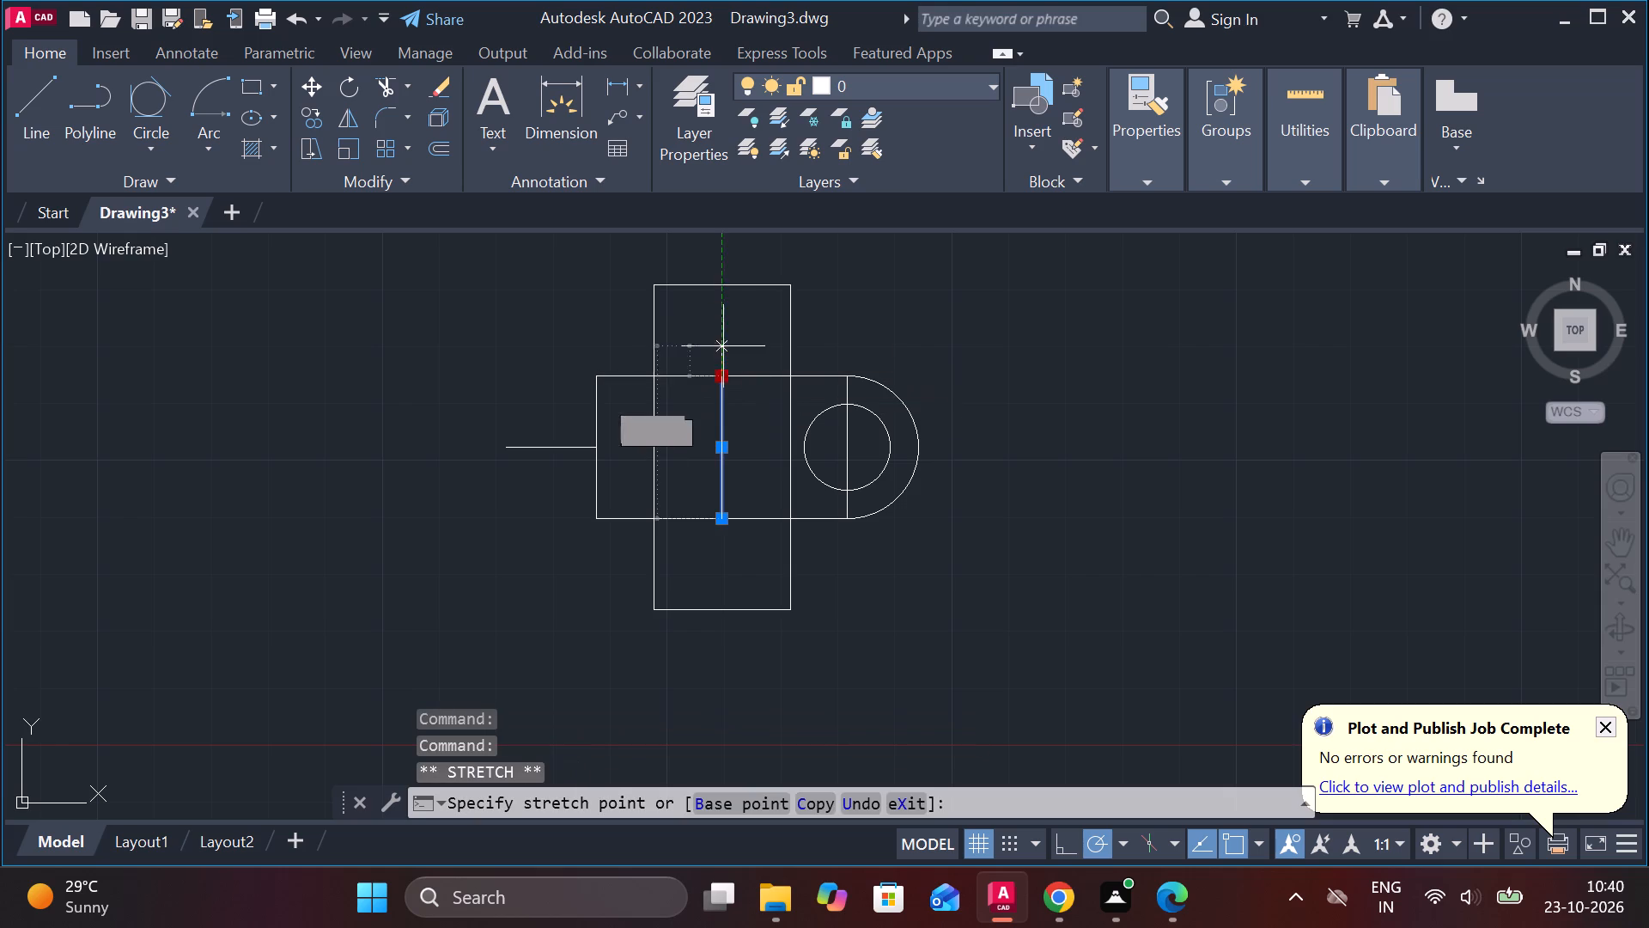
pyautogui.click(720, 260)
pyautogui.press('Escape')
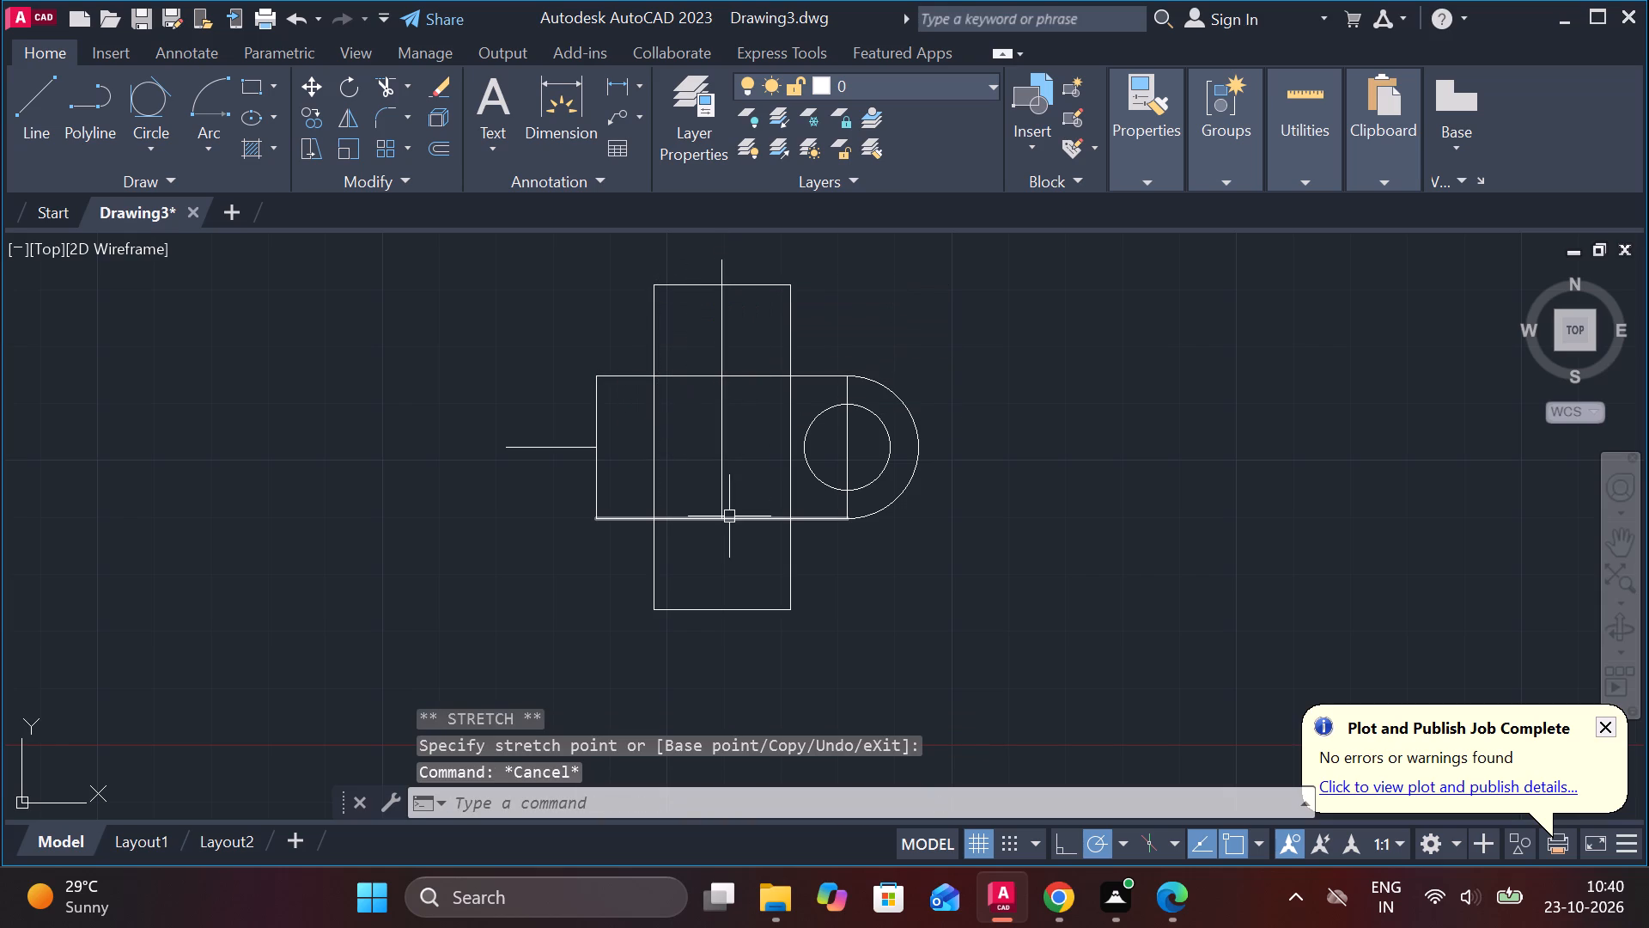
pyautogui.click(723, 455)
pyautogui.click(723, 521)
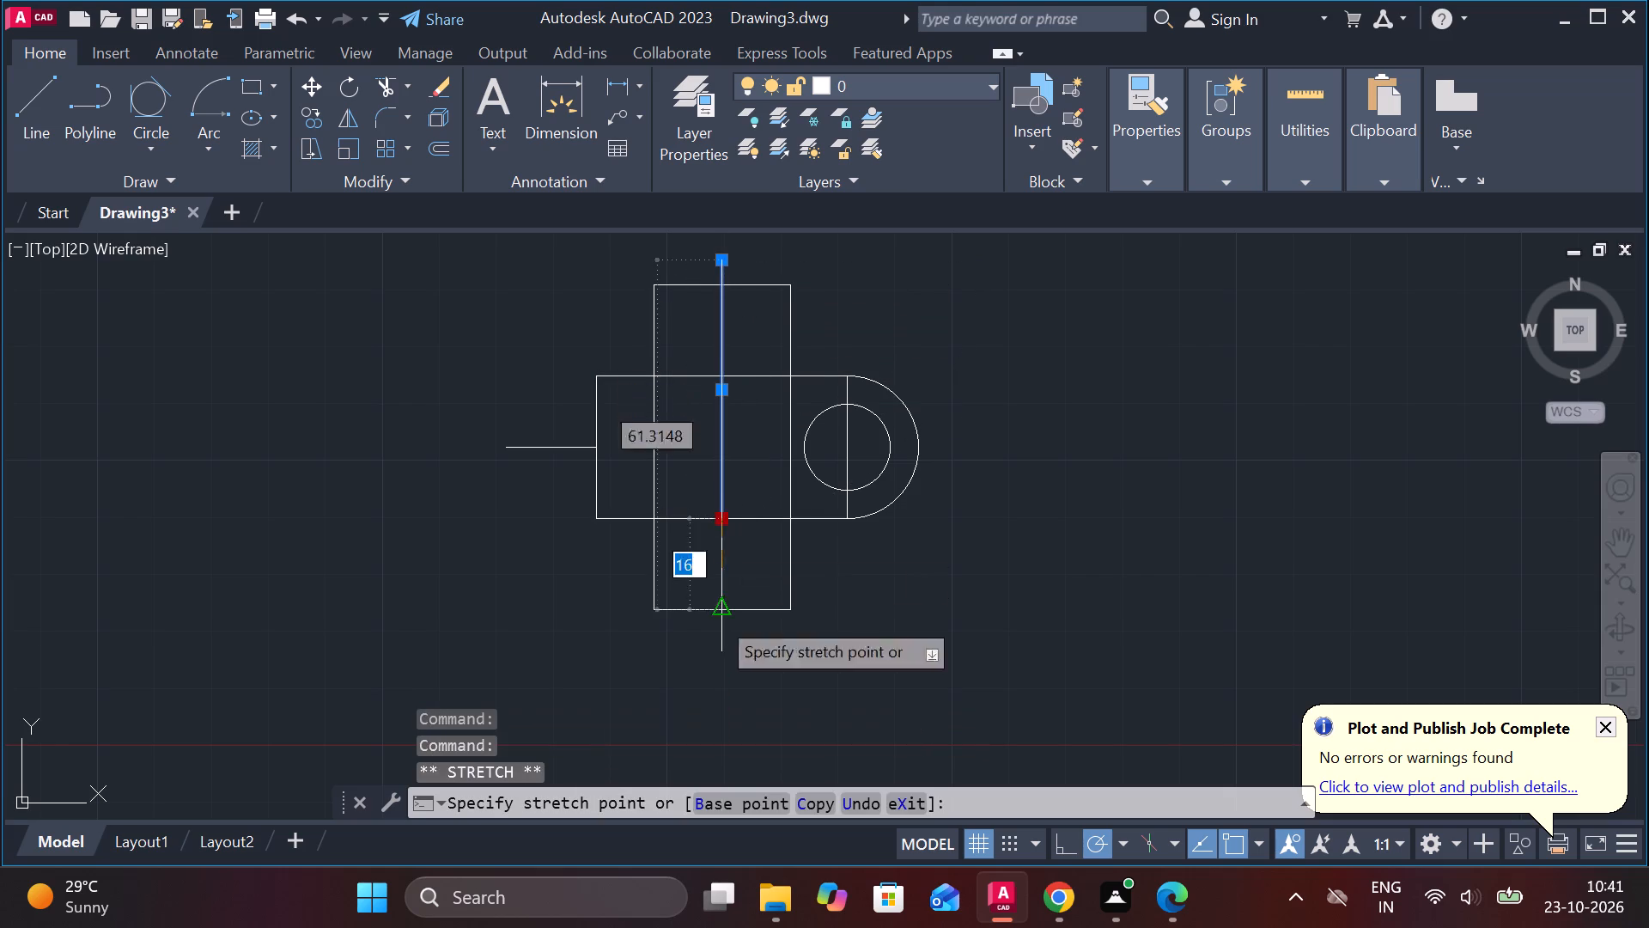
pyautogui.moveTo(715, 619); pyautogui.dragTo(691, 468, button='middle')
pyautogui.click(717, 624)
pyautogui.press('Escape')
# Offset the tall rectangle's middle vertical line by 7.5 to each side.
pyautogui.moveTo(839, 475); pyautogui.dragTo(833, 538, button='middle')
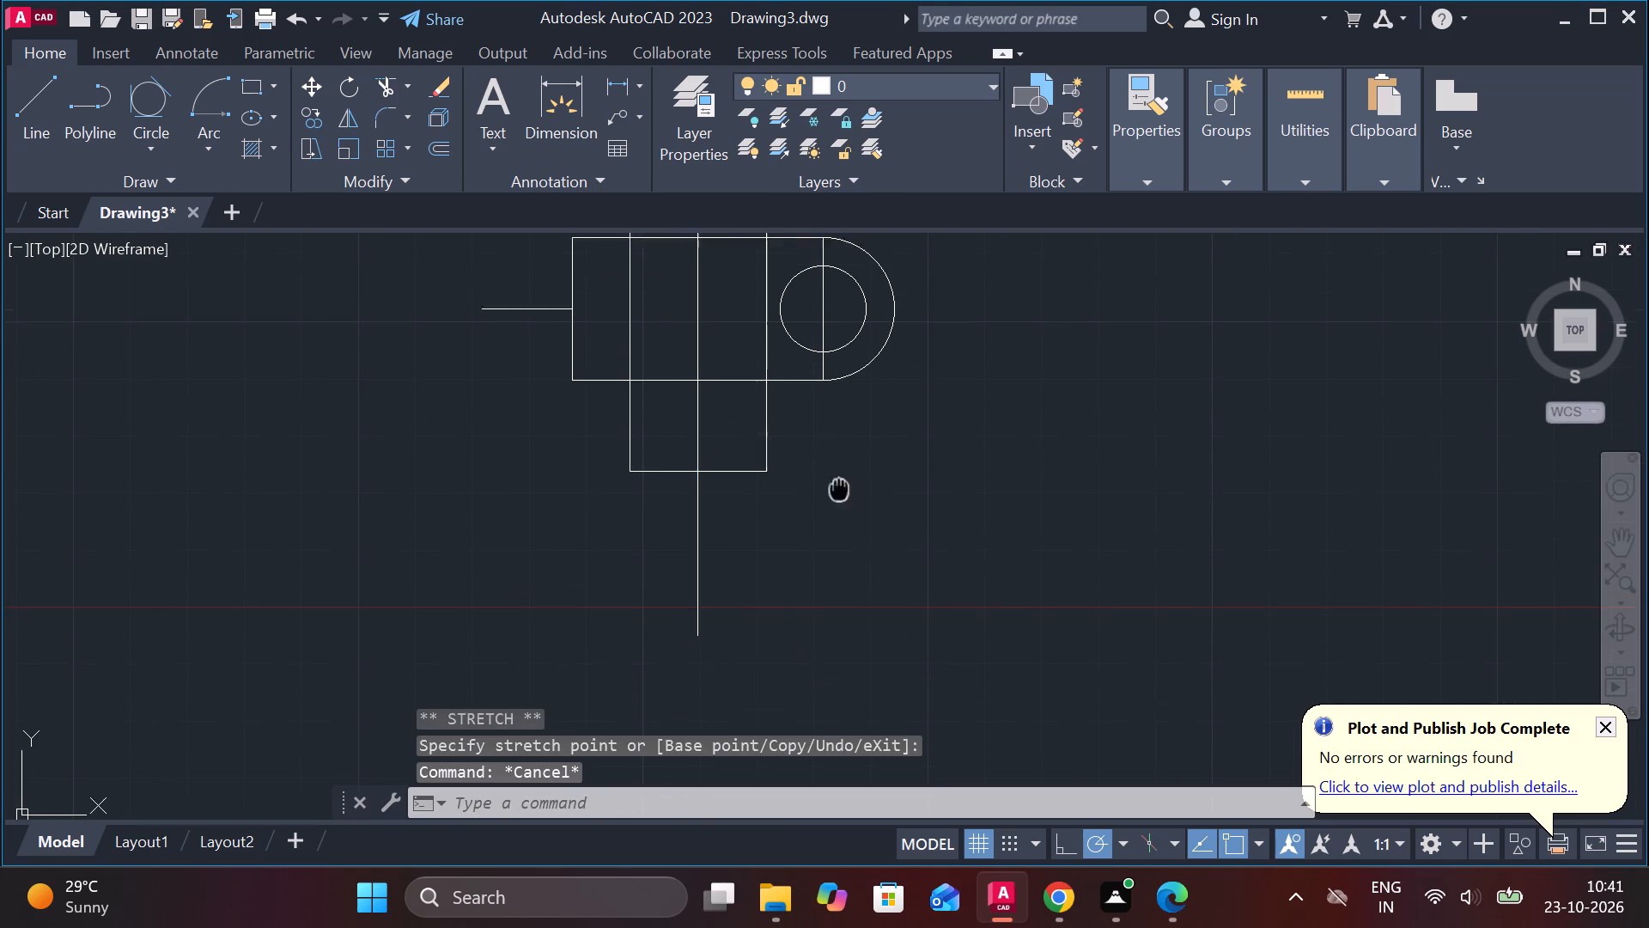
pyautogui.moveTo(833, 538); pyautogui.dragTo(789, 715, button='middle')
pyautogui.scroll(1, 699, 488)
pyautogui.moveTo(682, 521); pyautogui.dragTo(739, 469, button='middle')
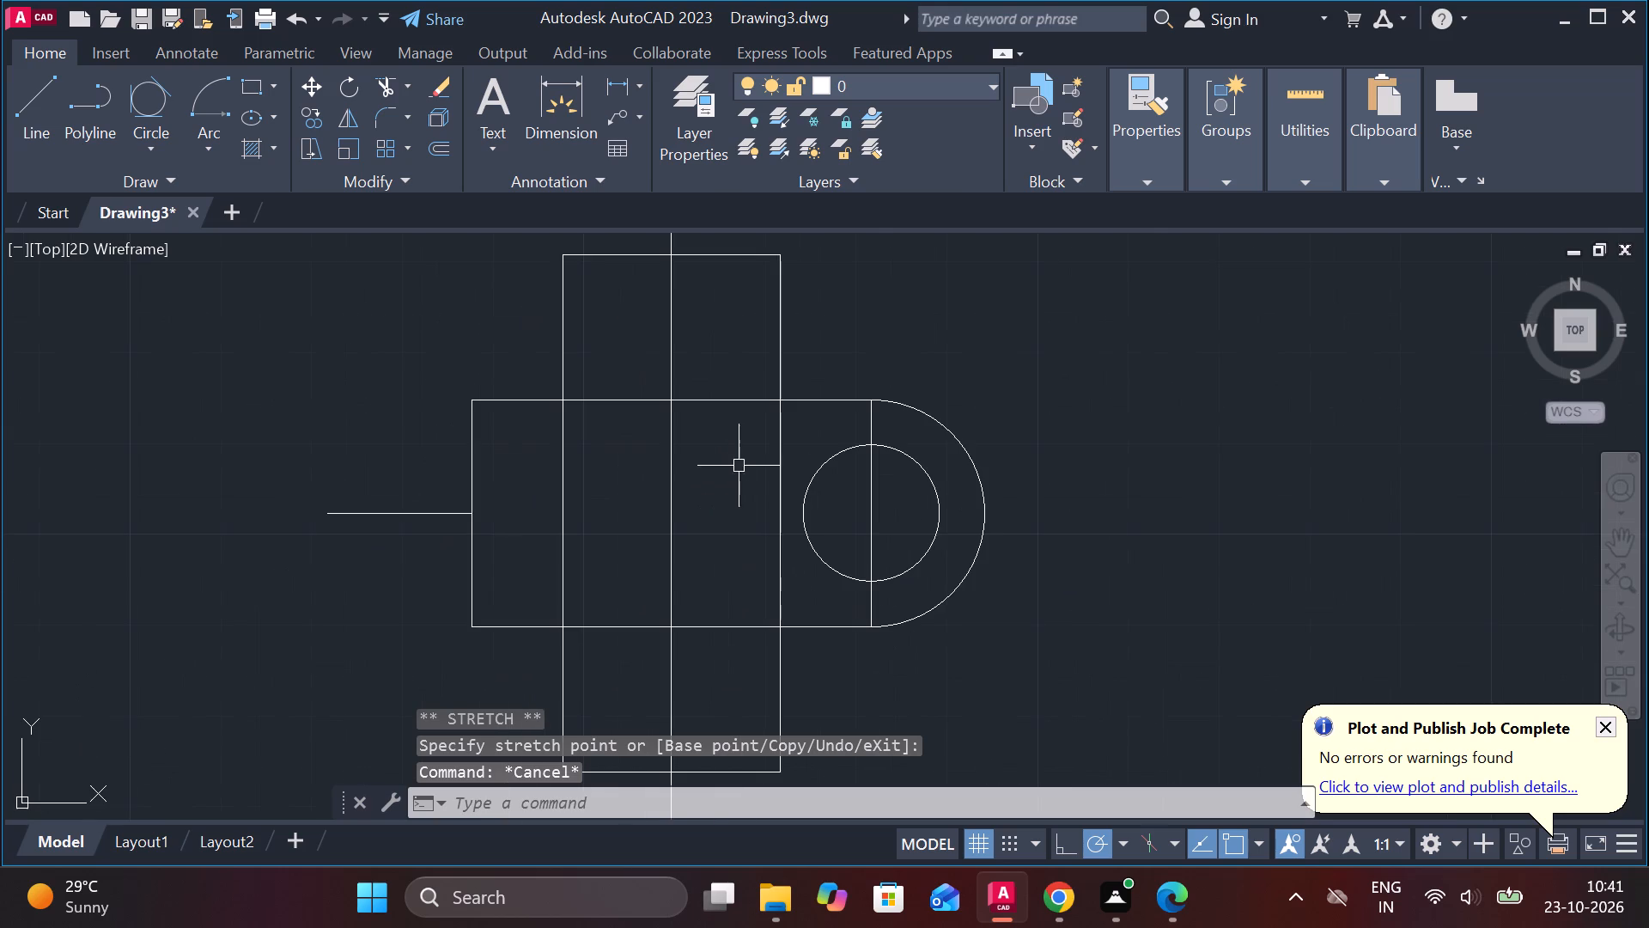
pyautogui.click(672, 470)
pyautogui.press('o')
pyautogui.press('Return')
pyautogui.press('Return')
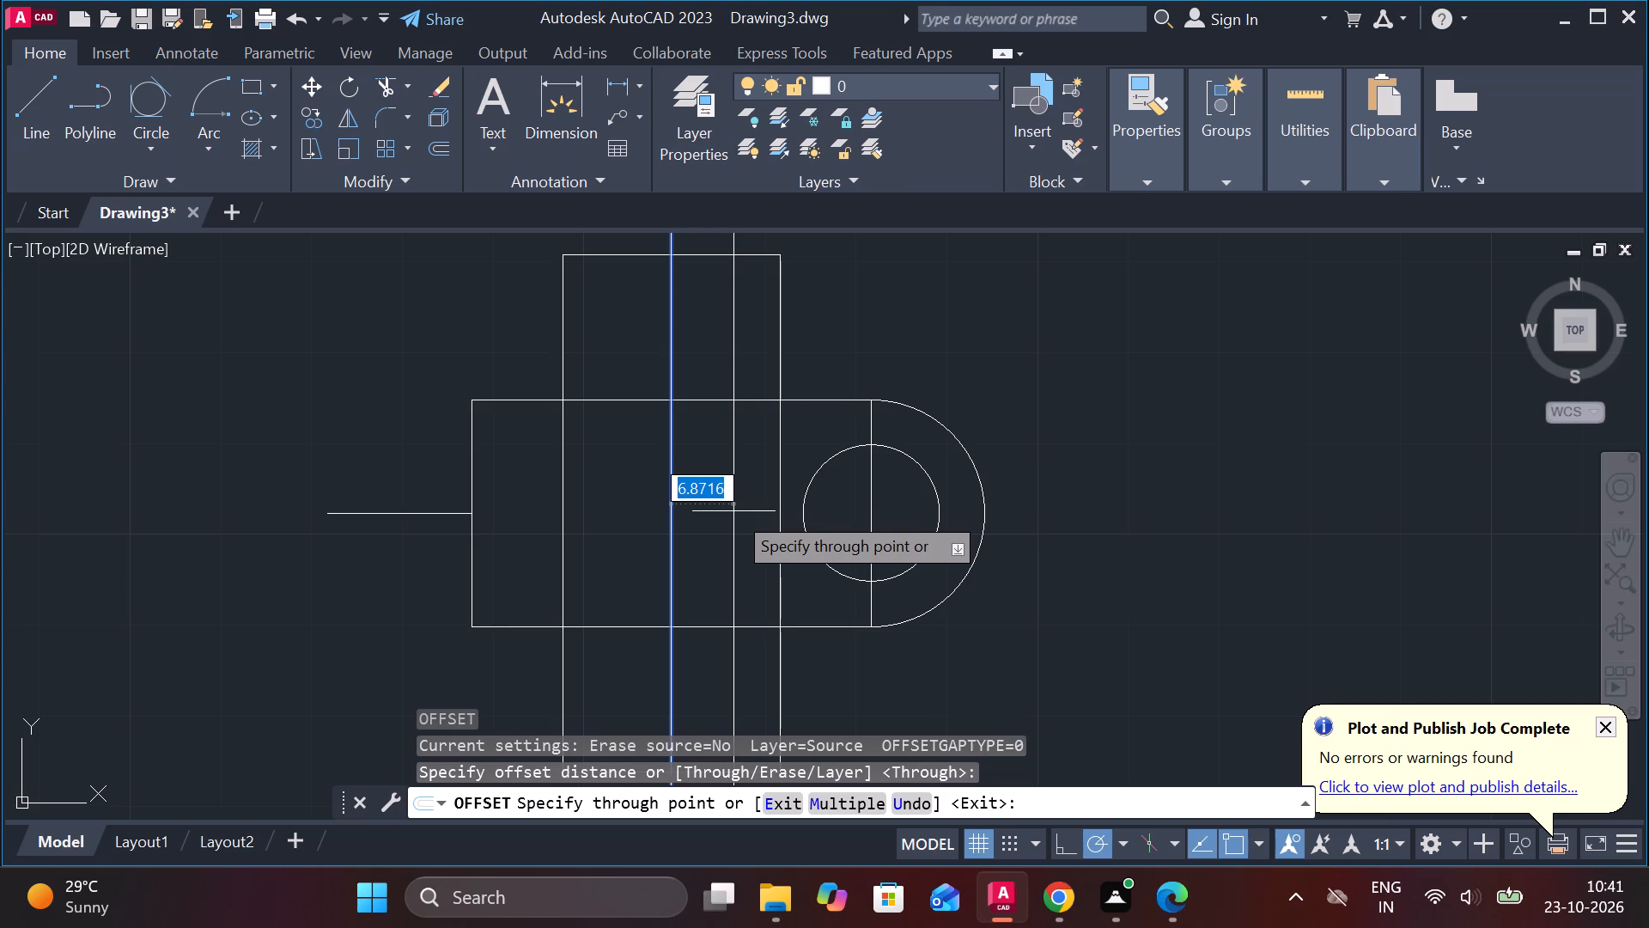
pyautogui.write('7.5')
pyautogui.press('Return')
pyautogui.click(674, 481)
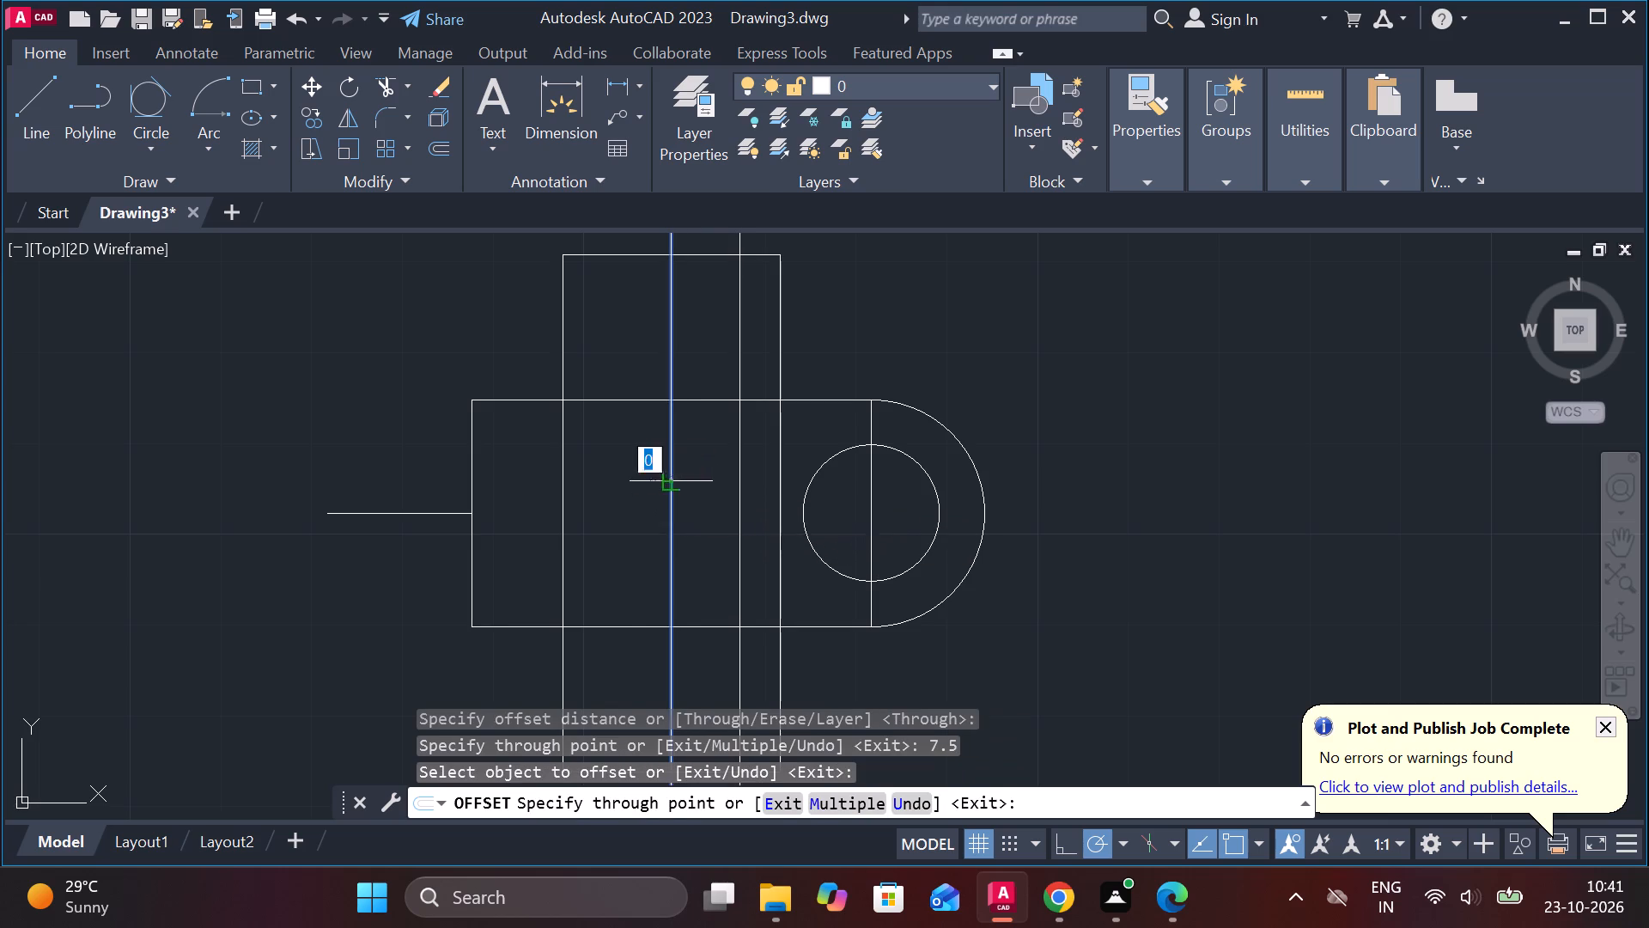
pyautogui.write('7.5')
pyautogui.press('Return')
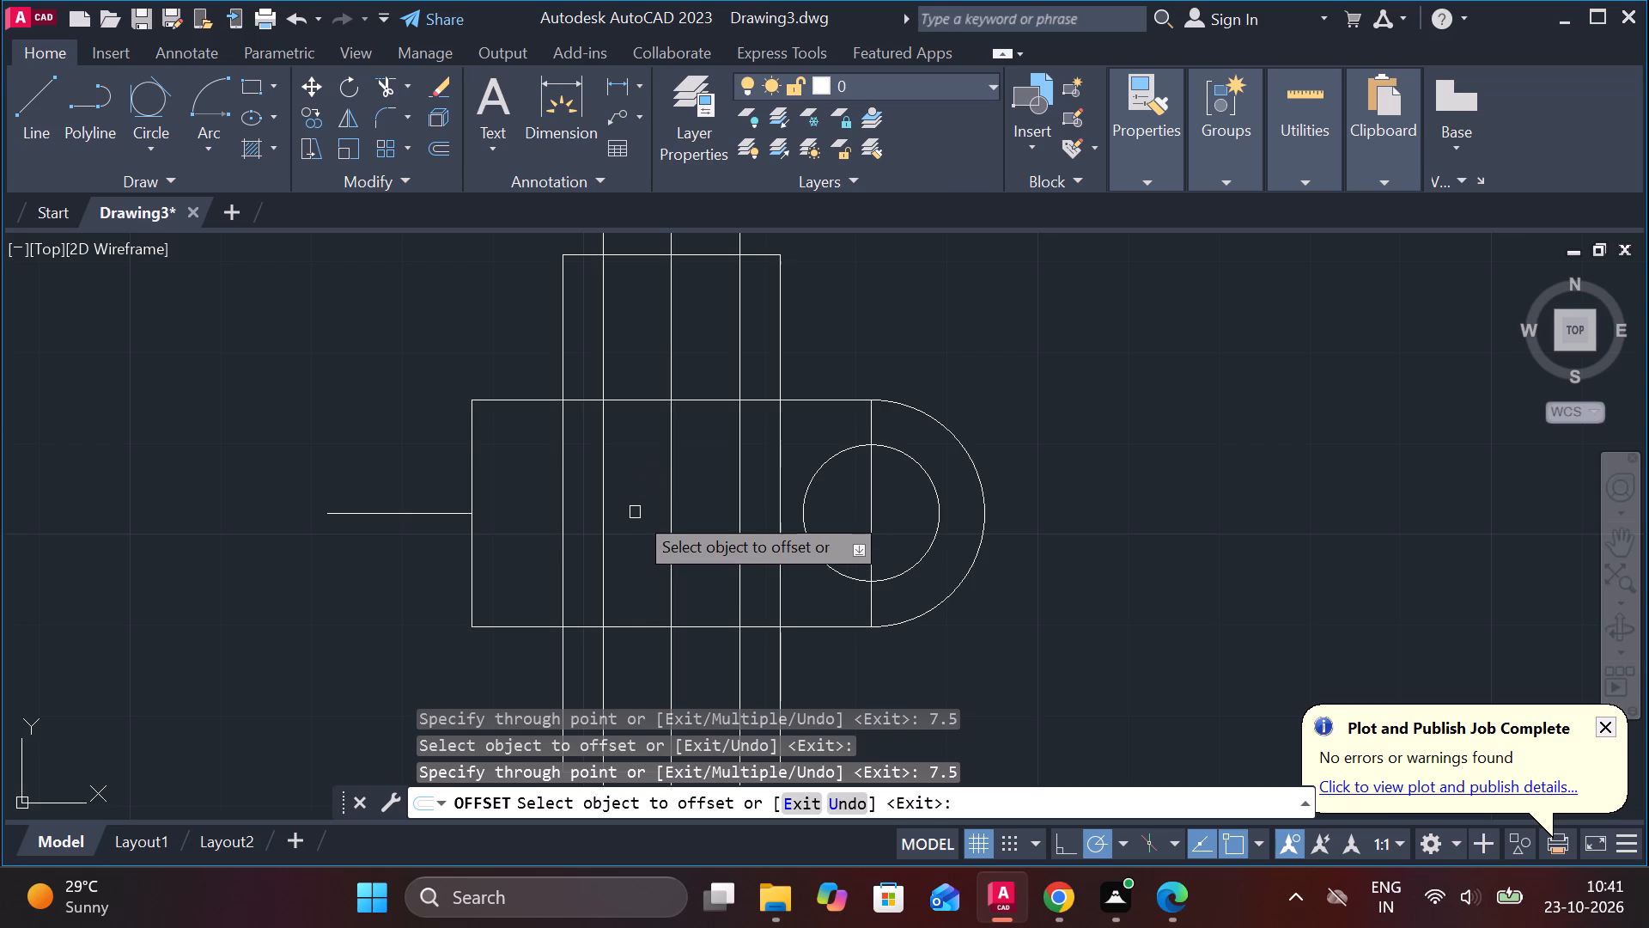
pyautogui.moveTo(634, 516); pyautogui.dragTo(650, 608, button='middle')
pyautogui.press('Escape')
# Trim the ends of the middle line and its two offset lines that overhang the tall rectangle's upper and lower edges.
pyautogui.write('TR')
pyautogui.press('space')
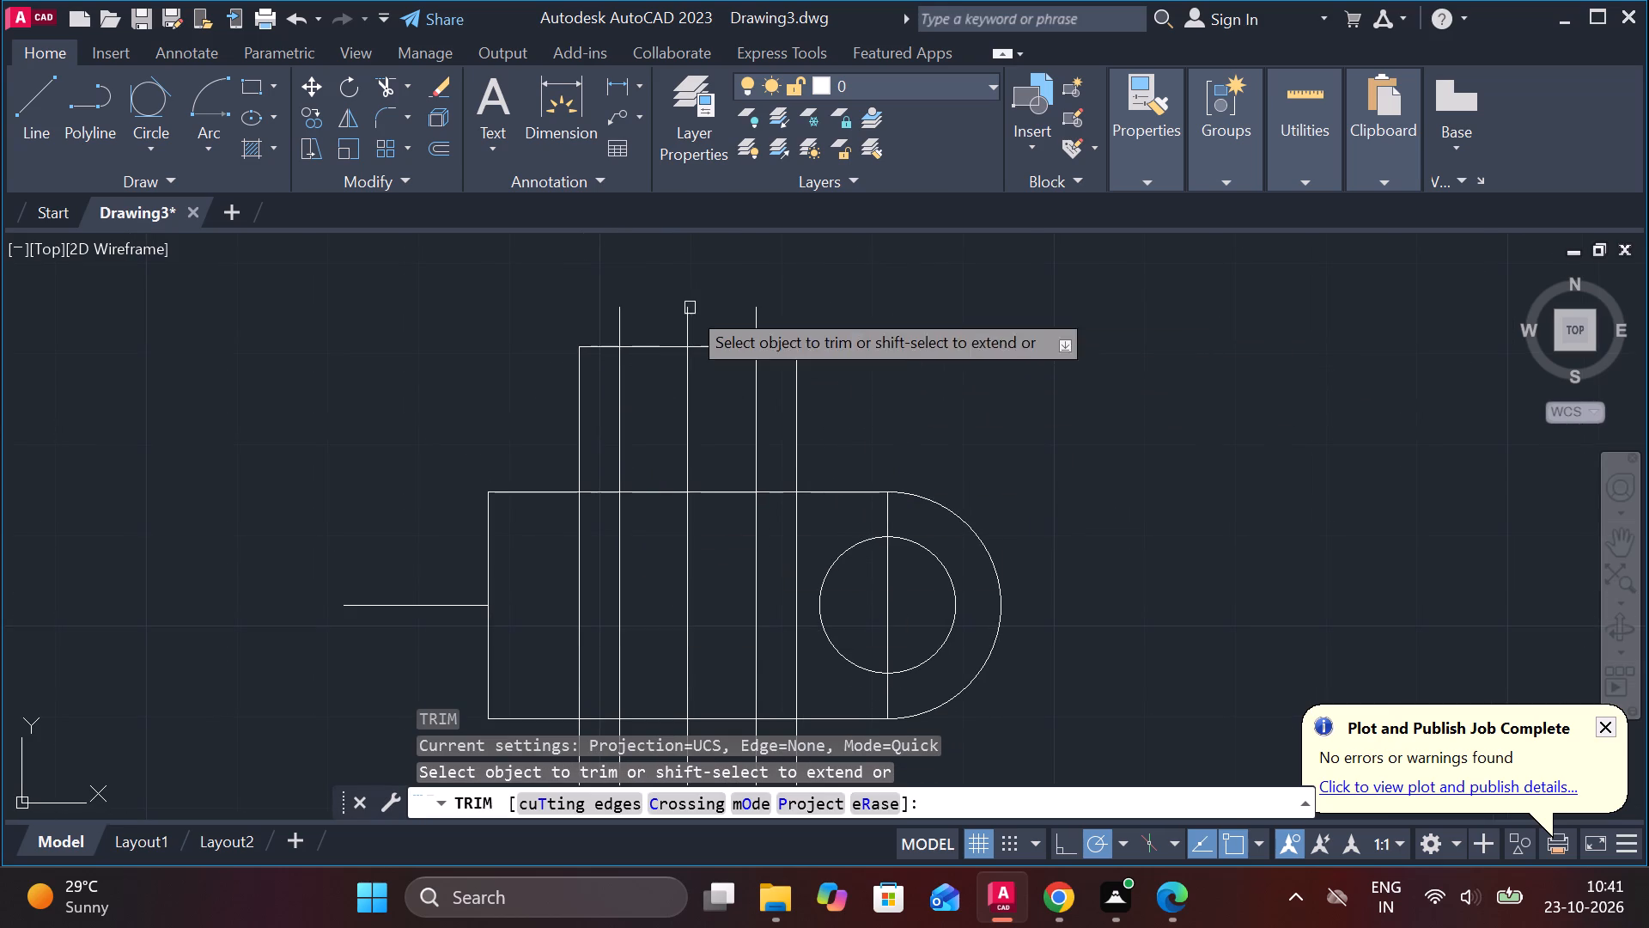
pyautogui.moveTo(636, 323); pyautogui.dragTo(843, 318)
pyautogui.moveTo(681, 320); pyautogui.dragTo(561, 325)
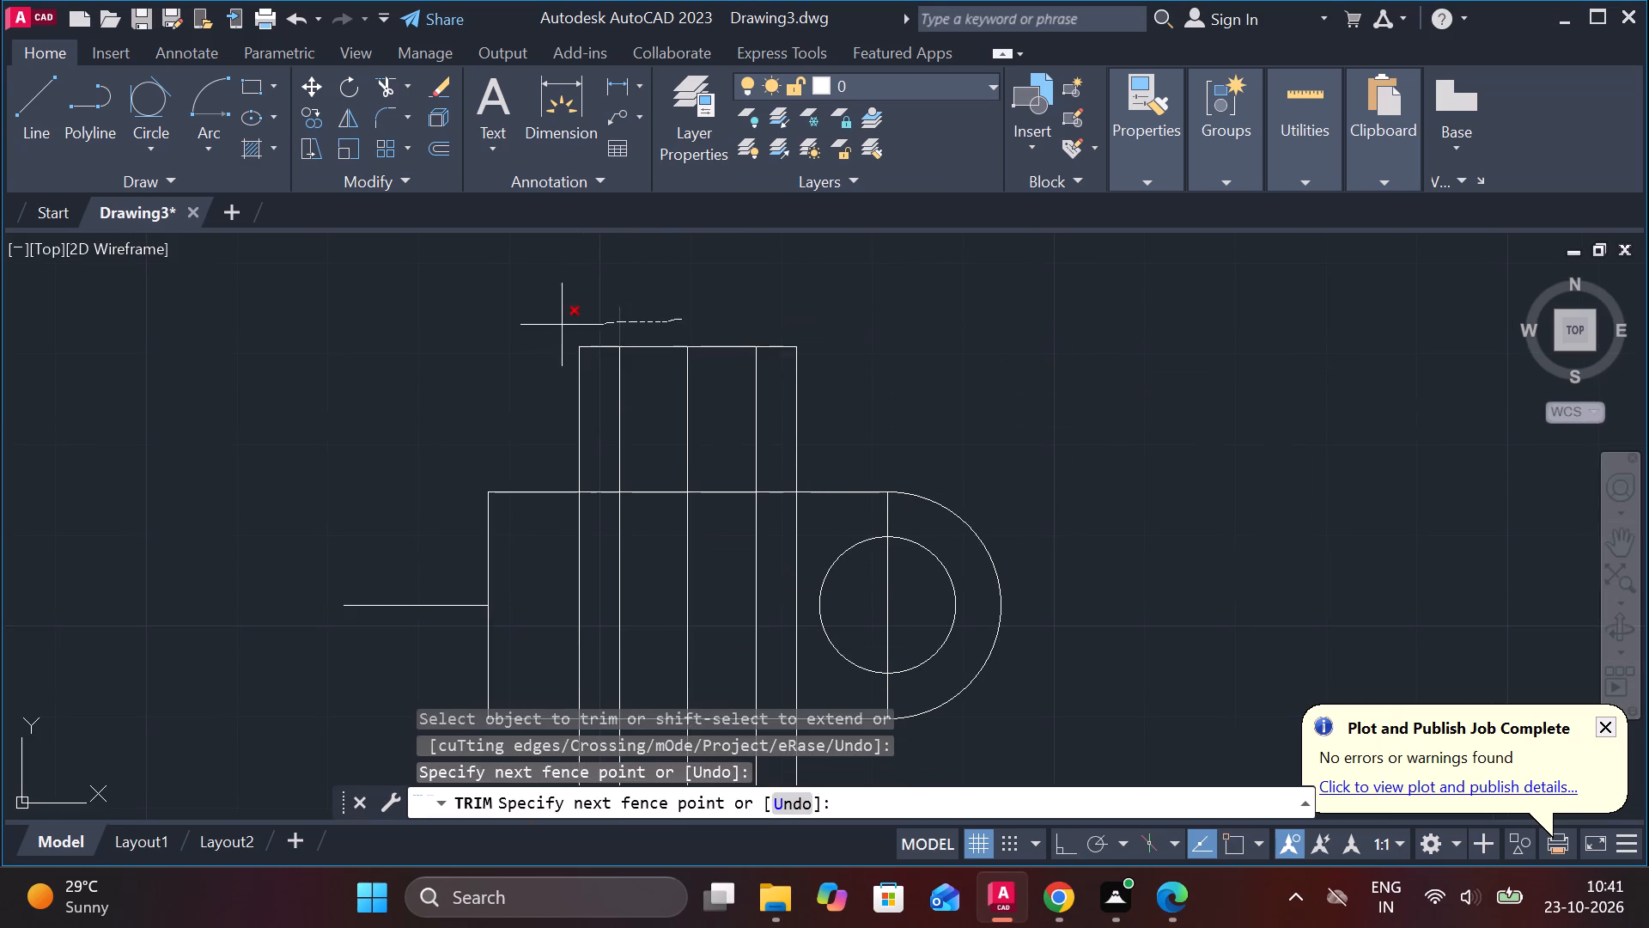
pyautogui.moveTo(561, 325); pyautogui.dragTo(560, 325)
pyautogui.moveTo(814, 279); pyautogui.dragTo(851, 156, button='middle')
pyautogui.moveTo(992, 689); pyautogui.dragTo(993, 546, button='middle')
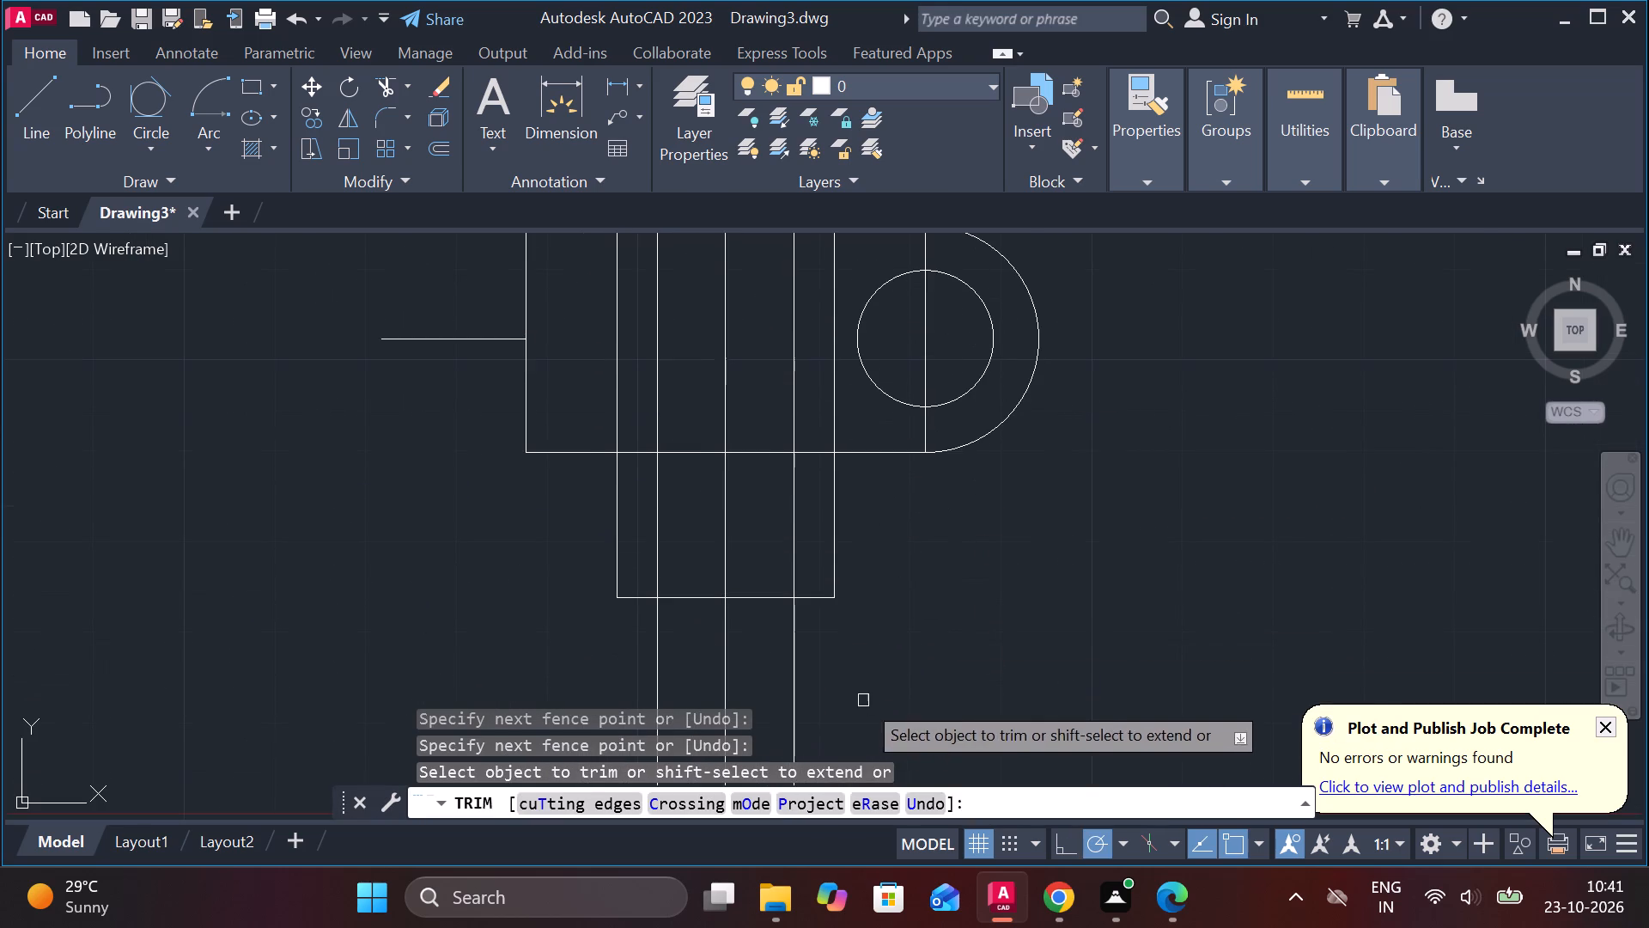
pyautogui.moveTo(872, 669); pyautogui.dragTo(521, 655)
pyautogui.moveTo(1083, 587); pyautogui.dragTo(1020, 706, button='middle')
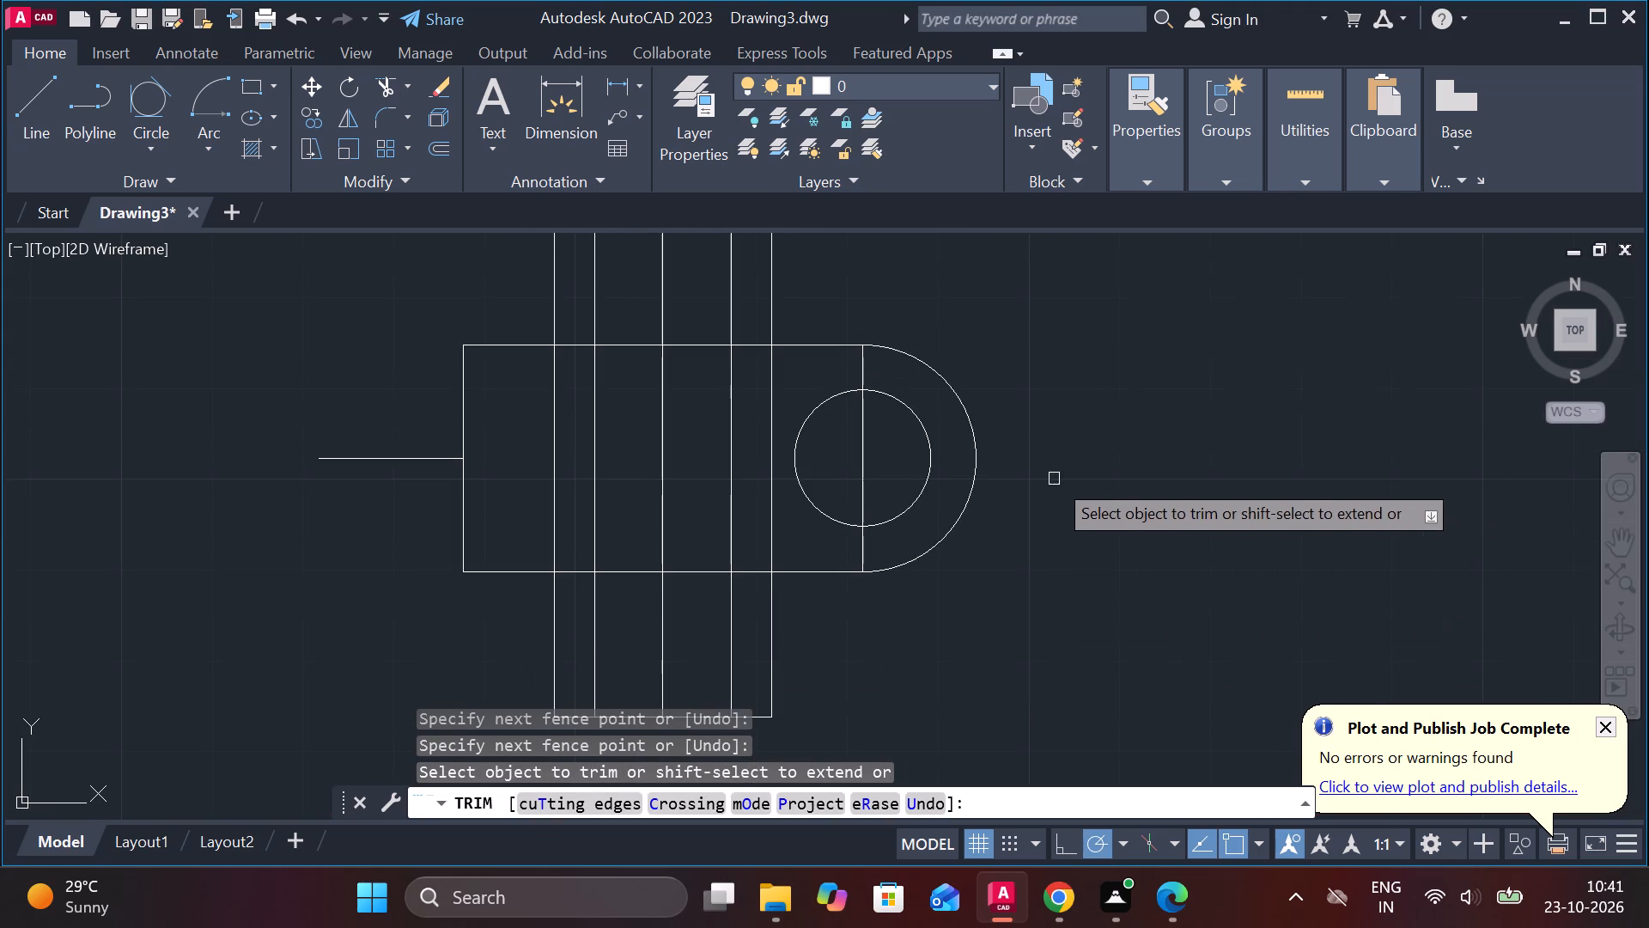
pyautogui.moveTo(1049, 461); pyautogui.dragTo(1058, 575, button='middle')
pyautogui.press('Escape')
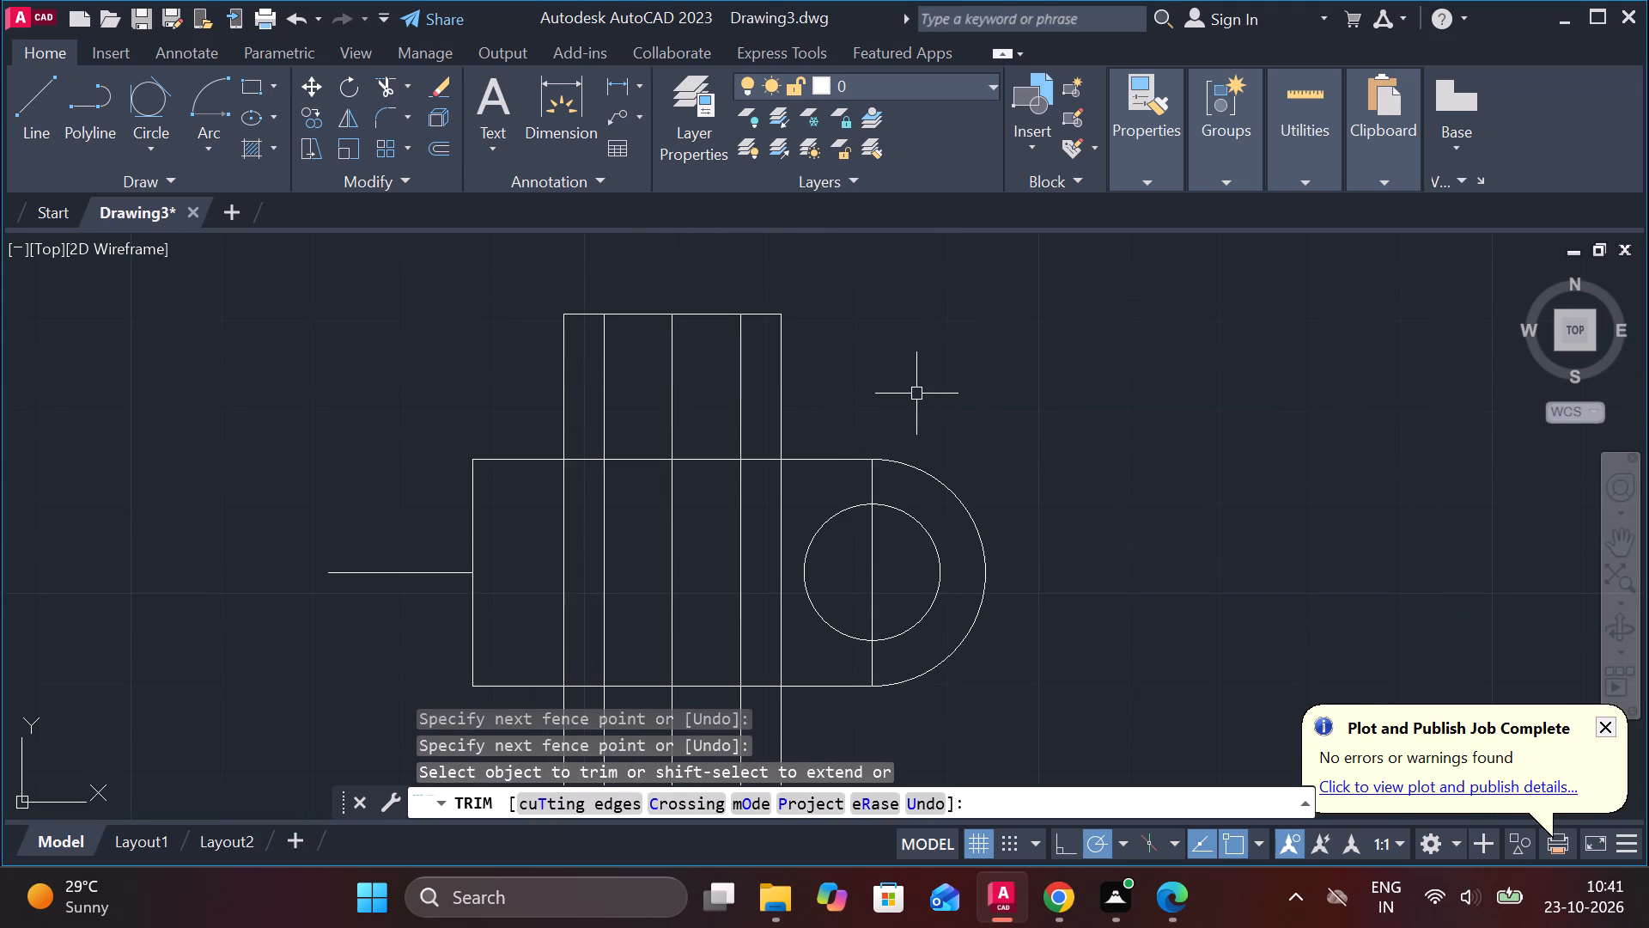
# Fillet the tall rectangle's two upper corners with a radius of 3.
pyautogui.write('F R 3')
pyautogui.press('Return')
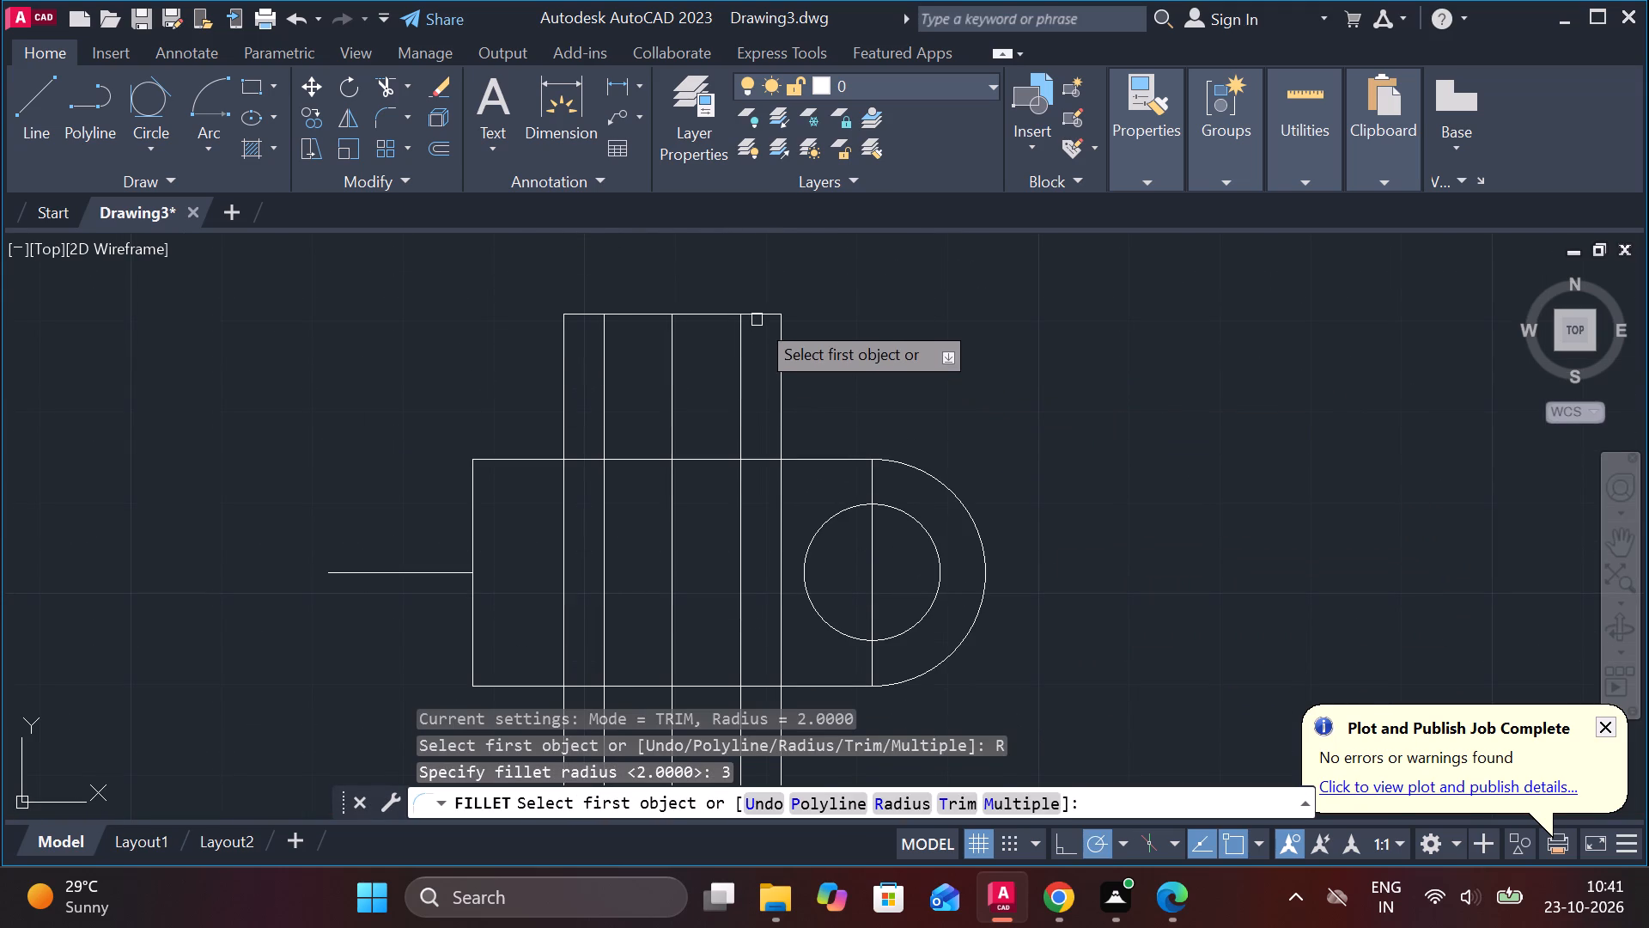
pyautogui.doubleClick(757, 320)
pyautogui.doubleClick(775, 336)
pyautogui.press('space')
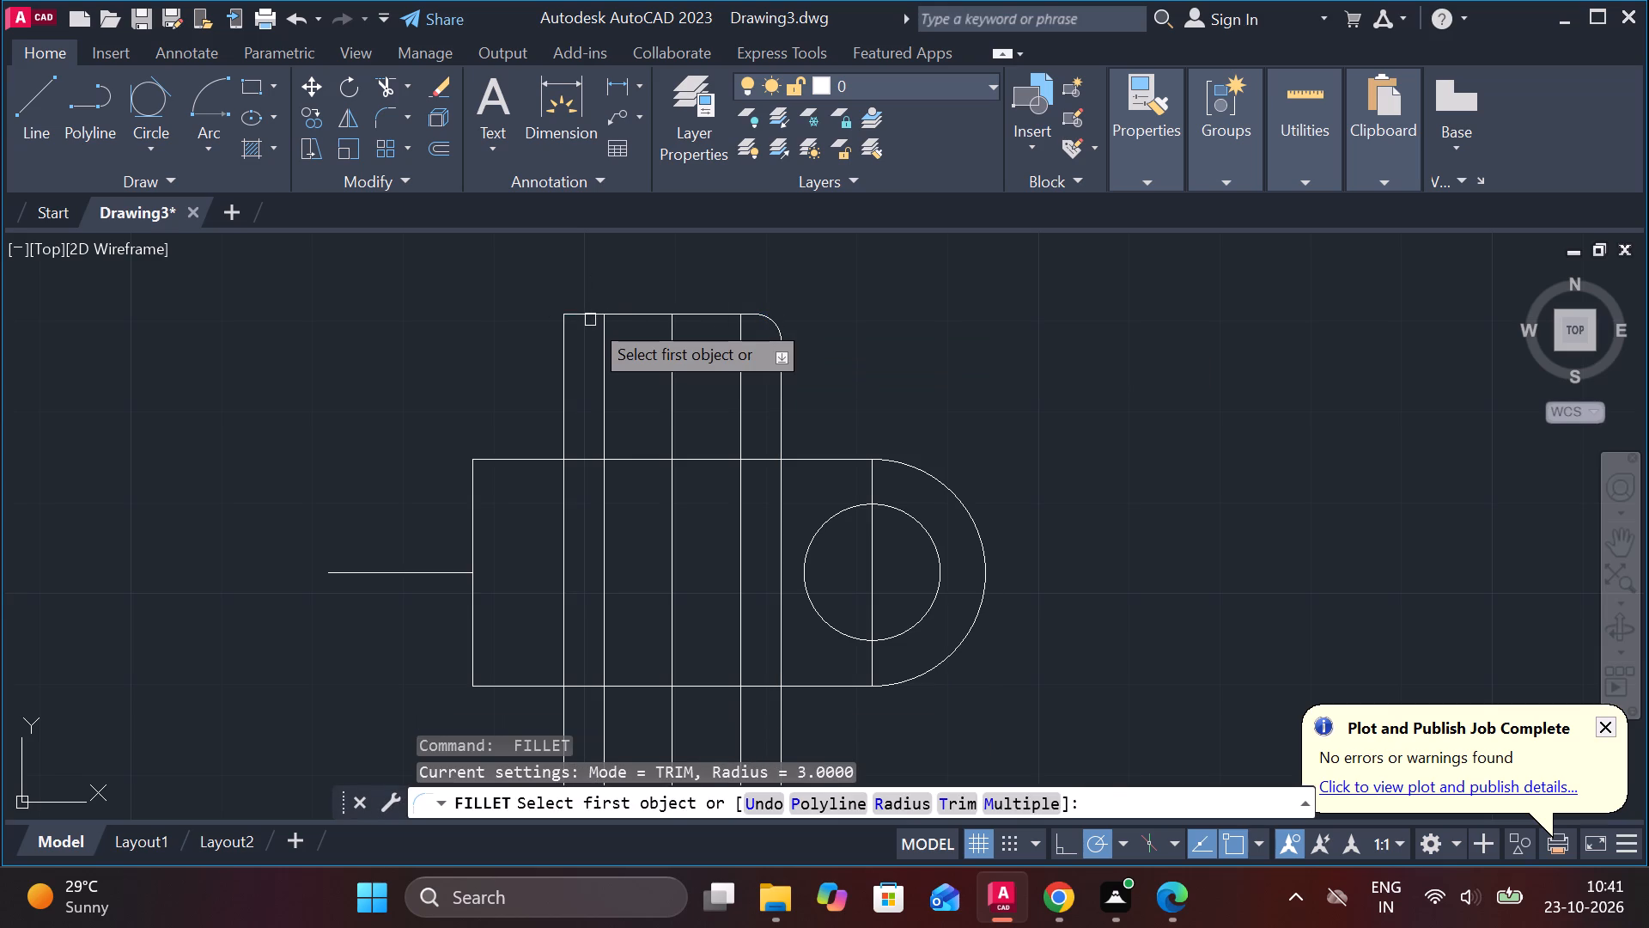
pyautogui.click(587, 318)
pyautogui.click(568, 350)
# Fillet the tall rectangle's two lower corners with the same radius of 3.
pyautogui.moveTo(647, 510); pyautogui.dragTo(714, 235, button='middle')
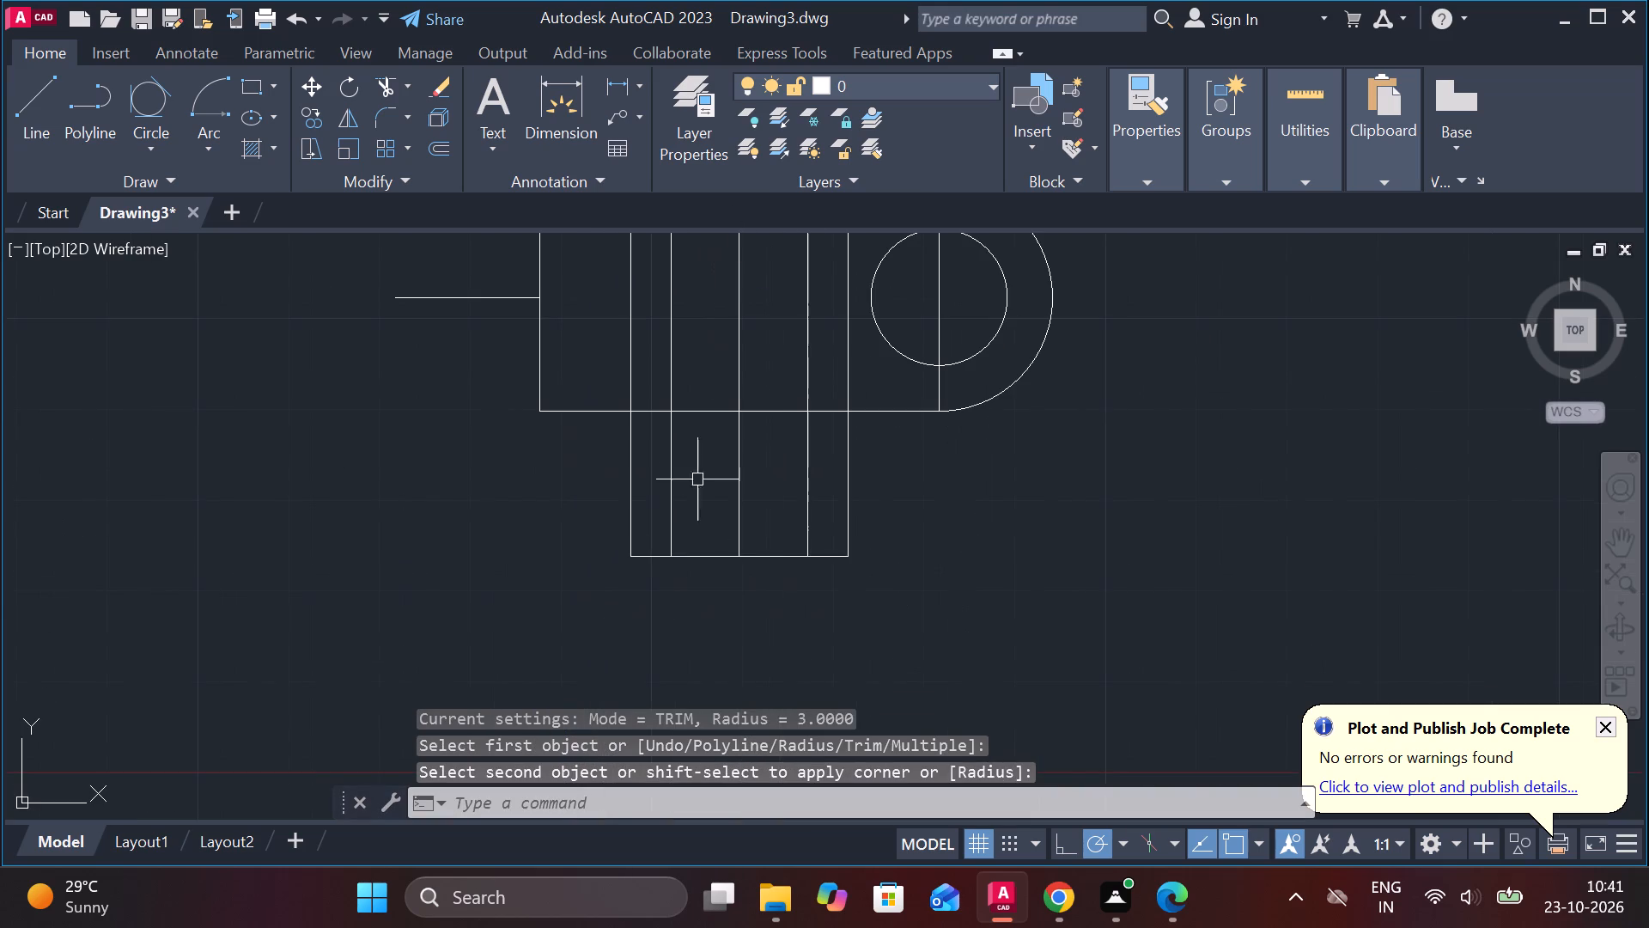
pyautogui.press('space')
pyautogui.click(630, 514)
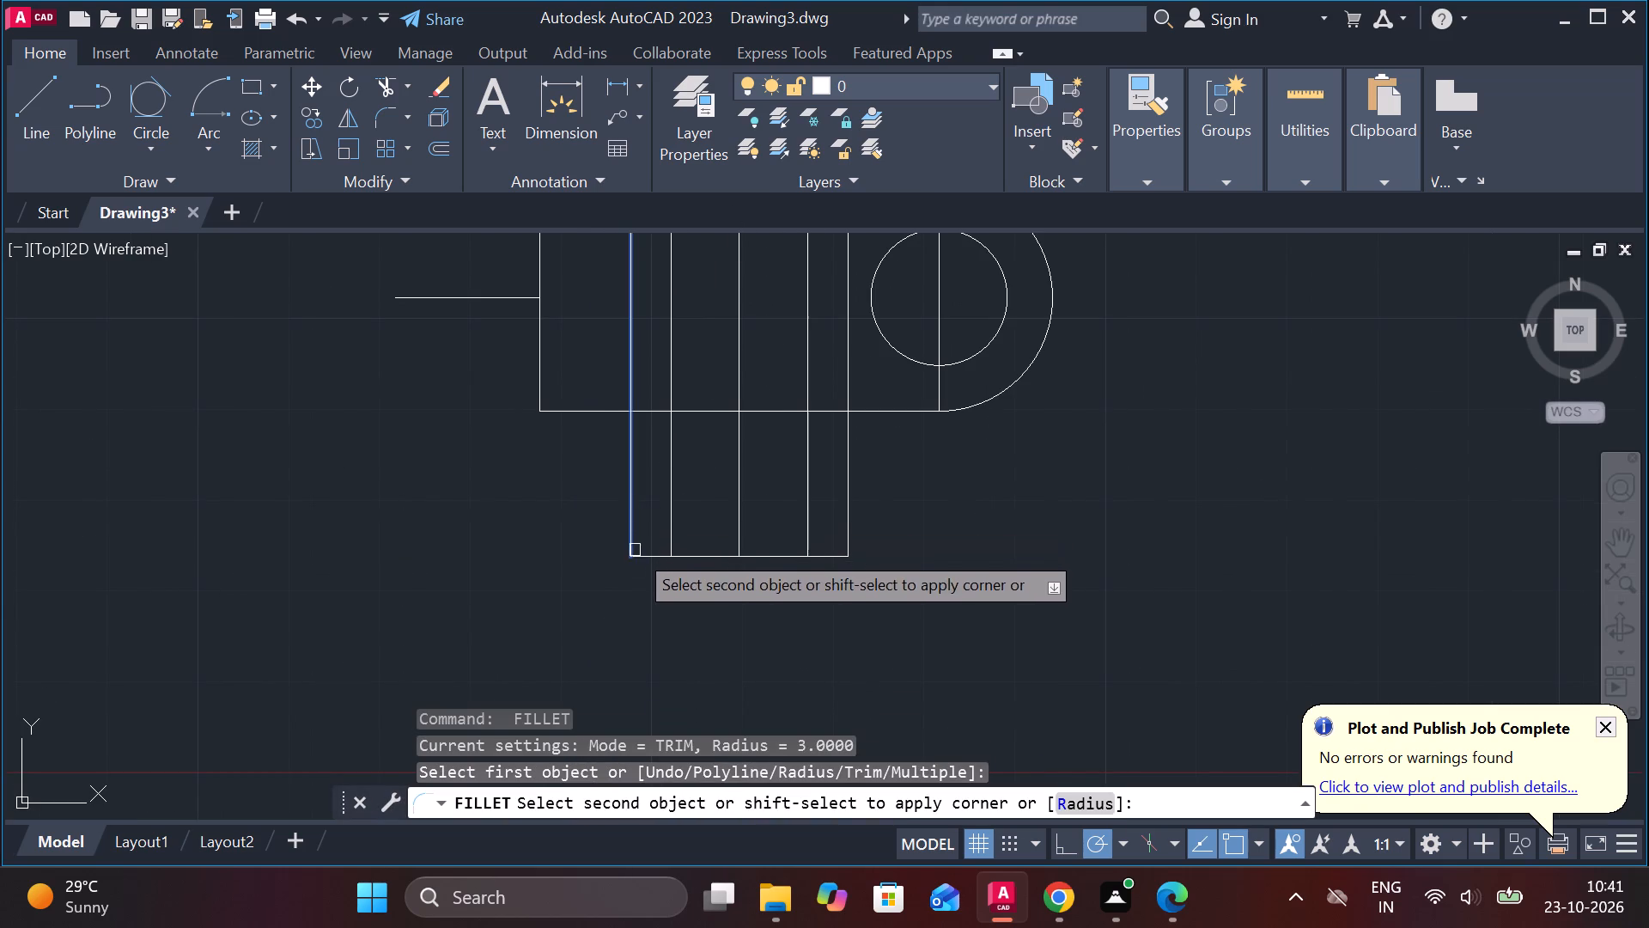
pyautogui.click(641, 554)
pyautogui.press('space')
pyautogui.click(839, 511)
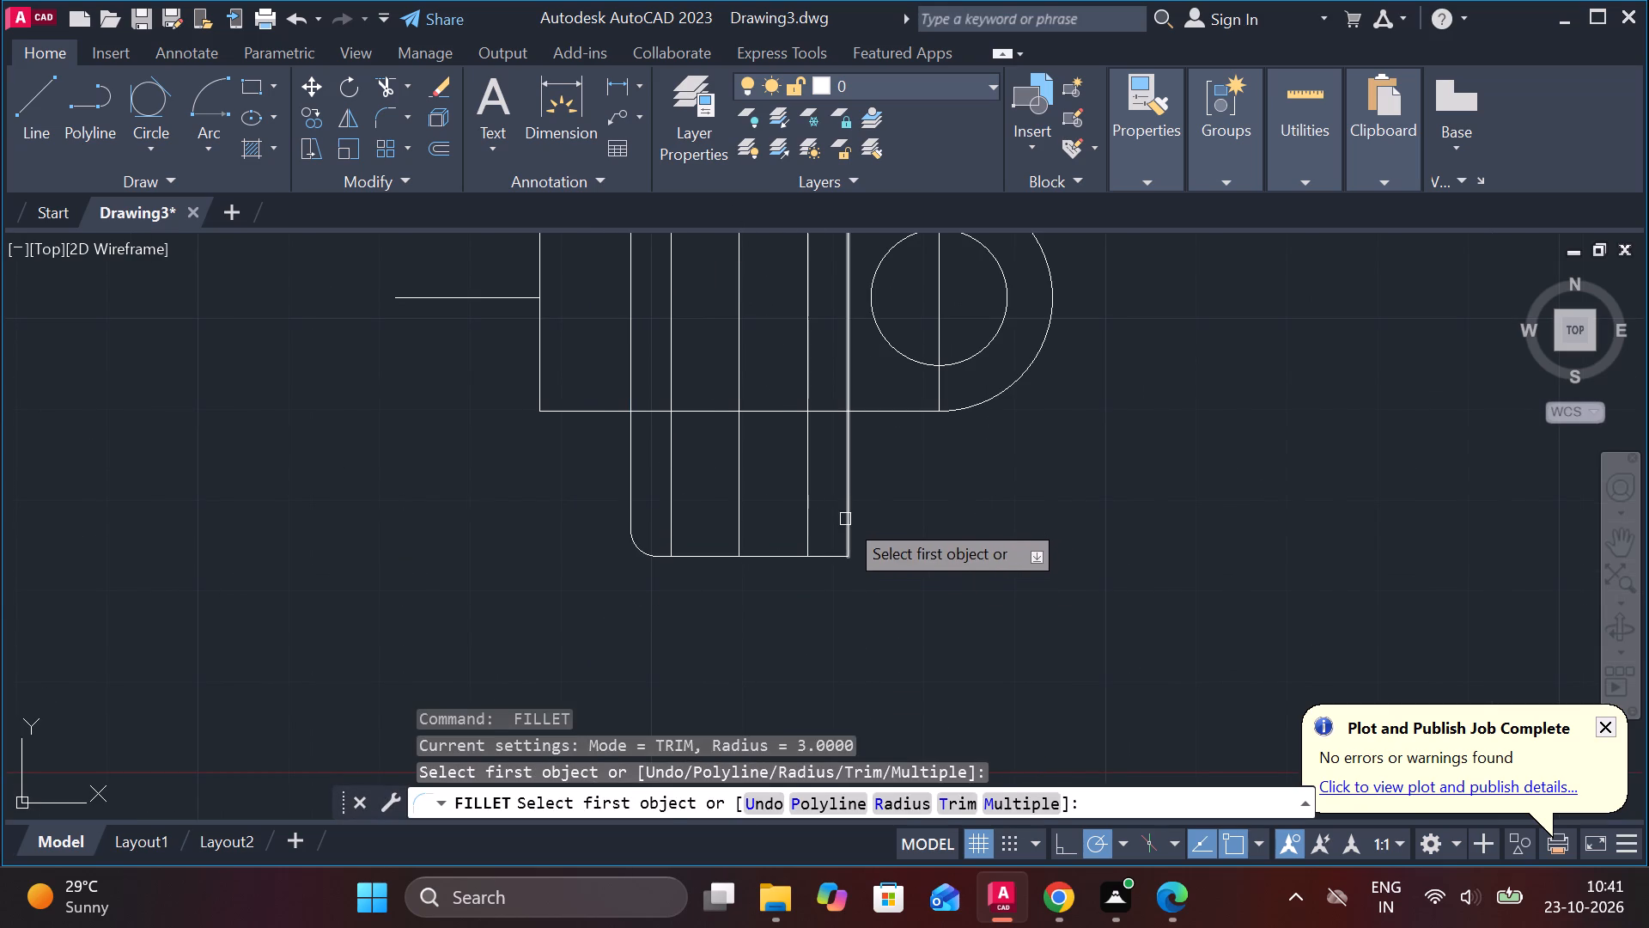
pyautogui.click(845, 519)
pyautogui.click(835, 565)
pyautogui.click(817, 556)
pyautogui.moveTo(861, 550); pyautogui.dragTo(822, 722, button='middle')
pyautogui.scroll(-1, 983, 626)
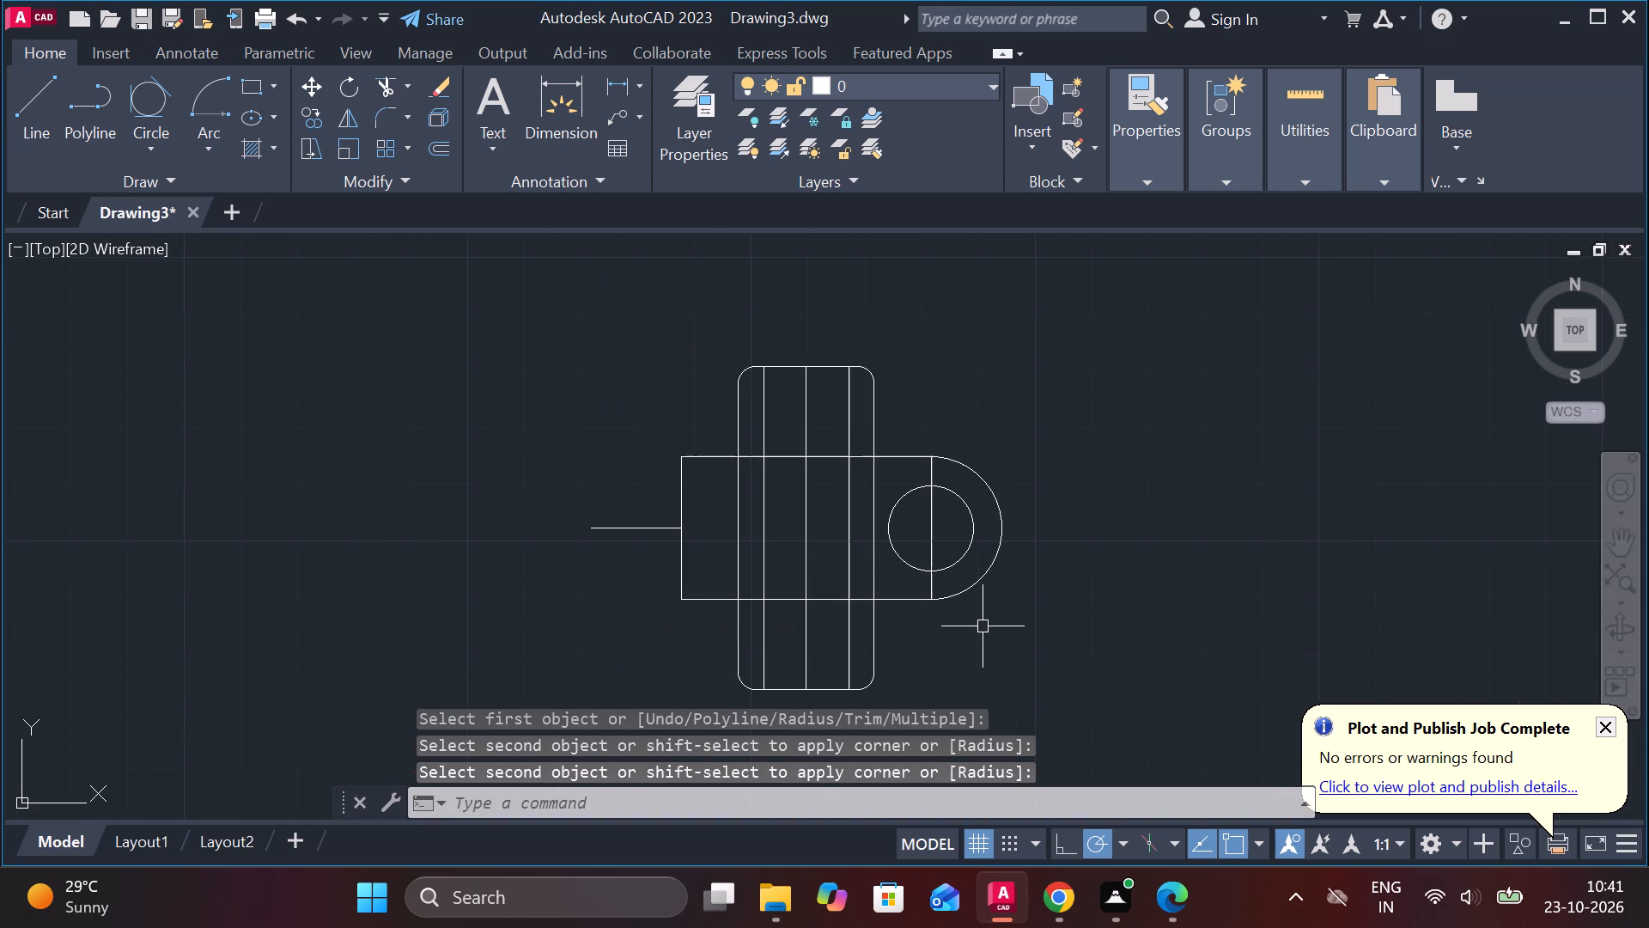
pyautogui.press('Escape')
# Change the linetype of the two 7.5-offset vertical lines to DASHED.
pyautogui.doubleClick(764, 432)
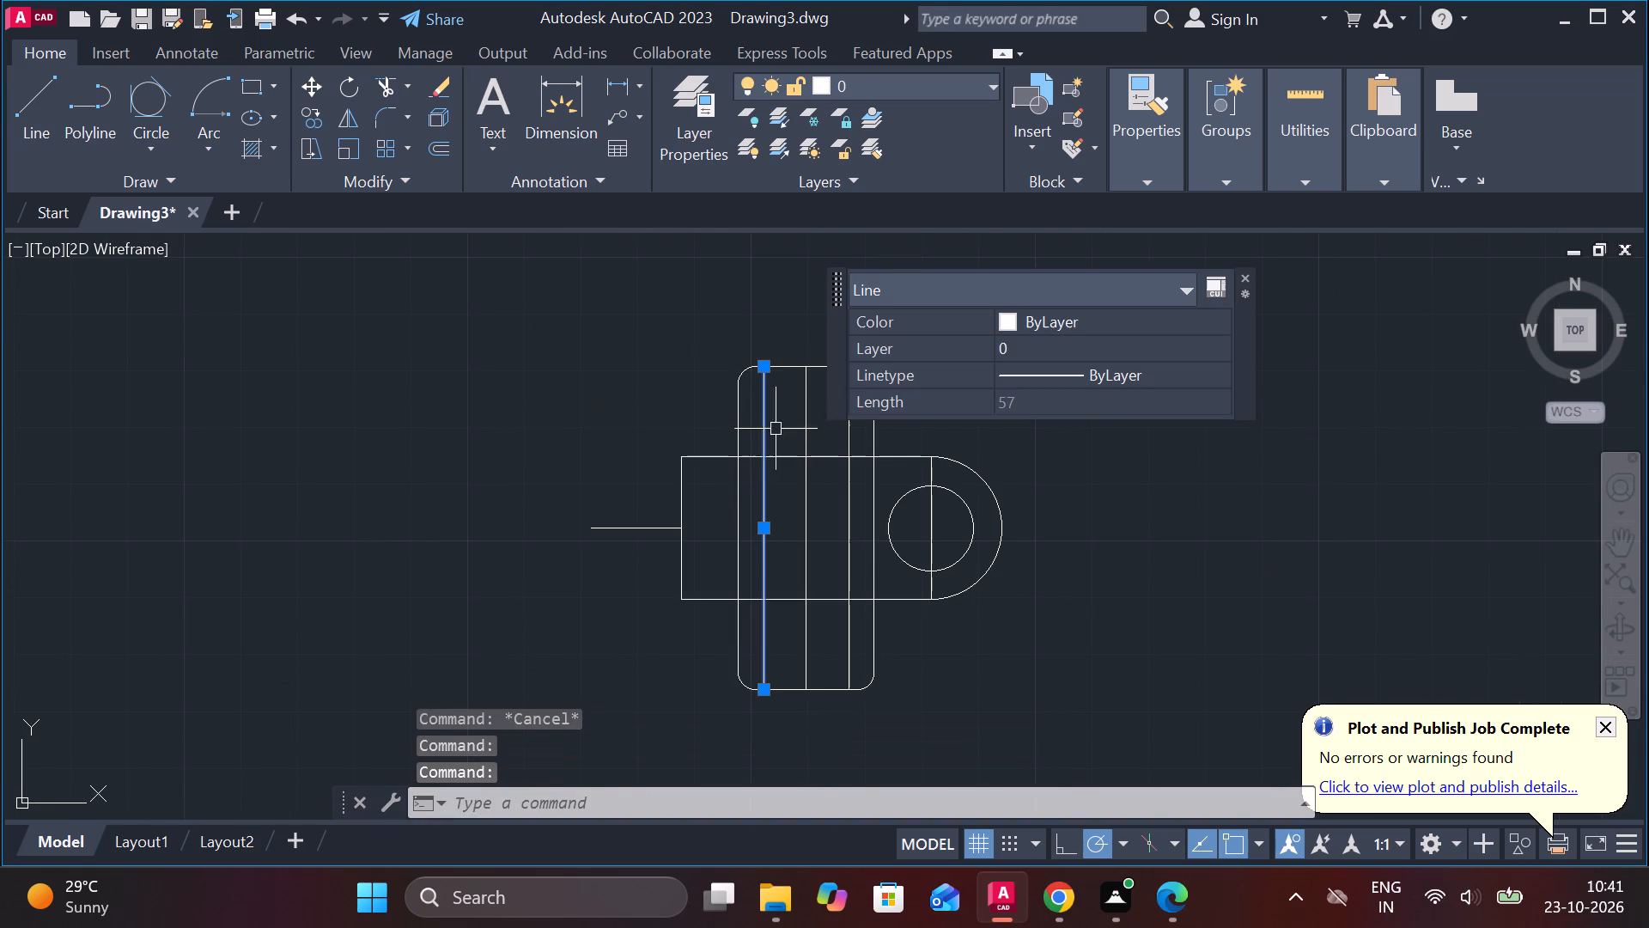
pyautogui.click(853, 522)
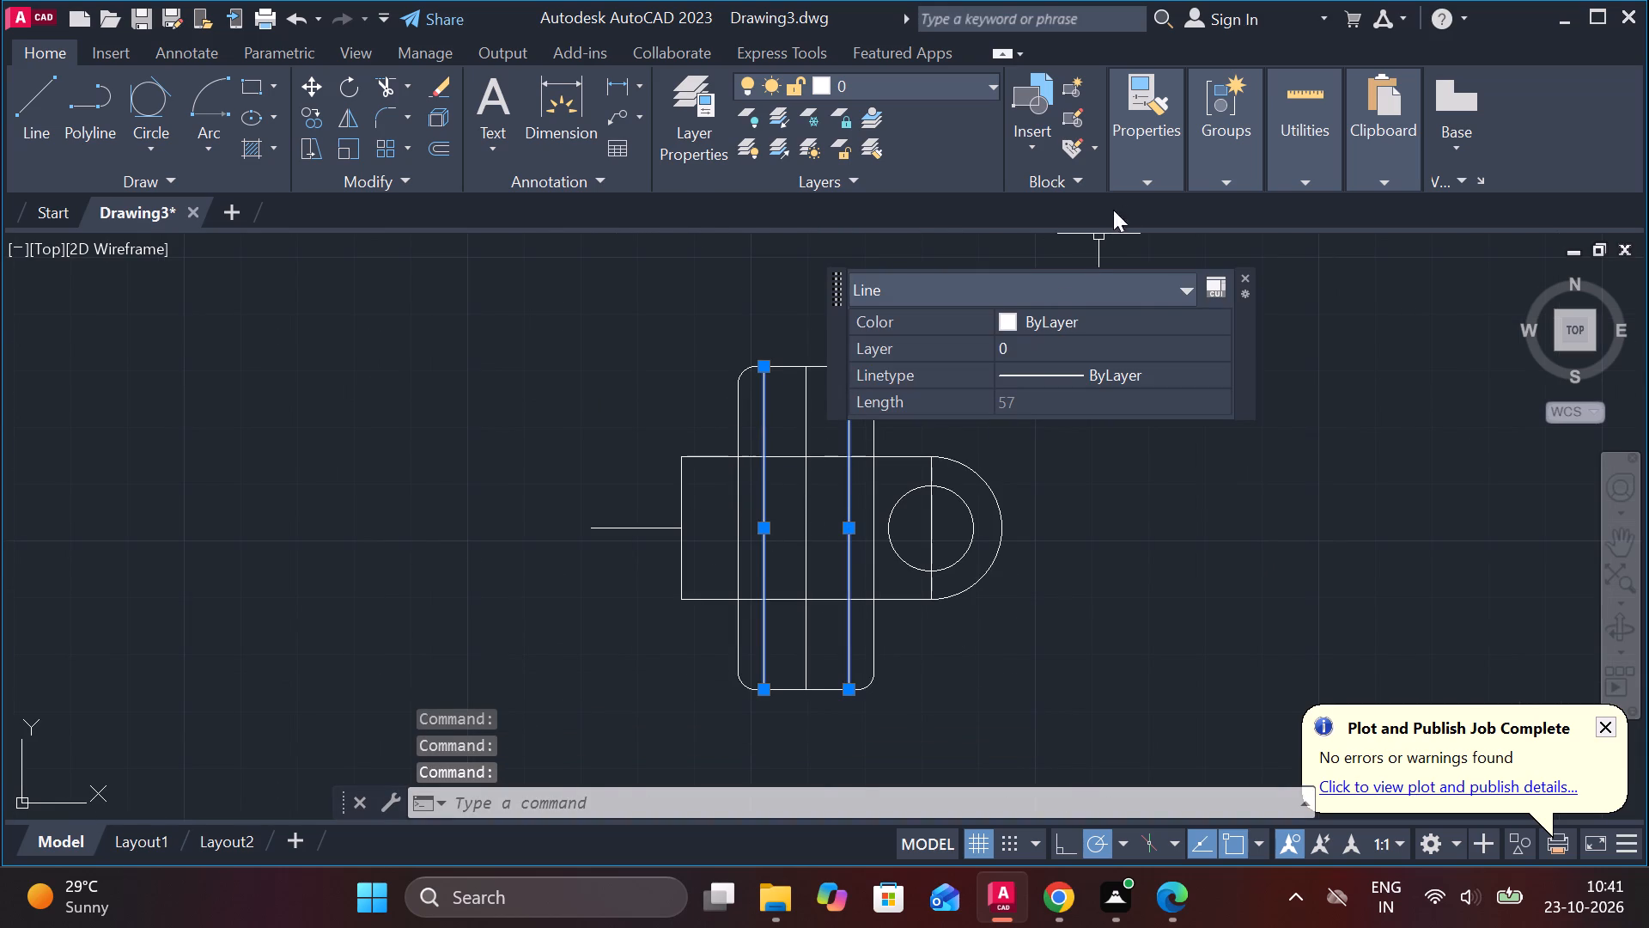
pyautogui.click(1136, 192)
pyautogui.click(1255, 281)
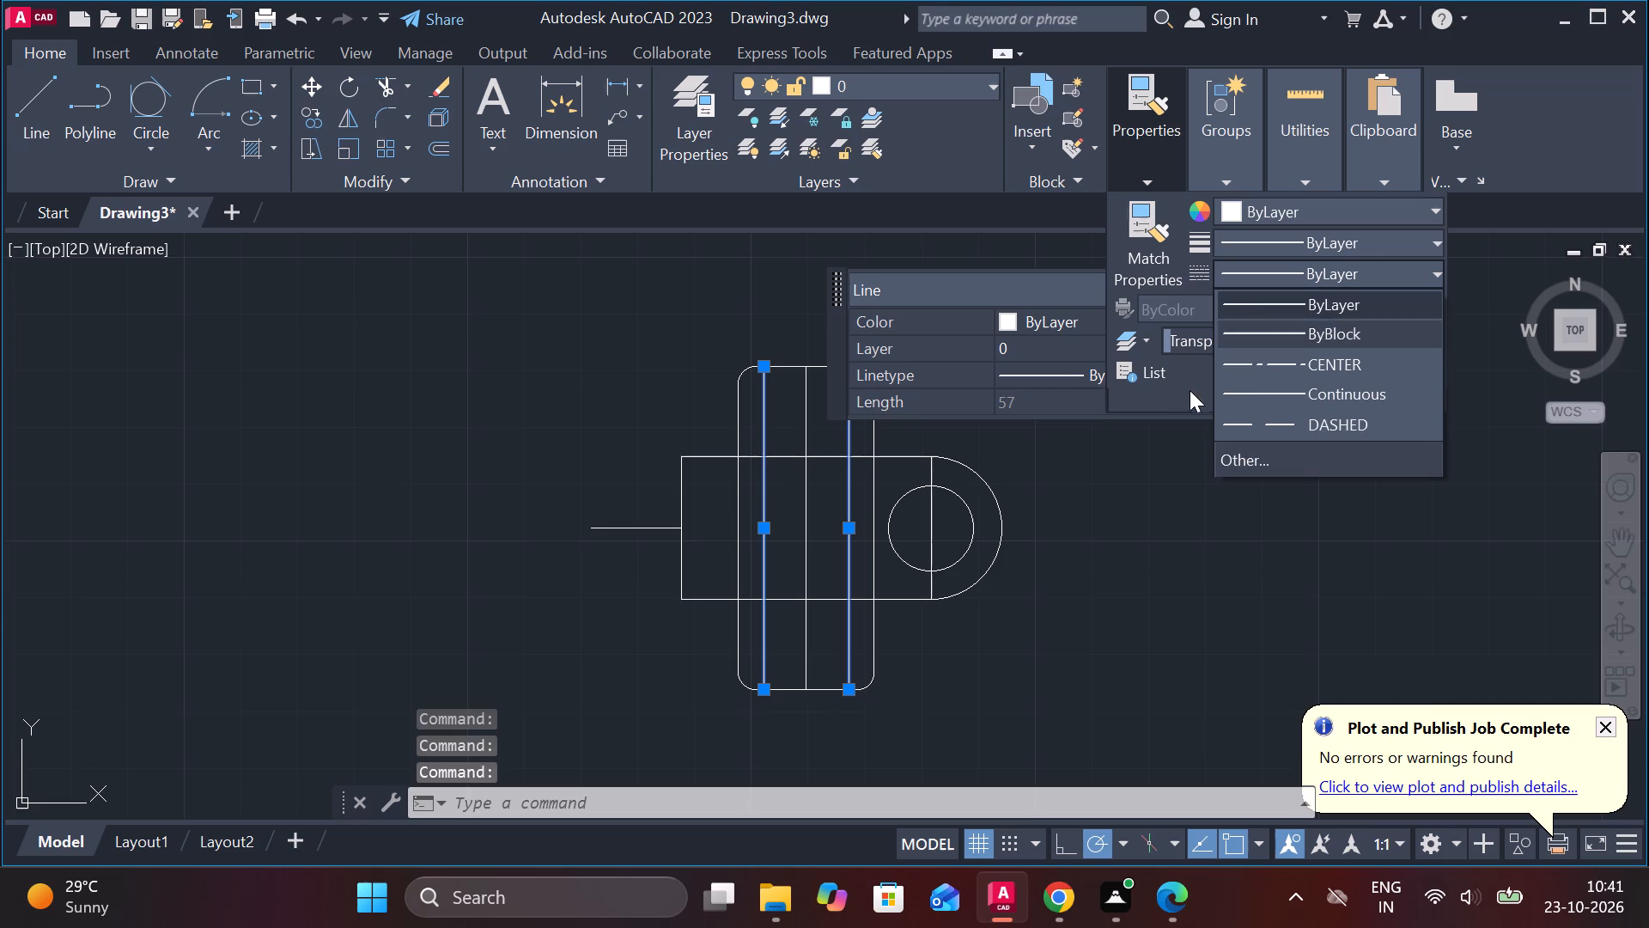
pyautogui.click(1259, 420)
pyautogui.press('Escape')
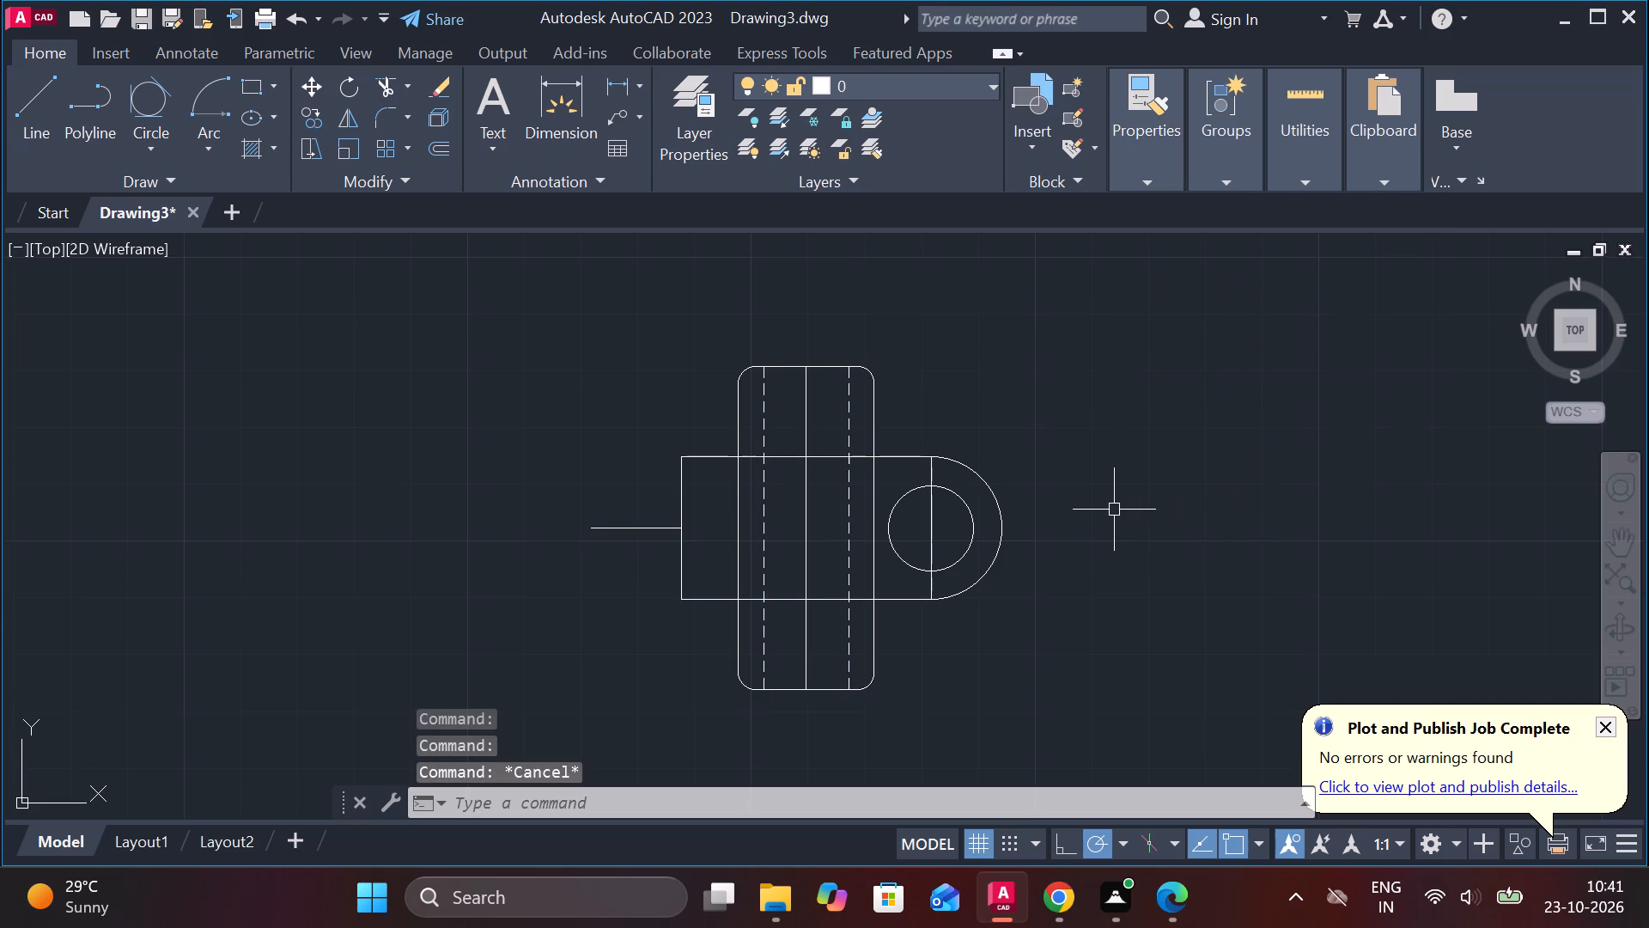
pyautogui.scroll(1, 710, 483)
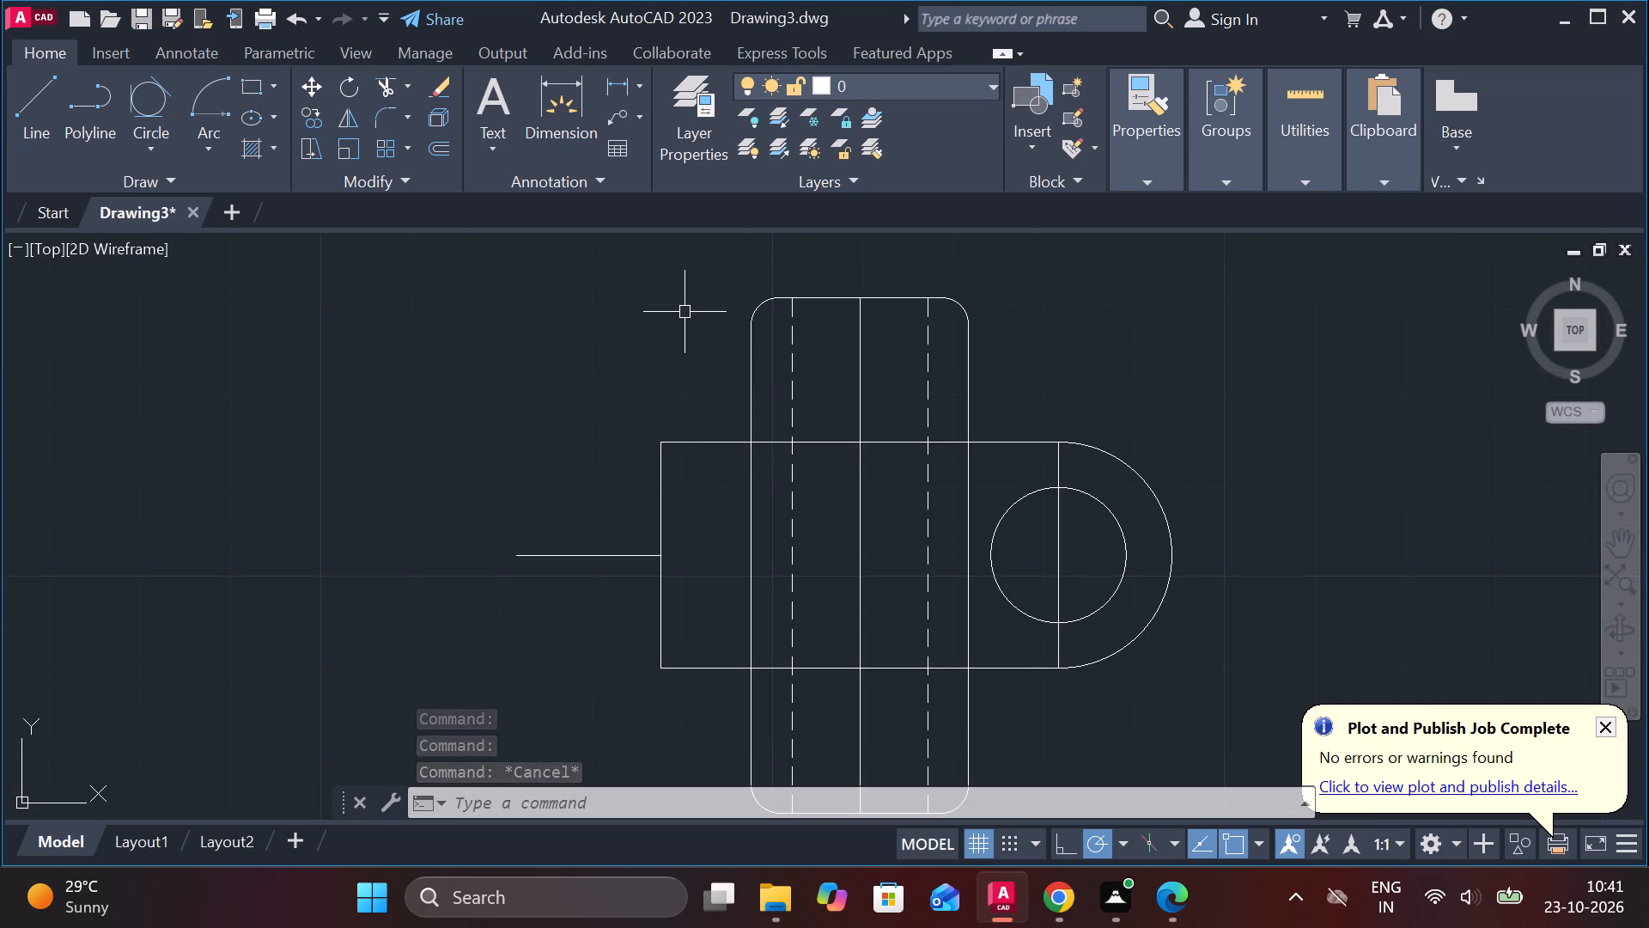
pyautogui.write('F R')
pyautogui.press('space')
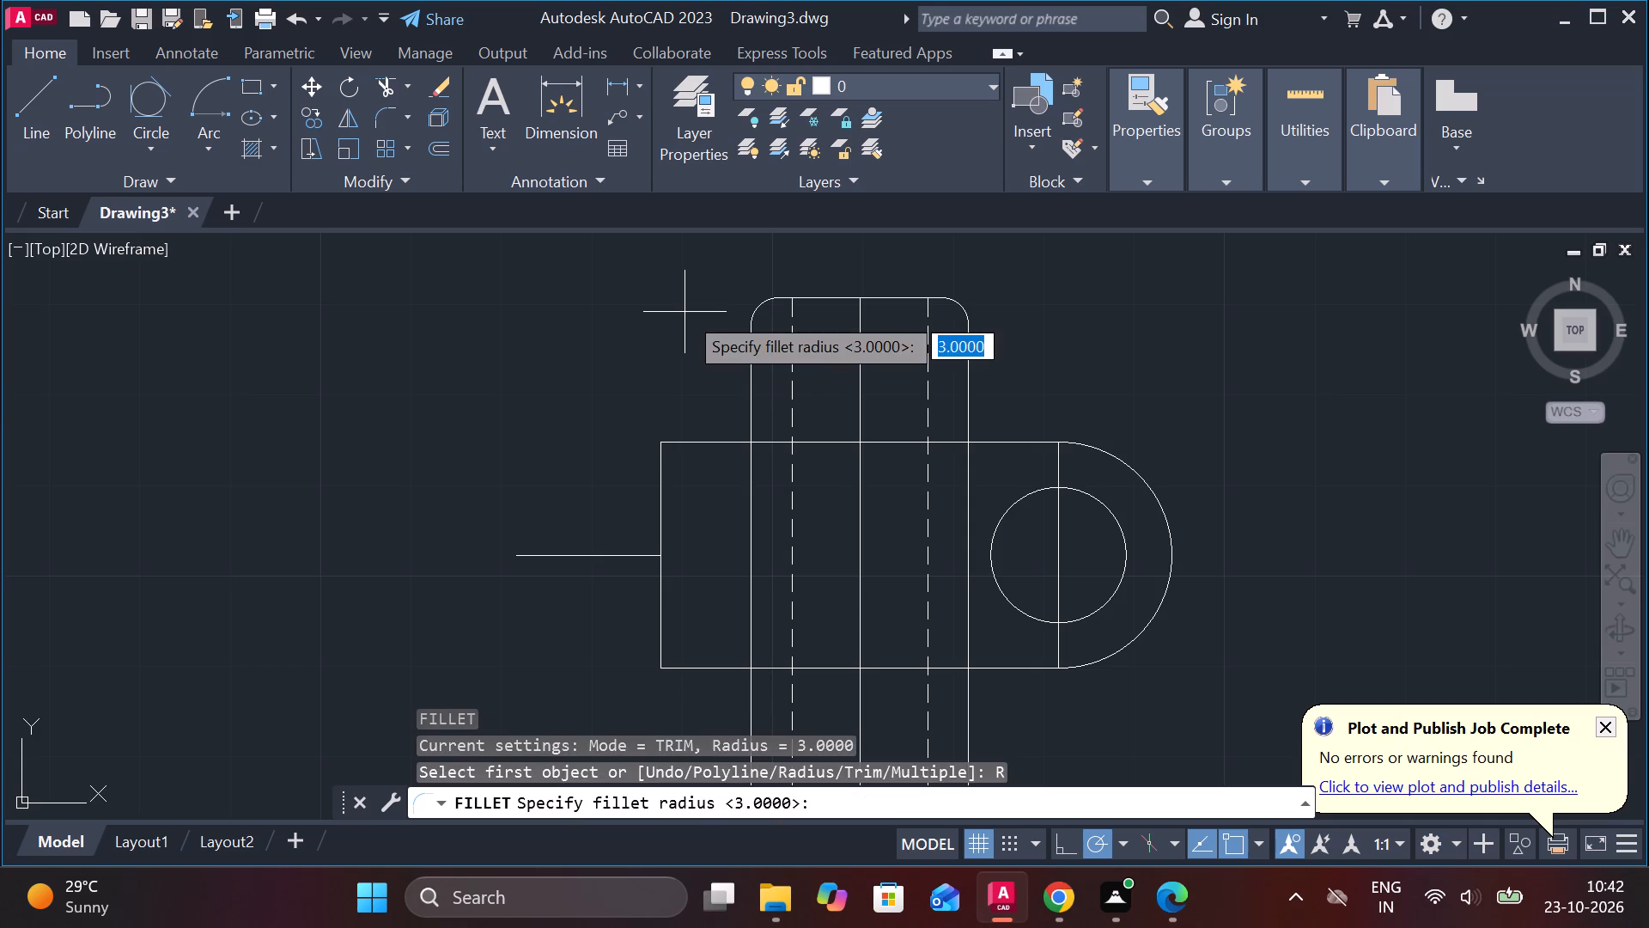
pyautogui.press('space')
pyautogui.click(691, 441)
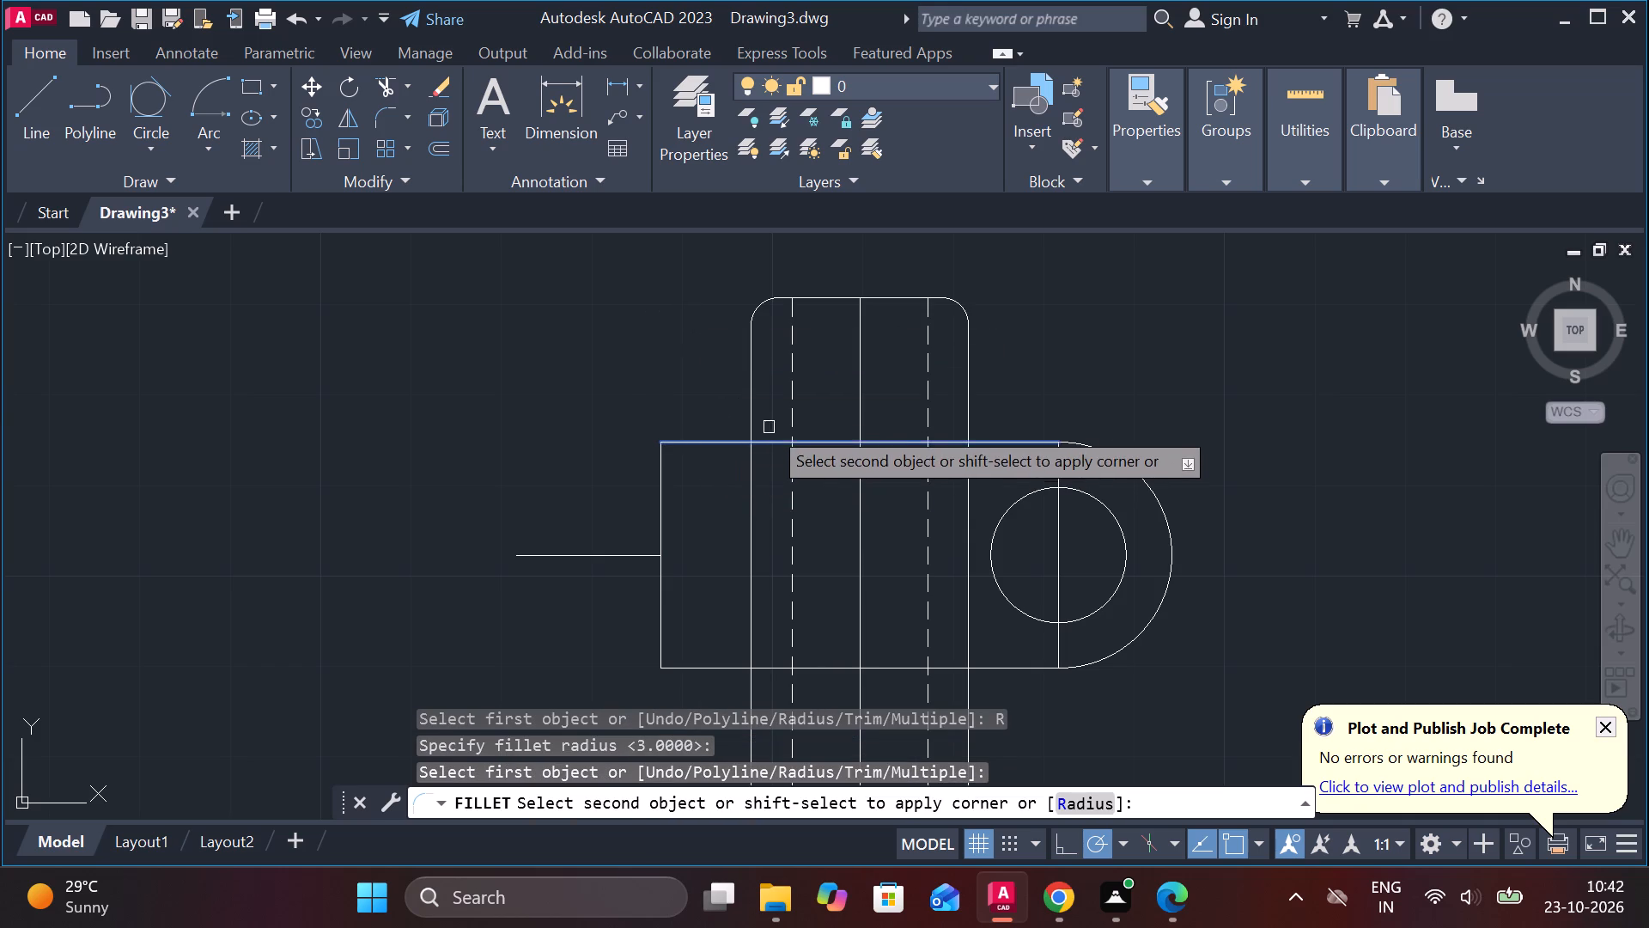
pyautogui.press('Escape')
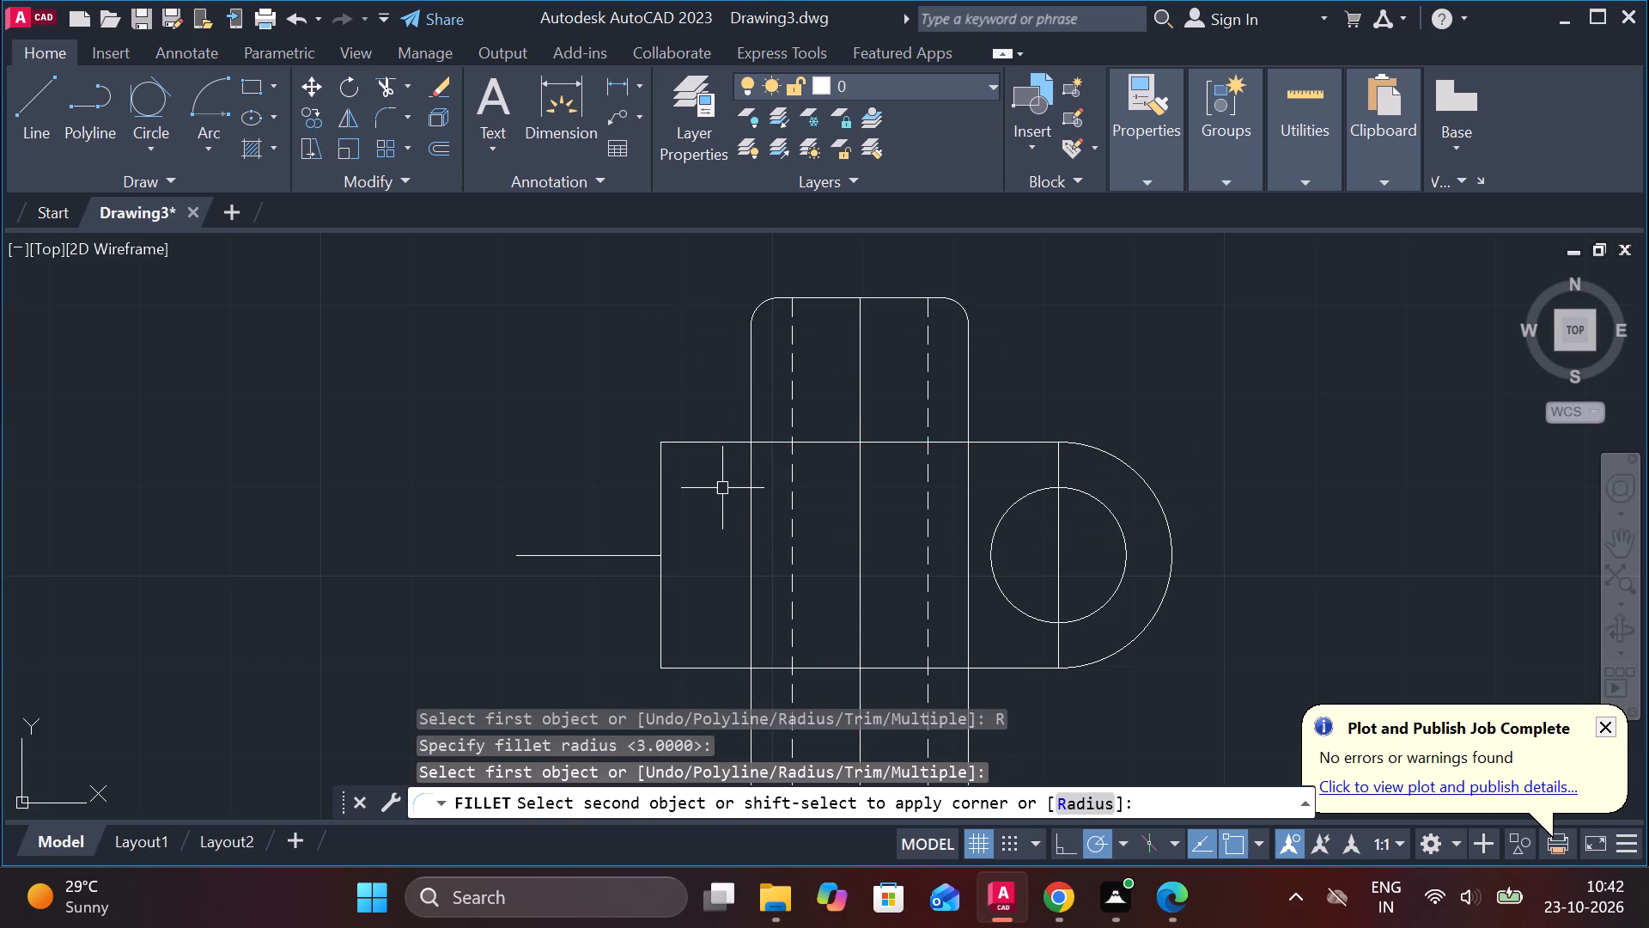
# Trim the tall block's side edges inside the body, and the body's horizontal edges between each block side and the nearest dashed line.
pyautogui.write('TR')
pyautogui.press('space')
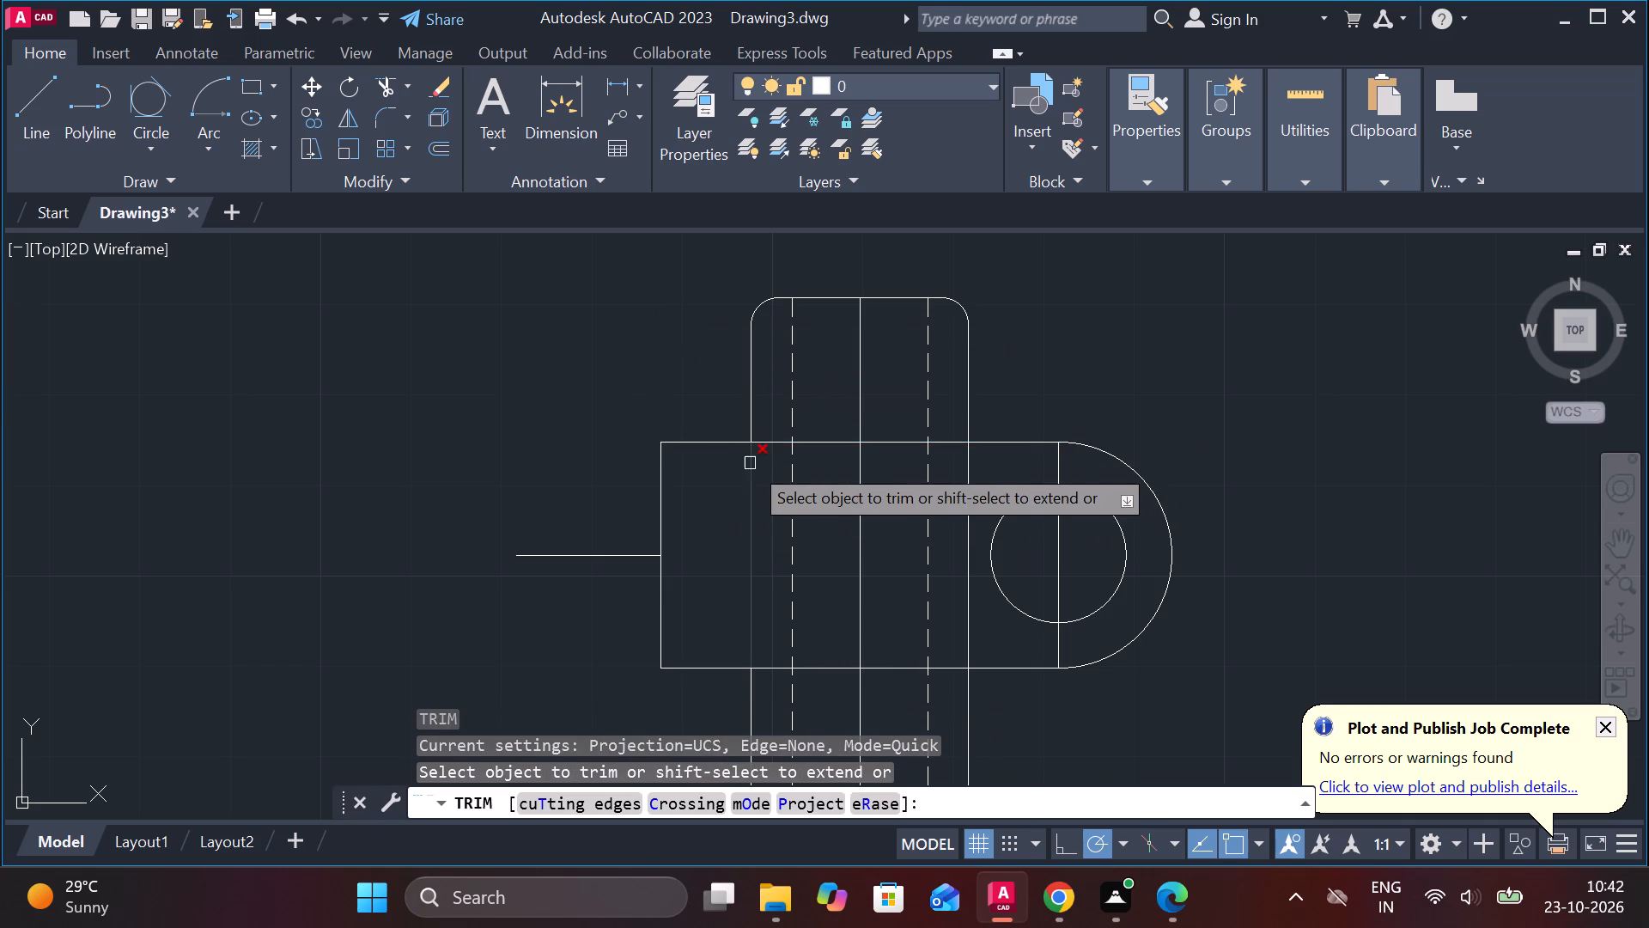
pyautogui.click(750, 463)
pyautogui.click(768, 443)
pyautogui.click(948, 446)
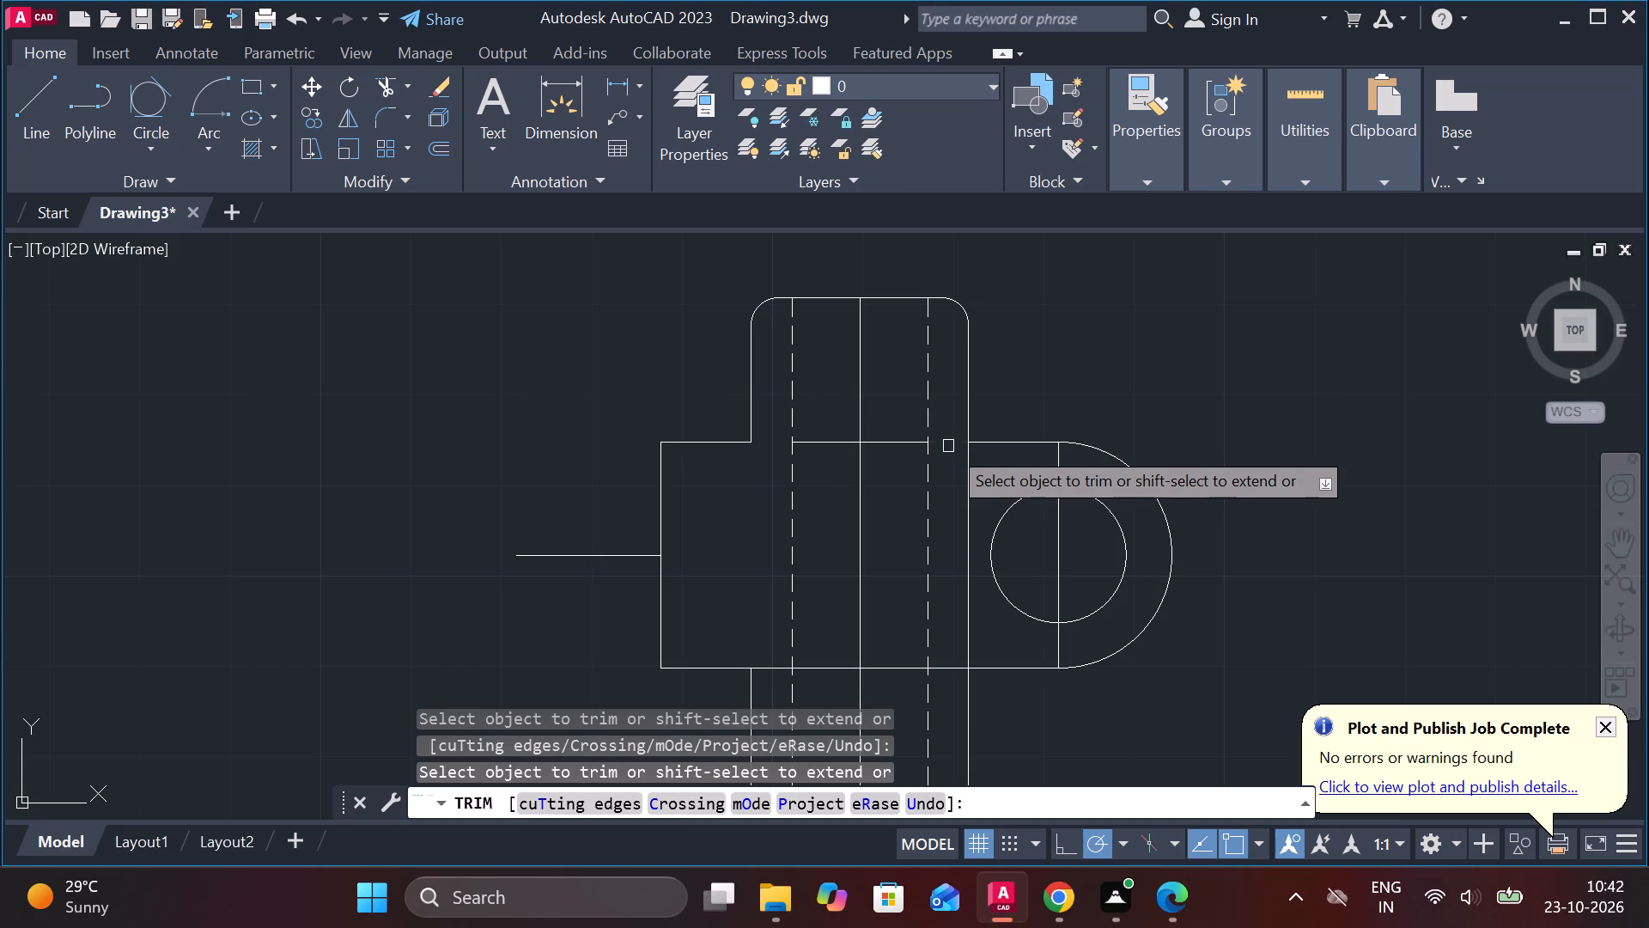
pyautogui.click(964, 471)
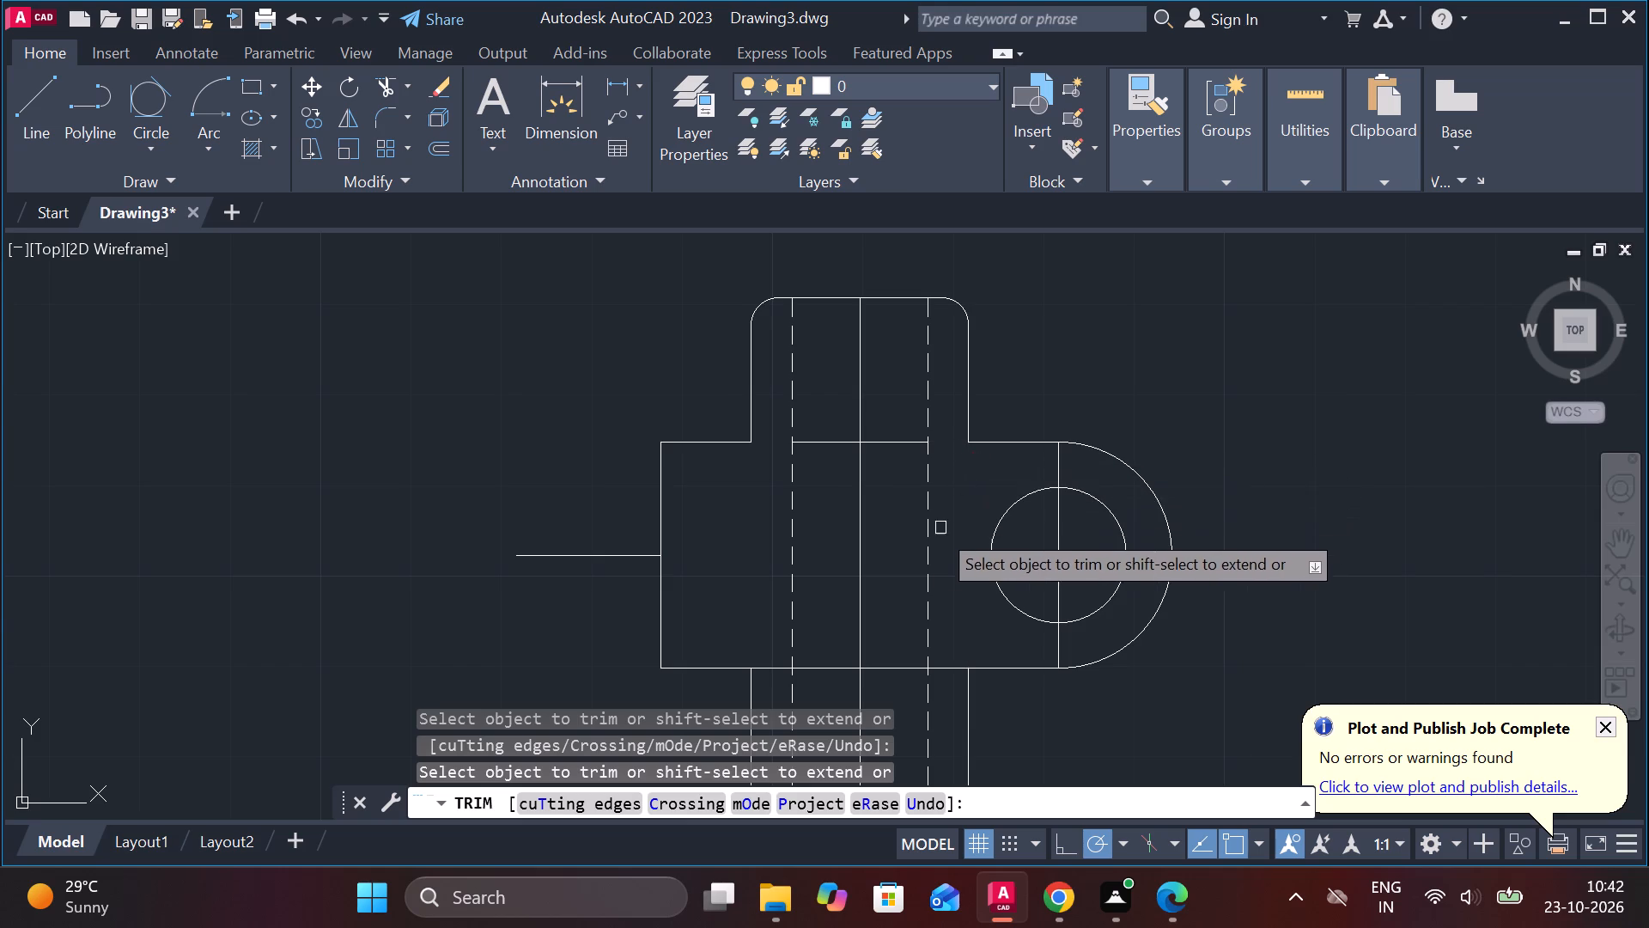
pyautogui.moveTo(912, 536); pyautogui.dragTo(900, 383, button='middle')
pyautogui.click(948, 517)
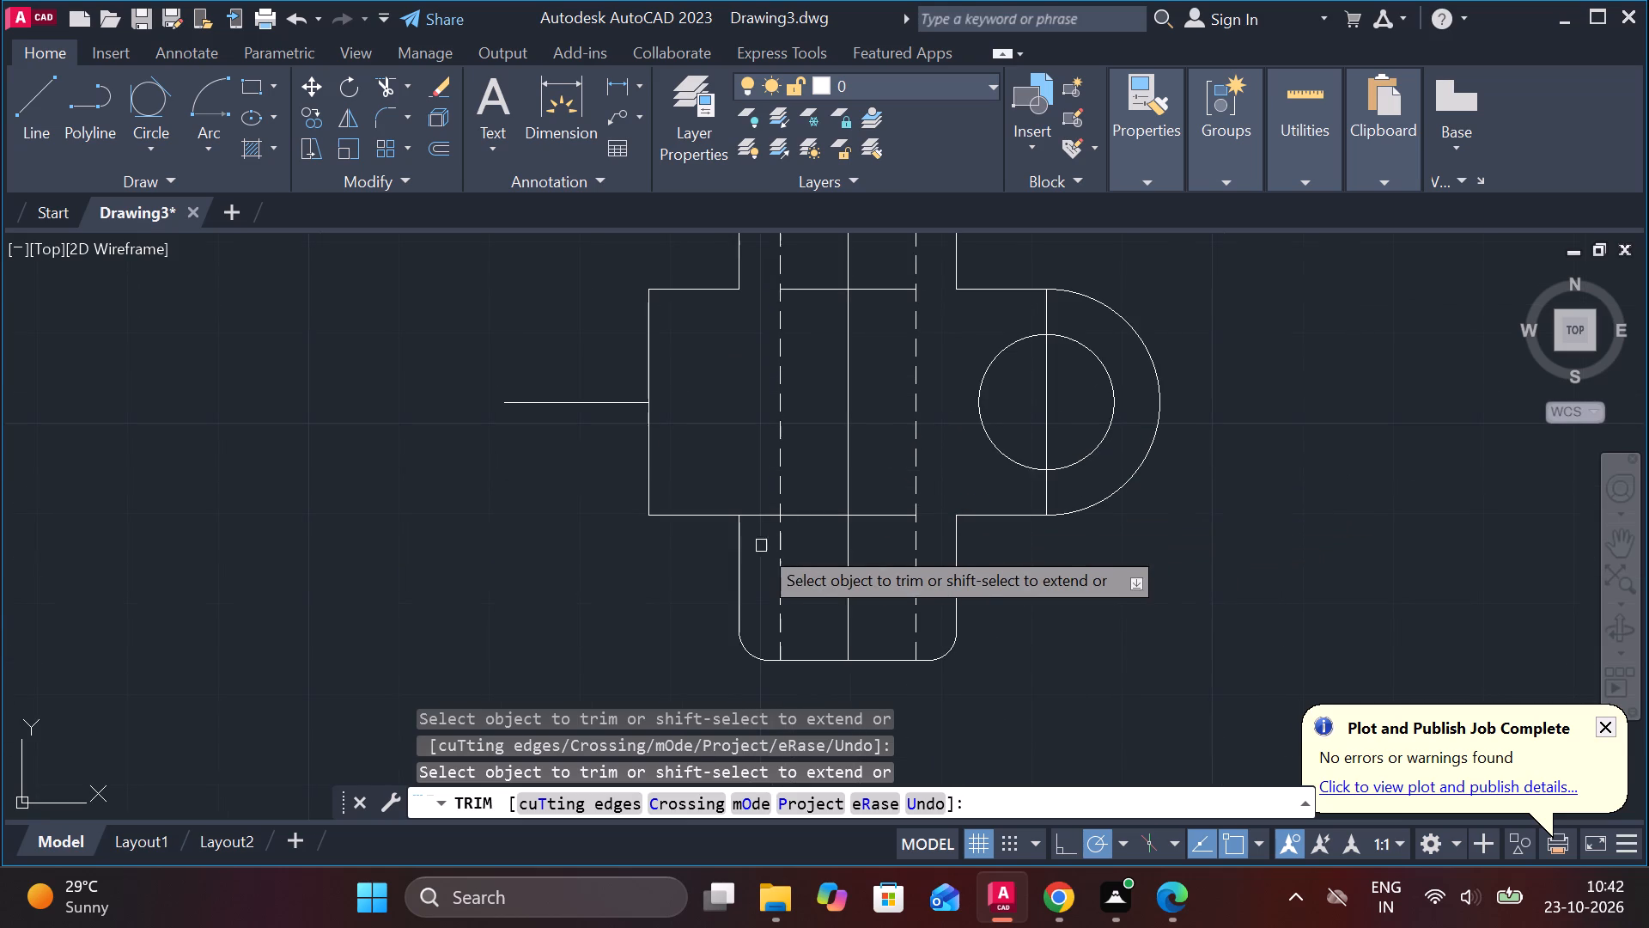
pyautogui.click(751, 518)
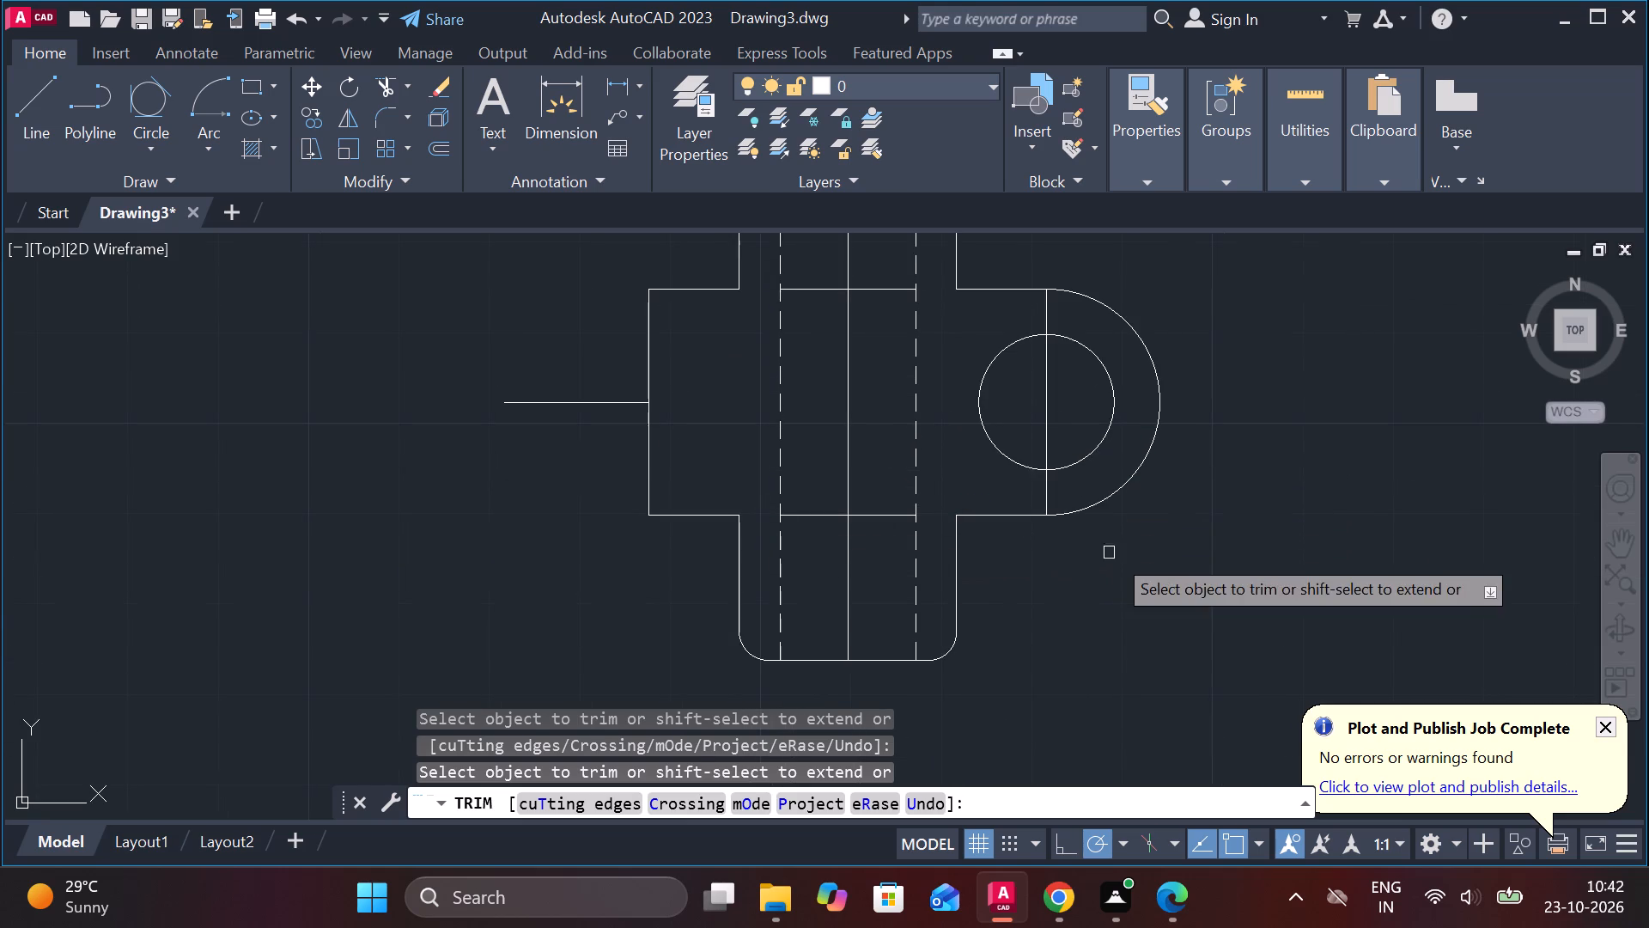
pyautogui.press('Escape')
# Fillet the two lower inner corners where the body meets the tall block with a radius of 3.
pyautogui.write('F R')
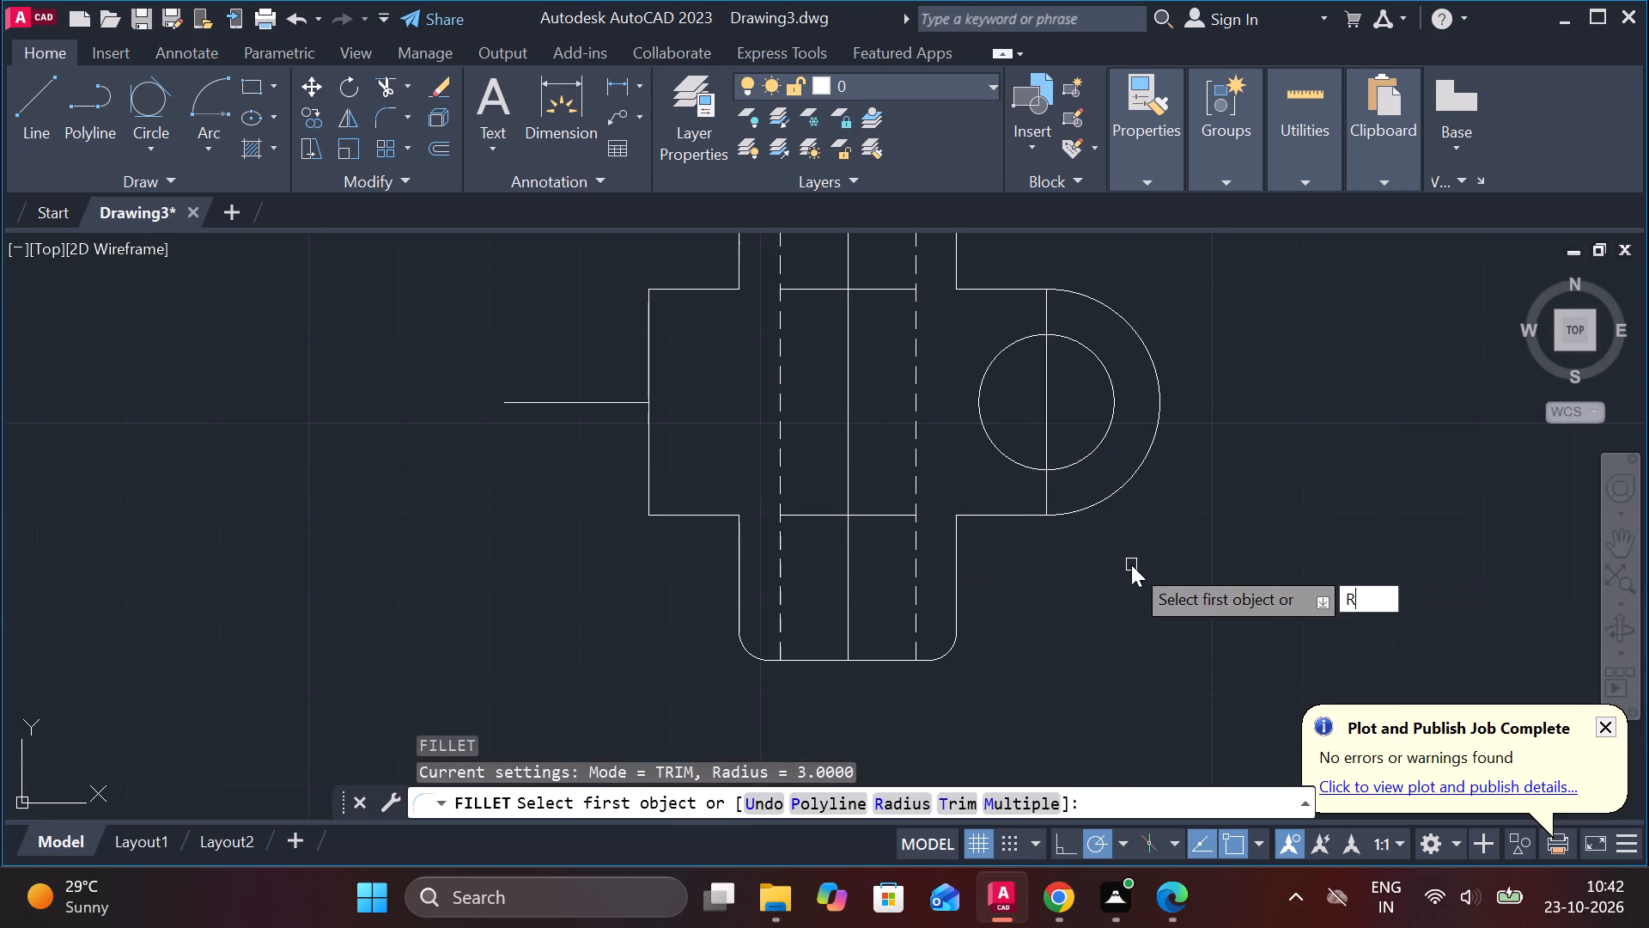
pyautogui.press('space')
pyautogui.press('space')
pyautogui.click(693, 516)
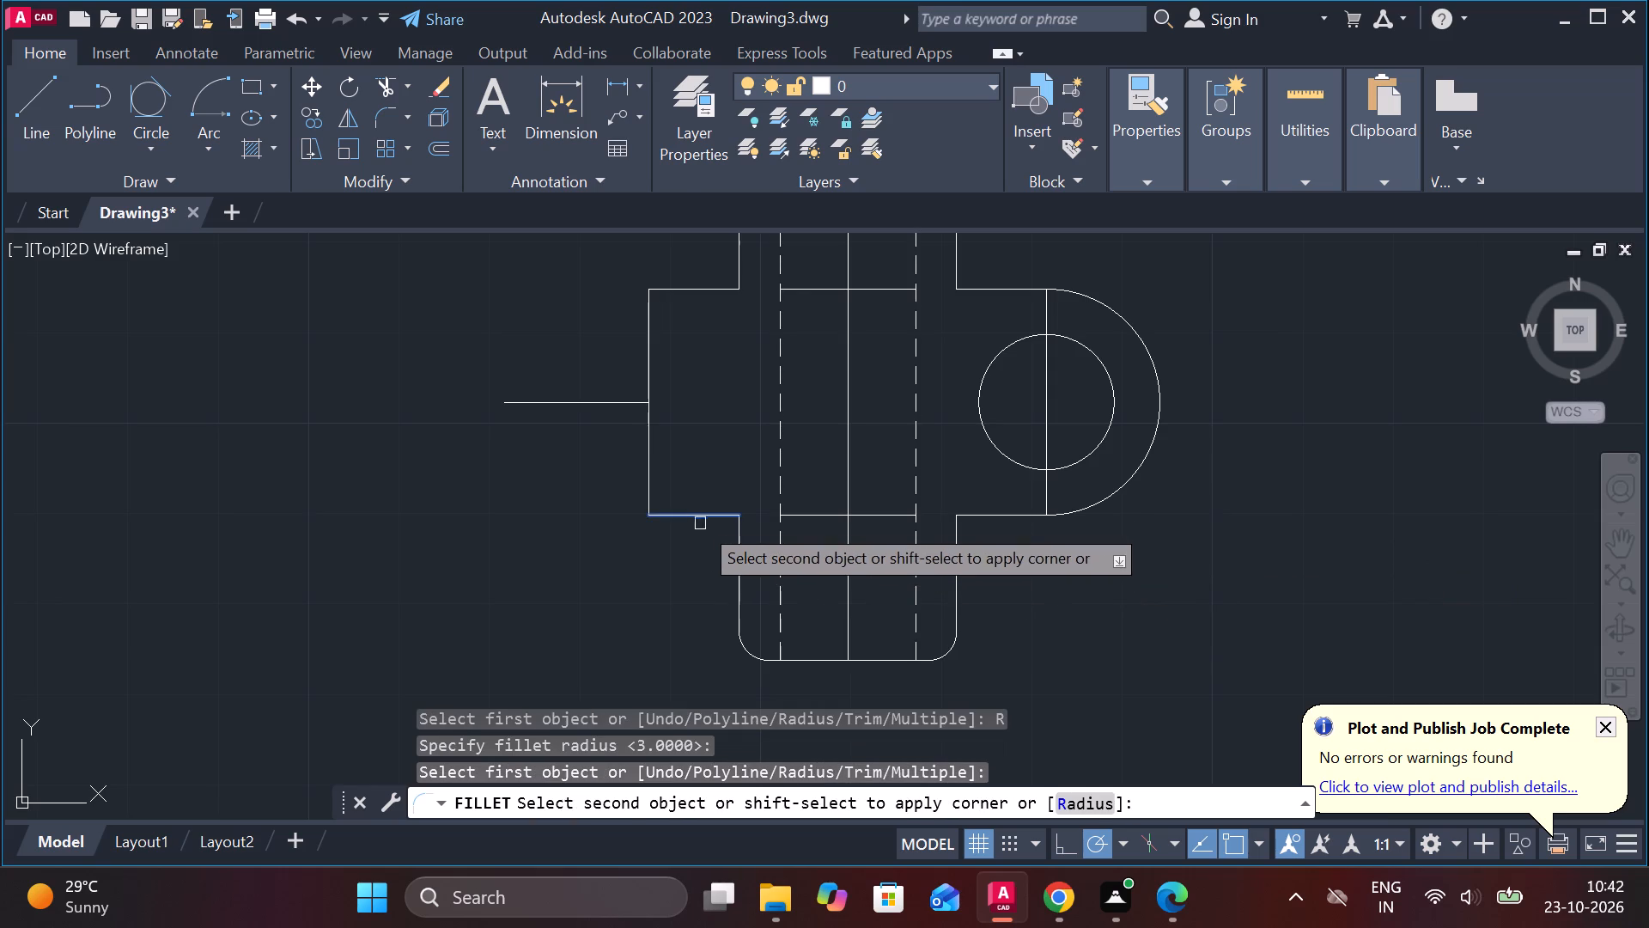
pyautogui.click(737, 548)
pyautogui.press('space')
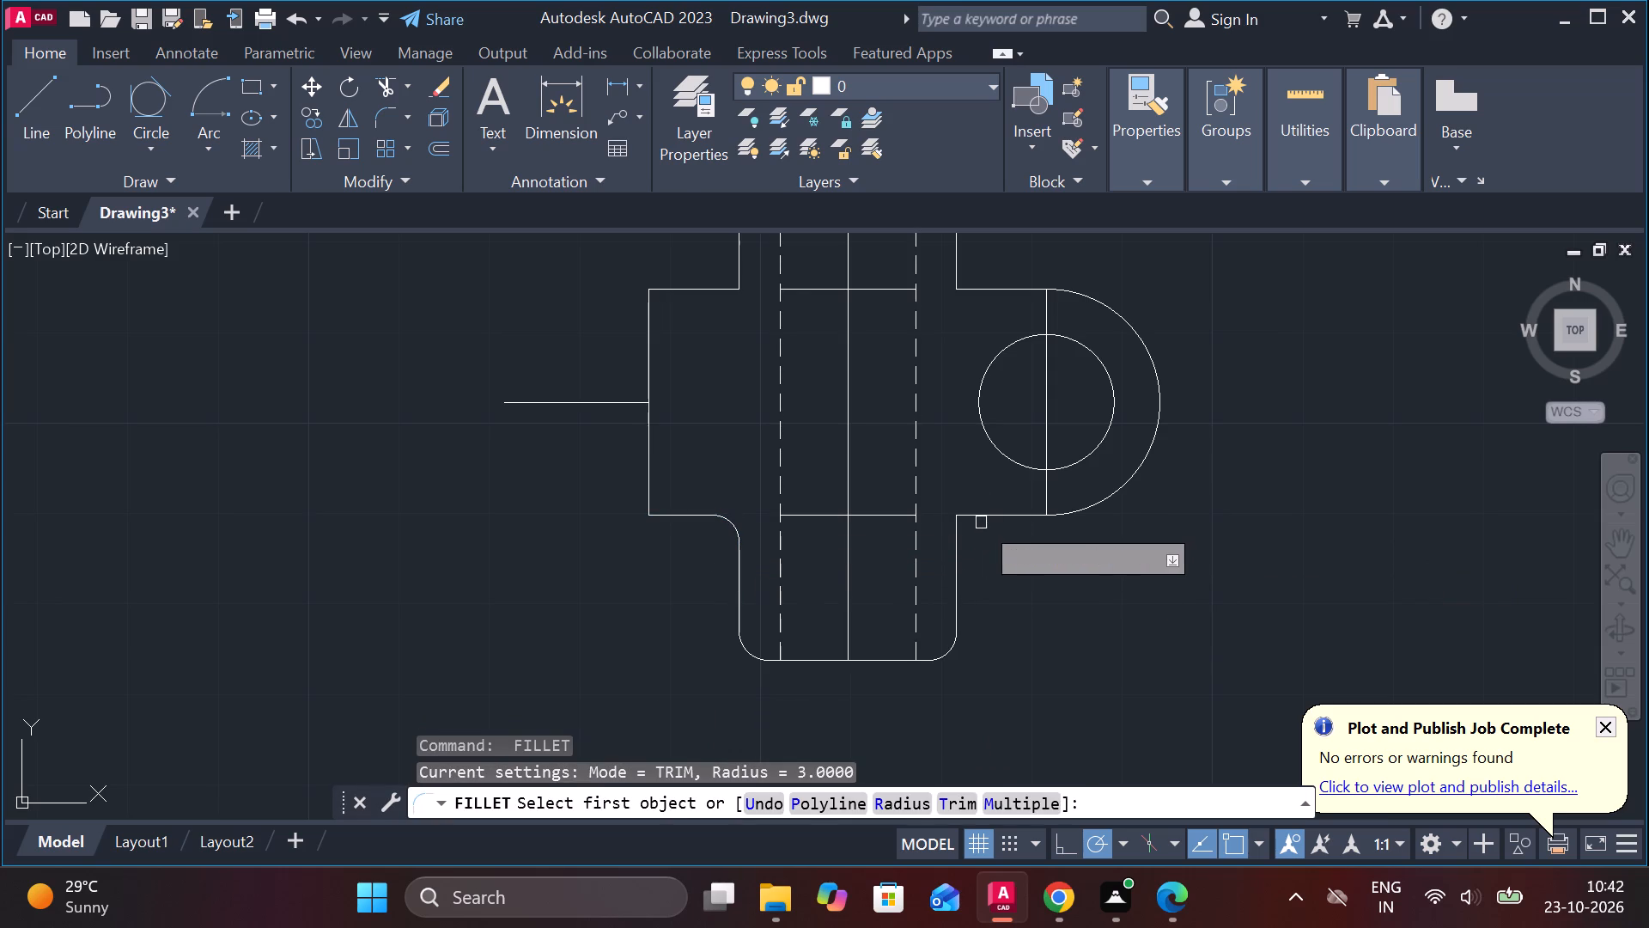
pyautogui.click(981, 522)
pyautogui.click(957, 536)
# Fillet the two upper inner corners where the body meets the tall block with a radius of 3.
pyautogui.moveTo(1066, 587); pyautogui.dragTo(929, 710, button='middle')
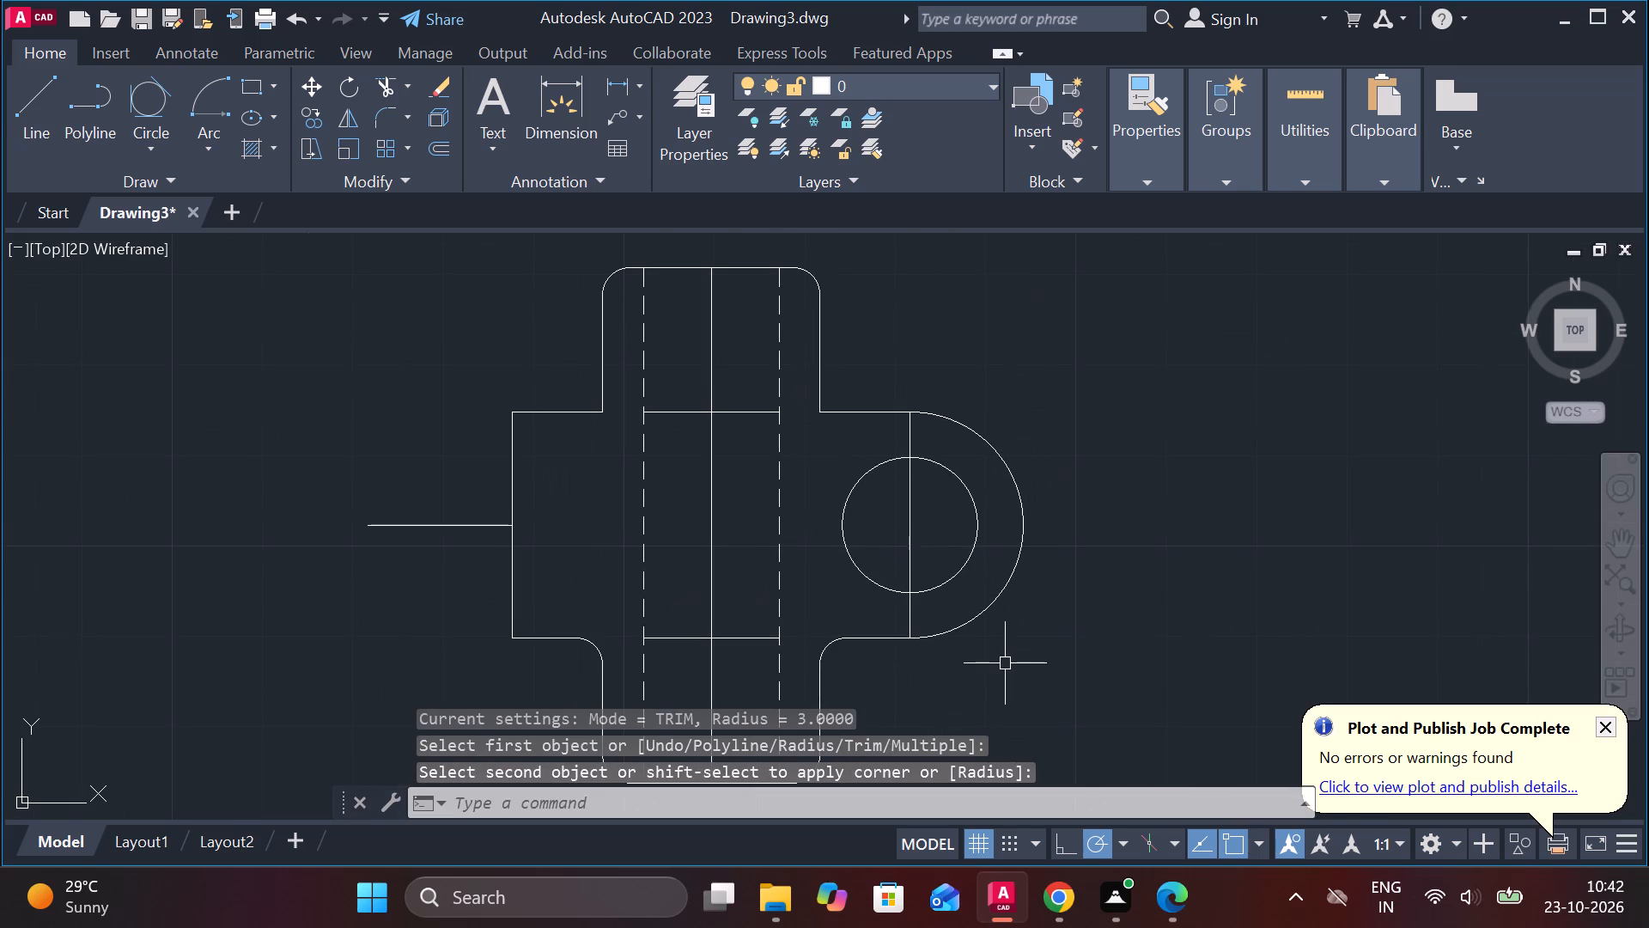
pyautogui.moveTo(1005, 663); pyautogui.dragTo(1008, 652, button='middle')
pyautogui.press('space')
pyautogui.click(602, 326)
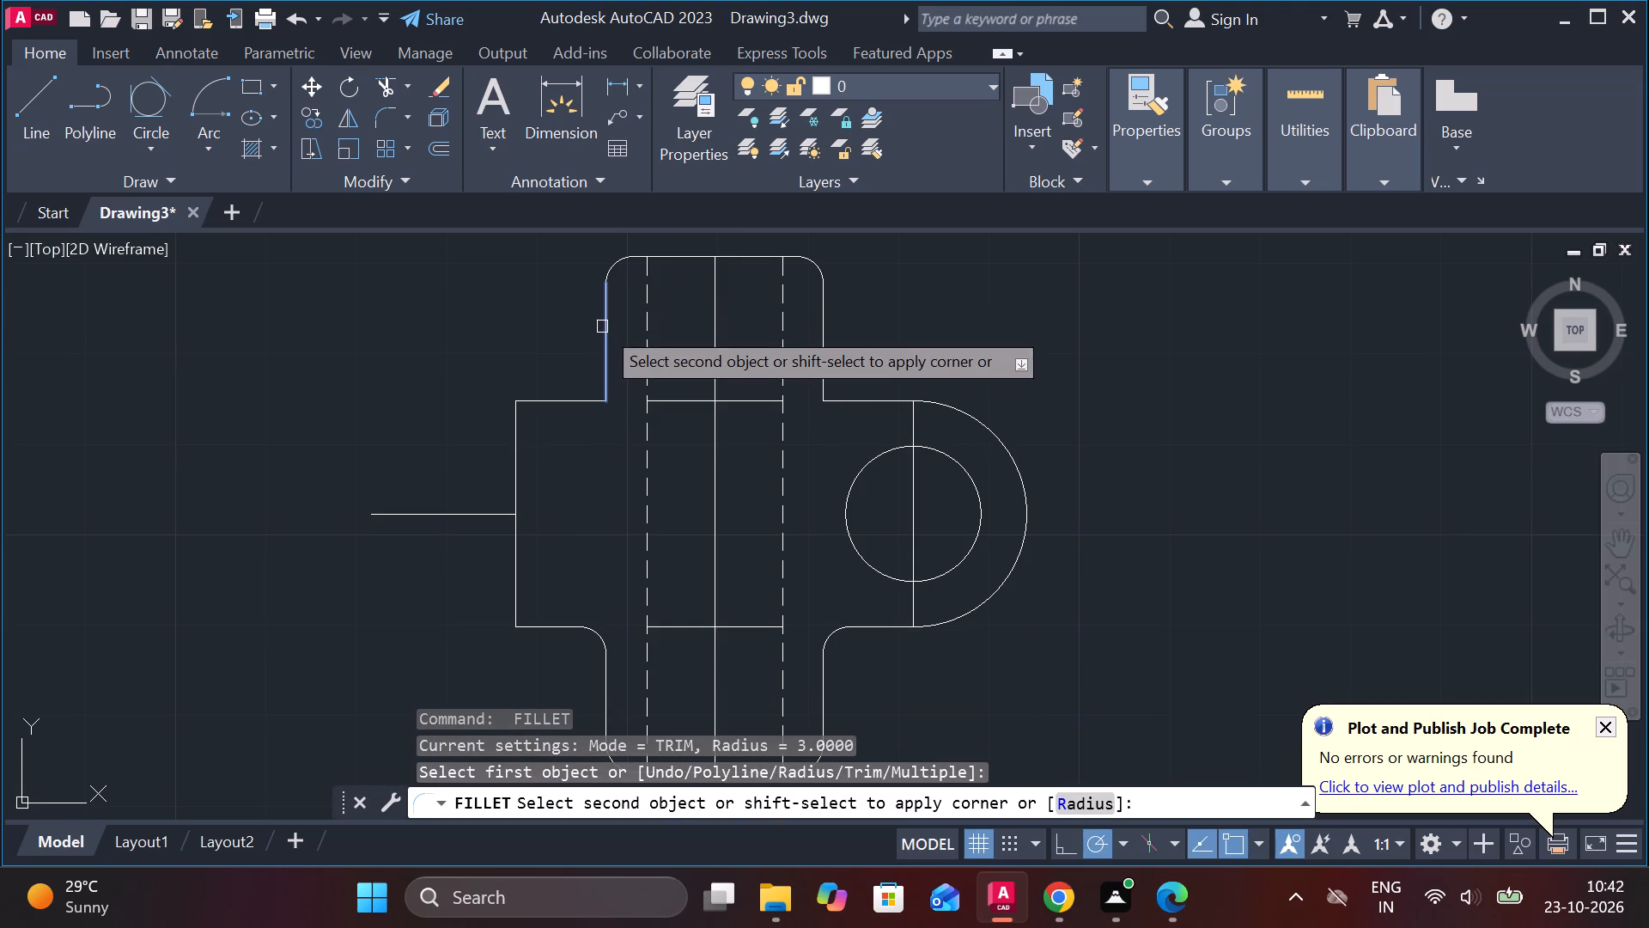
pyautogui.click(563, 398)
pyautogui.press('space')
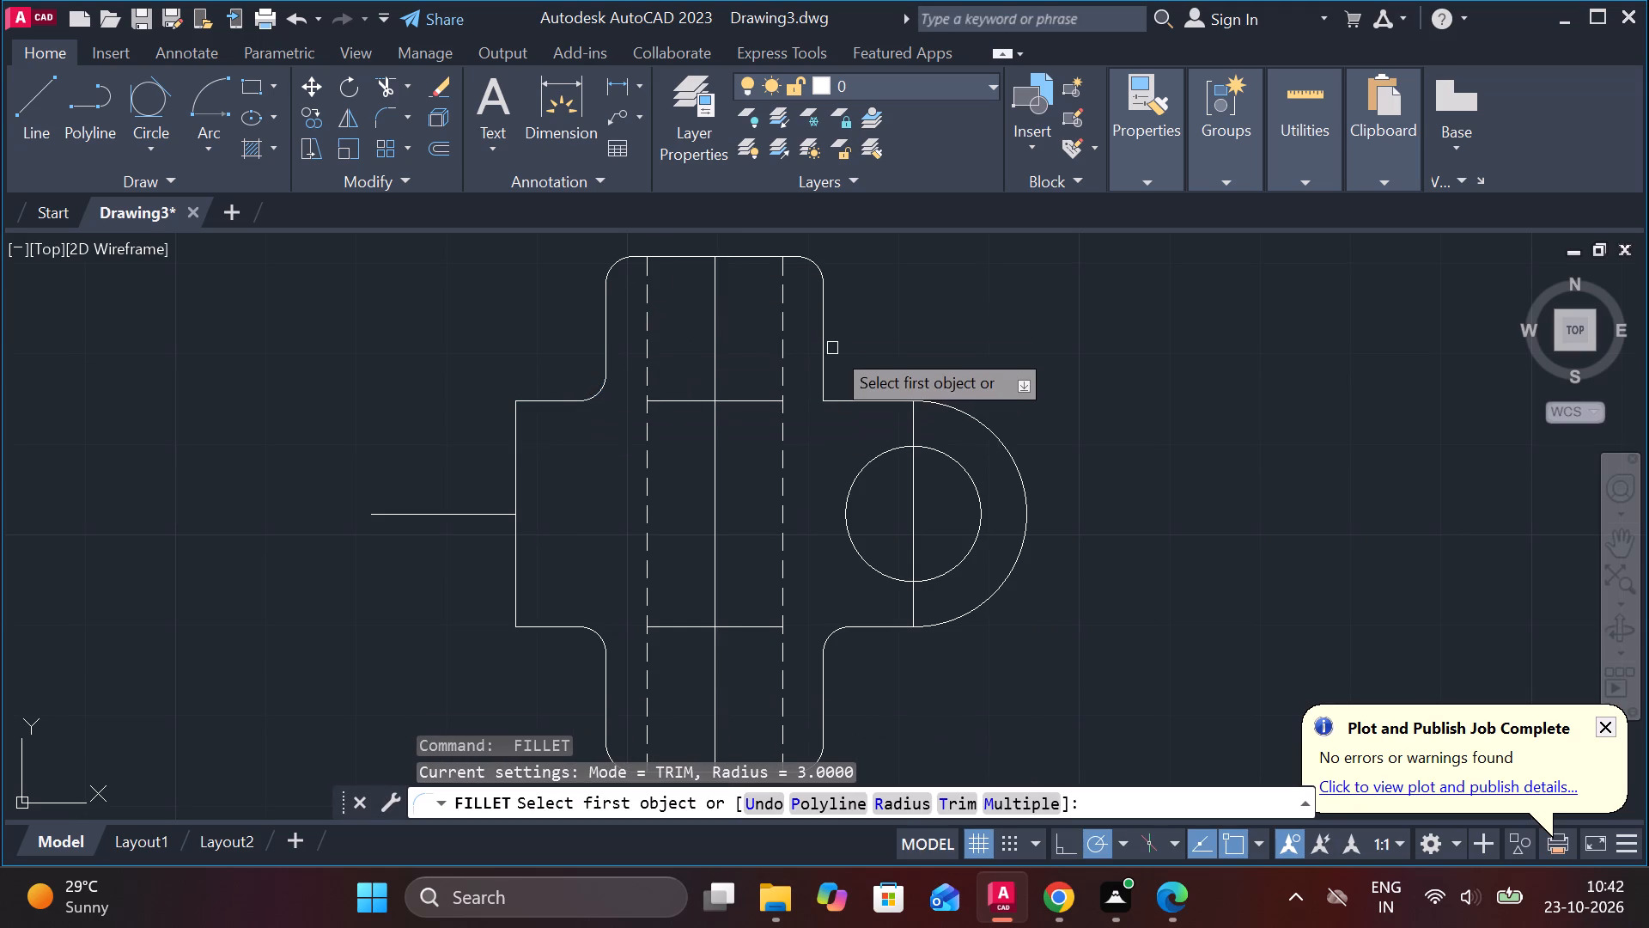
pyautogui.click(824, 339)
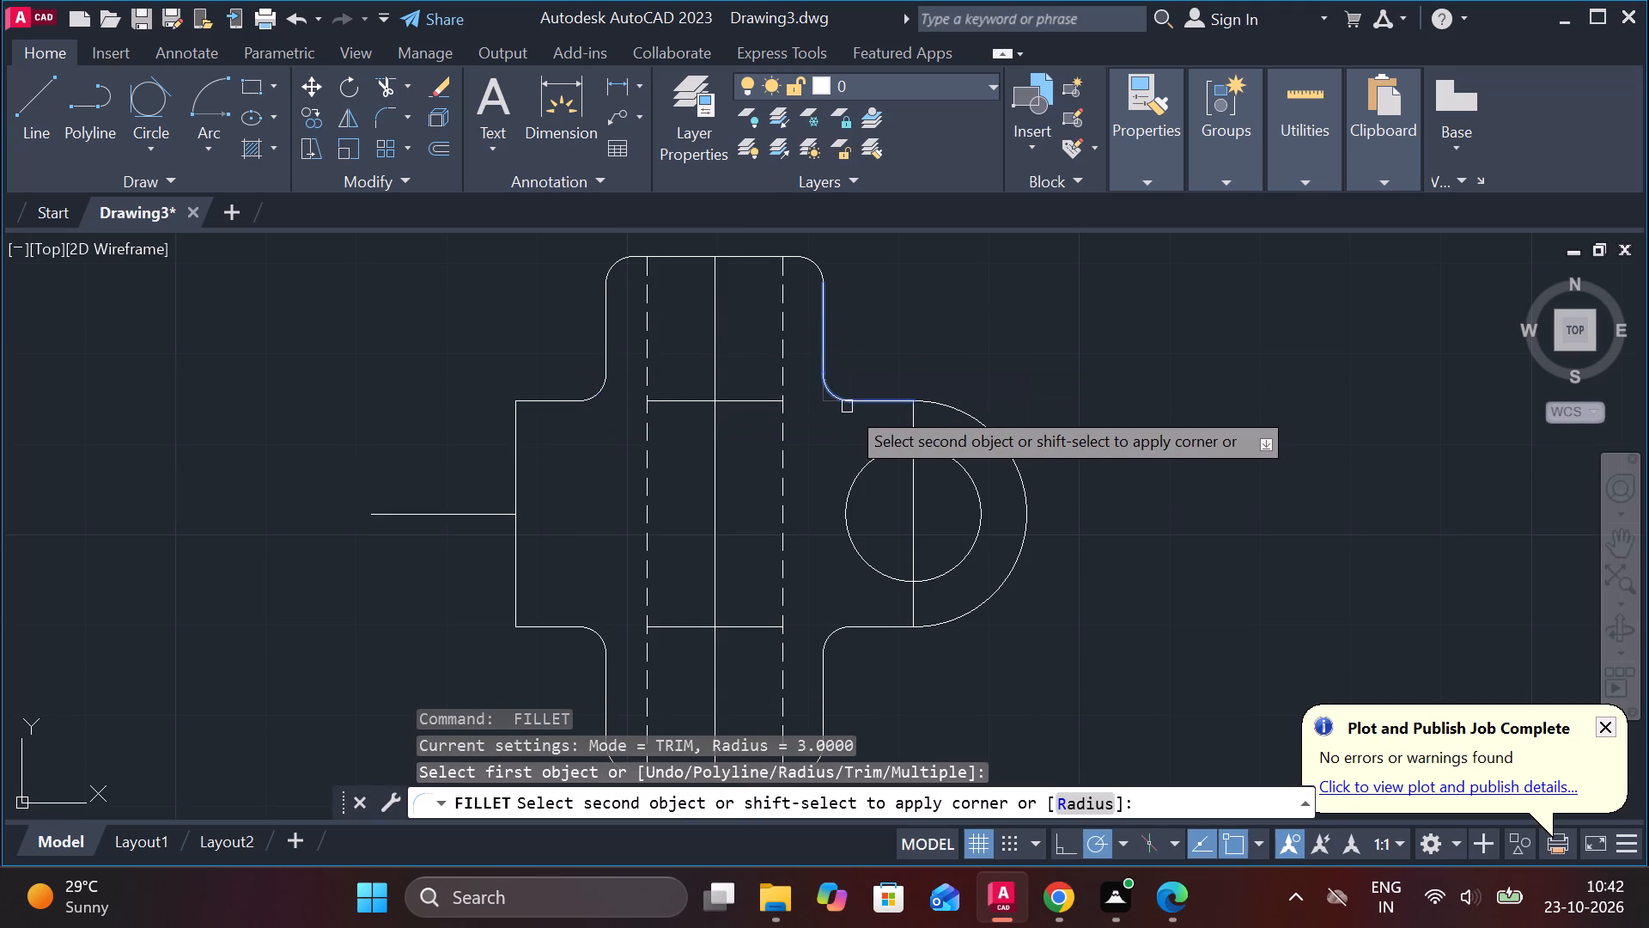
pyautogui.click(847, 406)
pyautogui.press('Escape')
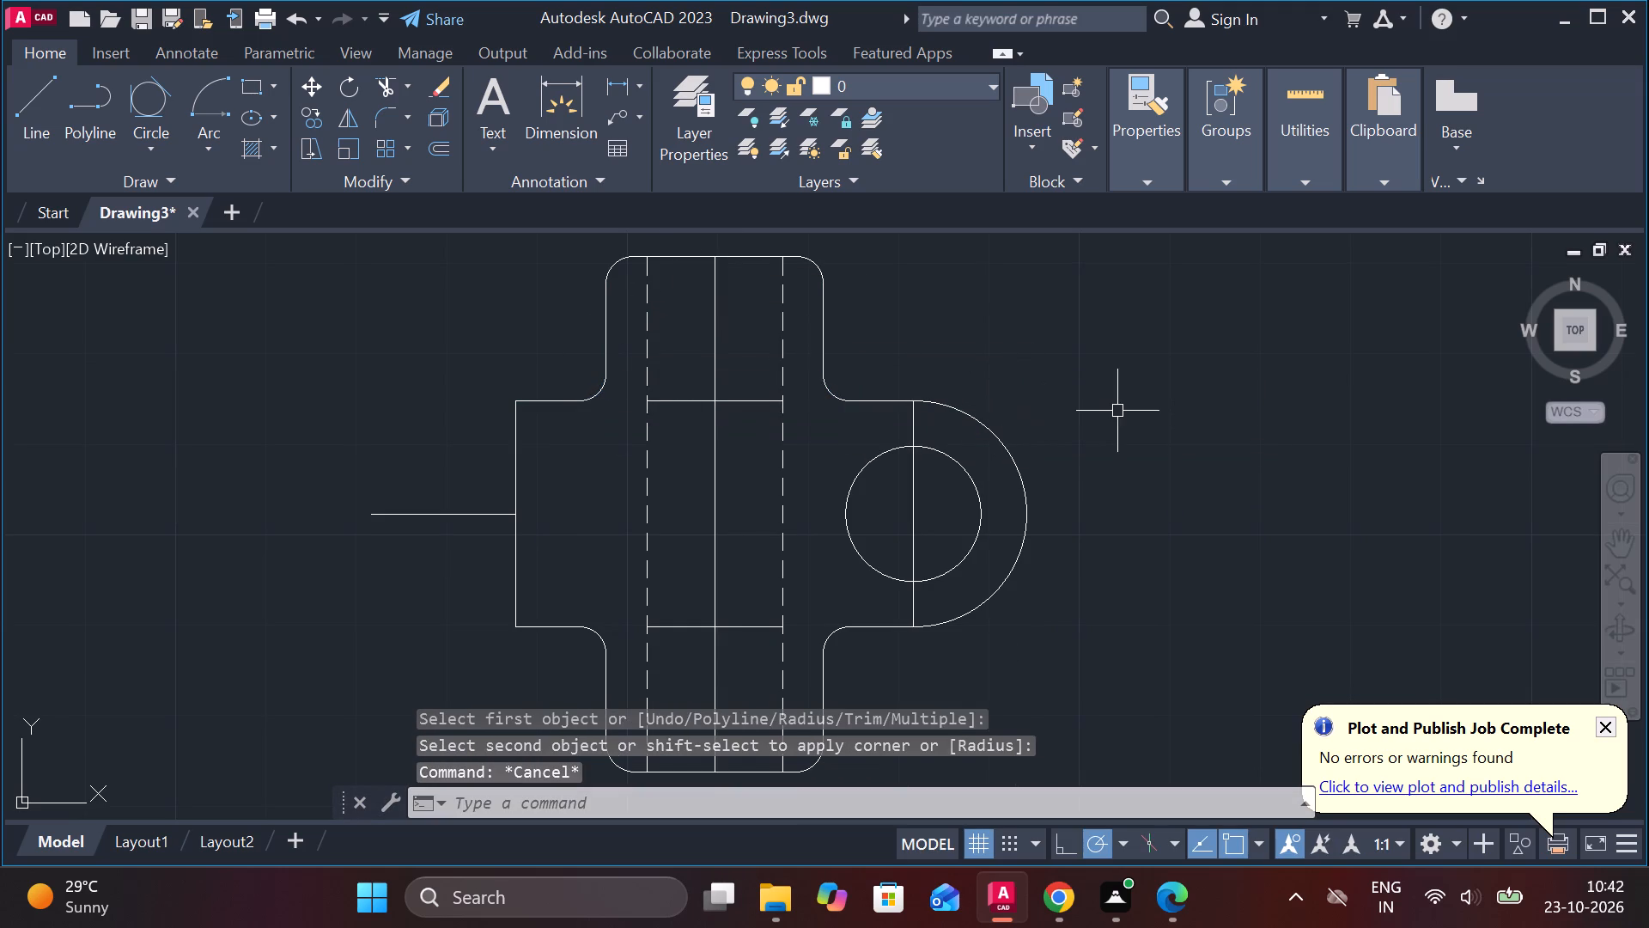
# Extend the body's upper and lower horizontal edges in both directions across the tall block to close the gaps beside the dashed lines.
pyautogui.write('EX')
pyautogui.press('space')
pyautogui.click(748, 408)
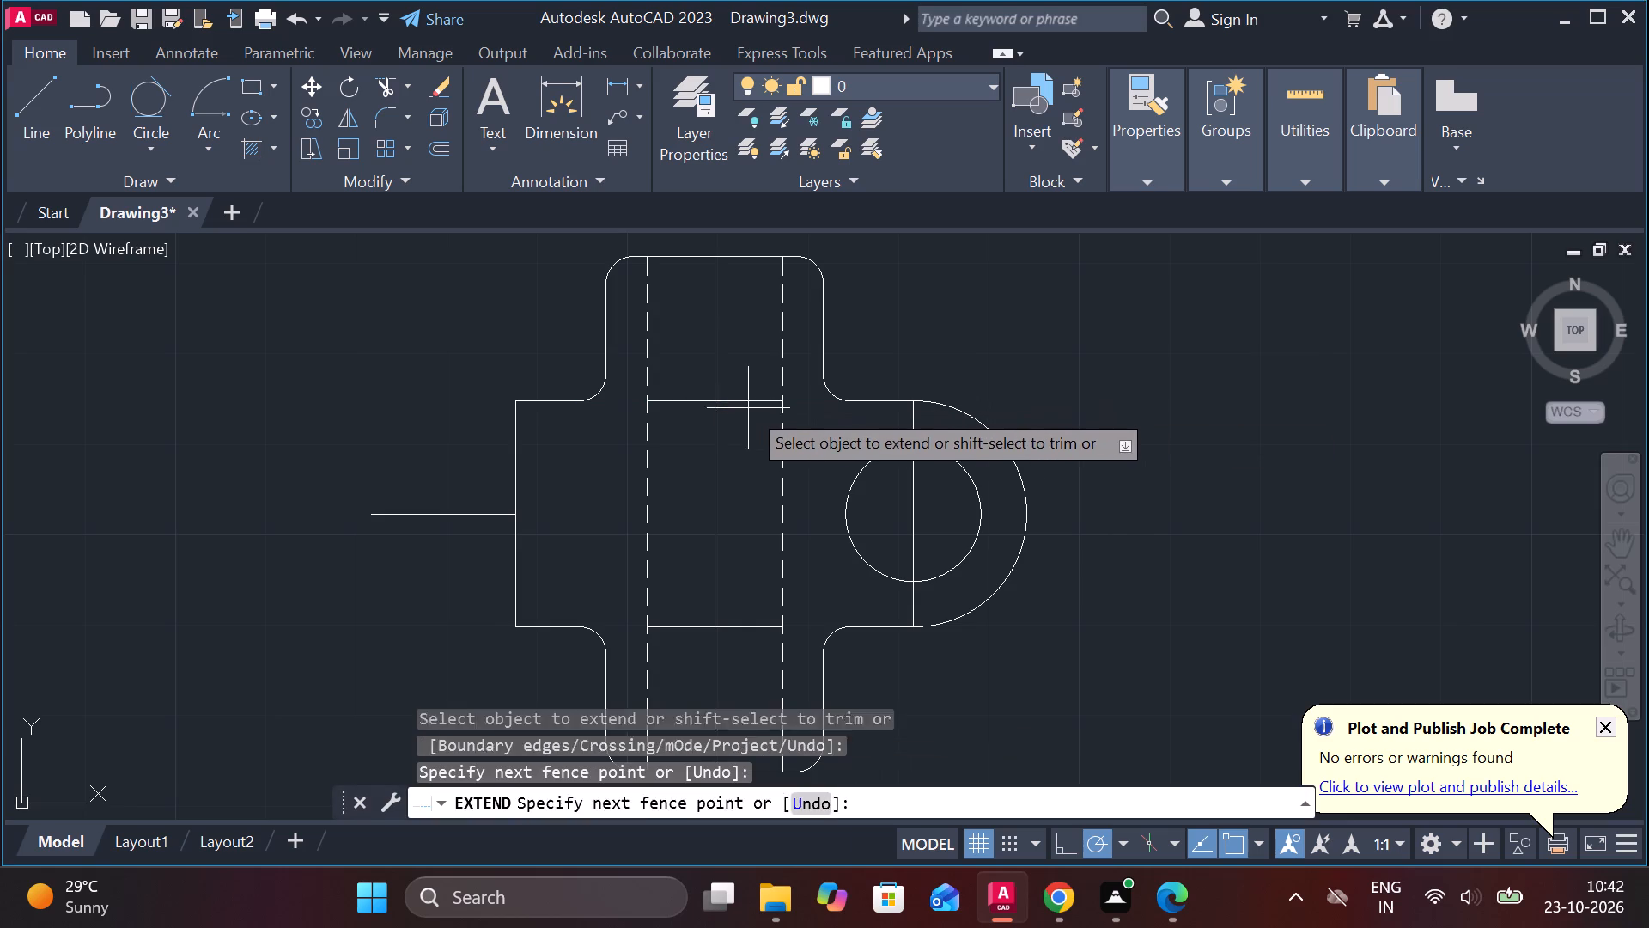
pyautogui.click(740, 395)
pyautogui.click(697, 402)
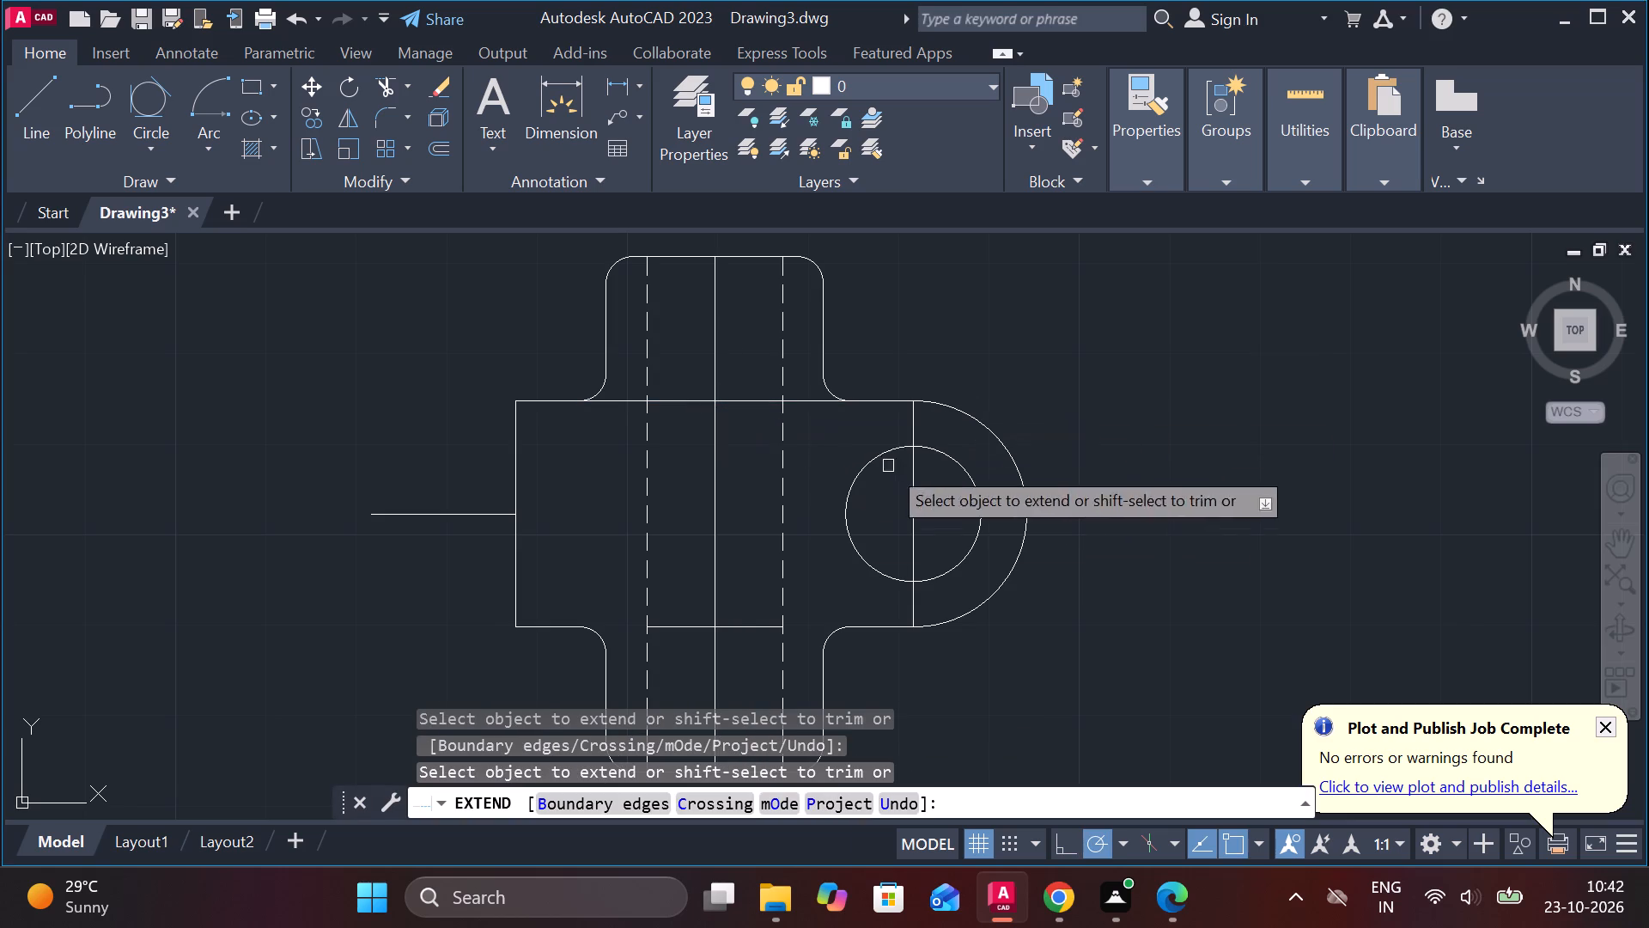
pyautogui.click(758, 626)
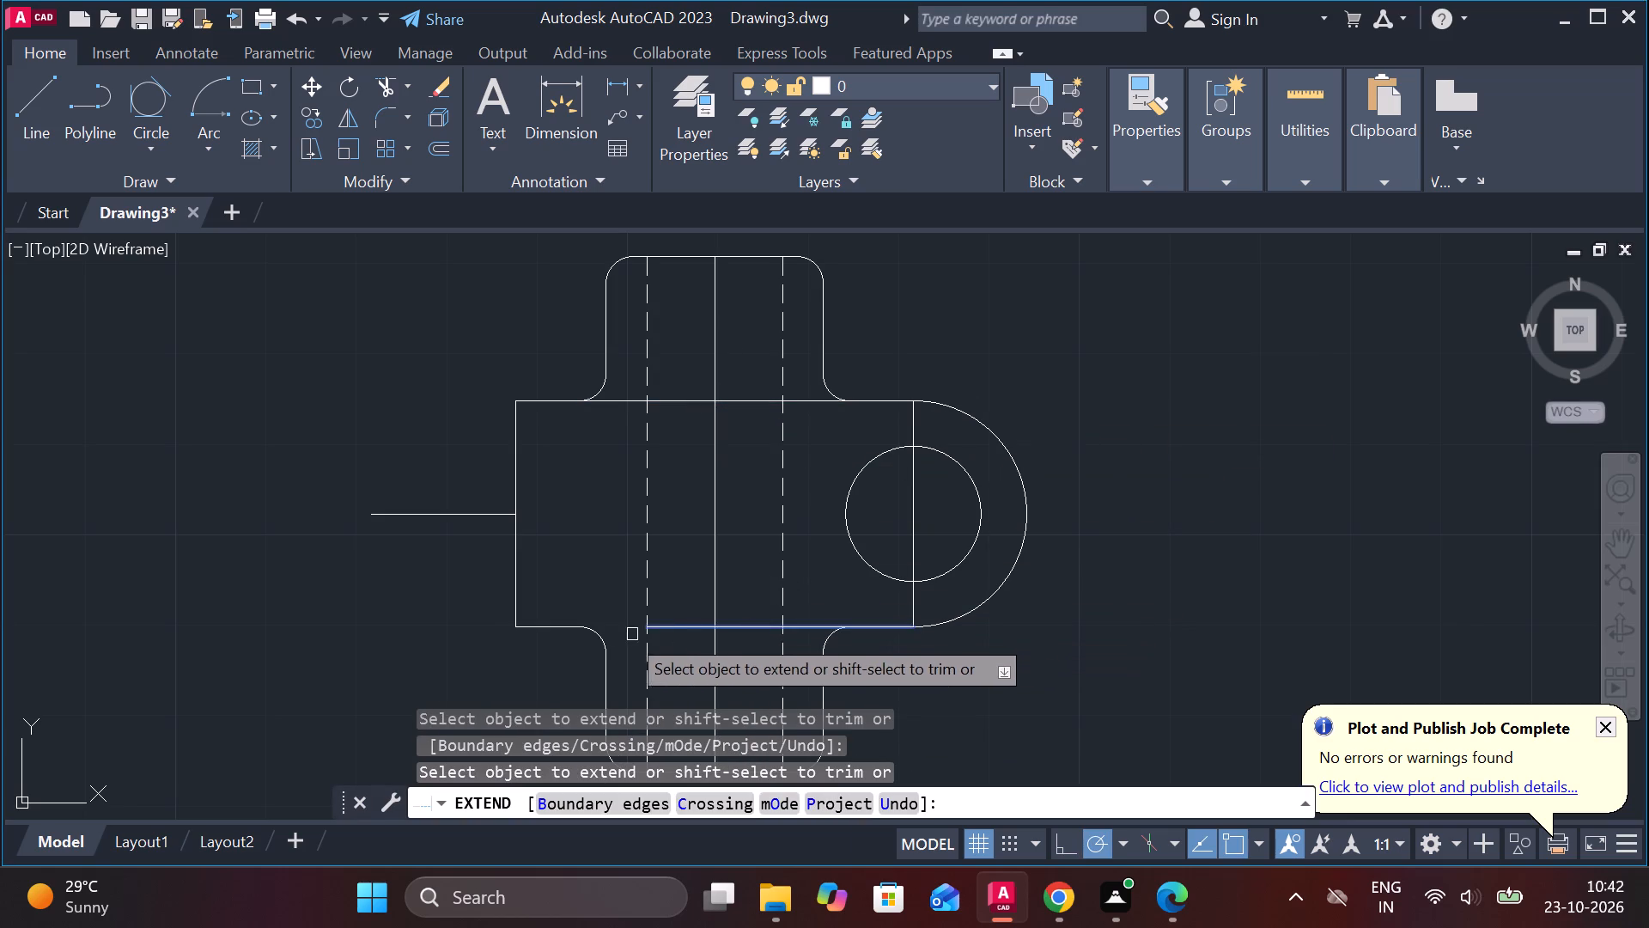
pyautogui.click(677, 620)
pyautogui.click(674, 629)
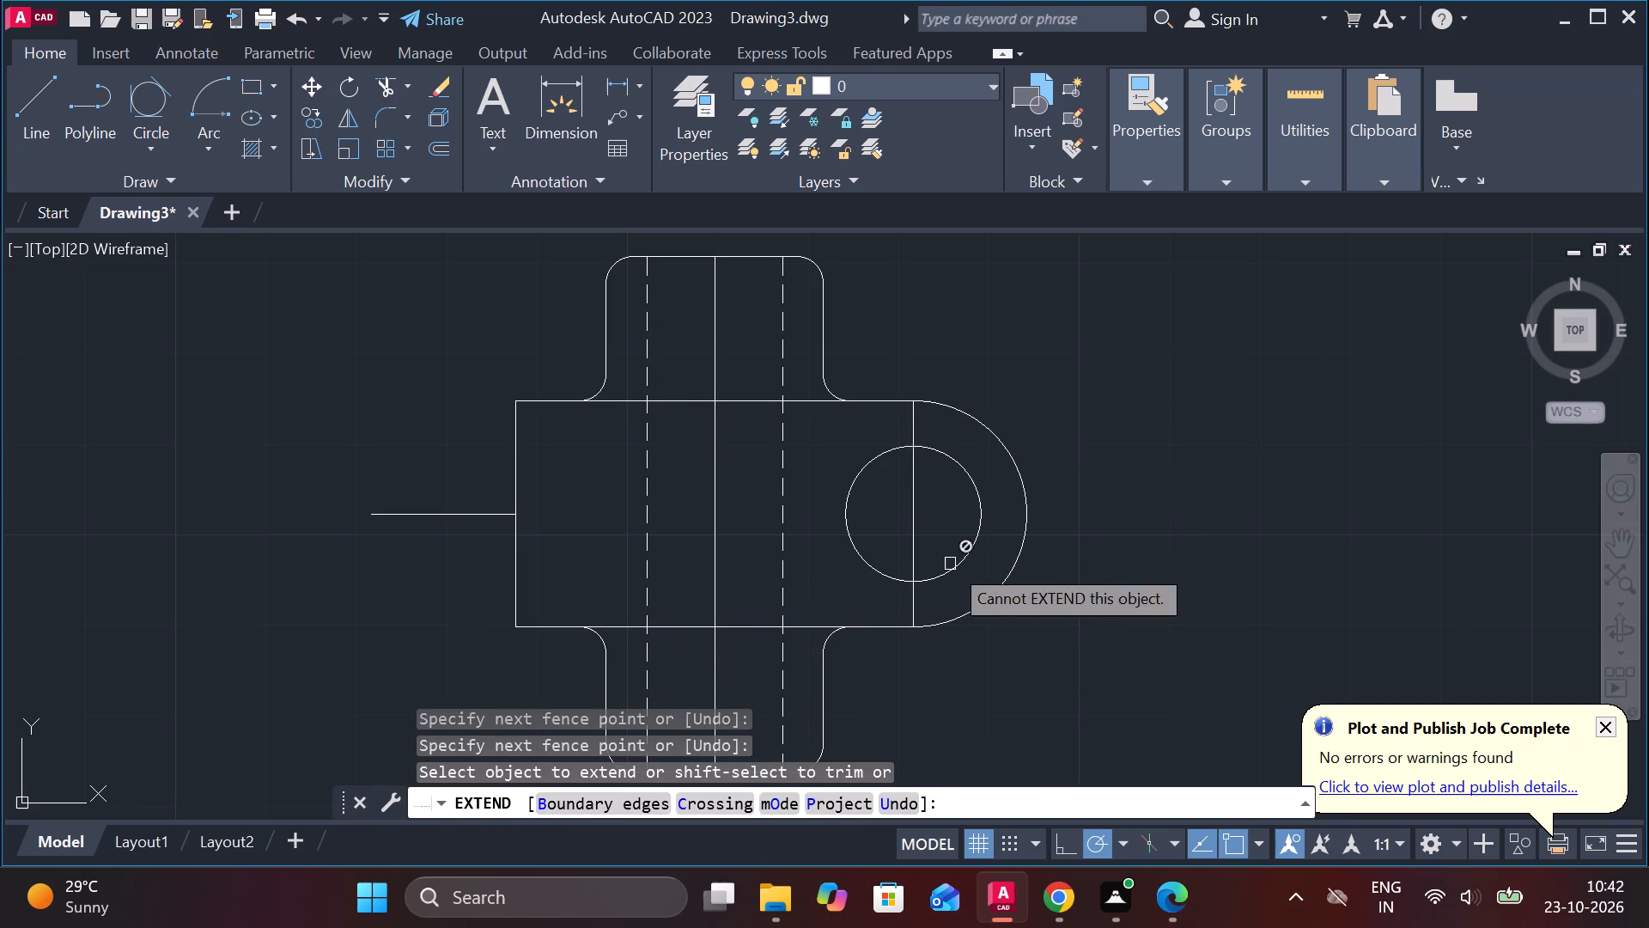
pyautogui.moveTo(1081, 575); pyautogui.dragTo(1050, 447, button='middle')
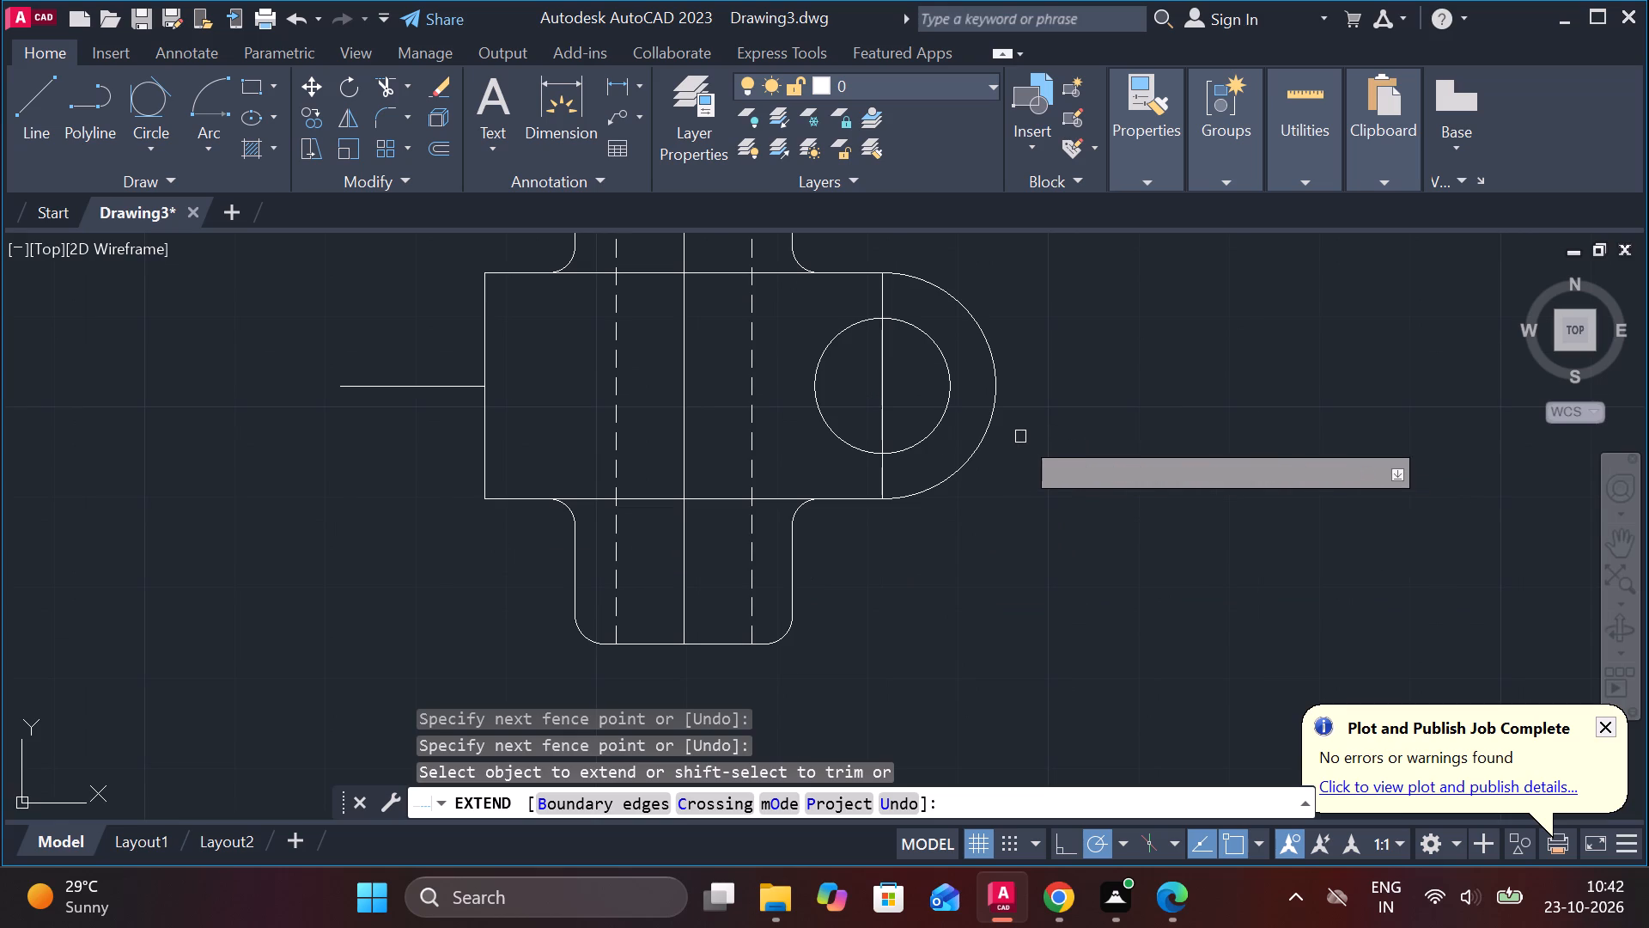
pyautogui.scroll(-1, 1011, 437)
pyautogui.moveTo(1007, 450); pyautogui.dragTo(992, 394, button='middle')
pyautogui.press('Escape')
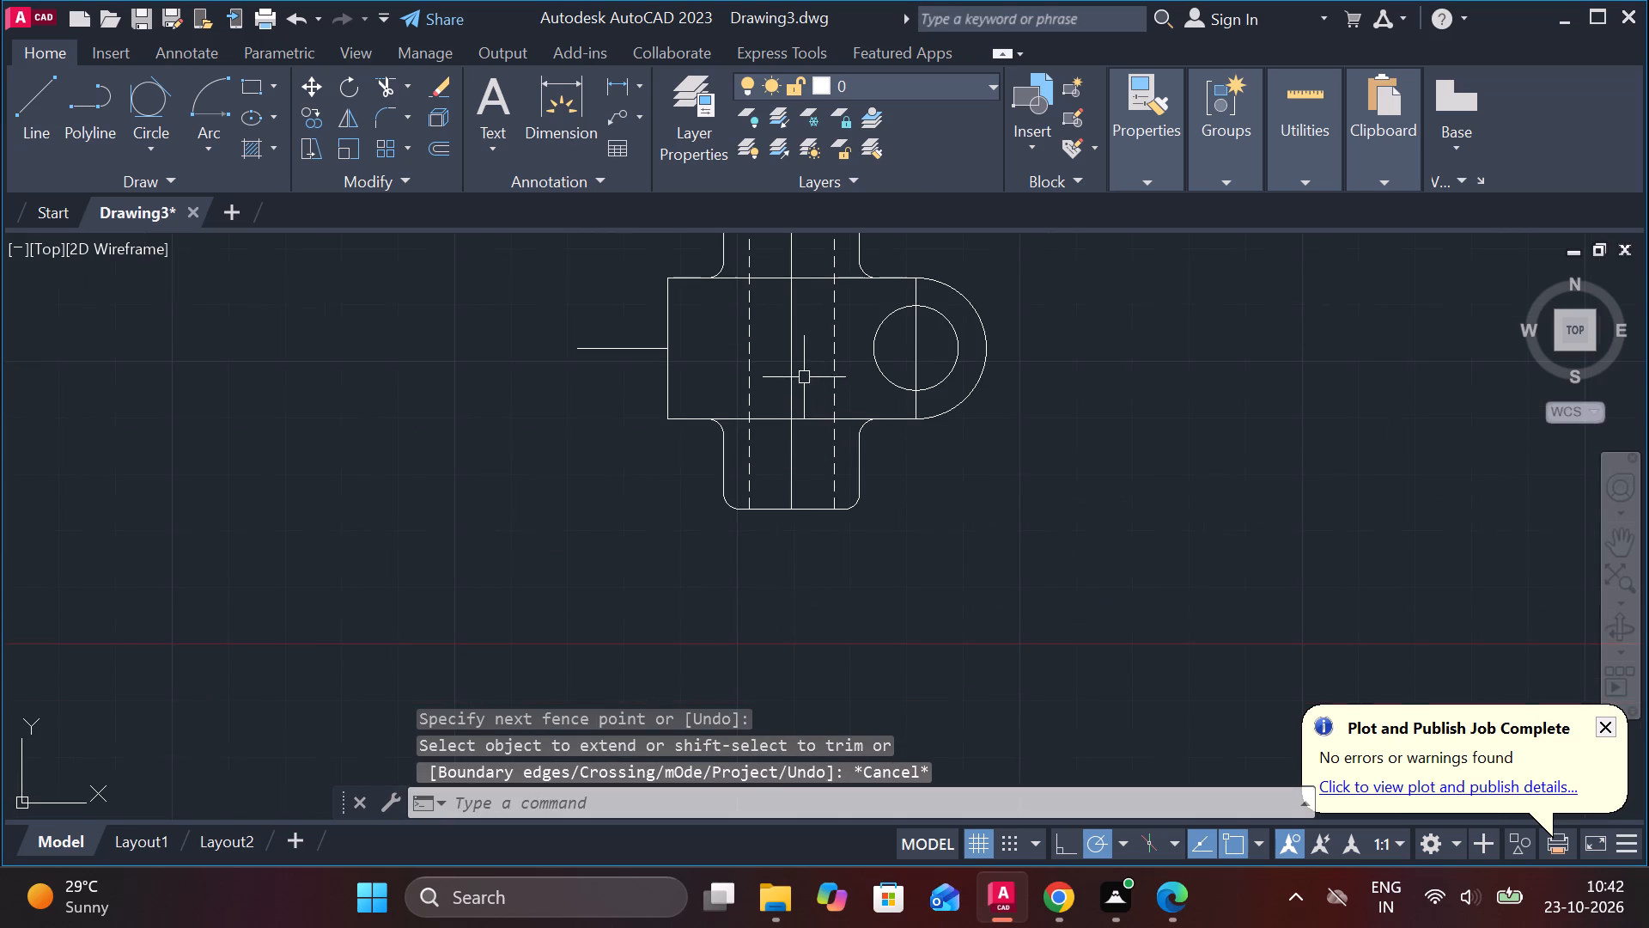
# Lengthen the tall block's vertical centre line downward, well beyond the block's lower edge.
pyautogui.click(796, 365)
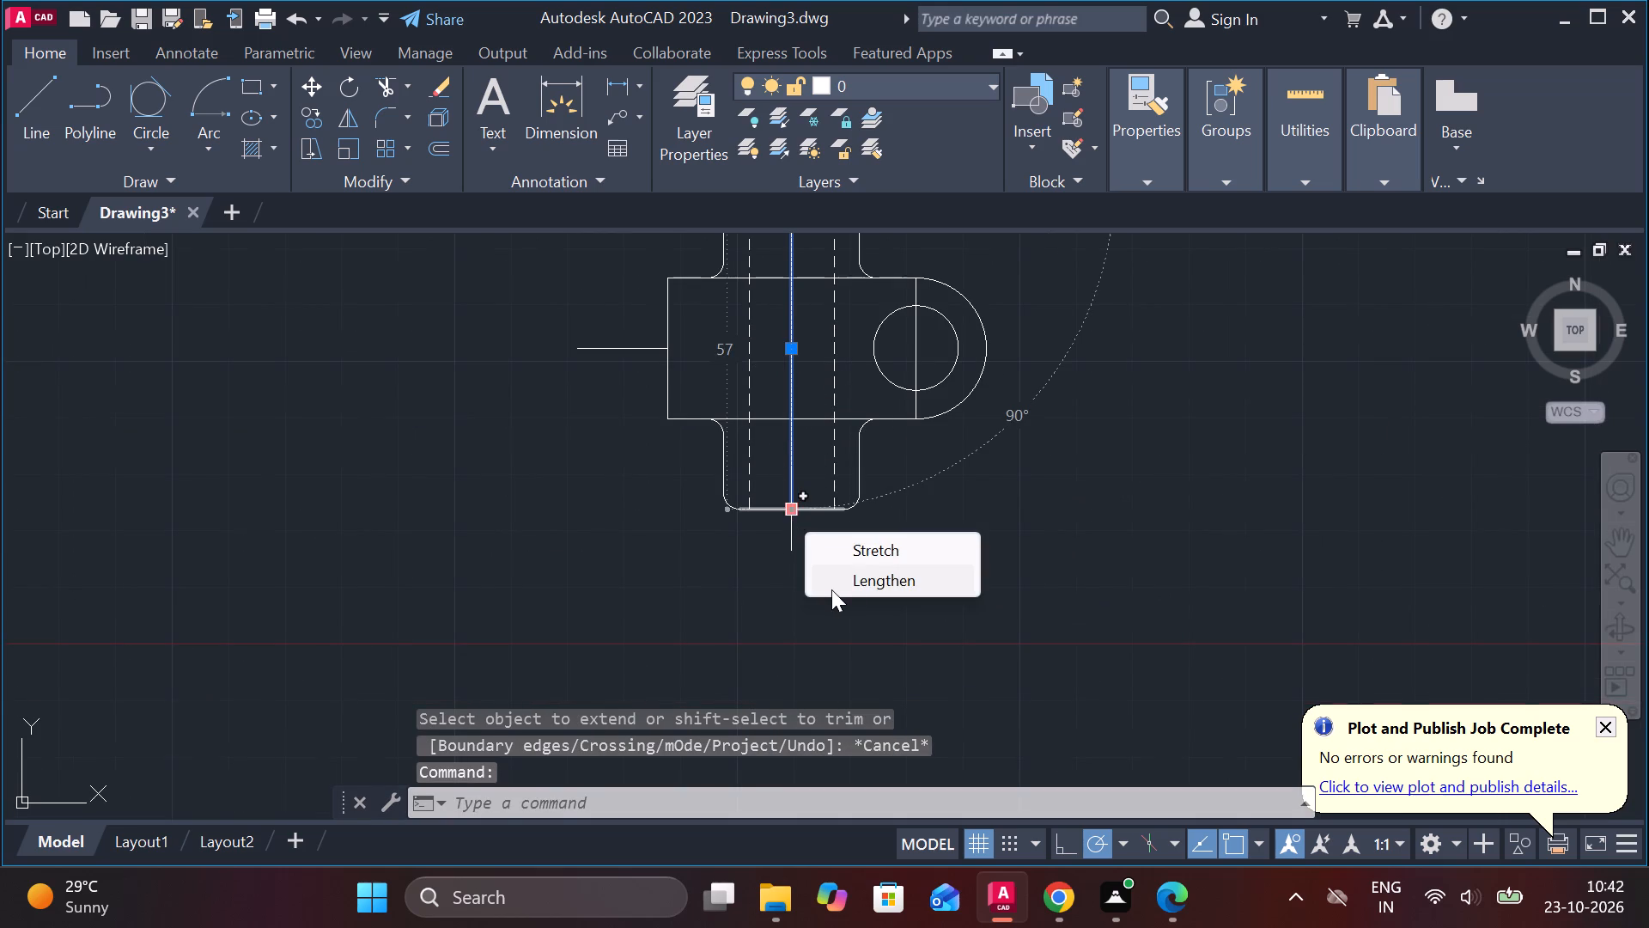
pyautogui.click(843, 589)
pyautogui.moveTo(835, 605); pyautogui.dragTo(807, 422, button='middle')
pyautogui.click(755, 648)
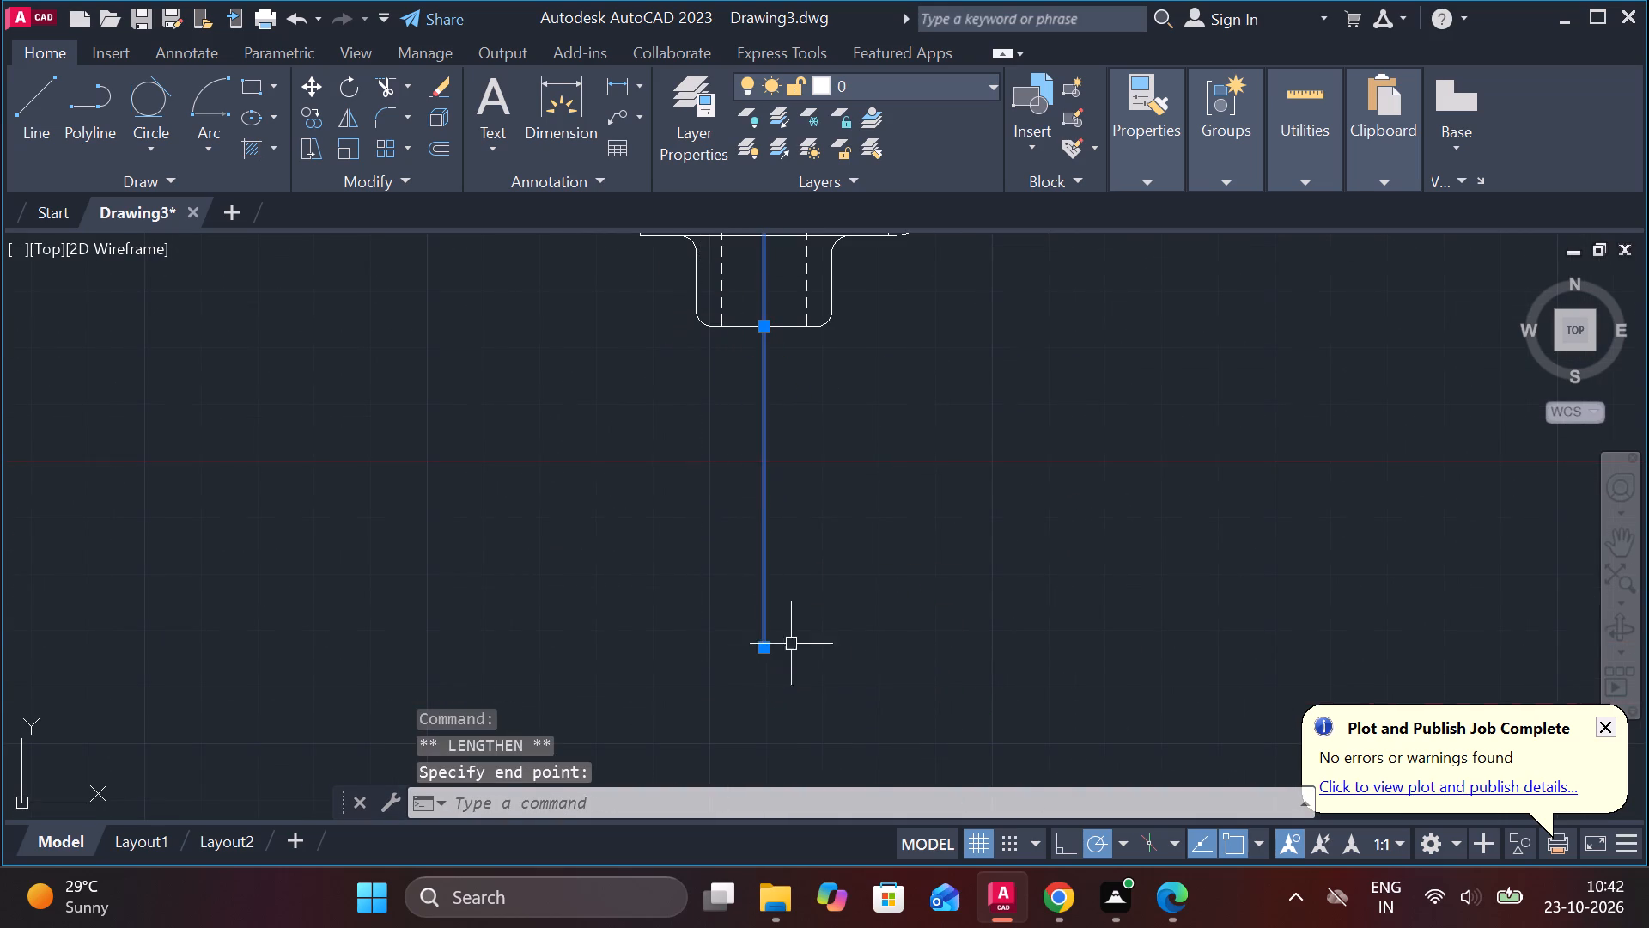
pyautogui.scroll(-2, 835, 589)
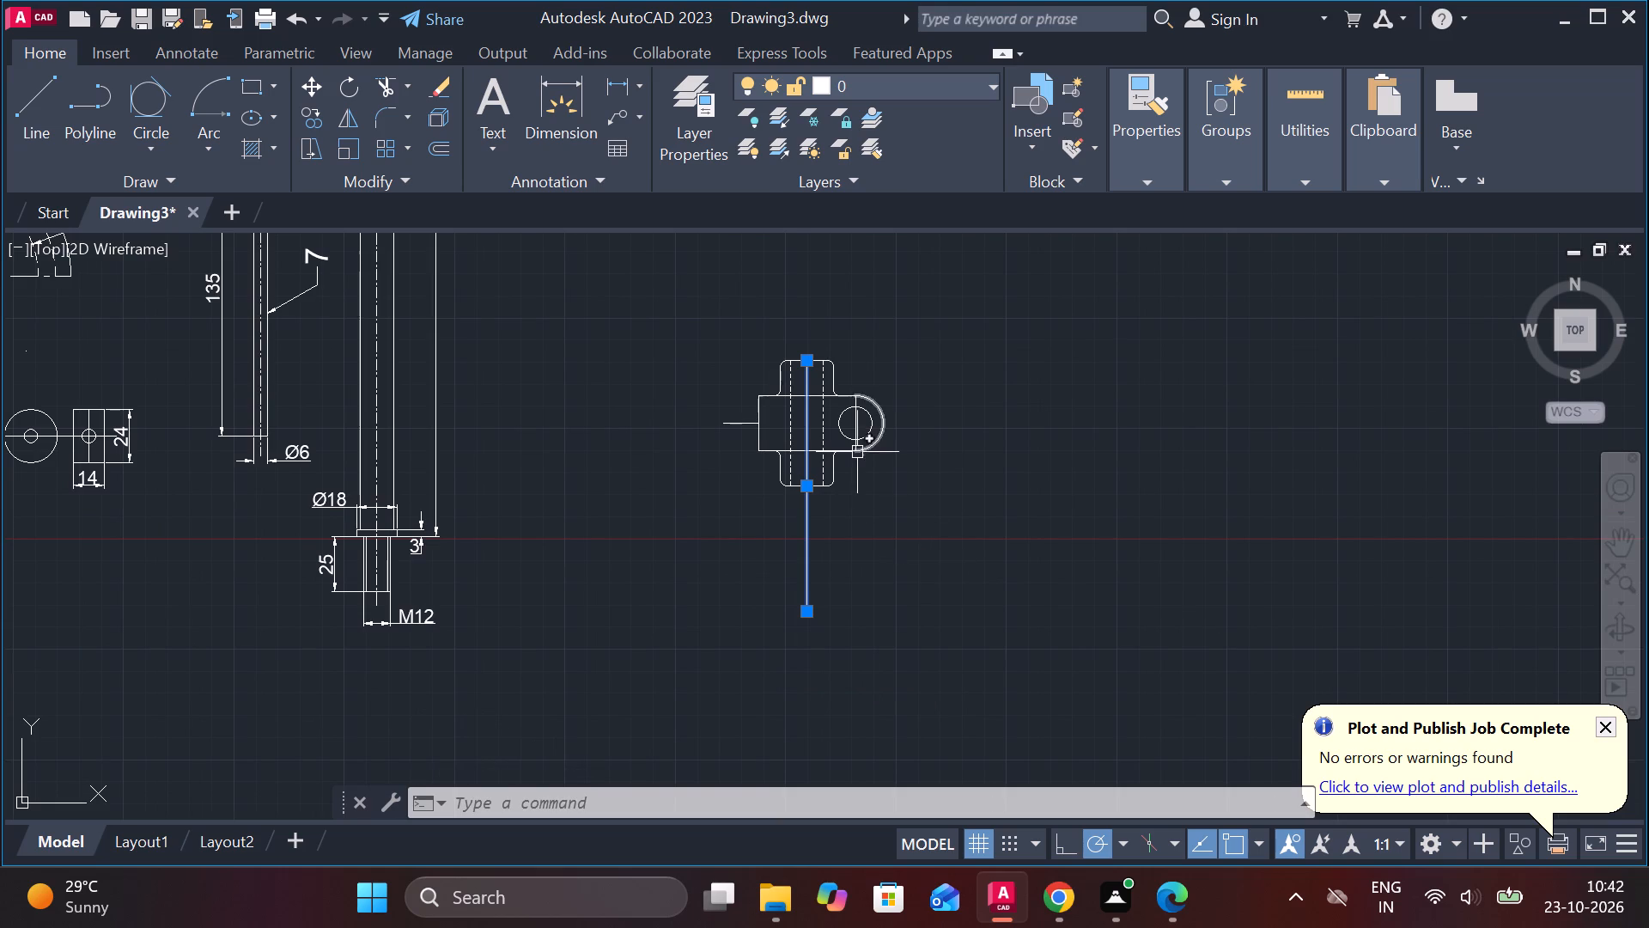
pyautogui.press('Escape')
pyautogui.scroll(2, 845, 420)
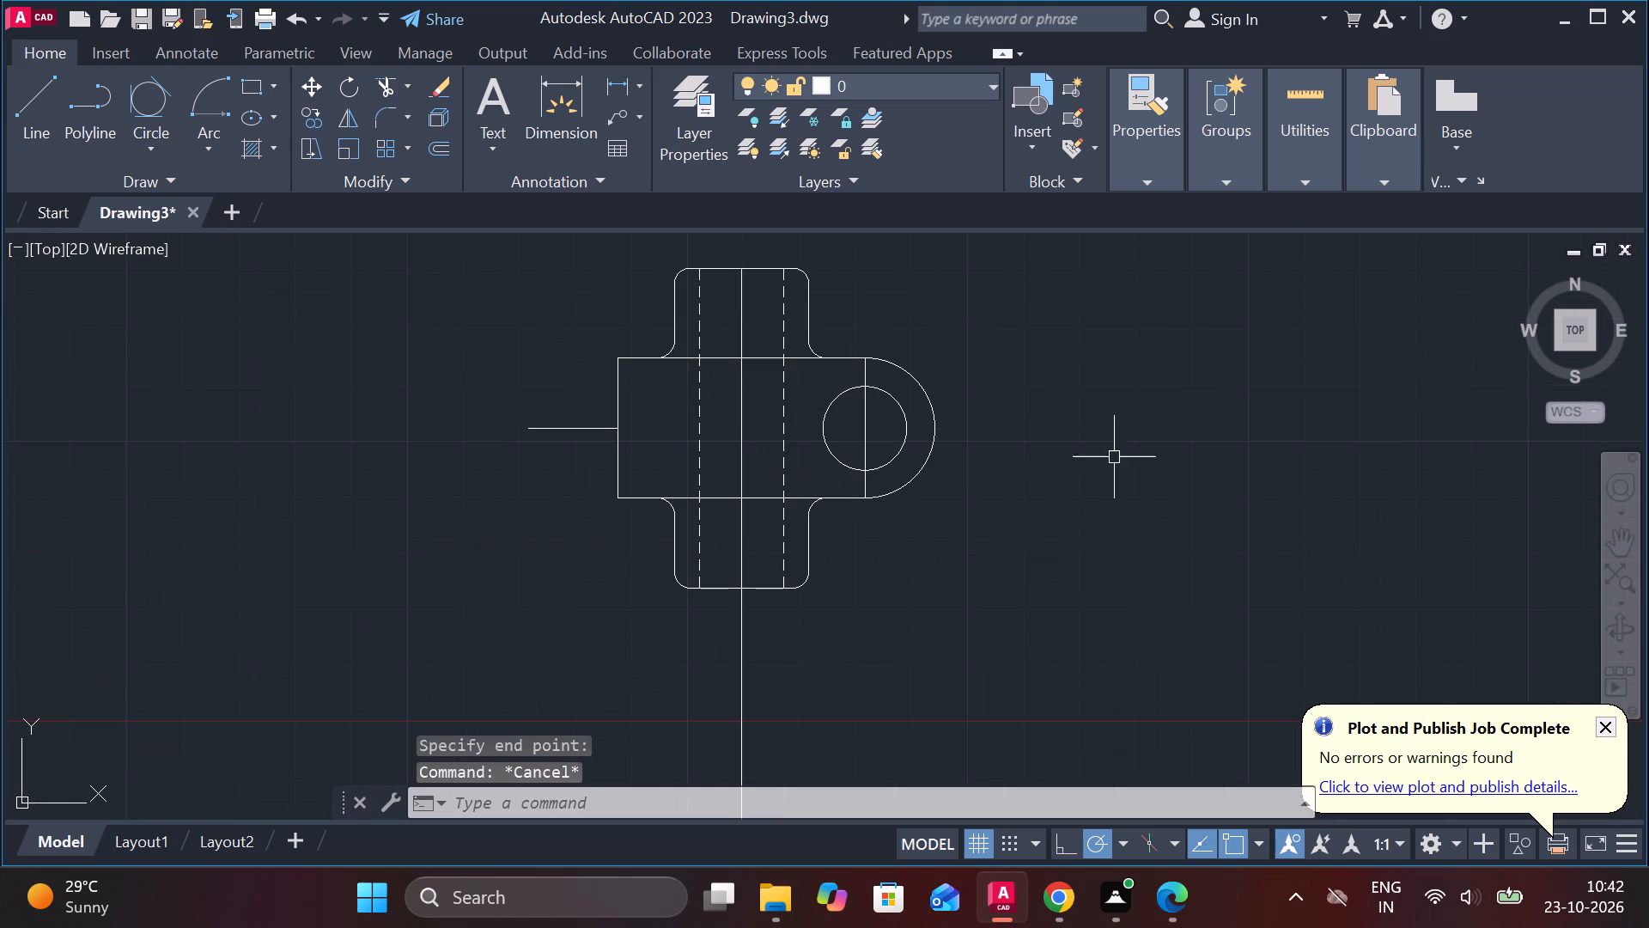
# Lengthen the horizontal centre line through the body and hole to just past the rounded end.
pyautogui.click(568, 432)
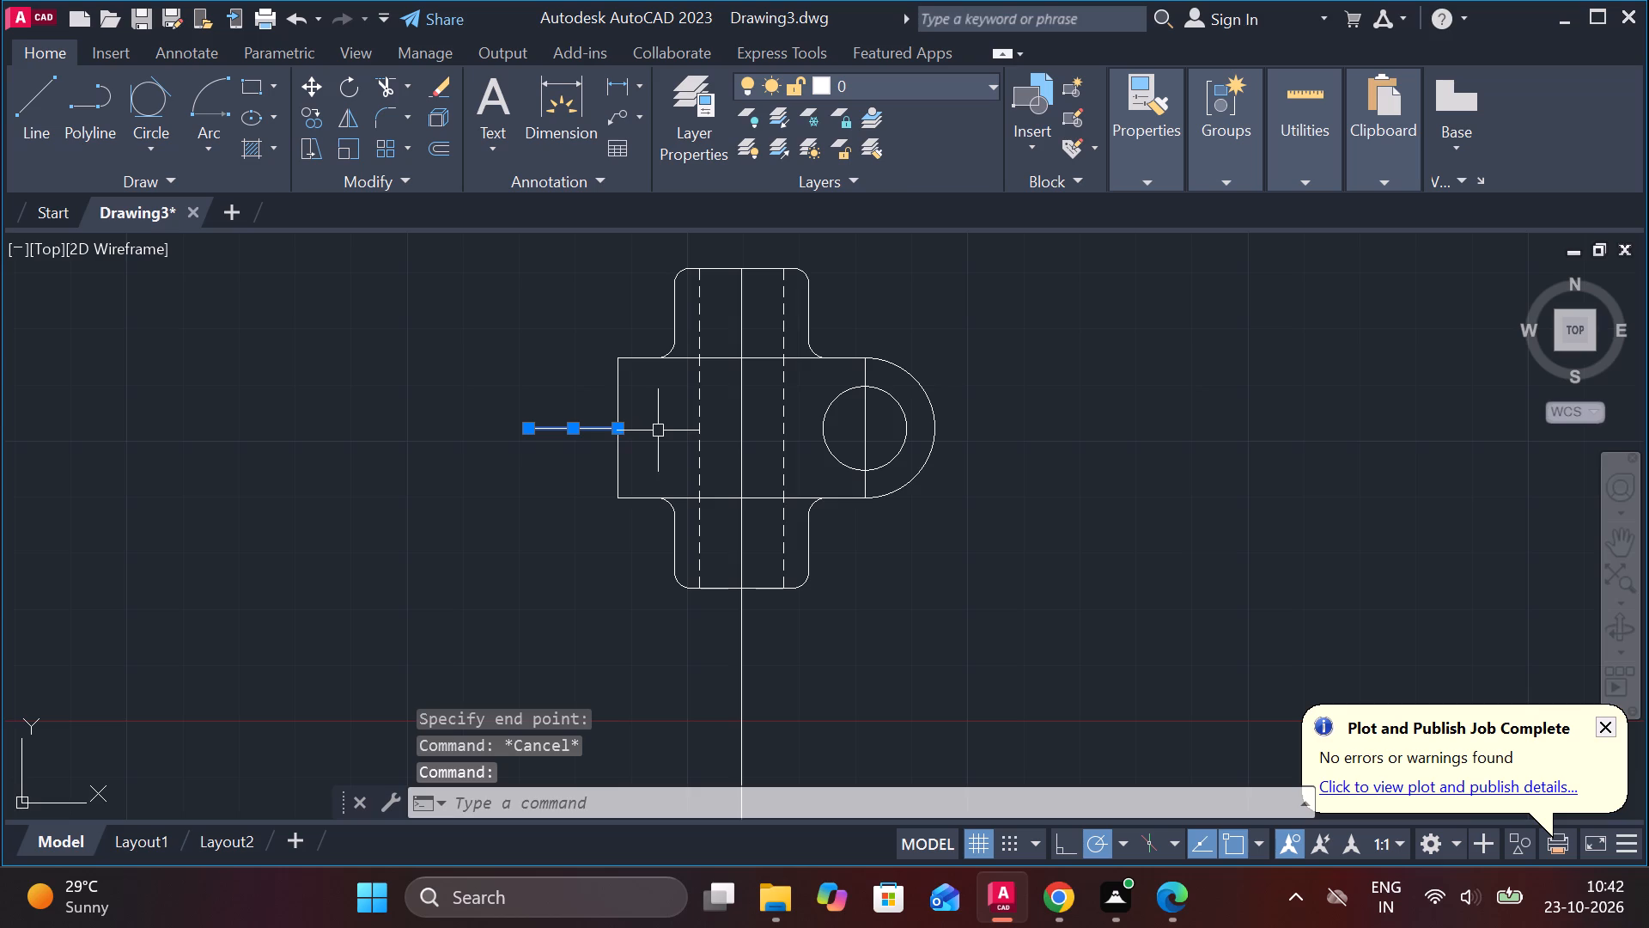
pyautogui.click(703, 489)
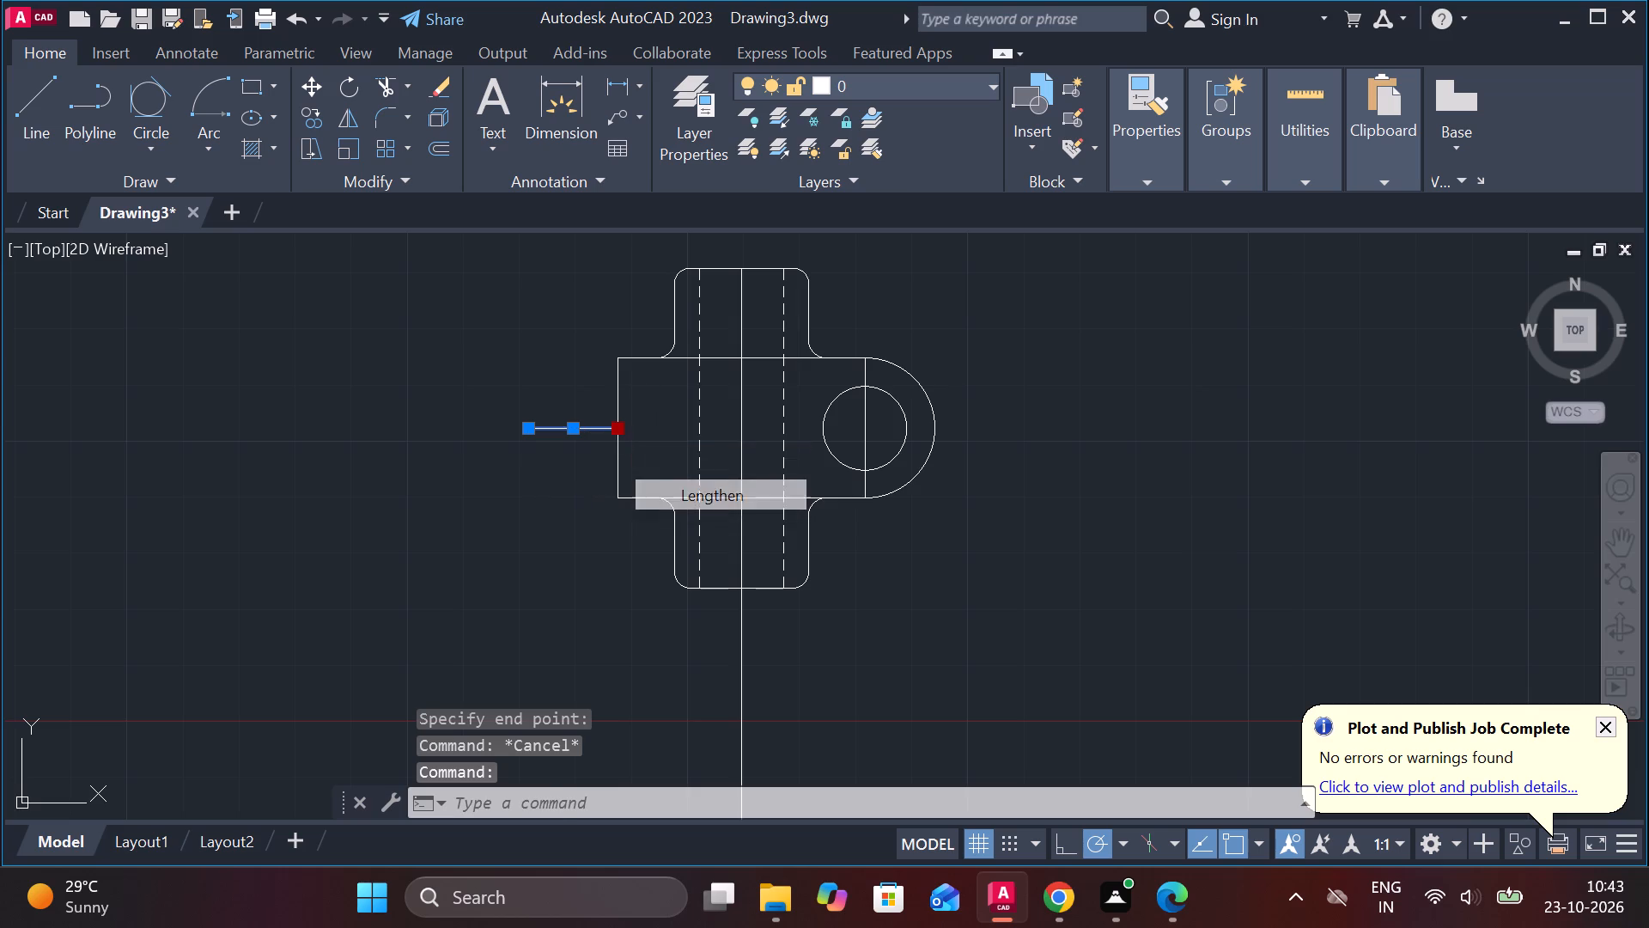
pyautogui.click(1001, 446)
pyautogui.press('Escape')
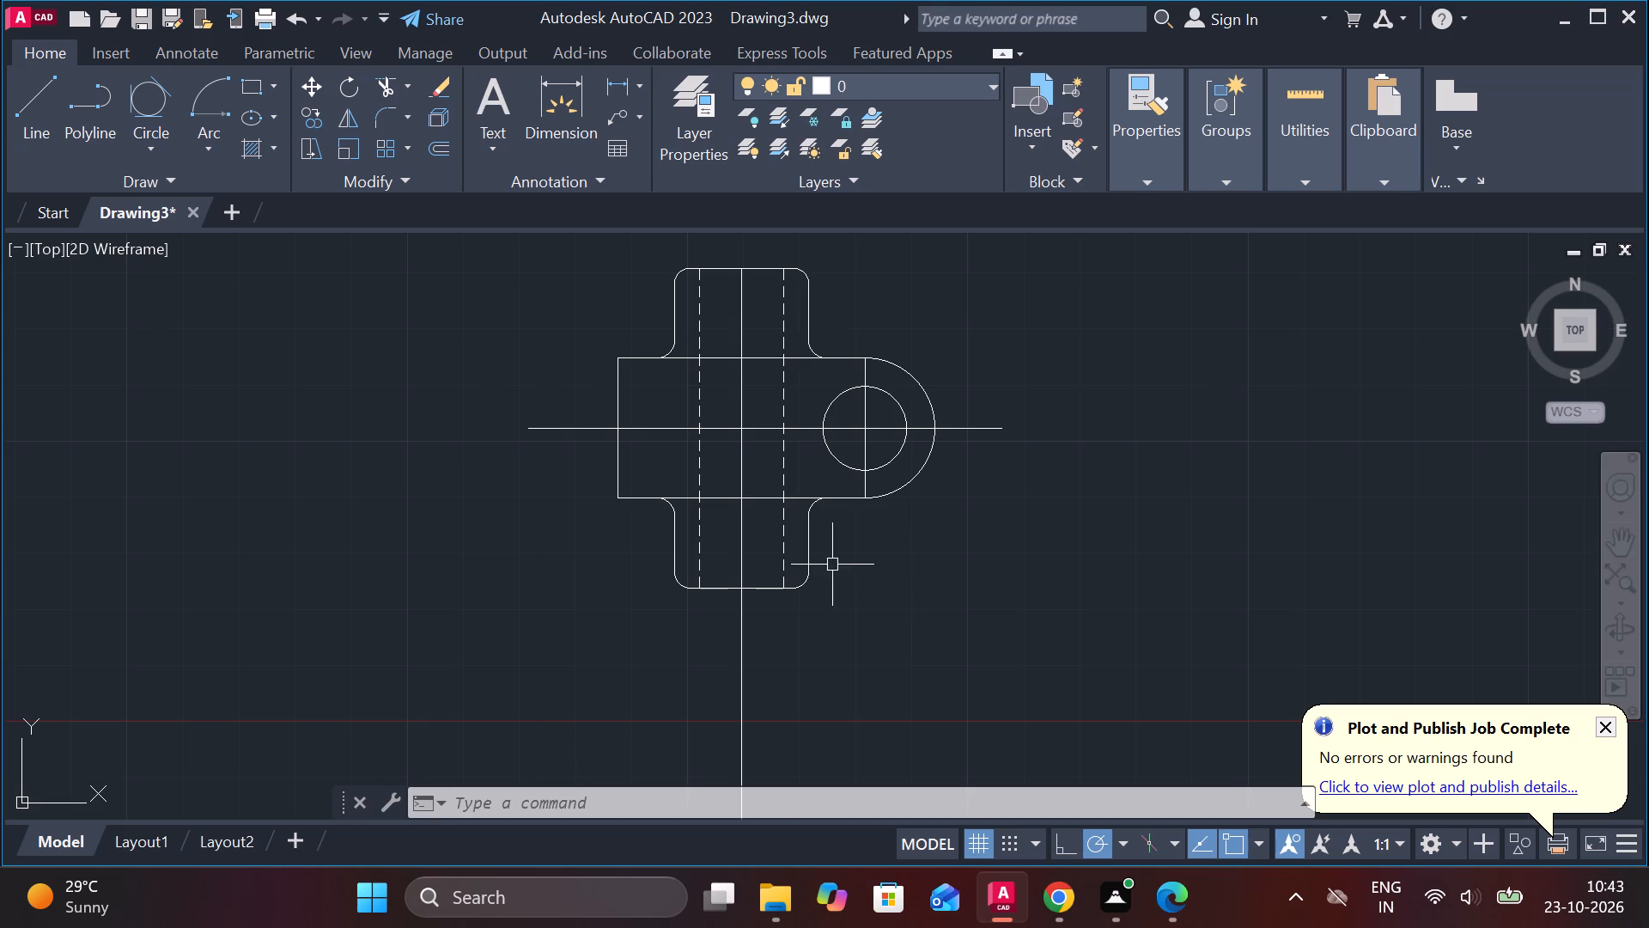
# Draw a 3 by 15 tab in lines on the body's flat left end, starting 7.5 above the horizontal centre line.
pyautogui.scroll(1, 628, 436)
pyautogui.moveTo(685, 490); pyautogui.dragTo(655, 347, button='middle')
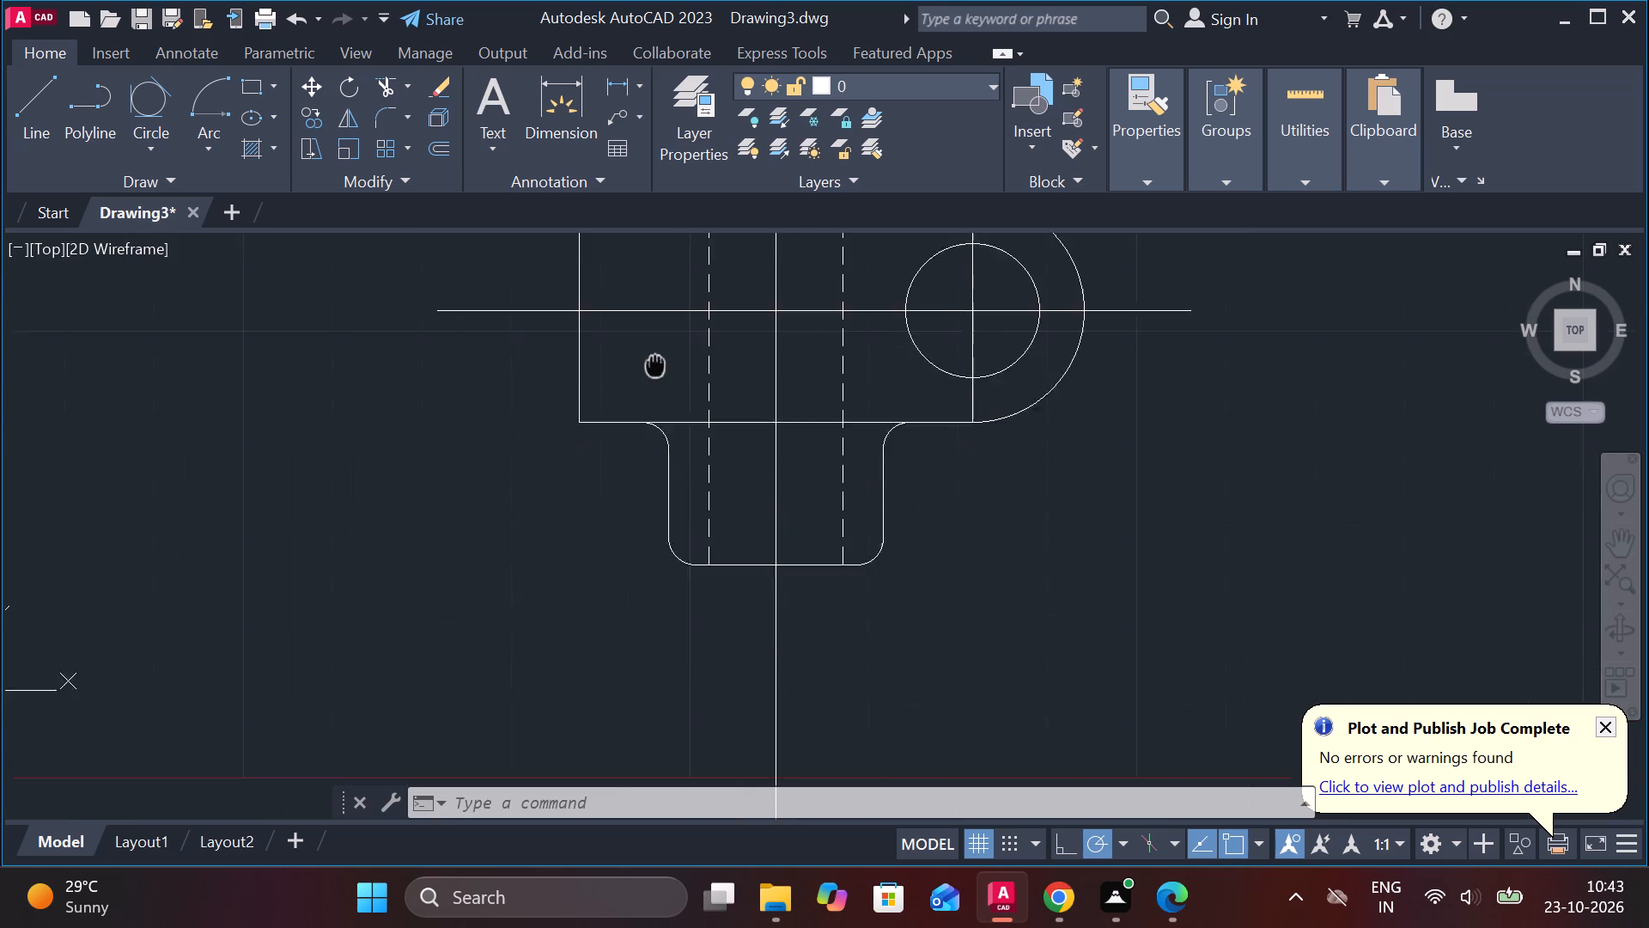
pyautogui.scroll(-1, 770, 534)
pyautogui.moveTo(790, 709); pyautogui.dragTo(752, 580, button='middle')
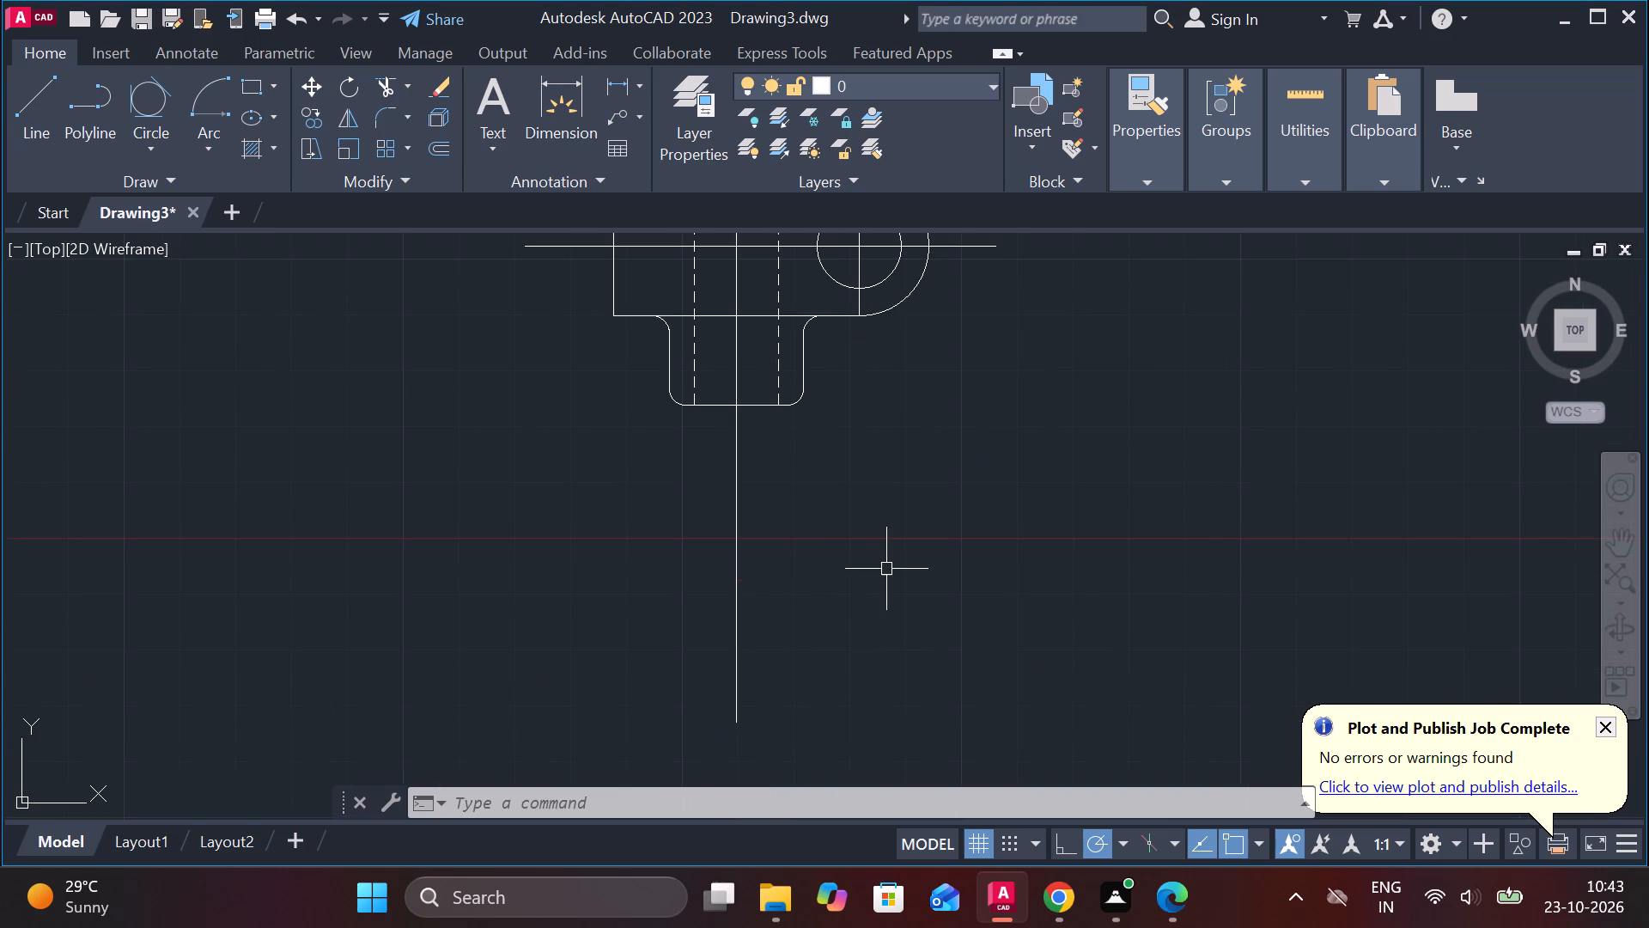
pyautogui.press('l')
pyautogui.press('Return')
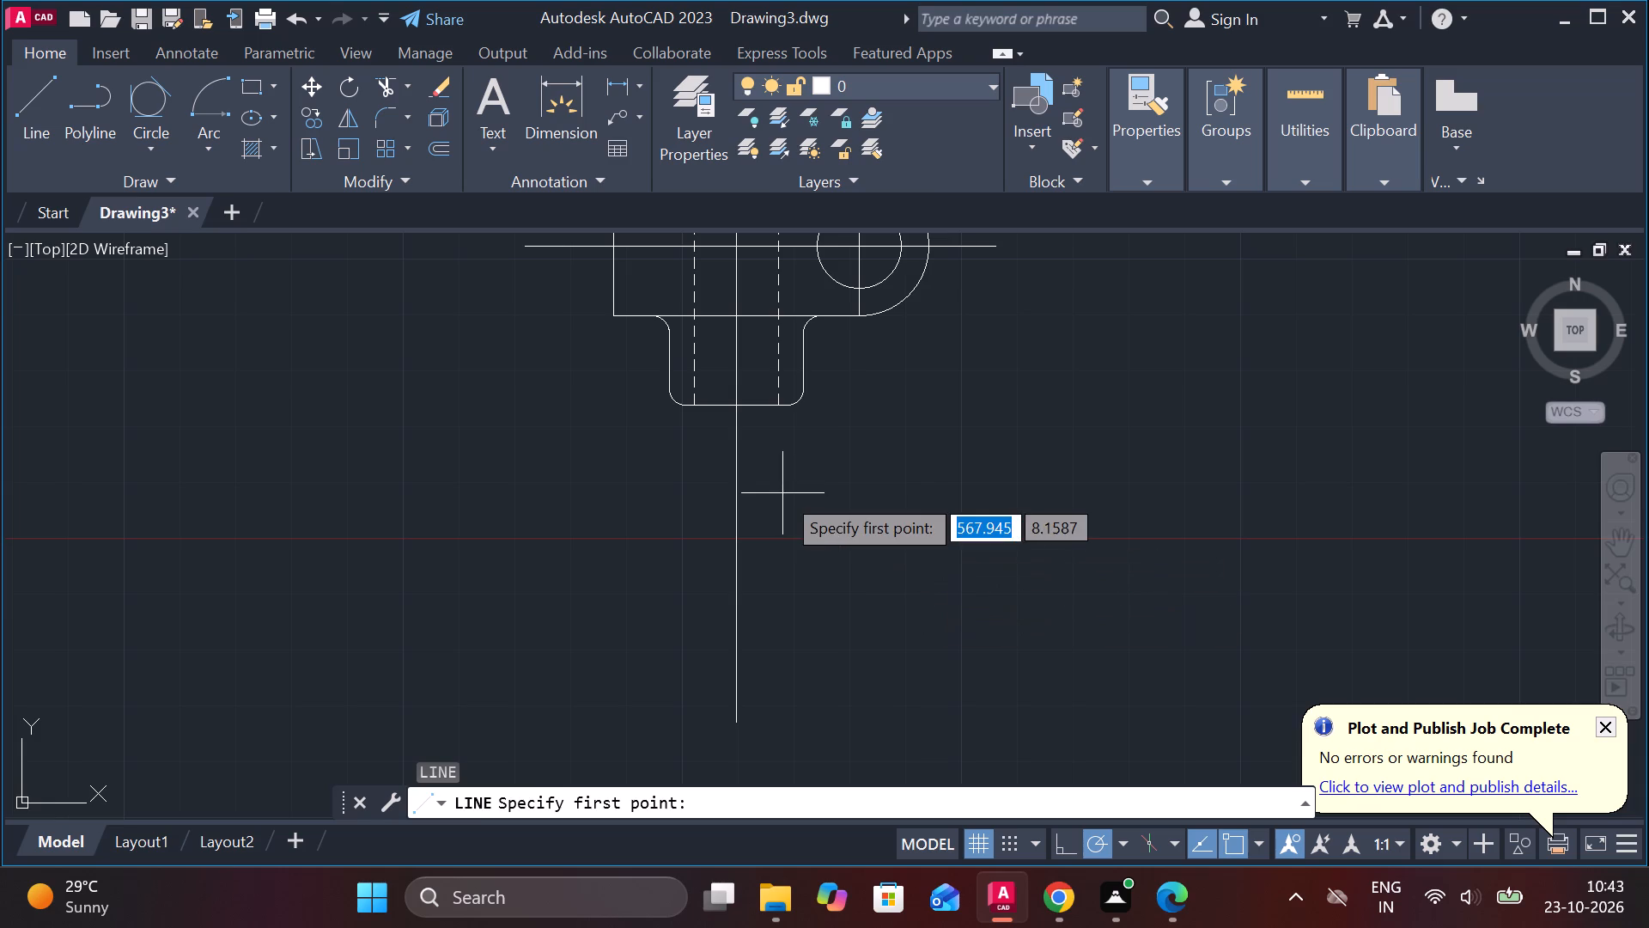
pyautogui.moveTo(748, 532); pyautogui.dragTo(764, 550, button='middle')
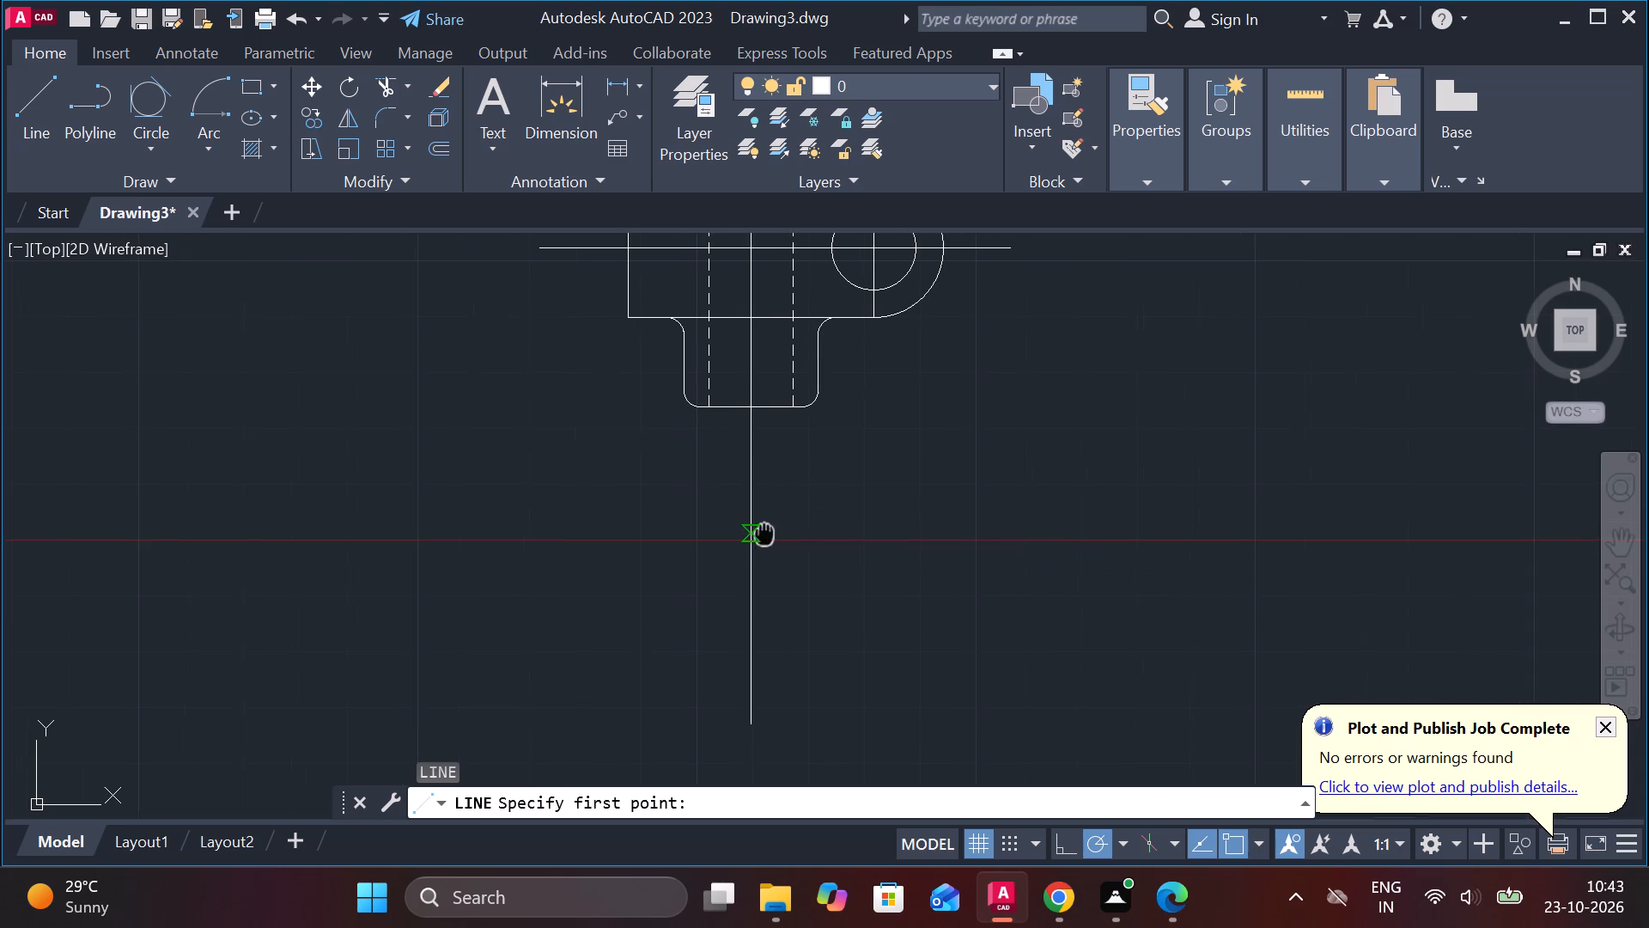
pyautogui.moveTo(764, 550); pyautogui.dragTo(775, 655, button='middle')
pyautogui.moveTo(671, 562); pyautogui.dragTo(685, 656, button='middle')
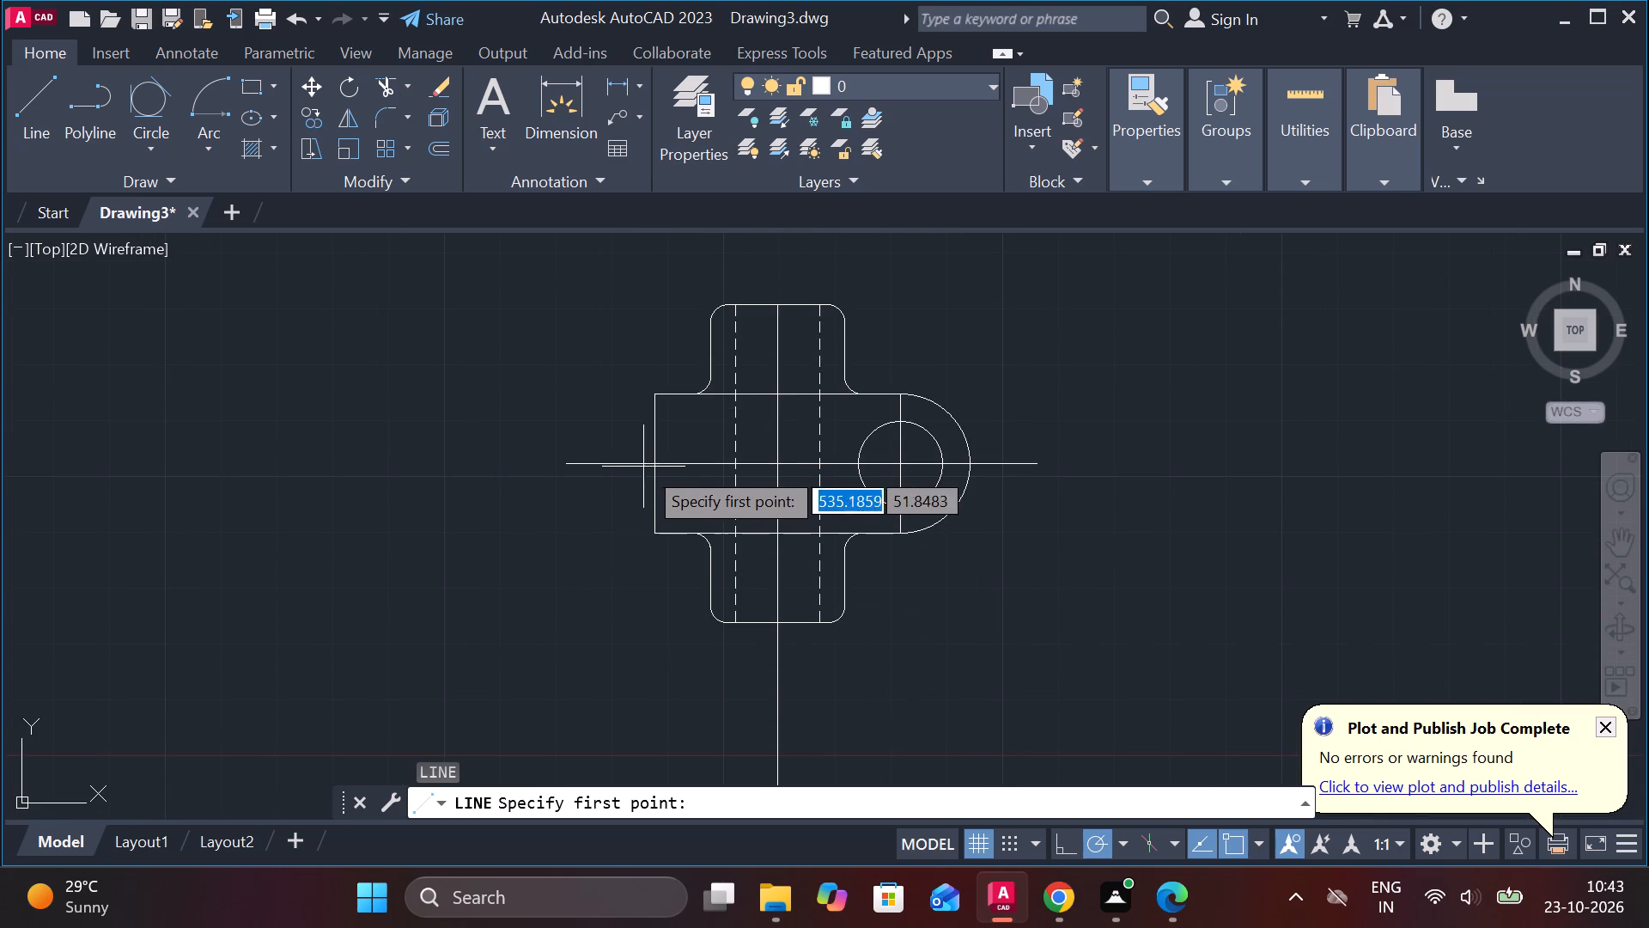
pyautogui.write('7.5')
pyautogui.press('Return')
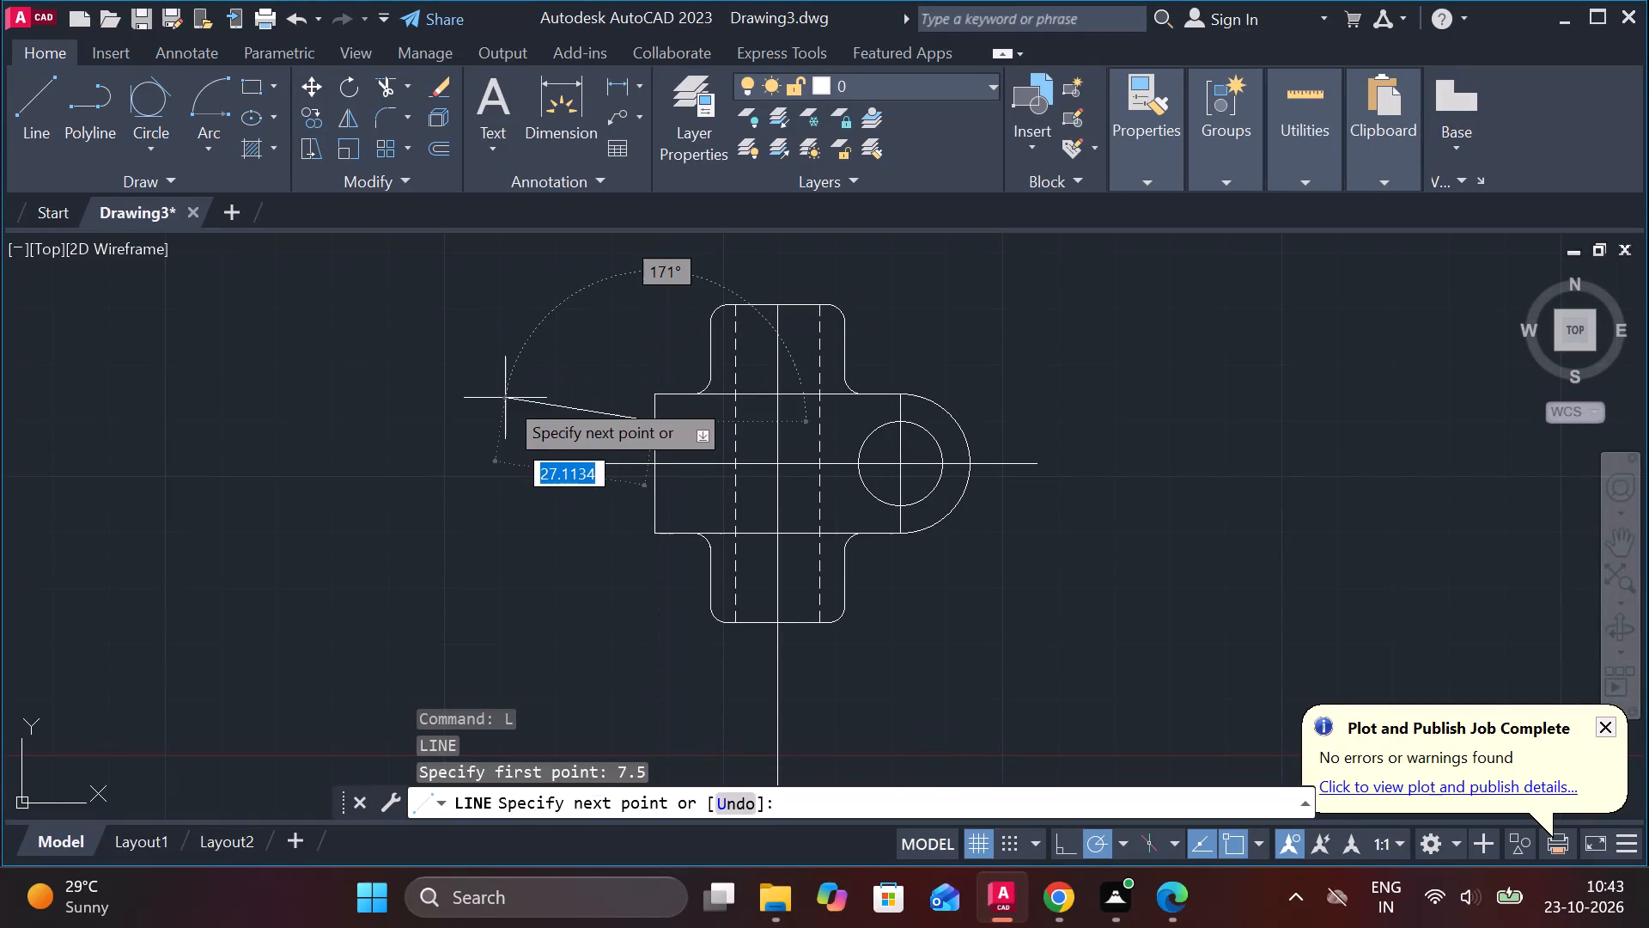
pyautogui.write('3')
pyautogui.press('space')
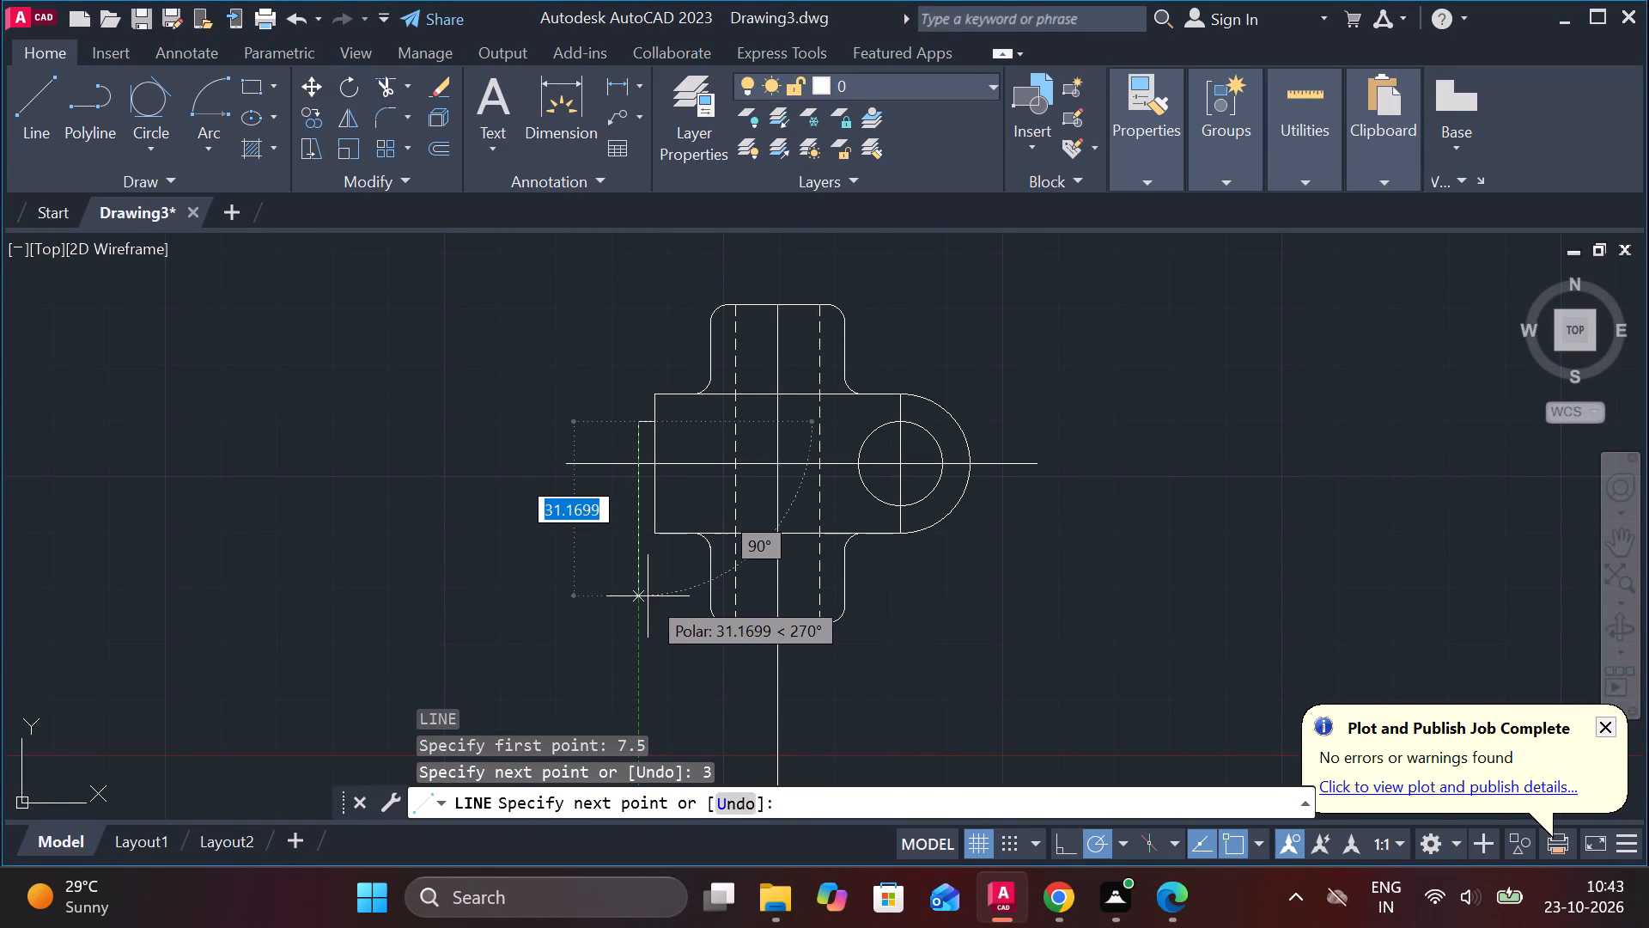
pyautogui.write('15')
pyautogui.press('Return')
pyautogui.scroll(2, 715, 495)
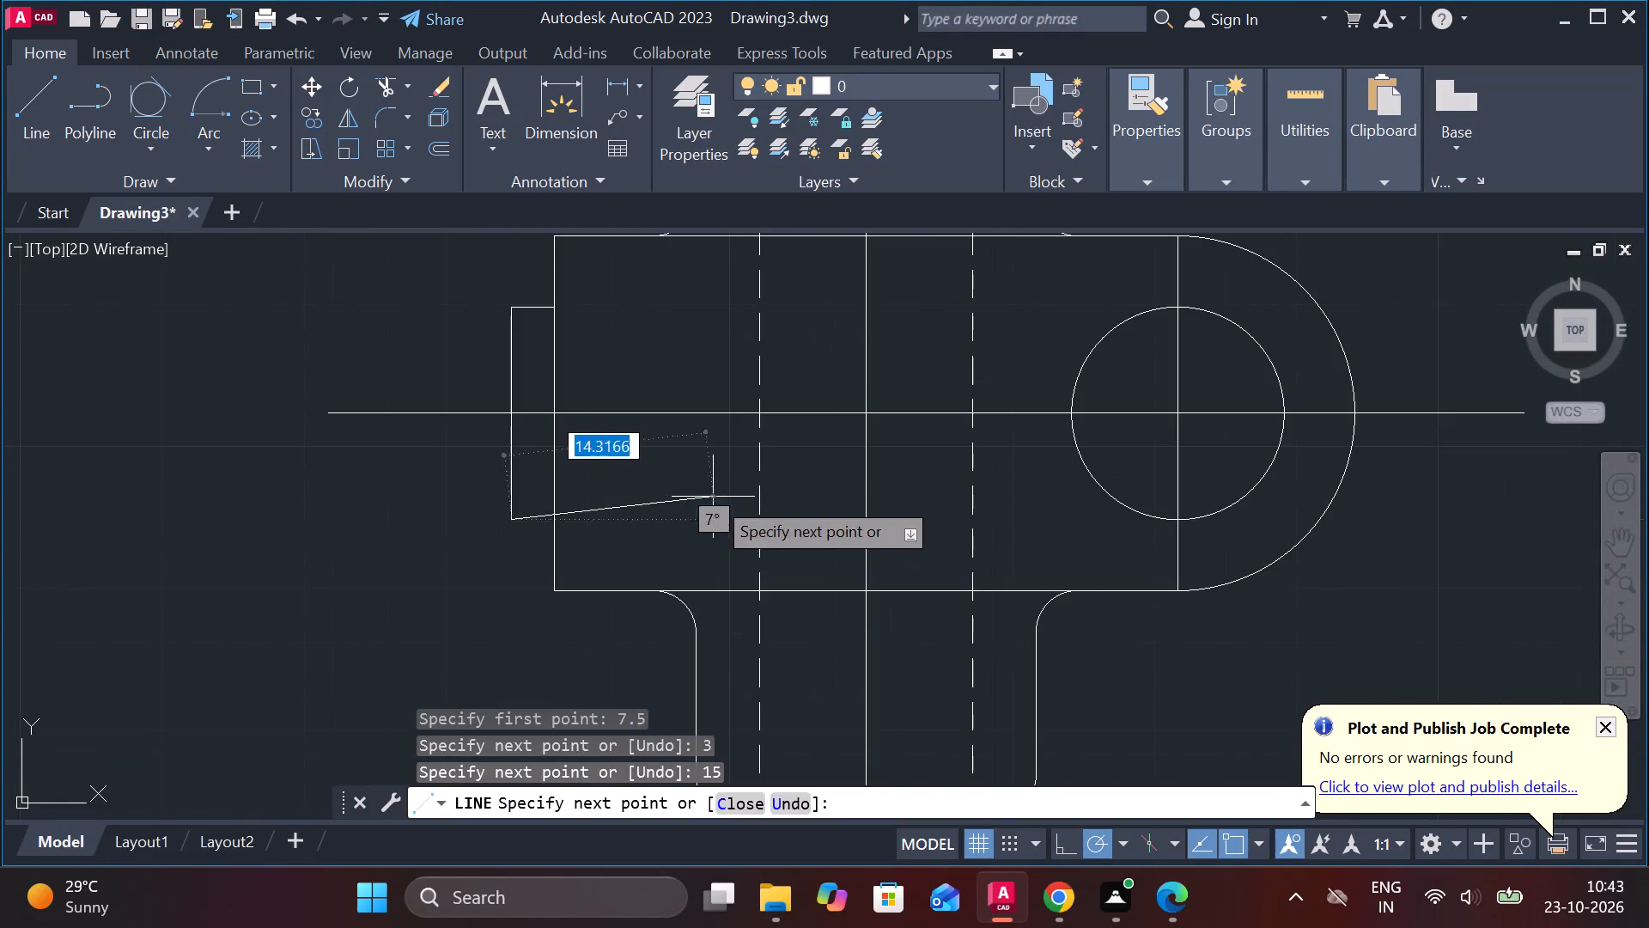
pyautogui.click(651, 522)
pyautogui.press('Escape')
# Trim the part of the tab's lower edge that runs inside the body.
pyautogui.write('TR')
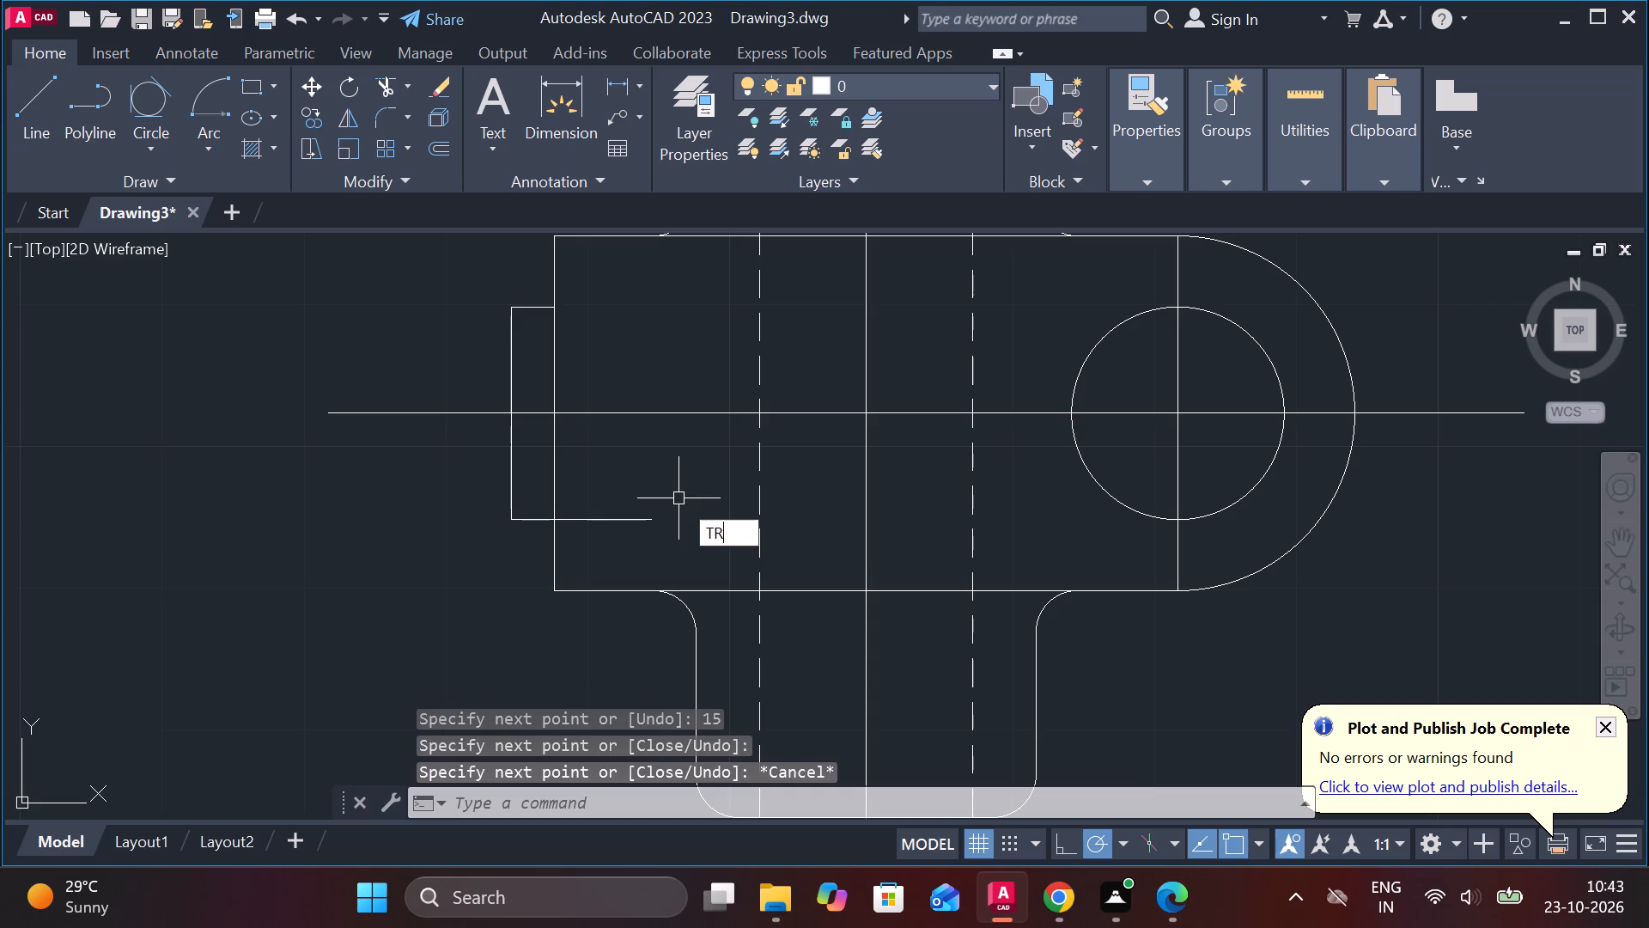
pyautogui.press('space')
pyautogui.click(638, 522)
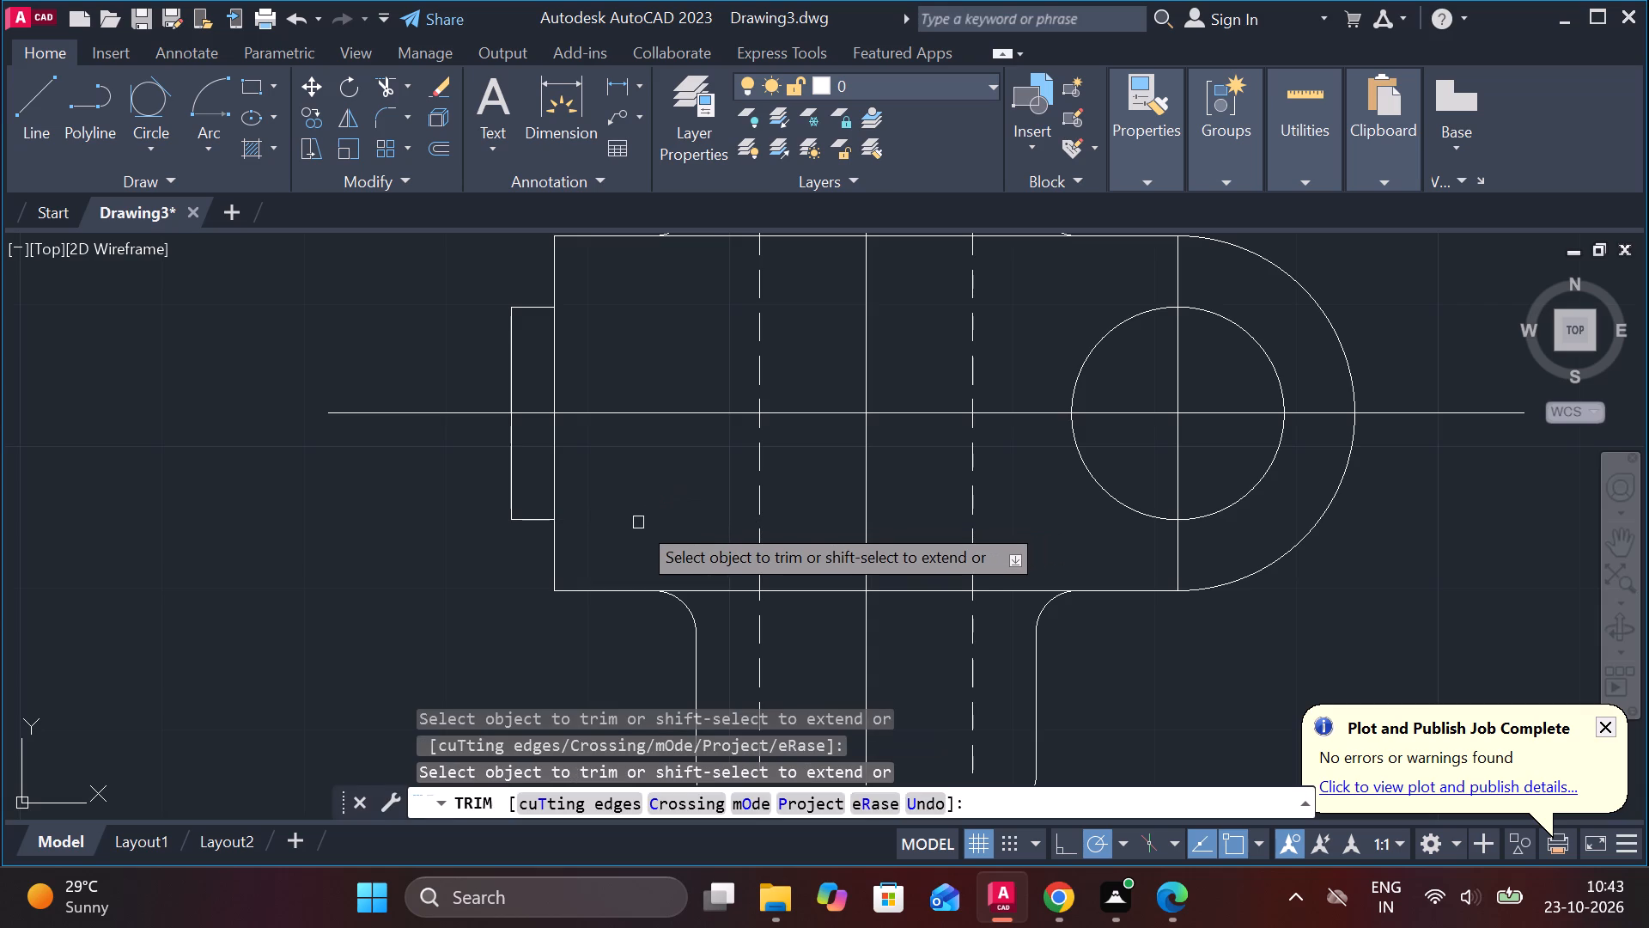
pyautogui.scroll(1, 618, 465)
pyautogui.scroll(-2, 618, 465)
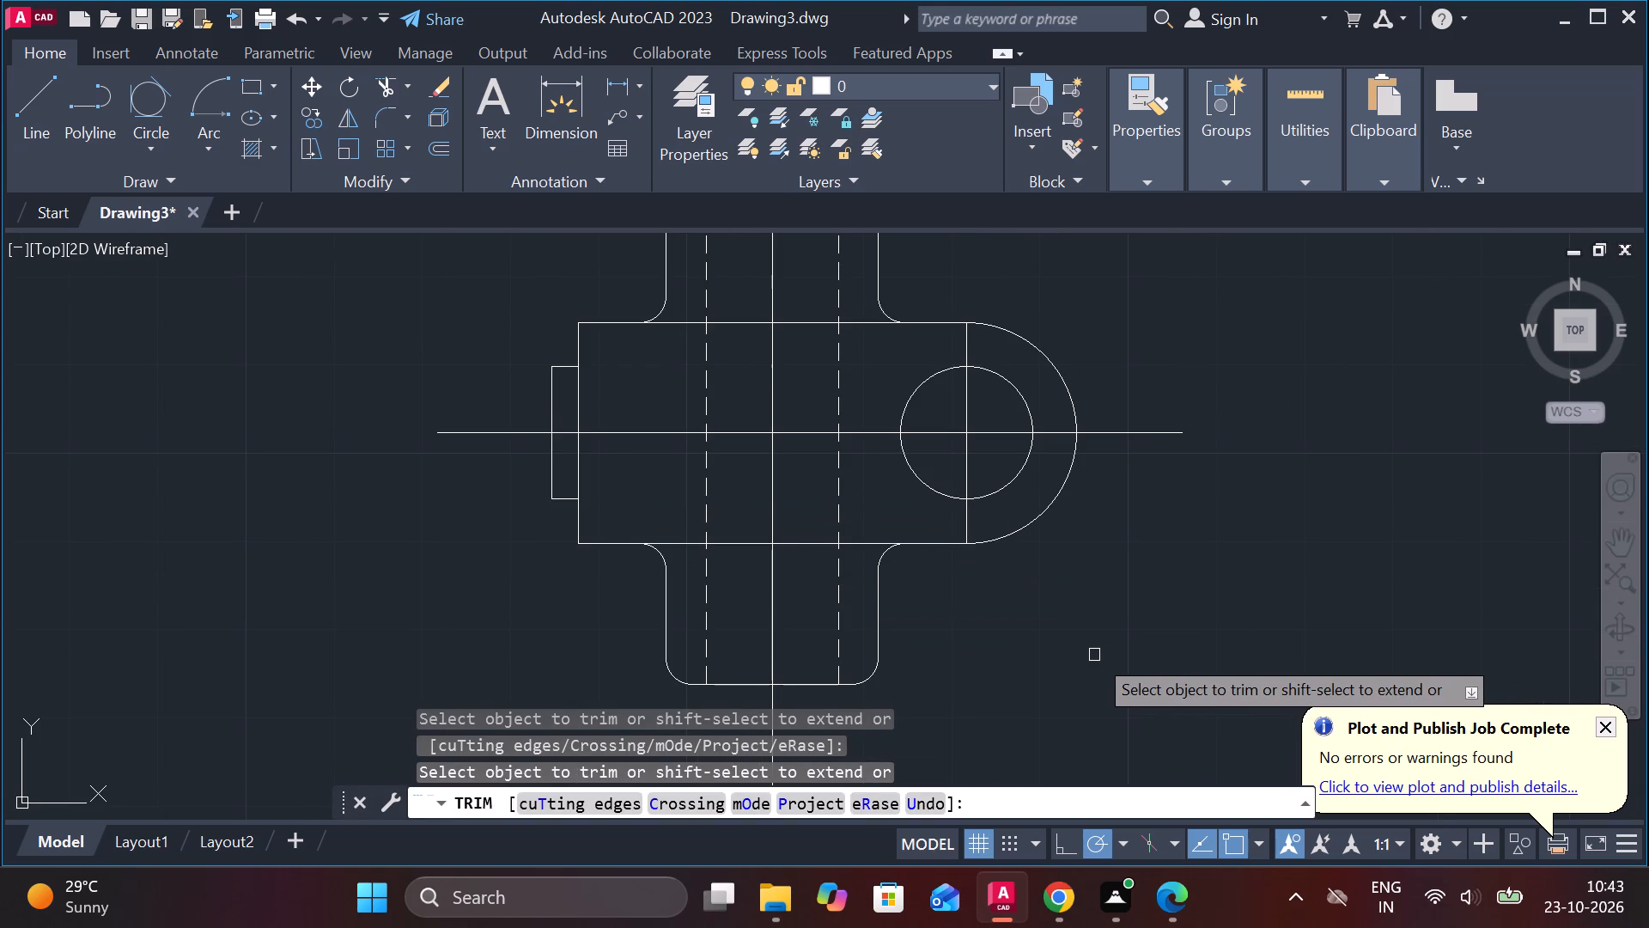
pyautogui.middleClick(1036, 590)
pyautogui.moveTo(1037, 589); pyautogui.dragTo(951, 482, button='middle')
pyautogui.press('Escape')
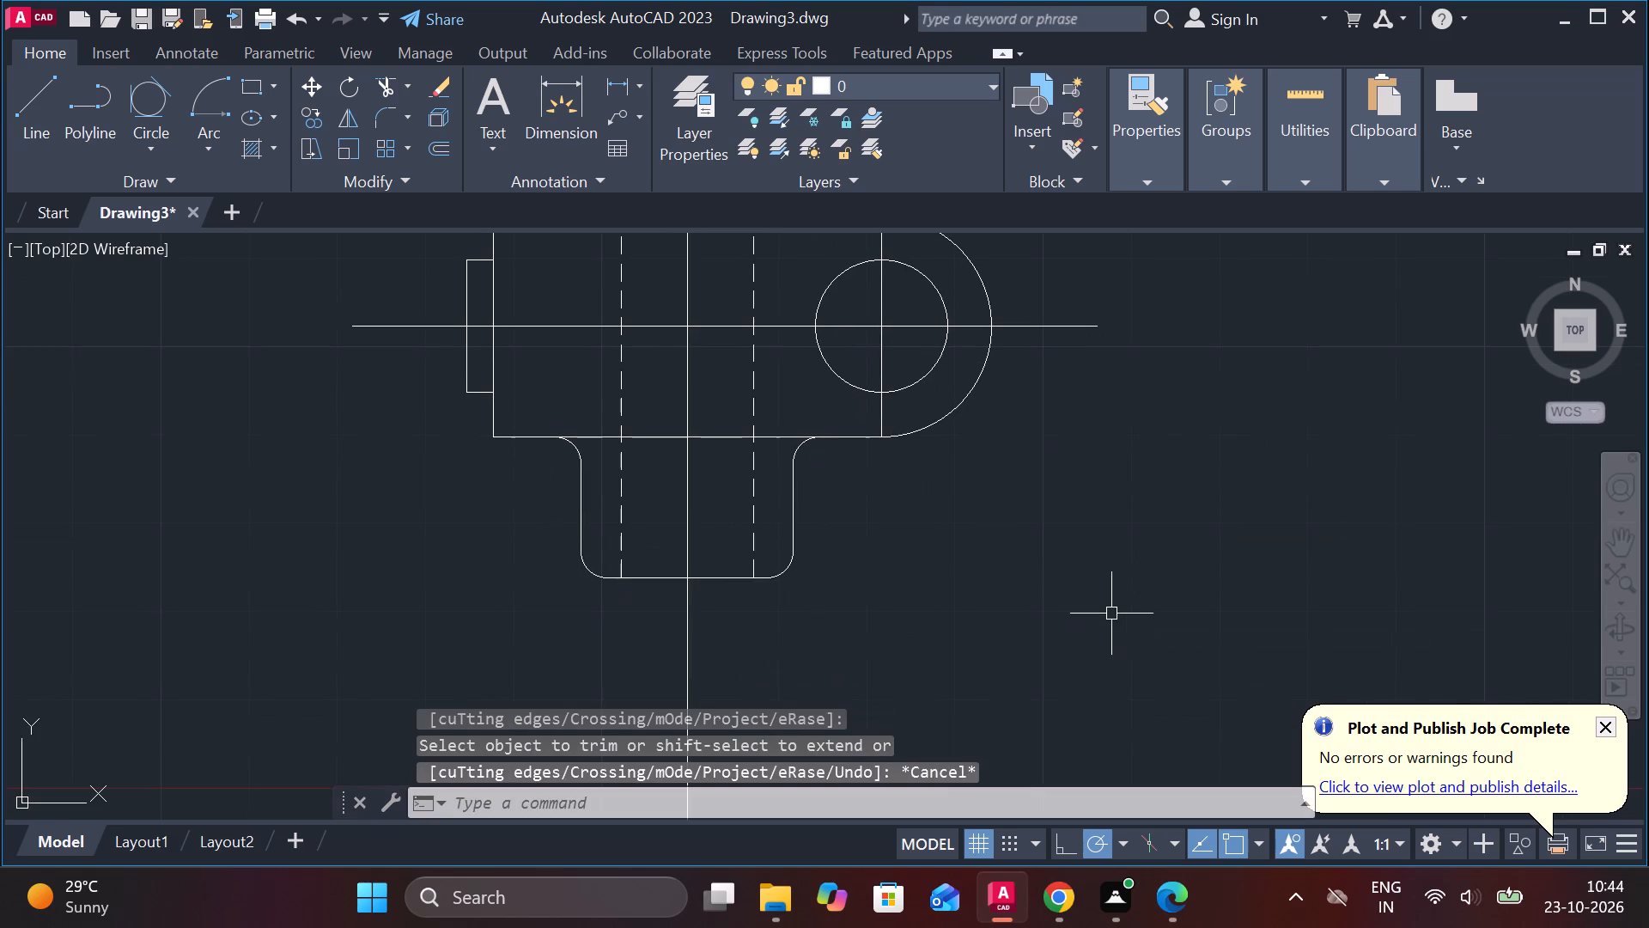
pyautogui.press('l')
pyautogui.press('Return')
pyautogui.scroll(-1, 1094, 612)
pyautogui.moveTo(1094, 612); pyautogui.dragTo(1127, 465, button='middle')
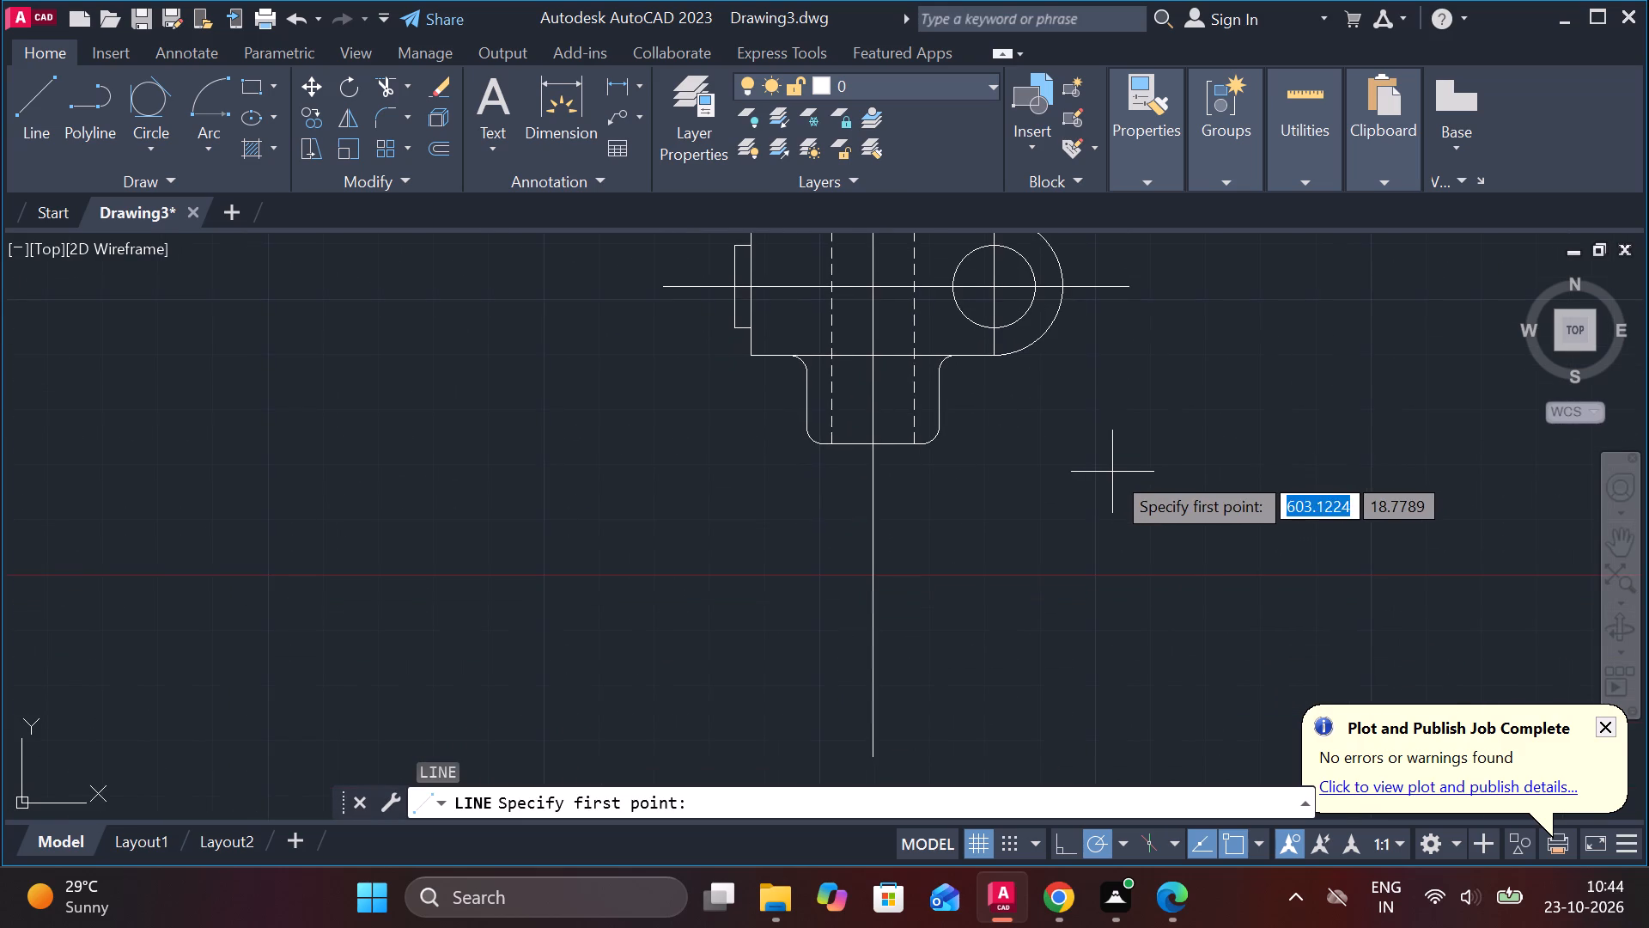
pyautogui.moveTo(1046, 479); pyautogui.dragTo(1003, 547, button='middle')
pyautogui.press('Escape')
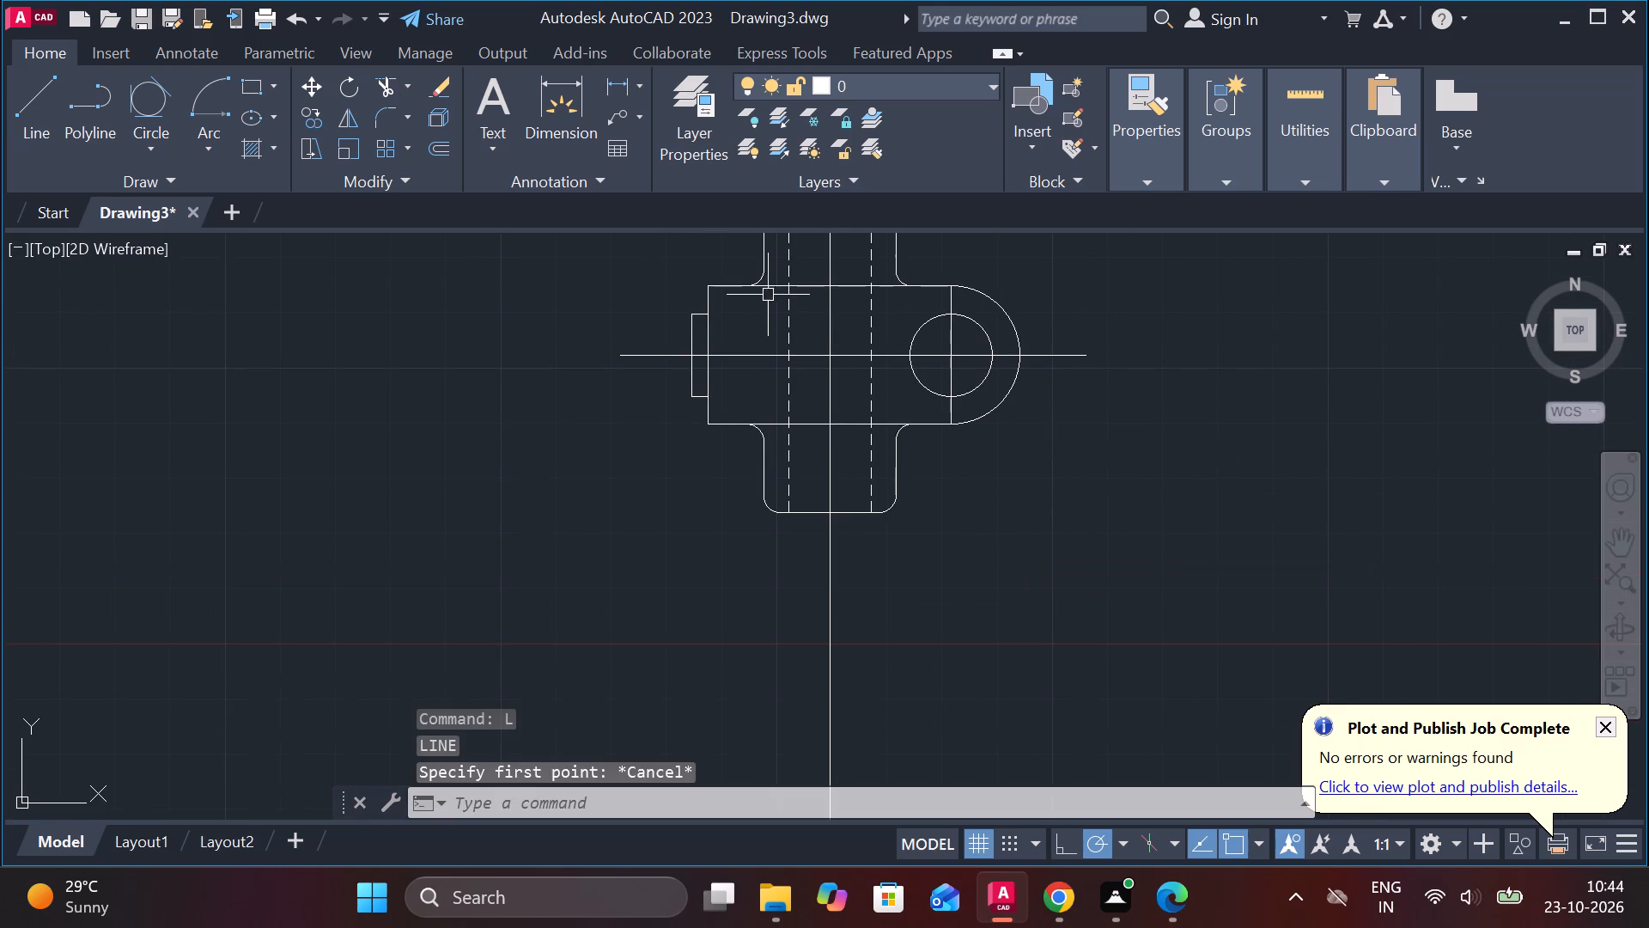
# Copy the round-ended body outline with its hole, fillets and end tab about 56 straight down along the vertical centre line.
pyautogui.click(644, 263)
pyautogui.click(1052, 445)
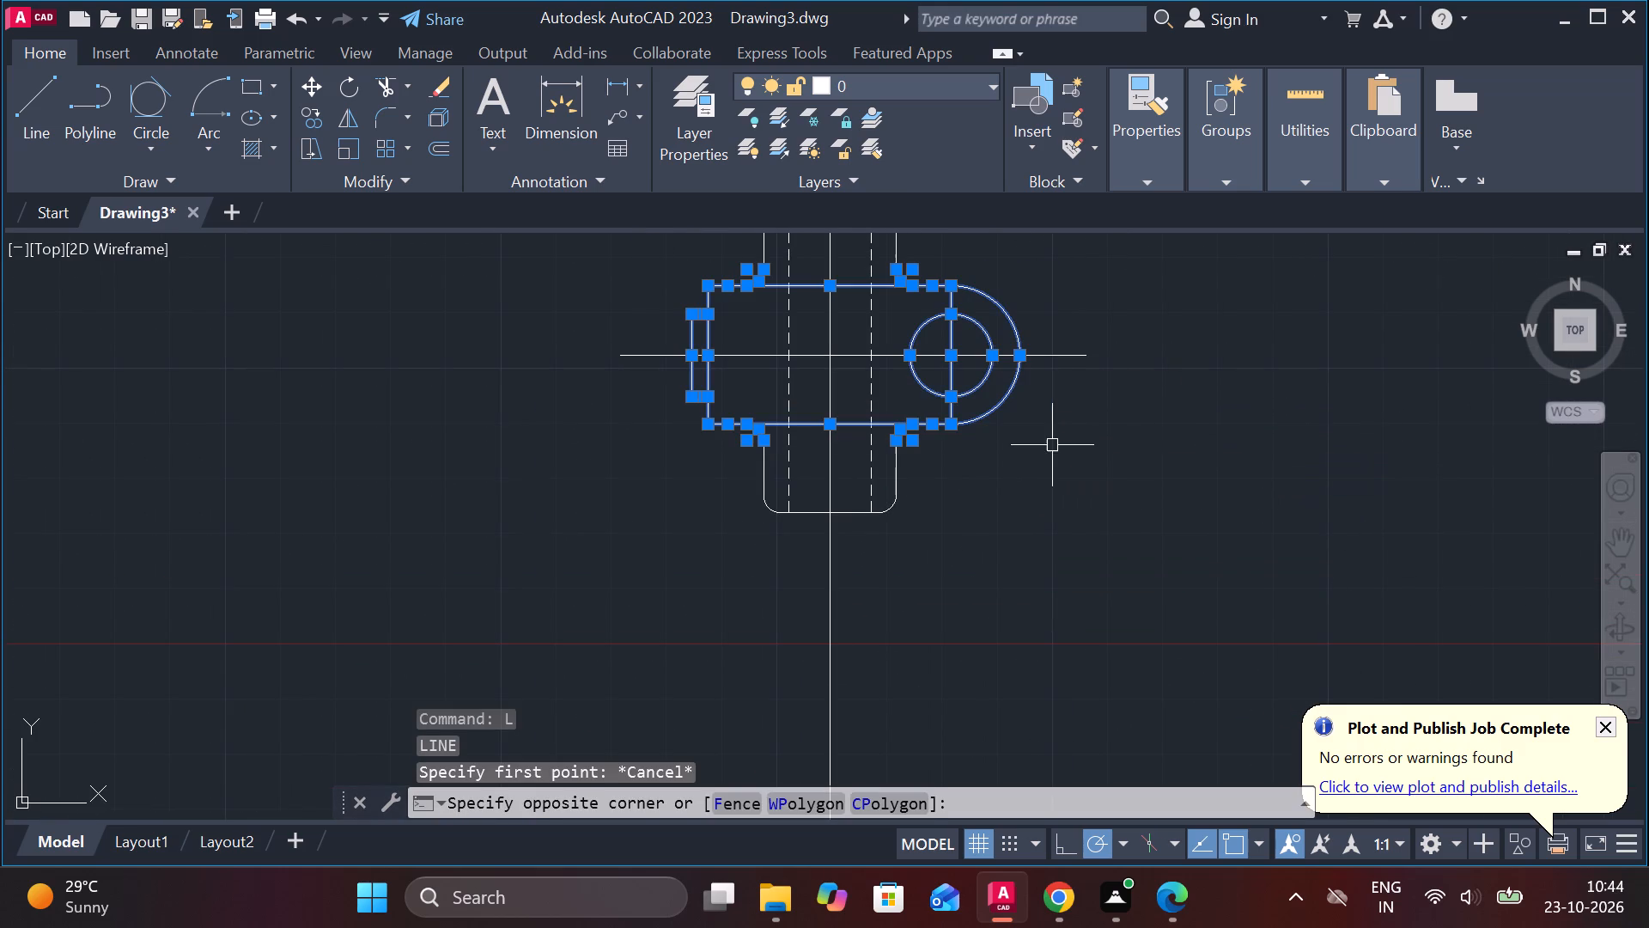
pyautogui.write('CO')
pyautogui.press('Return')
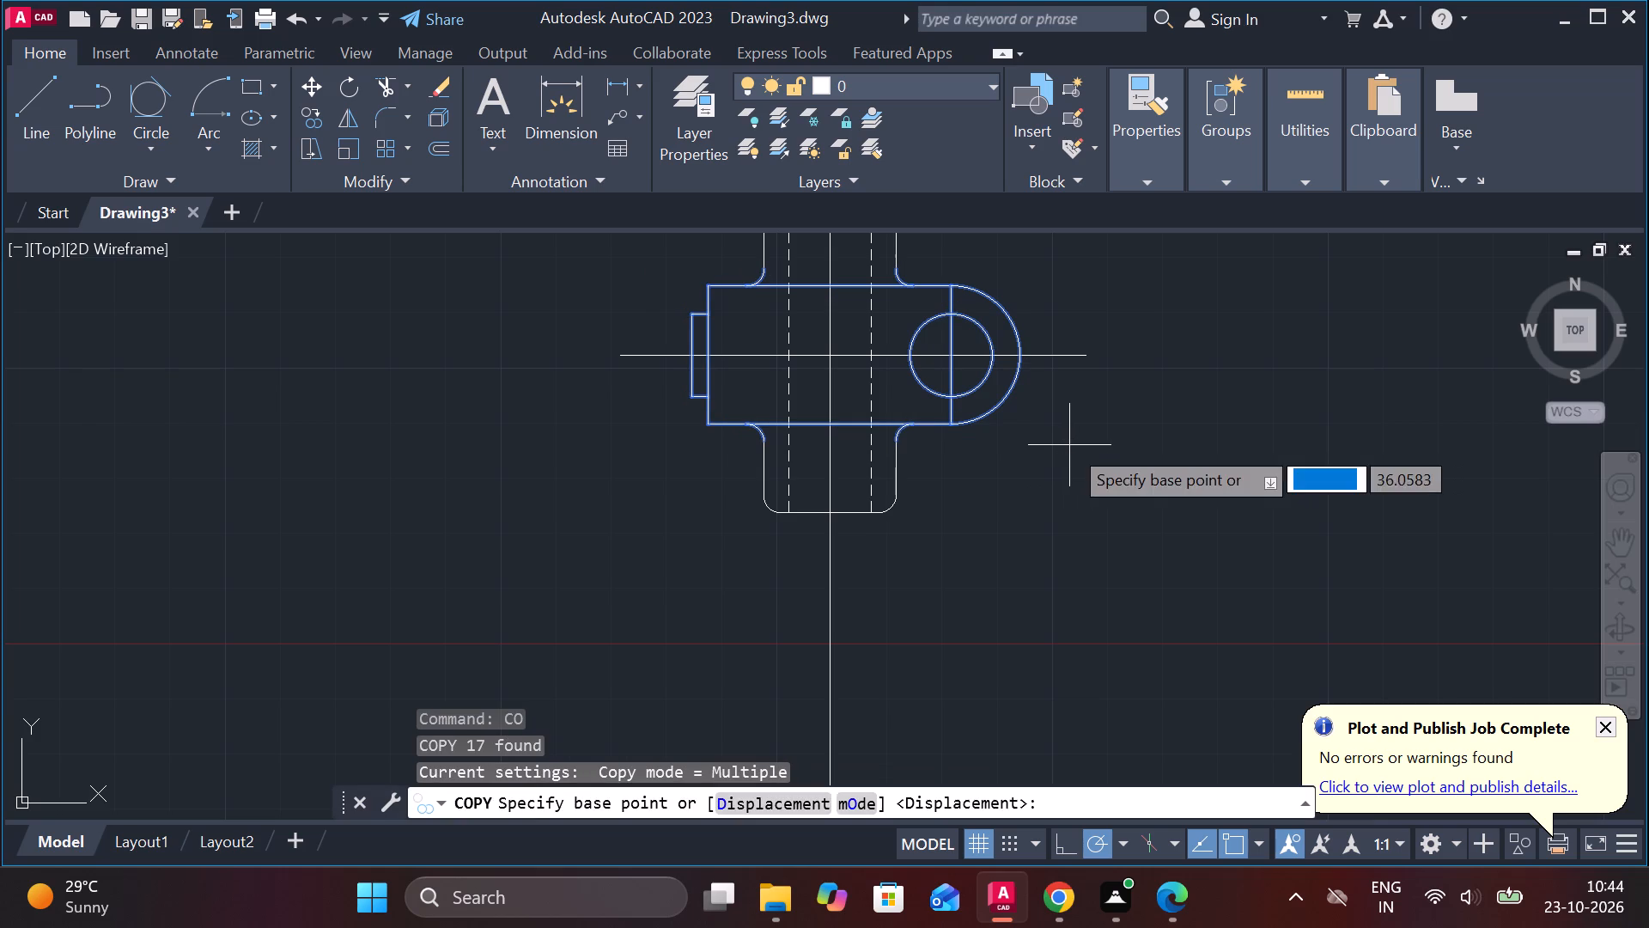
pyautogui.click(823, 363)
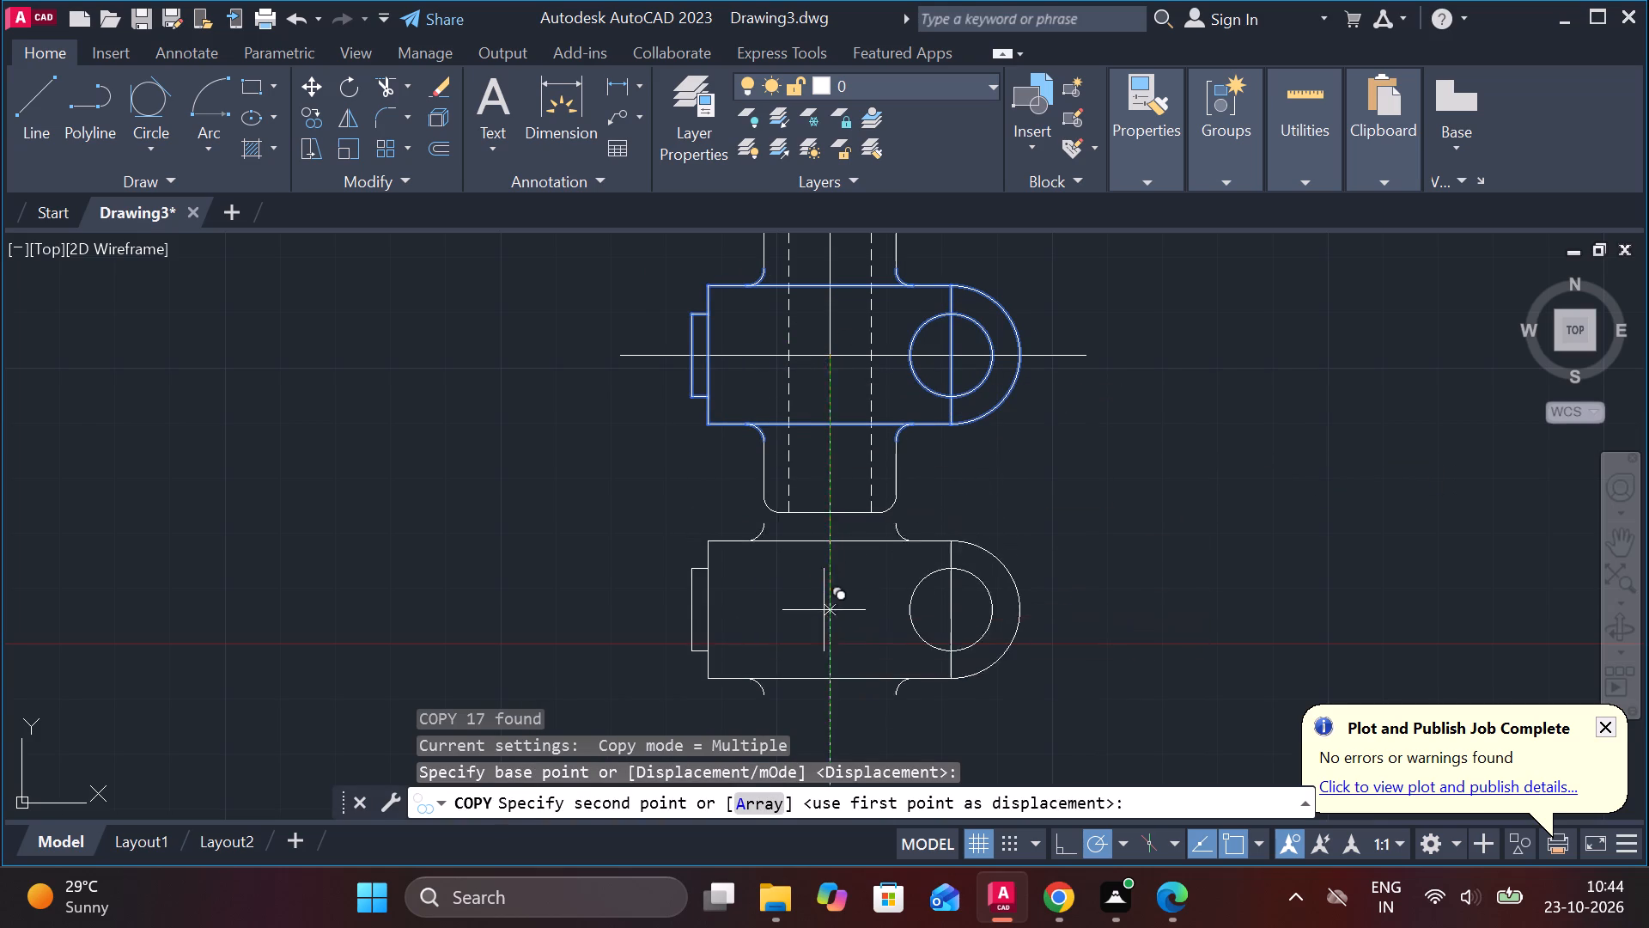
pyautogui.moveTo(823, 669); pyautogui.dragTo(819, 598, button='middle')
pyautogui.click(825, 594)
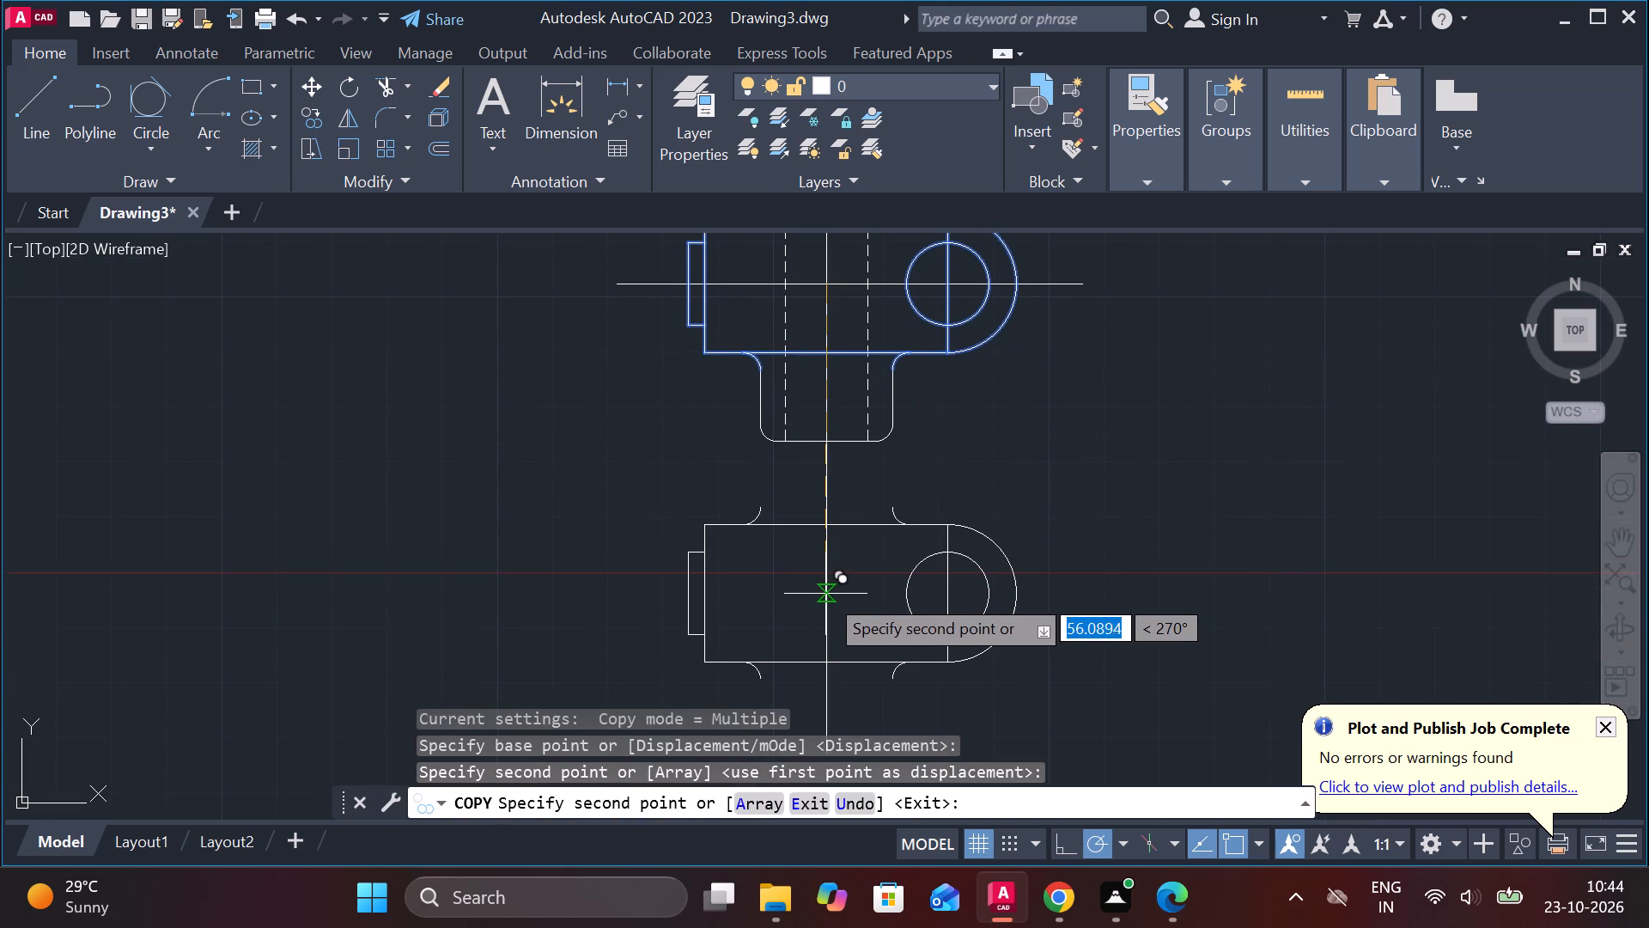
pyautogui.press('Escape')
pyautogui.moveTo(1059, 585); pyautogui.dragTo(1032, 585, button='middle')
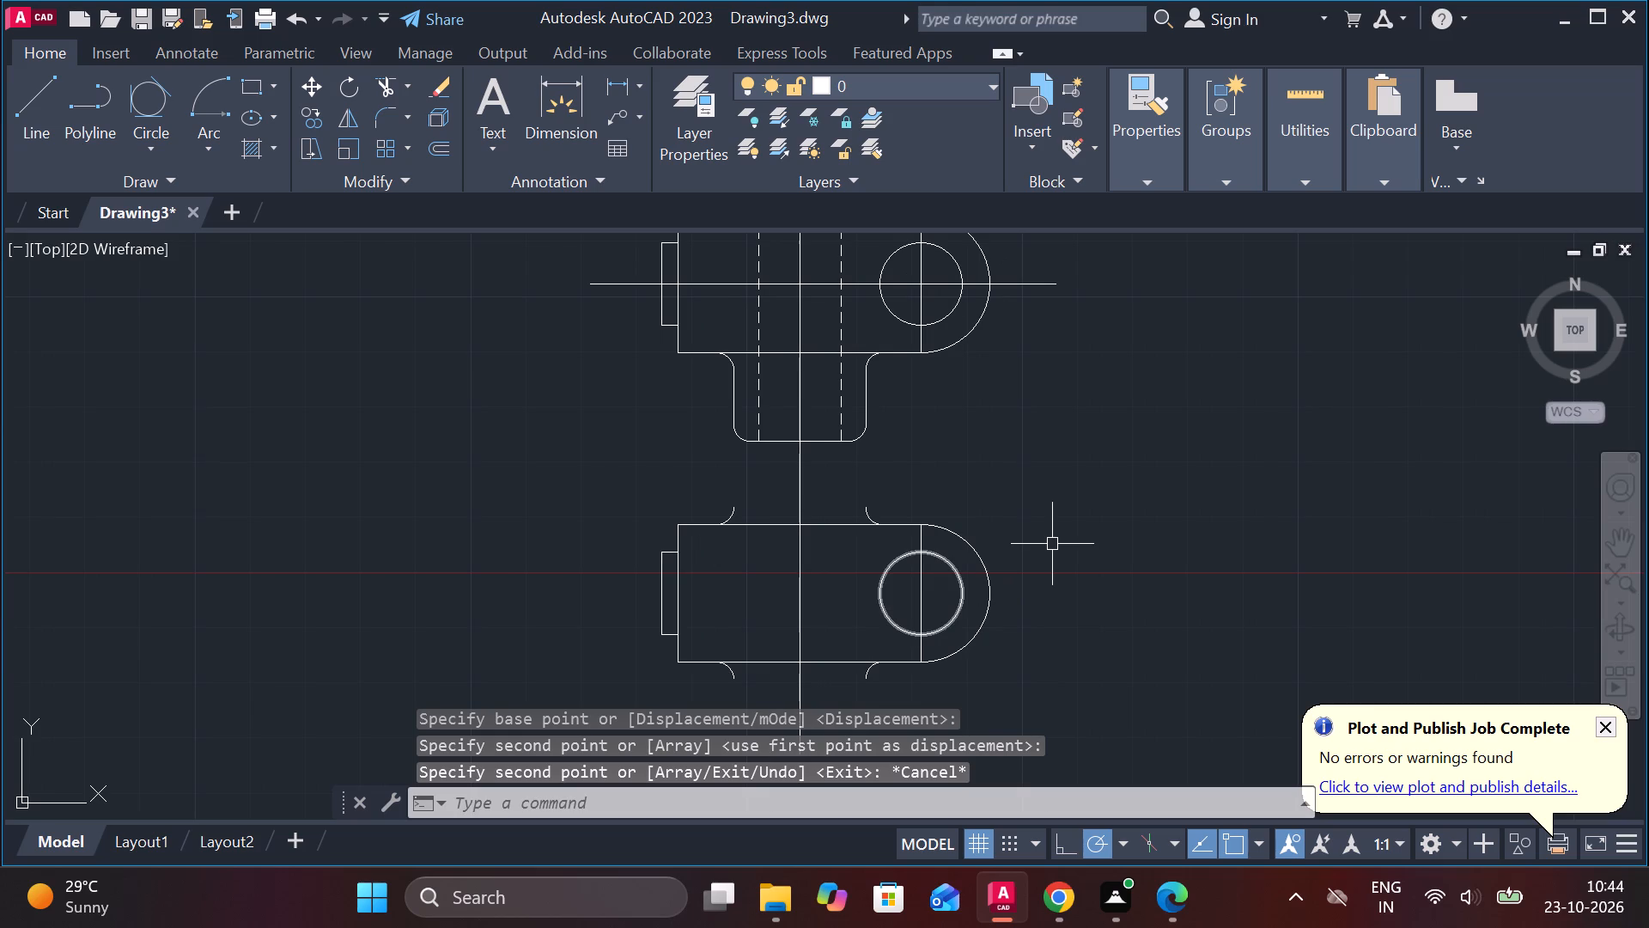
# Stretch the copied body's upper and lower edge lines horizontally to just past the rounded end.
pyautogui.press('l')
pyautogui.press('Escape')
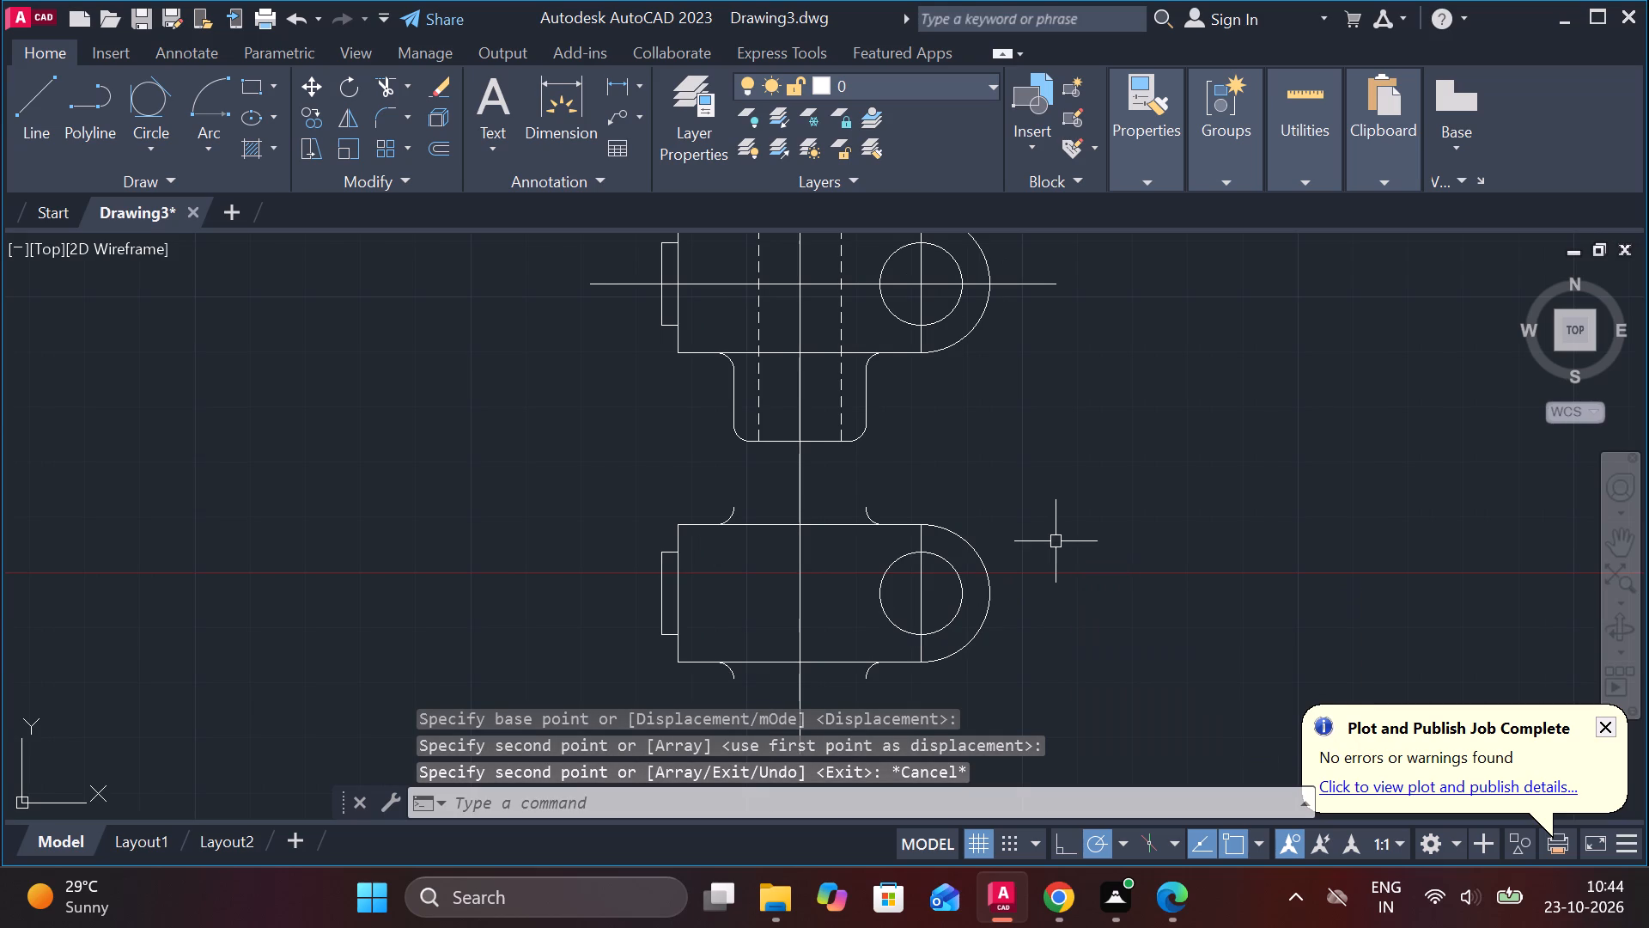
pyautogui.click(827, 525)
pyautogui.click(882, 526)
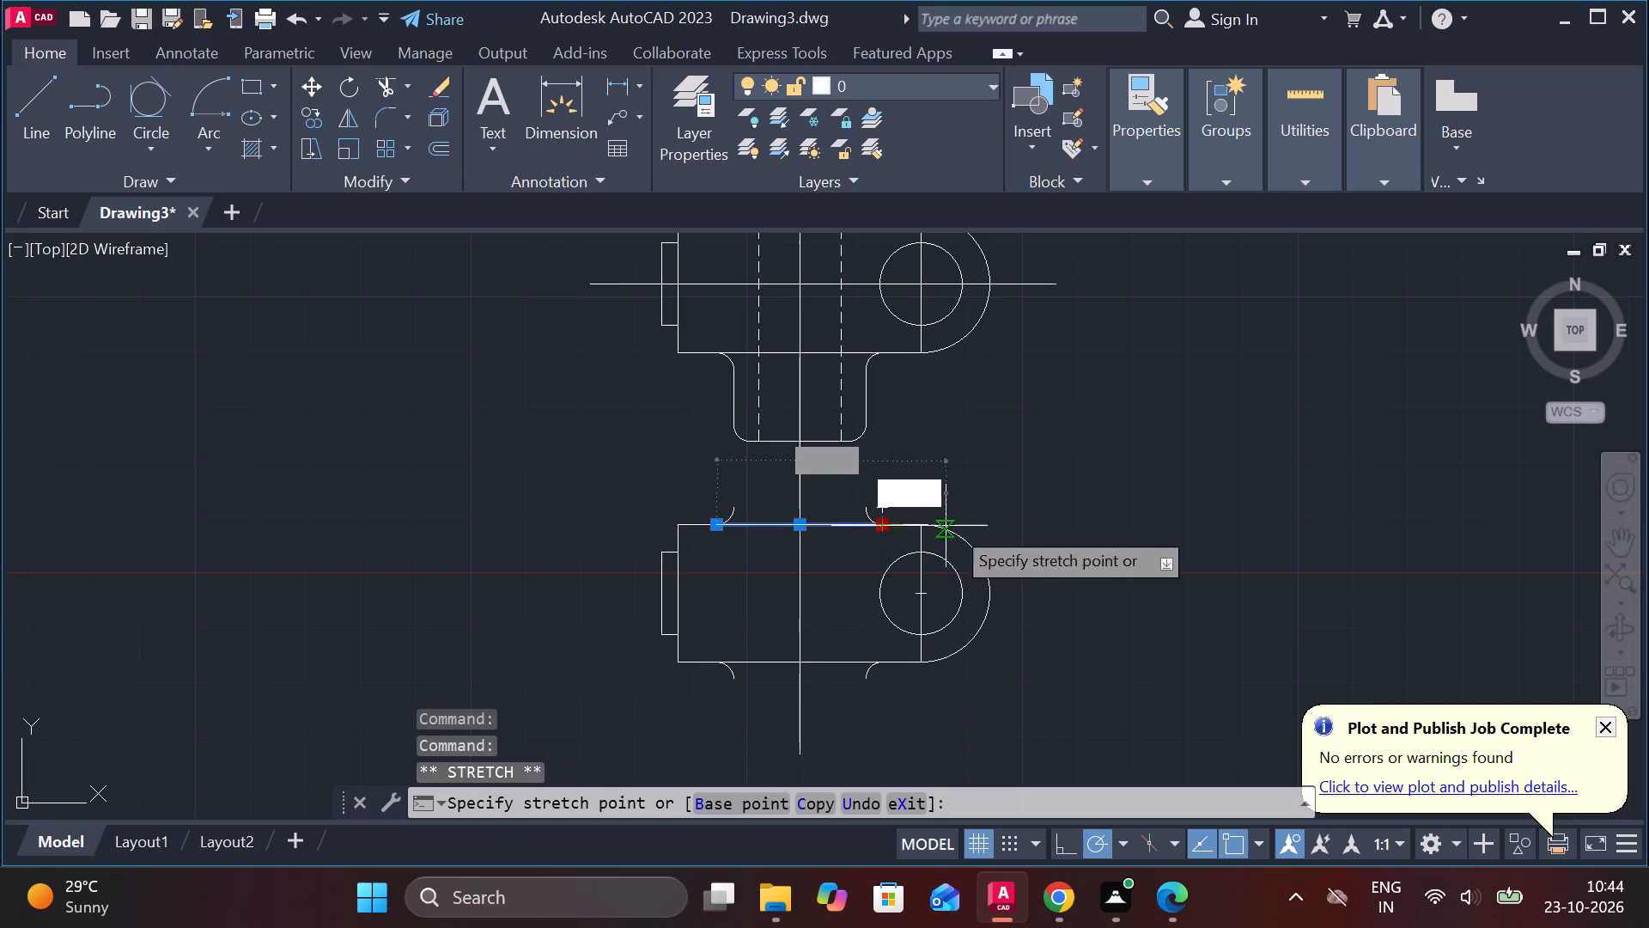
pyautogui.click(1031, 522)
pyautogui.press('Escape')
pyautogui.click(845, 662)
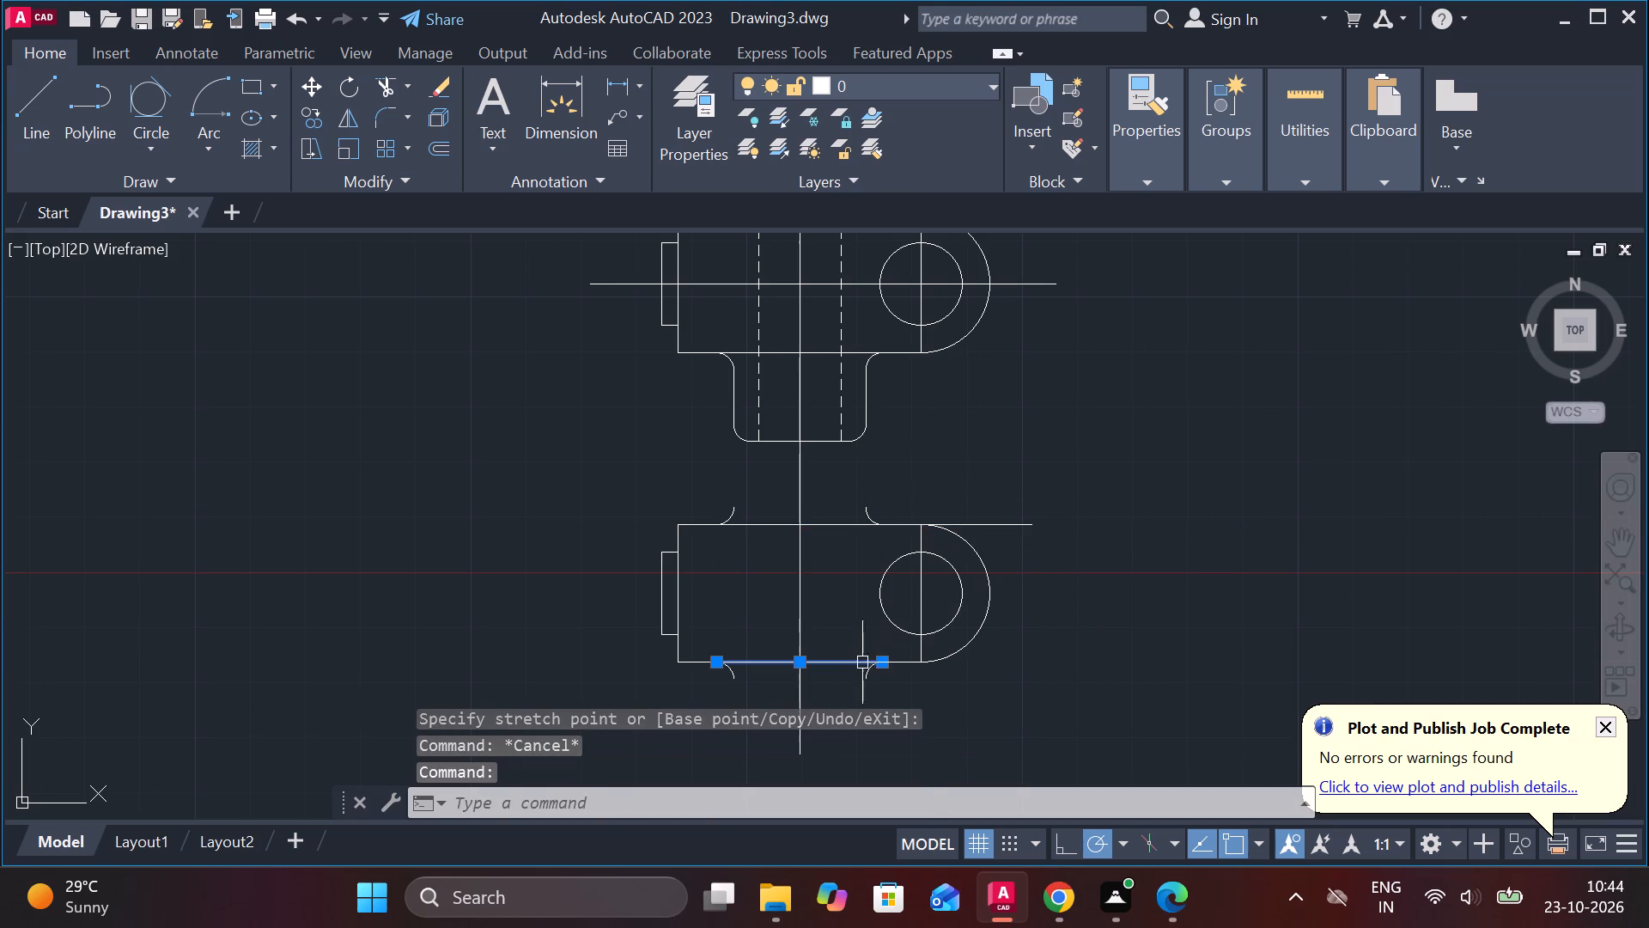
pyautogui.click(881, 662)
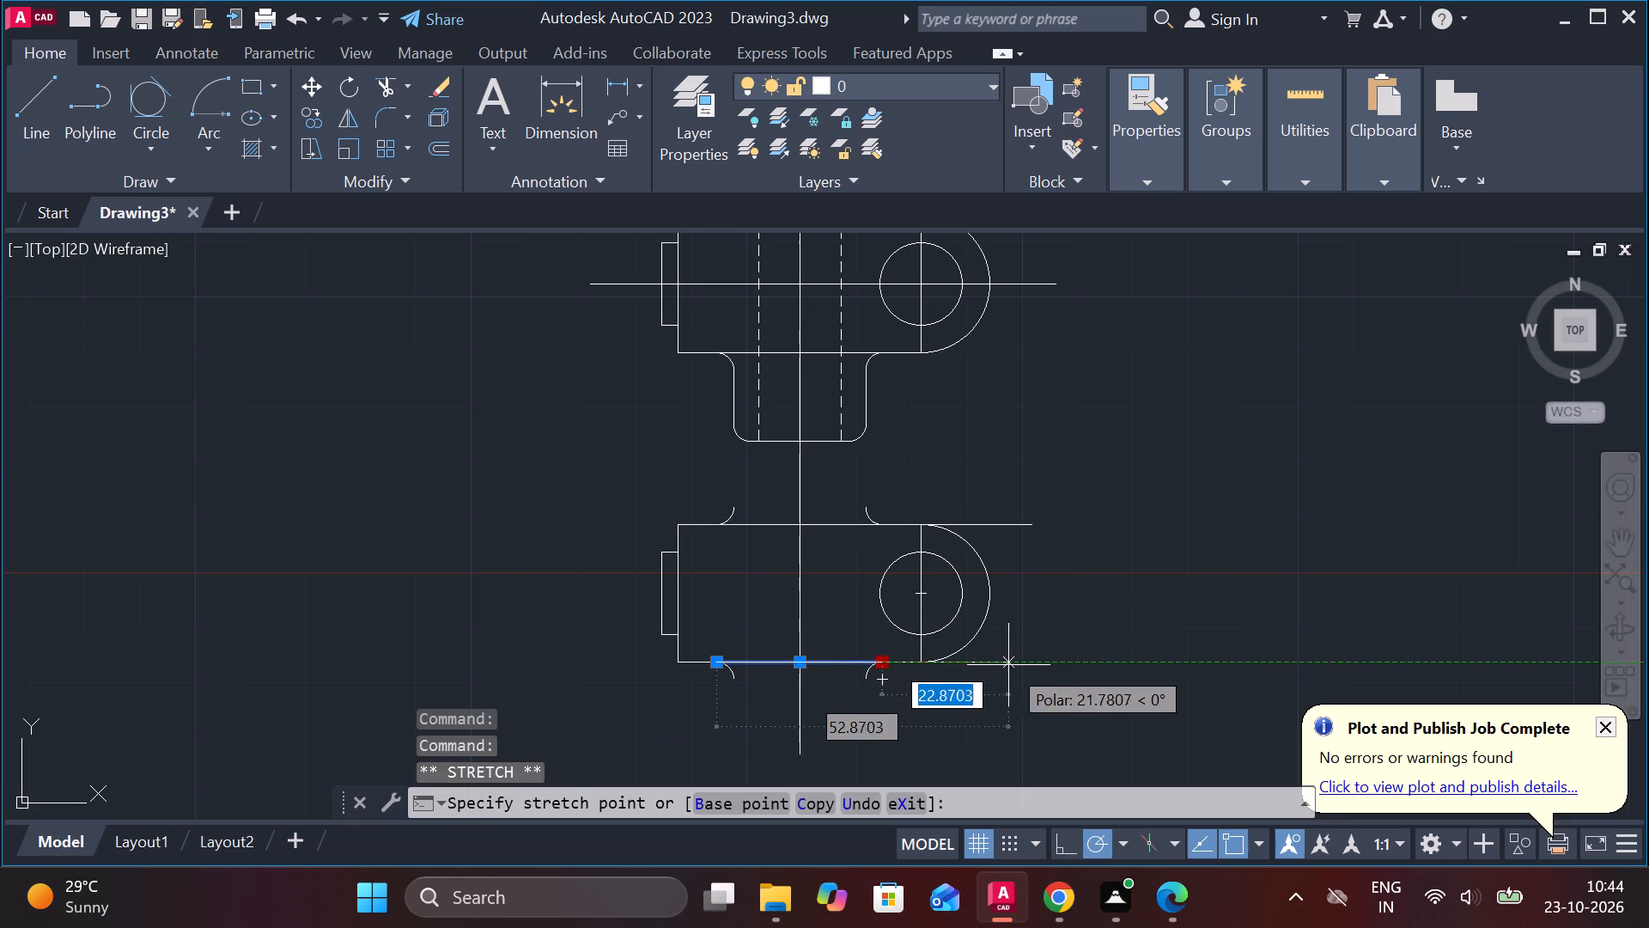
pyautogui.click(1042, 664)
pyautogui.press('Escape')
# Draw a vertical line through the copied rounded end's outermost point, extending past both the upper and lower edges.
pyautogui.press('l')
pyautogui.press('Return')
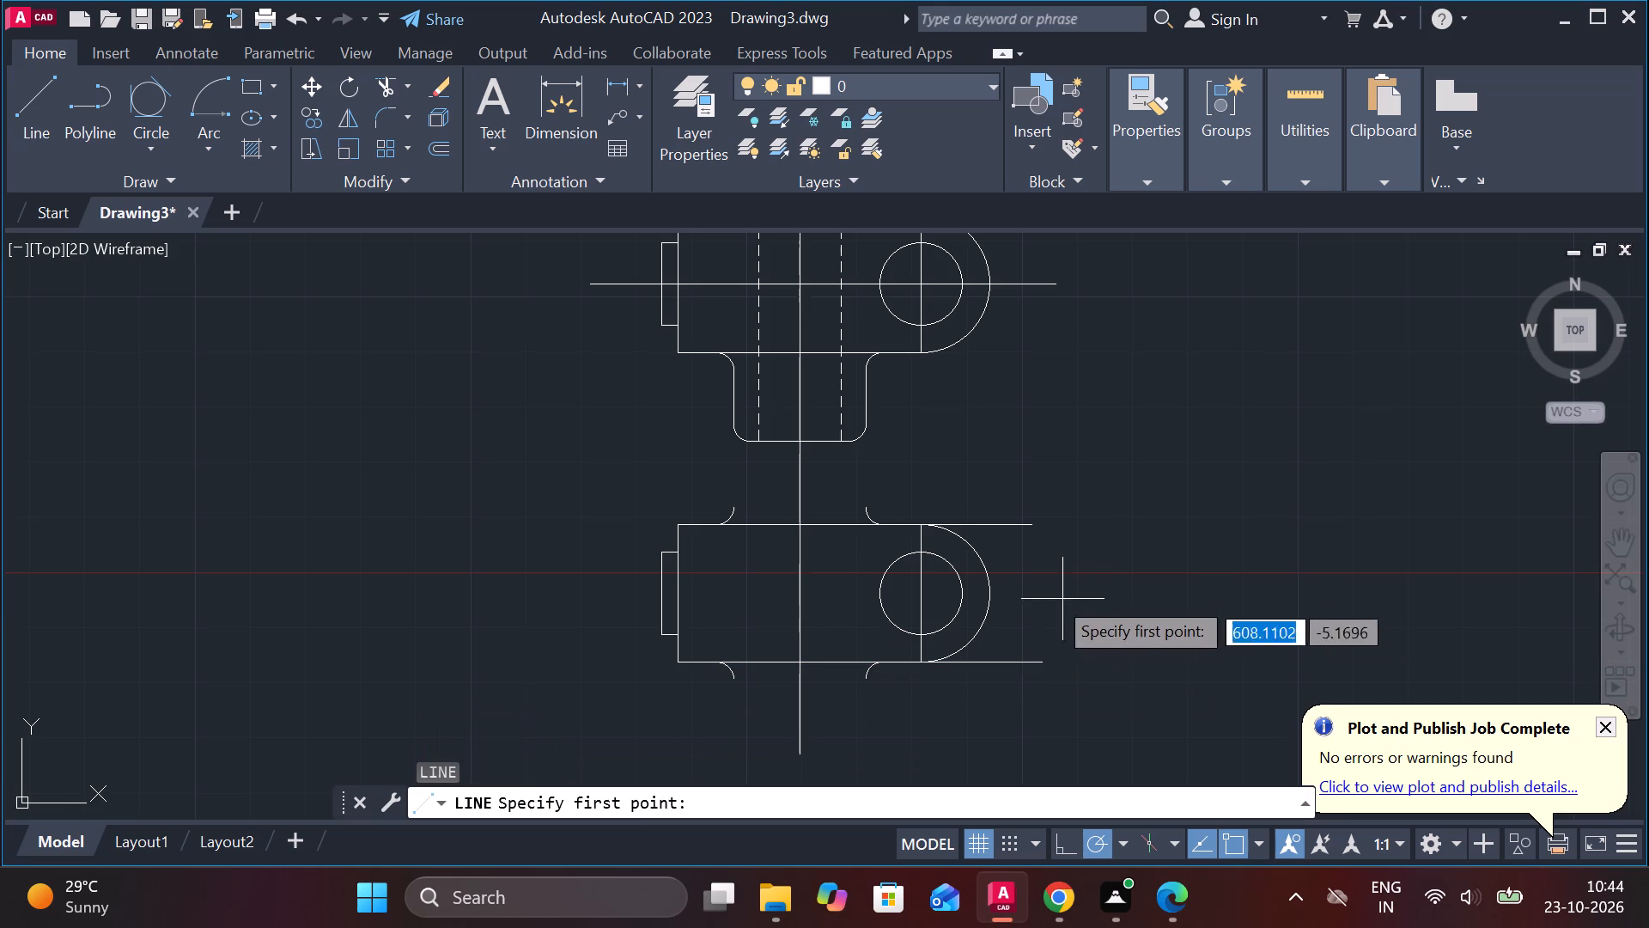
pyautogui.click(991, 594)
pyautogui.click(993, 497)
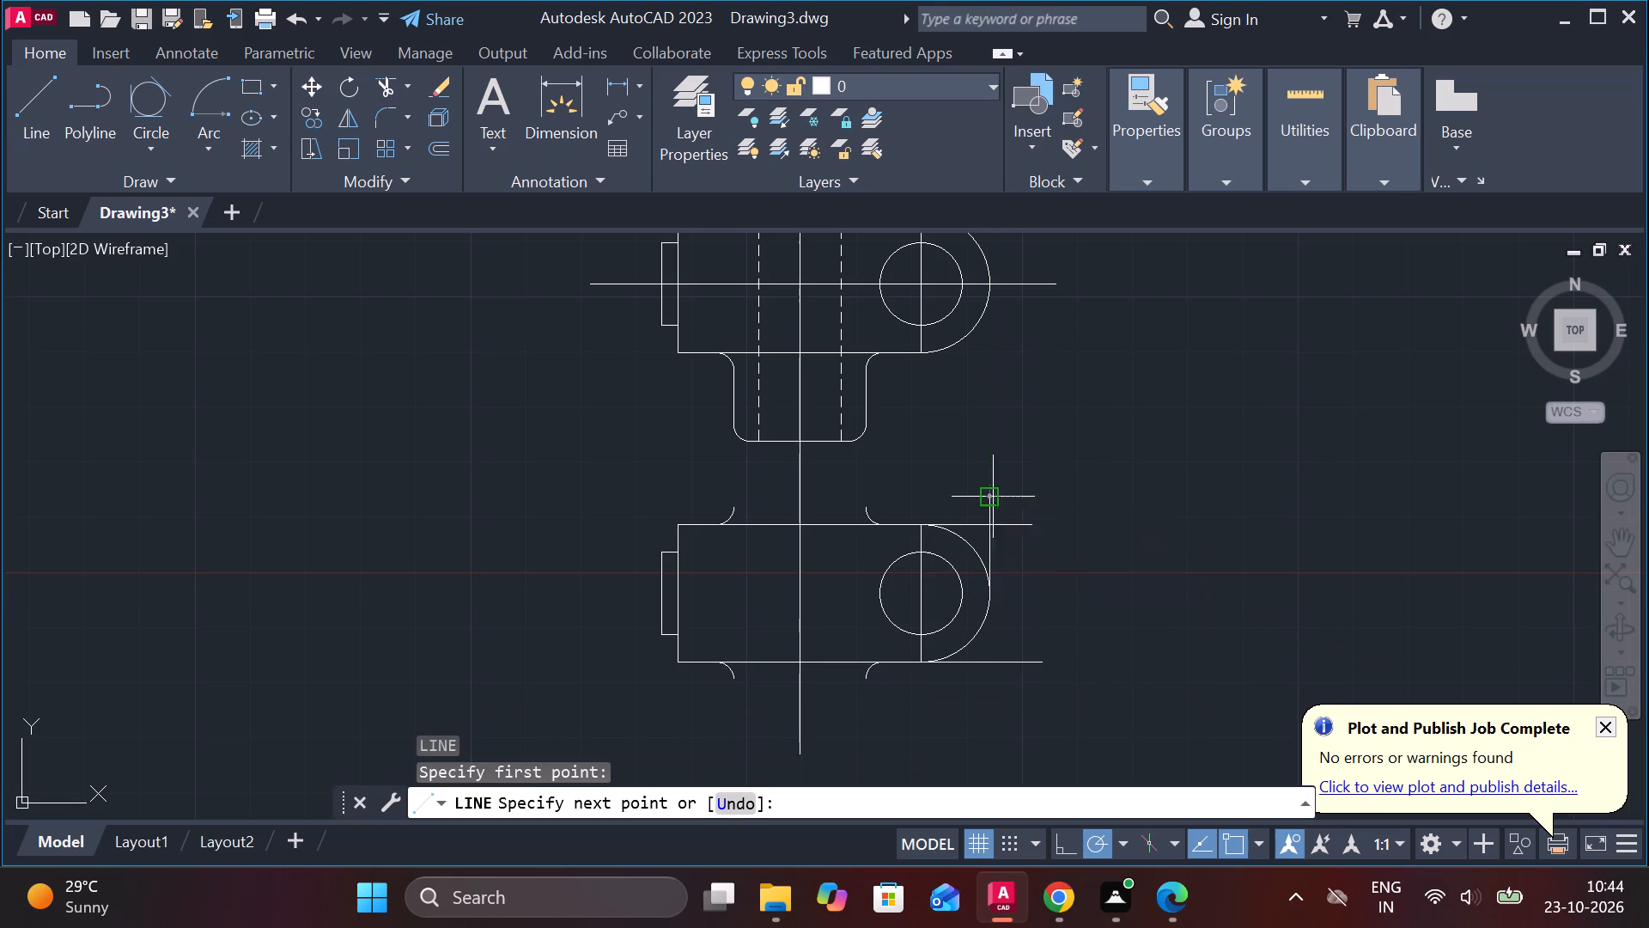
pyautogui.press('Escape')
pyautogui.click(992, 512)
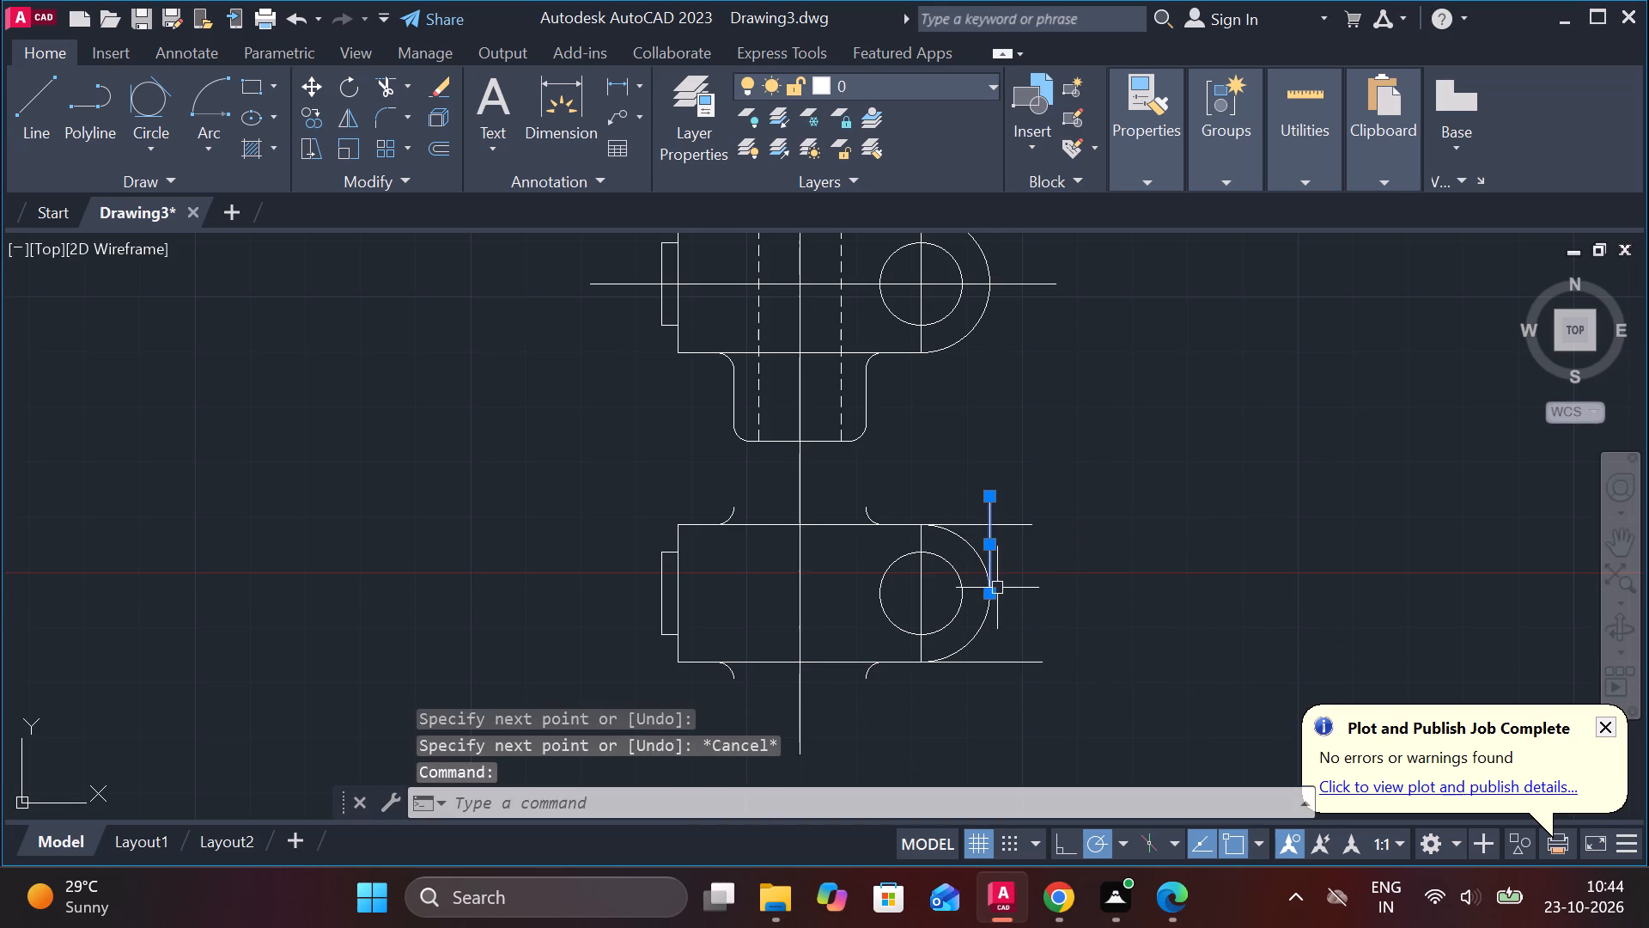
pyautogui.click(994, 590)
pyautogui.click(990, 715)
pyautogui.press('Escape')
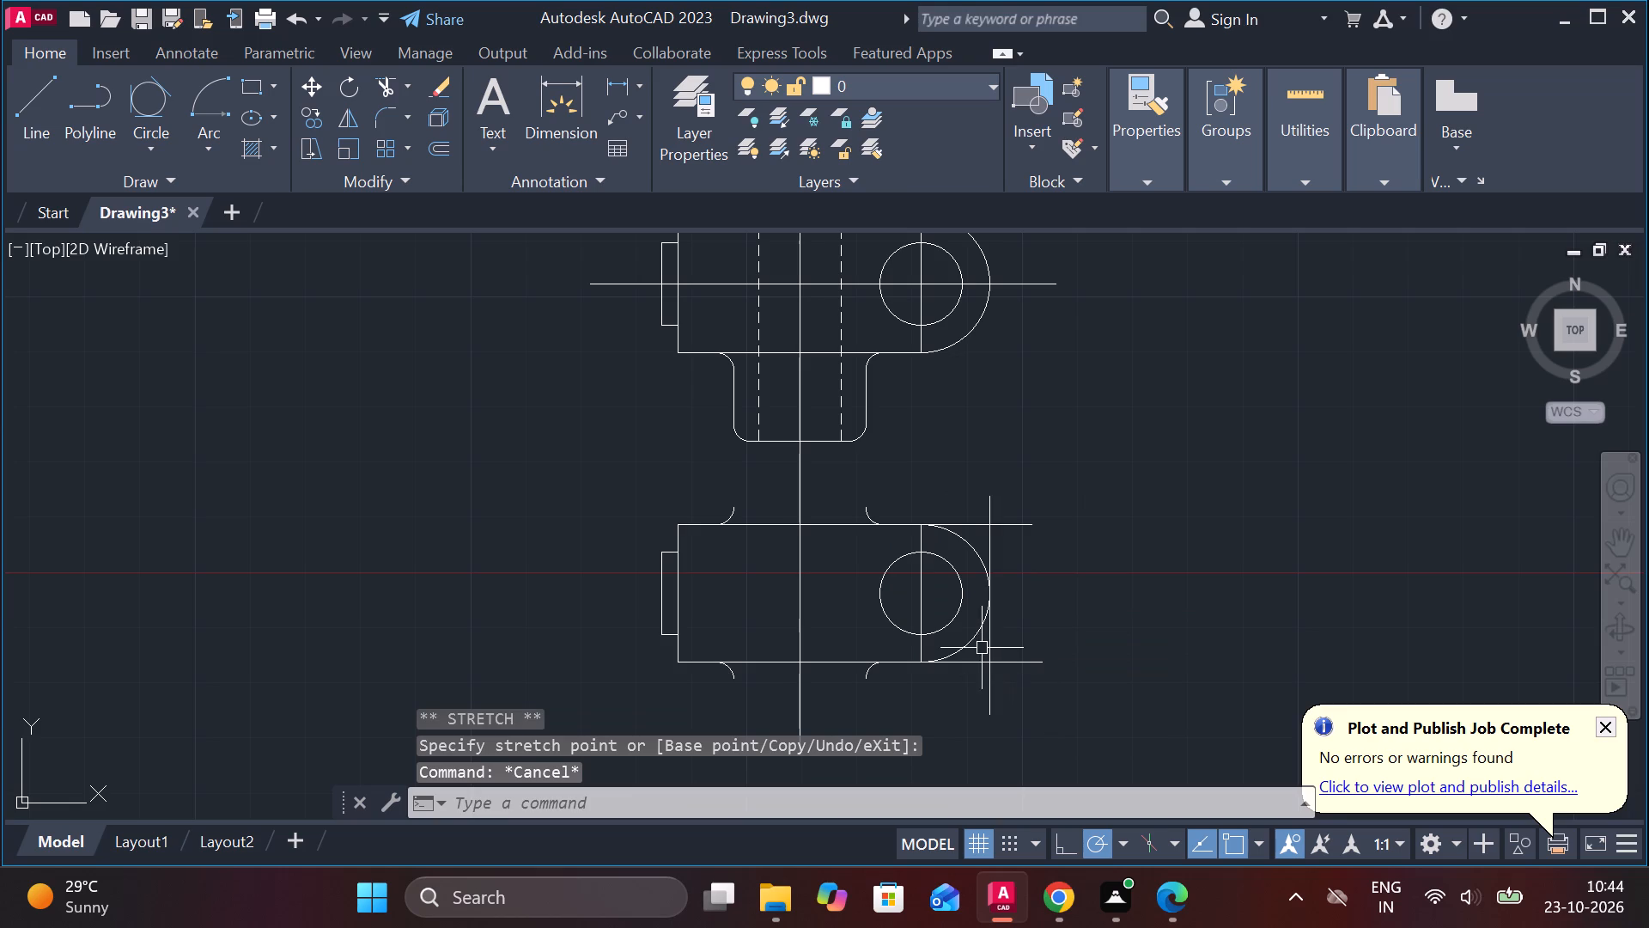
# Erase the rounded-end arc and the four fillet arcs from the copied view.
pyautogui.click(959, 648)
pyautogui.write('E')
pyautogui.press('space')
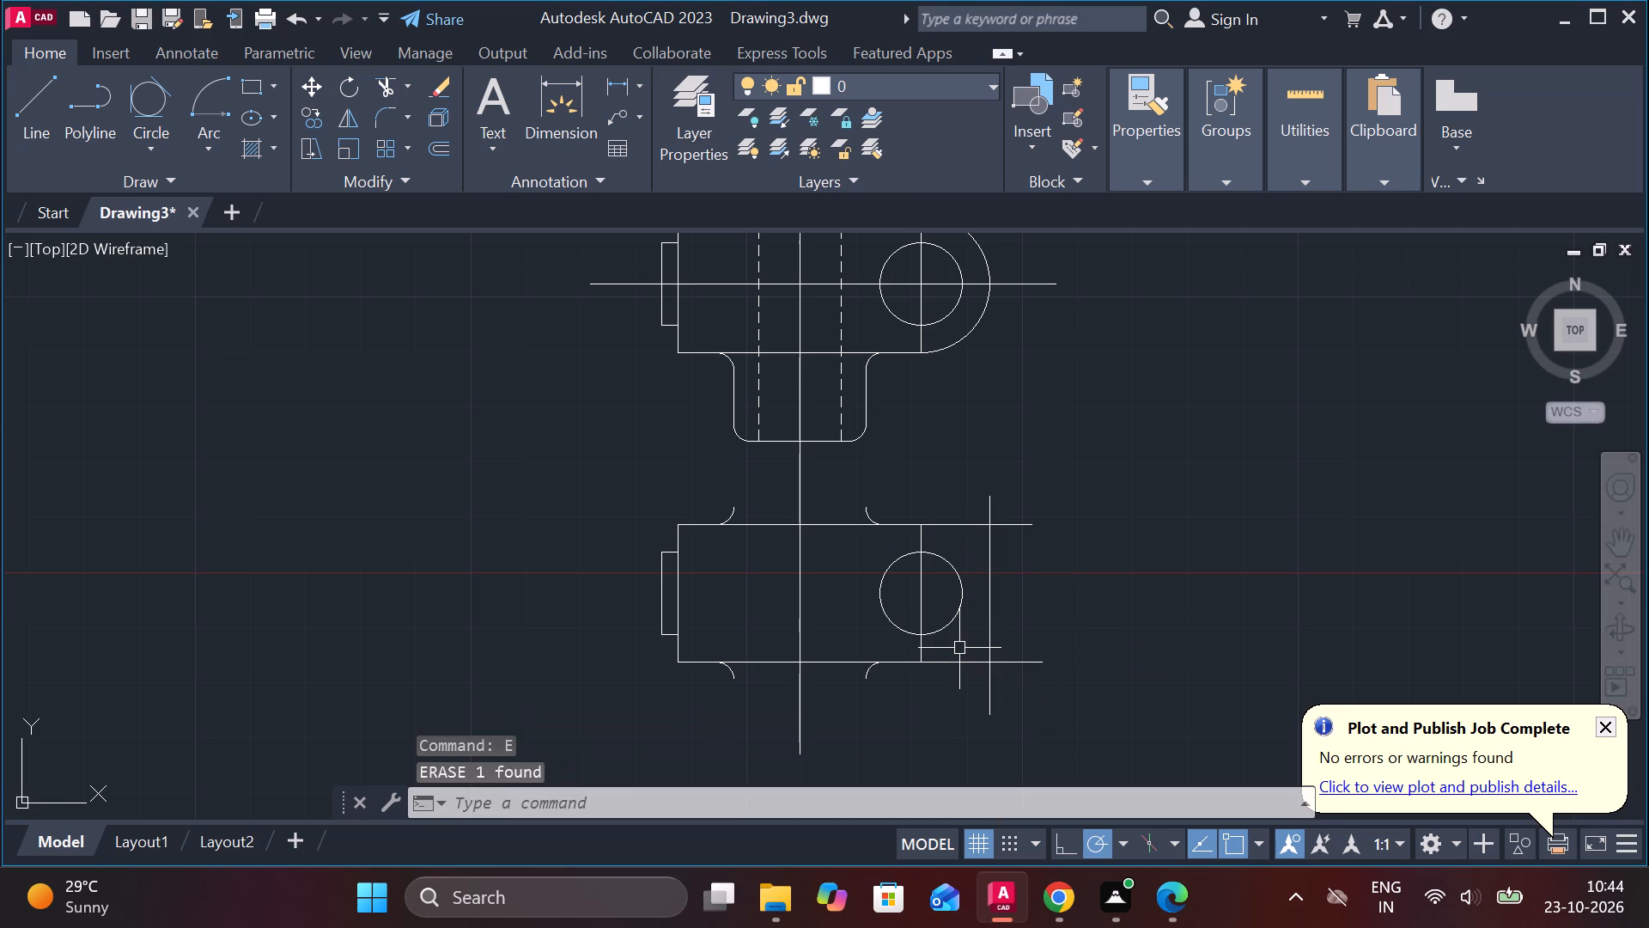
pyautogui.click(871, 511)
pyautogui.click(873, 673)
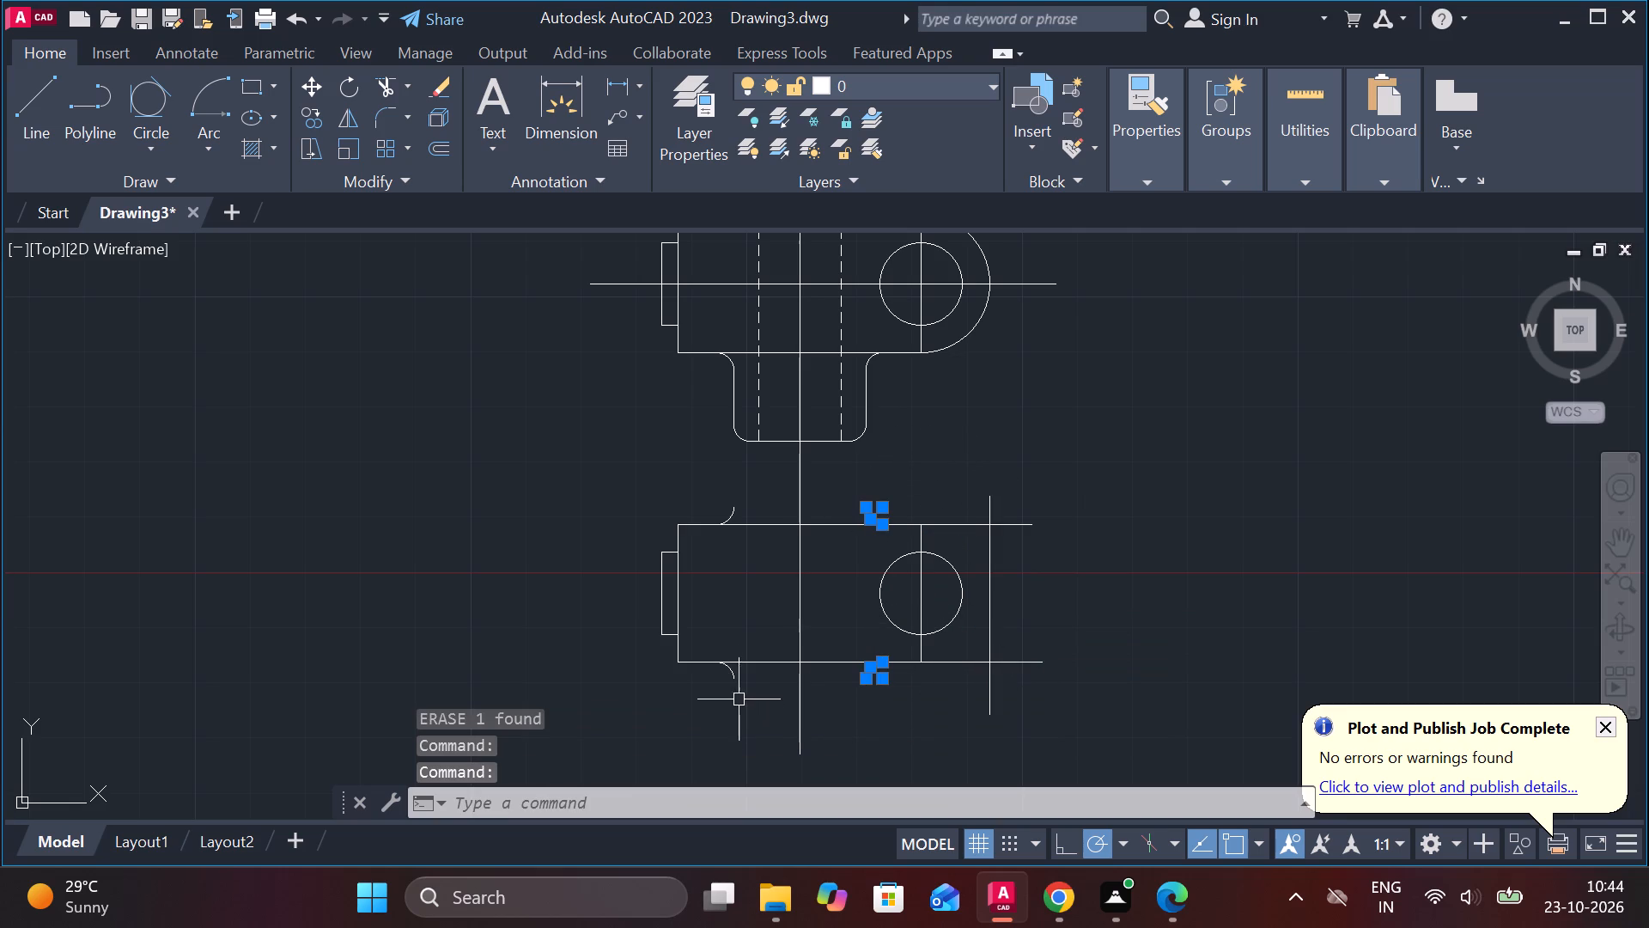
pyautogui.click(737, 681)
pyautogui.click(733, 511)
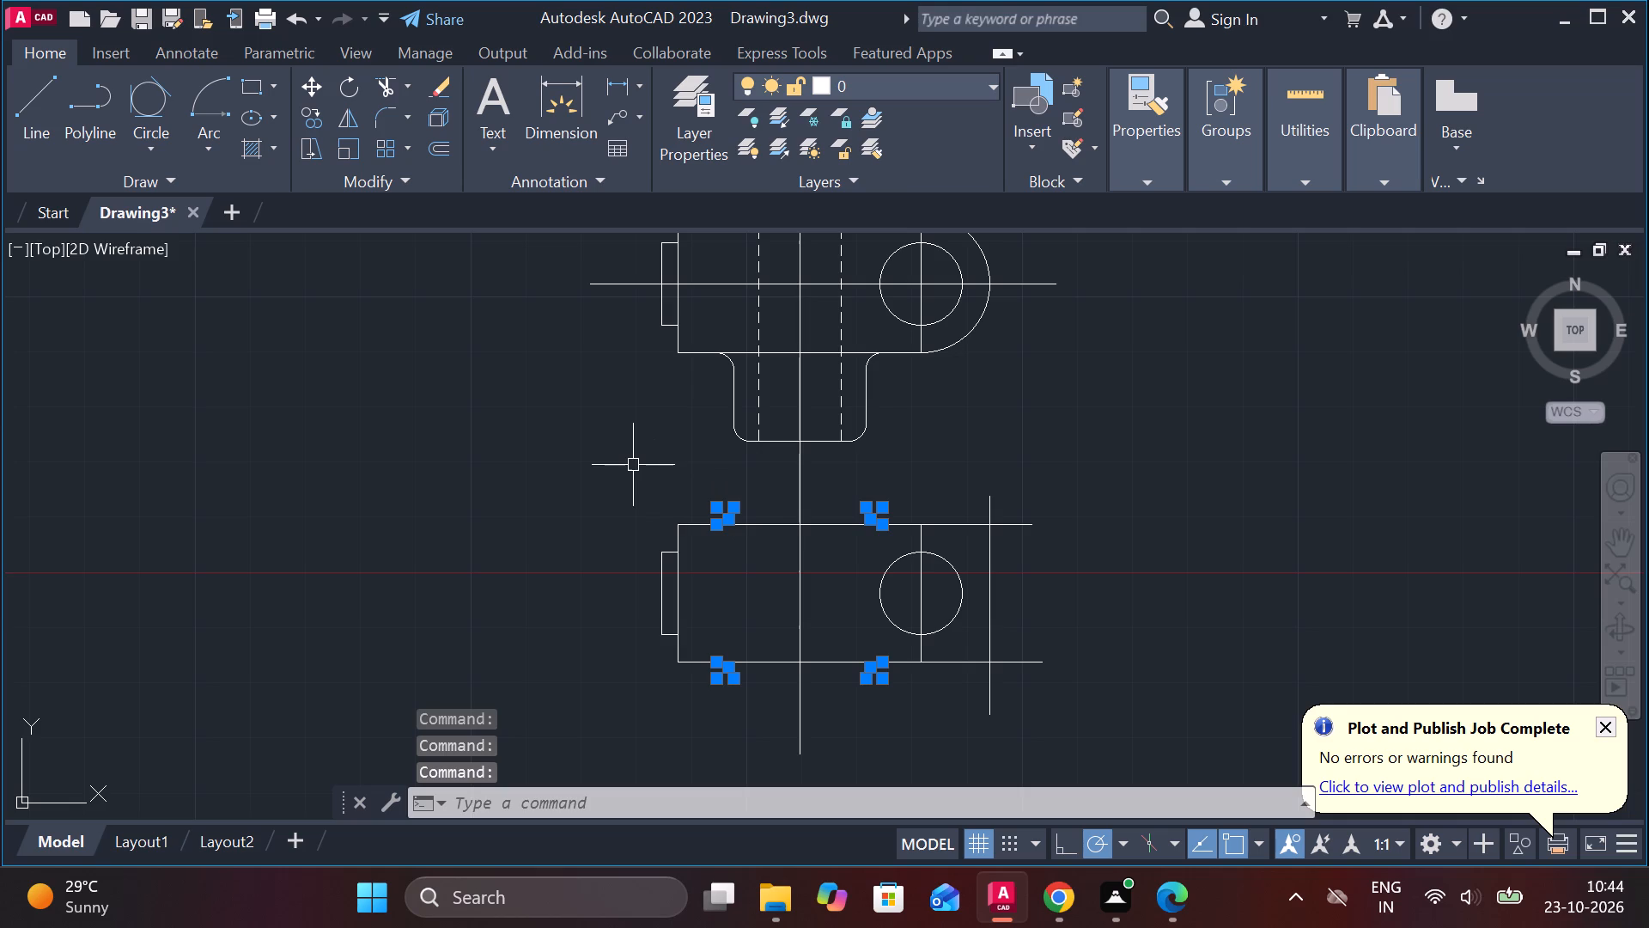
pyautogui.write('E')
pyautogui.press('space')
# Trim the overhanging ends of the edge lines and the new vertical line to give the copied body a square end.
pyautogui.write('TR')
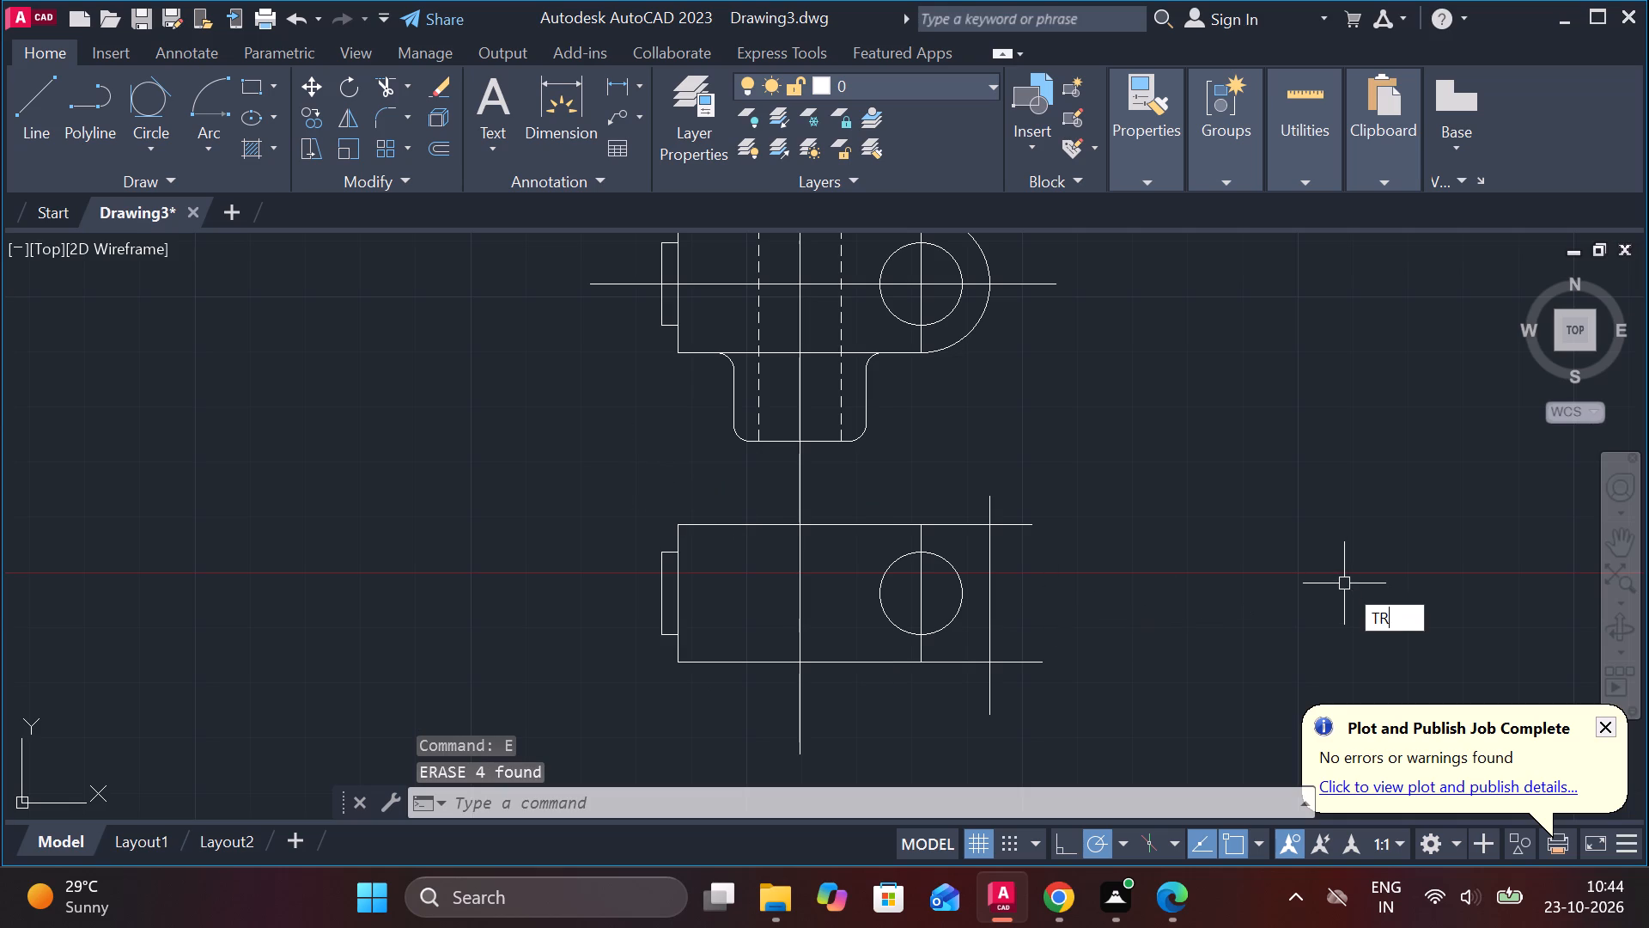
pyautogui.press('space')
pyautogui.moveTo(968, 479); pyautogui.dragTo(1033, 556)
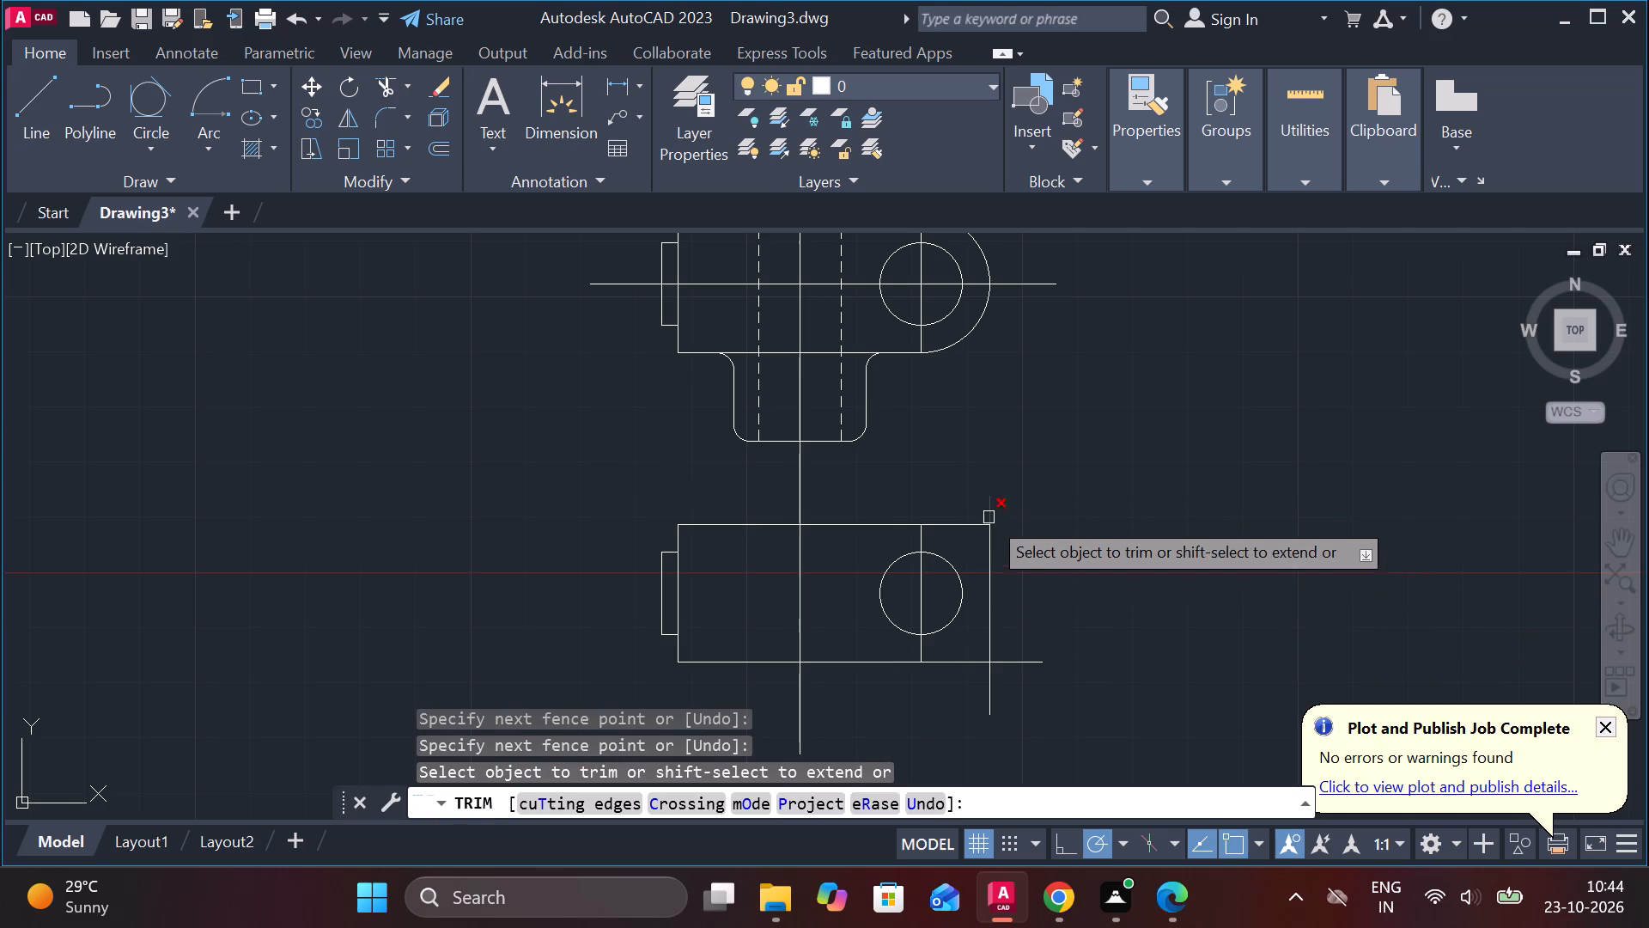
pyautogui.click(989, 510)
pyautogui.moveTo(1062, 641); pyautogui.dragTo(979, 715)
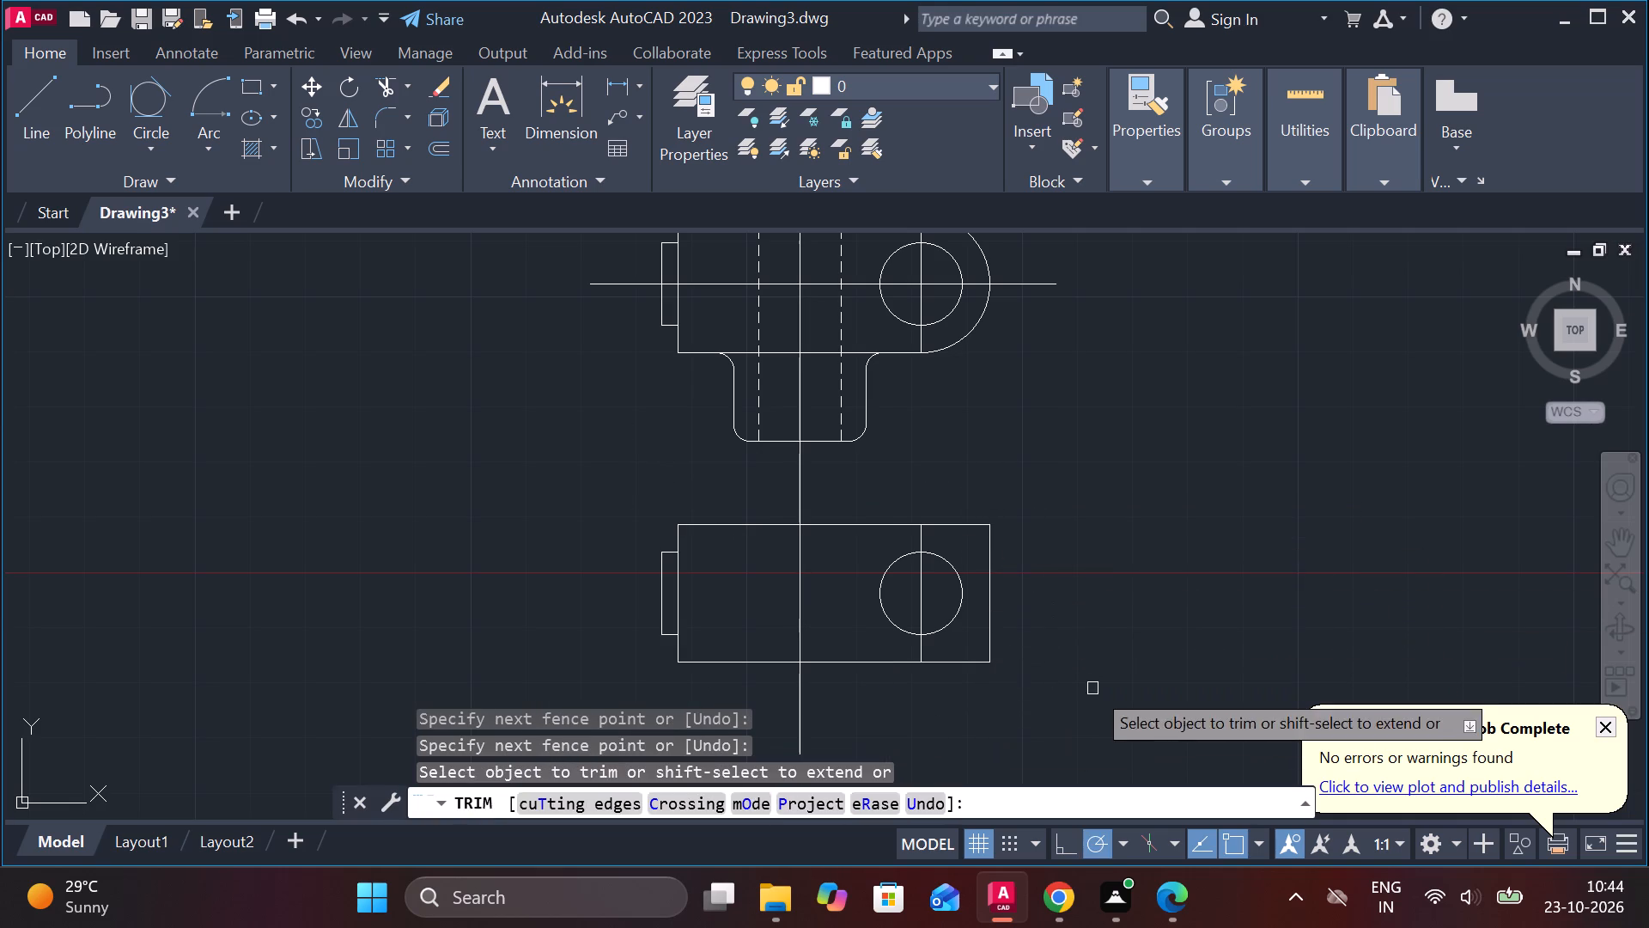
pyautogui.moveTo(1025, 600); pyautogui.dragTo(1011, 592, button='middle')
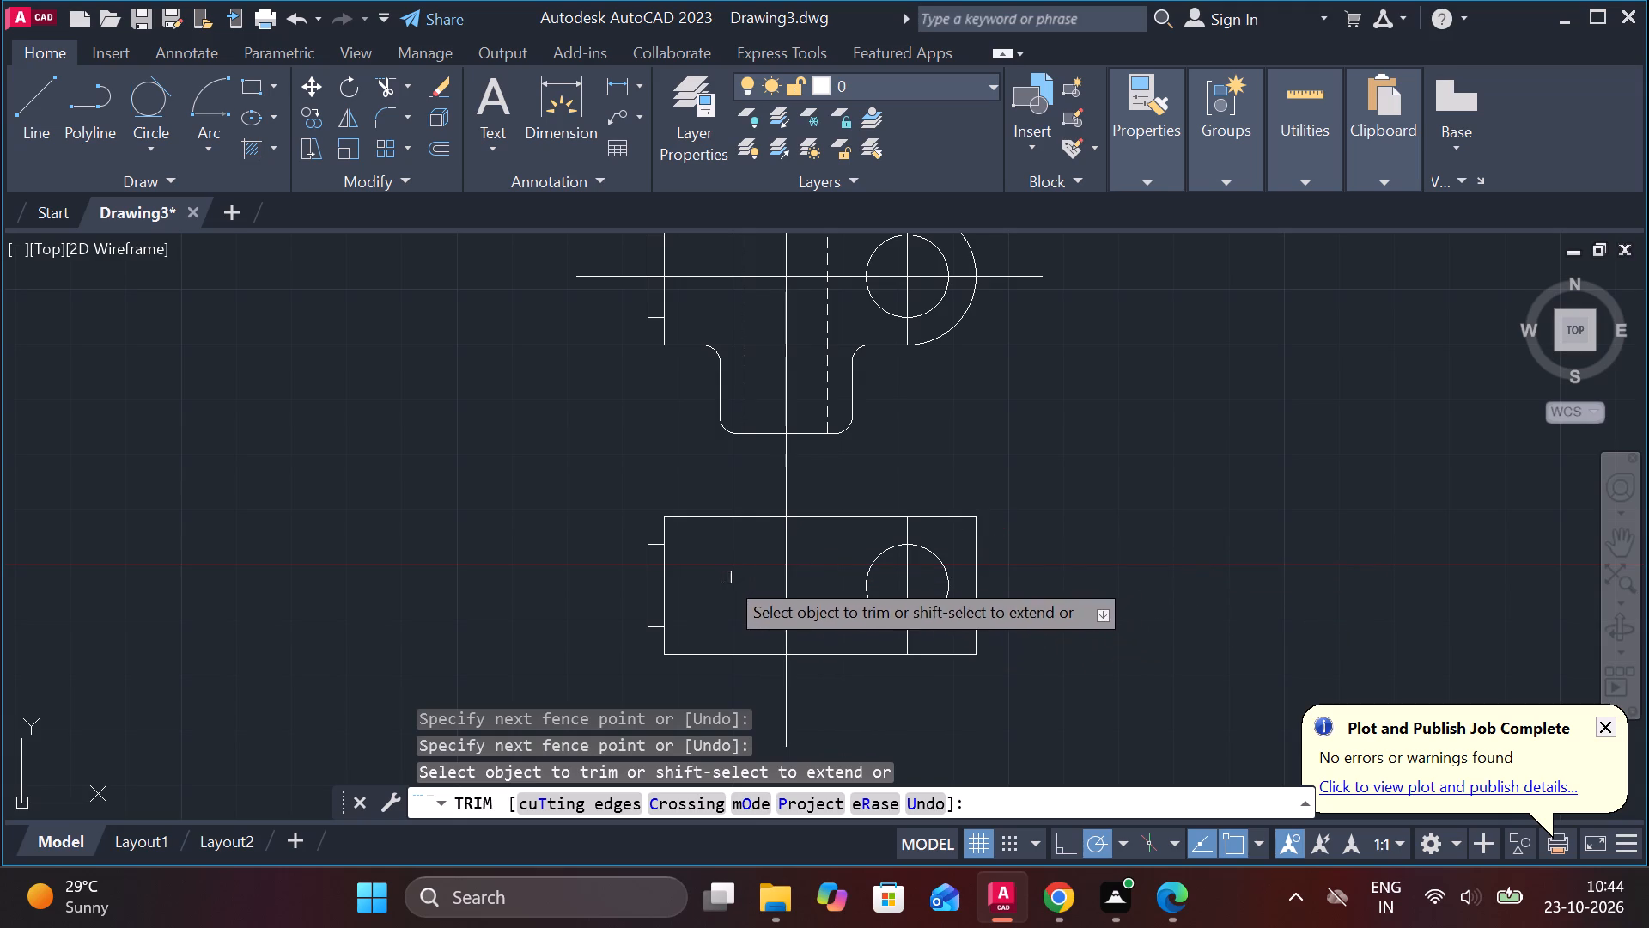
pyautogui.press('Escape')
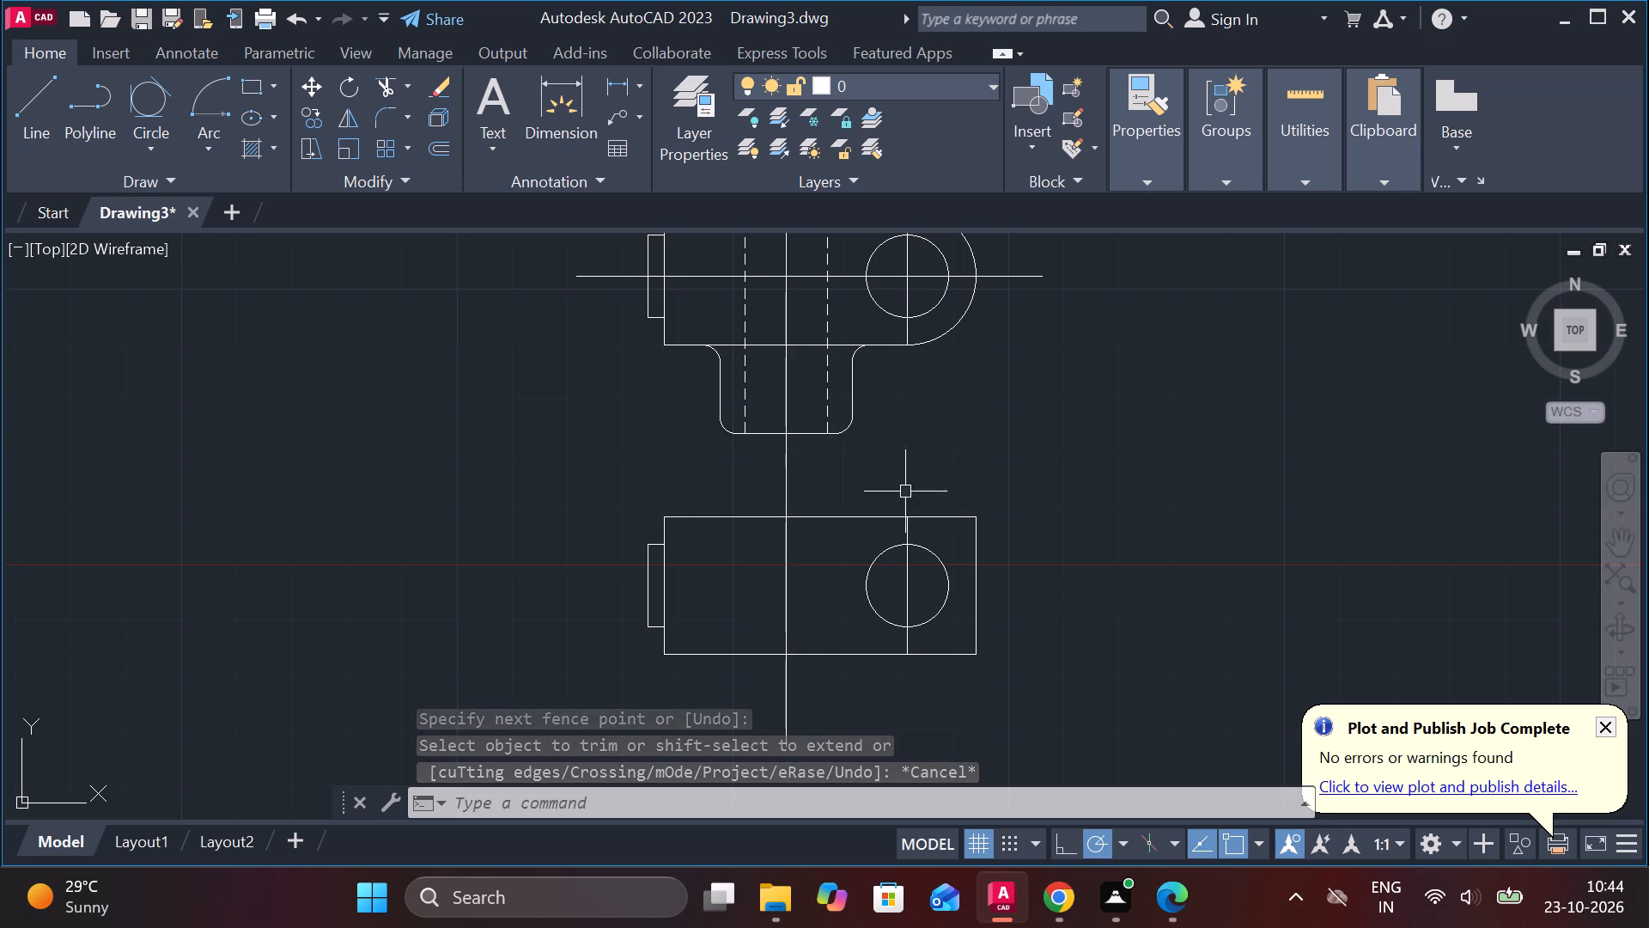
# Draw a rectangle 14 long and 6 high in lines inside the upper view's flat left end, starting 3 above the centre line.
pyautogui.moveTo(816, 446); pyautogui.dragTo(843, 577, button='middle')
pyautogui.scroll(2, 709, 412)
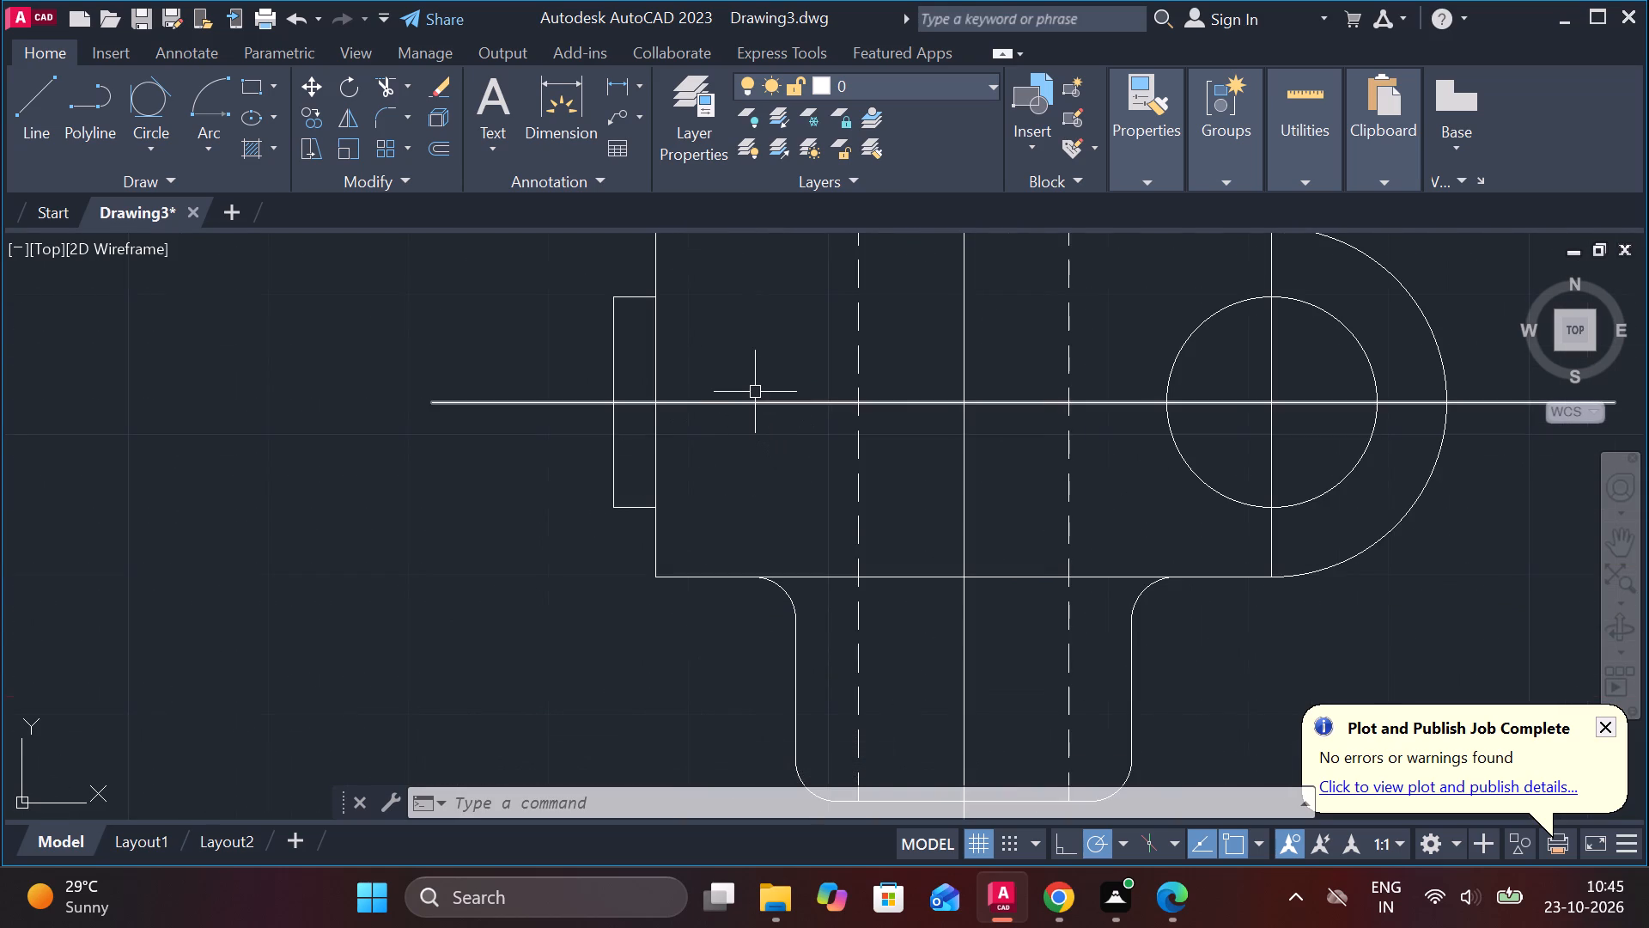
pyautogui.press('l')
pyautogui.press('Return')
pyautogui.scroll(-2, 705, 392)
pyautogui.moveTo(706, 398); pyautogui.dragTo(715, 402, button='middle')
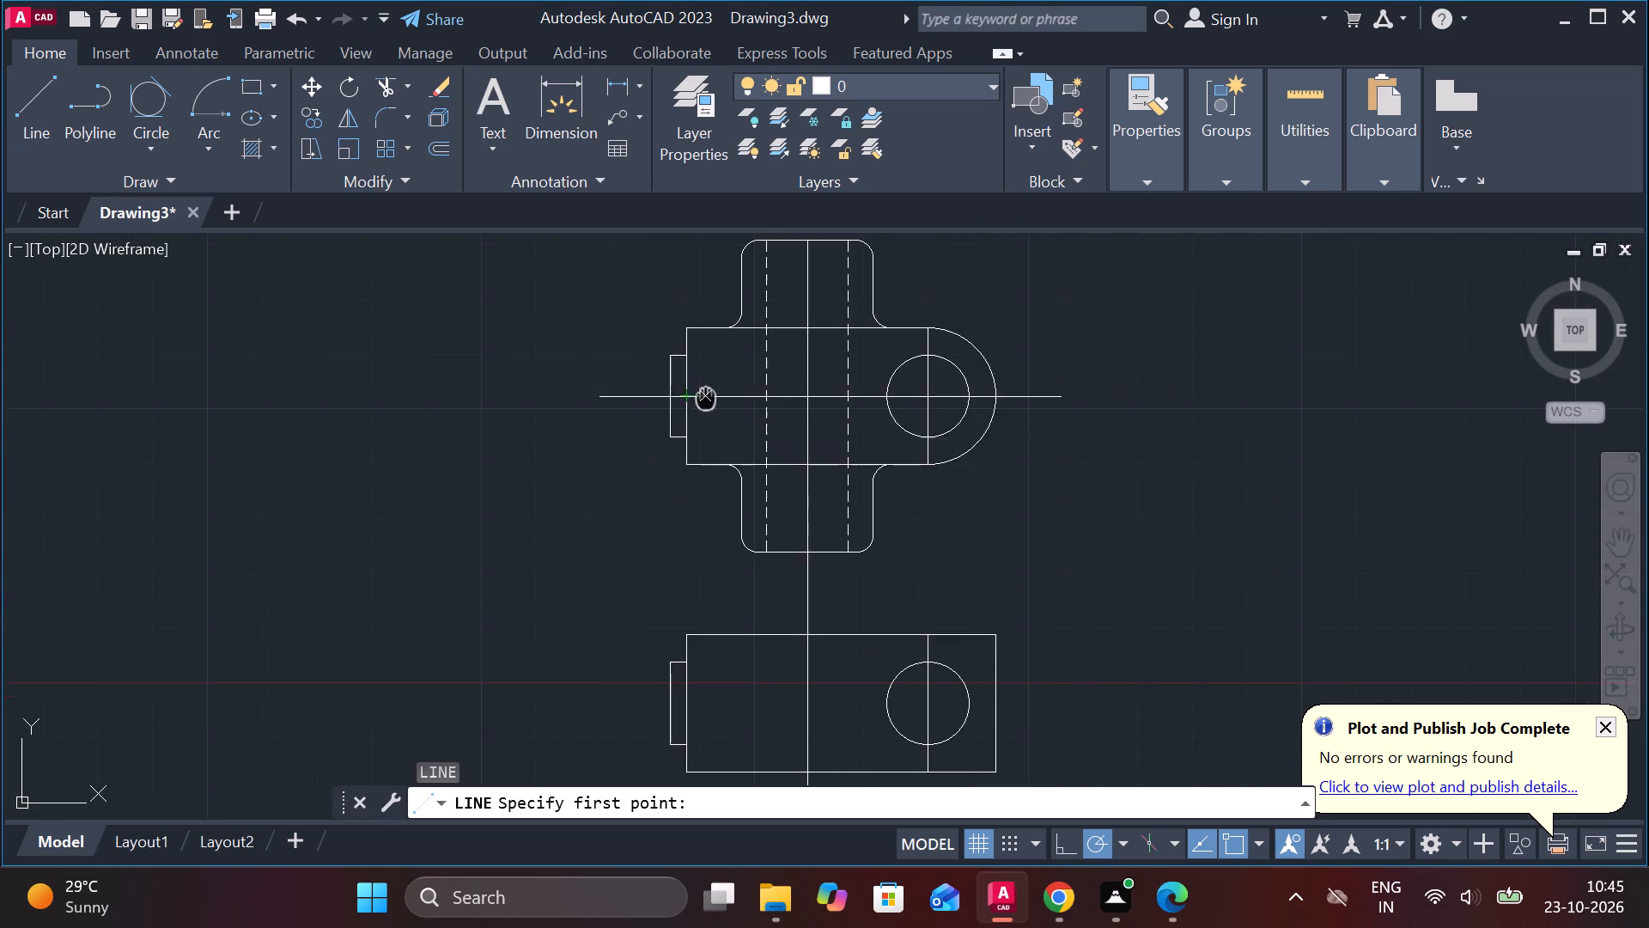
pyautogui.moveTo(715, 402); pyautogui.dragTo(723, 495, button='middle')
pyautogui.scroll(1, 723, 470)
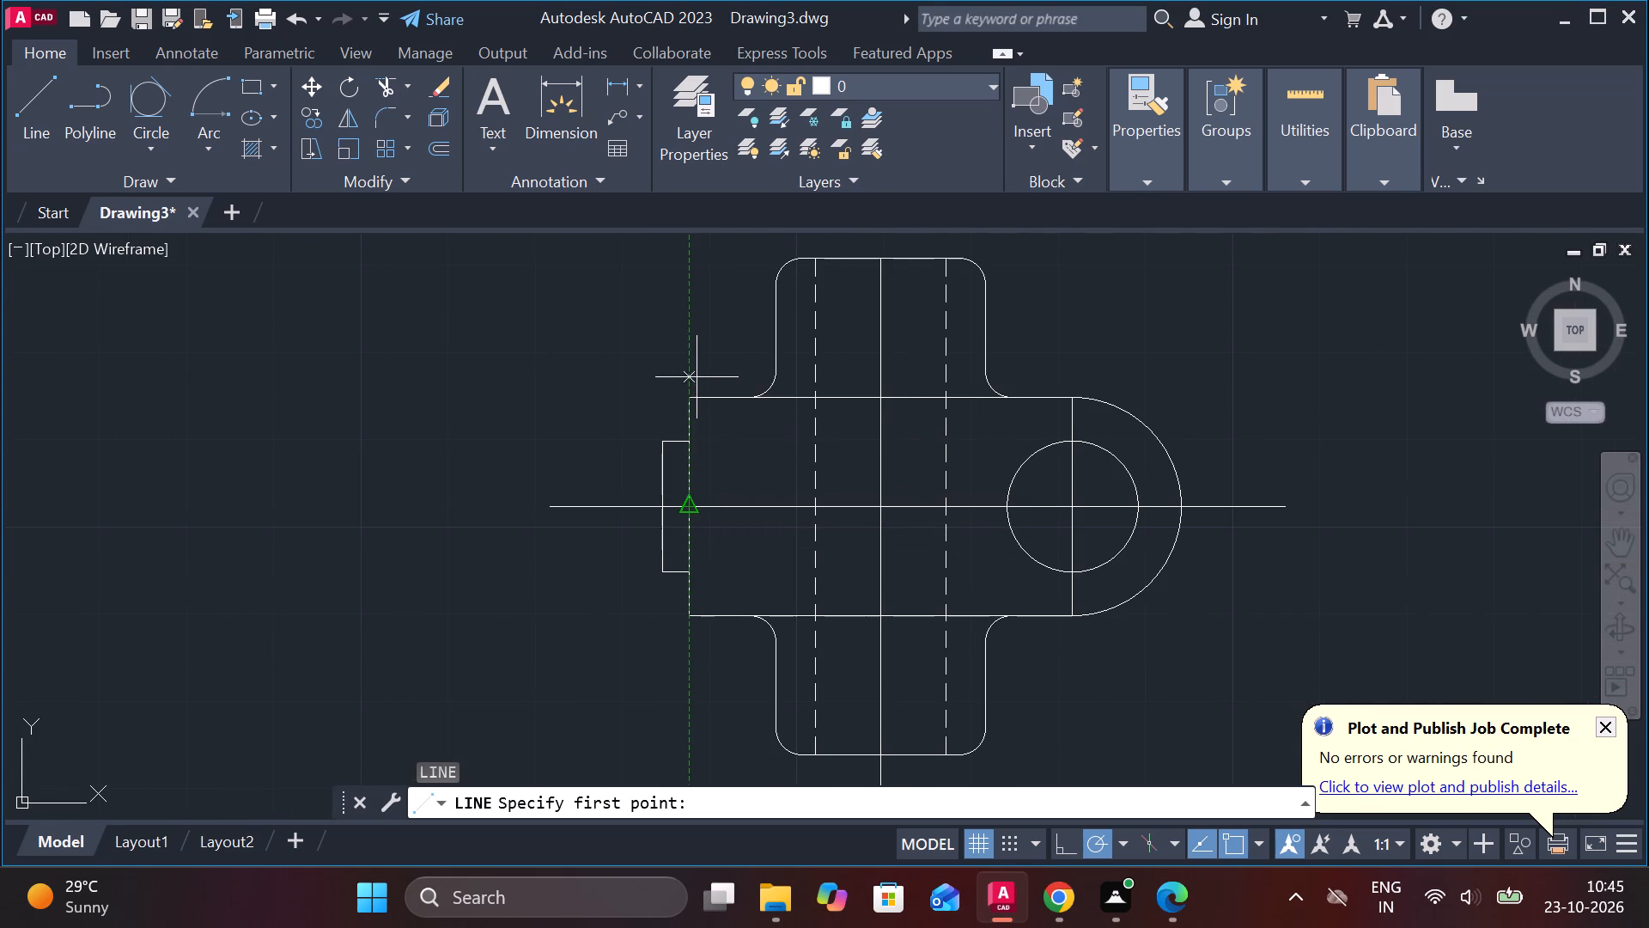
pyautogui.press('3')
pyautogui.press('Return')
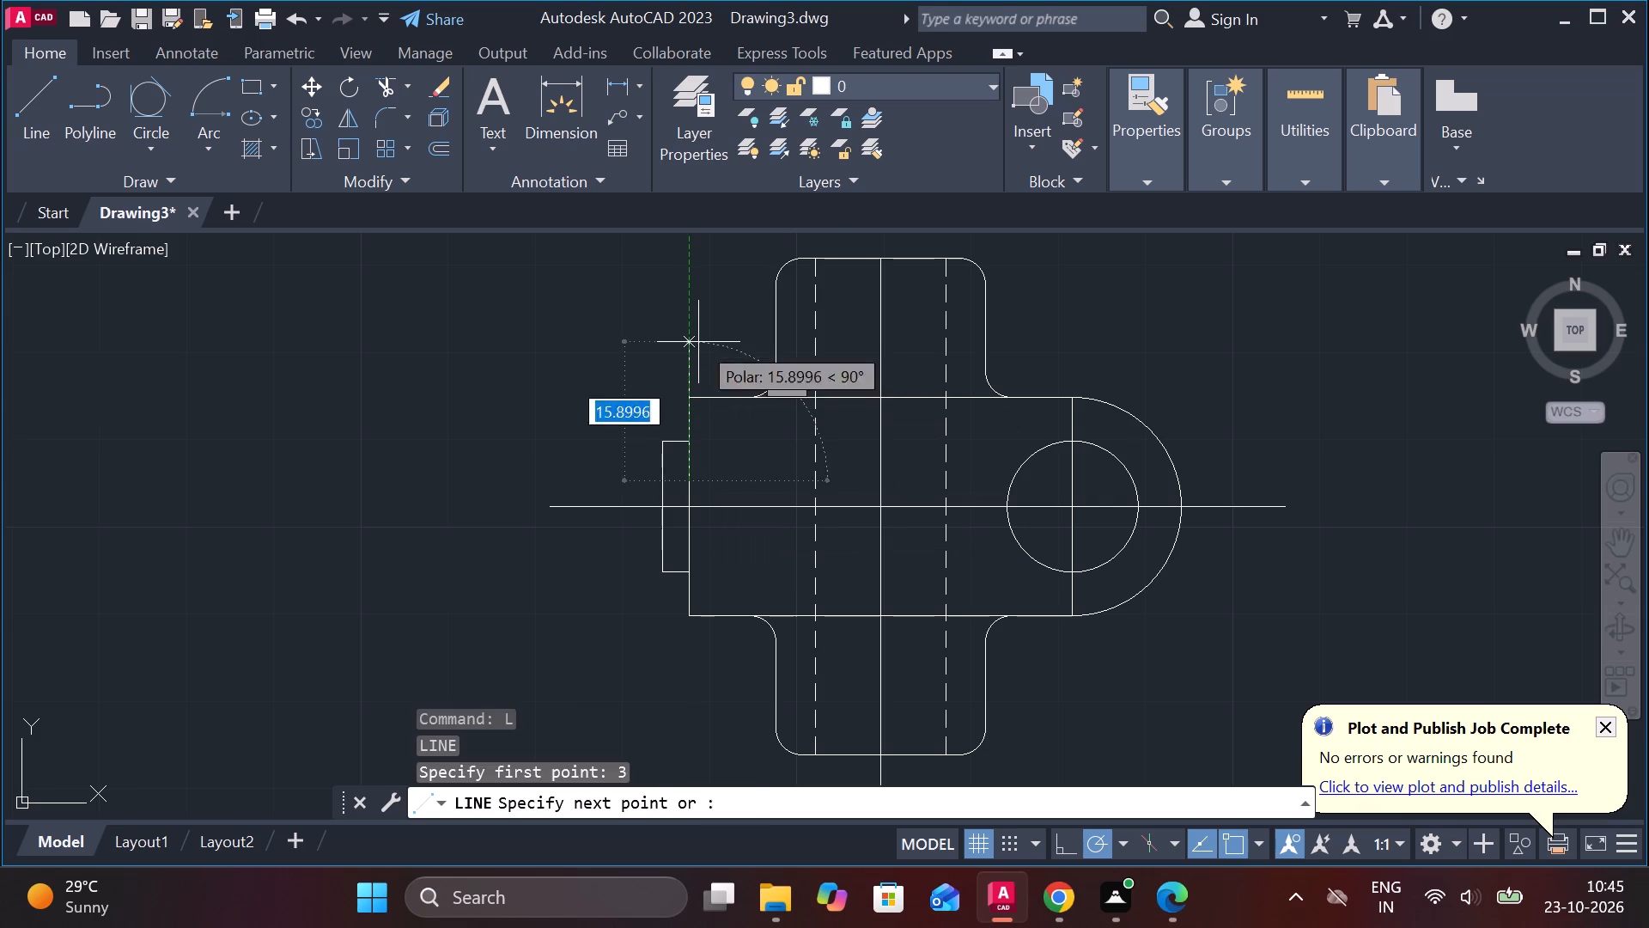
pyautogui.scroll(2, 727, 479)
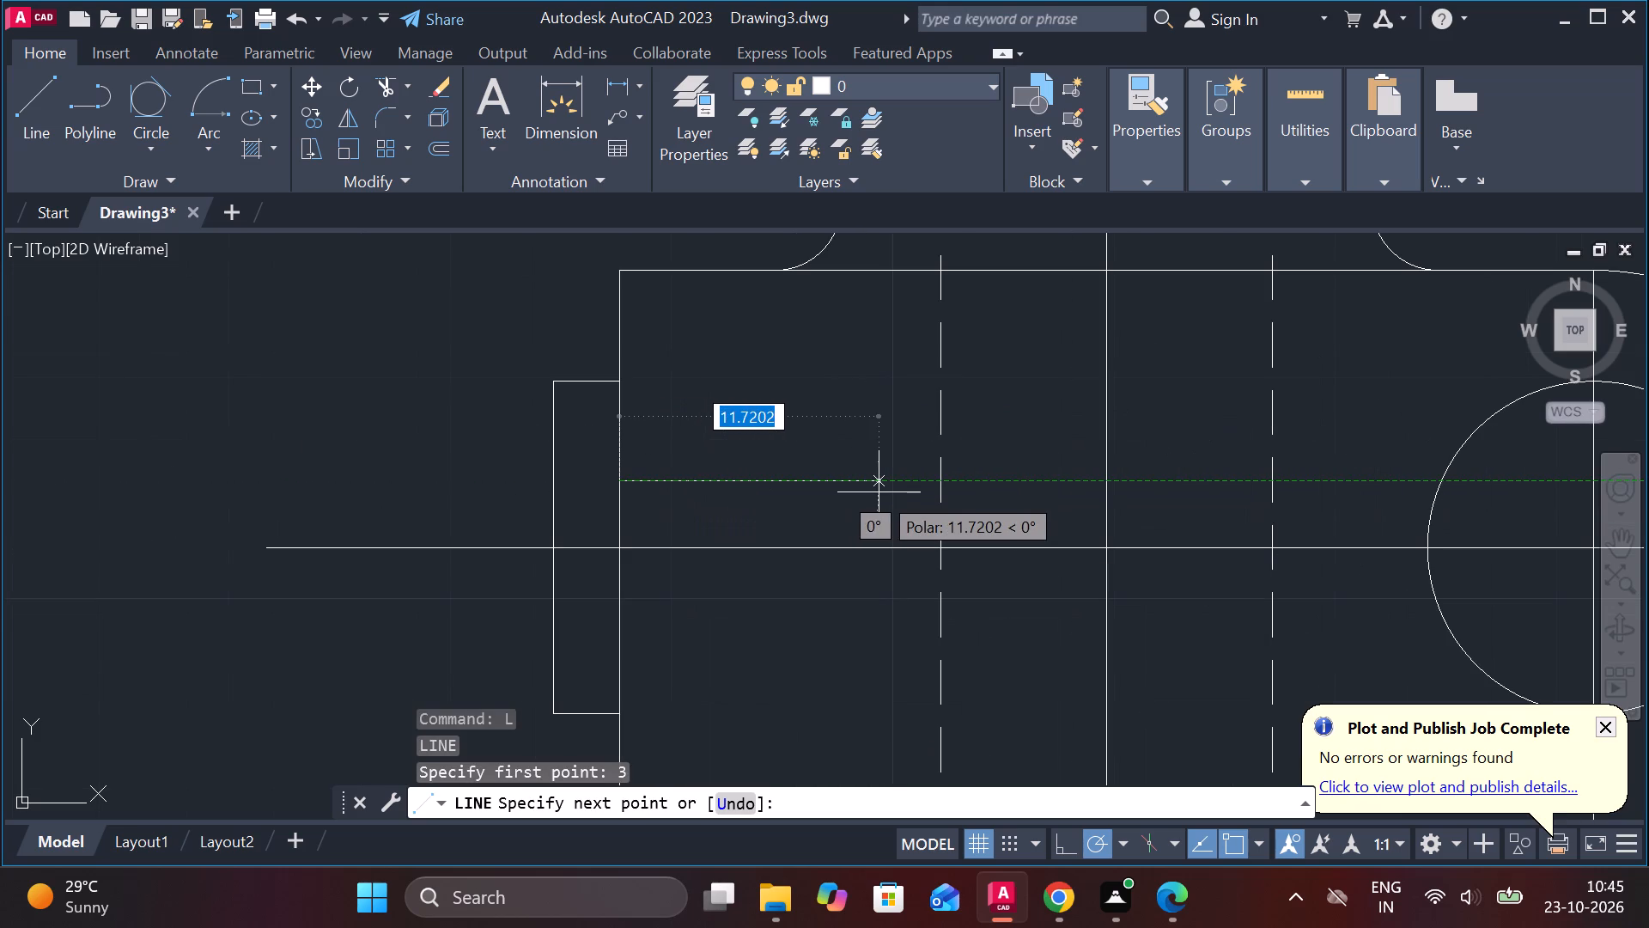
pyautogui.write('18')
pyautogui.press('Return')
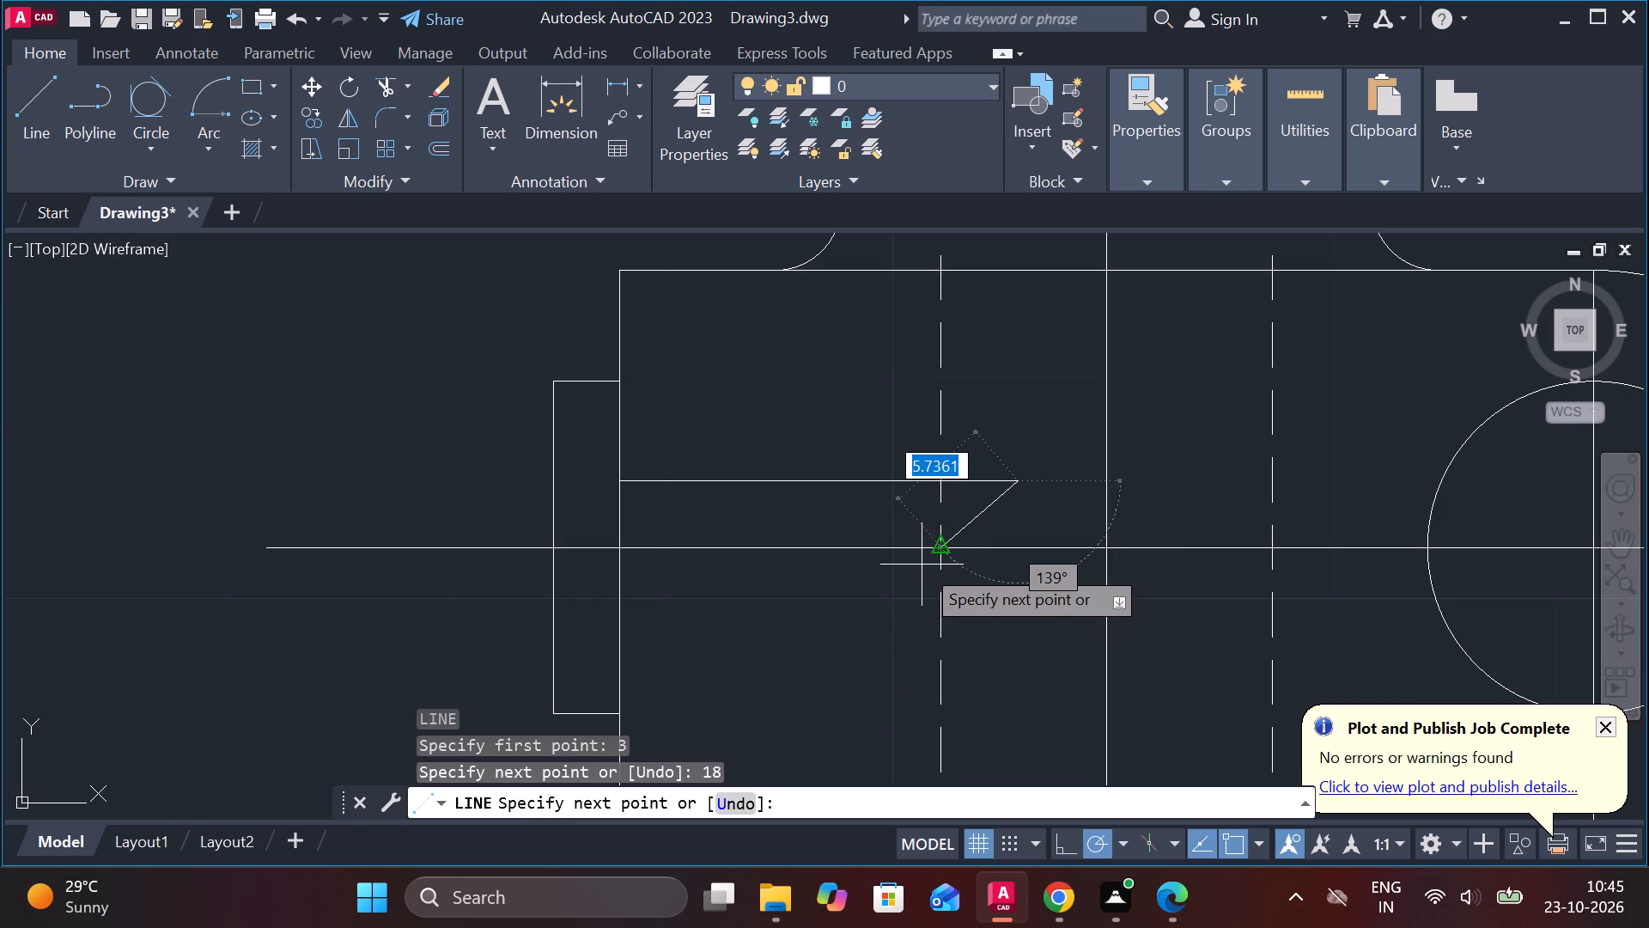
pyautogui.hotkey('ctrl', 'z')
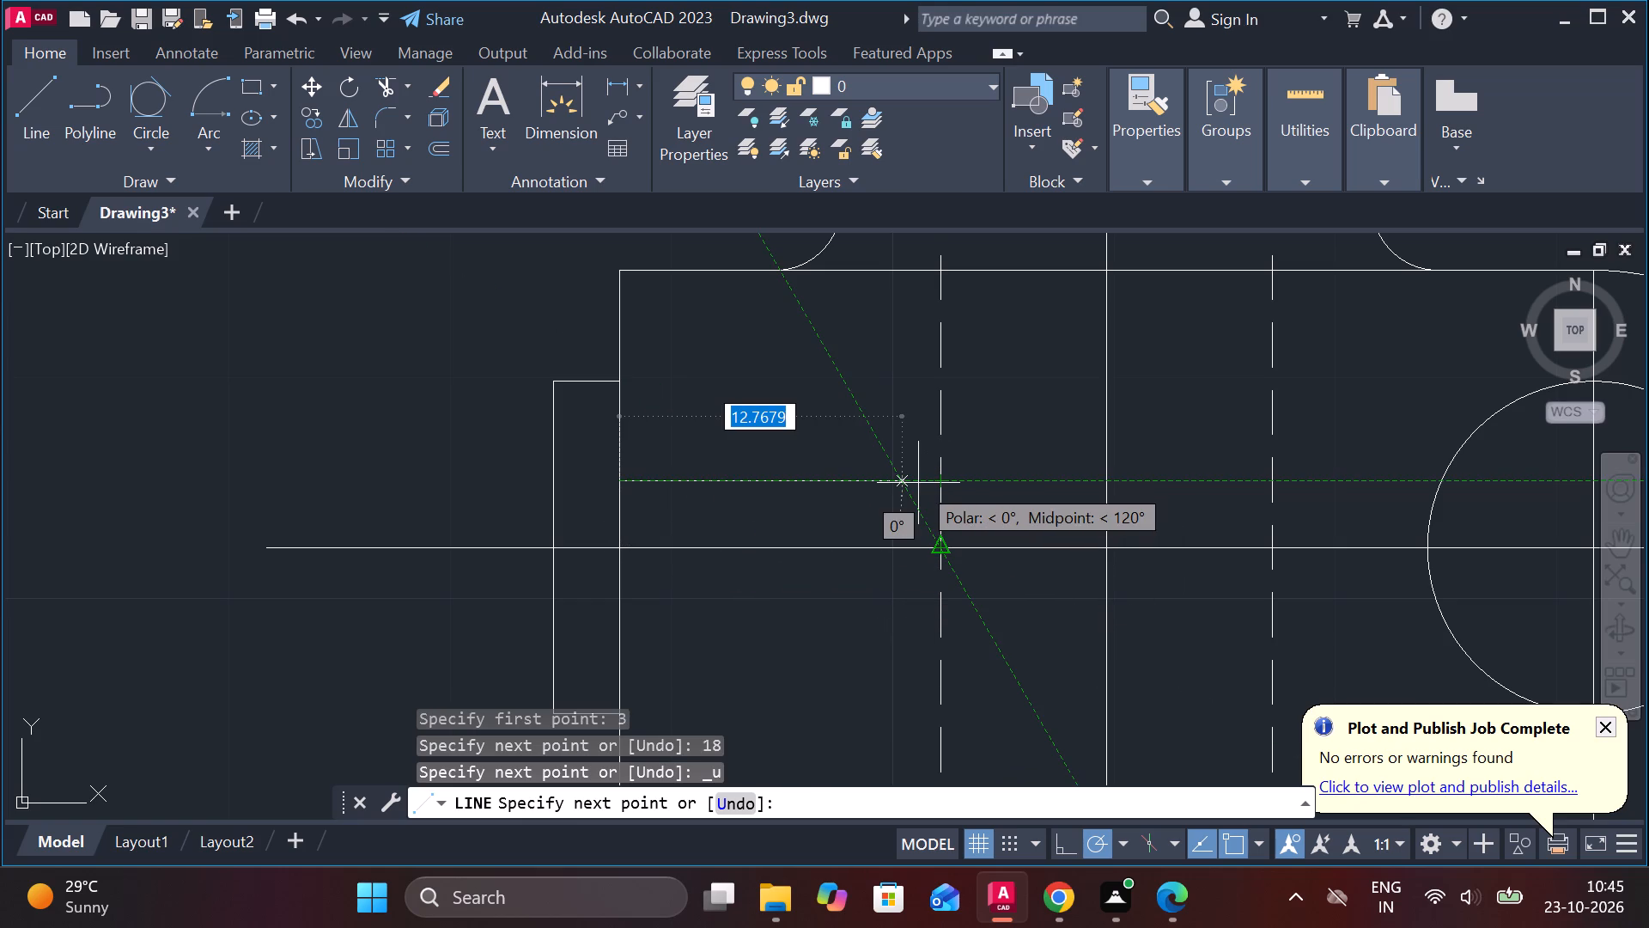
pyautogui.write('14')
pyautogui.press('Return')
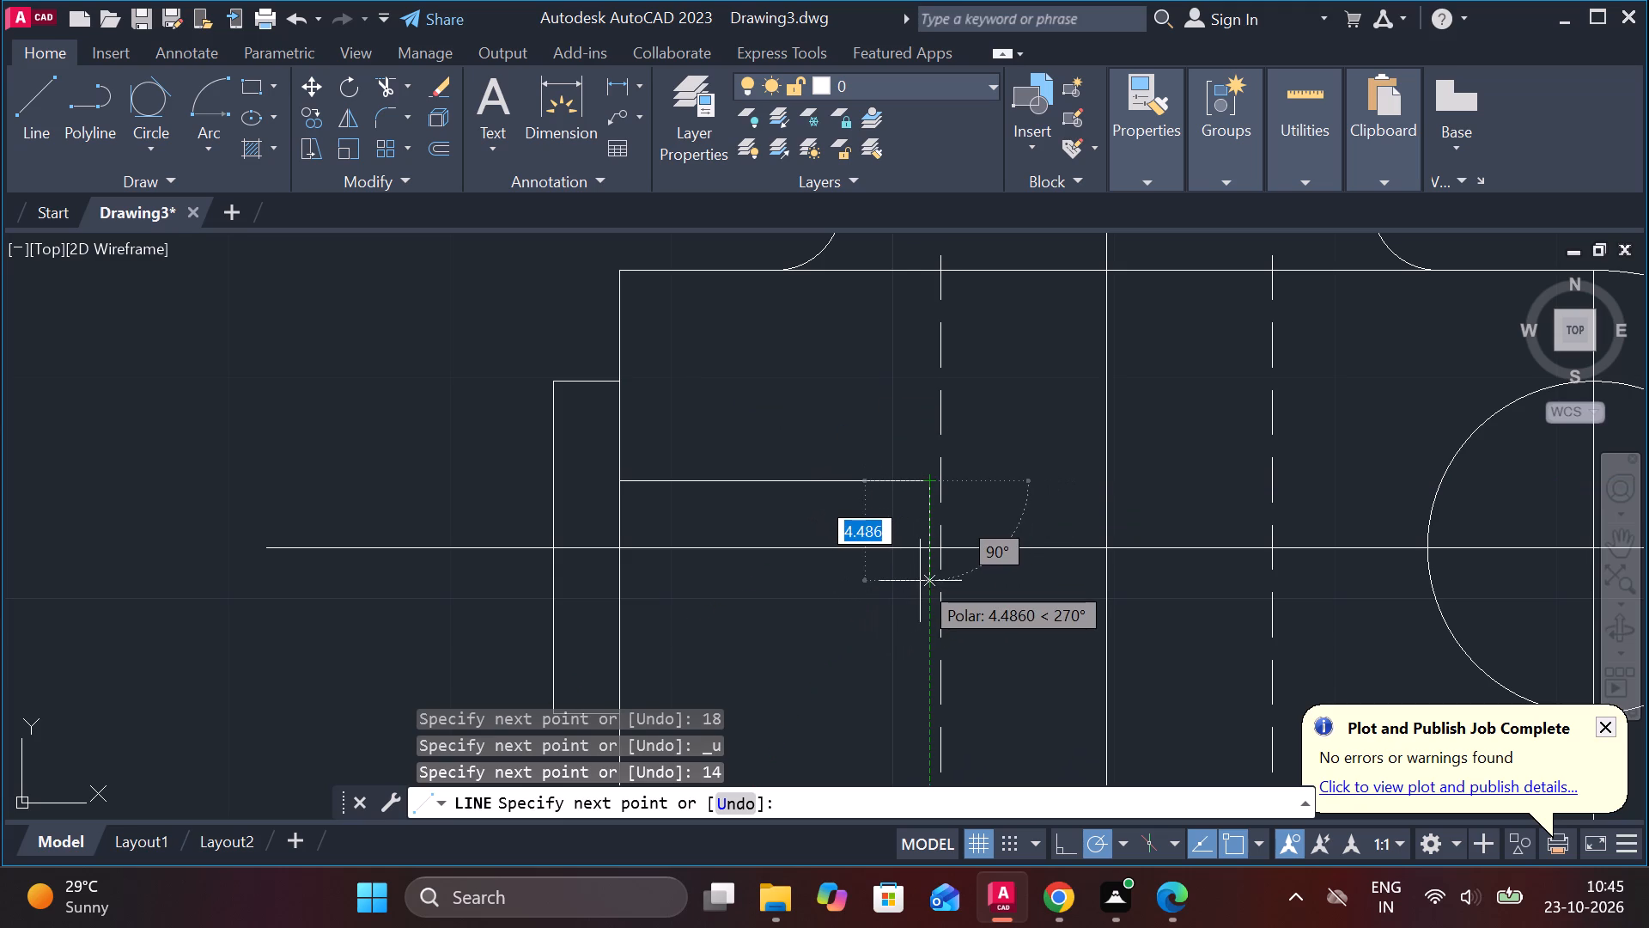
pyautogui.press('6')
pyautogui.press('Return')
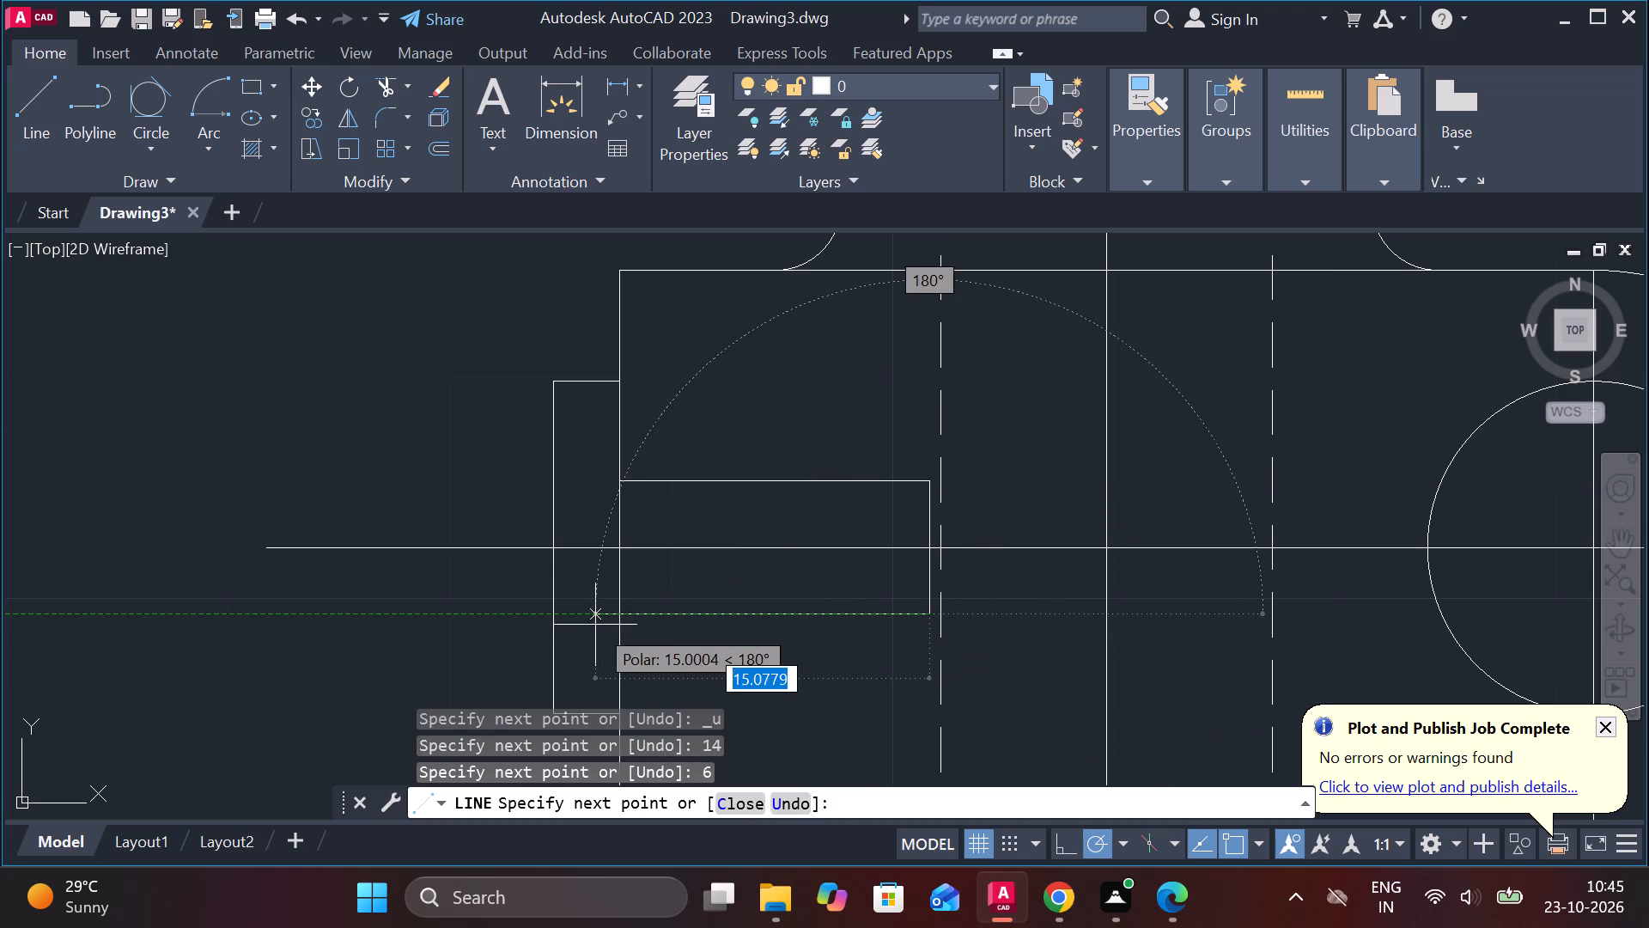
pyautogui.click(595, 620)
pyautogui.press('Escape')
# Trim the part of the rectangle's lower edge that runs past the body's flat end into the tab.
pyautogui.write('TR')
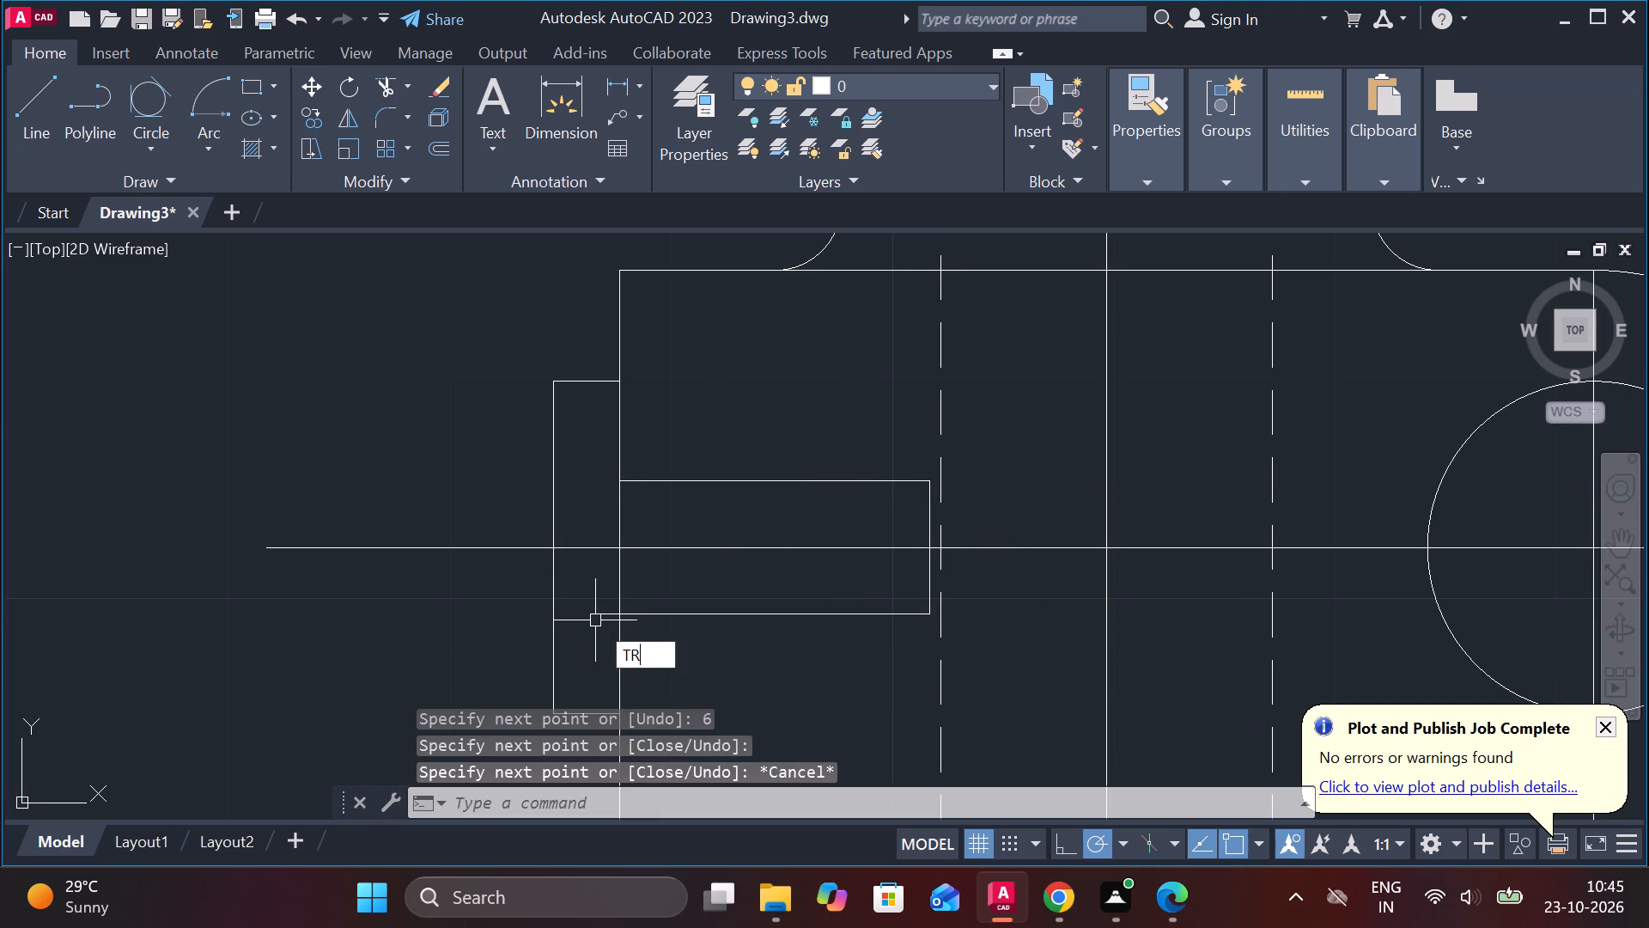
pyautogui.press('space')
pyautogui.click(595, 619)
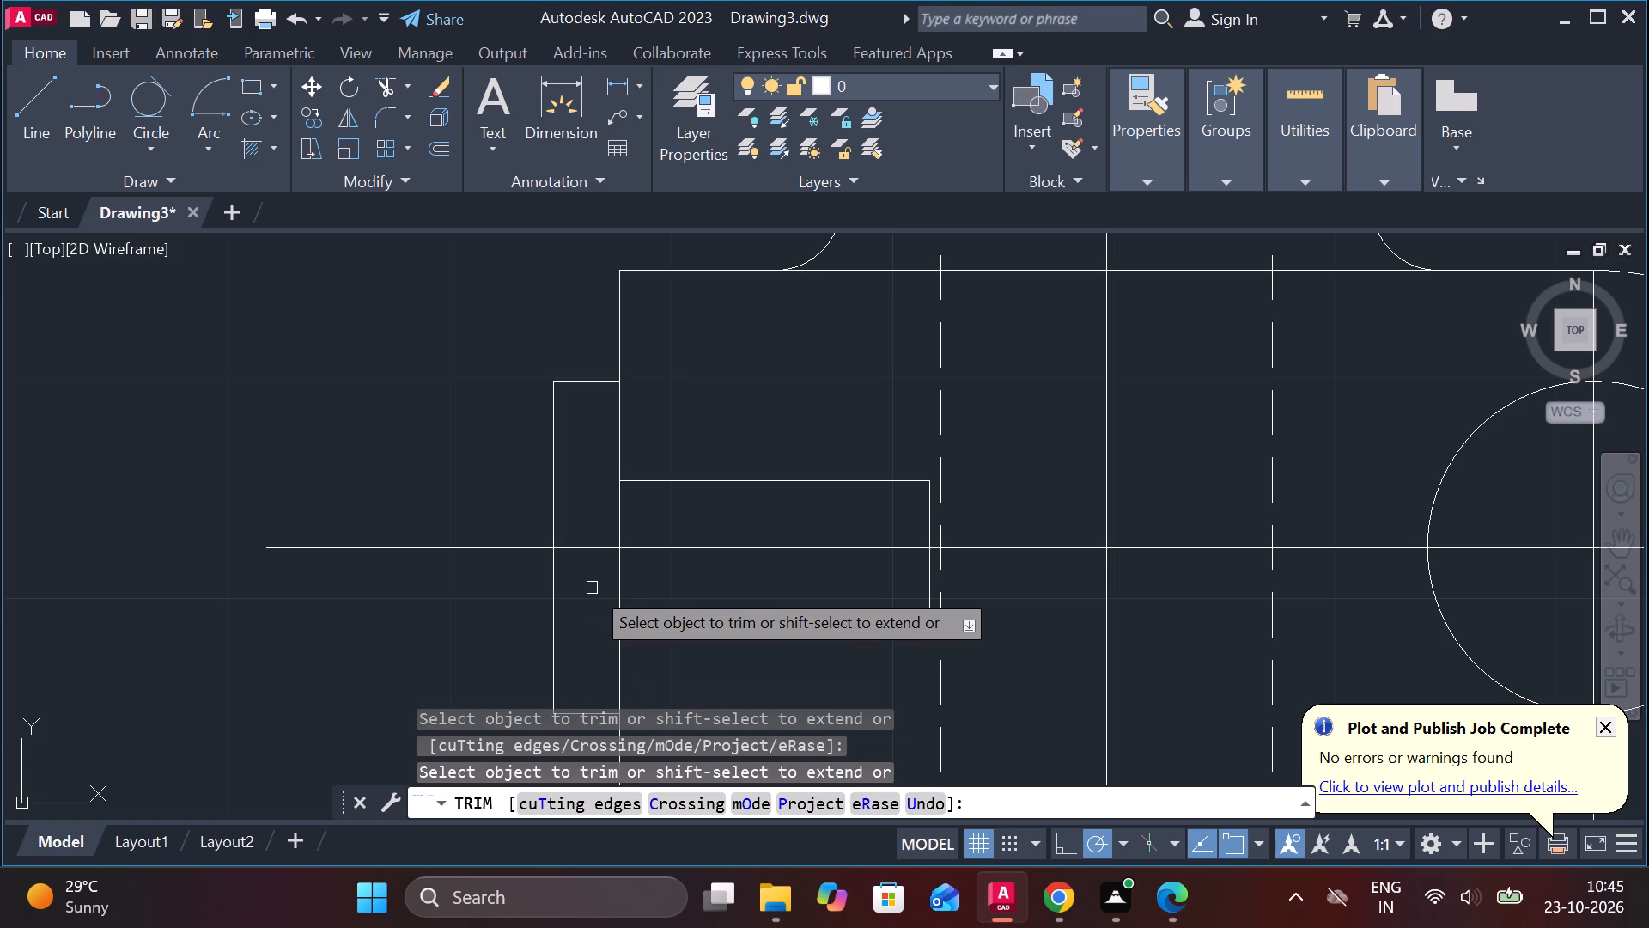
pyautogui.press('Escape')
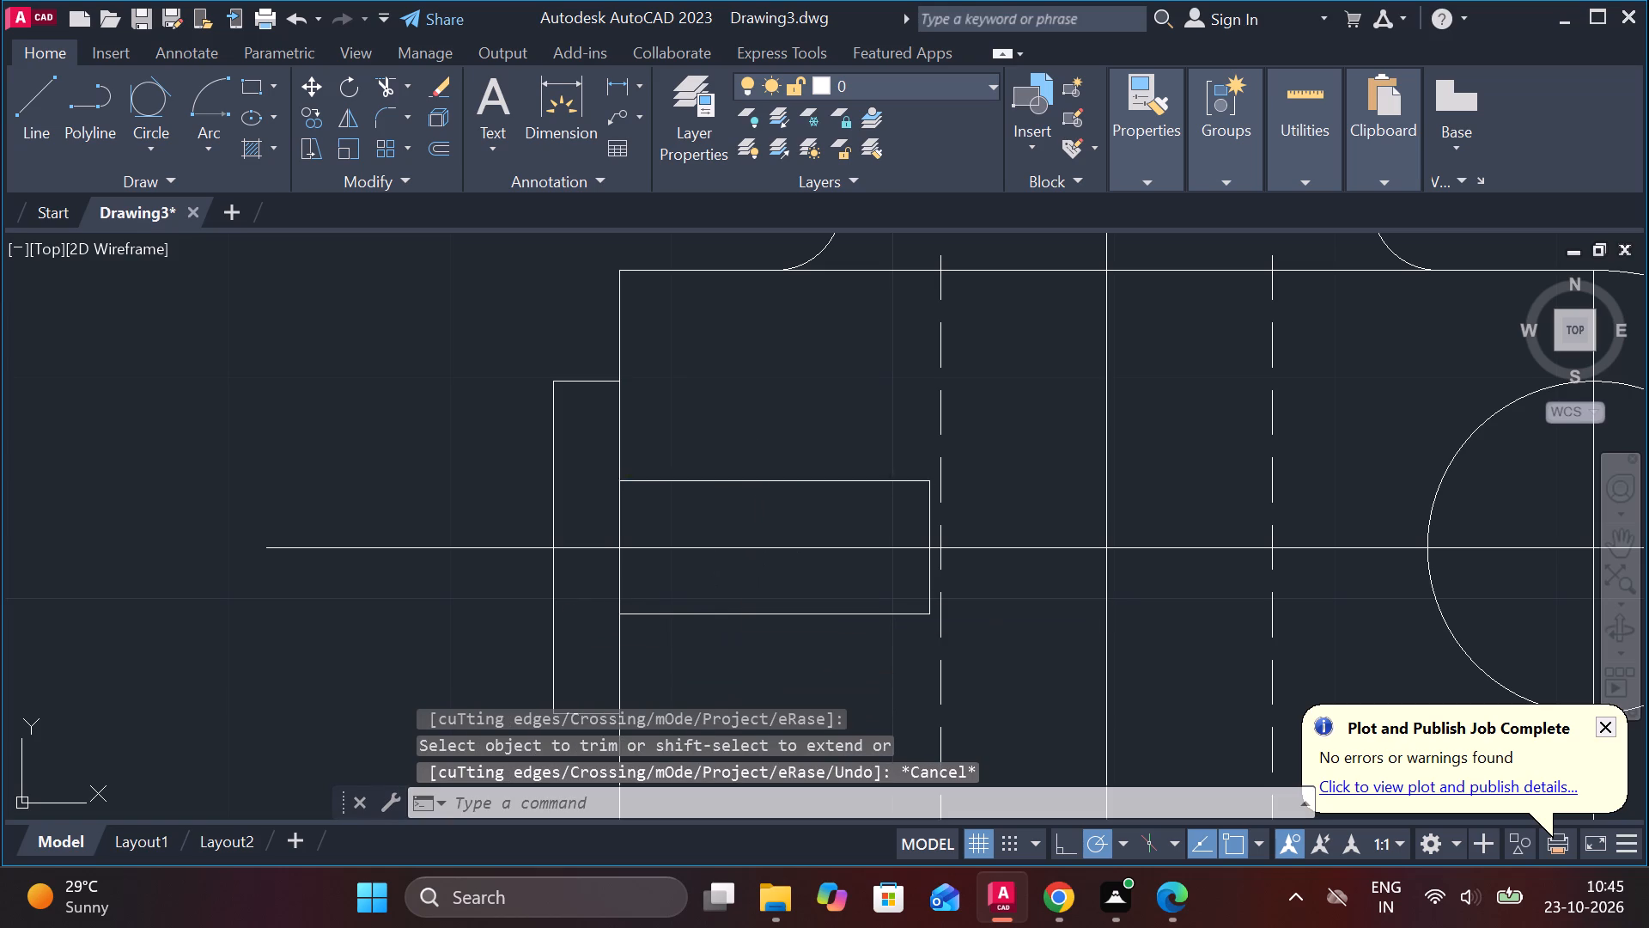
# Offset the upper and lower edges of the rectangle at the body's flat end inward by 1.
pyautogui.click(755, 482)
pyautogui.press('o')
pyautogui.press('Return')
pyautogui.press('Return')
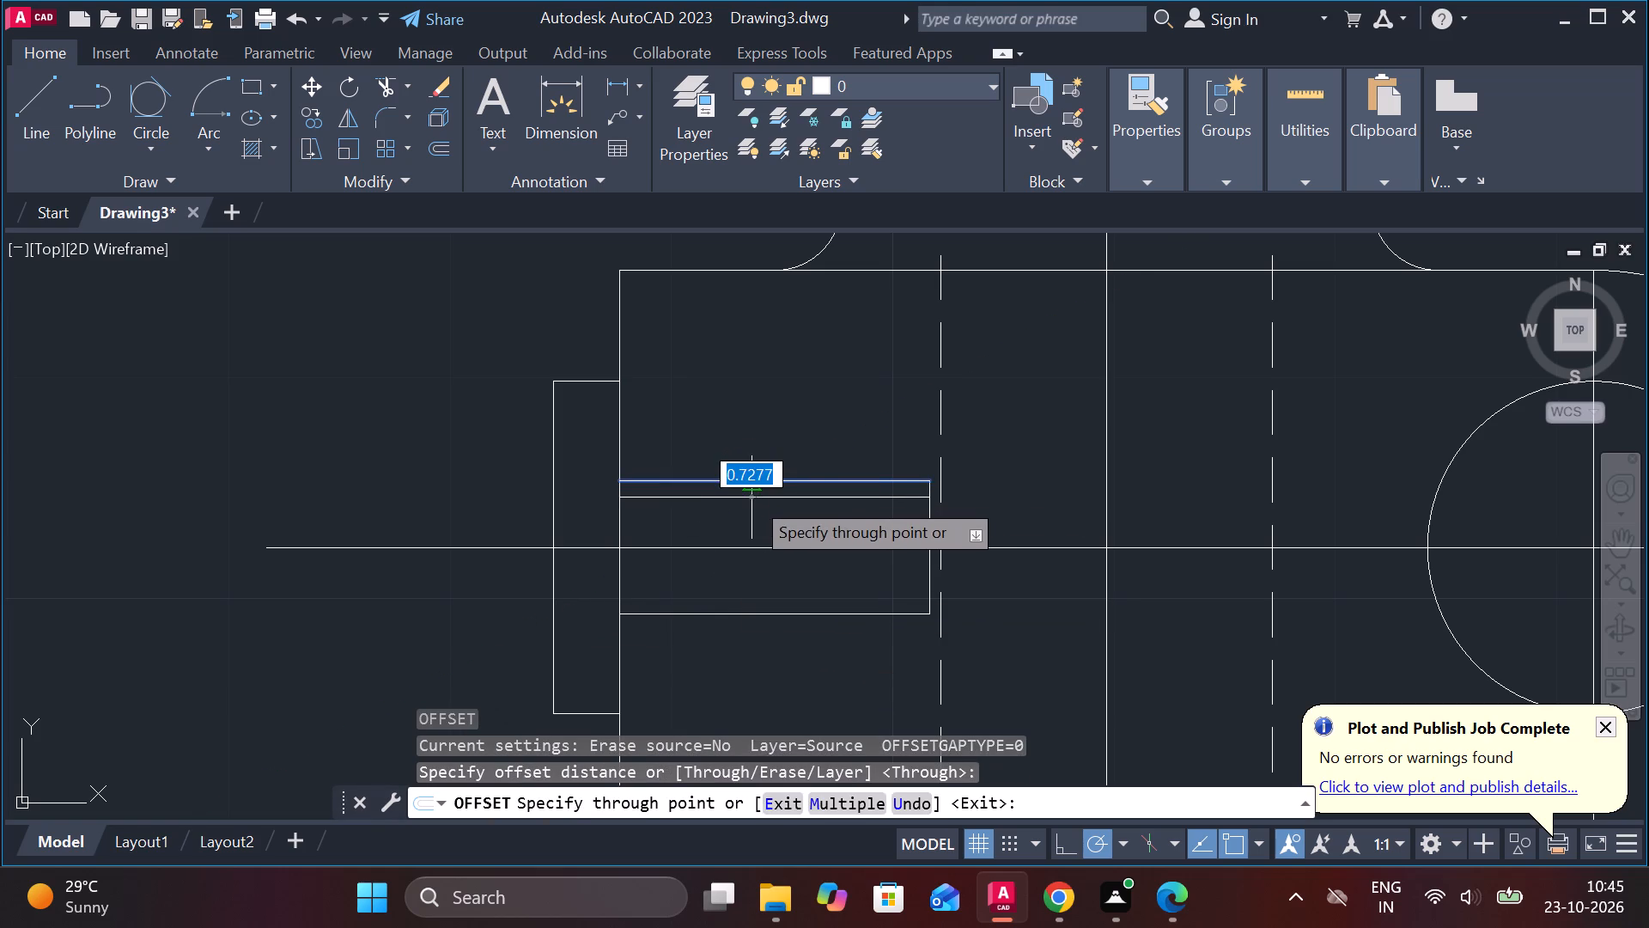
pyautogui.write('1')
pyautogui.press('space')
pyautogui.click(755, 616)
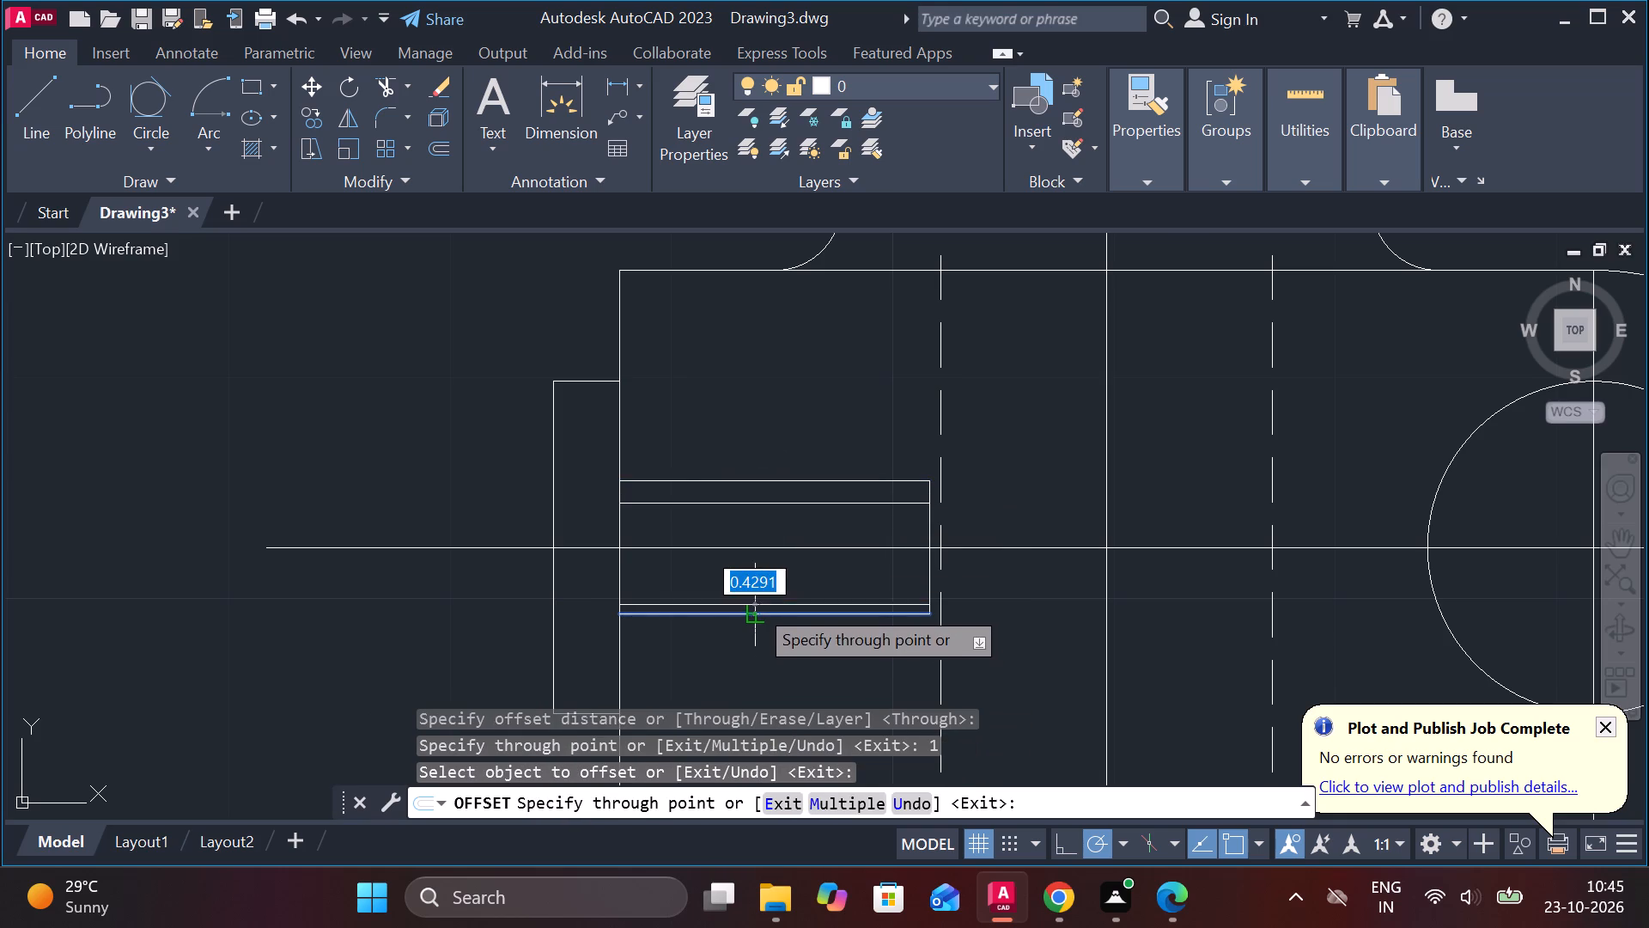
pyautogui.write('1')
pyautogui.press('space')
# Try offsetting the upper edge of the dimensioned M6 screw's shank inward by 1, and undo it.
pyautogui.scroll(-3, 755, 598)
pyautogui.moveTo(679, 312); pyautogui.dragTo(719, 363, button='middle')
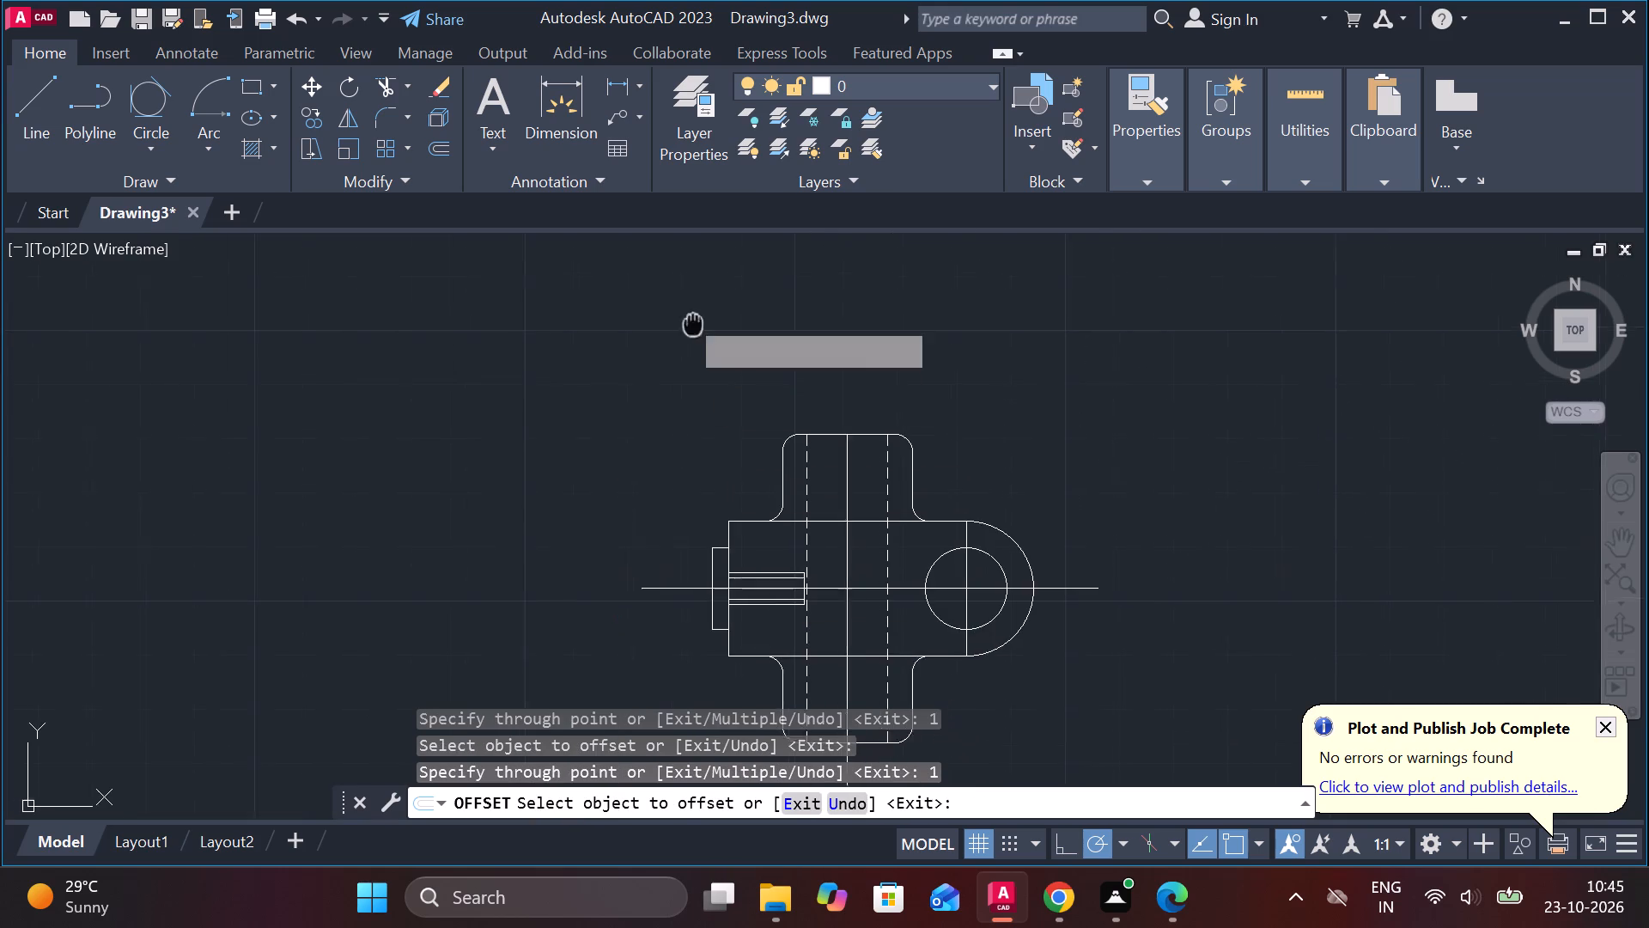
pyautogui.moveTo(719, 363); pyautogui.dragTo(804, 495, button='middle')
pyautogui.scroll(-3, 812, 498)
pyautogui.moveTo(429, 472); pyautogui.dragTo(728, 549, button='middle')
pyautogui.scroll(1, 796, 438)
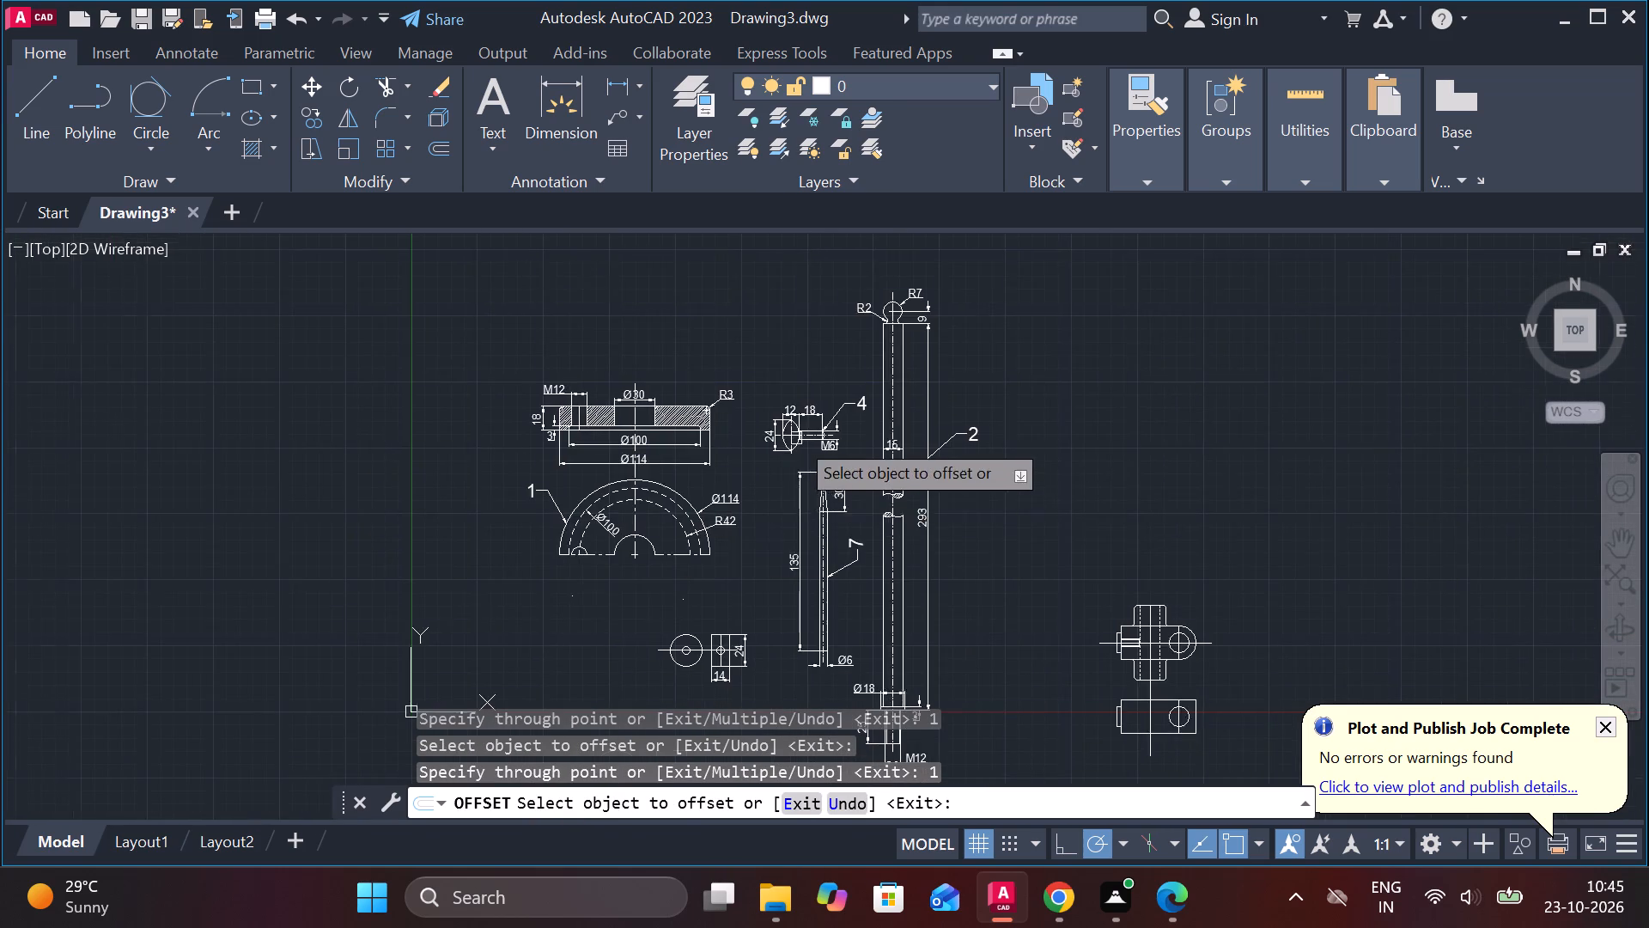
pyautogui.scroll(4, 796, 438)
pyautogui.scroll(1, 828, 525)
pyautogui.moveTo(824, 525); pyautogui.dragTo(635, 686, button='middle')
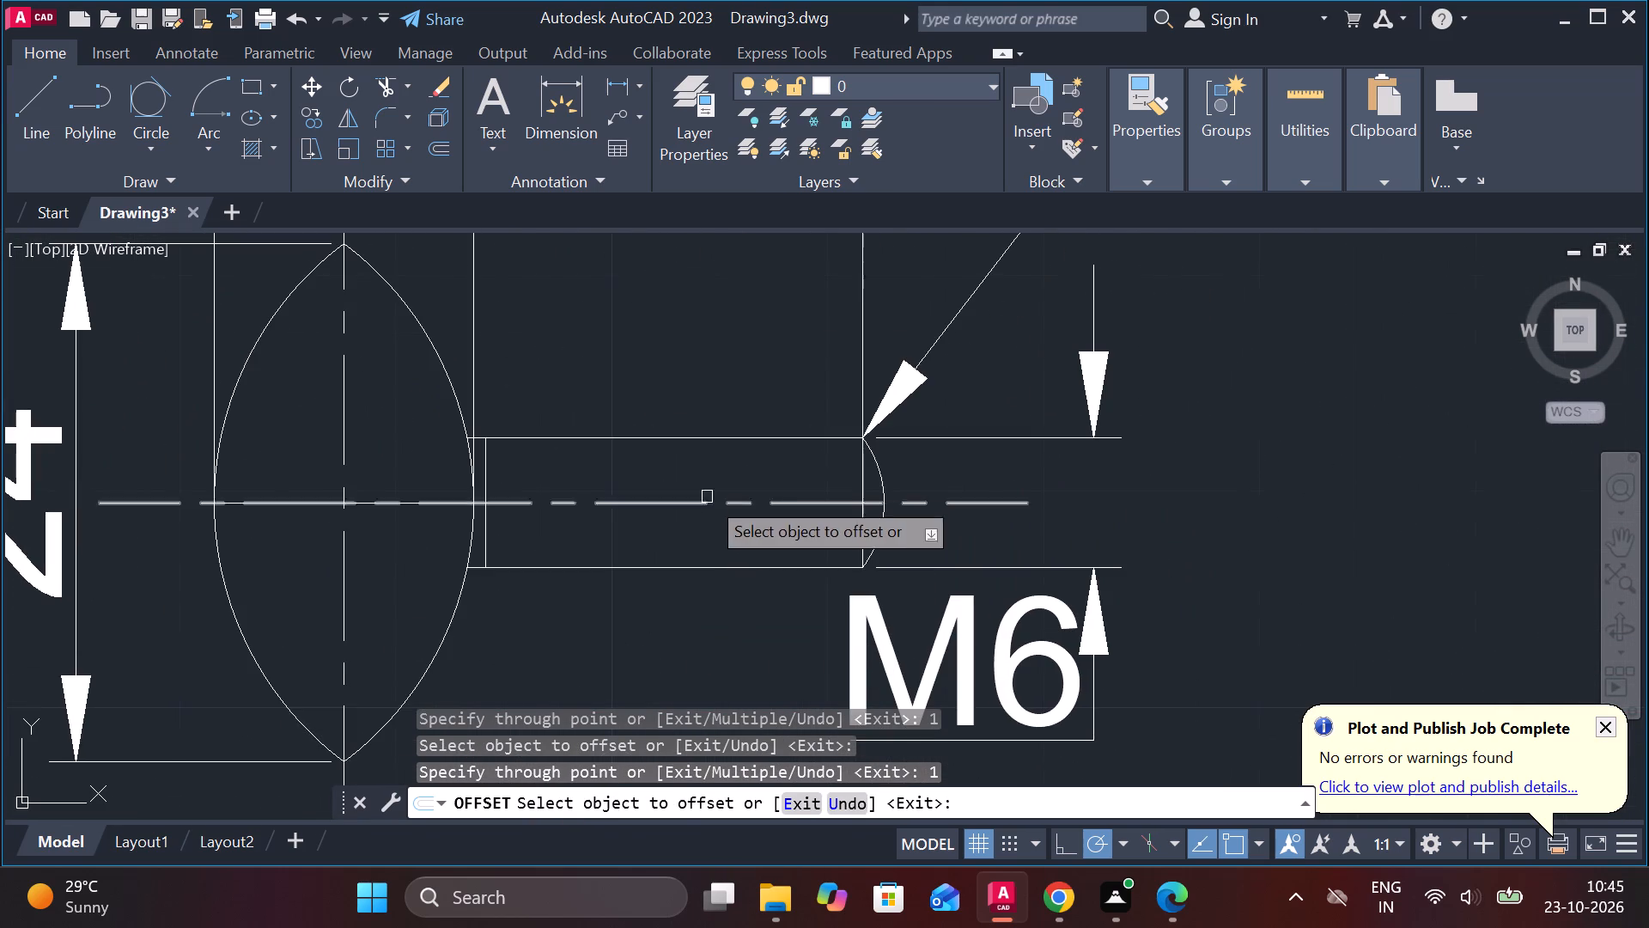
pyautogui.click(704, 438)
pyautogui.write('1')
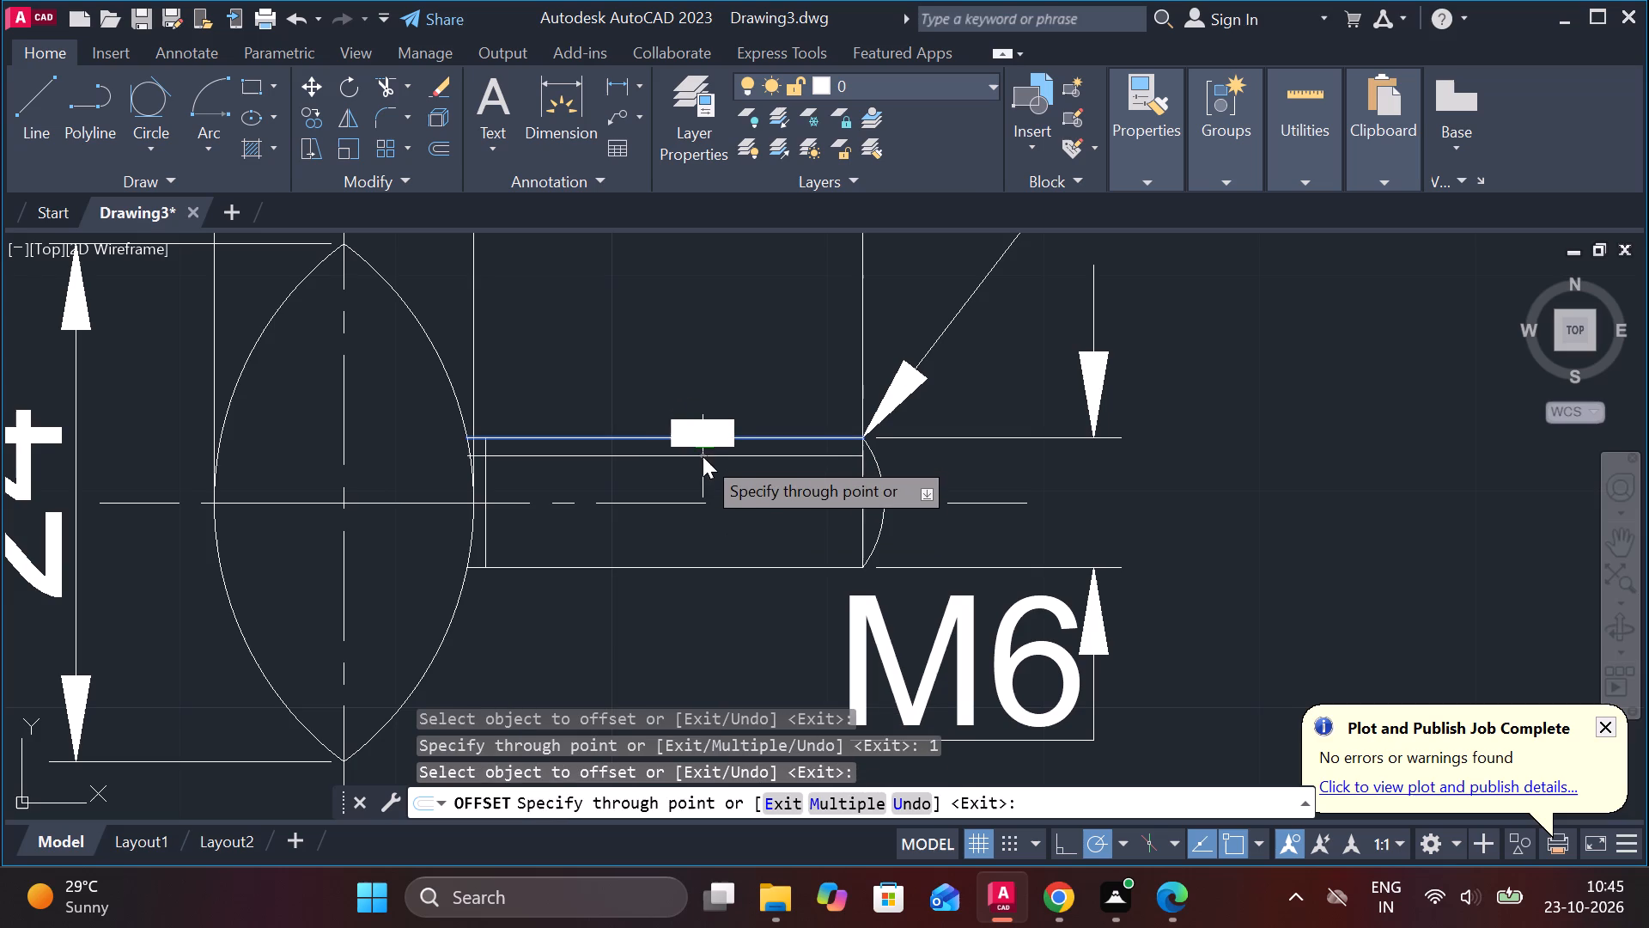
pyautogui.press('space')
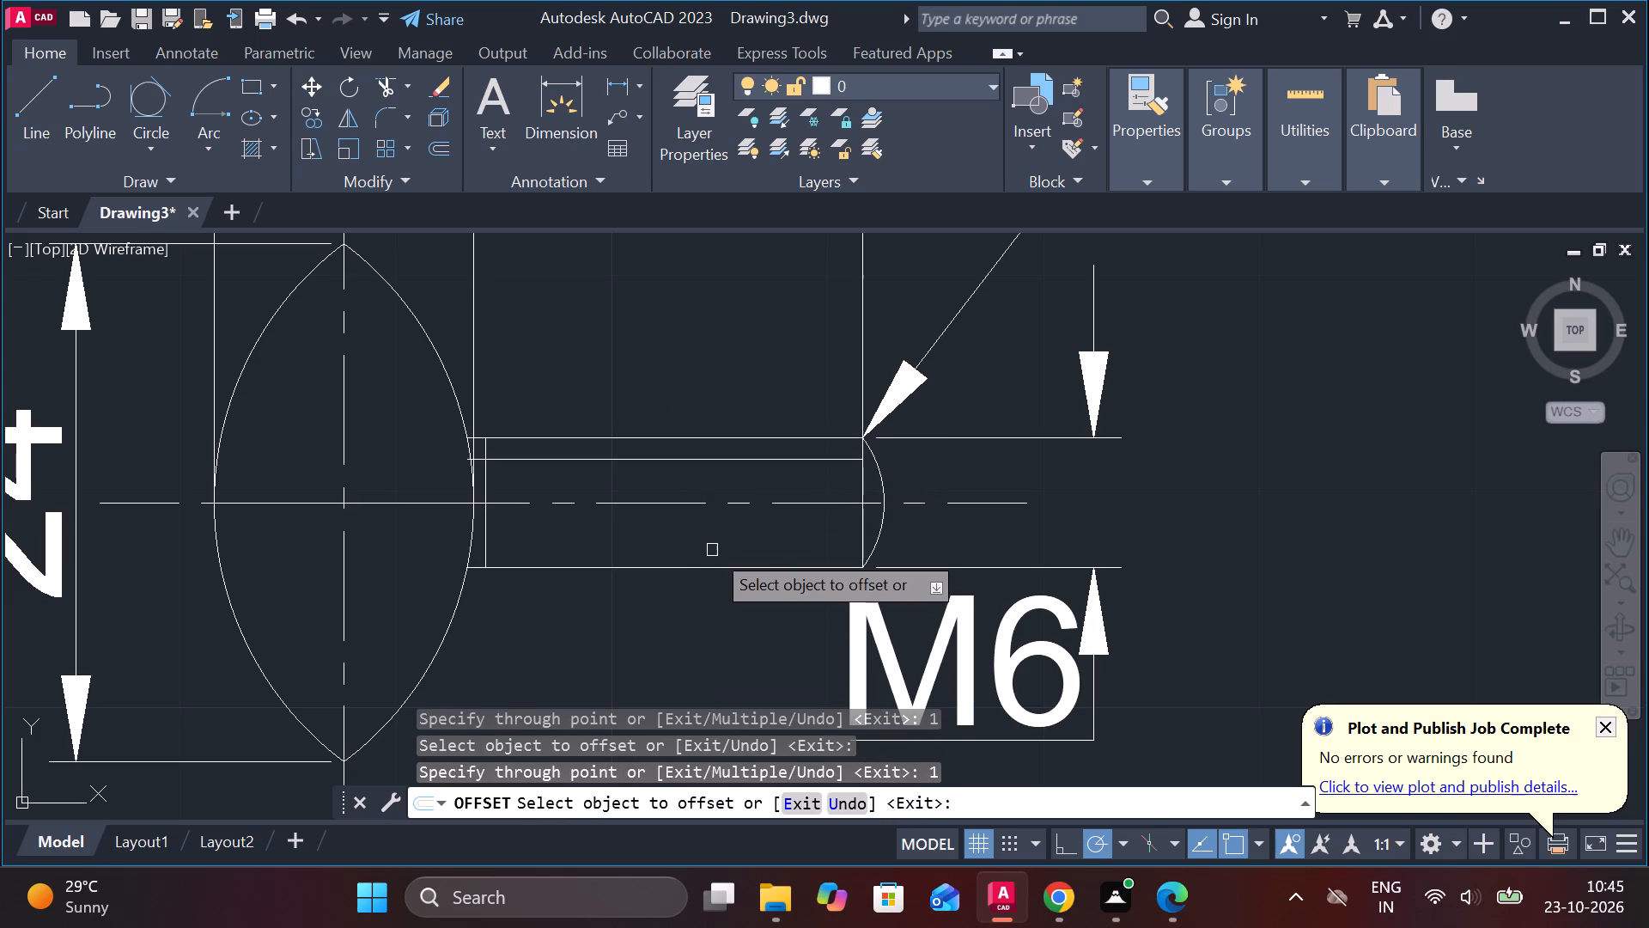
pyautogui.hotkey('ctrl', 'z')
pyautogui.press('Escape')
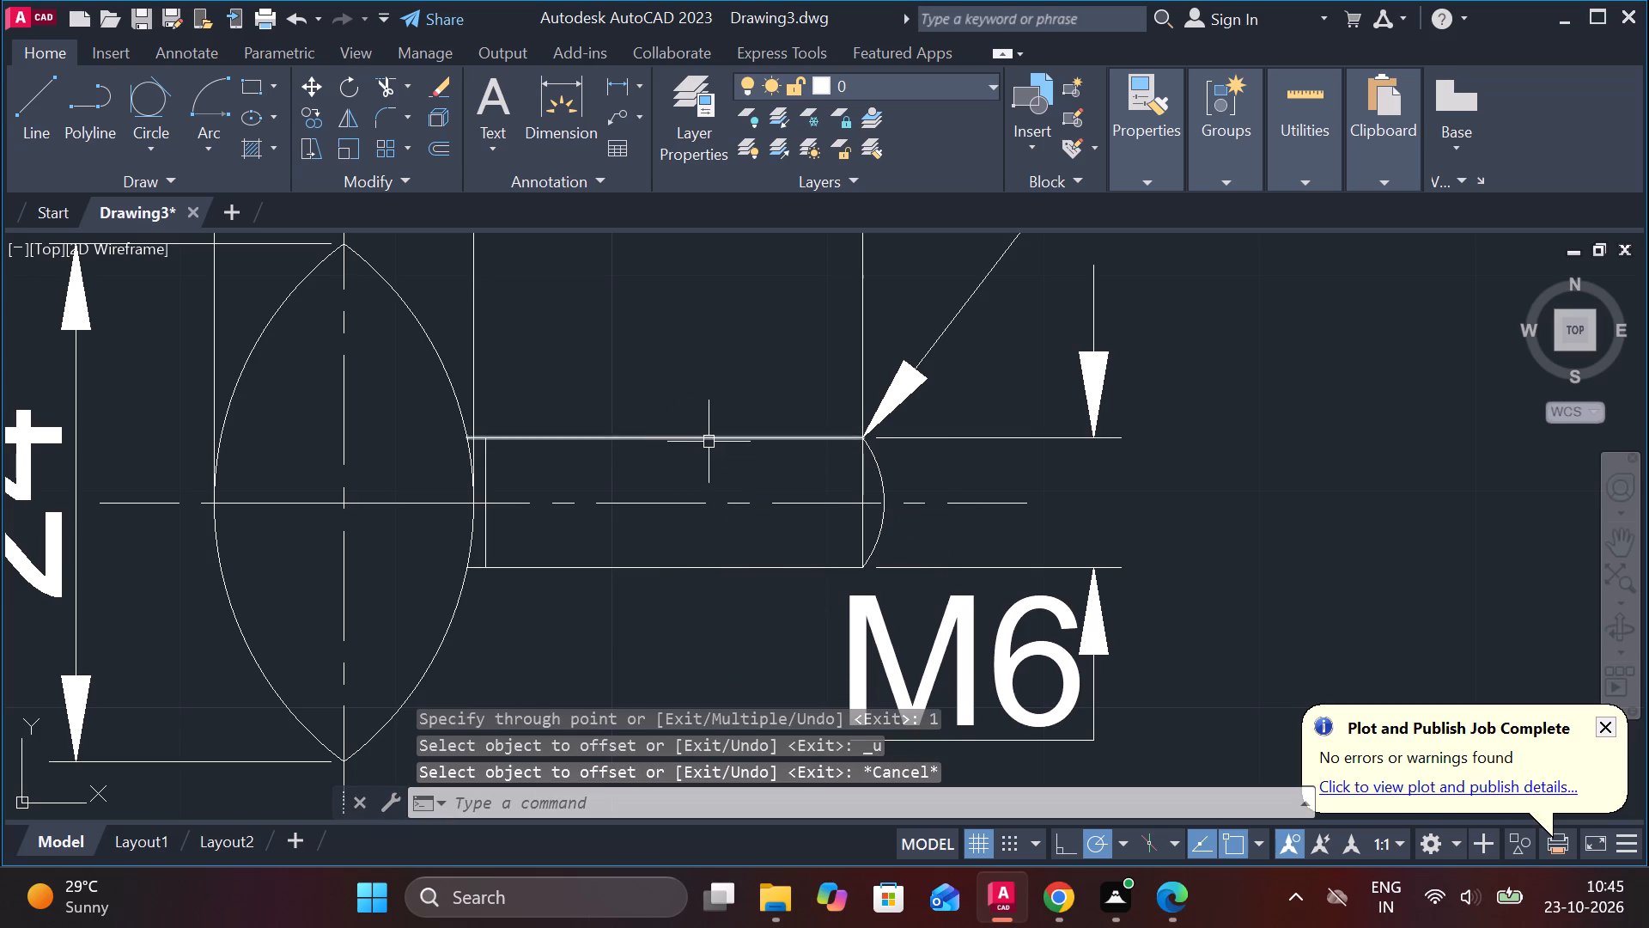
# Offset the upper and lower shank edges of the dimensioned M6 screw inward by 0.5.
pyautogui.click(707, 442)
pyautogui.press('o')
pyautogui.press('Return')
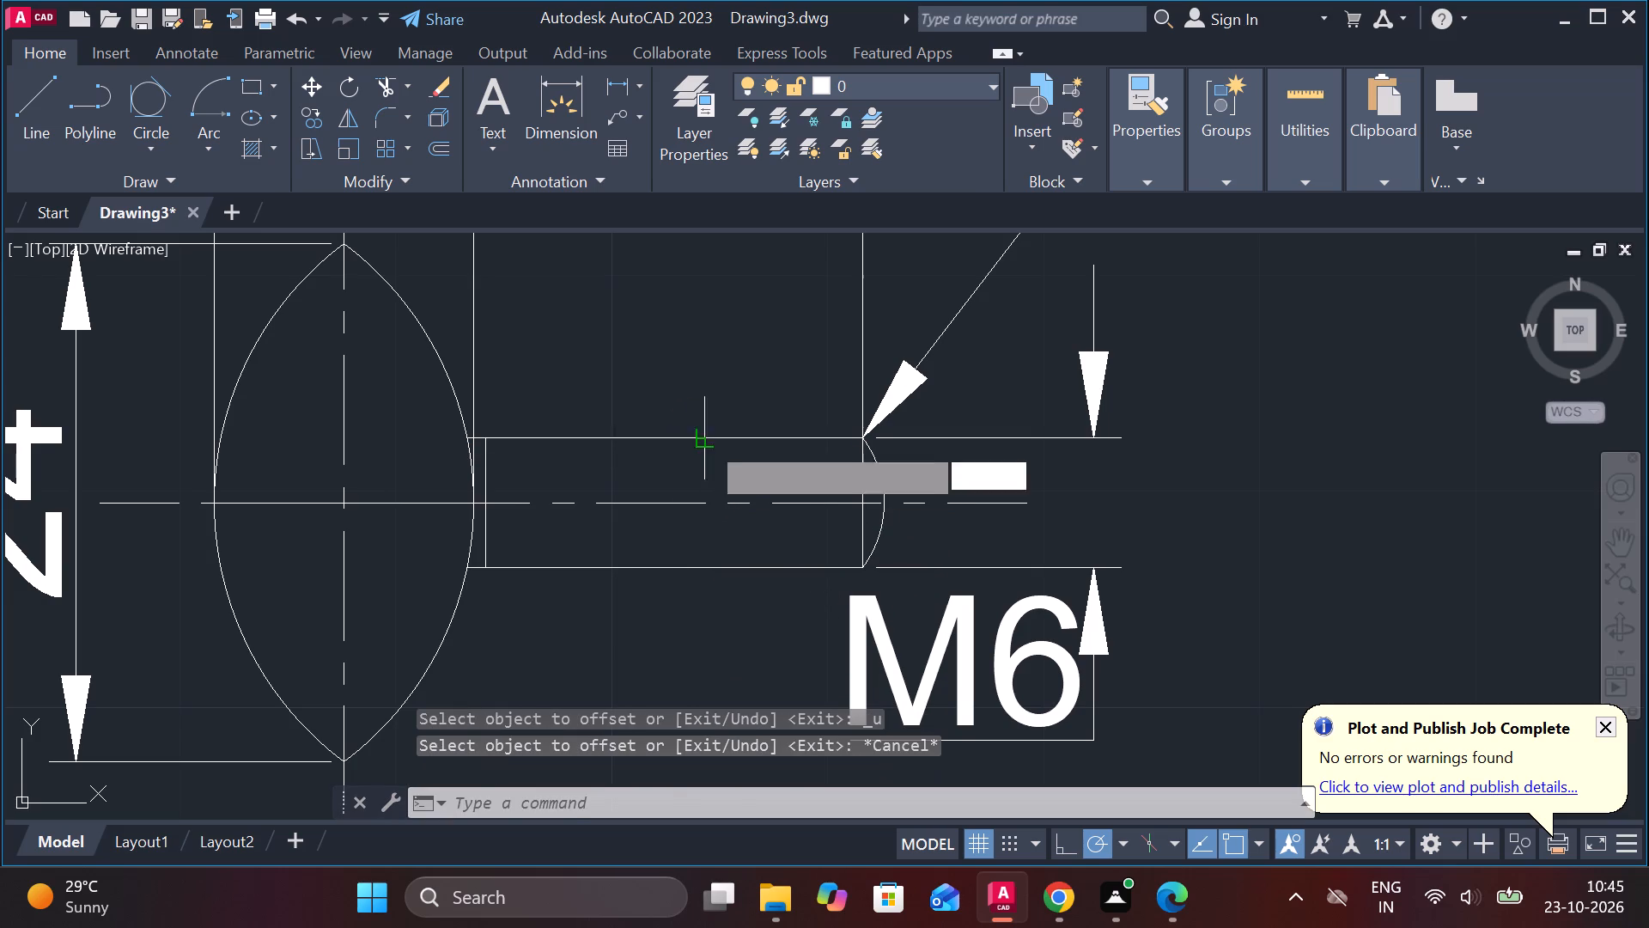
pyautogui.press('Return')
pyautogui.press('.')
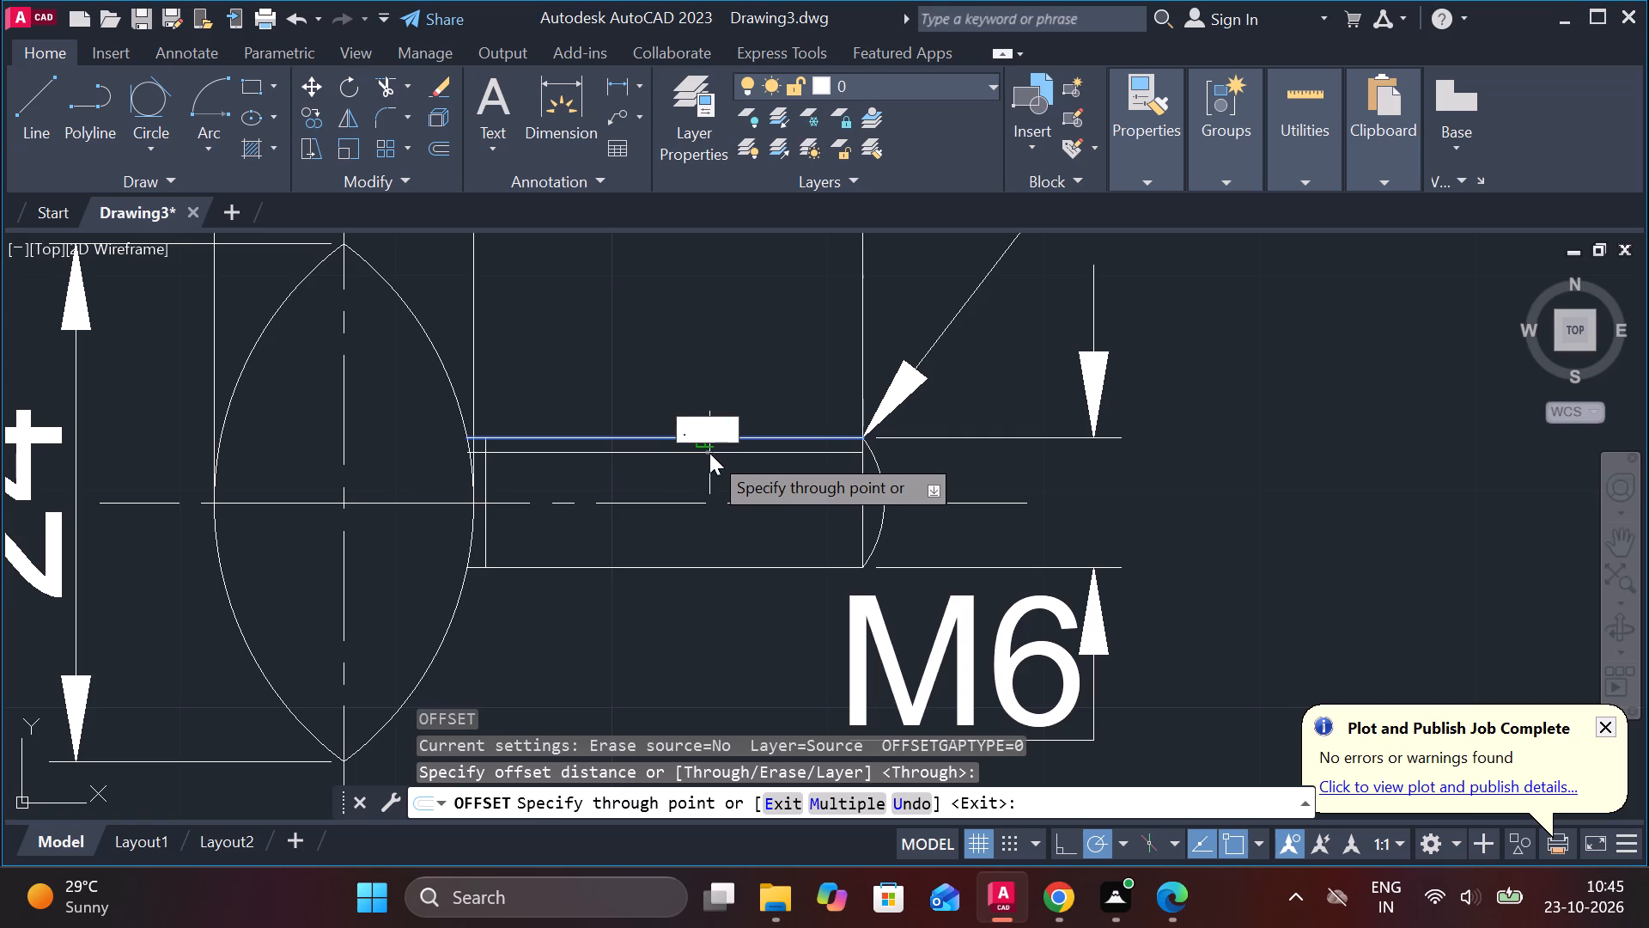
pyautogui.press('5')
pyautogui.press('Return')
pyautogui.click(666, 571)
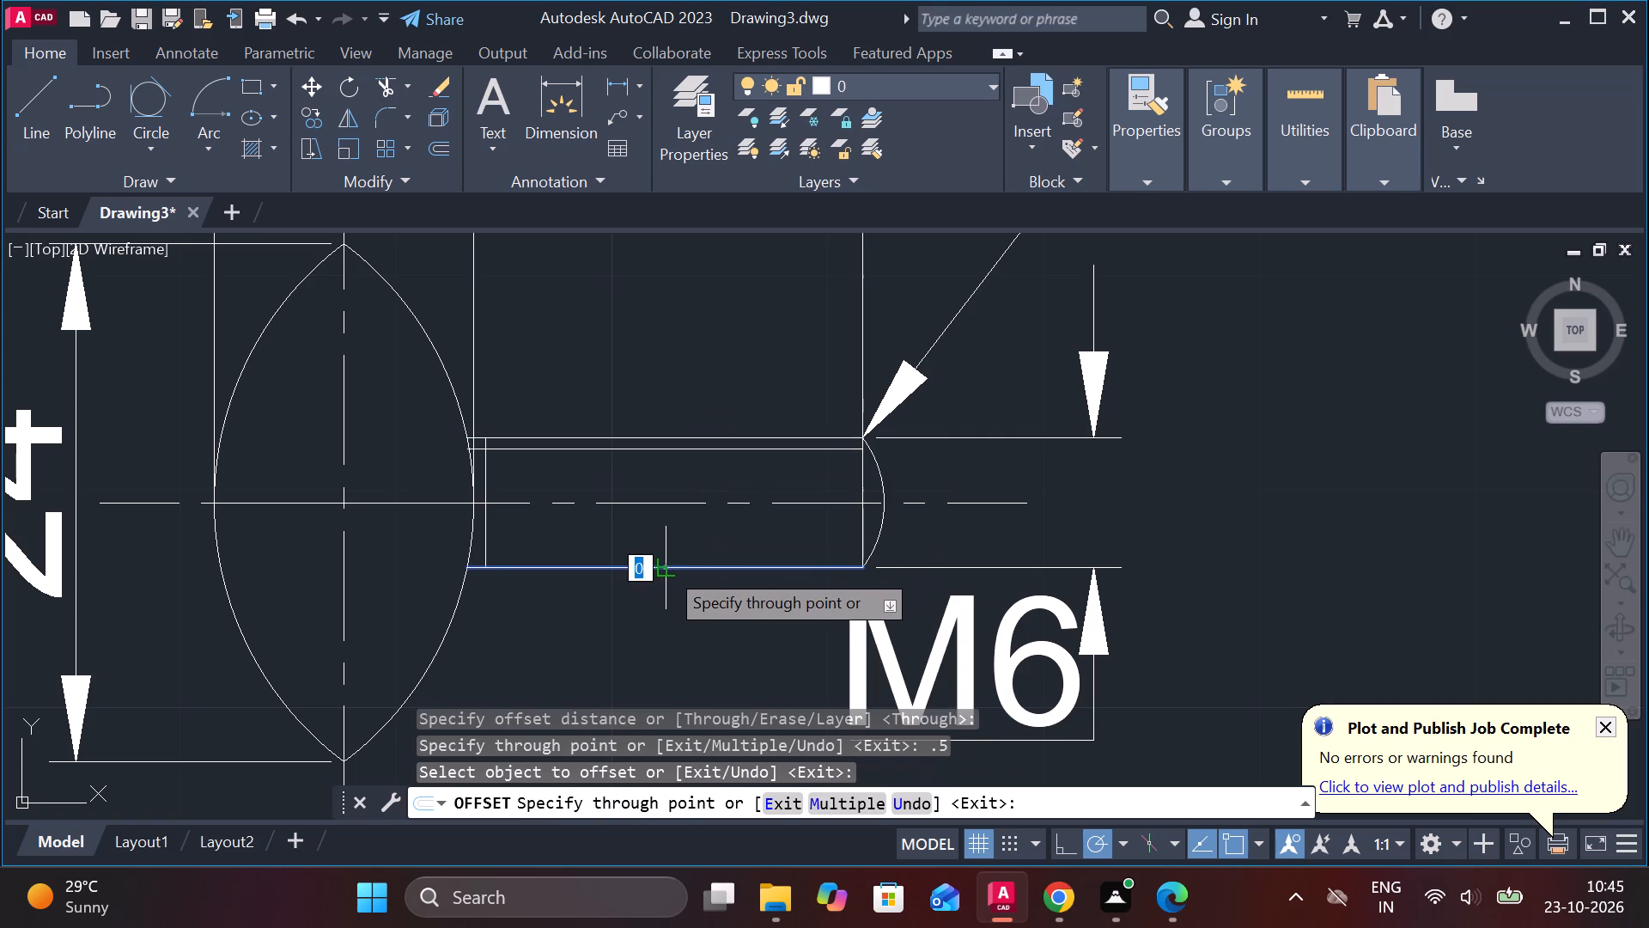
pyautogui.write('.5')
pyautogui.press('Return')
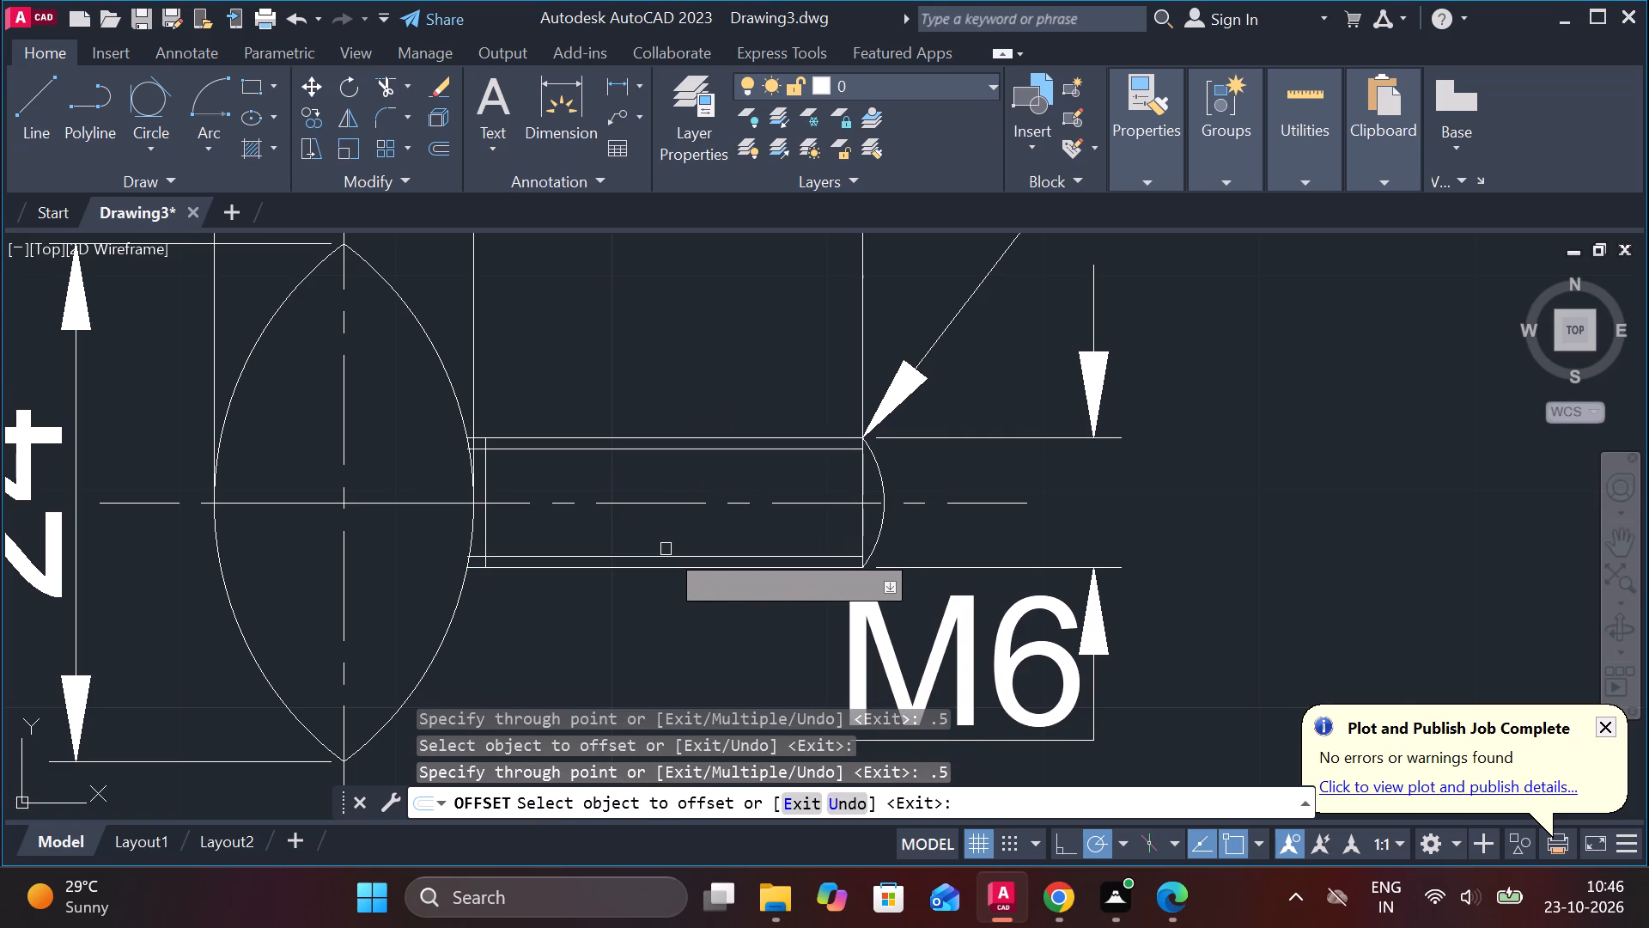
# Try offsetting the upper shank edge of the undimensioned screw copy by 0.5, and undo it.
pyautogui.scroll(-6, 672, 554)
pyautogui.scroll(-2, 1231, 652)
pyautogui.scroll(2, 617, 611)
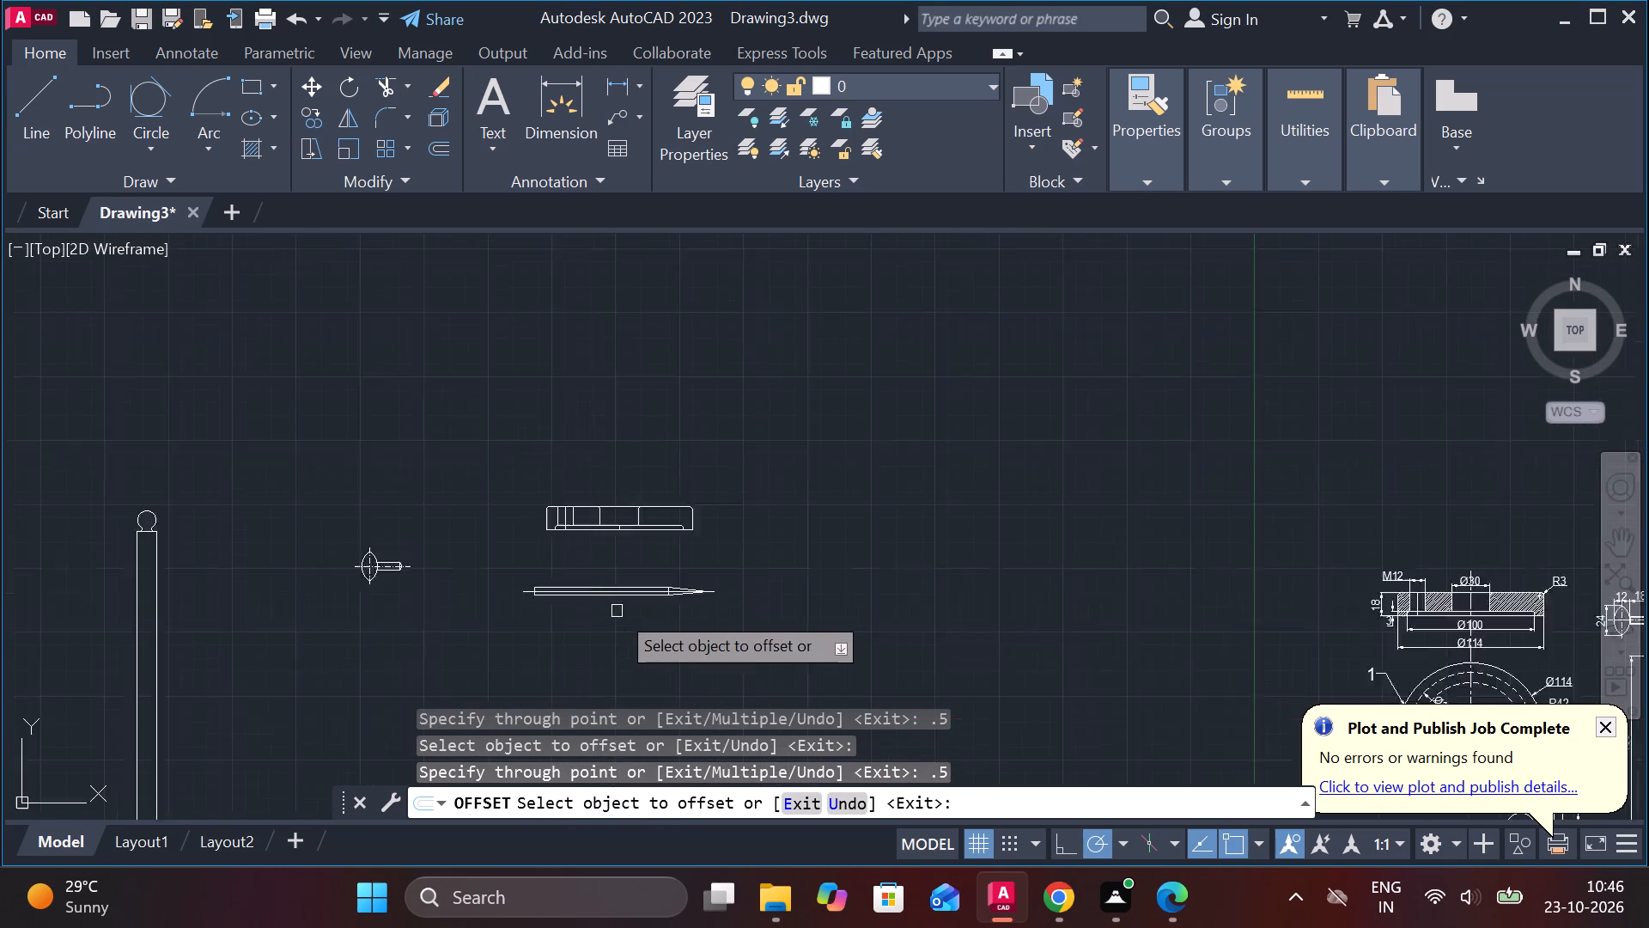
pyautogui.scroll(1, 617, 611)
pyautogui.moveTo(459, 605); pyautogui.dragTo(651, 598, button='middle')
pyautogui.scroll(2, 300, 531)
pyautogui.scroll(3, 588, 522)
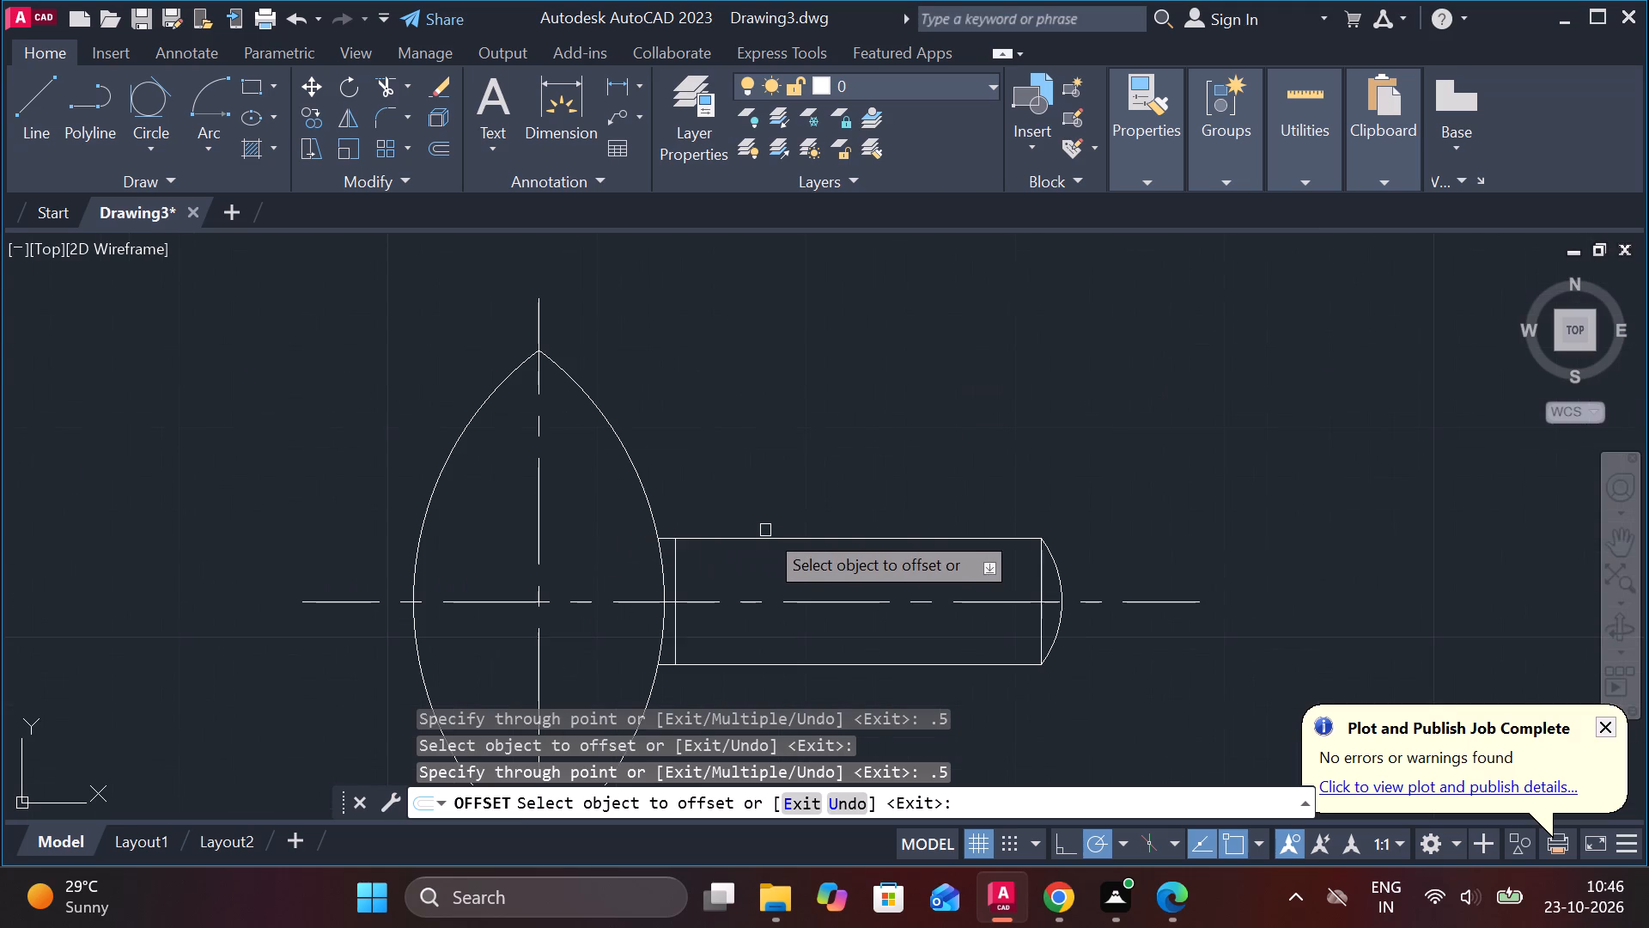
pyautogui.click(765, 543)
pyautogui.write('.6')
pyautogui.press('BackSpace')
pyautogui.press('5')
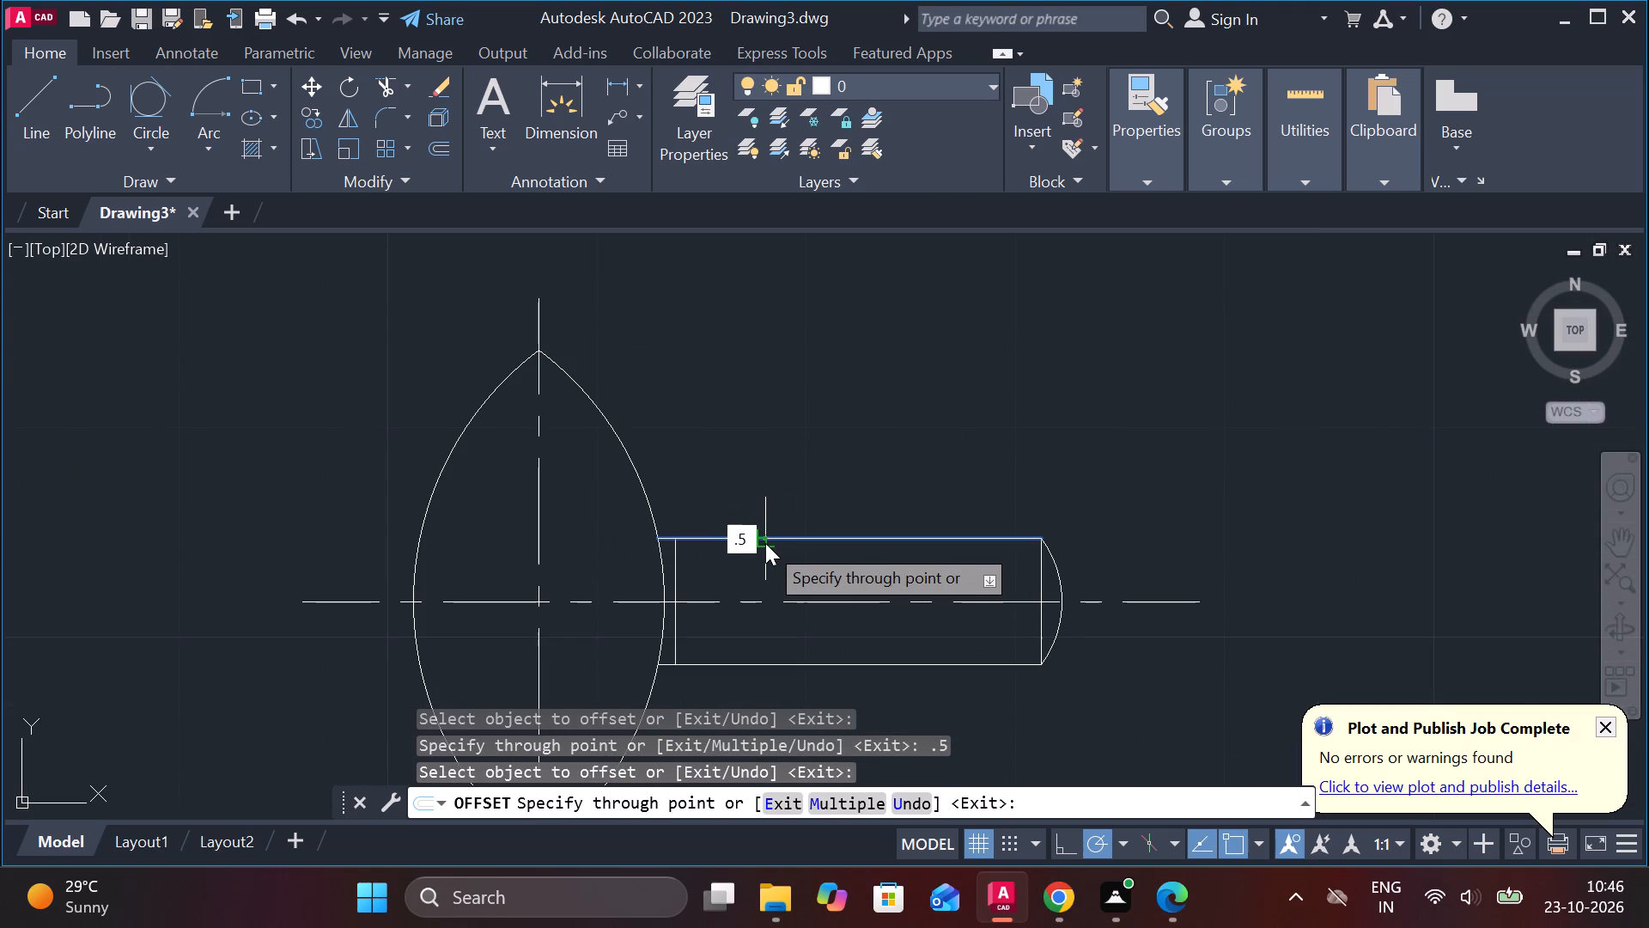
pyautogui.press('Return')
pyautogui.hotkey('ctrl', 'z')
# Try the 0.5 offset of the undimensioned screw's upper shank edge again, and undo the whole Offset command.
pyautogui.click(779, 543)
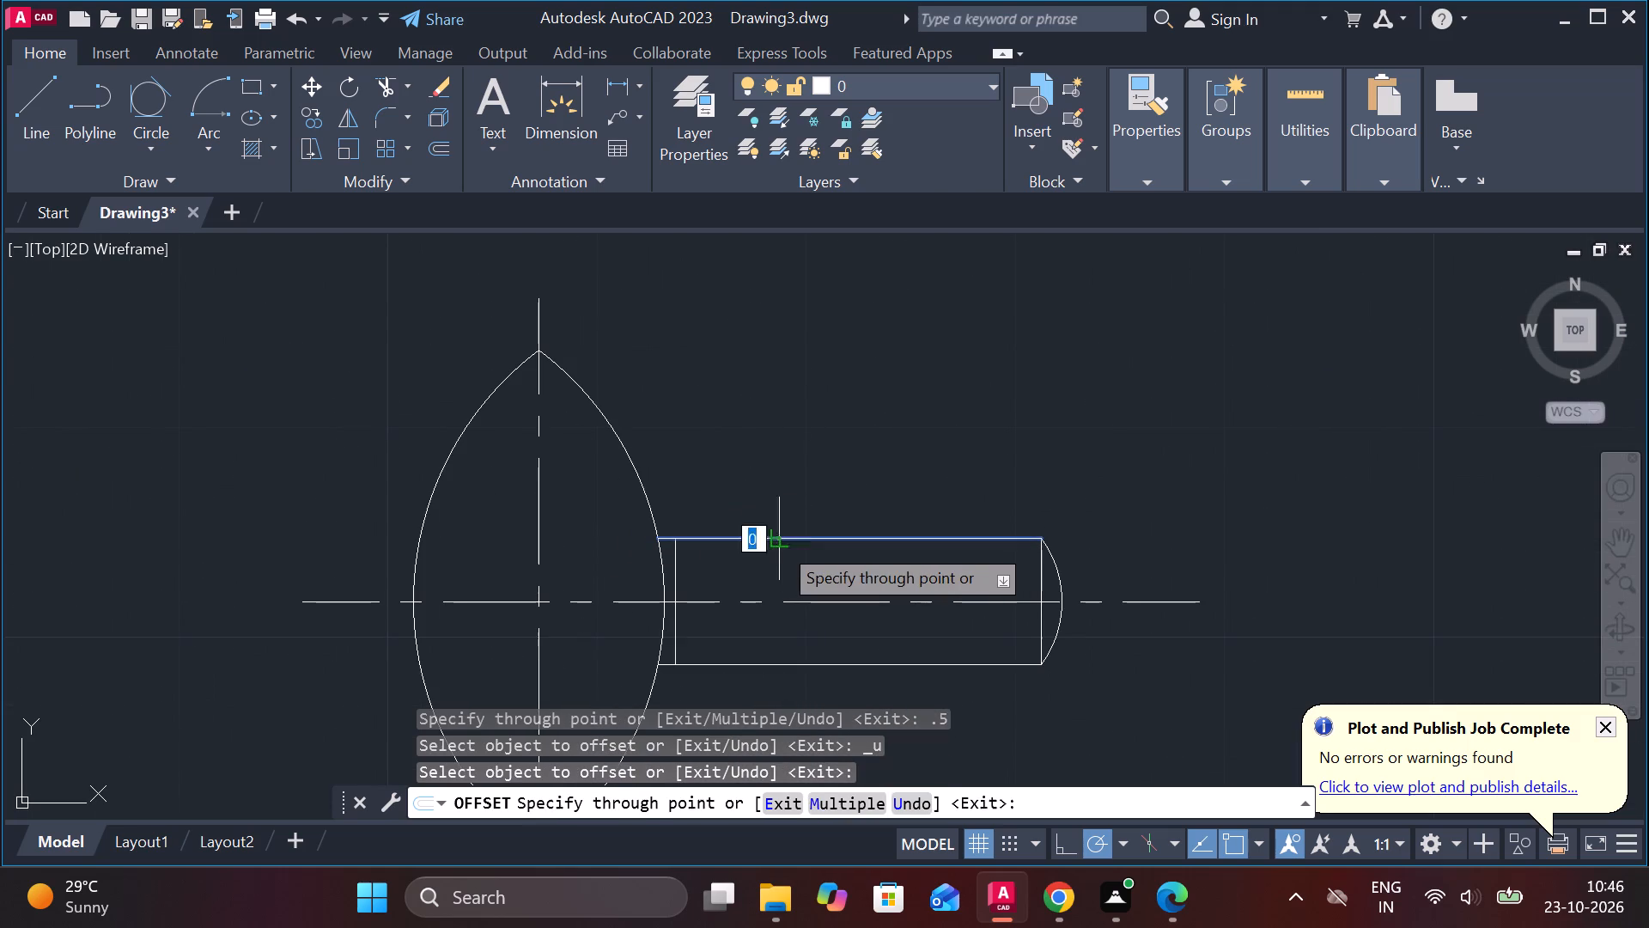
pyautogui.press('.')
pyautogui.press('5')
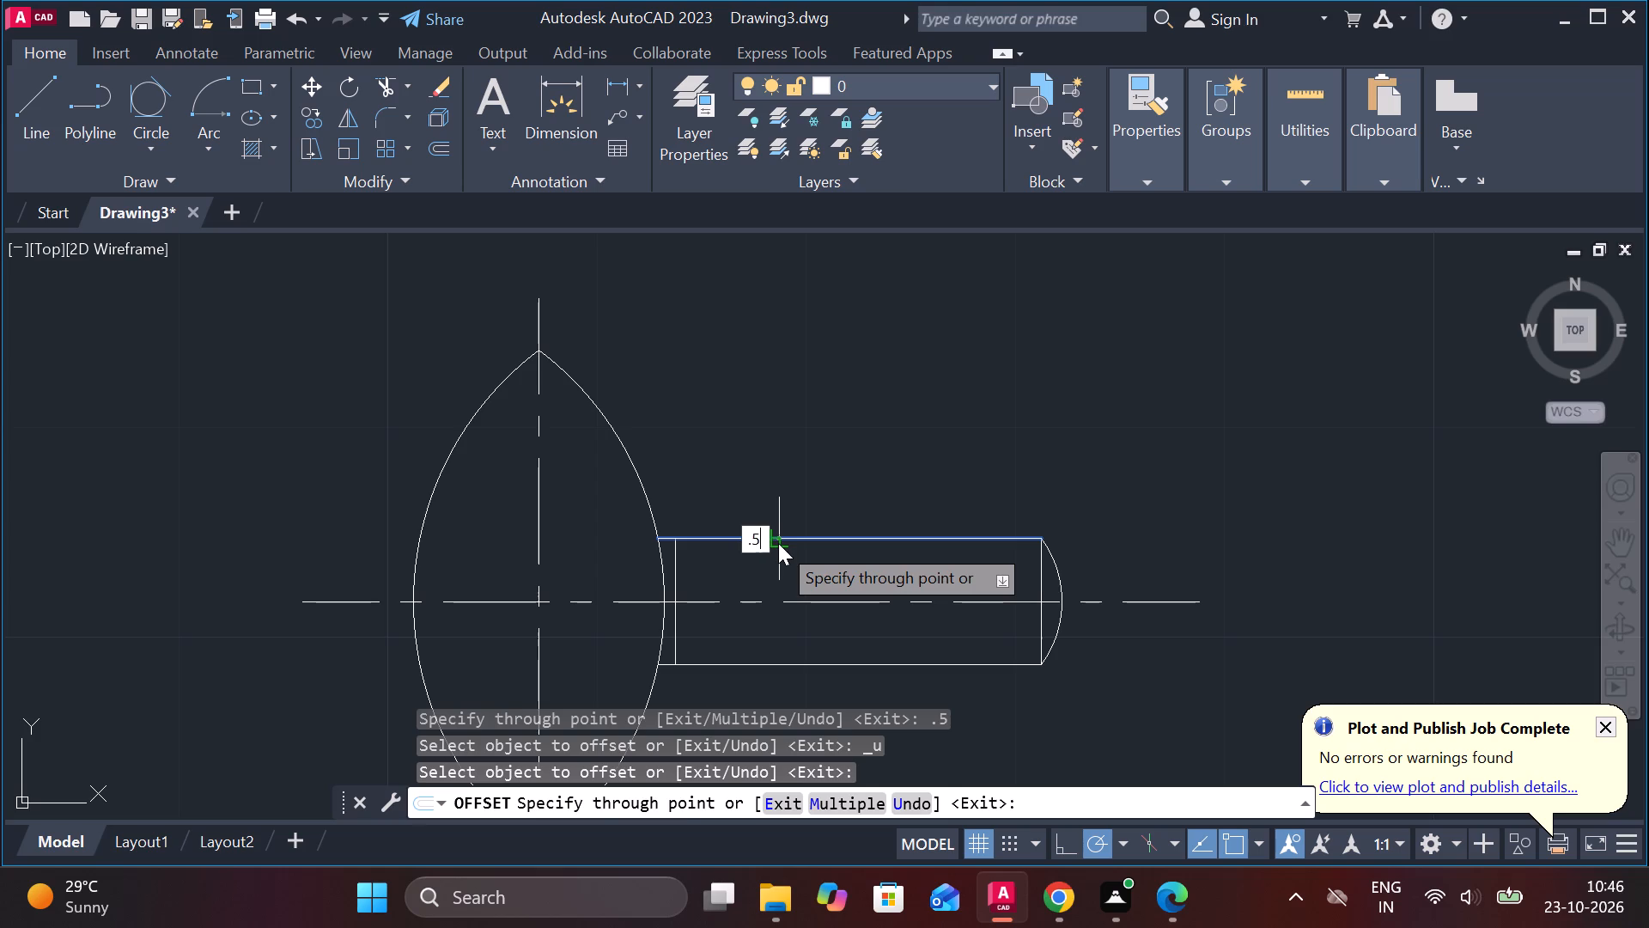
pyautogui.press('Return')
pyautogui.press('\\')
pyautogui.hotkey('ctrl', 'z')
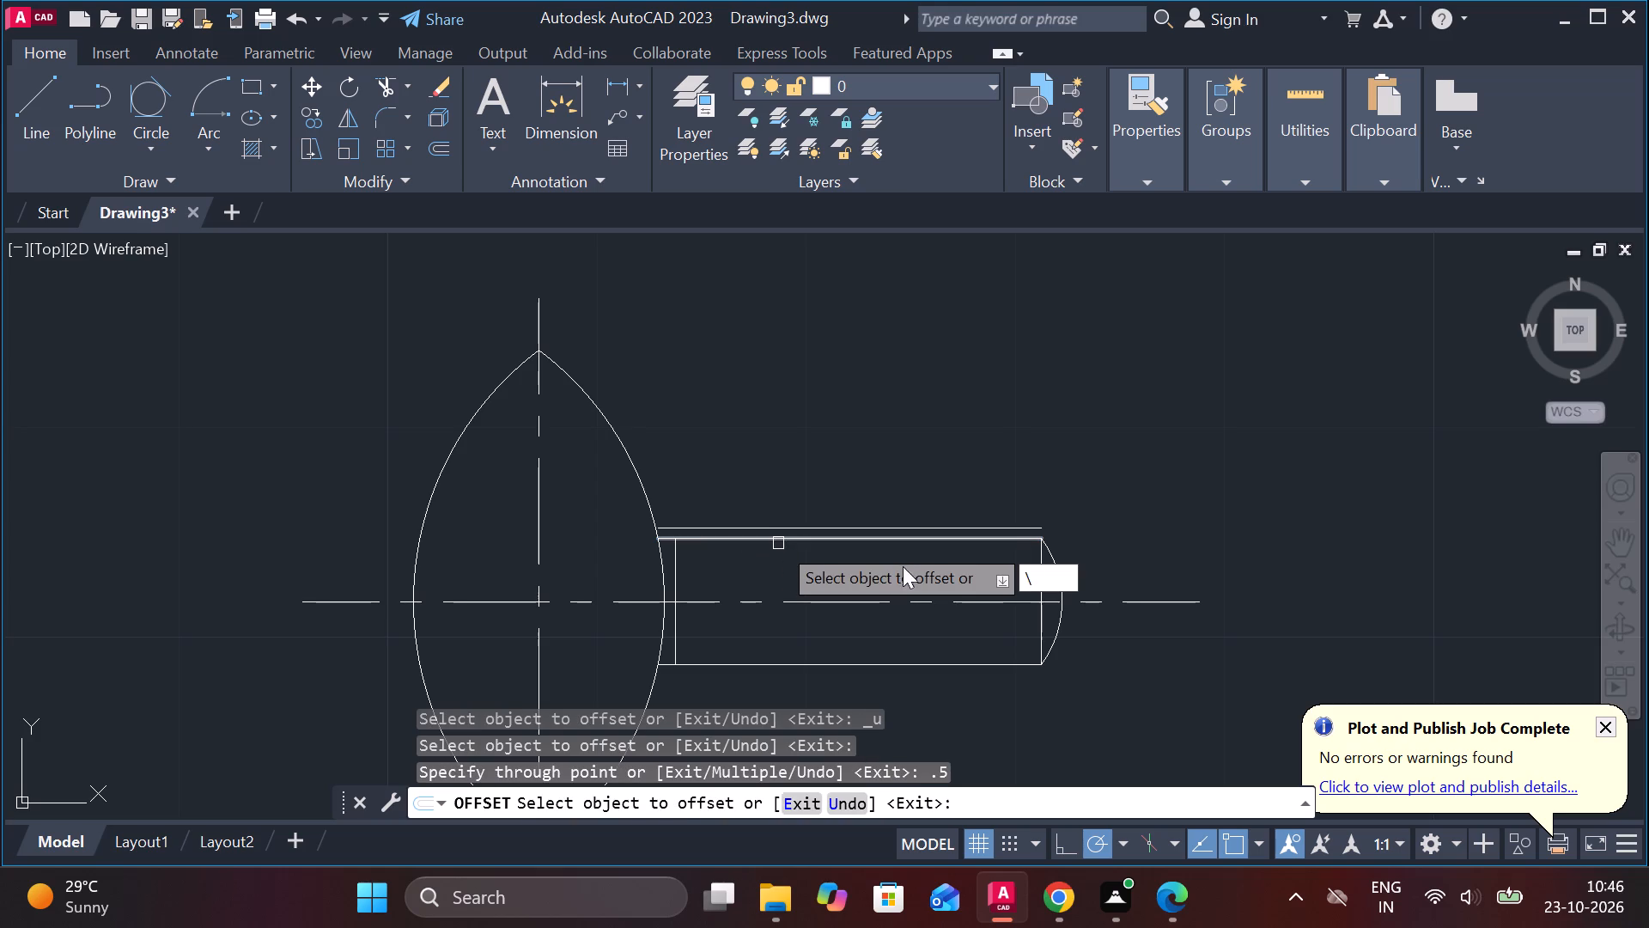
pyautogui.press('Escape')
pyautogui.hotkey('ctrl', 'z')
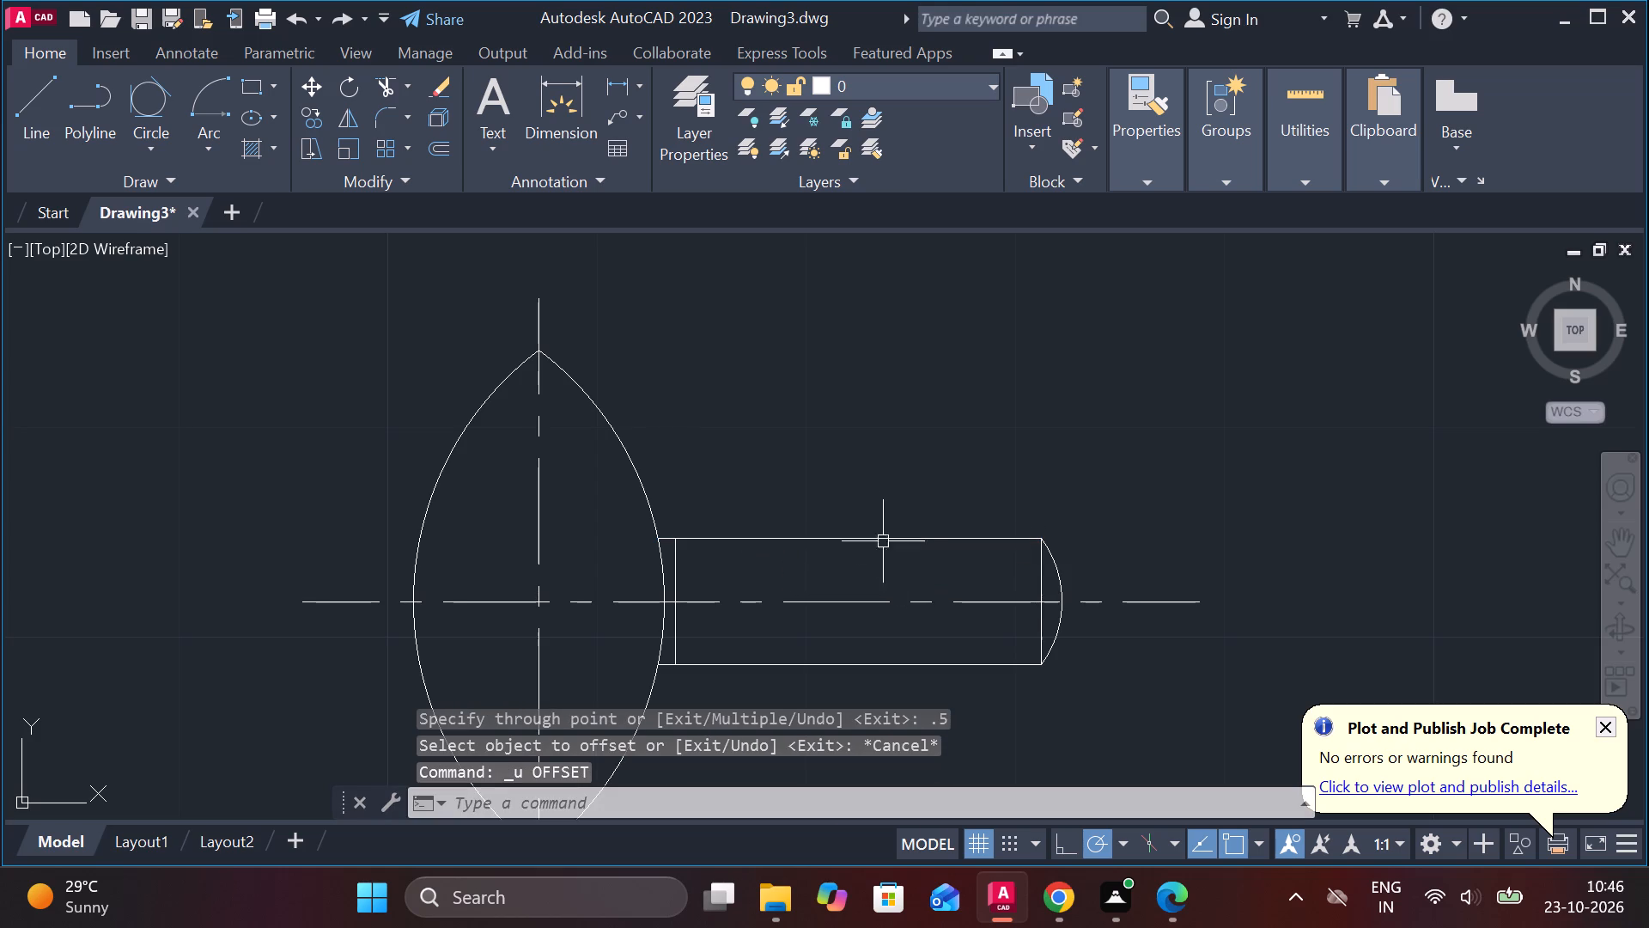
# Offset the upper and lower shank edges of the undimensioned screw copy inward by 0.5 as thread lines.
pyautogui.press('o')
pyautogui.press('Return')
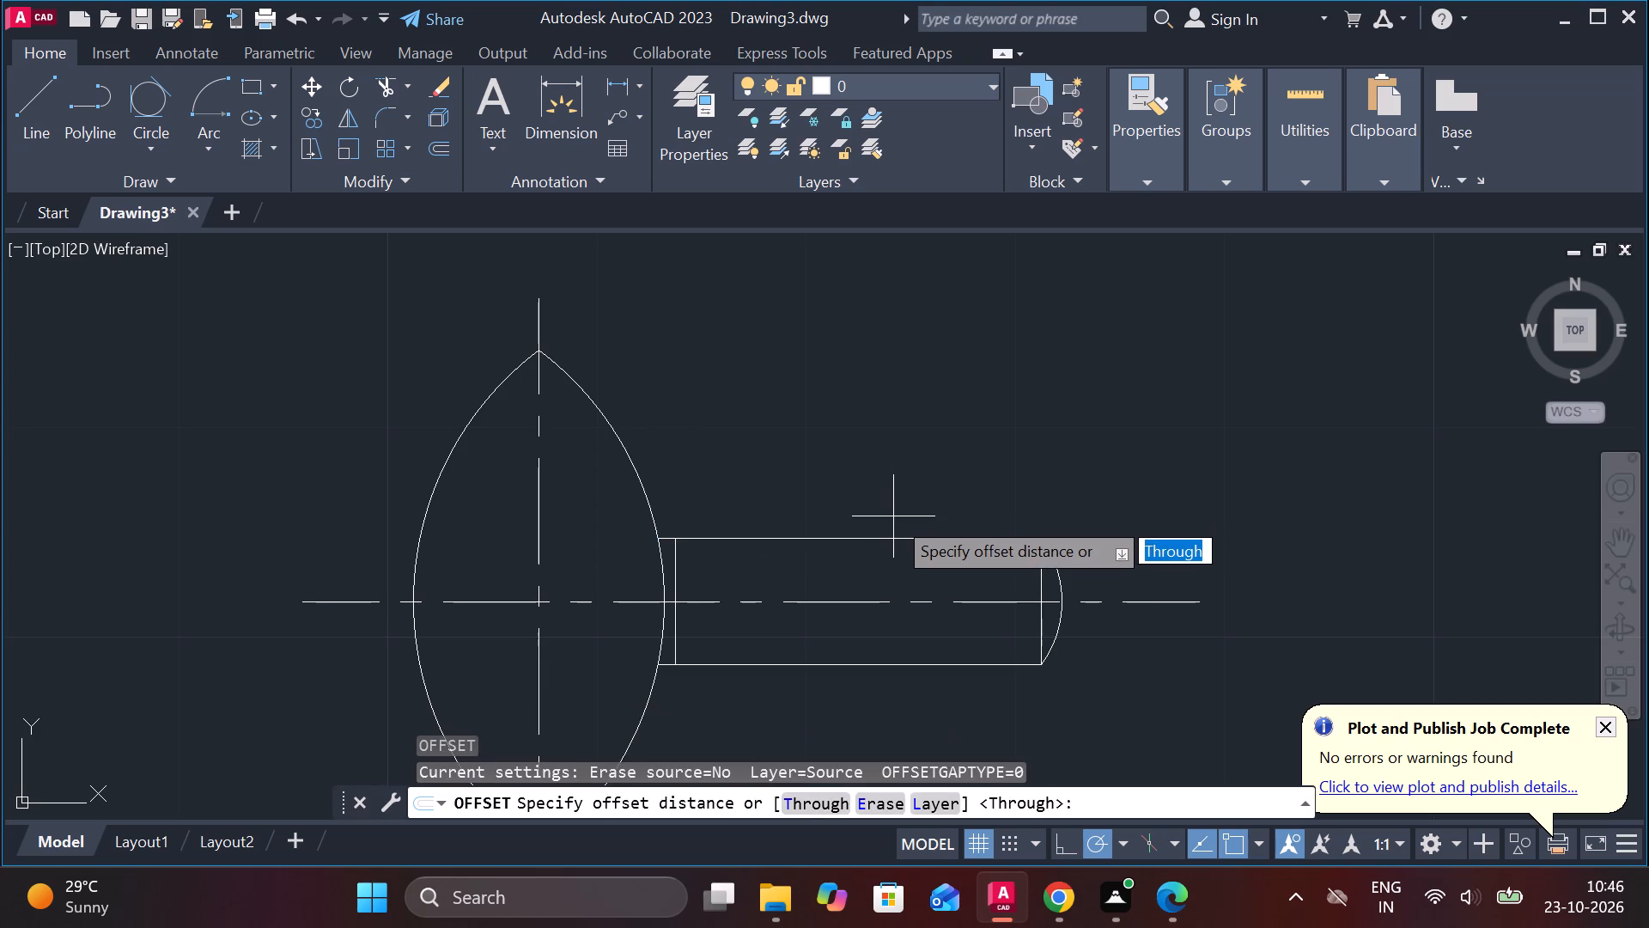
pyautogui.press('Return')
pyautogui.click(879, 535)
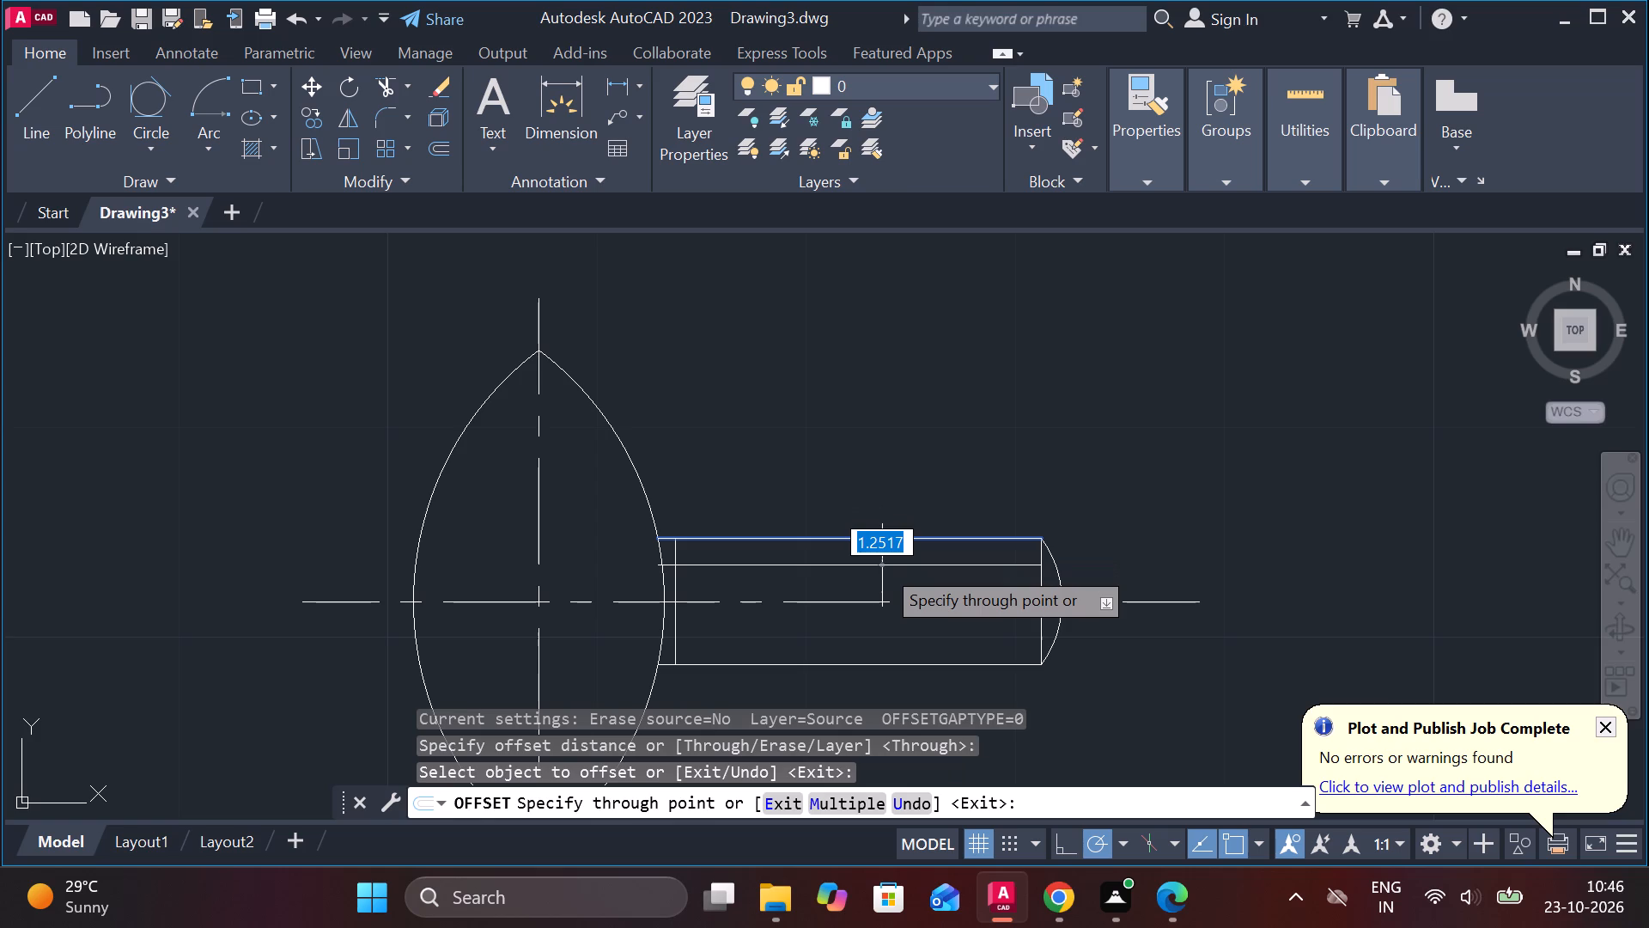
pyautogui.write('.5')
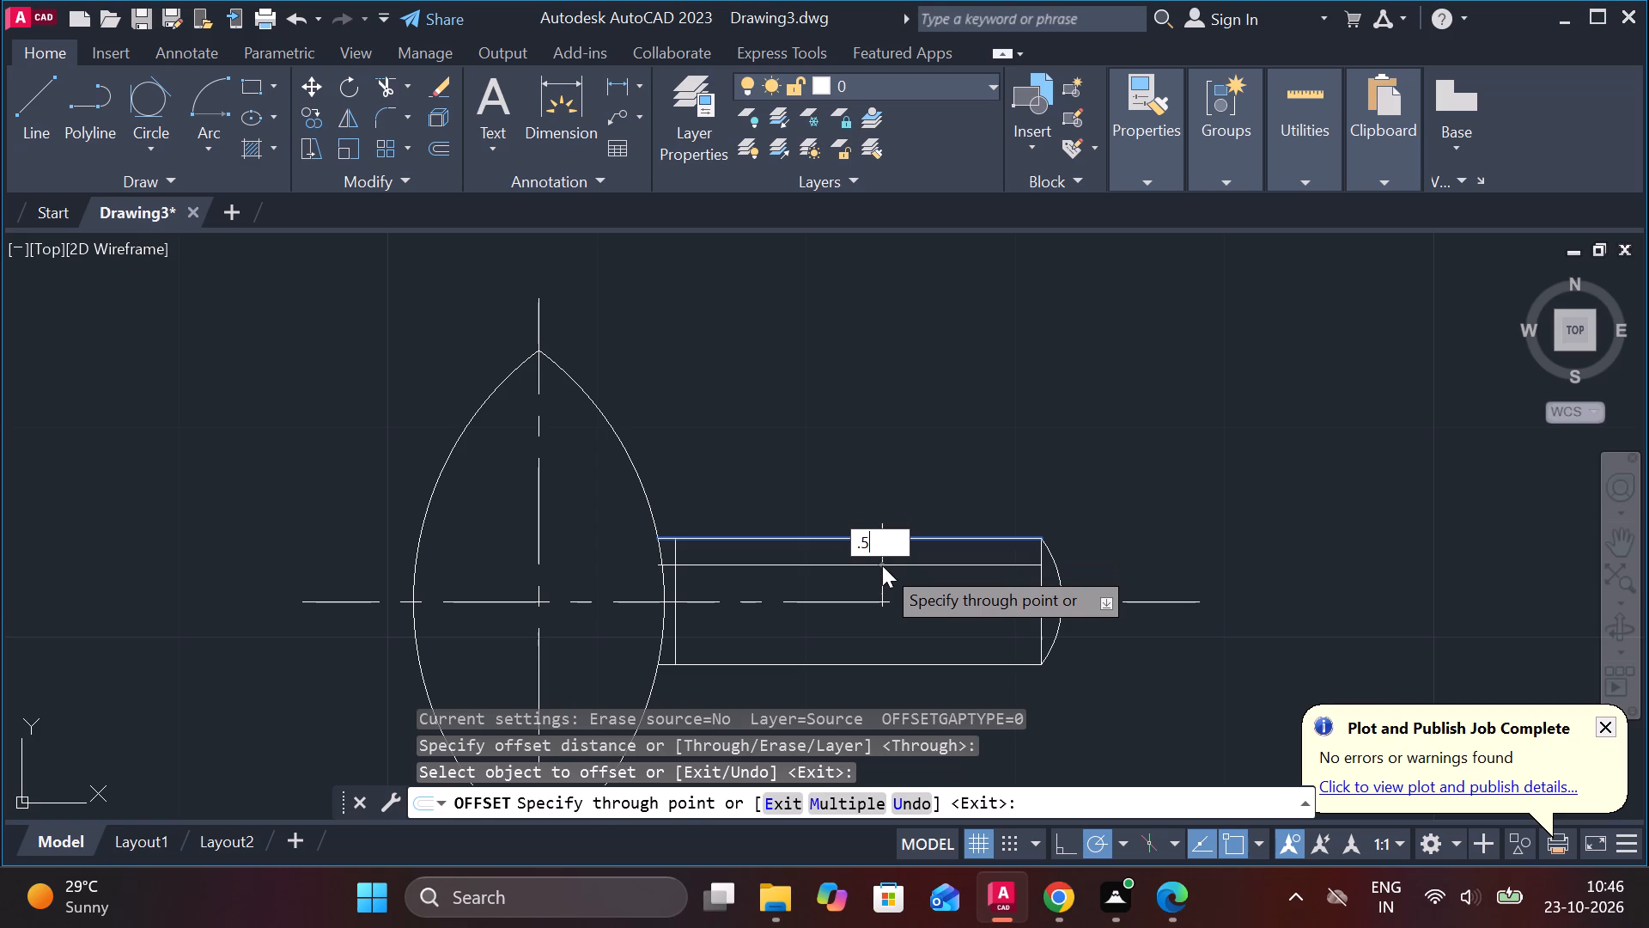
pyautogui.press('Return')
pyautogui.click(855, 662)
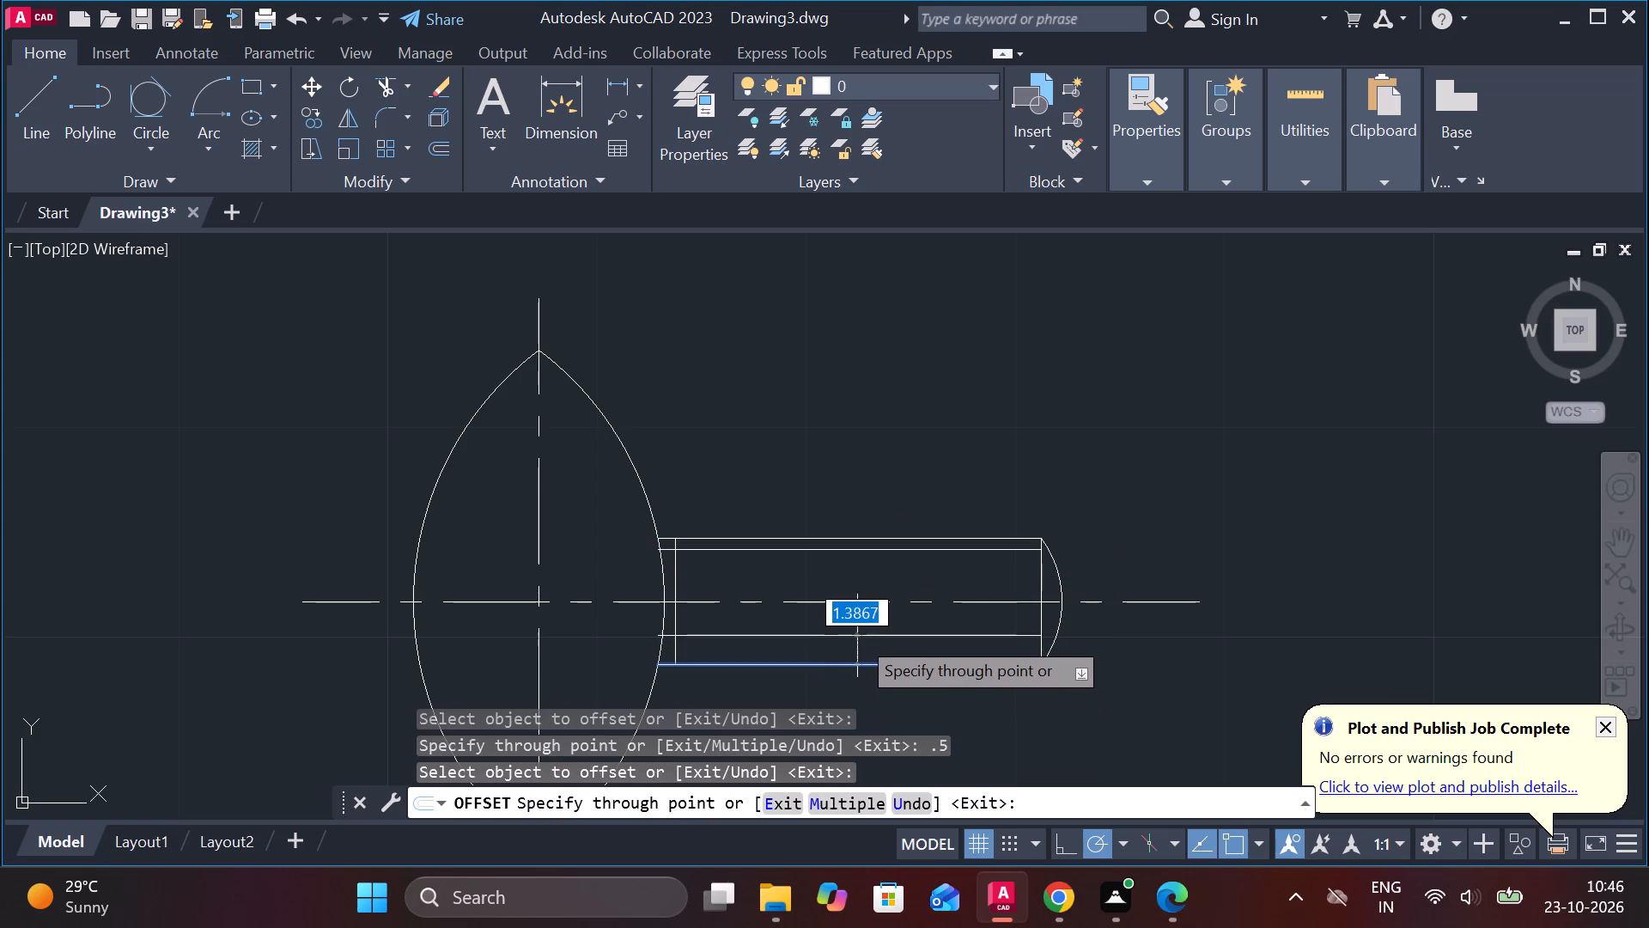
pyautogui.press('.')
pyautogui.press('5')
pyautogui.press('Return')
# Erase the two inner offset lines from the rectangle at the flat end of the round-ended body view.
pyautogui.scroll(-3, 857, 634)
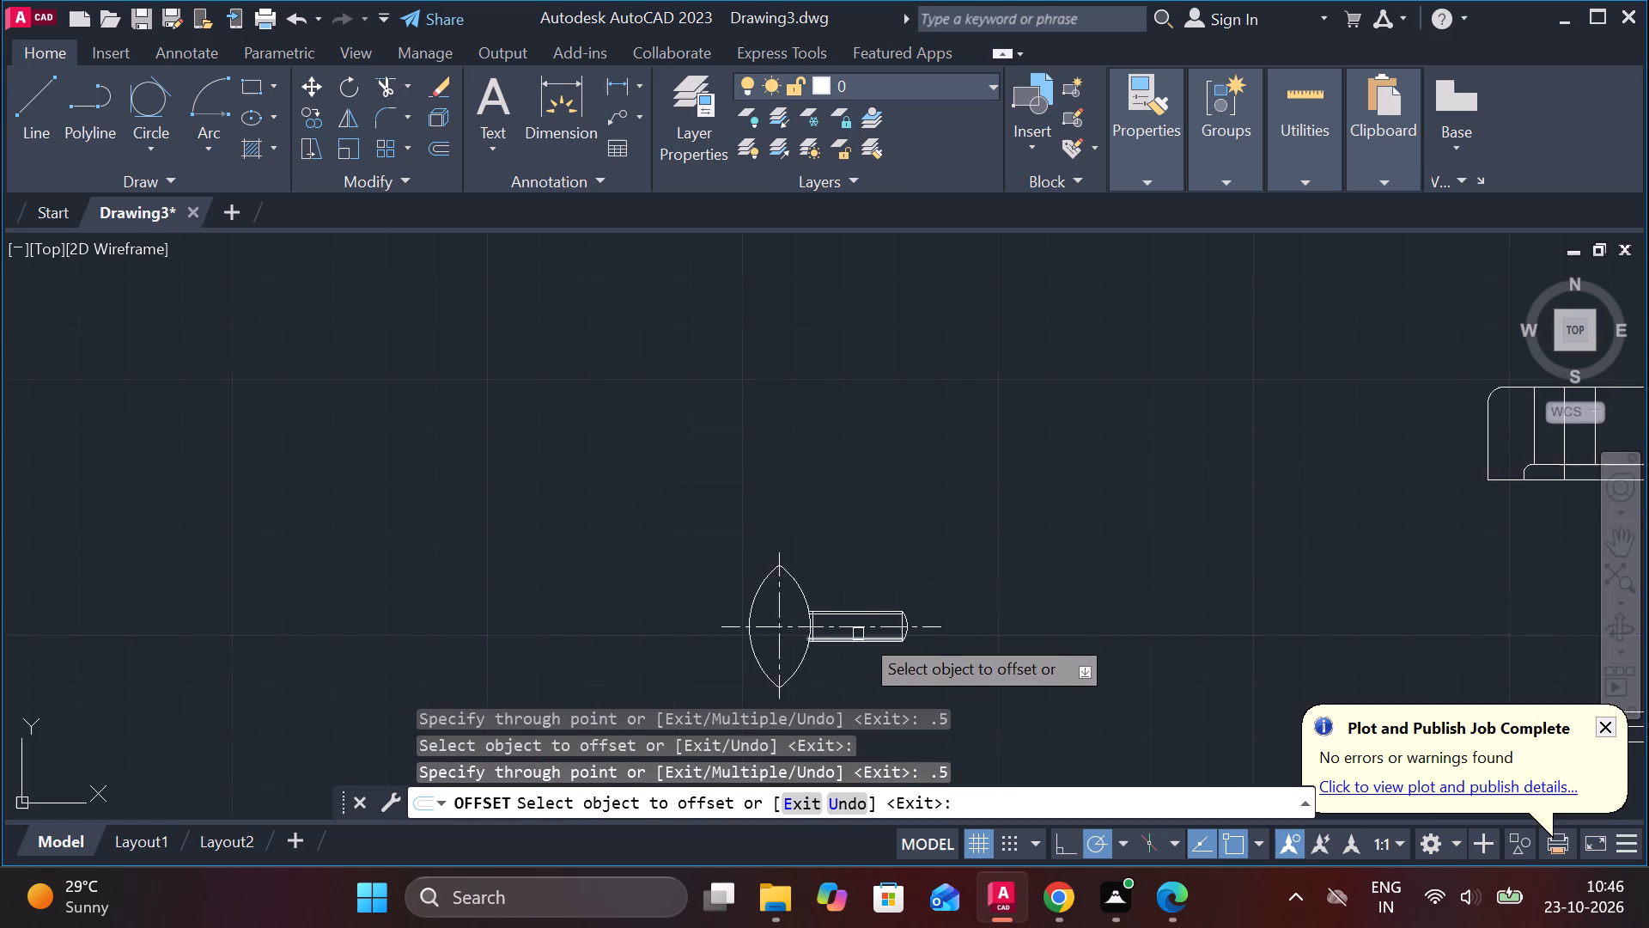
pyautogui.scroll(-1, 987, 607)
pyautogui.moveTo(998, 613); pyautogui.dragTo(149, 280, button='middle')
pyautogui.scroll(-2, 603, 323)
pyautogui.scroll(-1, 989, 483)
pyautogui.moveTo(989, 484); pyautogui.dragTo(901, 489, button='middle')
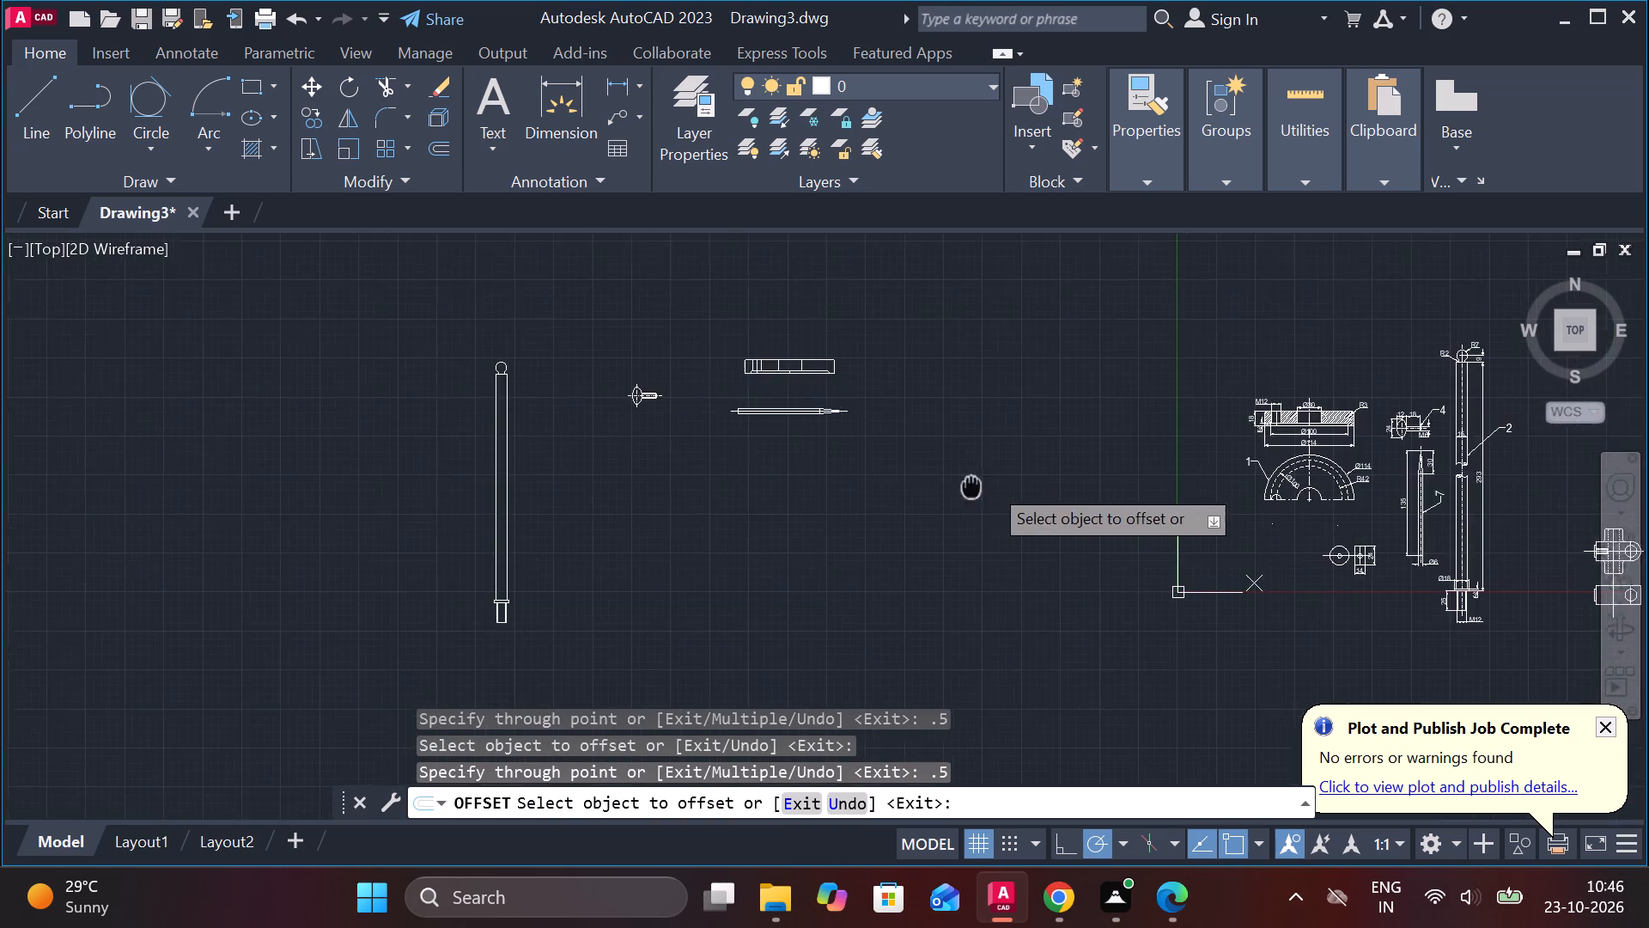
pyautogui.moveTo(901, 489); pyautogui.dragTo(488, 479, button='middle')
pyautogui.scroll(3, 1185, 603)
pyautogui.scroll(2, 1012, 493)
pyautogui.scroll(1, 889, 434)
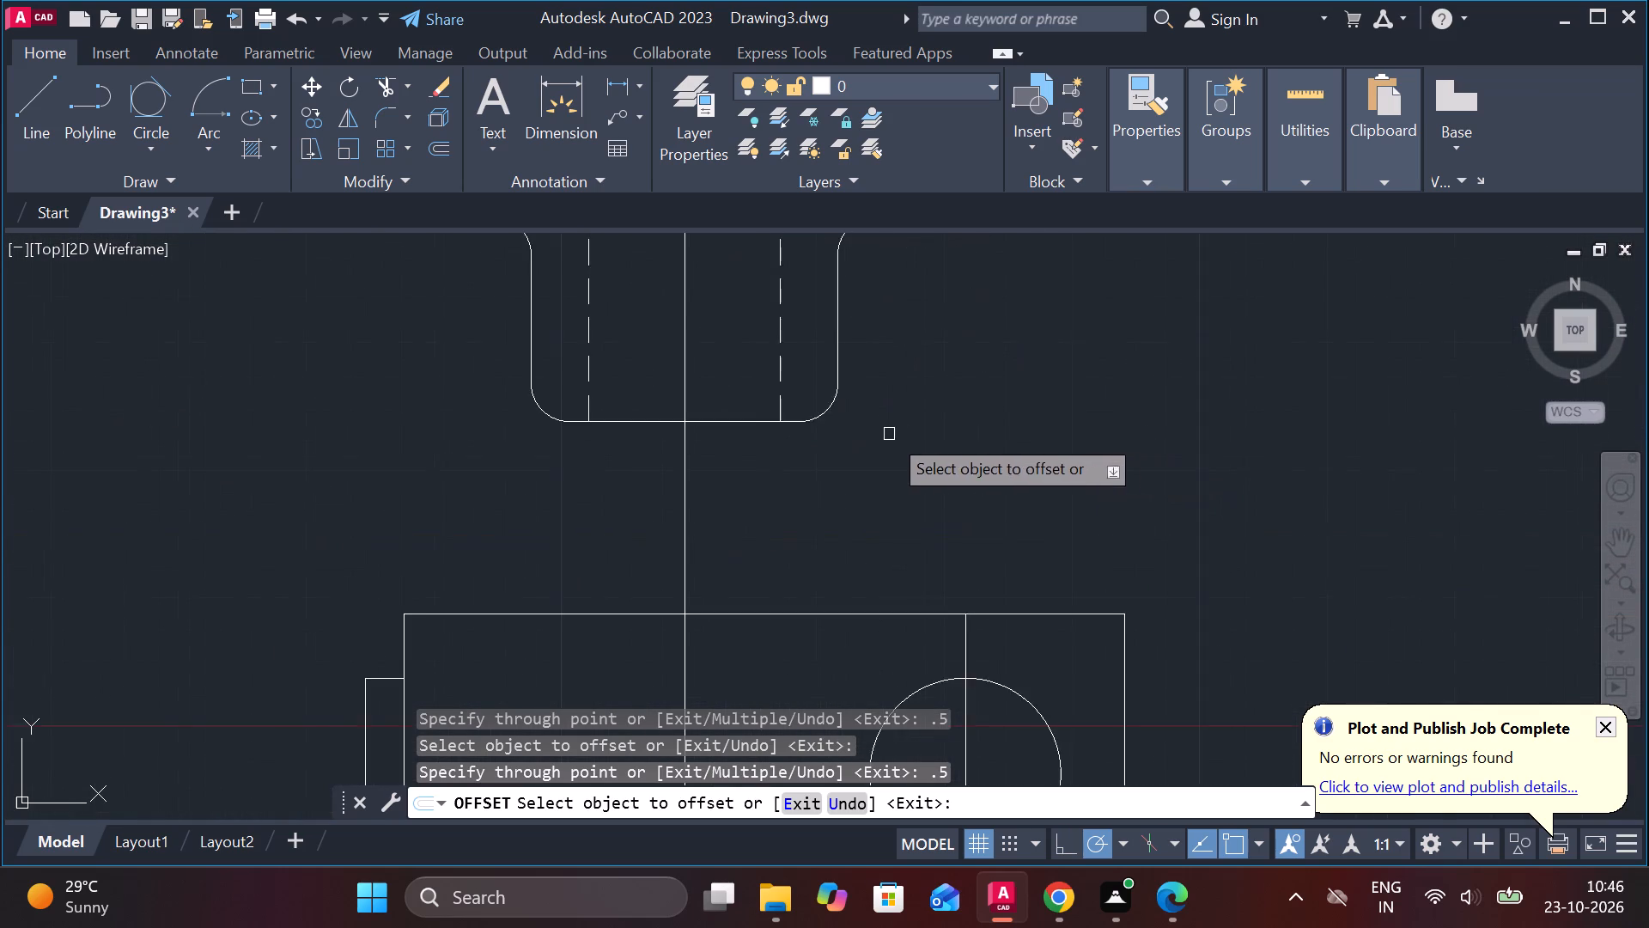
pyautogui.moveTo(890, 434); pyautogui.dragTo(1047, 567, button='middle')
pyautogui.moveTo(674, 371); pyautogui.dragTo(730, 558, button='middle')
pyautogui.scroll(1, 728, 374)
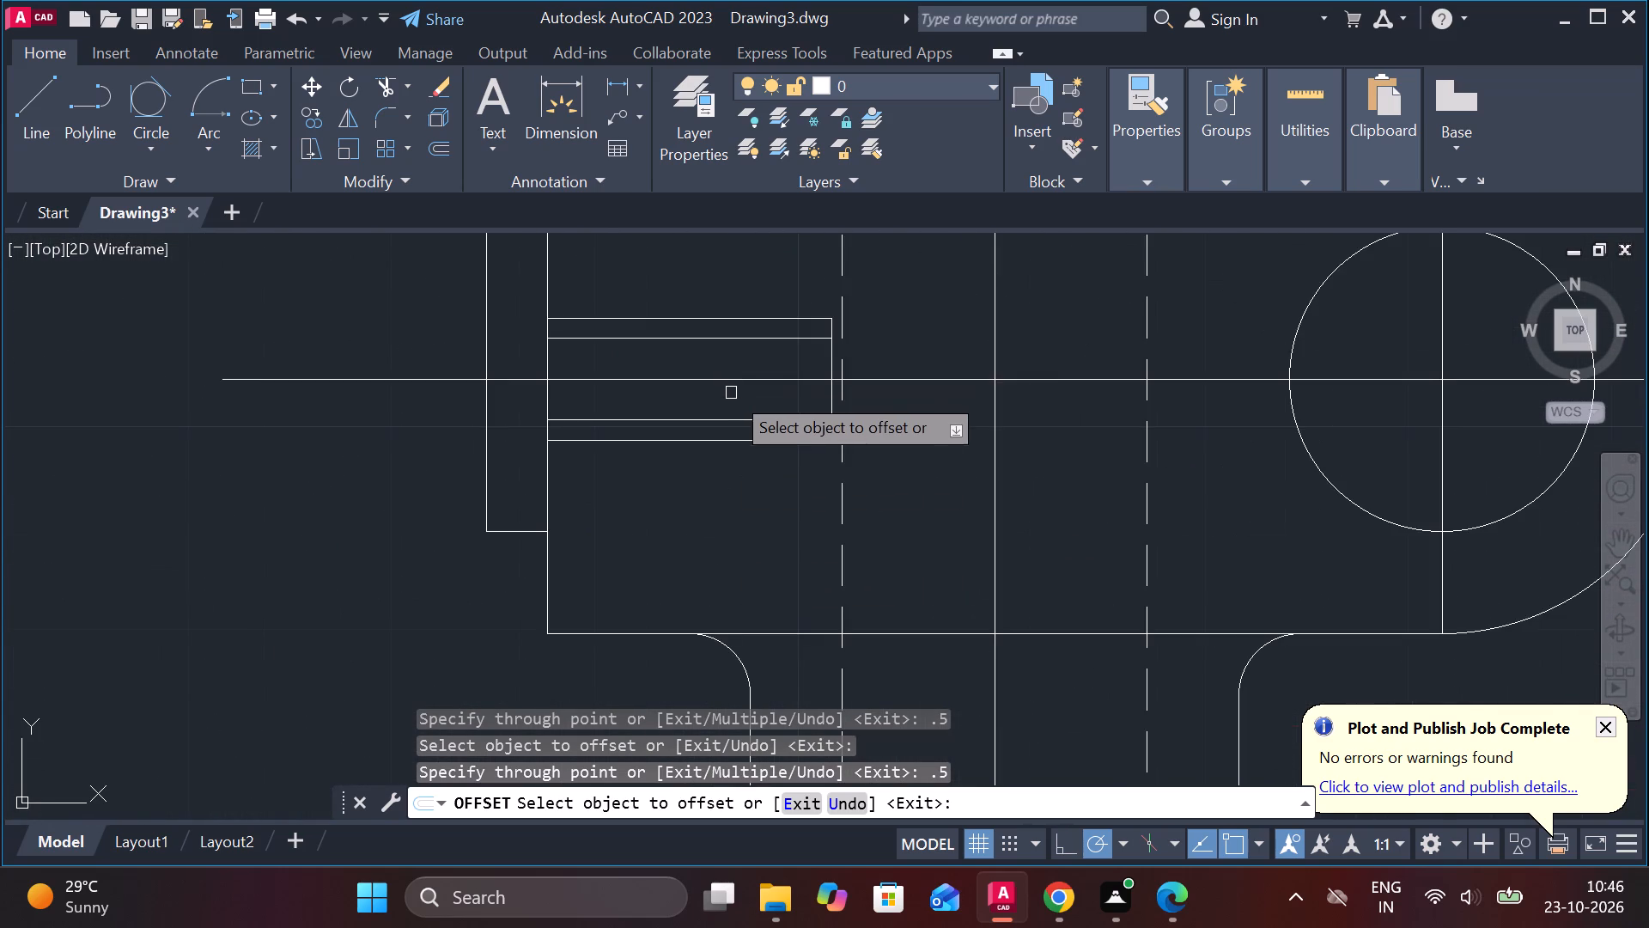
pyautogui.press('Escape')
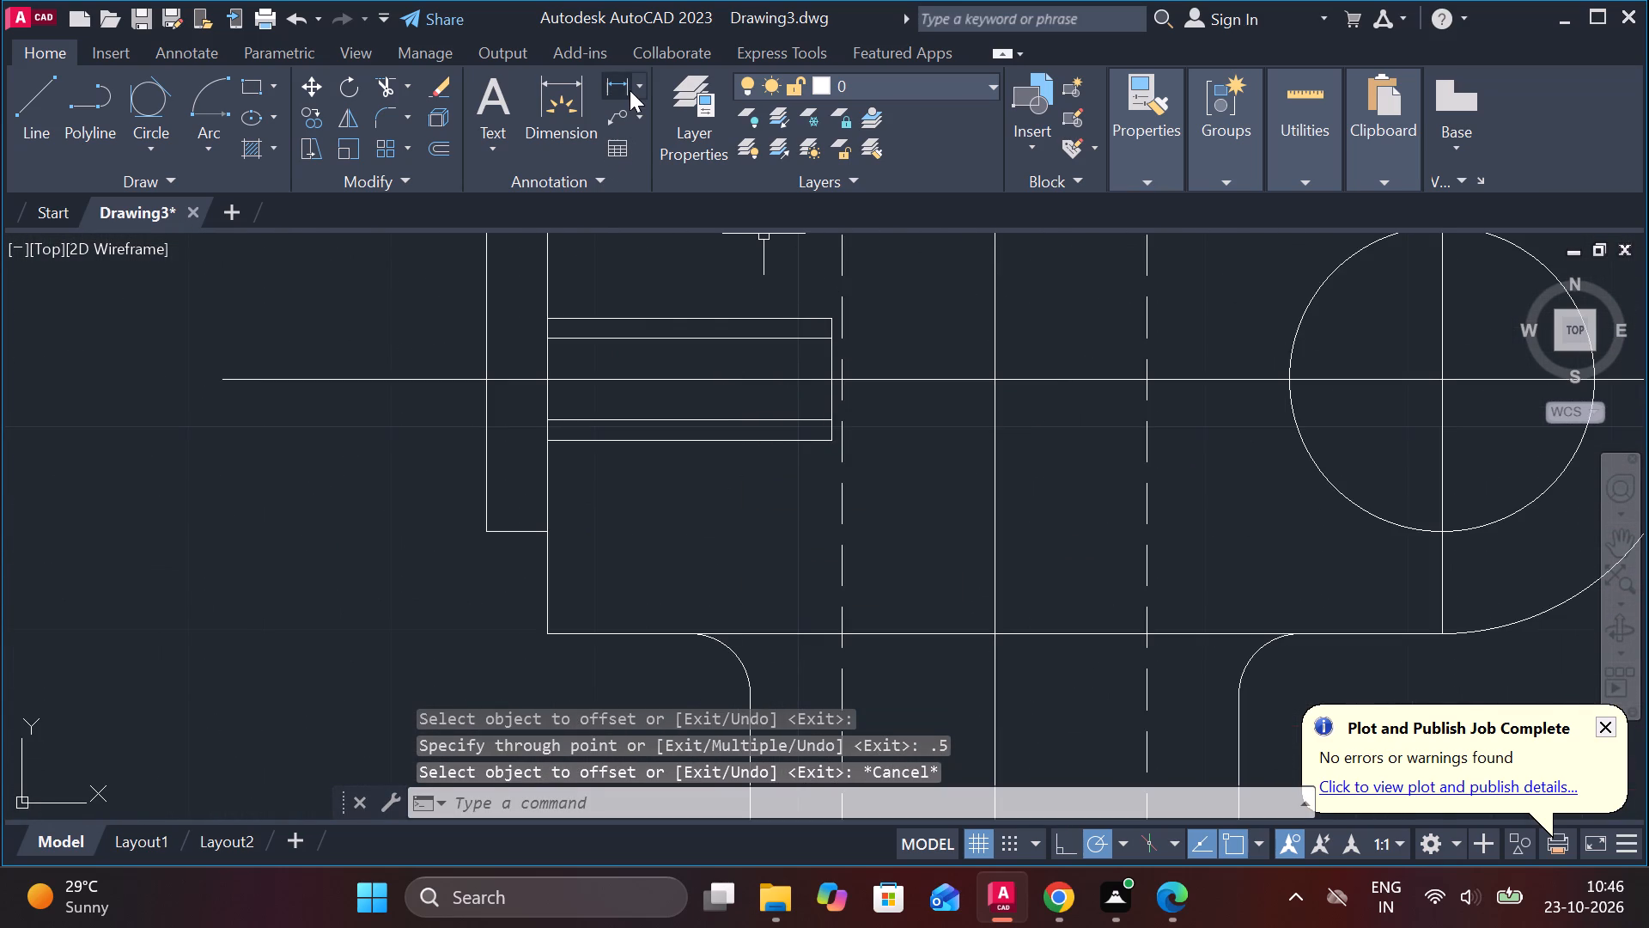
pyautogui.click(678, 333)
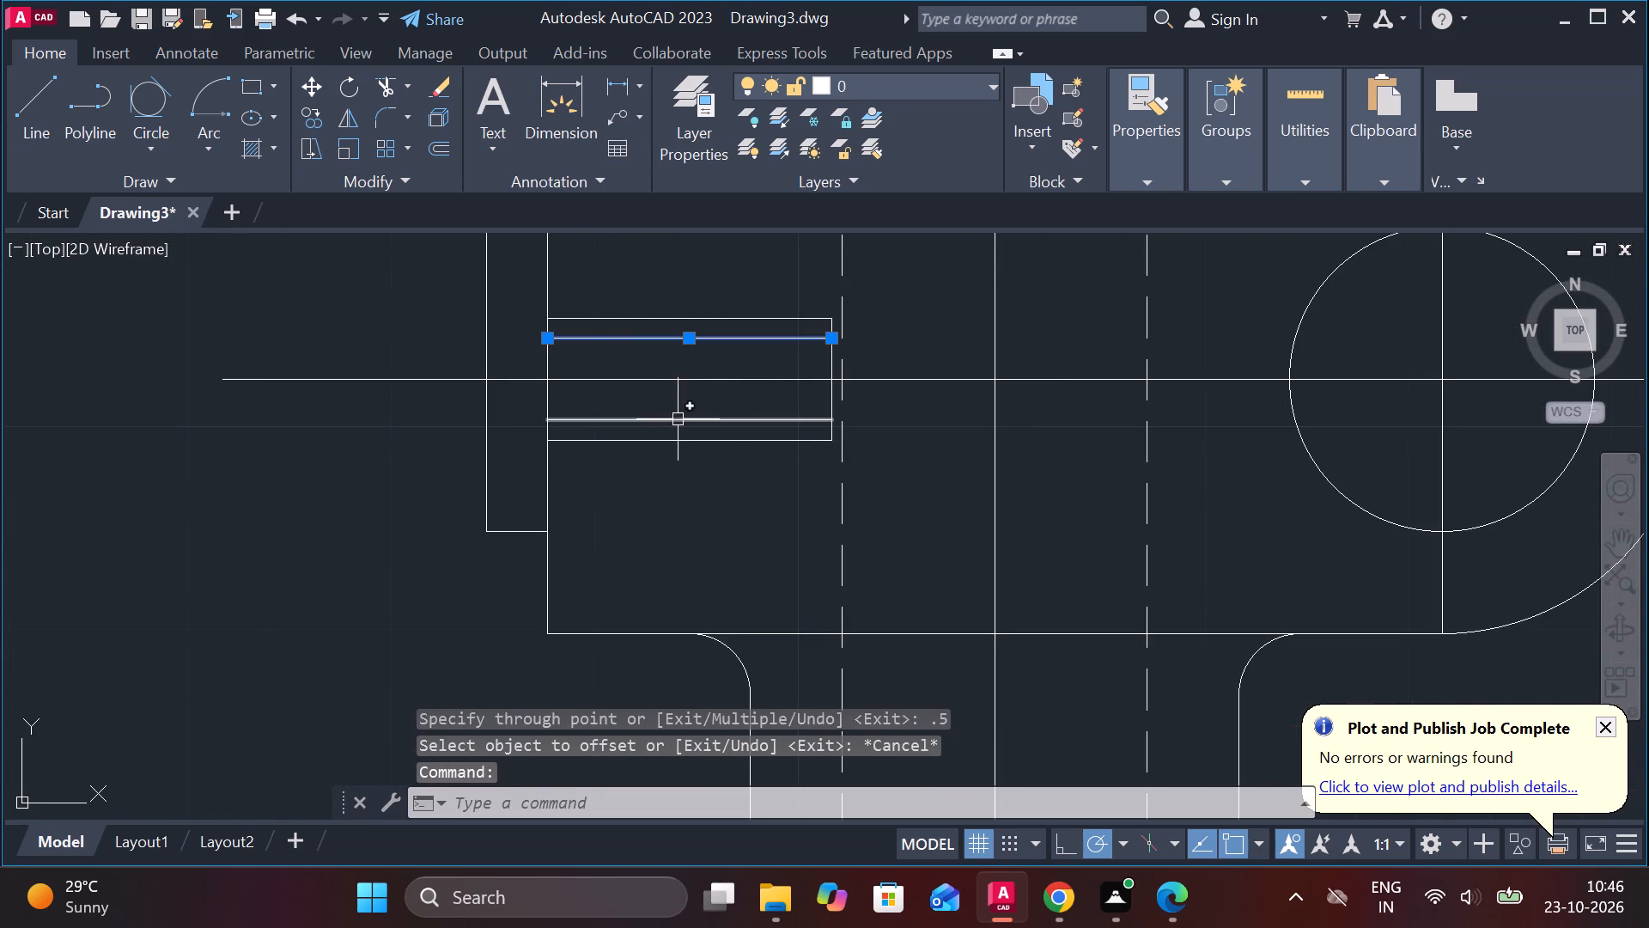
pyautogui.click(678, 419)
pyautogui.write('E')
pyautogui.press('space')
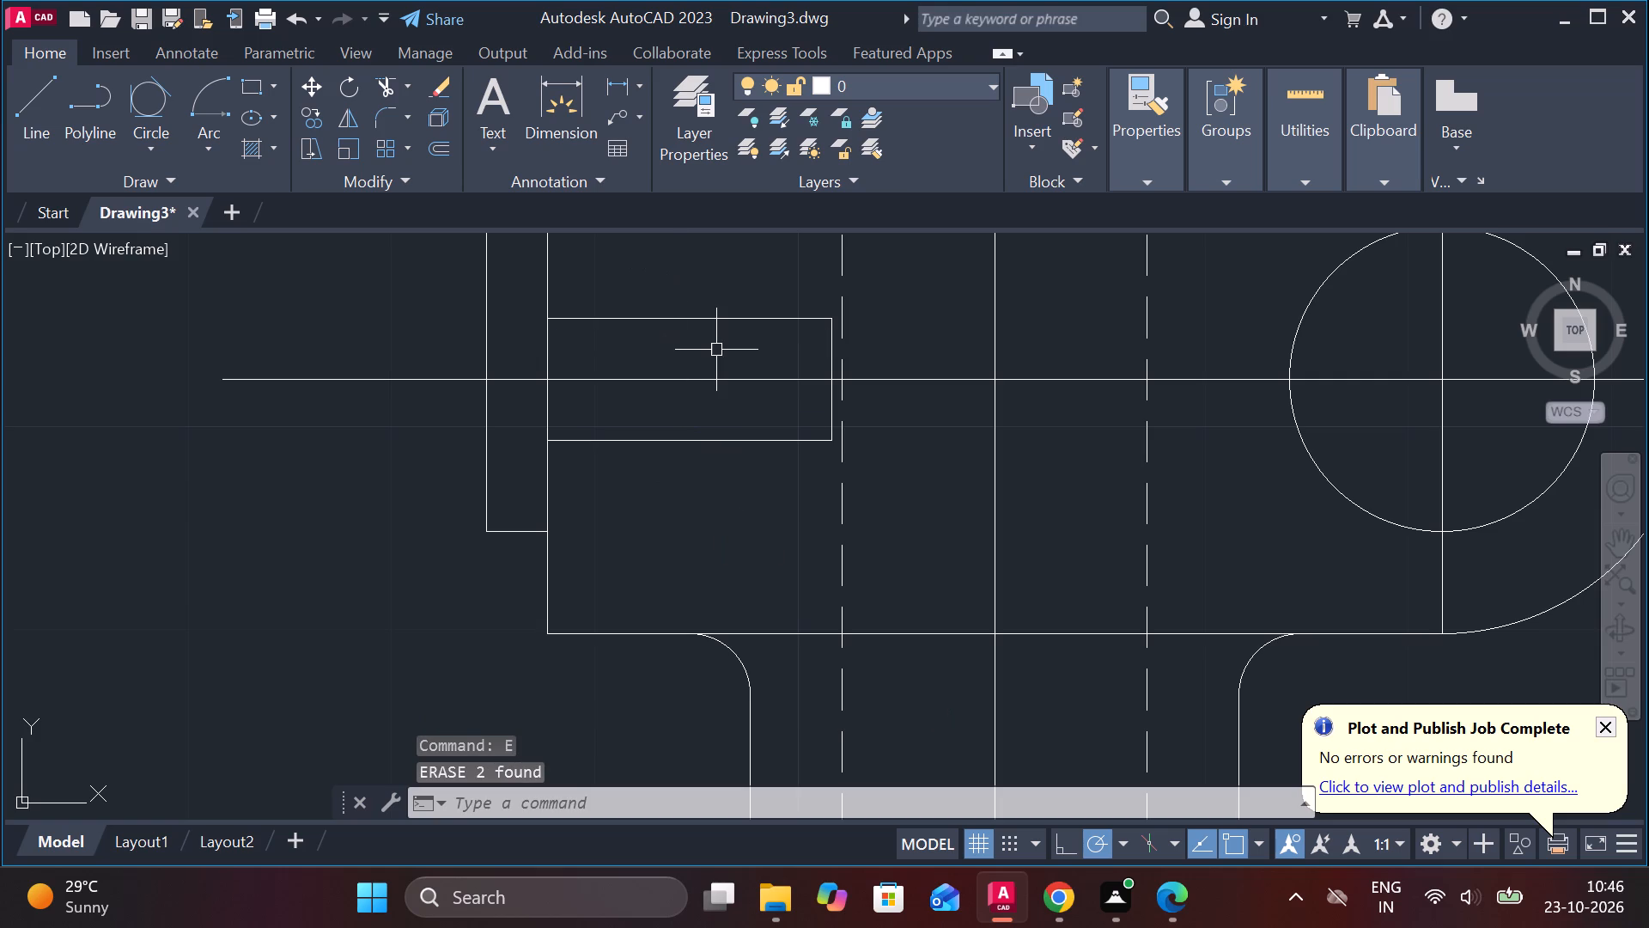
# Offset the upper and lower edges of the rectangle at the body's flat end inward by 0.5.
pyautogui.press('o')
pyautogui.press('Return')
pyautogui.press('Return')
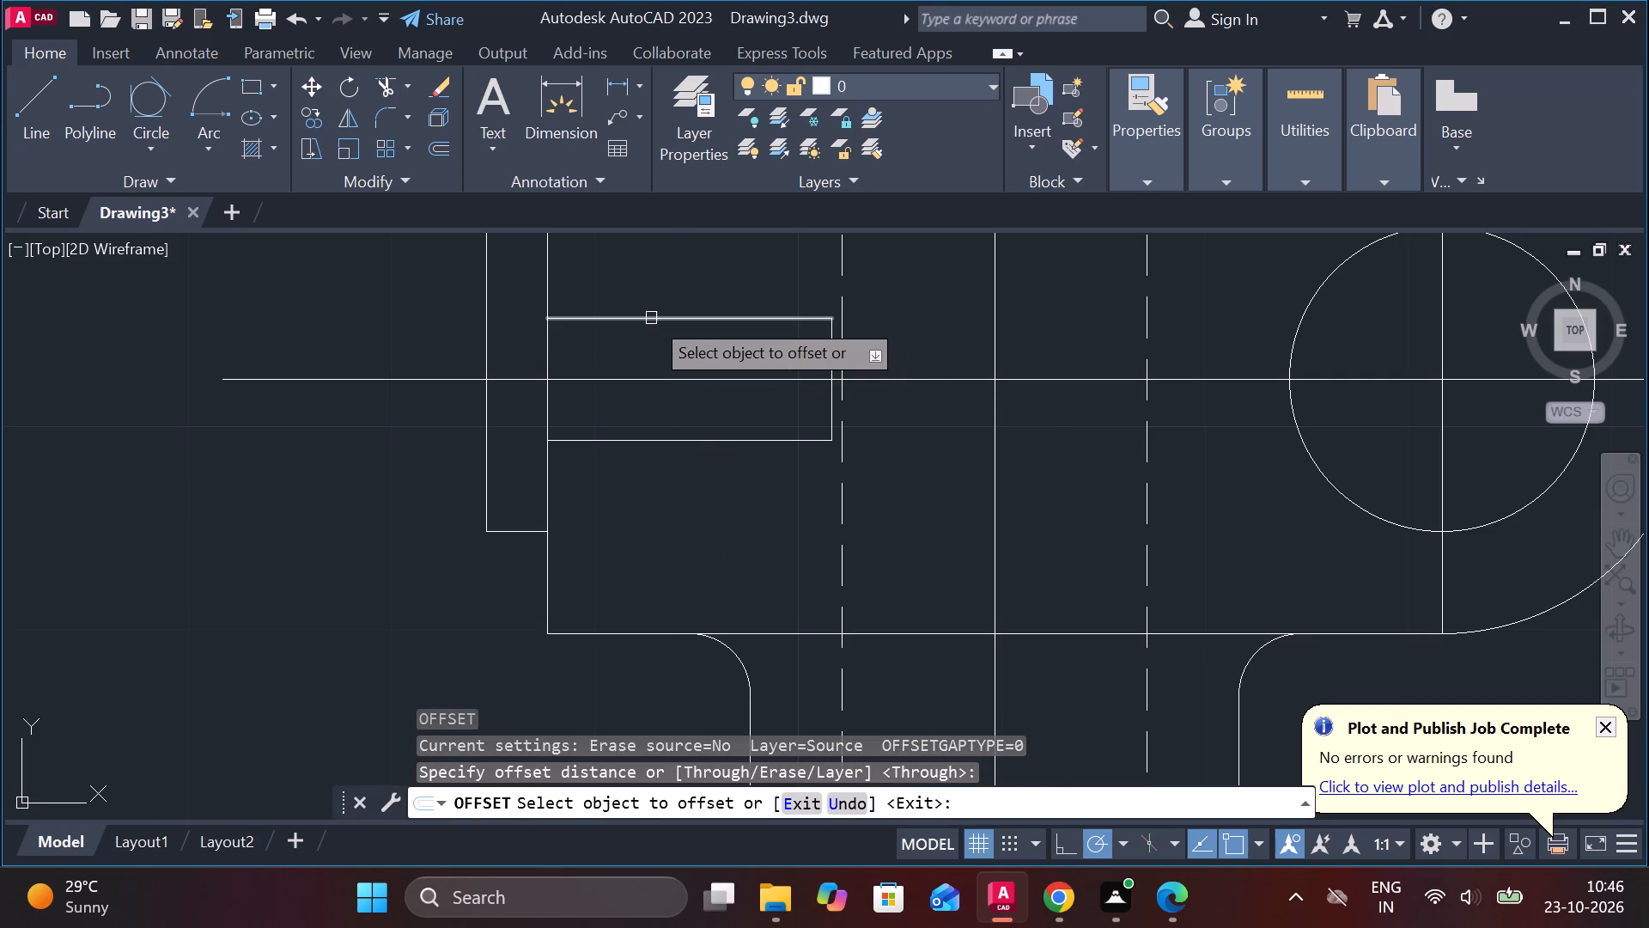
pyautogui.click(651, 318)
pyautogui.write('.5')
pyautogui.press('Return')
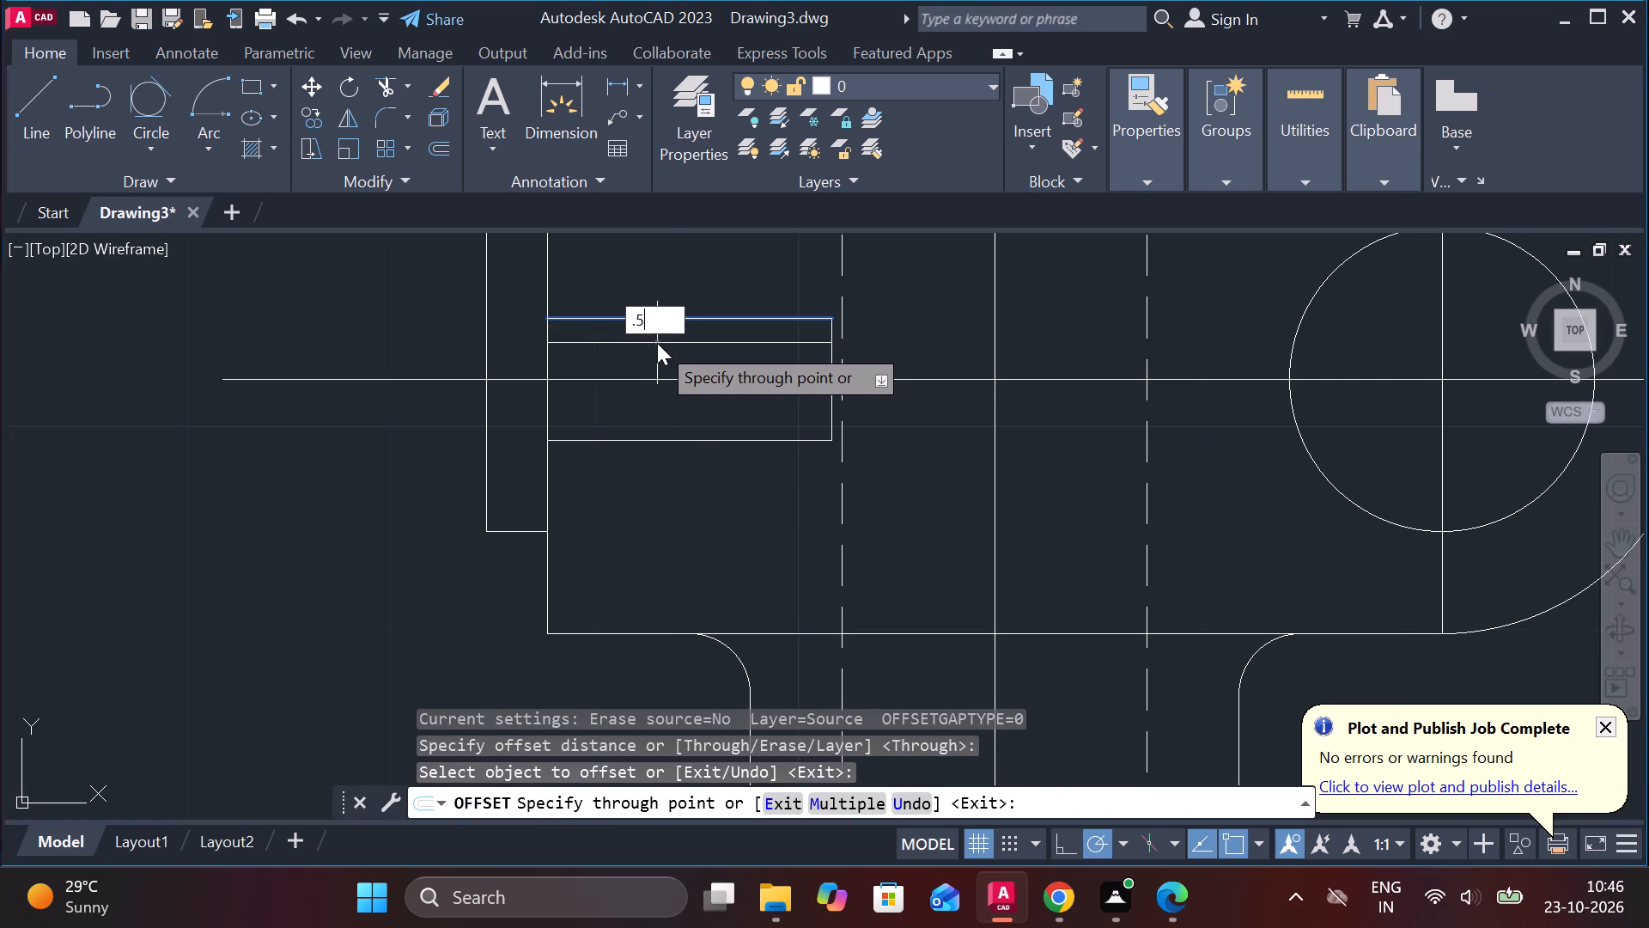
pyautogui.click(639, 439)
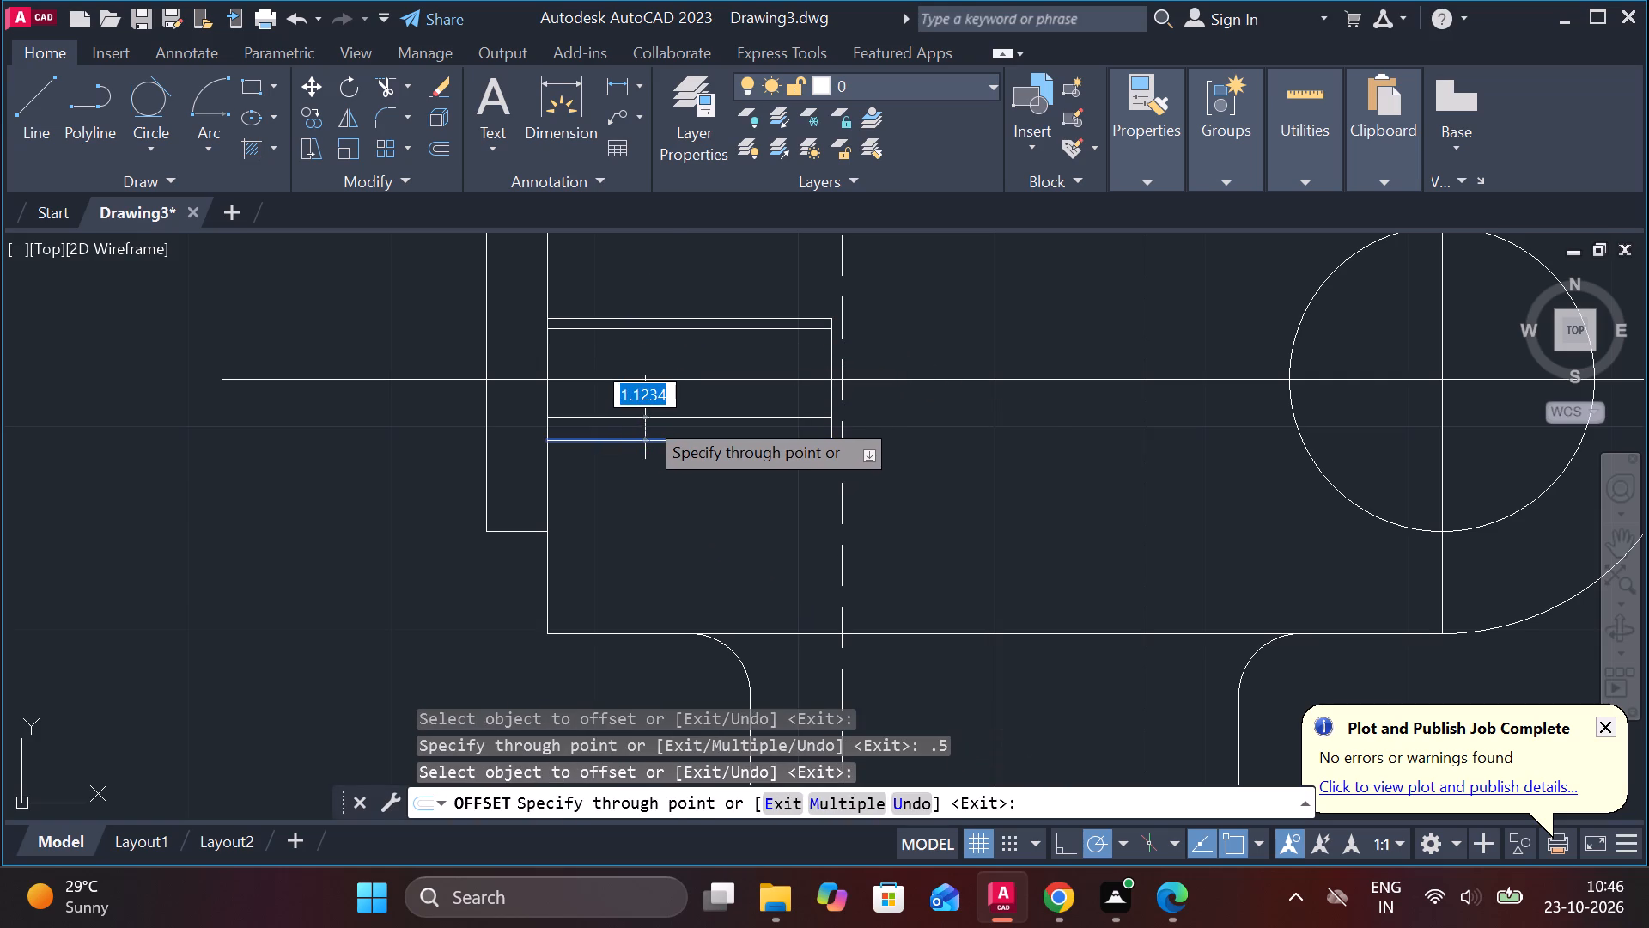
pyautogui.write('.5')
pyautogui.press('Return')
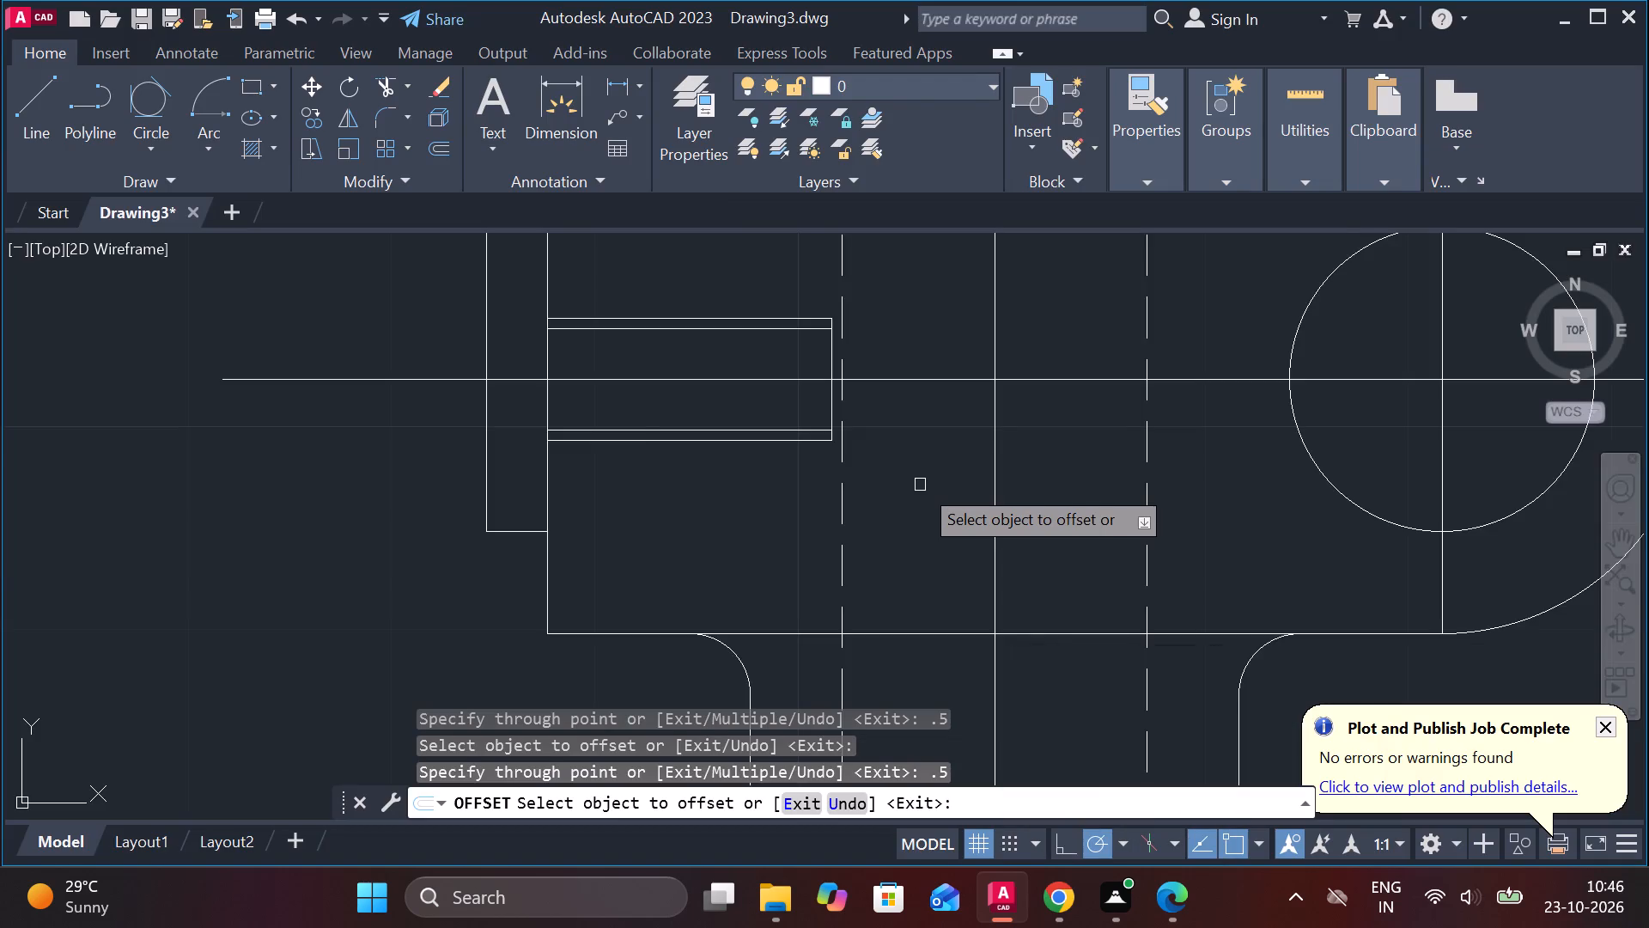
pyautogui.scroll(-1, 920, 485)
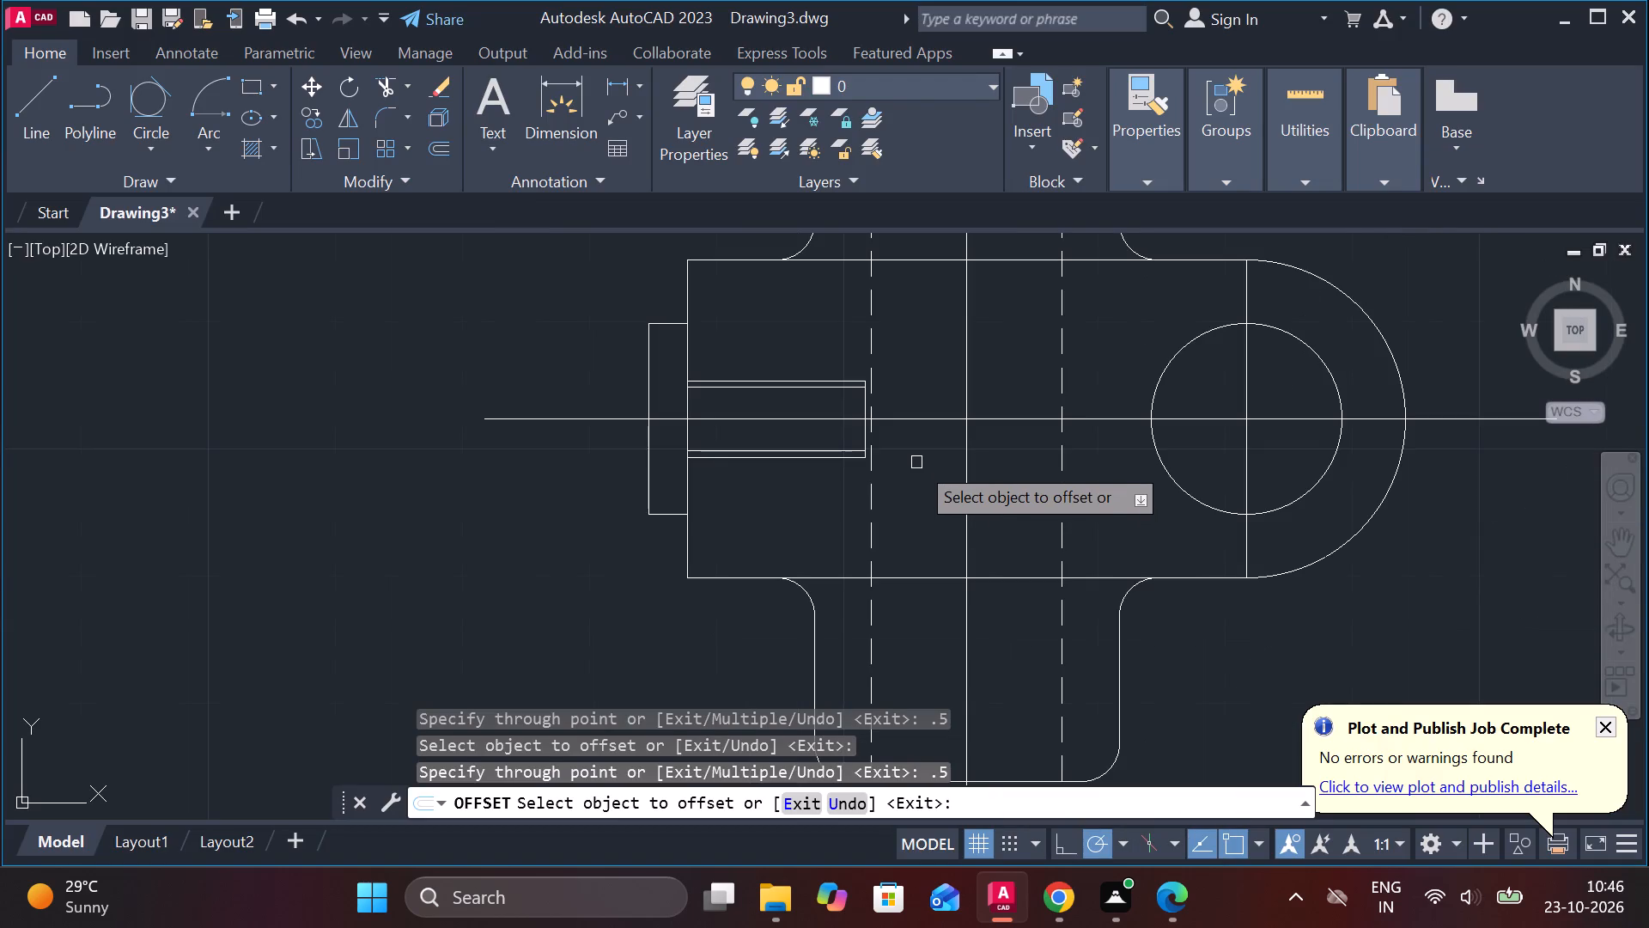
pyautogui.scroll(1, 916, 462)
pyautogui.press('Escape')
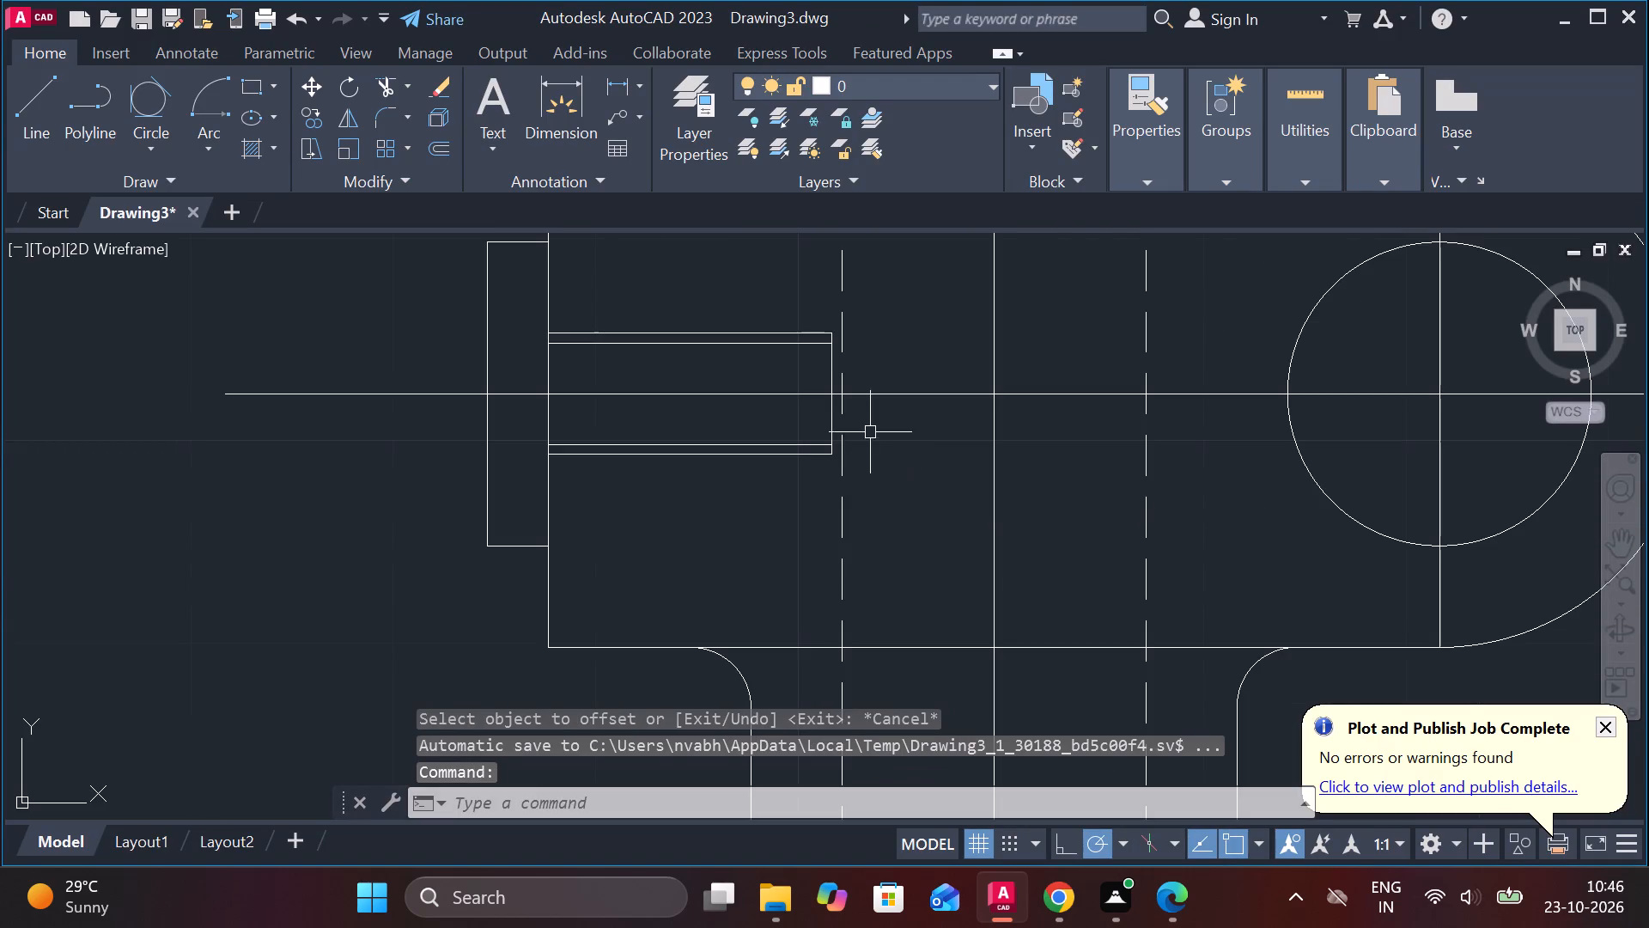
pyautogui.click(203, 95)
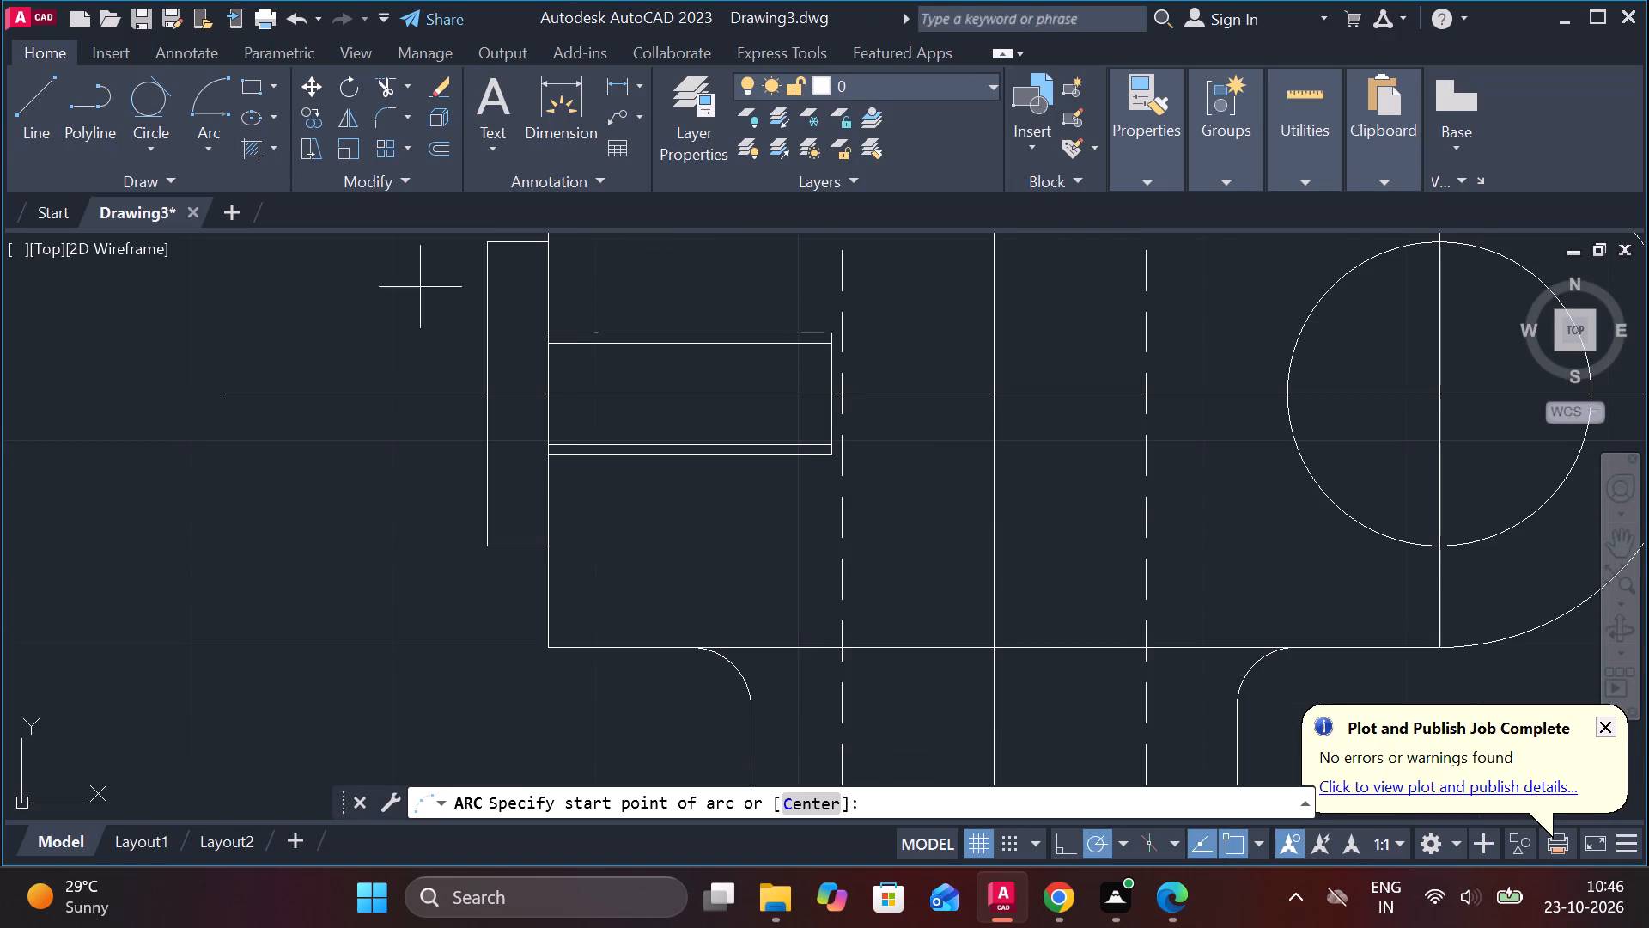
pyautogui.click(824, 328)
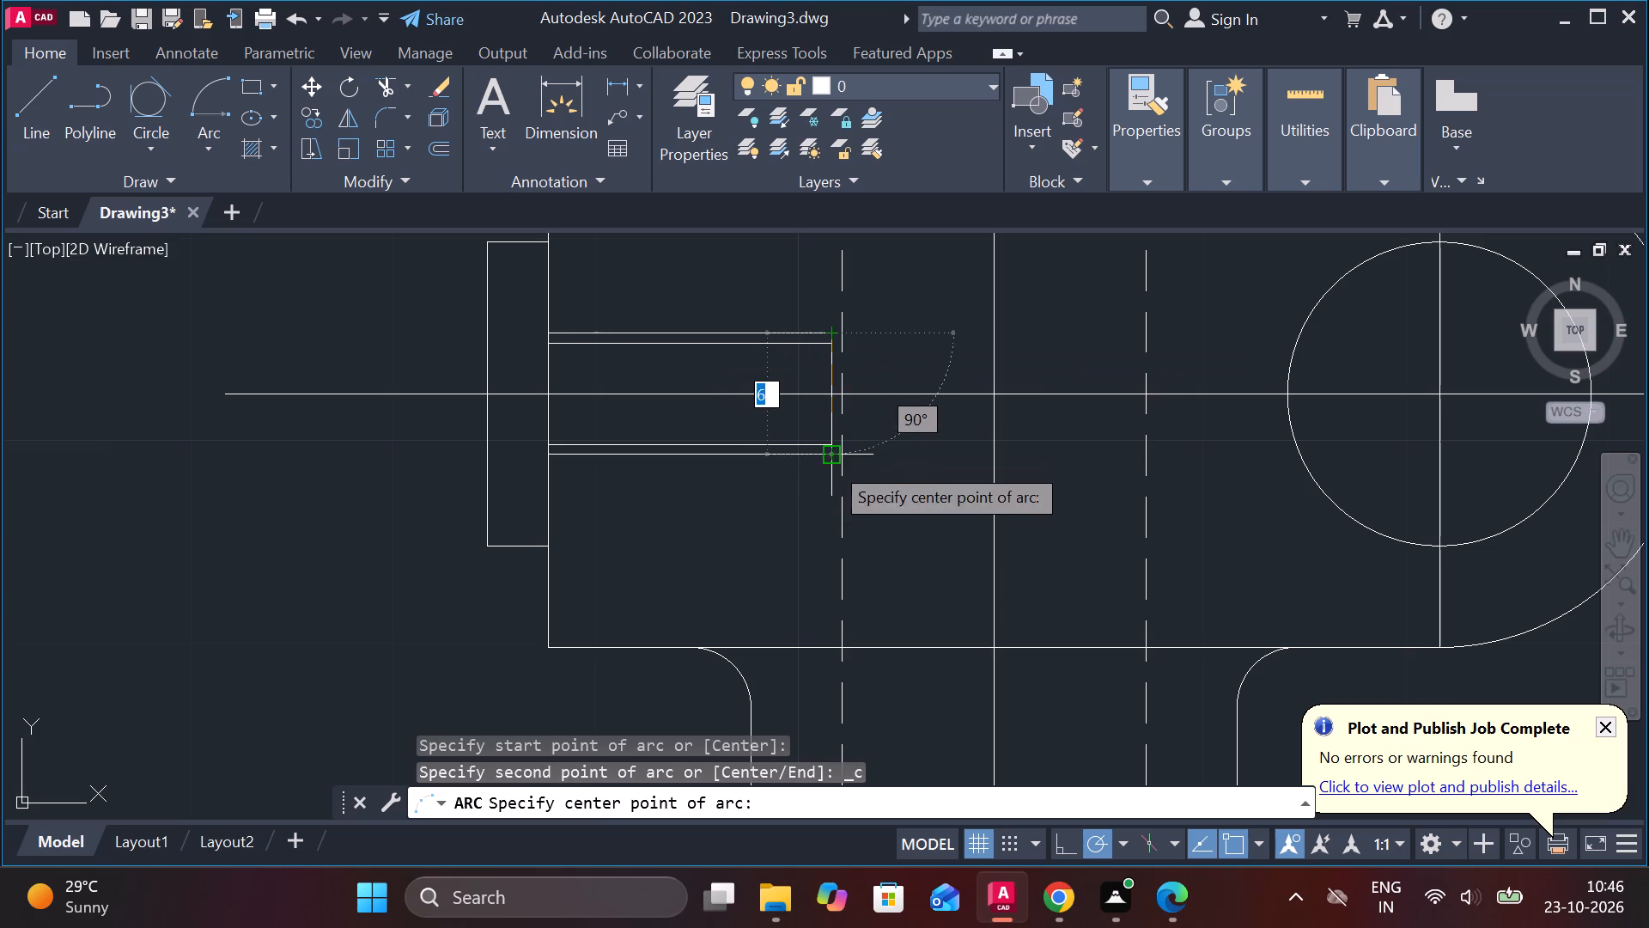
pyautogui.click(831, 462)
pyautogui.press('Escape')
# Draw a three-point arc passing through the lower and upper corners at the inner end of the thread rectangle.
pyautogui.press('space')
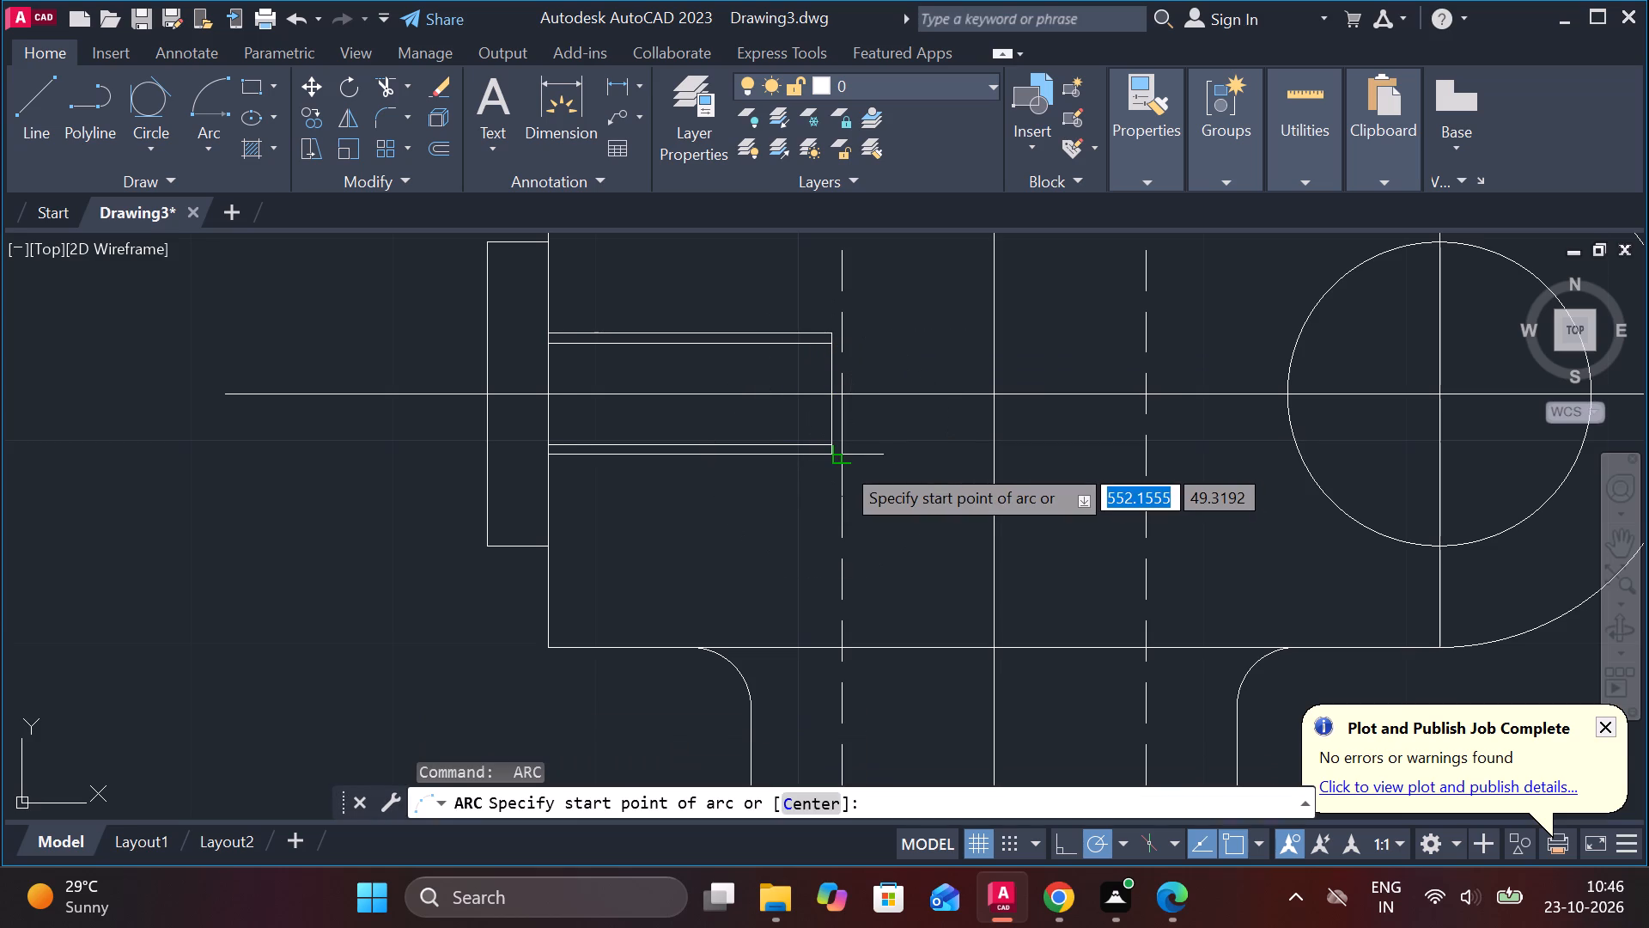
pyautogui.scroll(2, 842, 463)
pyautogui.click(823, 446)
pyautogui.scroll(-1, 808, 434)
pyautogui.moveTo(794, 436); pyautogui.dragTo(789, 473, button='middle')
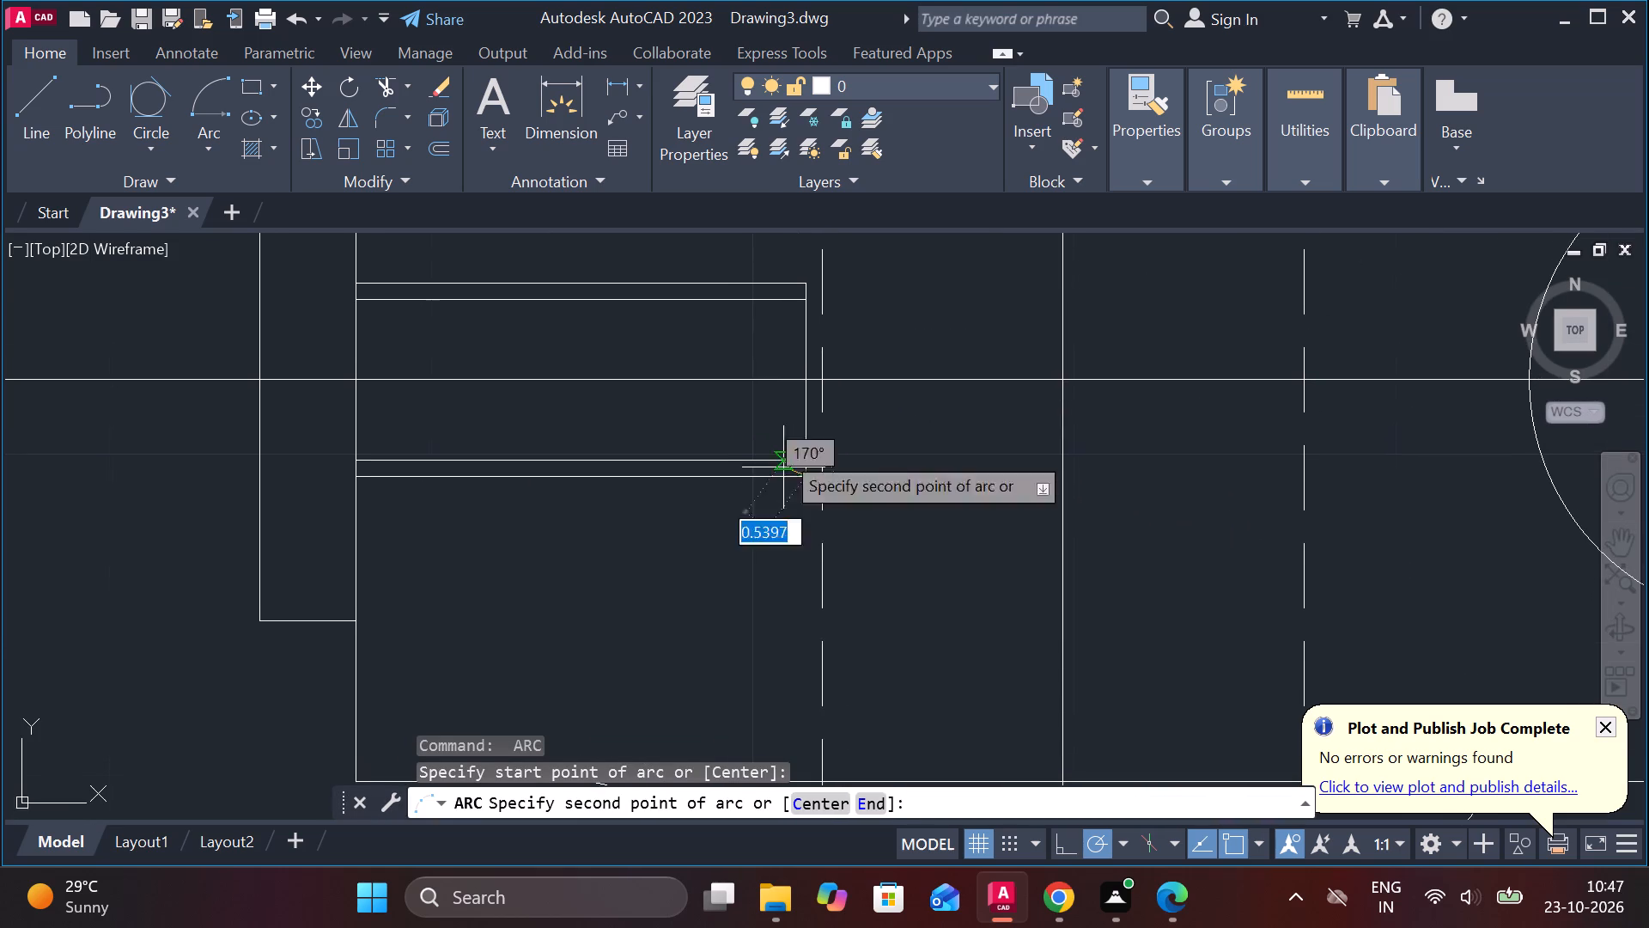
pyautogui.click(805, 274)
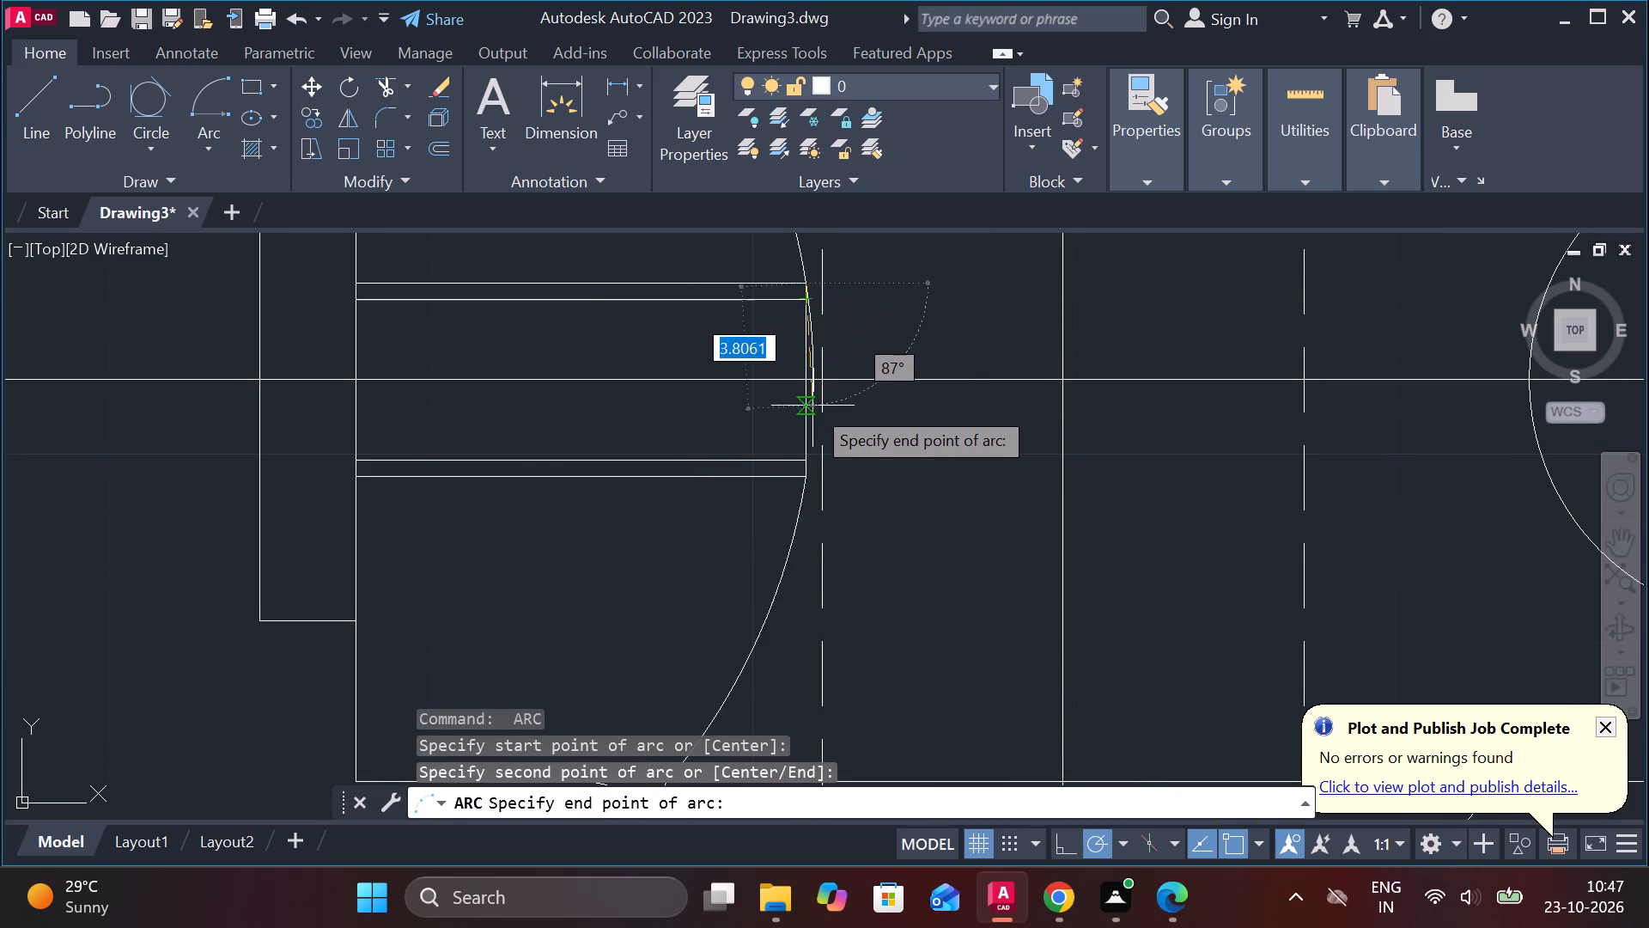
pyautogui.moveTo(489, 376); pyautogui.dragTo(511, 558, button='middle')
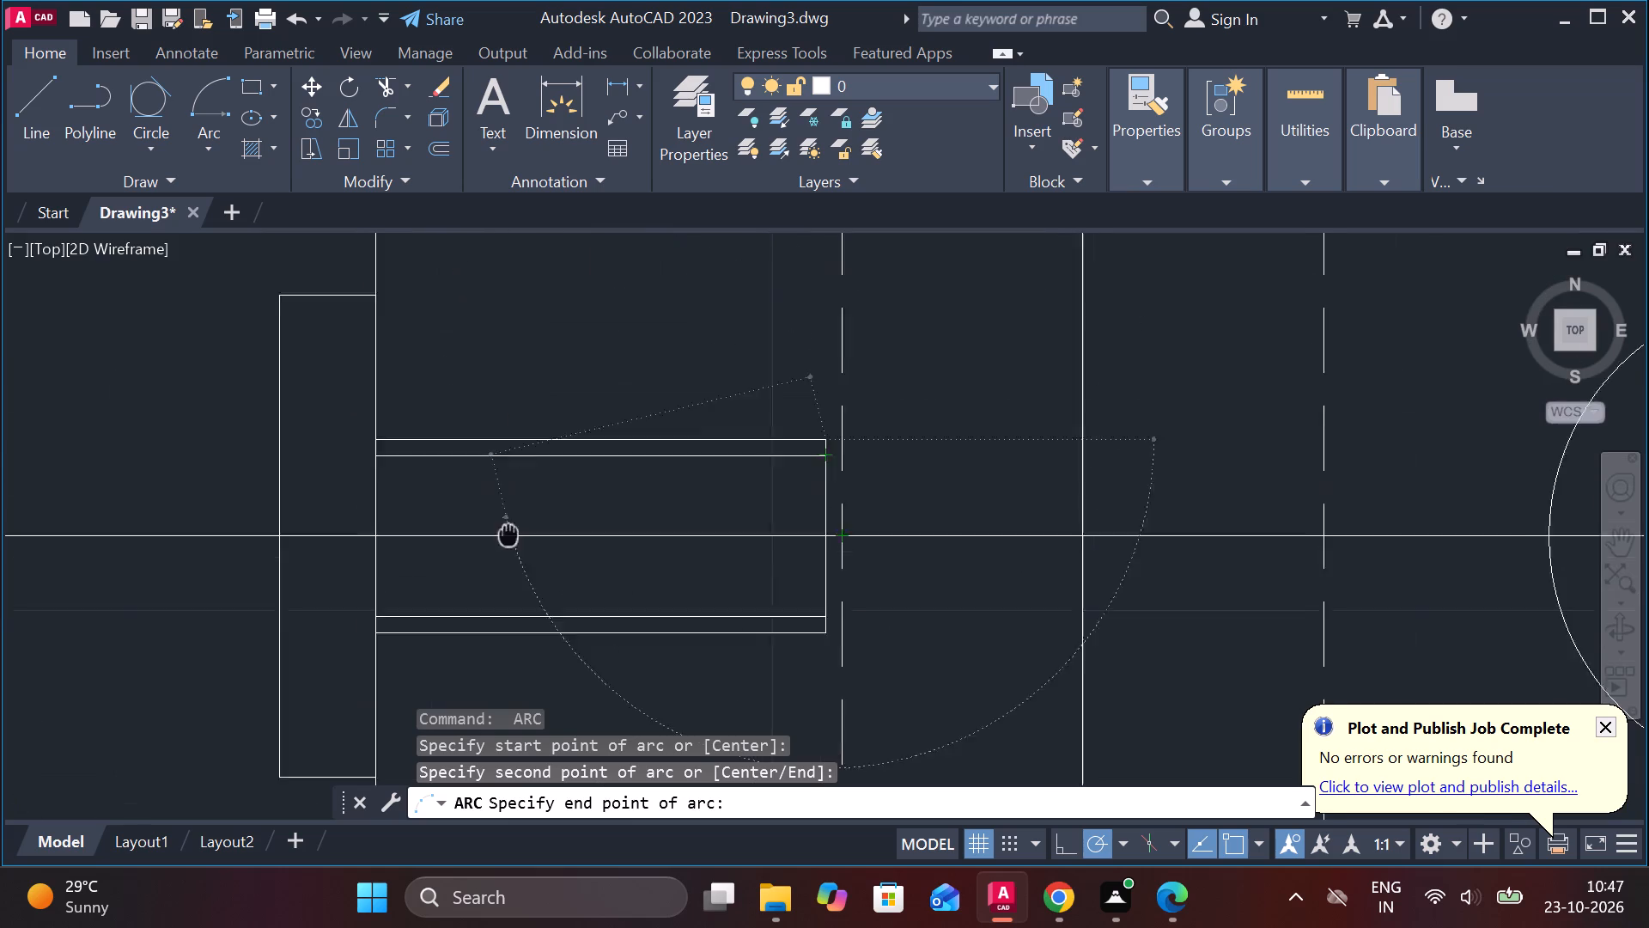
pyautogui.moveTo(511, 558); pyautogui.dragTo(503, 601, button='middle')
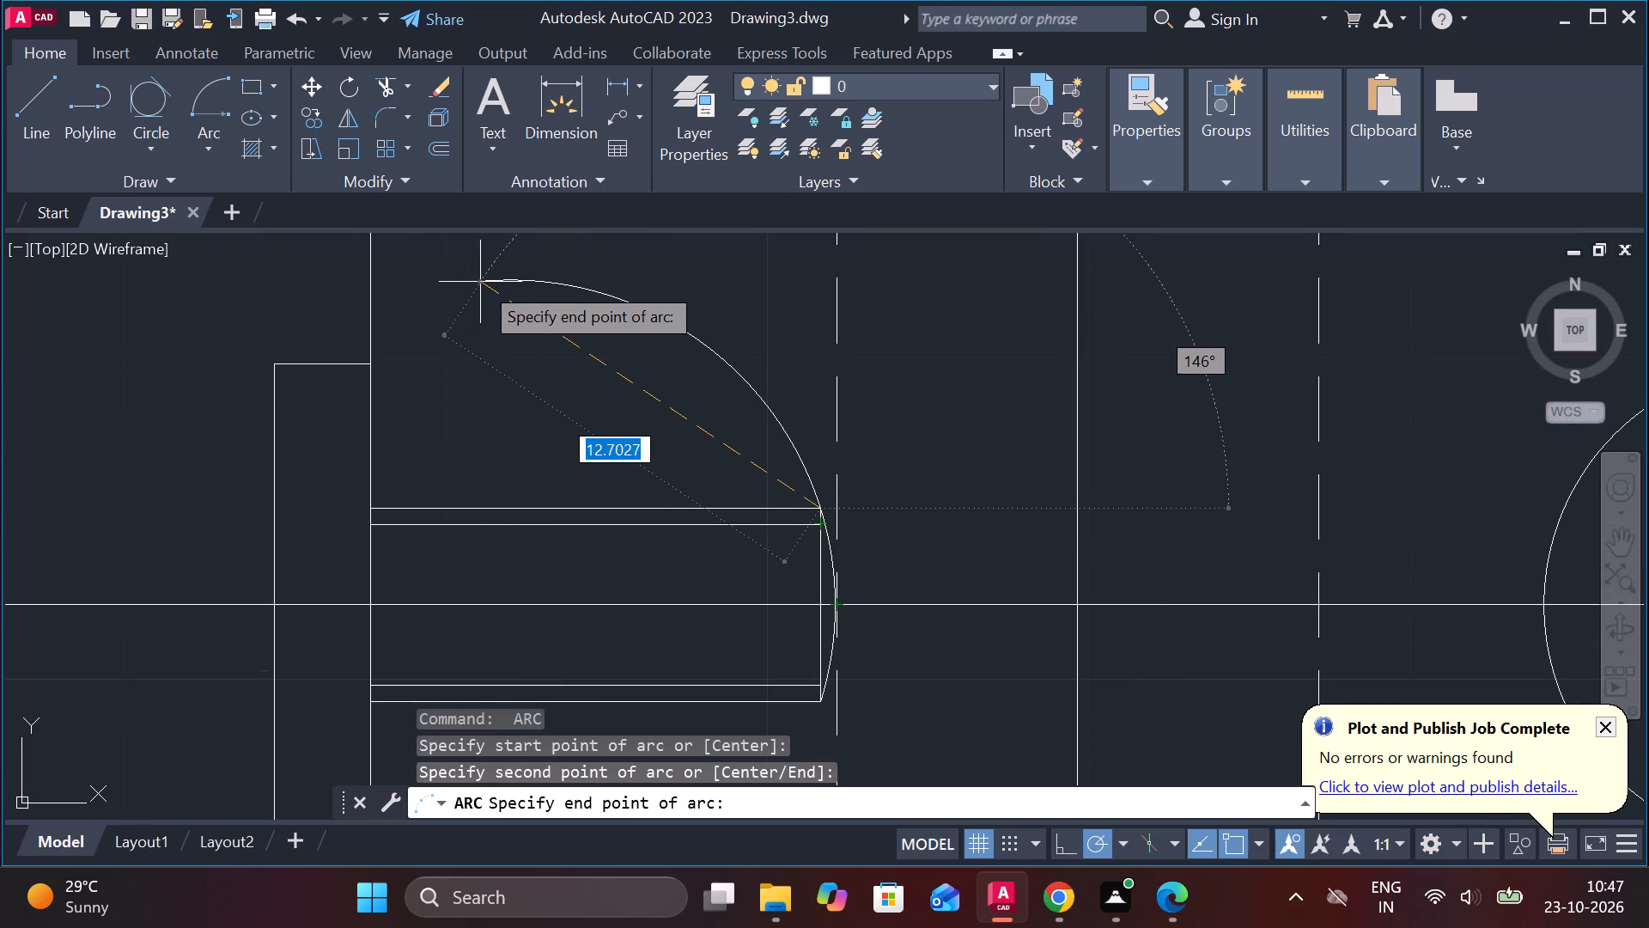
pyautogui.click(480, 282)
# Trim the excess arc beyond the rectangle's upper corner, keeping only the bulge across its inner end.
pyautogui.write('TR')
pyautogui.press('space')
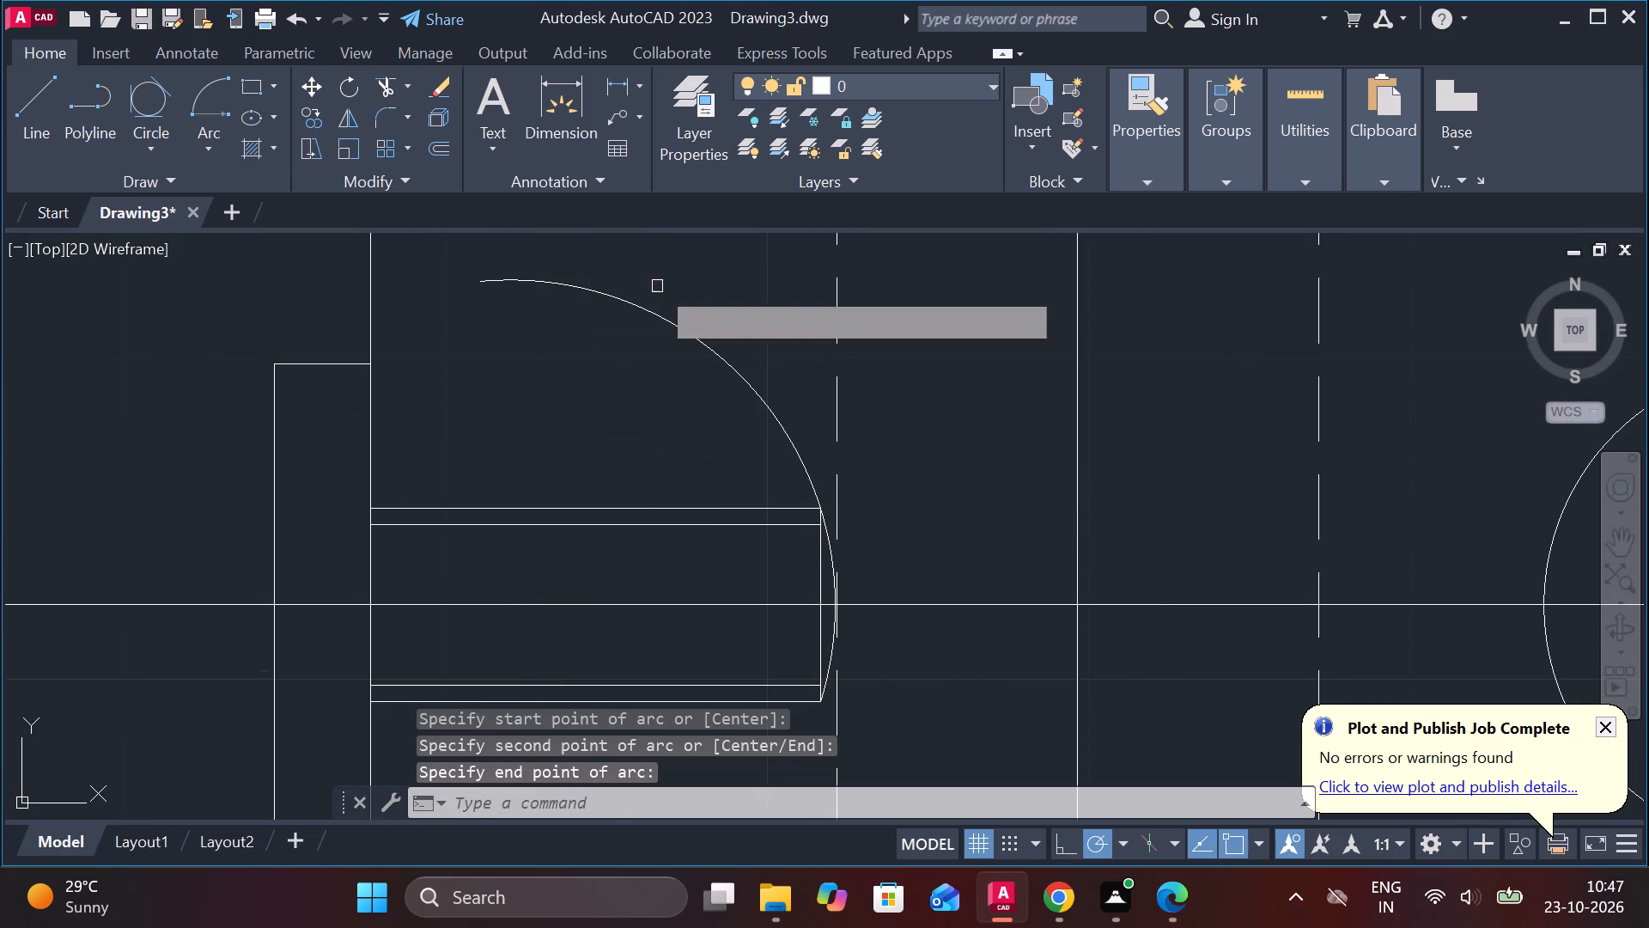
pyautogui.moveTo(657, 293); pyautogui.dragTo(657, 347)
pyautogui.press('Escape')
pyautogui.moveTo(691, 411); pyautogui.dragTo(701, 332, button='middle')
pyautogui.press('Escape')
pyautogui.moveTo(662, 515); pyautogui.dragTo(850, 432, button='middle')
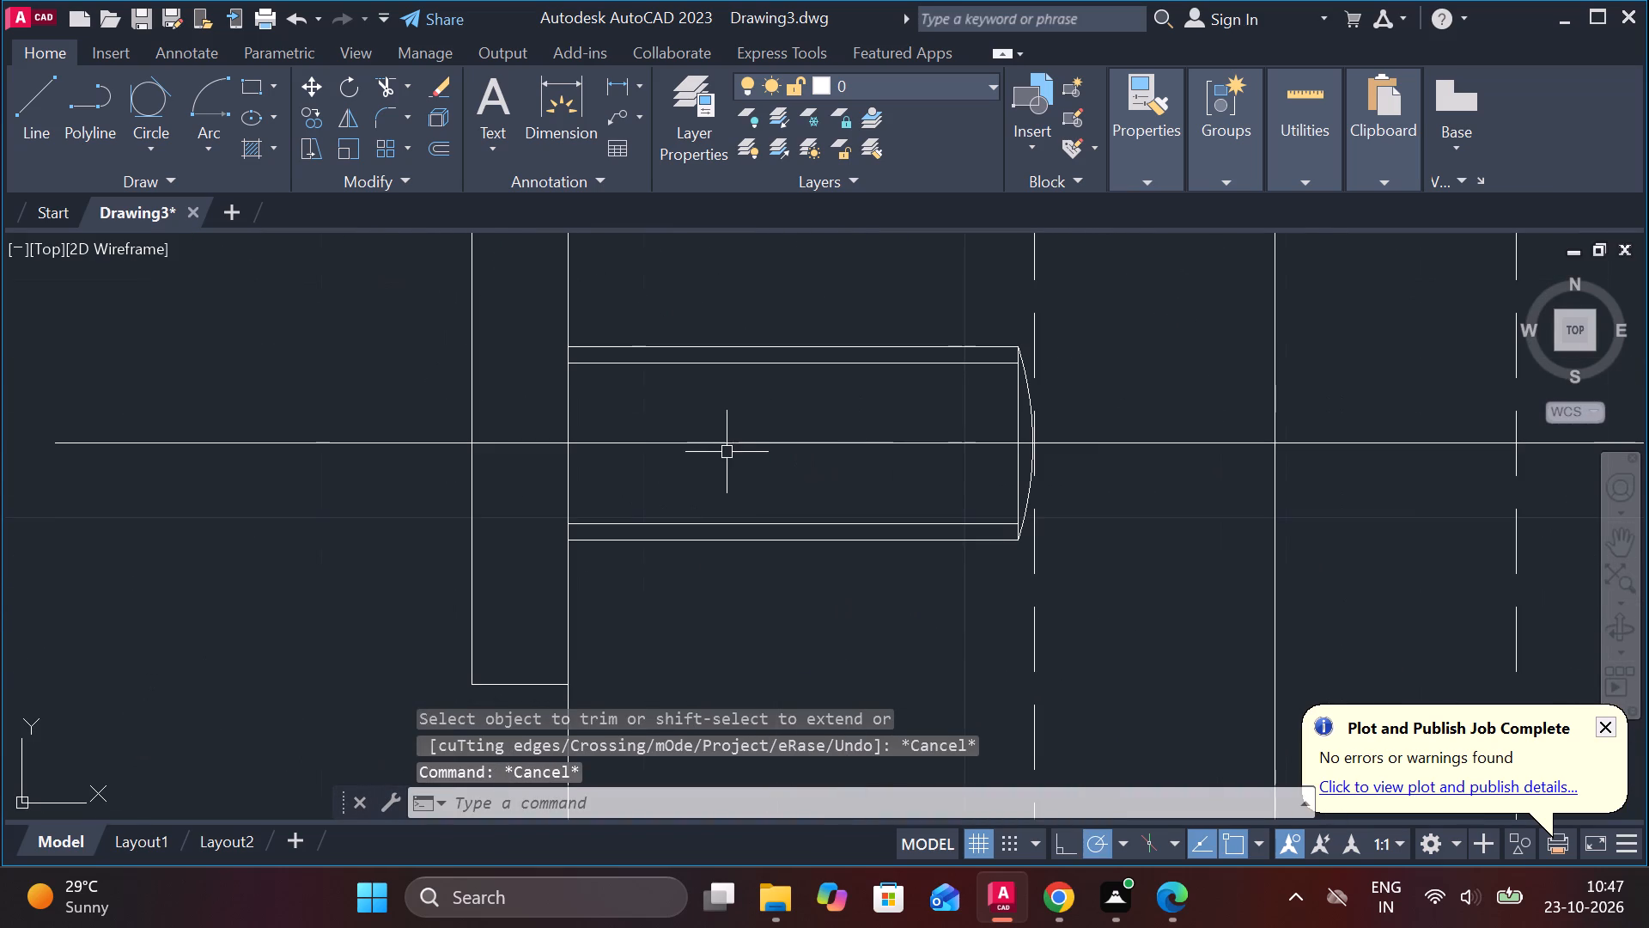
# Extend the four horizontal thread lines through the tab to its outer edge.
pyautogui.scroll(-1, 678, 454)
pyautogui.write('EX')
pyautogui.press('space')
pyautogui.click(639, 382)
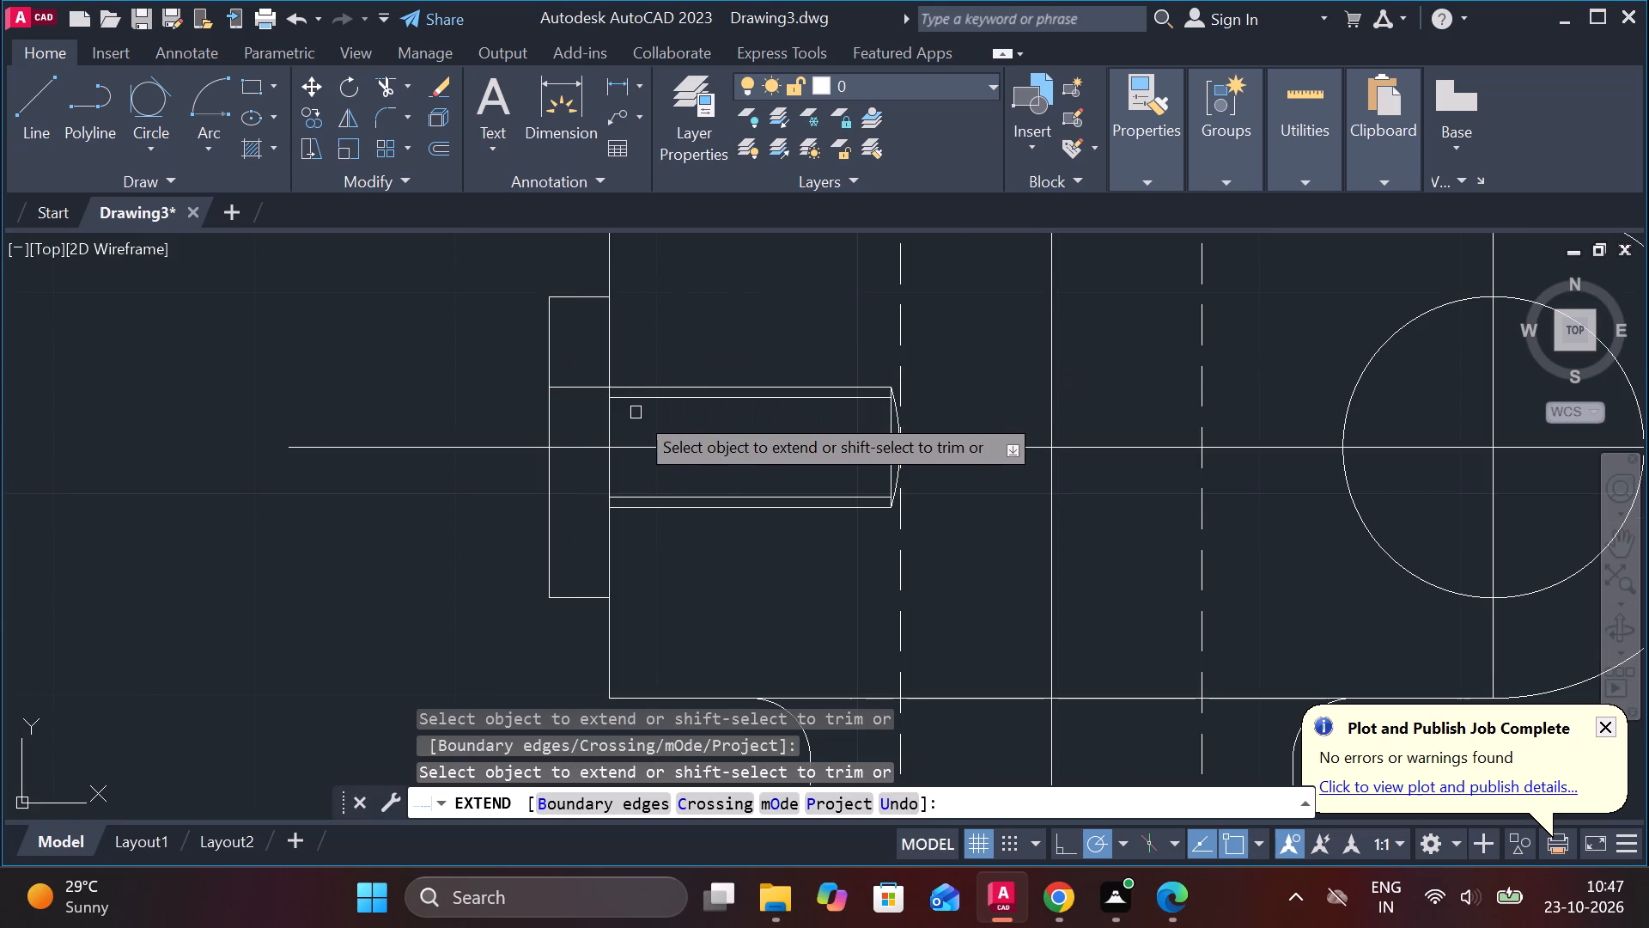
pyautogui.click(635, 396)
pyautogui.click(626, 498)
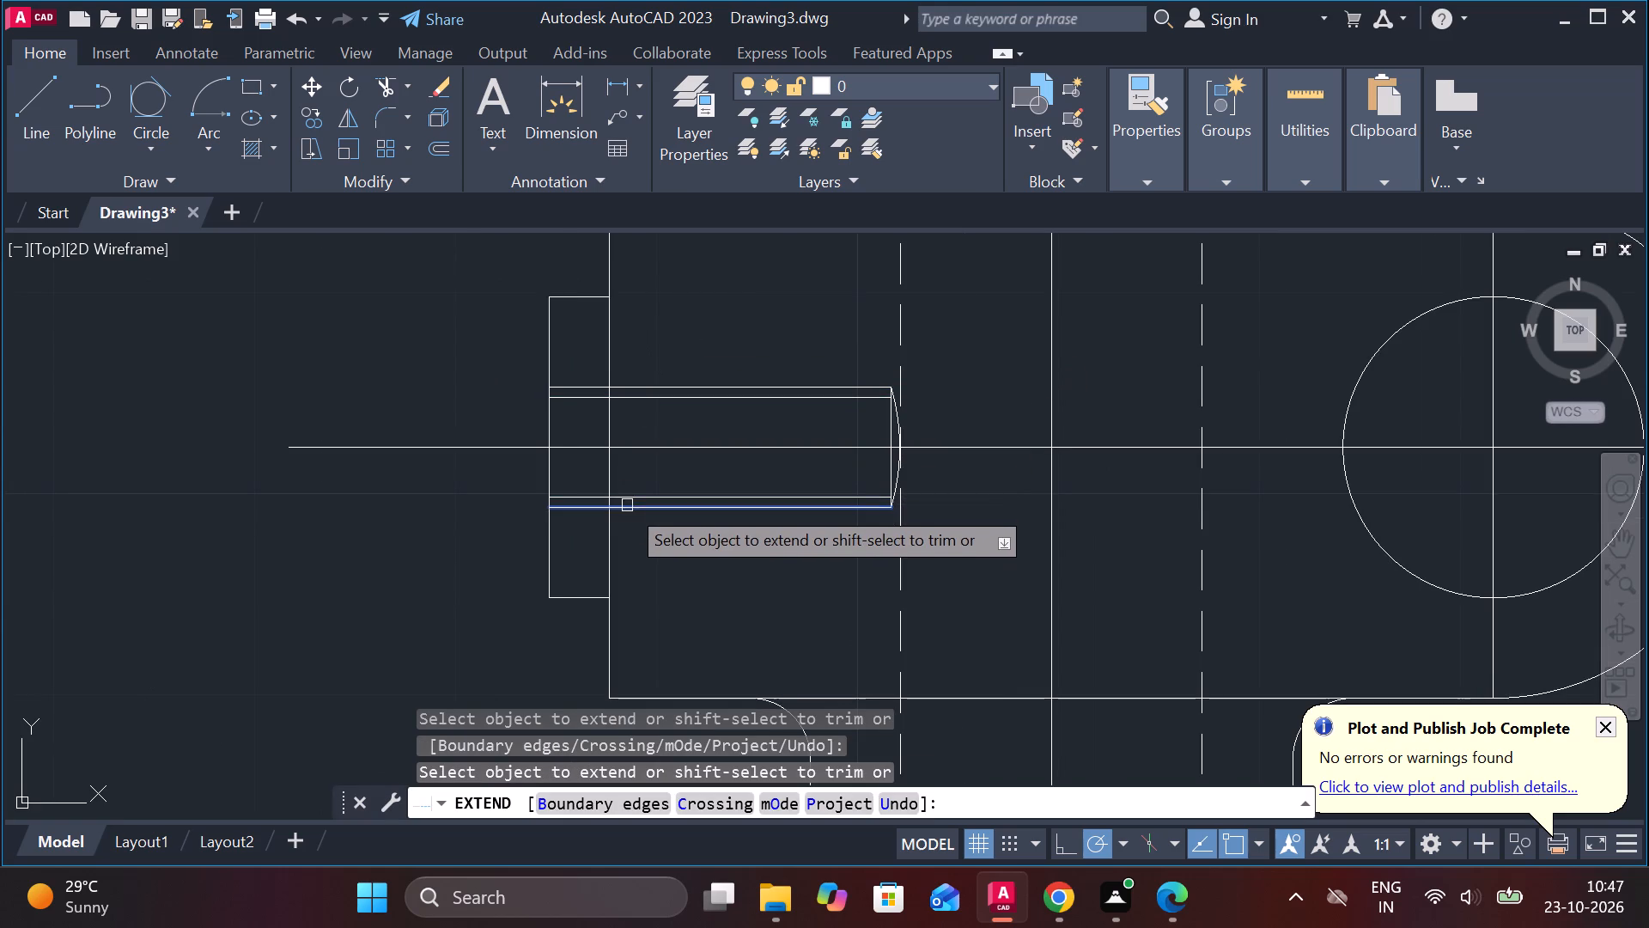
pyautogui.click(627, 505)
pyautogui.press('Escape')
# Set the linetype of the four thread lines, the vertical end line and the end arc to DASHED.
pyautogui.click(738, 562)
pyautogui.click(702, 497)
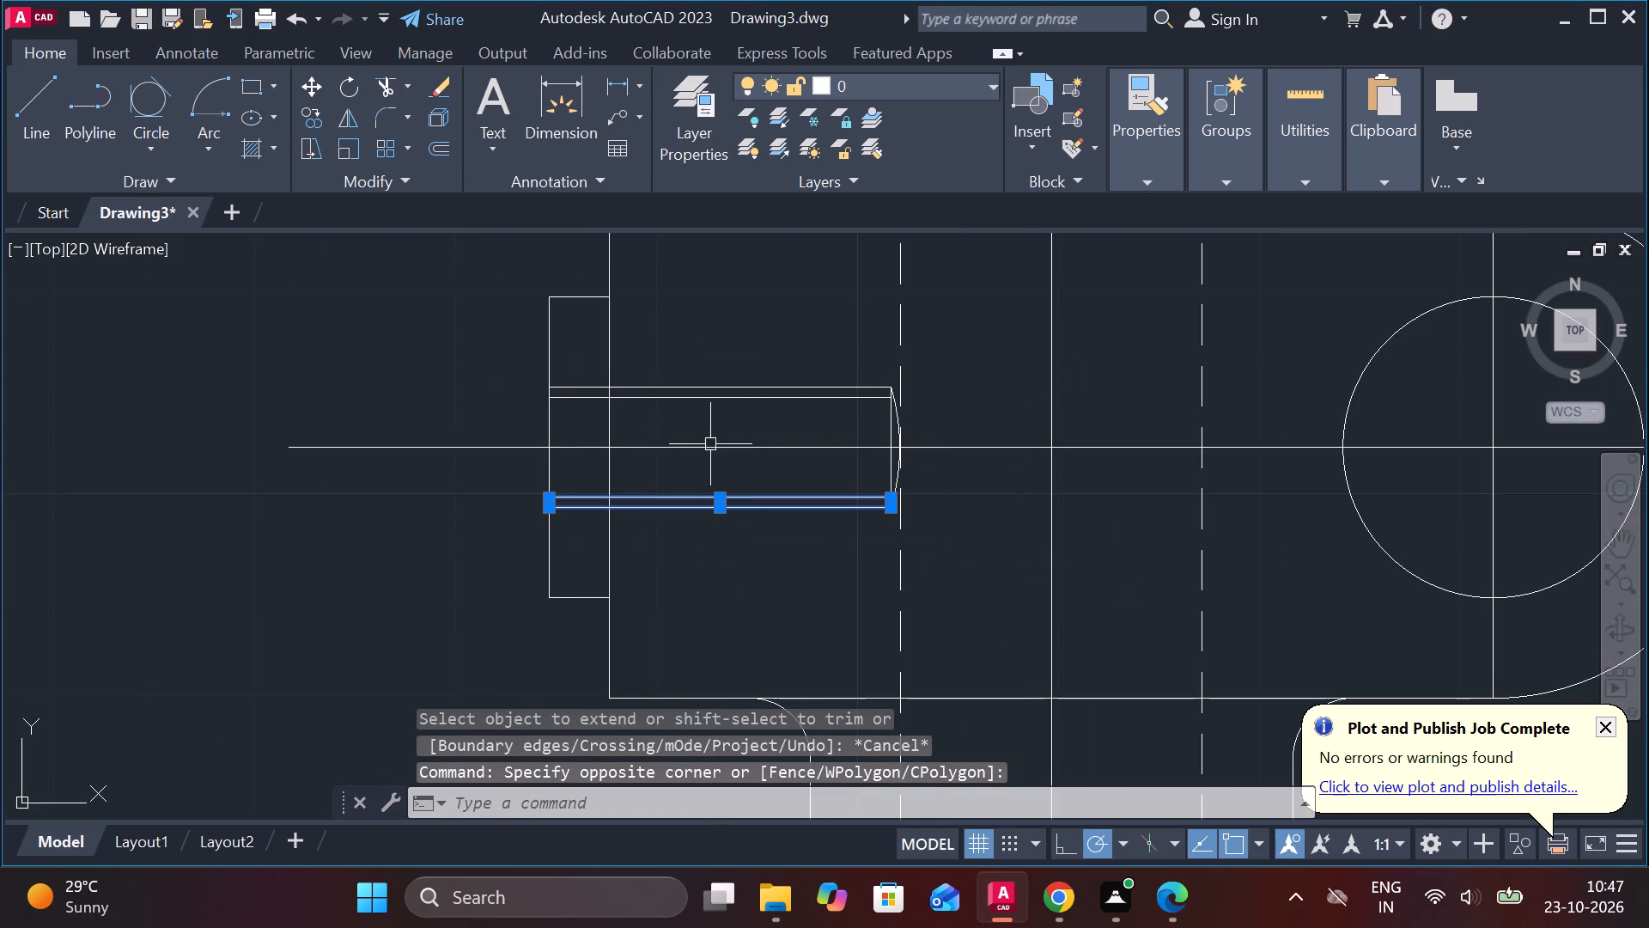
pyautogui.click(710, 421)
pyautogui.click(673, 324)
pyautogui.scroll(2, 860, 415)
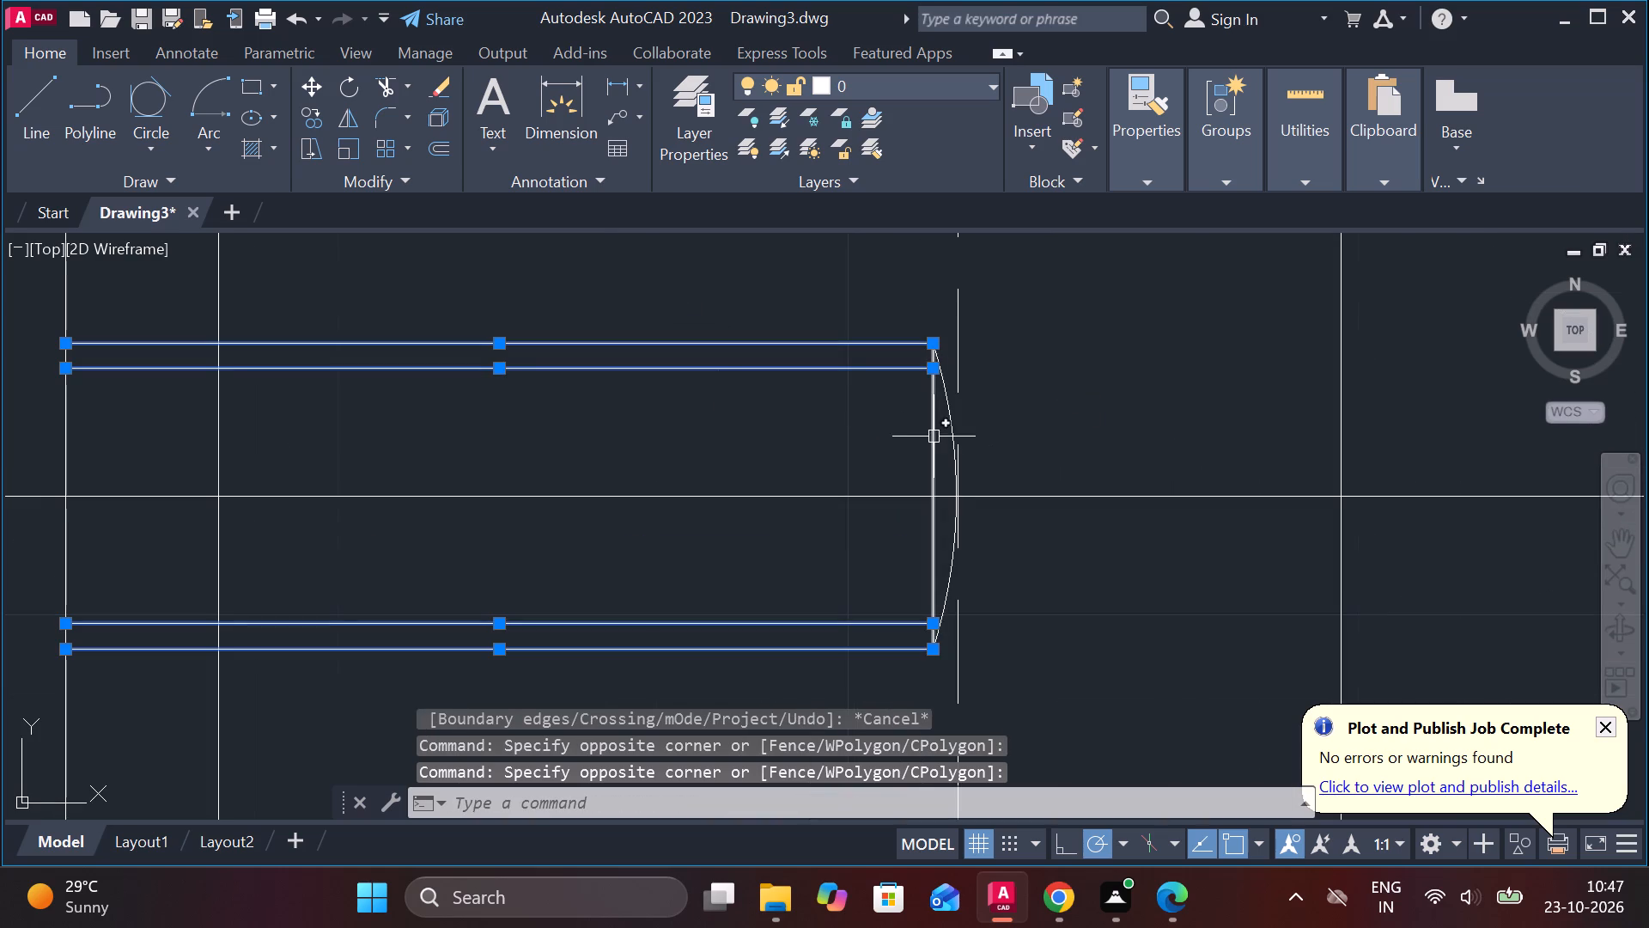
pyautogui.click(934, 437)
pyautogui.click(958, 426)
pyautogui.click(1135, 169)
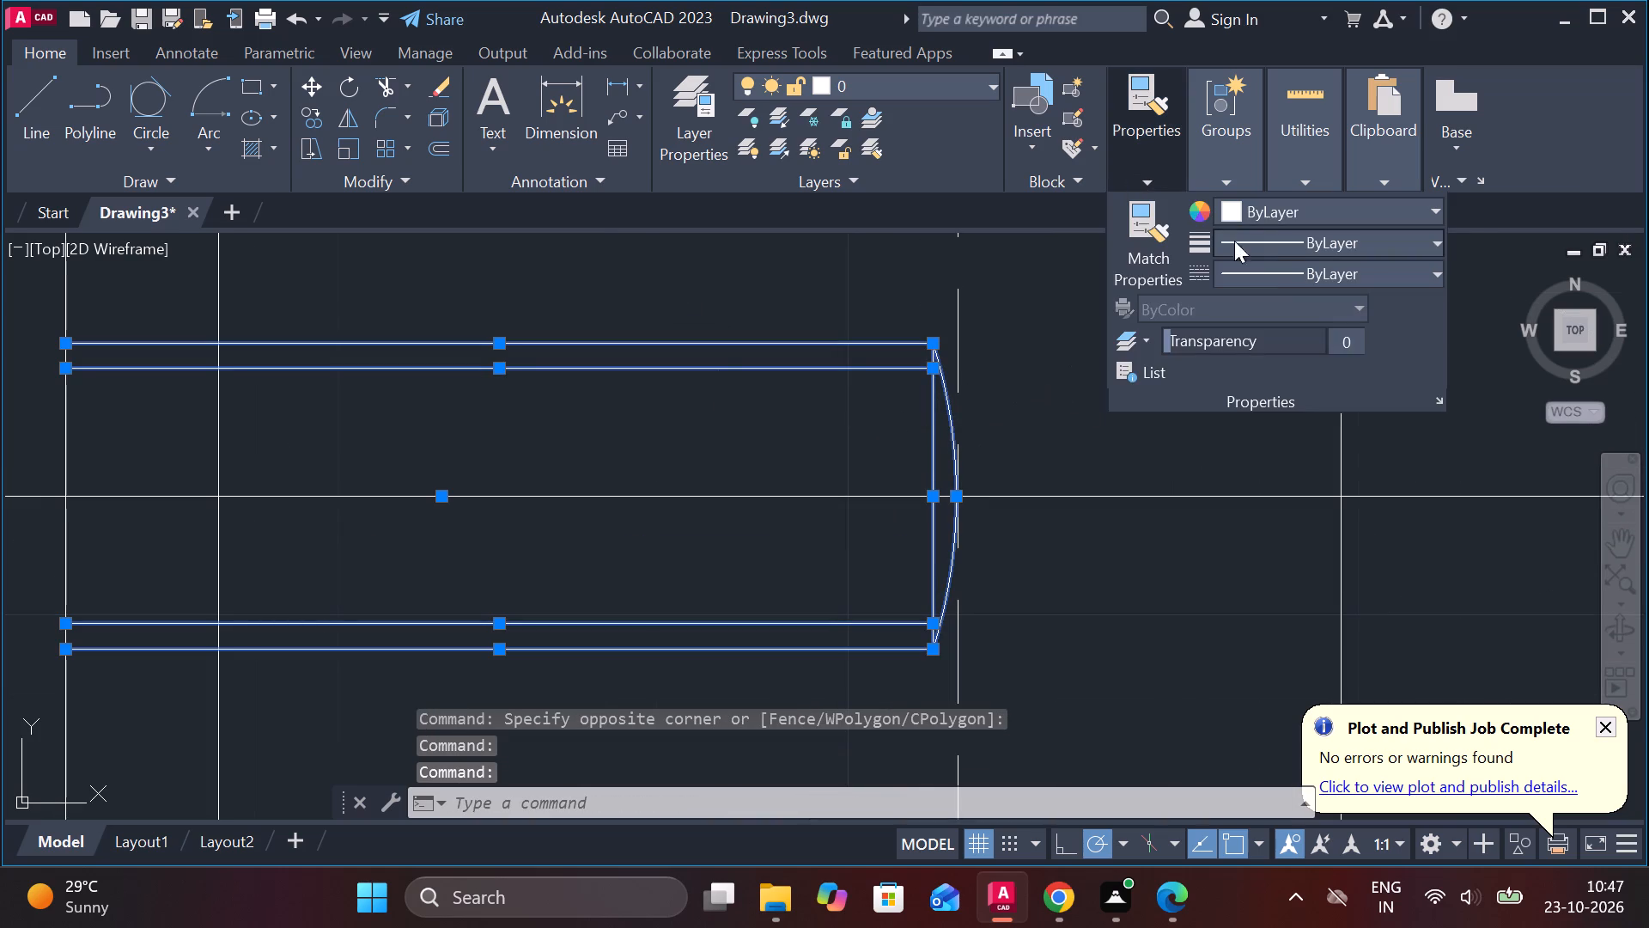
pyautogui.click(1280, 269)
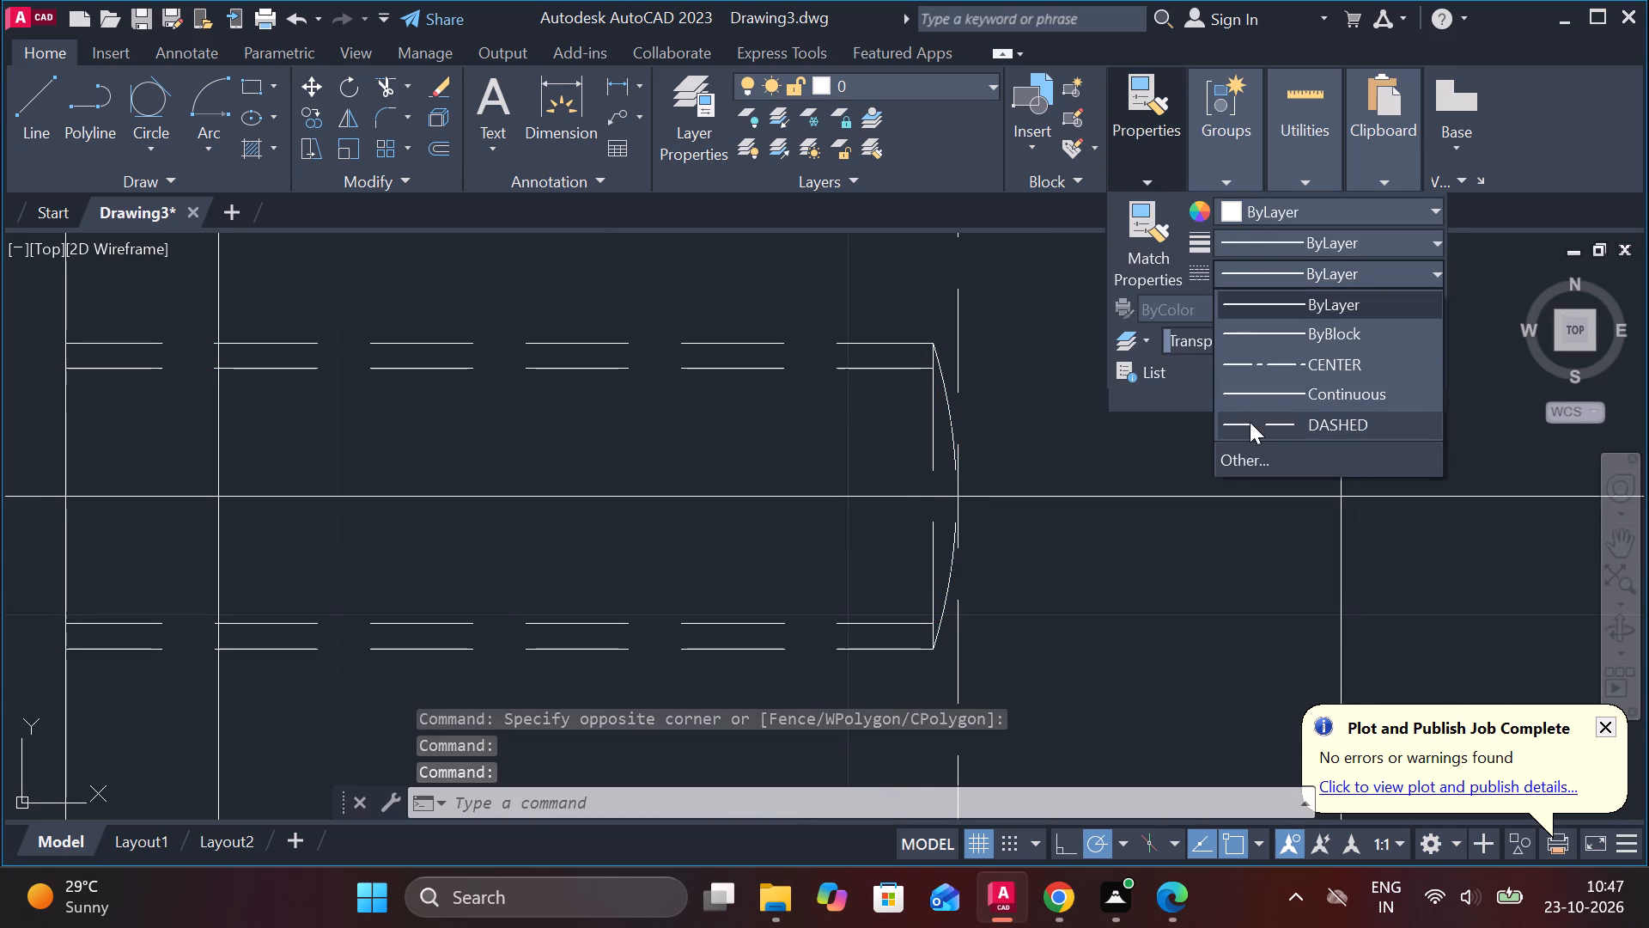
pyautogui.click(1250, 422)
pyautogui.scroll(-2, 1133, 545)
pyautogui.press('Escape')
# Draw a horizontal line across the lower view's body, joining the midpoints of its two vertical end edges.
pyautogui.scroll(-2, 1131, 577)
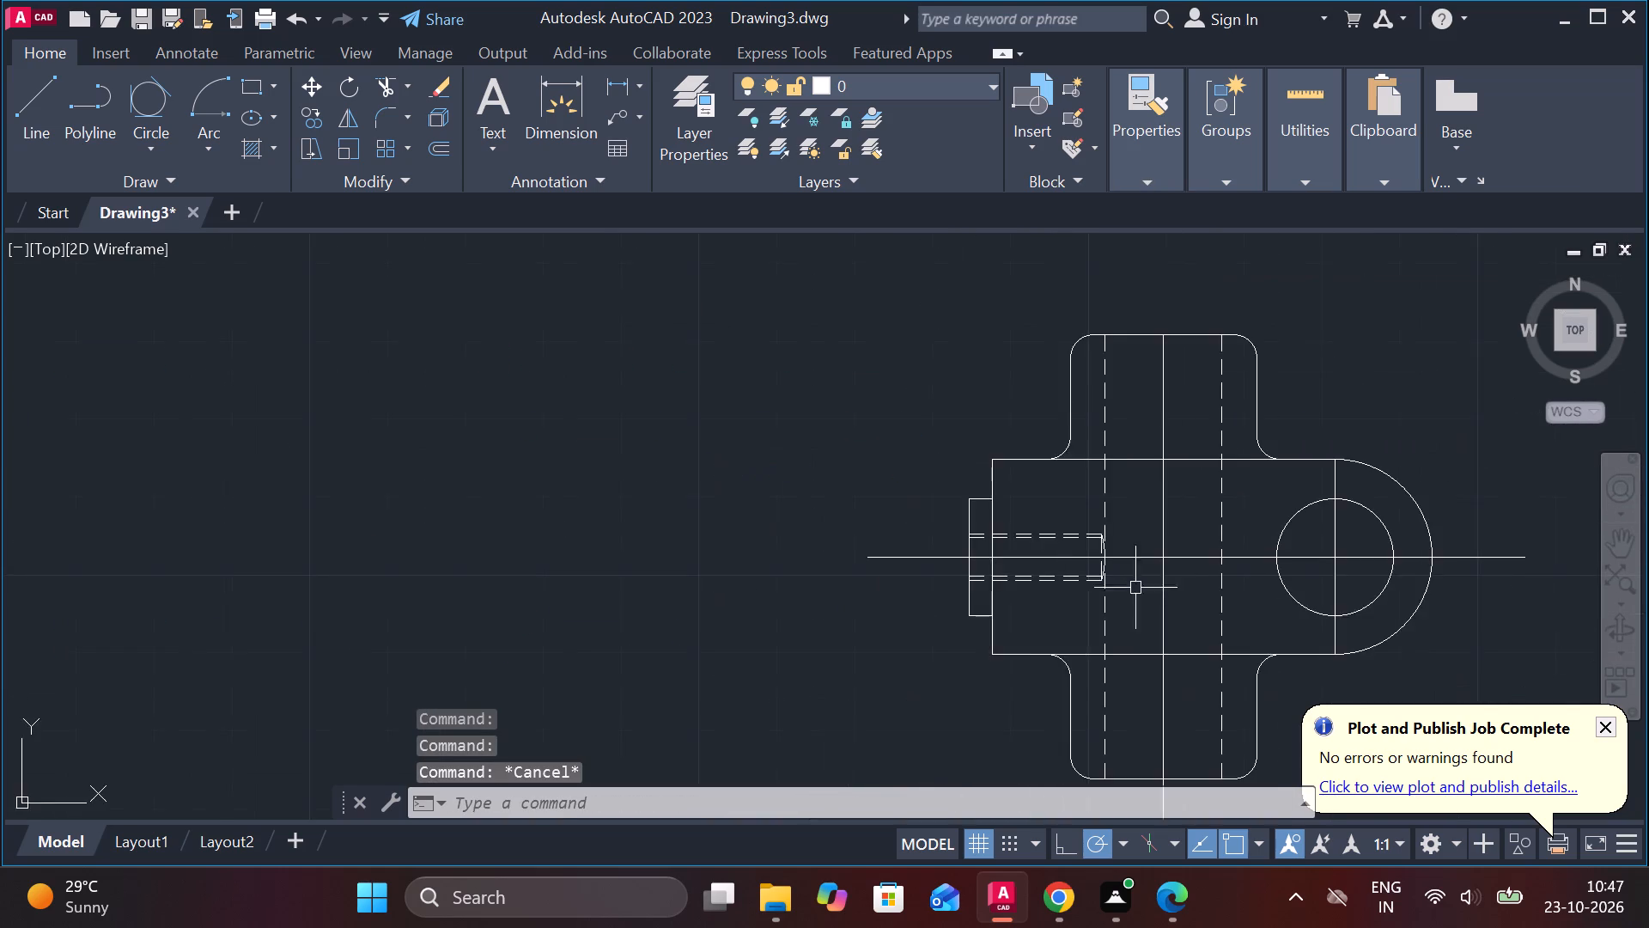
pyautogui.moveTo(1135, 588); pyautogui.dragTo(923, 430, button='middle')
pyautogui.scroll(-1, 971, 528)
pyautogui.moveTo(1021, 559); pyautogui.dragTo(885, 313, button='middle')
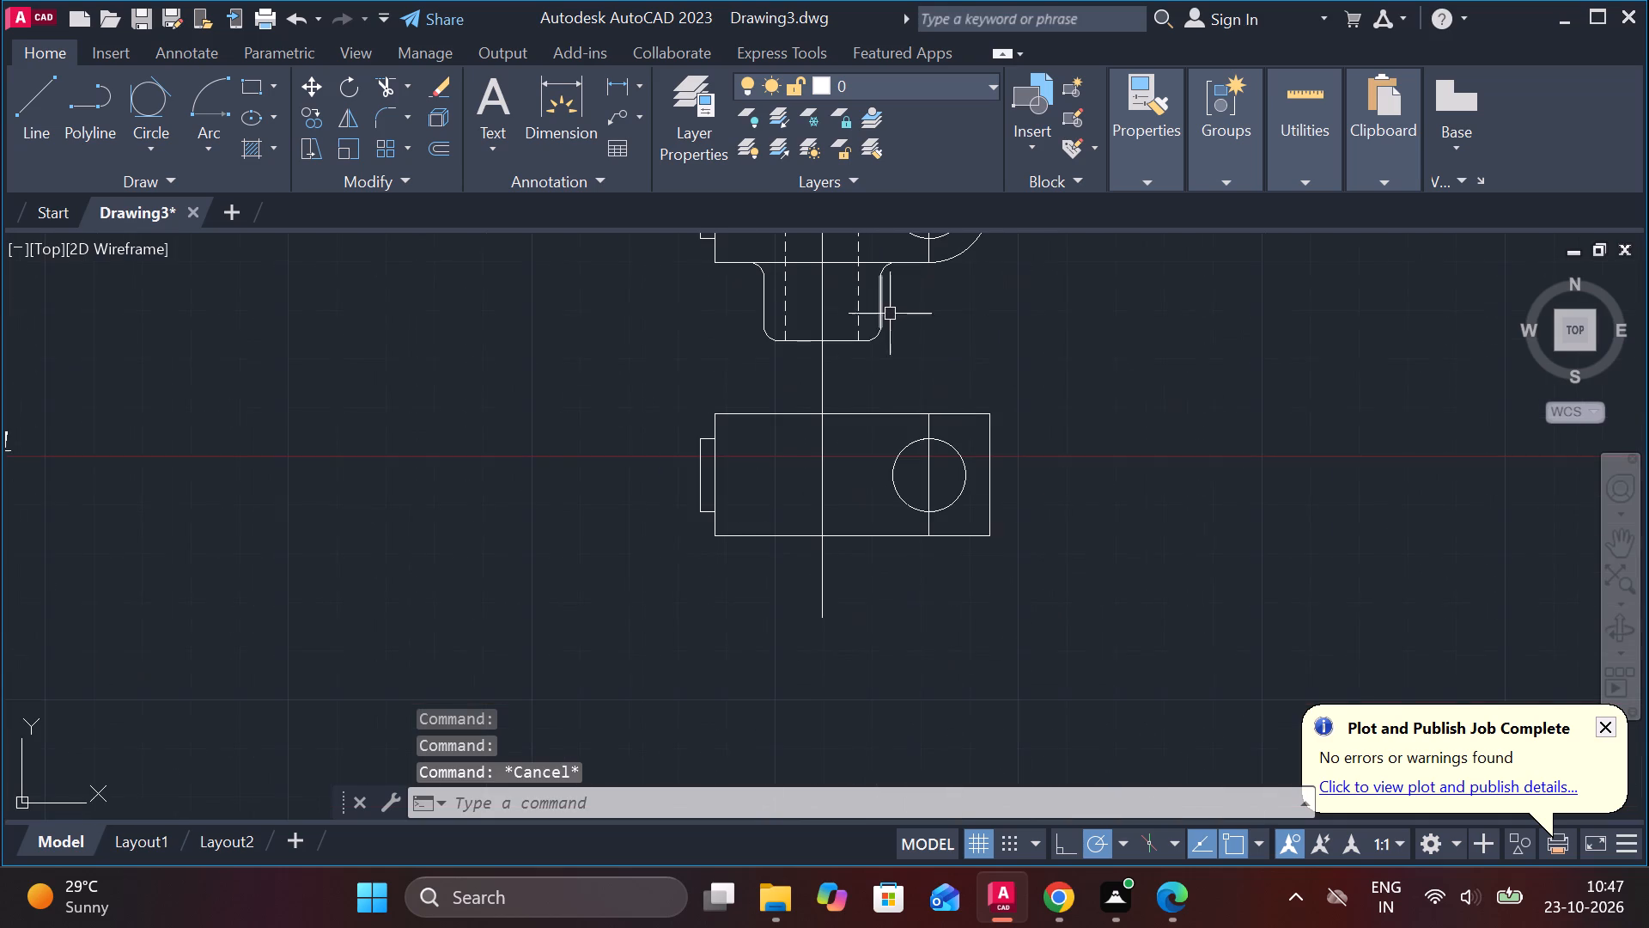
pyautogui.scroll(1, 917, 553)
pyautogui.moveTo(699, 501); pyautogui.dragTo(707, 521, button='middle')
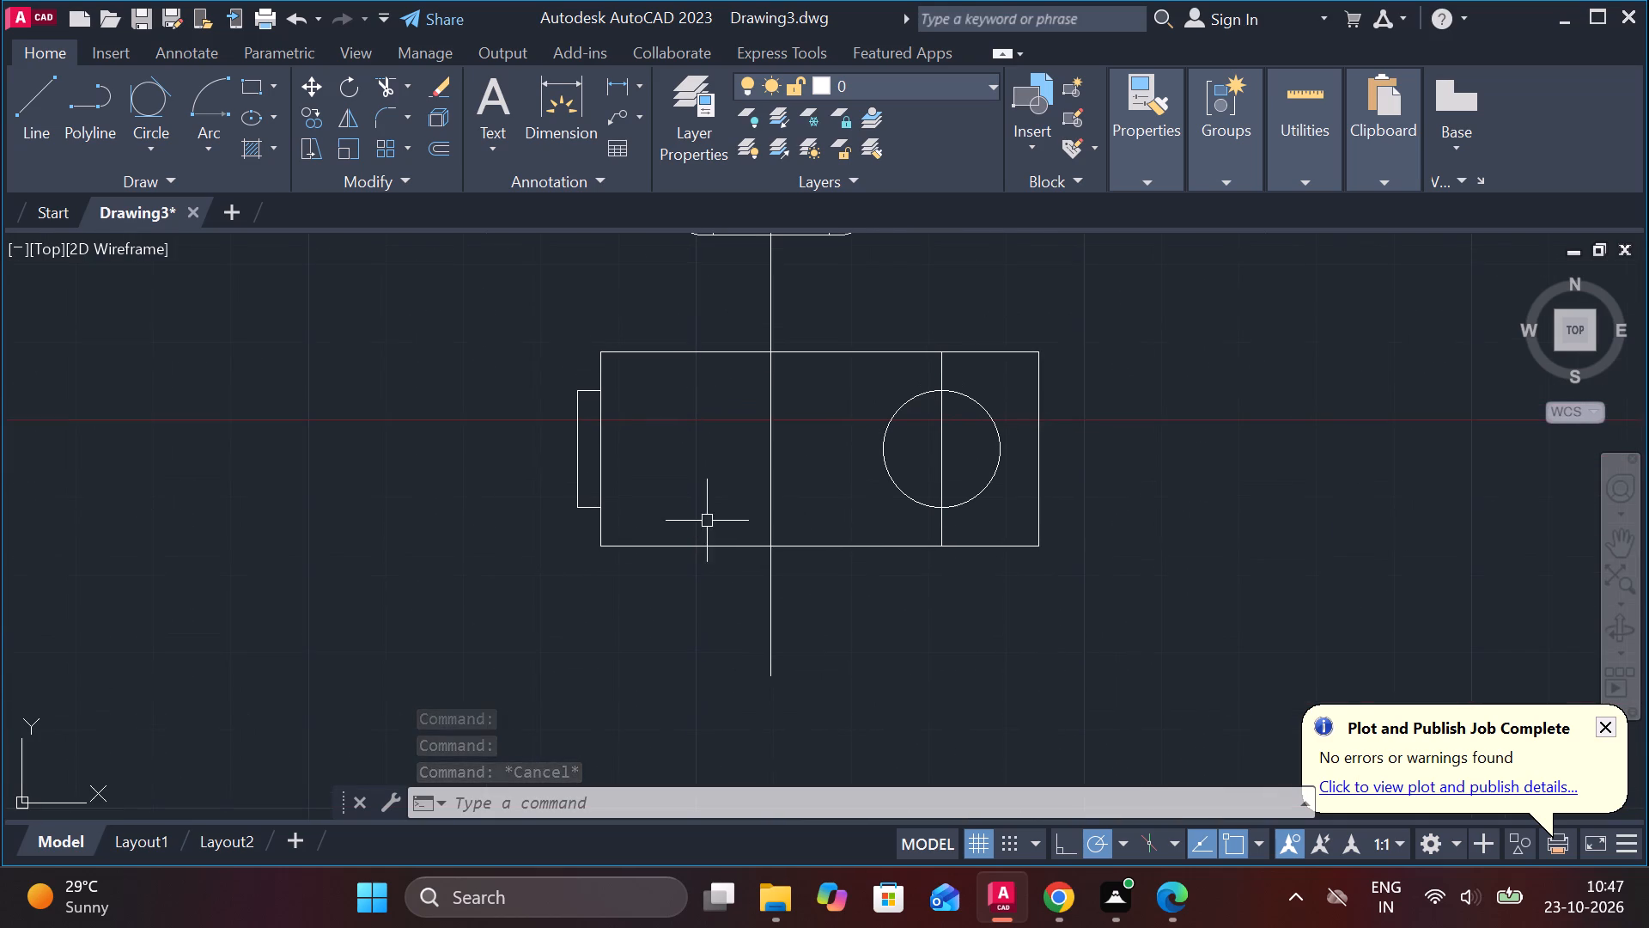
pyautogui.press('l')
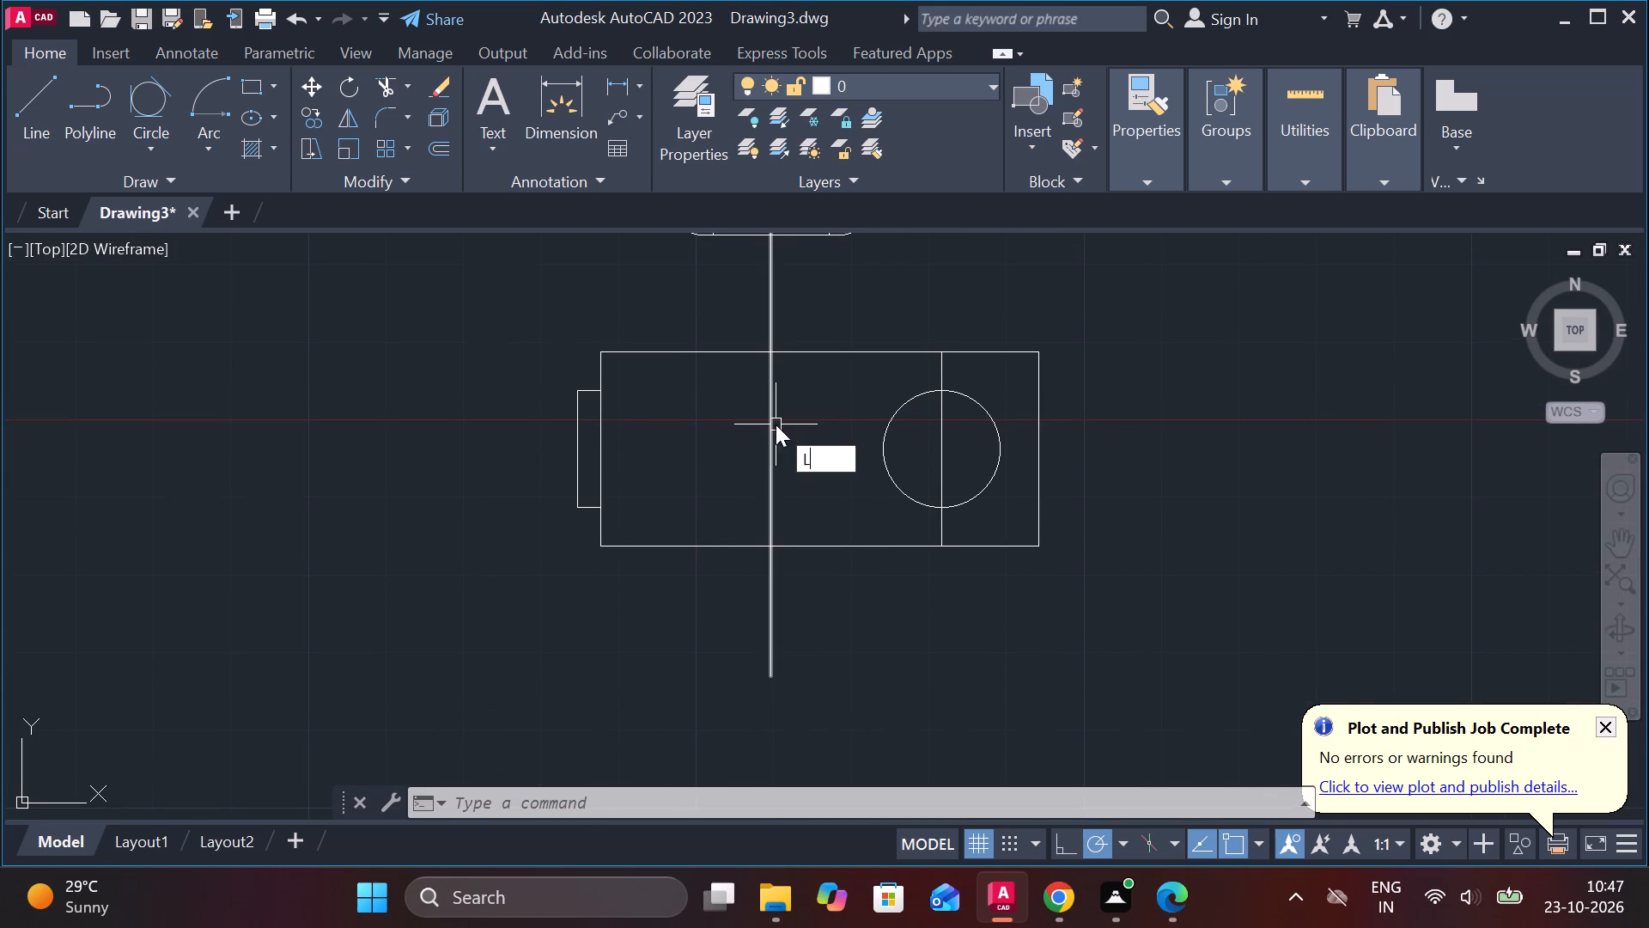
pyautogui.press('Return')
pyautogui.click(602, 449)
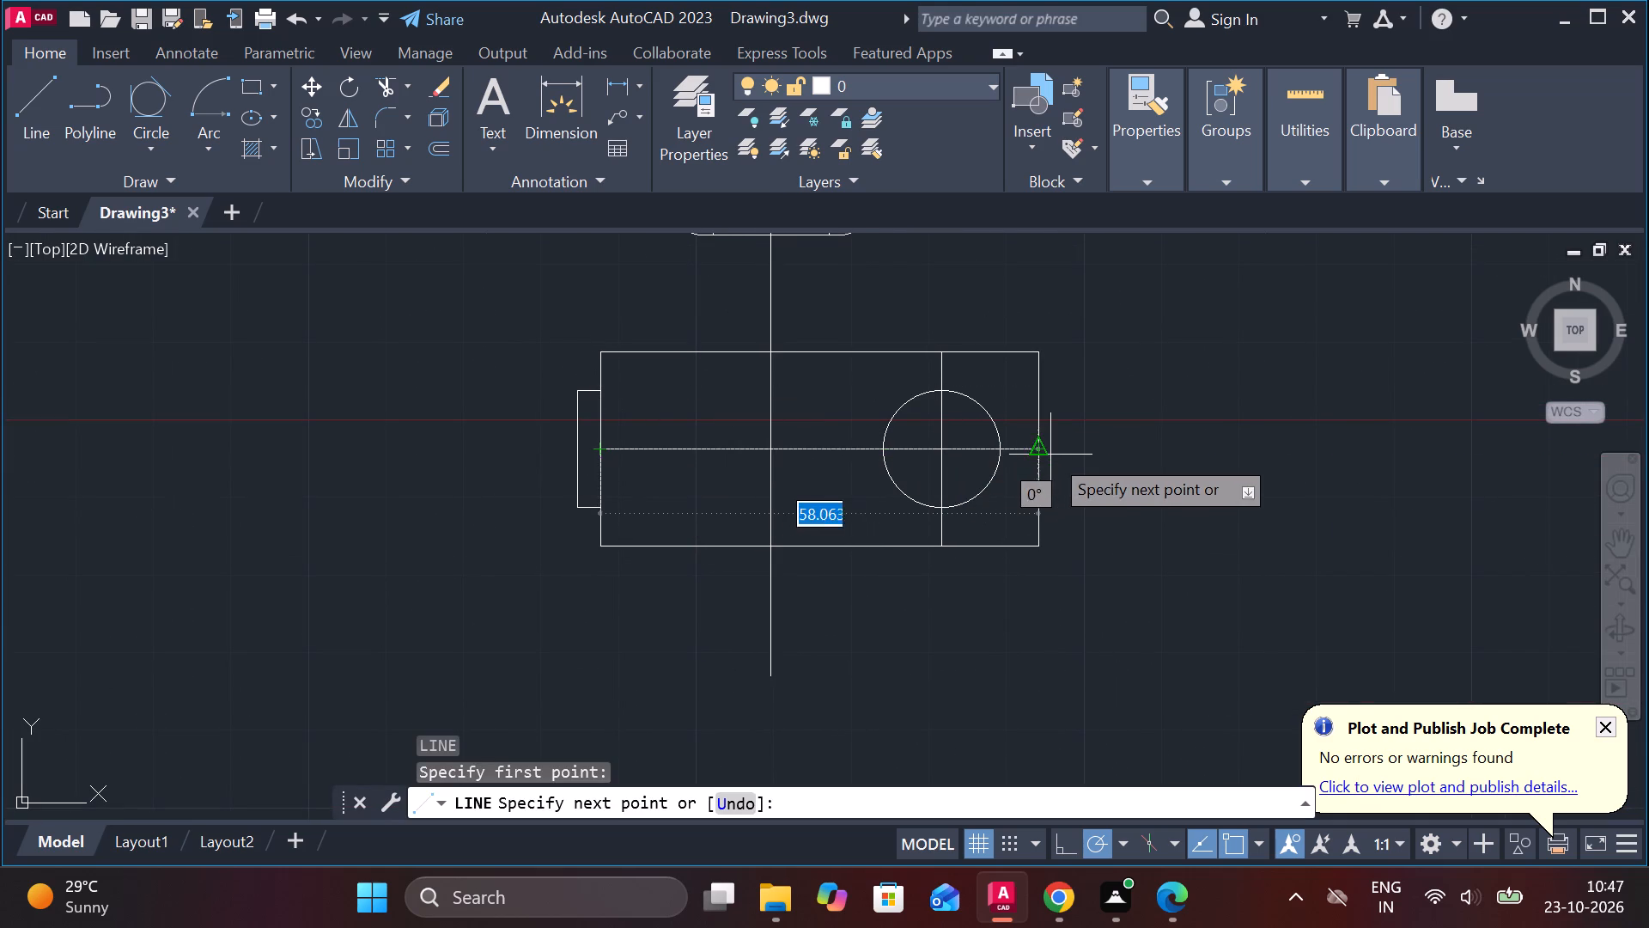
pyautogui.click(1039, 449)
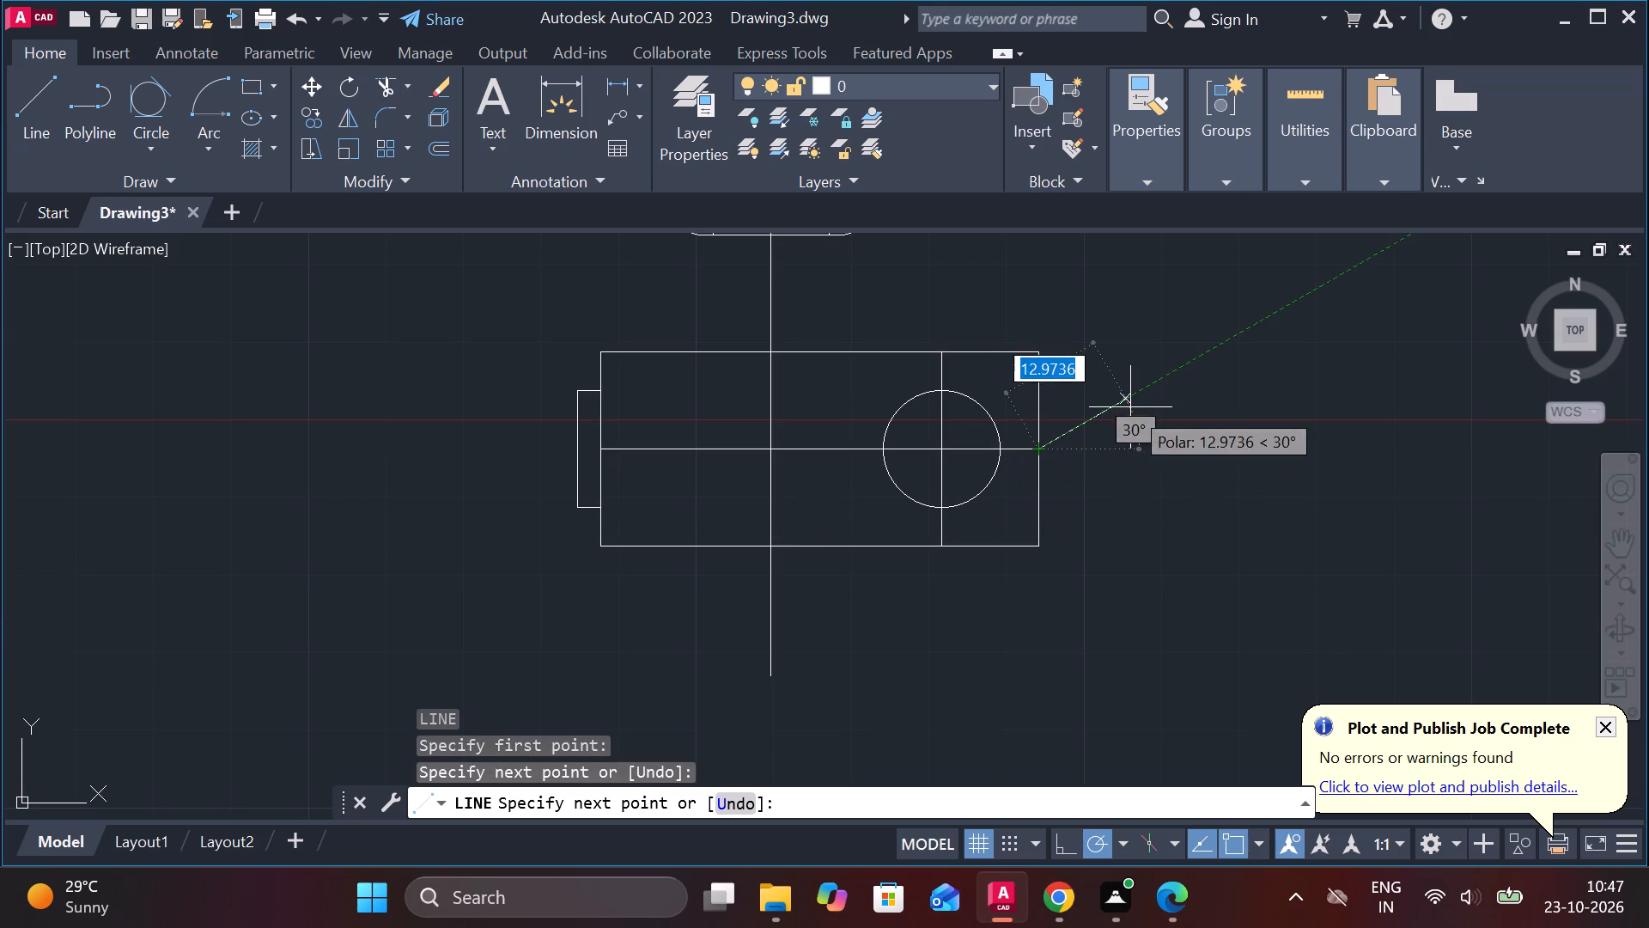
pyautogui.press('Escape')
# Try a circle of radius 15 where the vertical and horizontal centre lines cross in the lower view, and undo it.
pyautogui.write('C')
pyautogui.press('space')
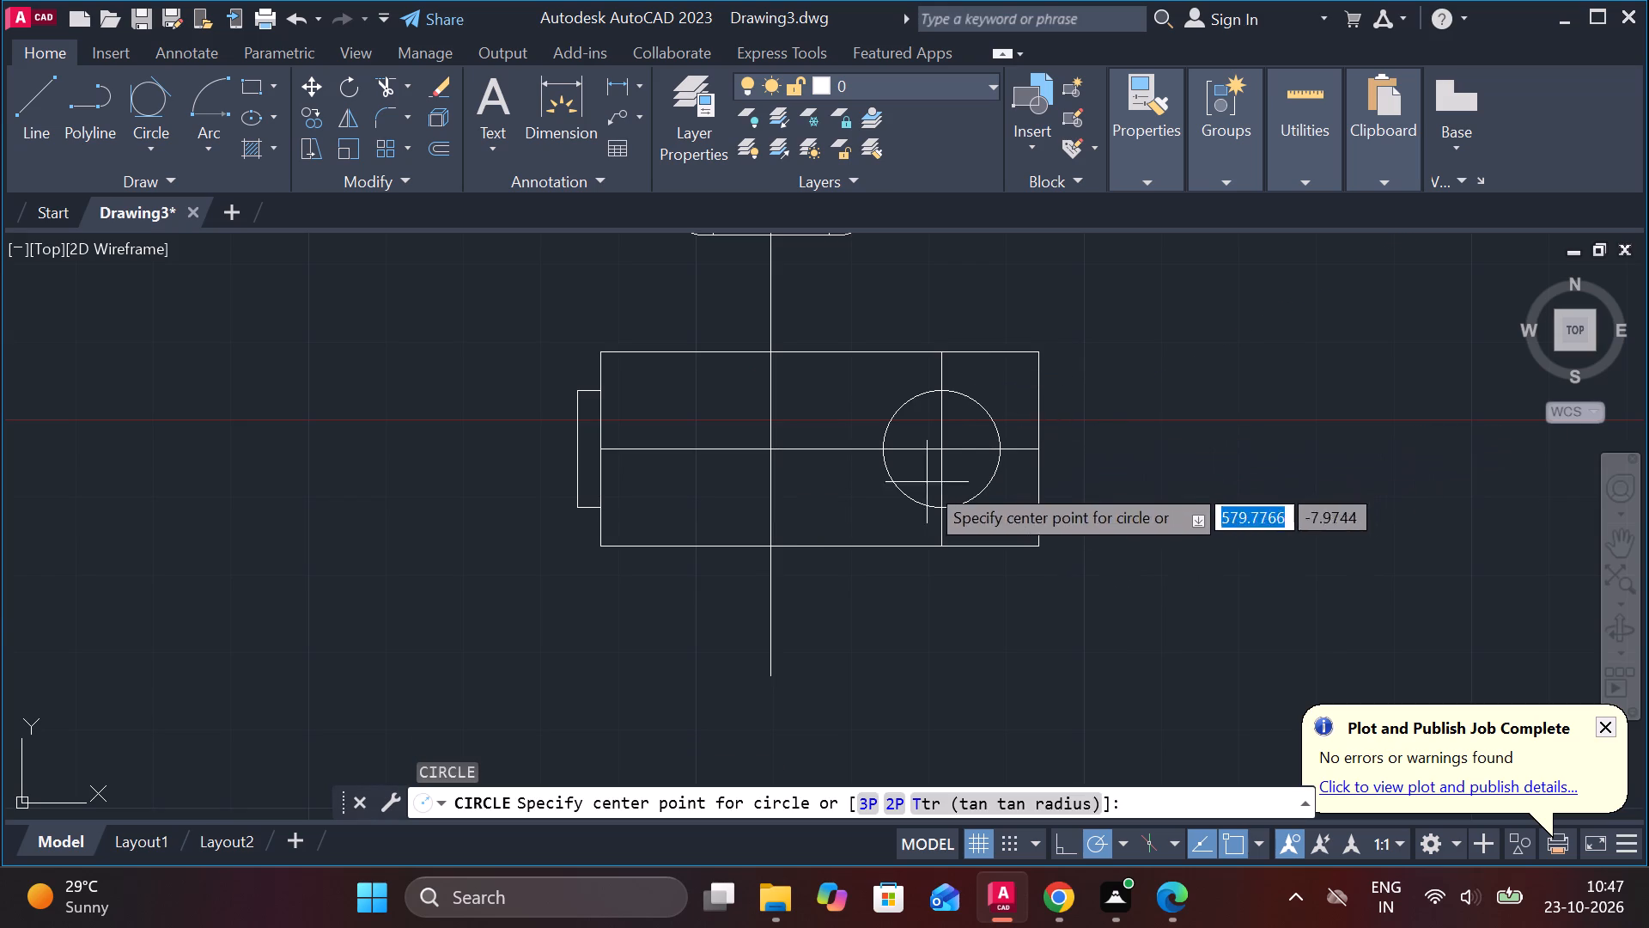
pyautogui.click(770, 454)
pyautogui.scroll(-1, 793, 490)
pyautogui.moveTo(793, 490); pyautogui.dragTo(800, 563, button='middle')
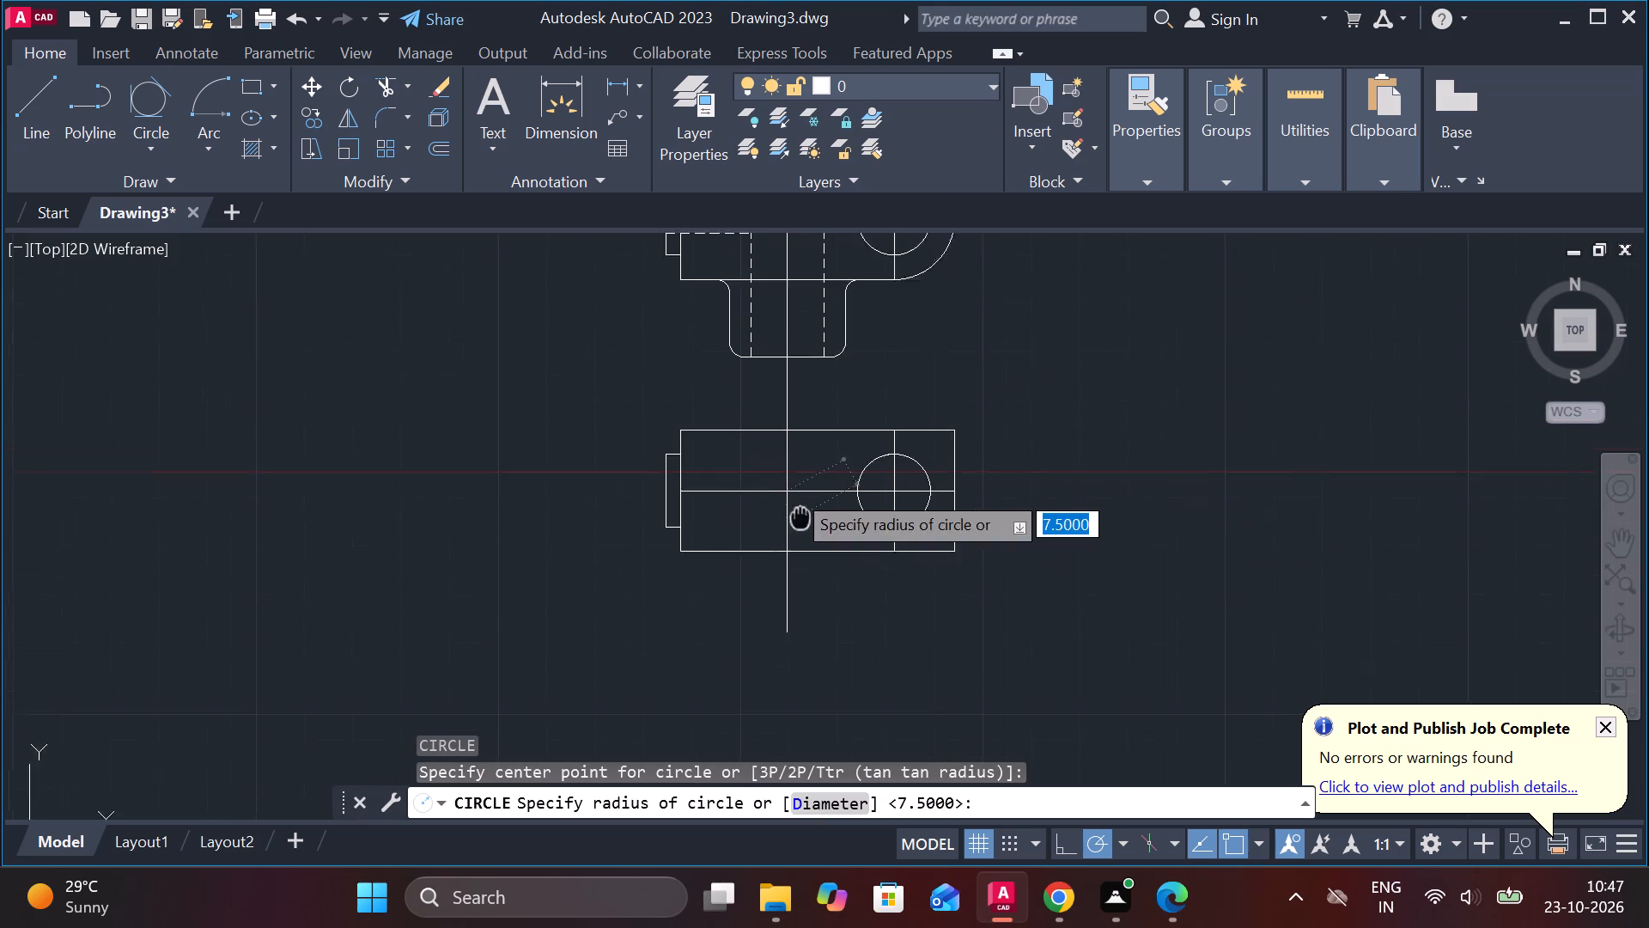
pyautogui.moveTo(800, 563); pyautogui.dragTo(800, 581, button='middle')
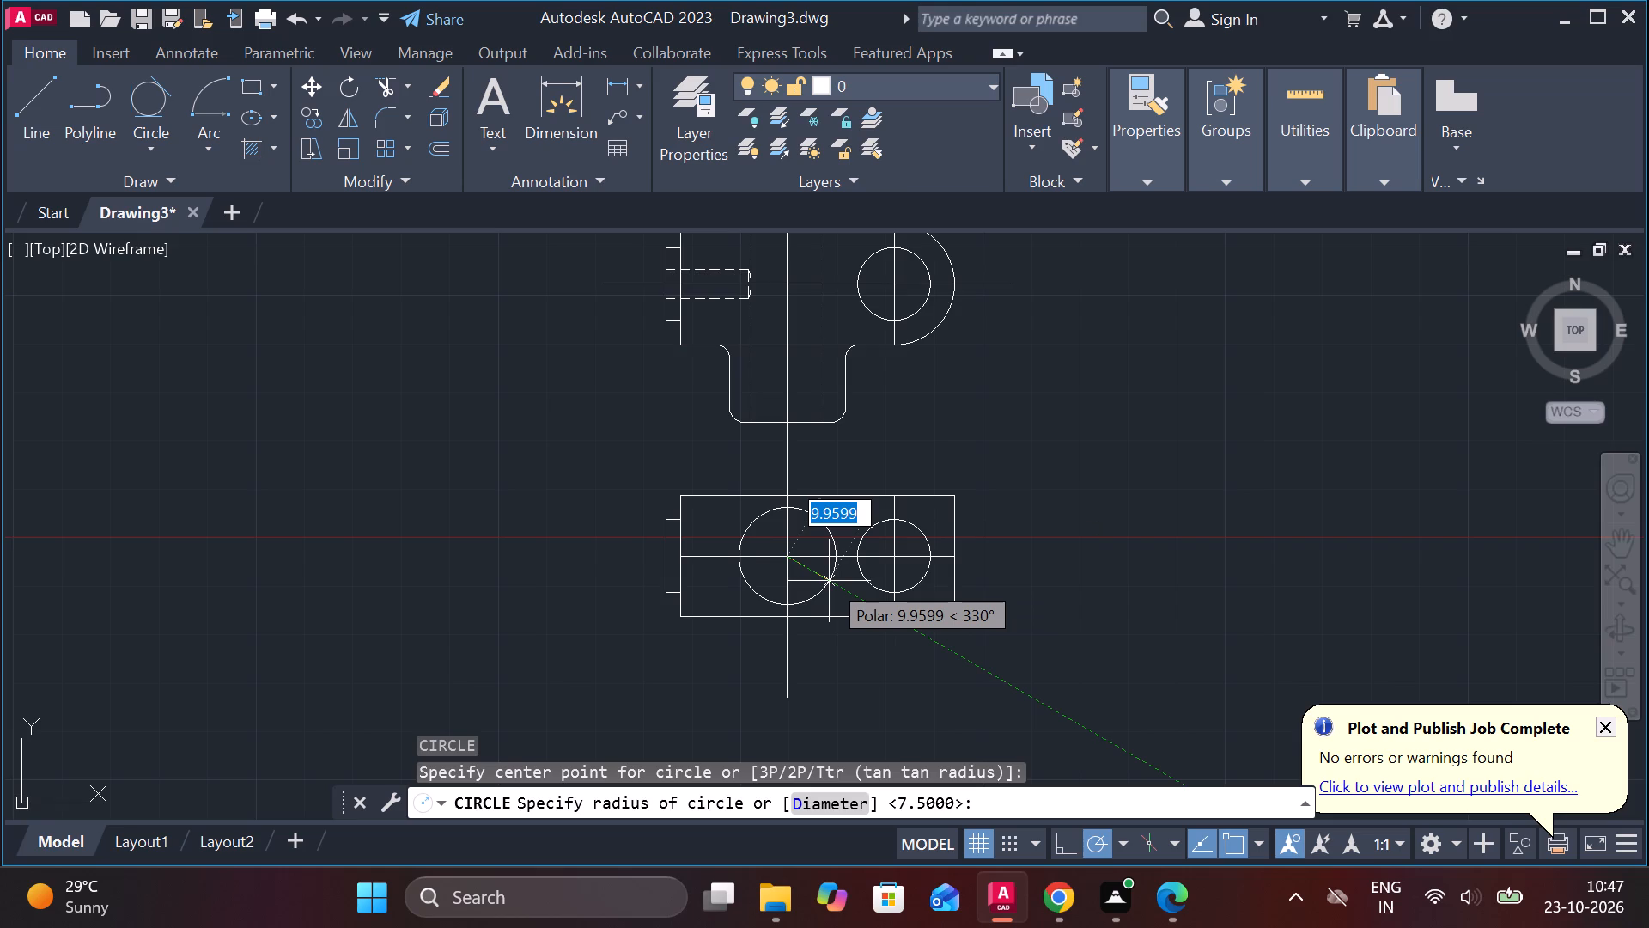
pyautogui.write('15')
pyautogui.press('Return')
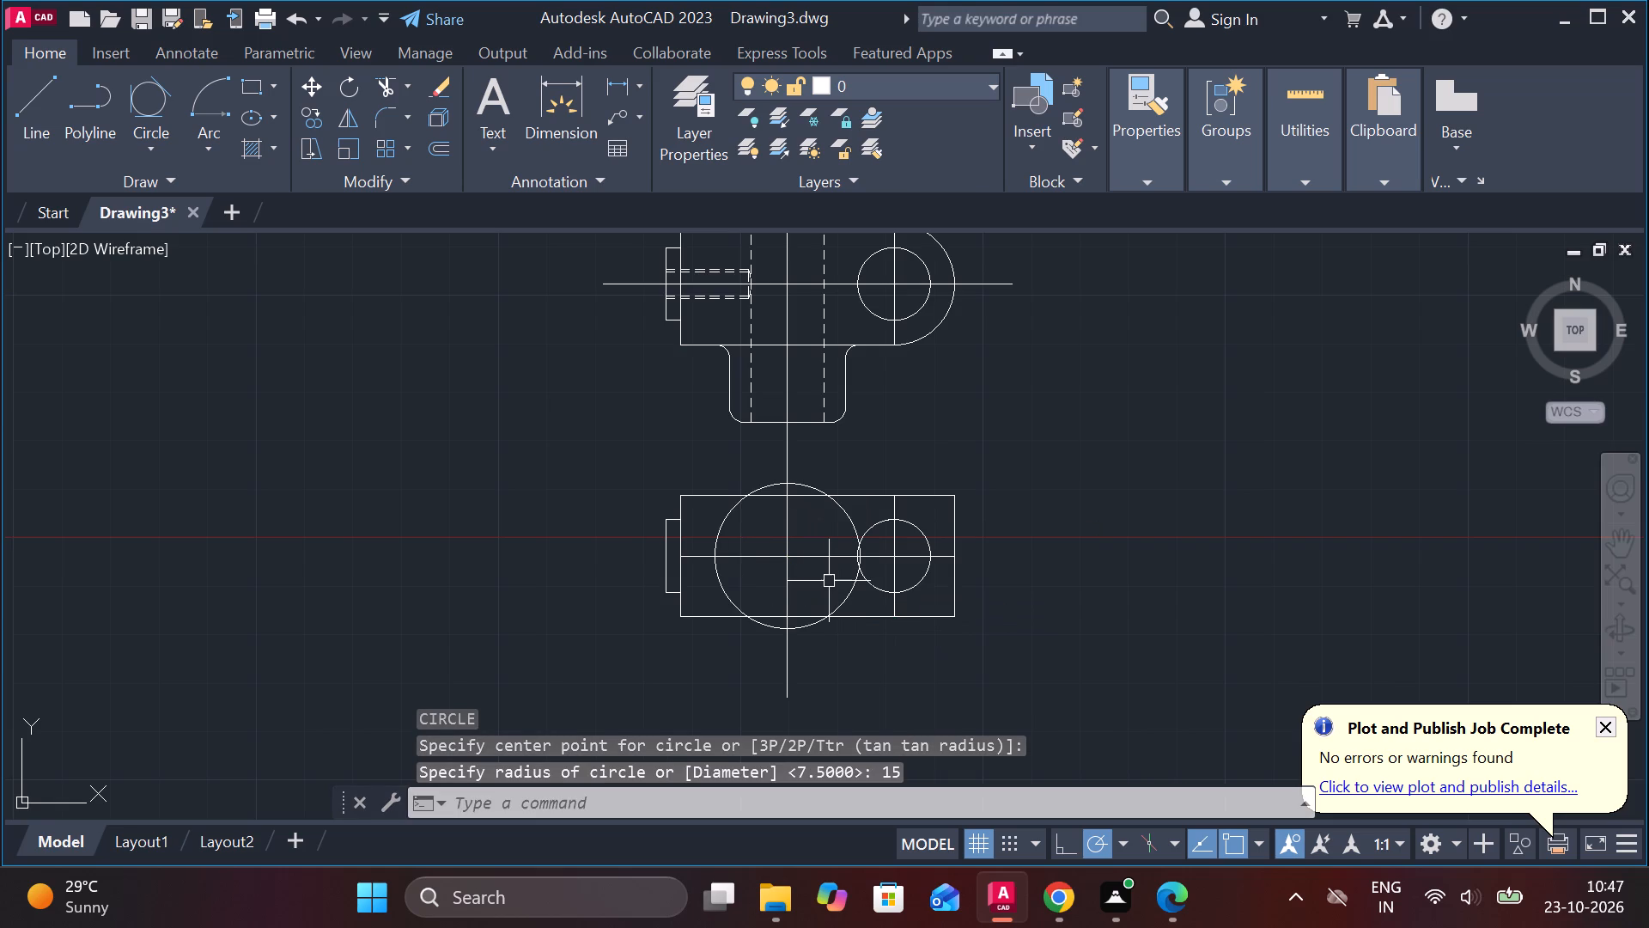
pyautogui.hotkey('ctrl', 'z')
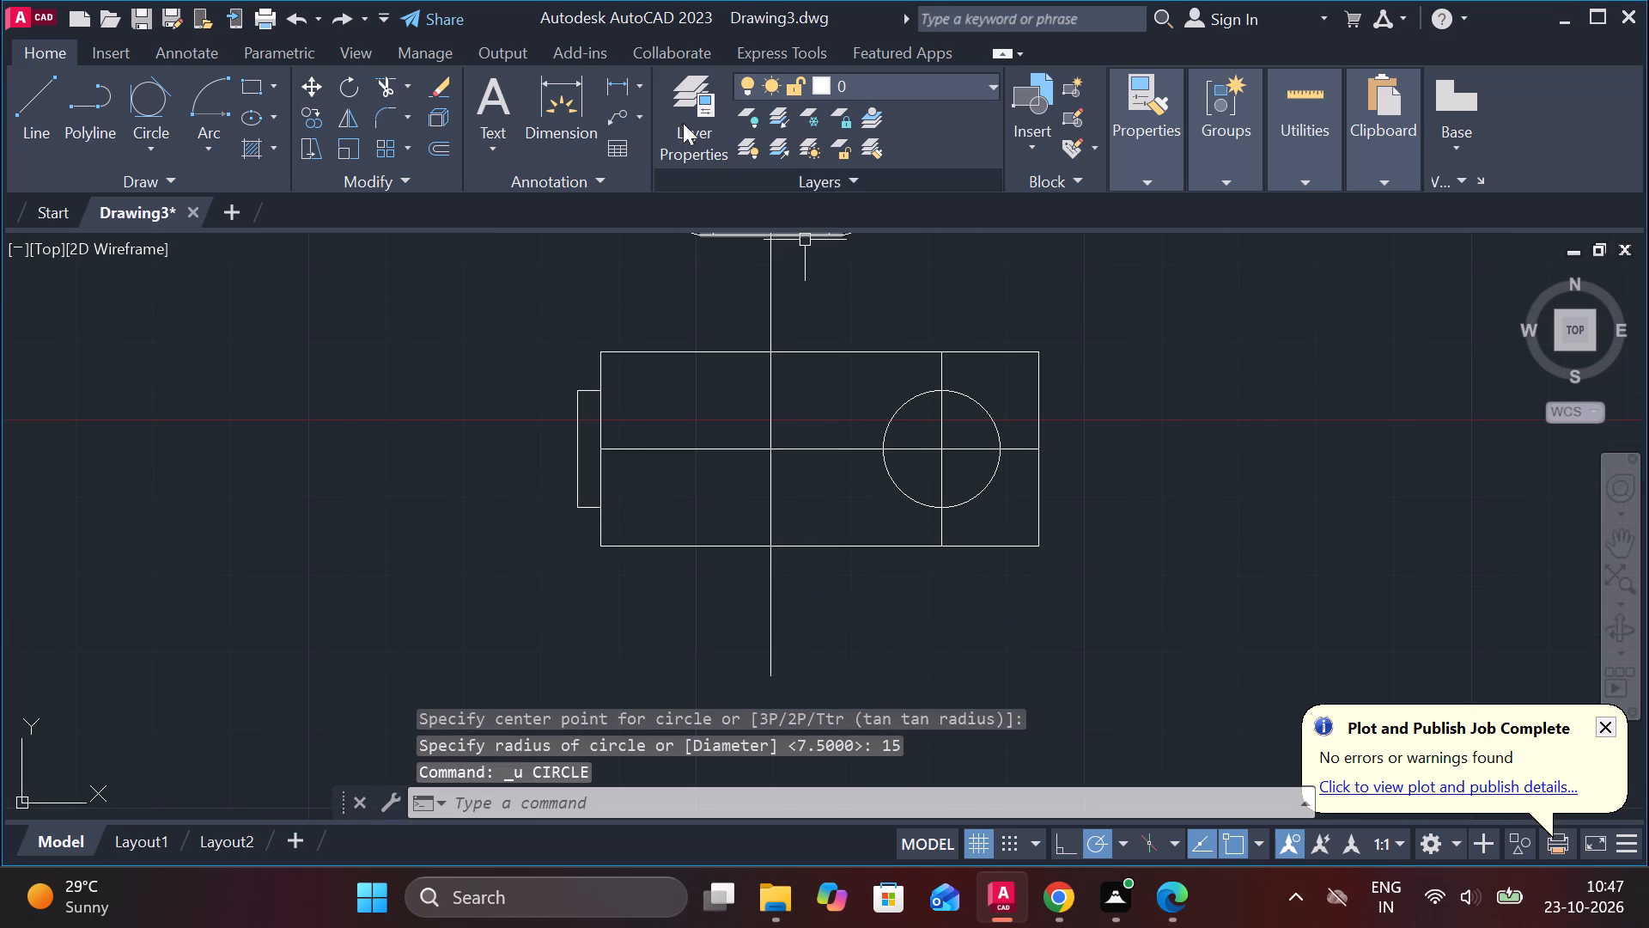
# Measure the spacing between the two vertical dashed lines at the cross block's lower edge with a linear dimension.
pyautogui.click(615, 82)
pyautogui.moveTo(734, 409); pyautogui.dragTo(684, 622, button='middle')
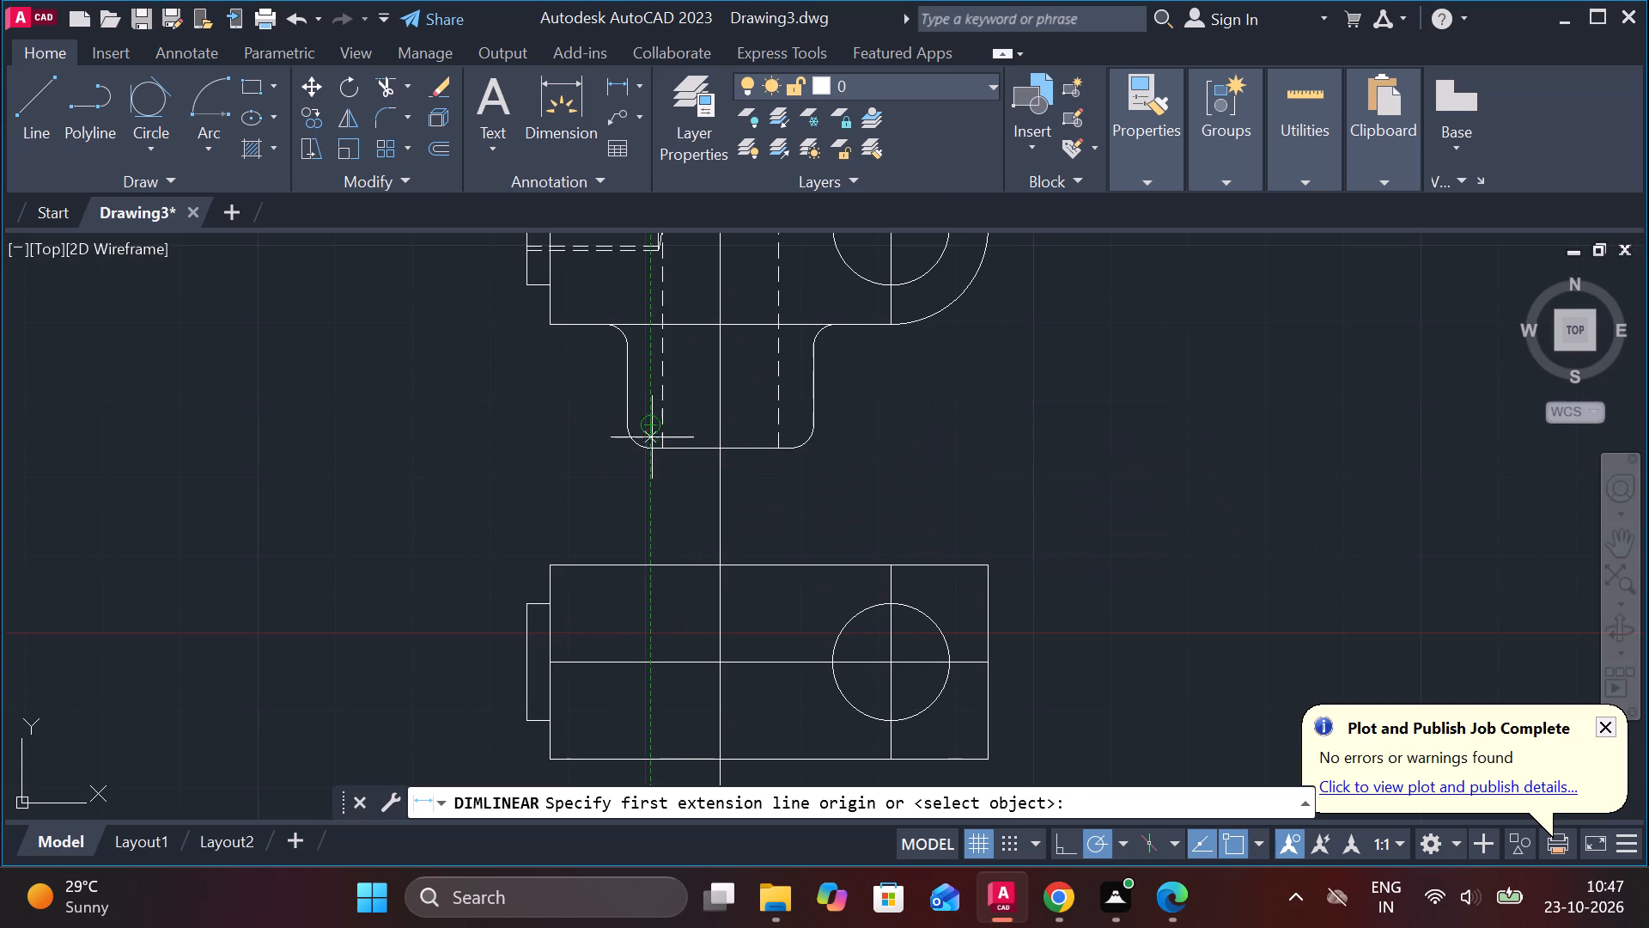
pyautogui.scroll(2, 660, 444)
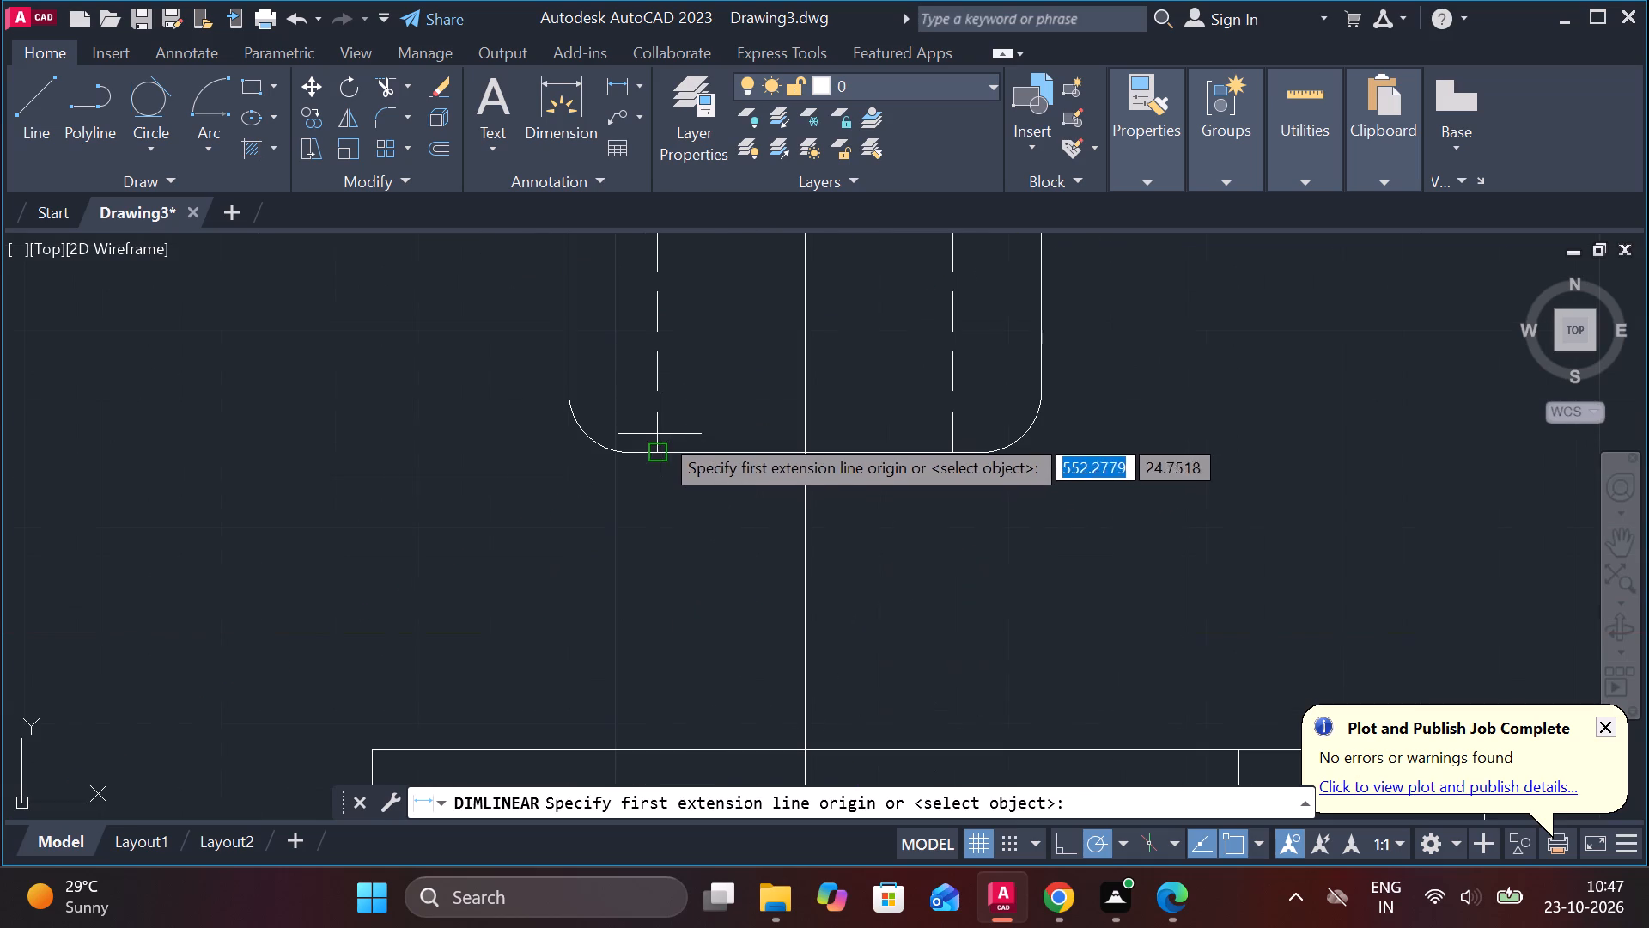
pyautogui.click(658, 447)
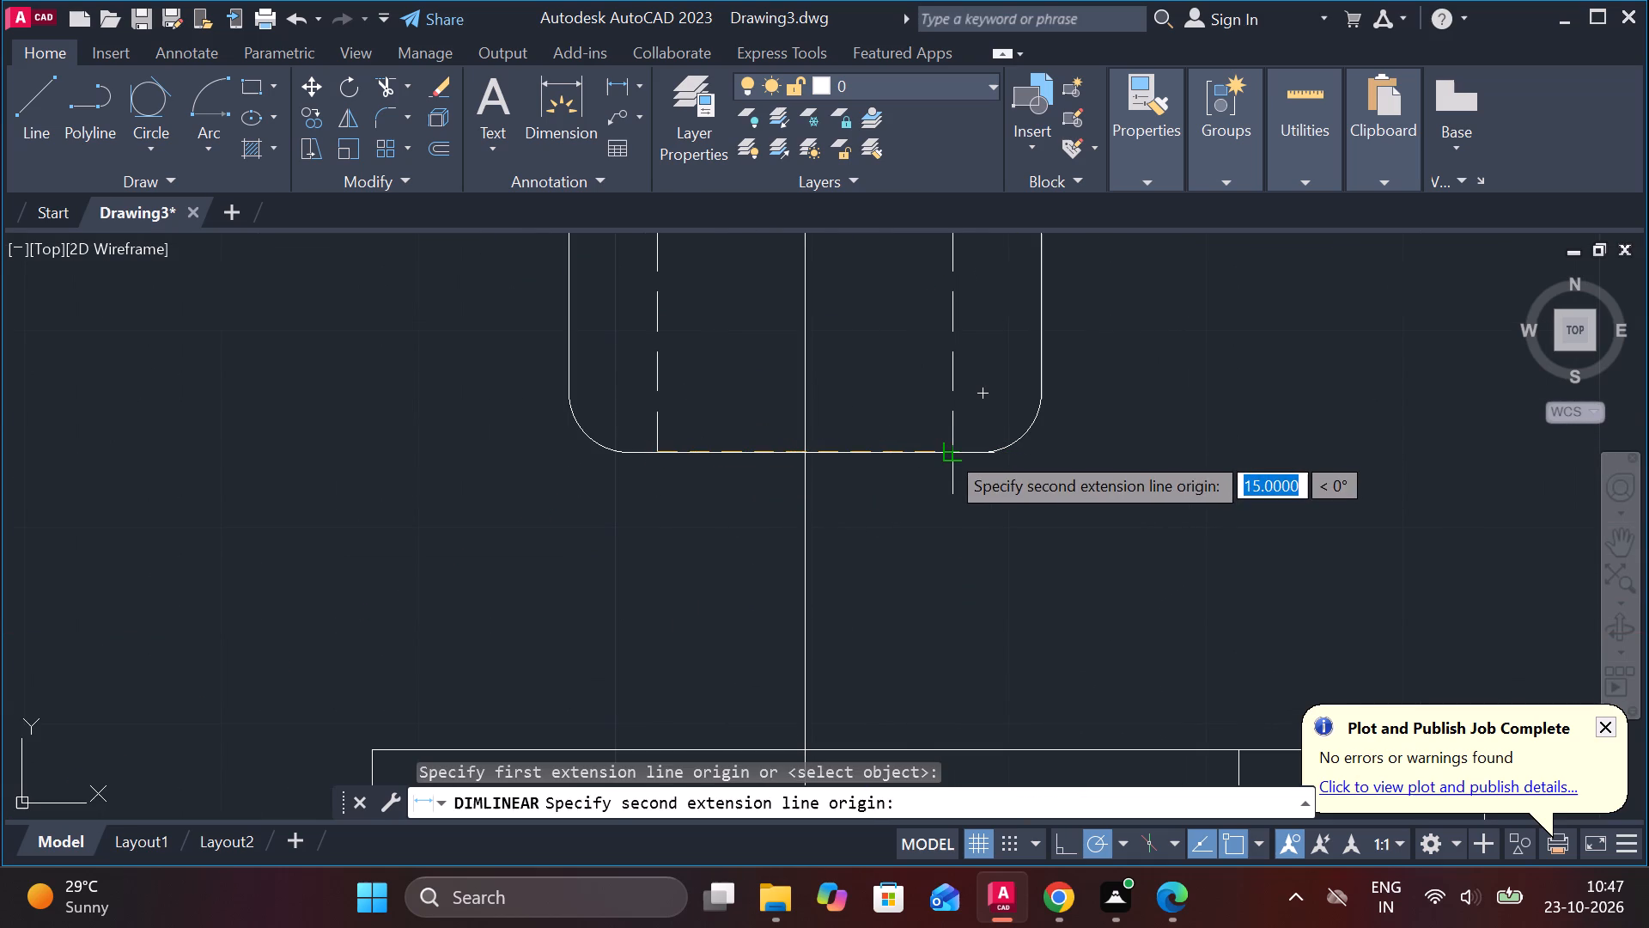
pyautogui.scroll(-2, 946, 451)
pyautogui.click(946, 451)
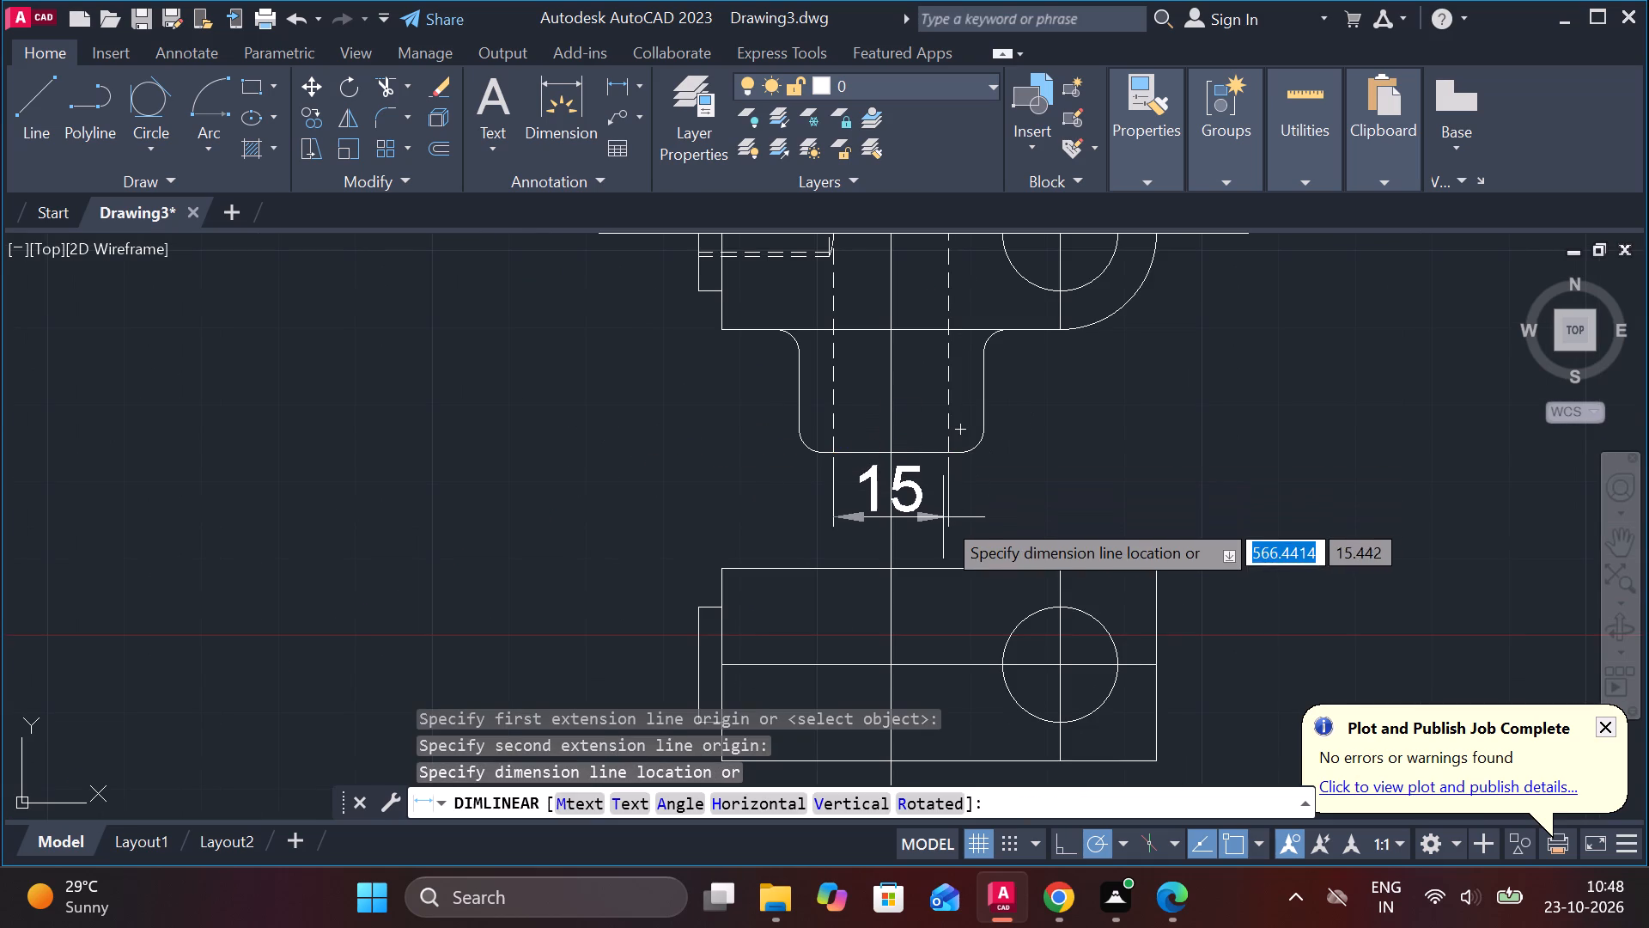
pyautogui.press('Escape')
# Draw a circle of diameter 15 where the cross block's vertical centre line meets the lower view's horizontal centre line.
pyautogui.moveTo(943, 518); pyautogui.dragTo(932, 510, button='middle')
pyautogui.write('C')
pyautogui.press('space')
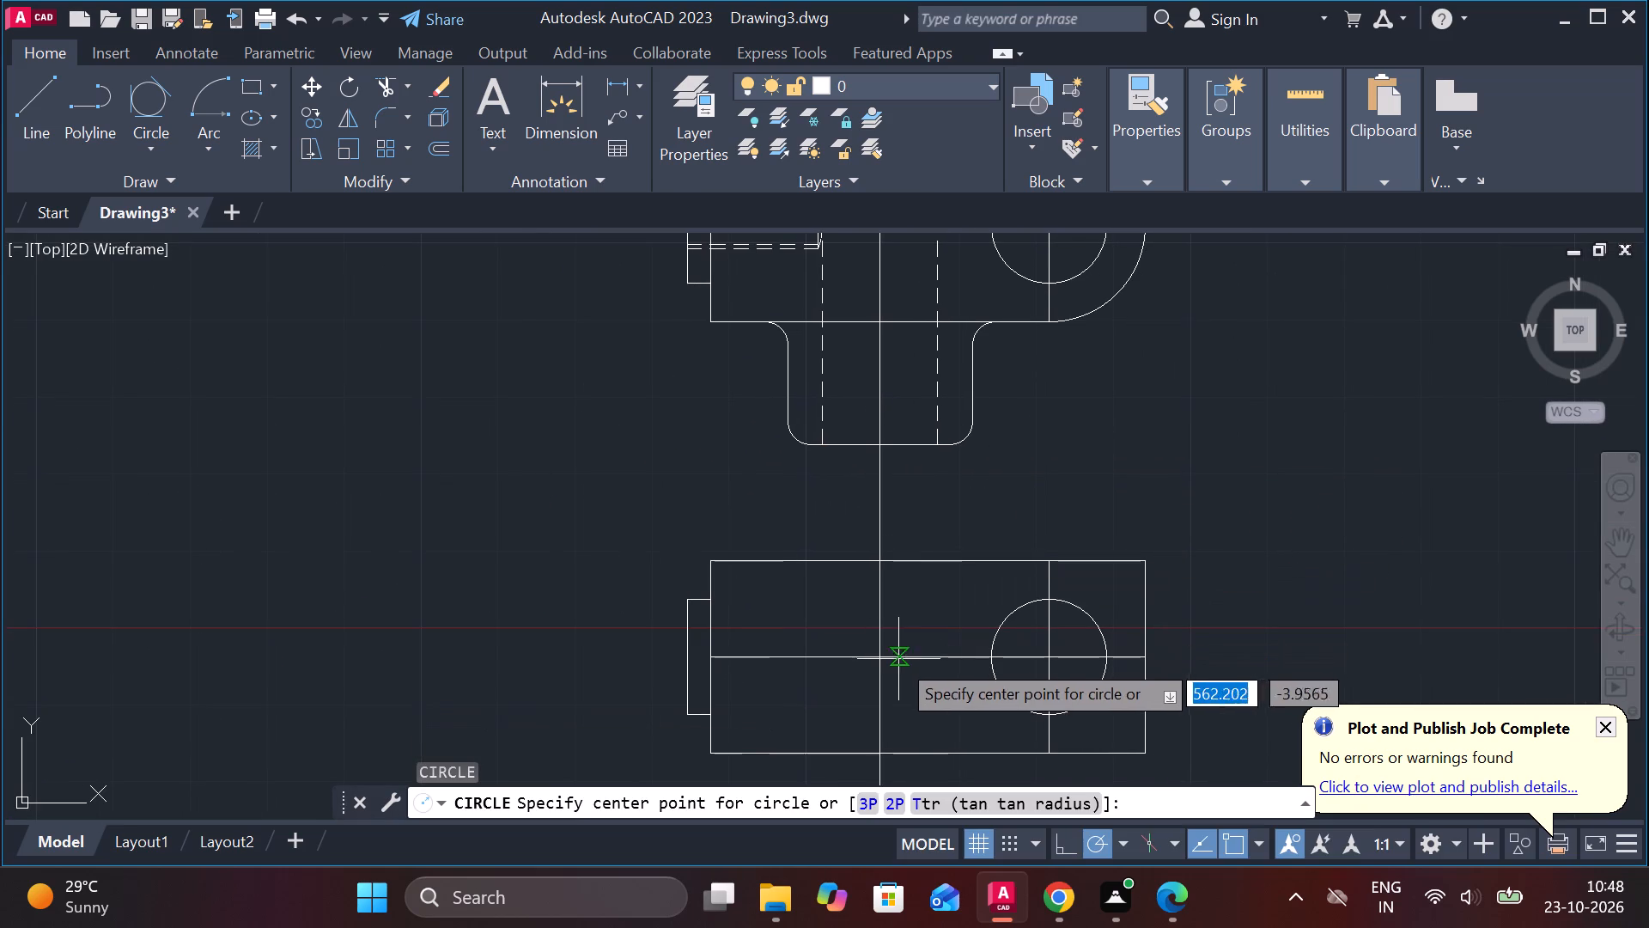
pyautogui.click(891, 661)
pyautogui.write('D 15')
pyautogui.press('Return')
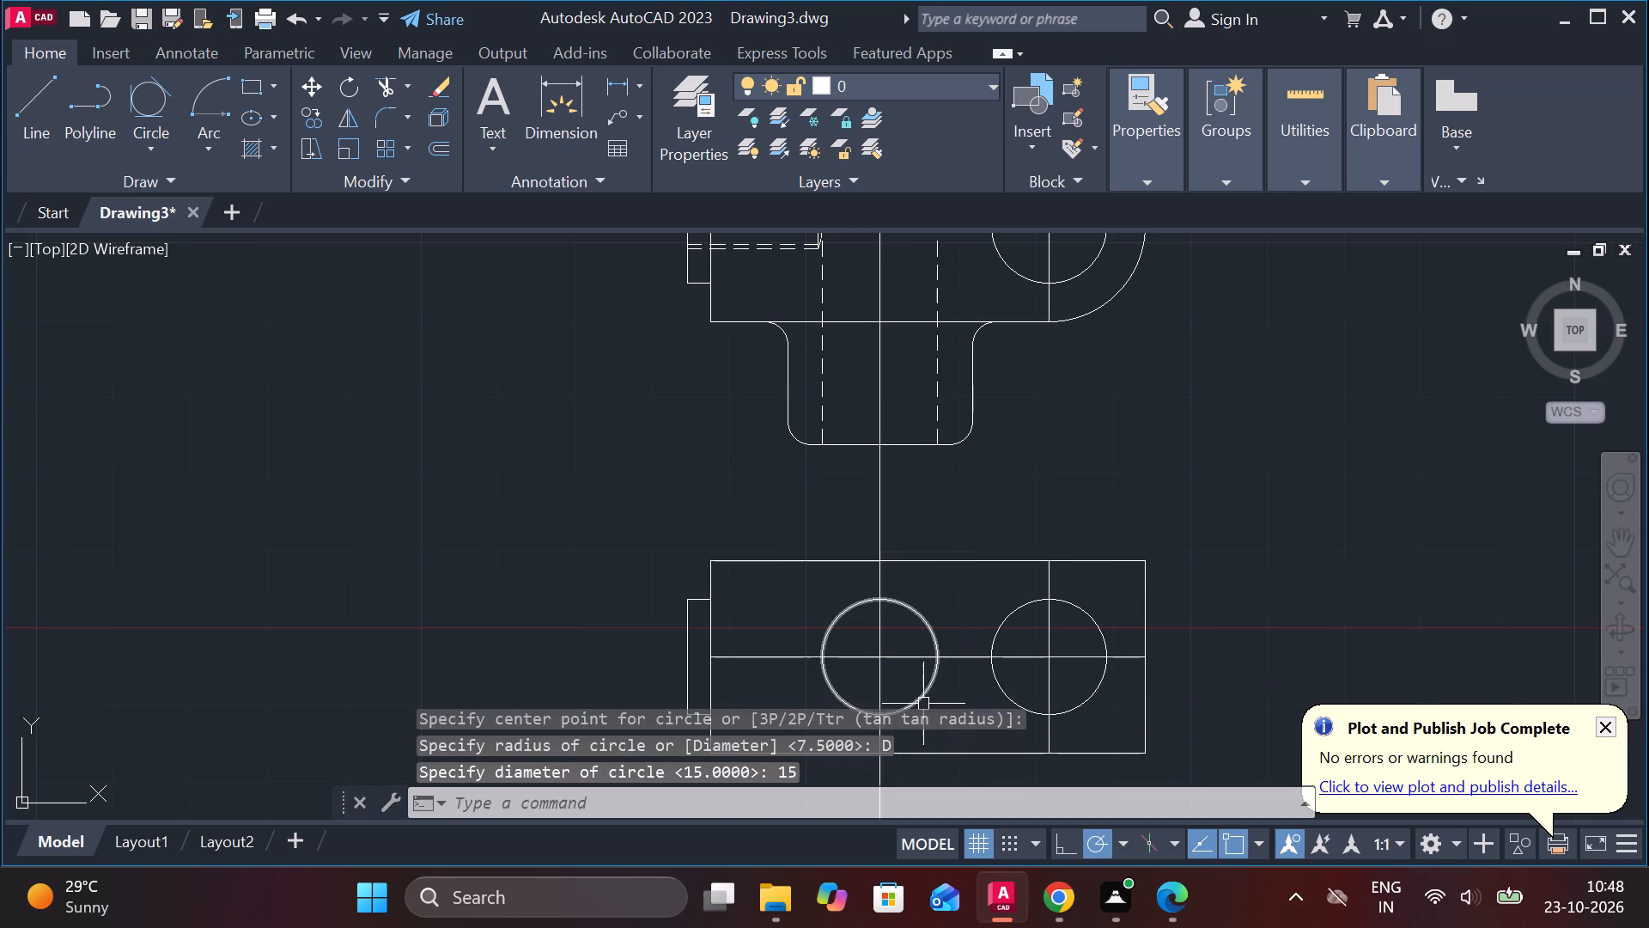
# Draw two vertical lines in the lower view from the side quadrants of the rounded-end hole circle up to the body's upper edge.
pyautogui.moveTo(915, 704); pyautogui.dragTo(821, 680, button='middle')
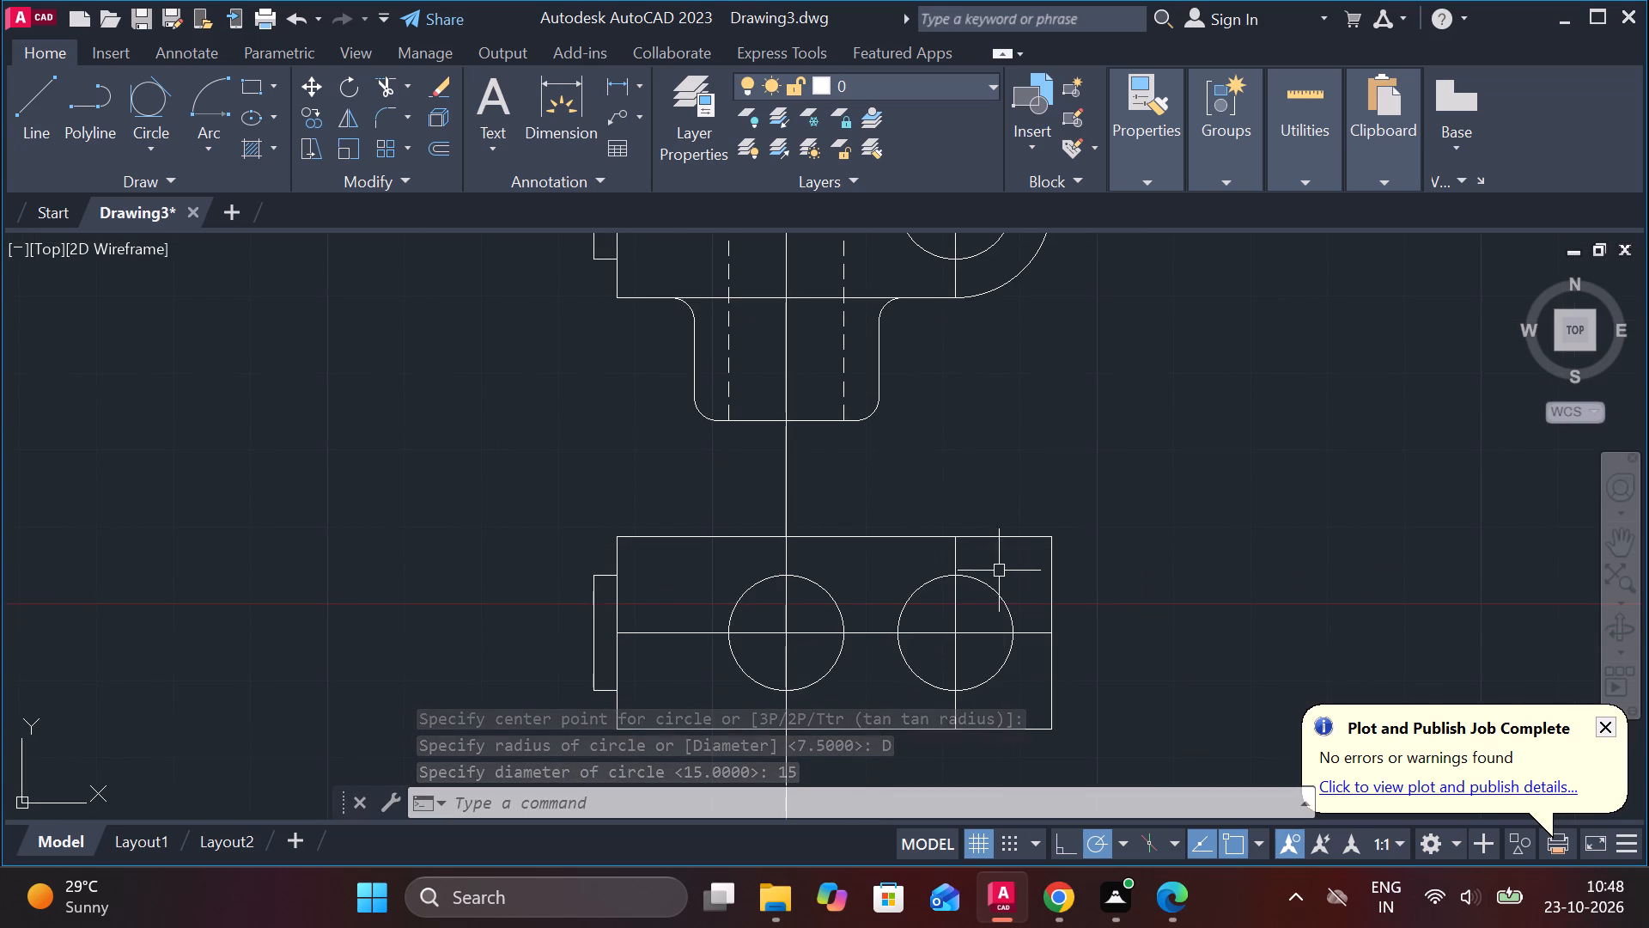
pyautogui.press('l')
pyautogui.press('Return')
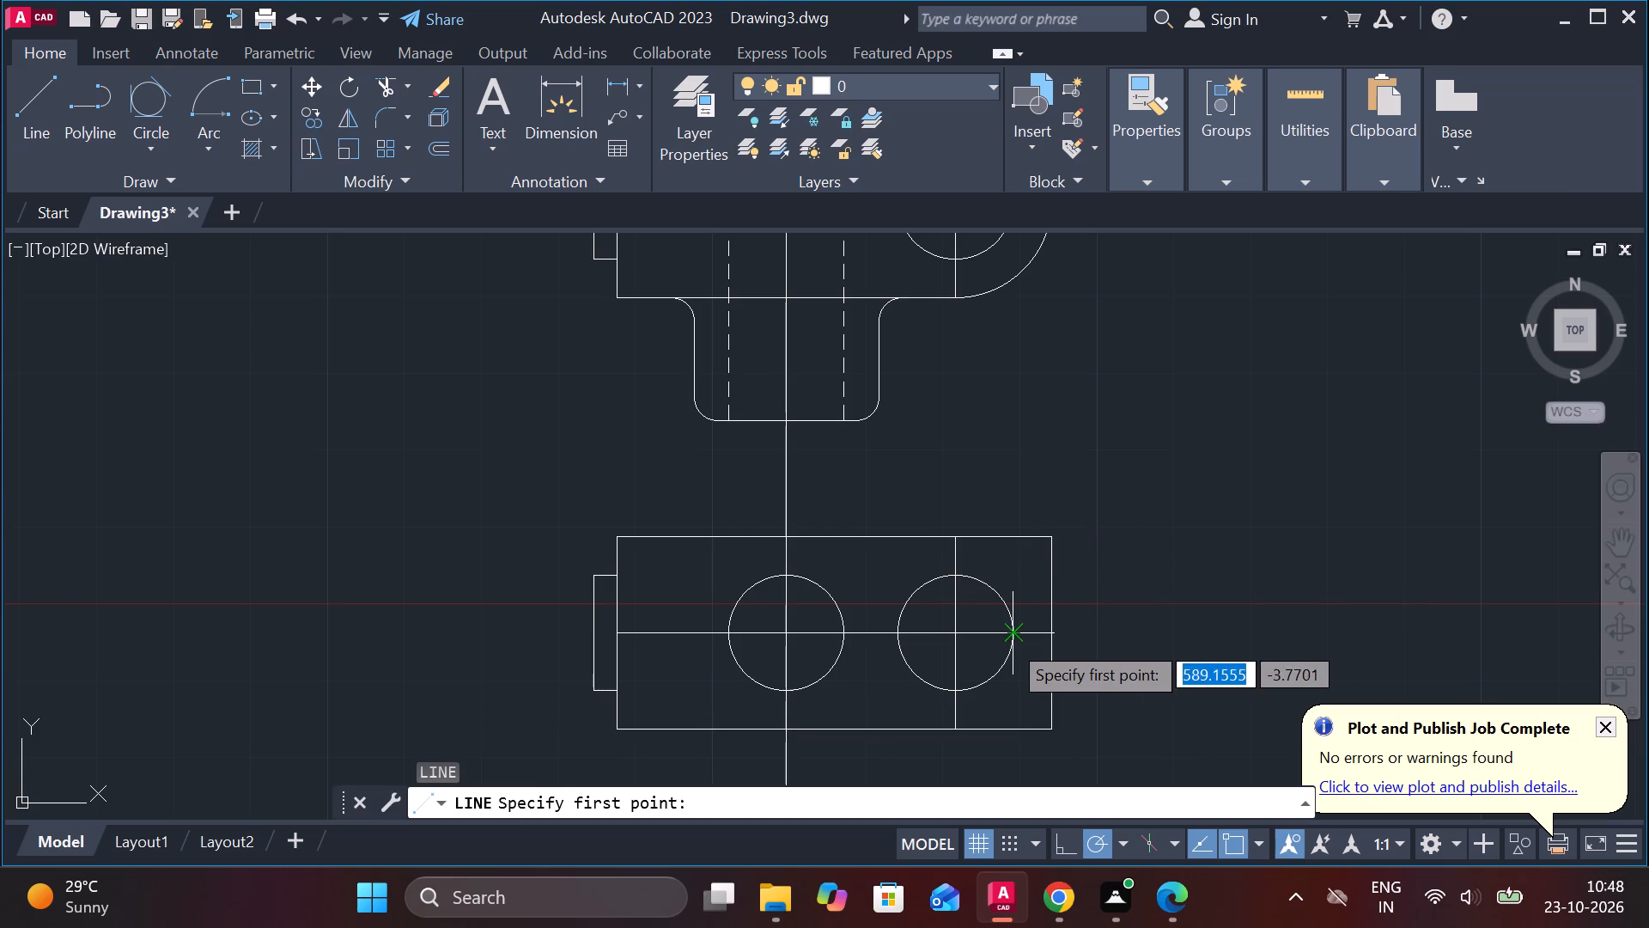
pyautogui.click(1008, 640)
pyautogui.click(1008, 534)
pyautogui.press('Escape')
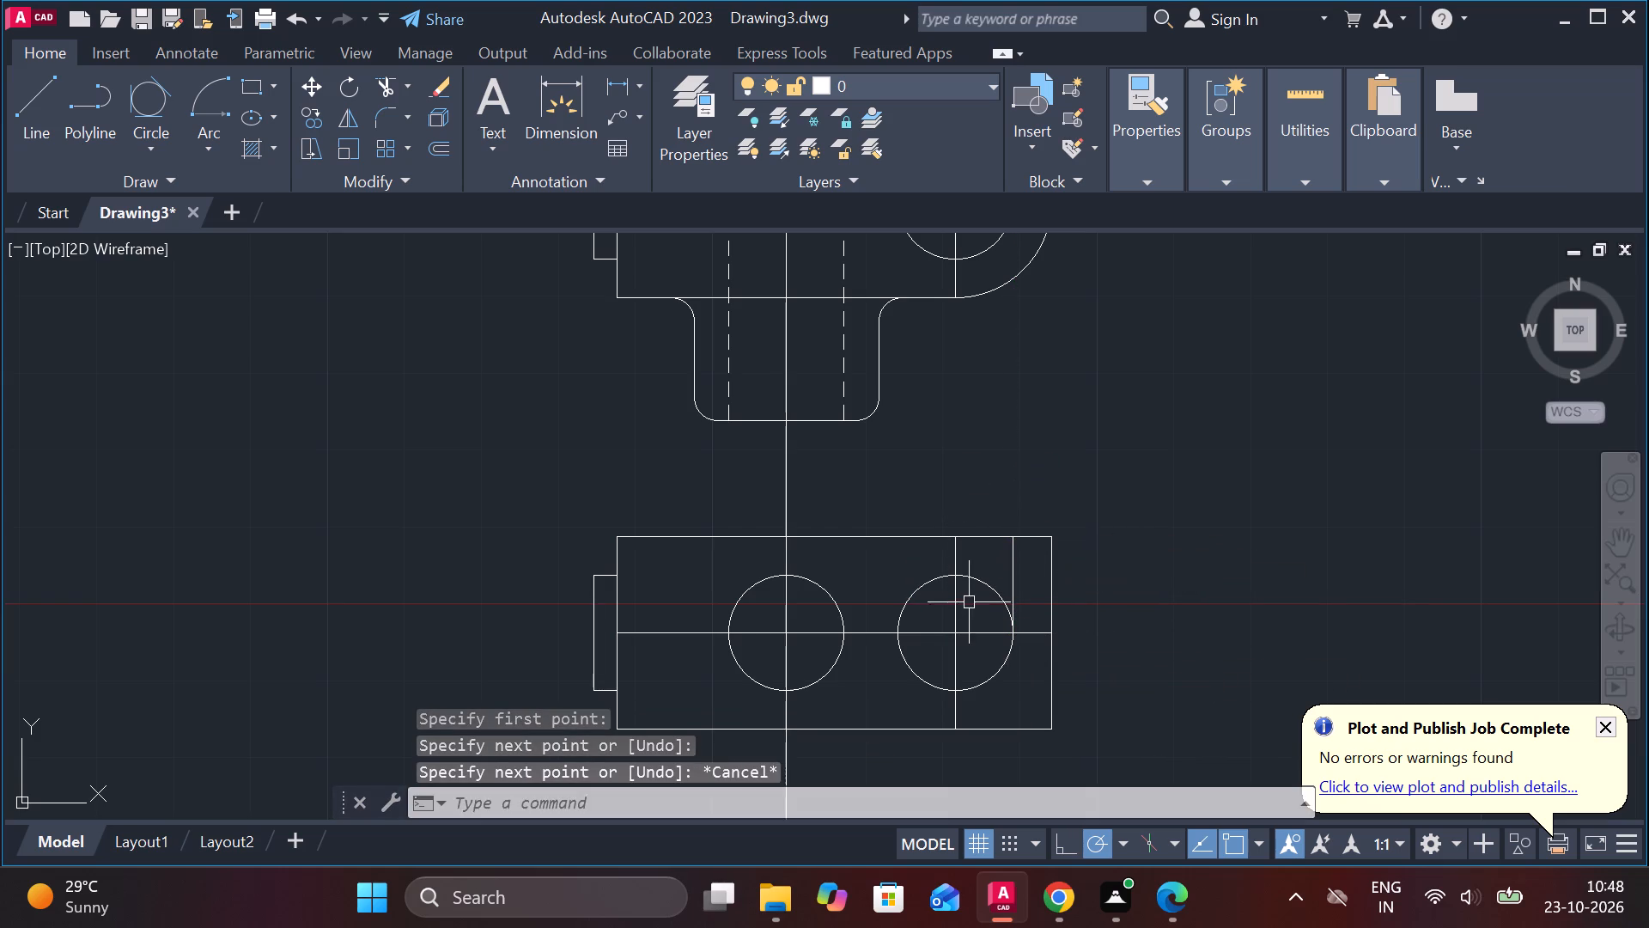
pyautogui.press('space')
pyautogui.click(885, 642)
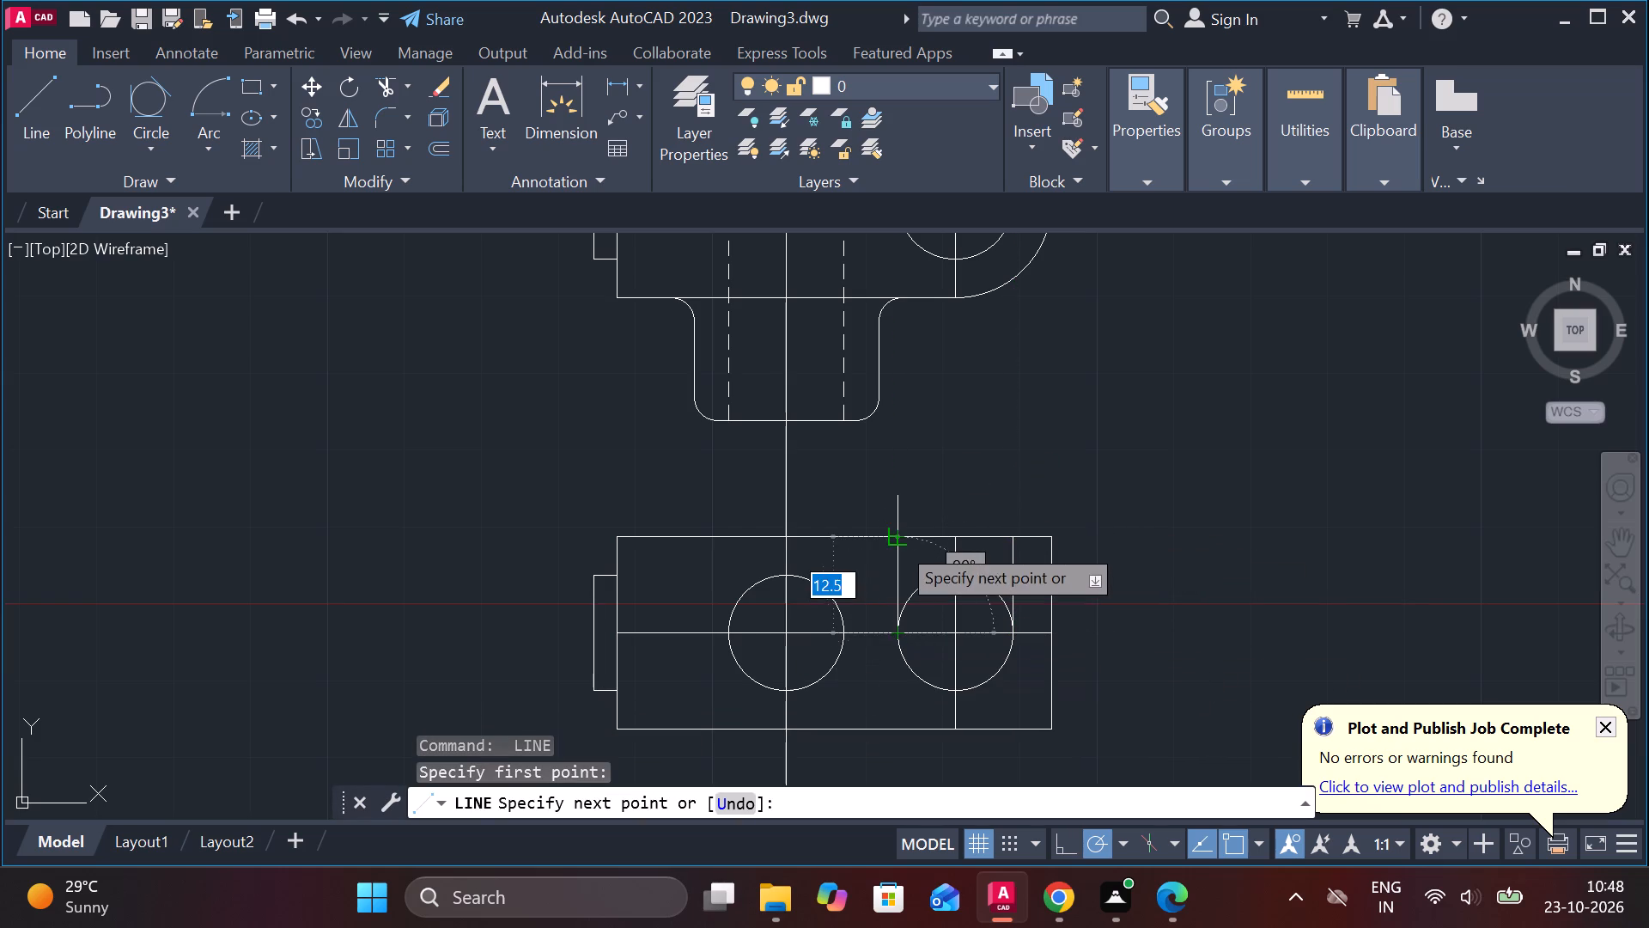
pyautogui.click(898, 543)
pyautogui.press('Escape')
# Erase the hole circle at the rounded end of the lower view.
pyautogui.click(978, 572)
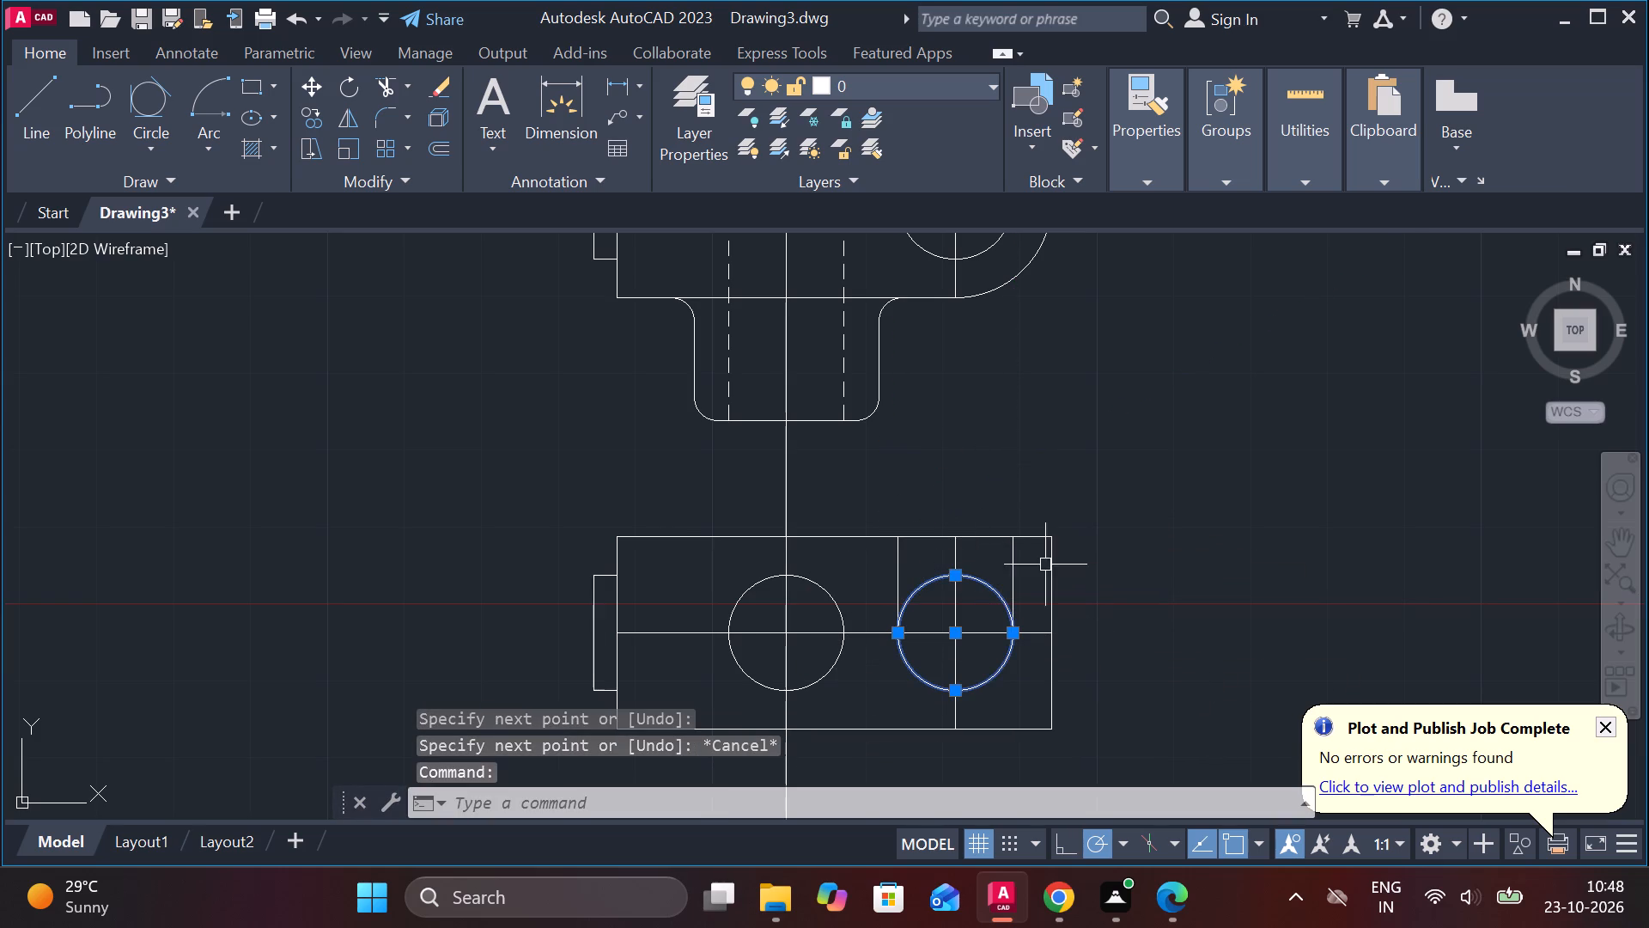
pyautogui.write('E')
pyautogui.press('space')
# Extend the two new vertical hole lines down to the lower edge of the lower view's body.
pyautogui.write('EX')
pyautogui.press('space')
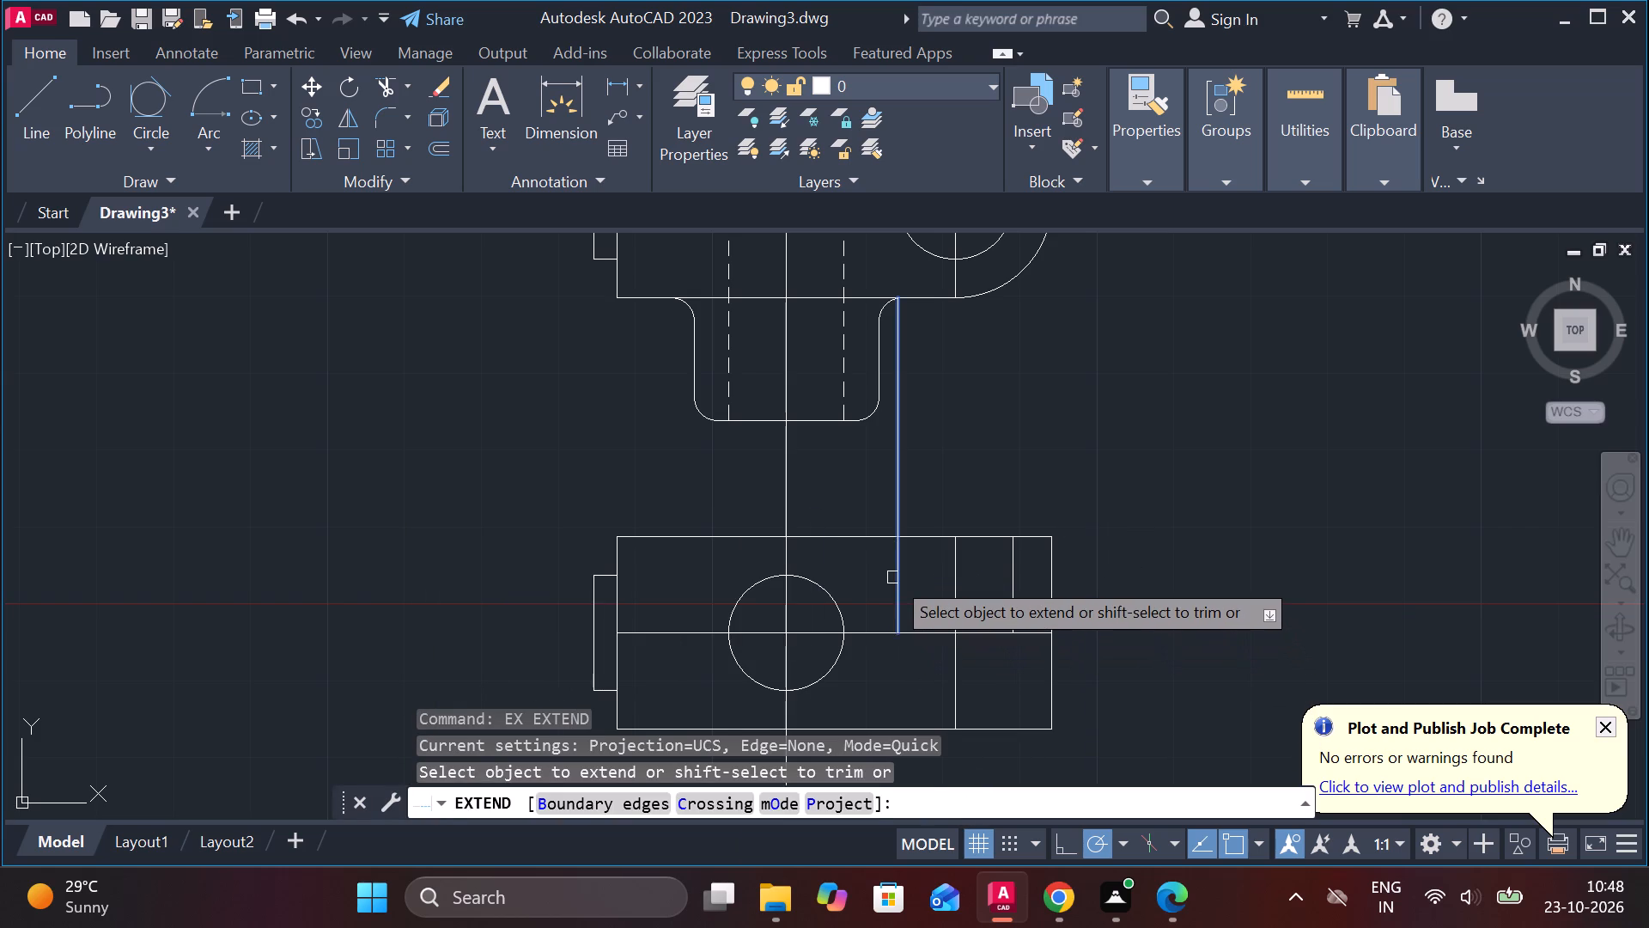
pyautogui.doubleClick(892, 577)
pyautogui.hotkey('ctrl', 'z')
pyautogui.click(904, 609)
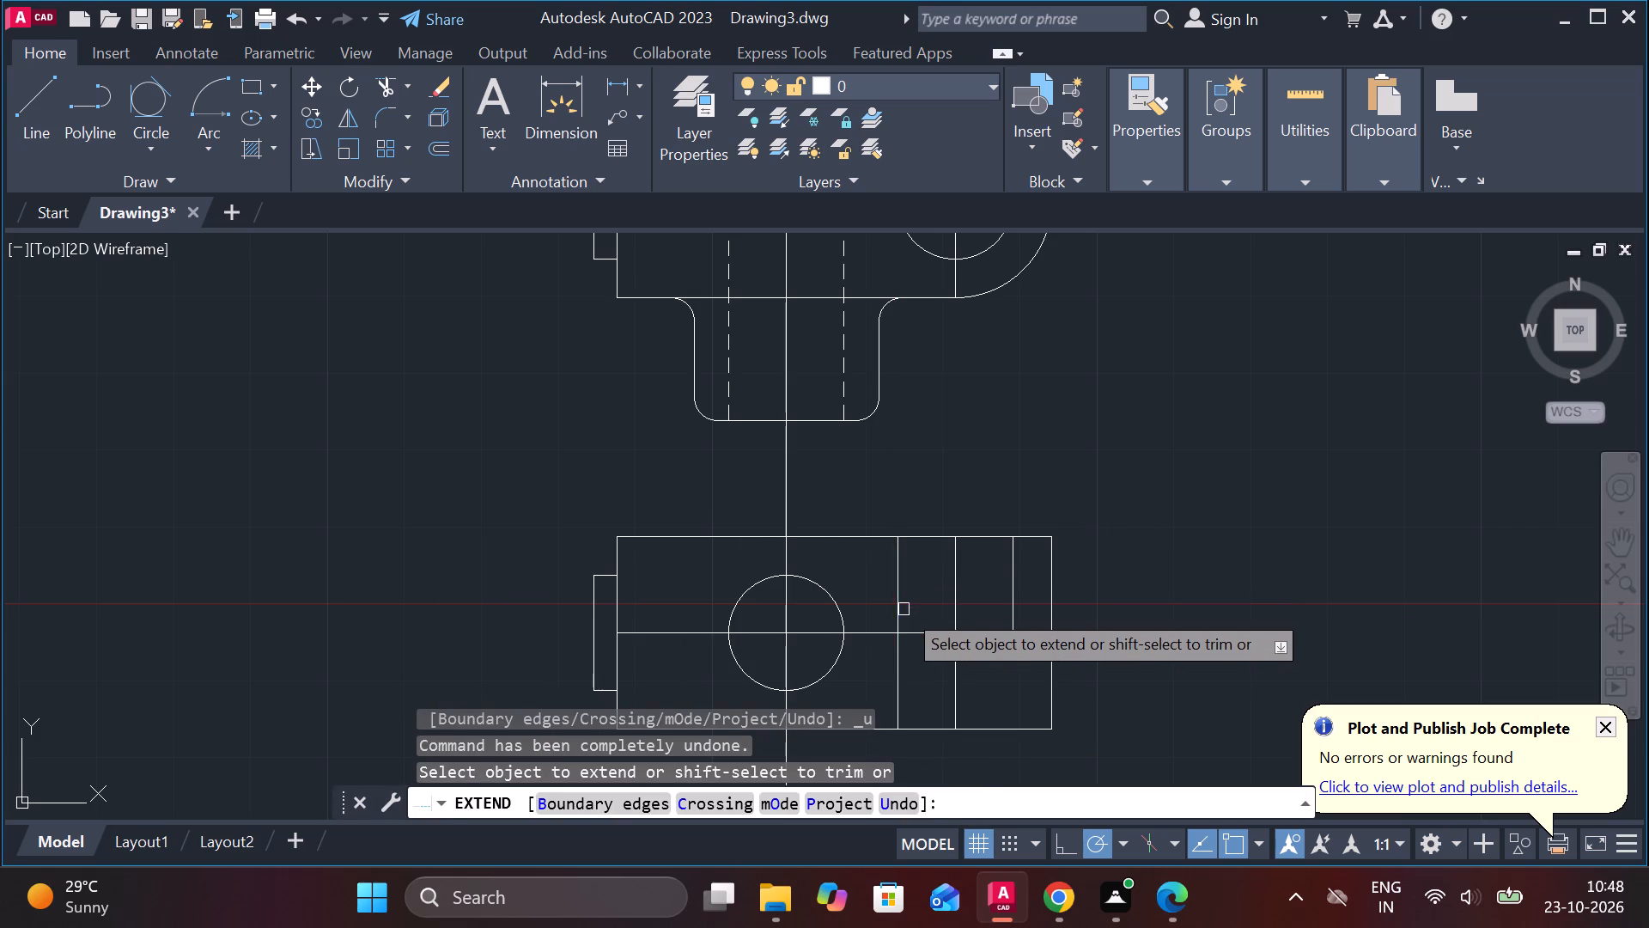
pyautogui.click(1012, 591)
pyautogui.moveTo(1112, 597); pyautogui.dragTo(1092, 504, button='middle')
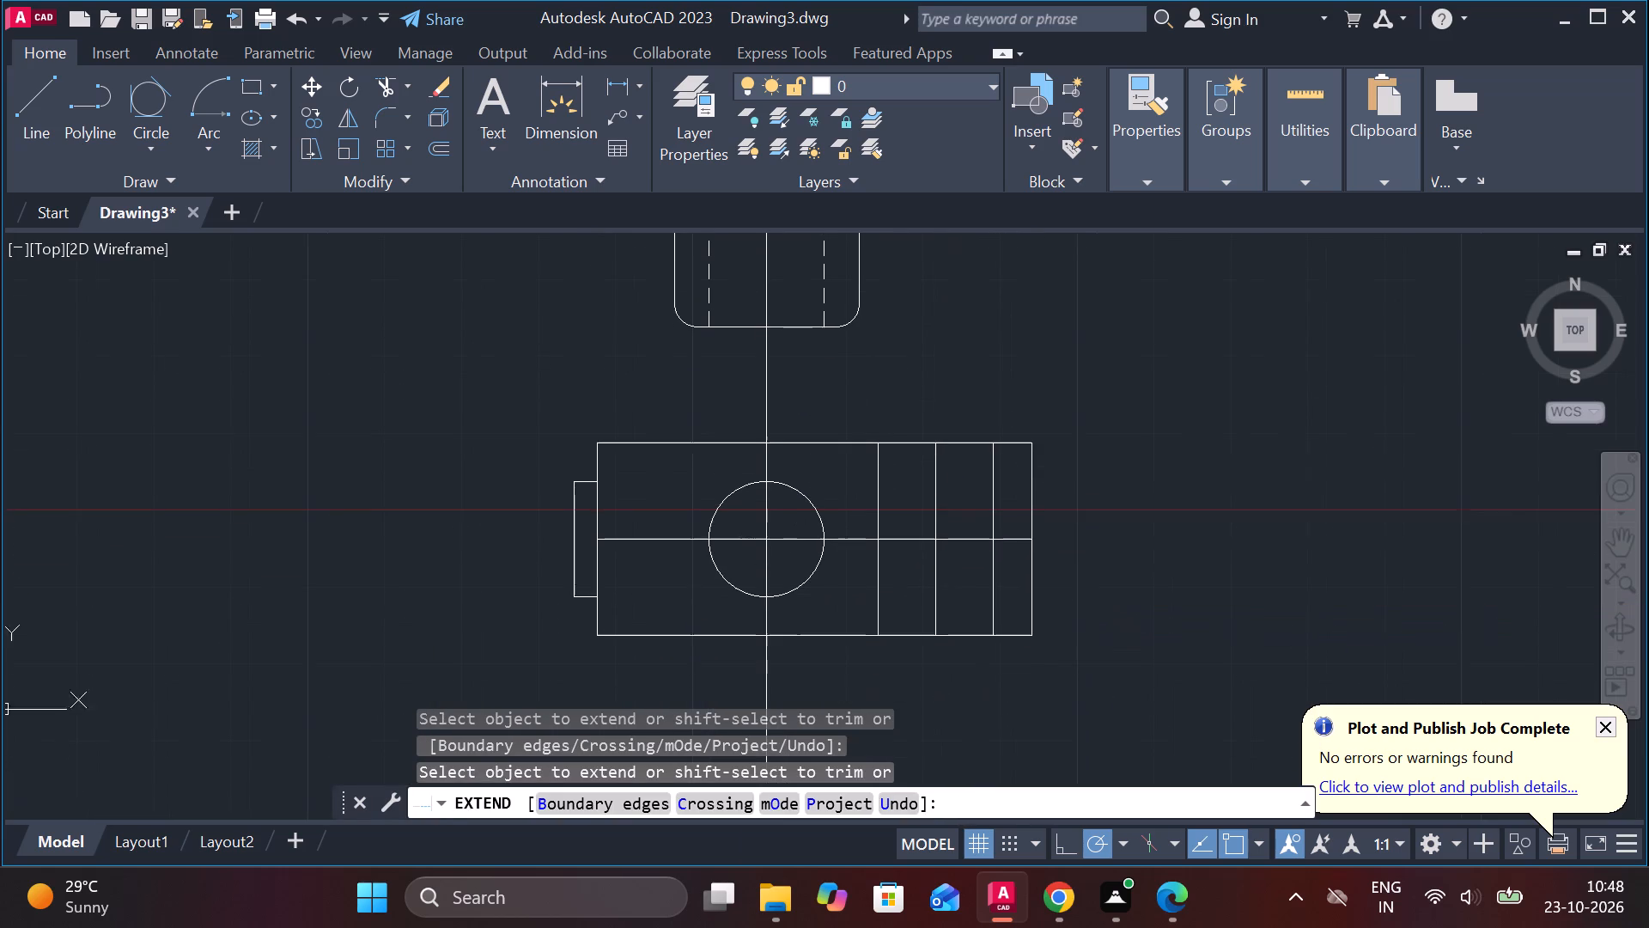
pyautogui.press('Escape')
pyautogui.click(861, 546)
pyautogui.press('Escape')
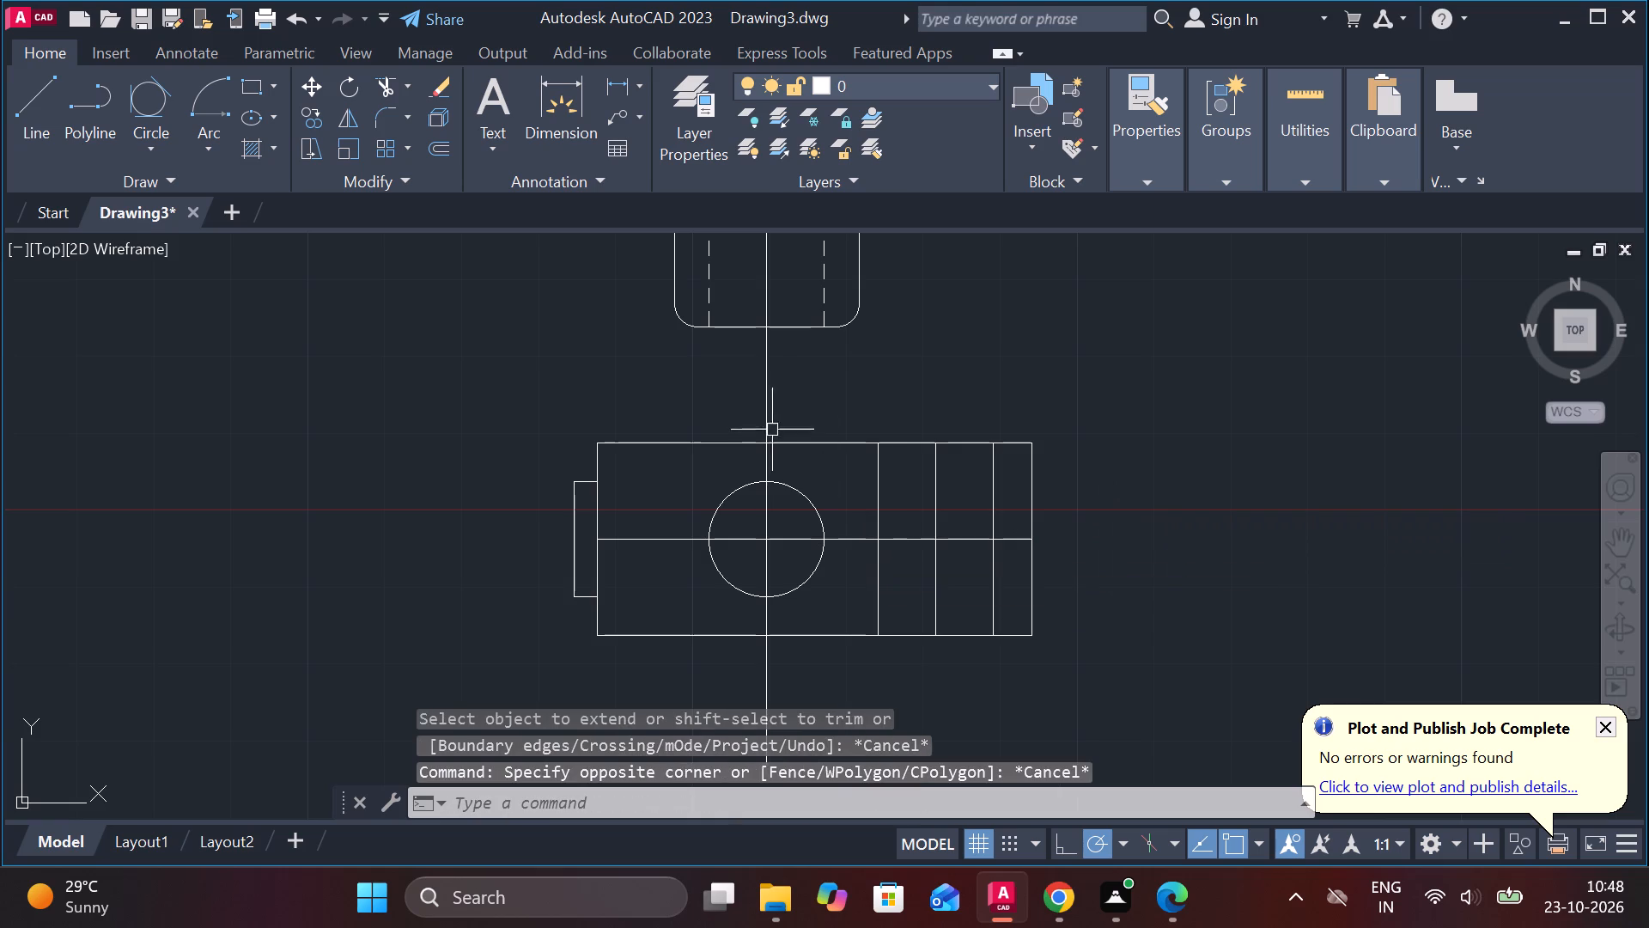
# Set the cross block's vertical centre line and the lower view's horizontal centre line to the CENTER linetype.
pyautogui.click(770, 412)
pyautogui.click(861, 536)
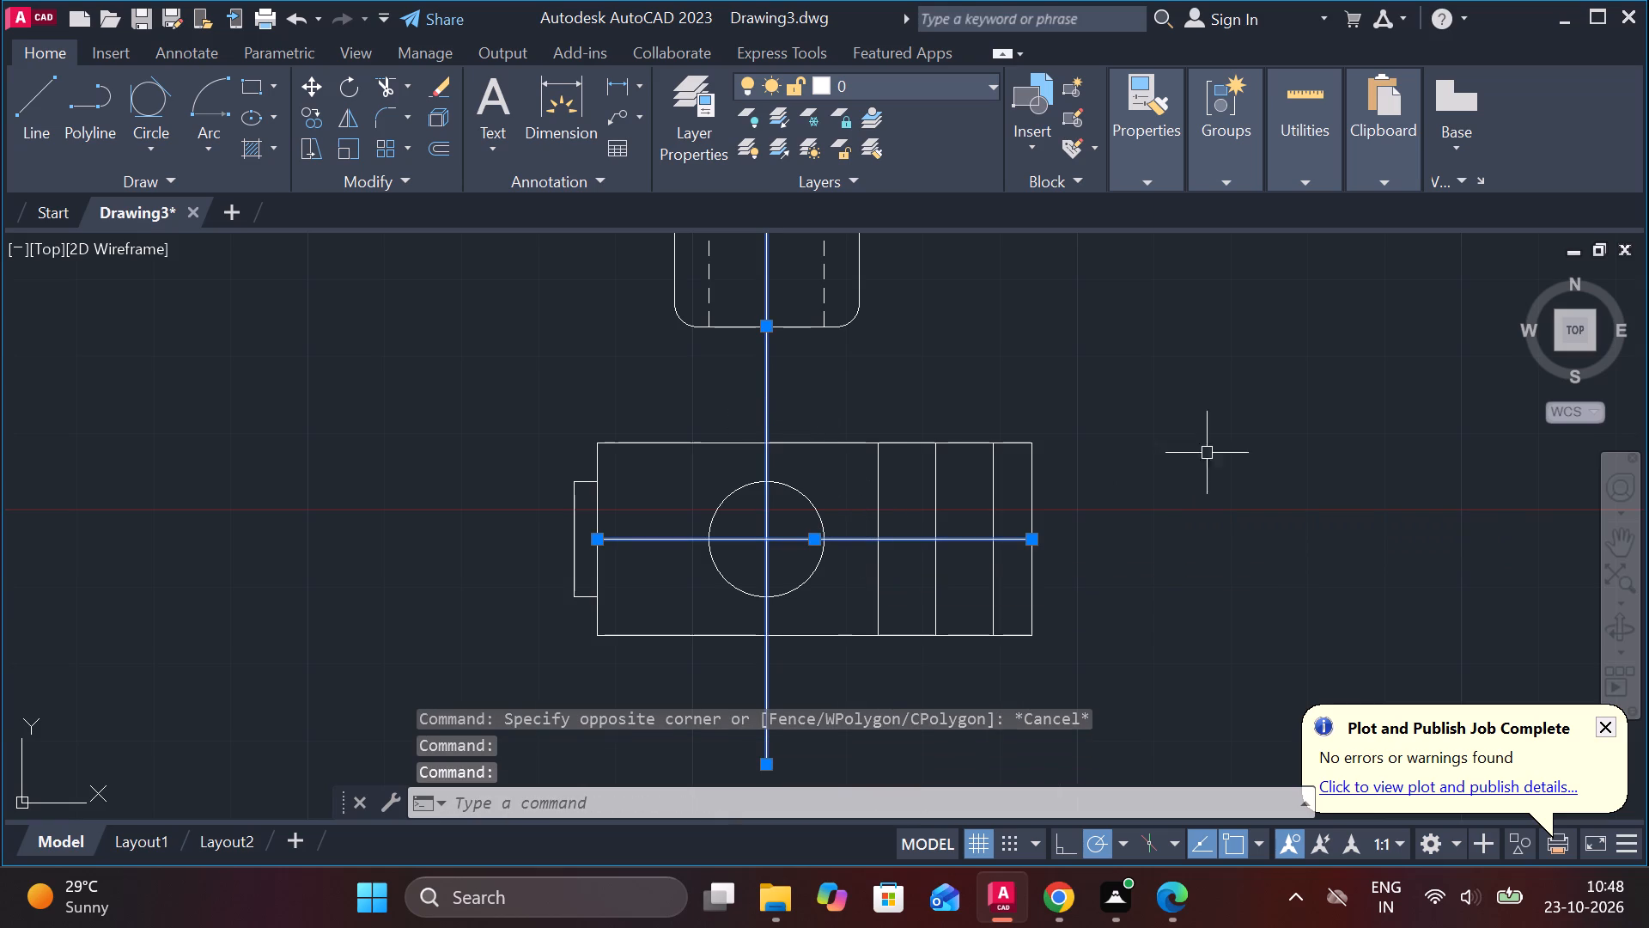
pyautogui.click(1186, 177)
pyautogui.click(1142, 173)
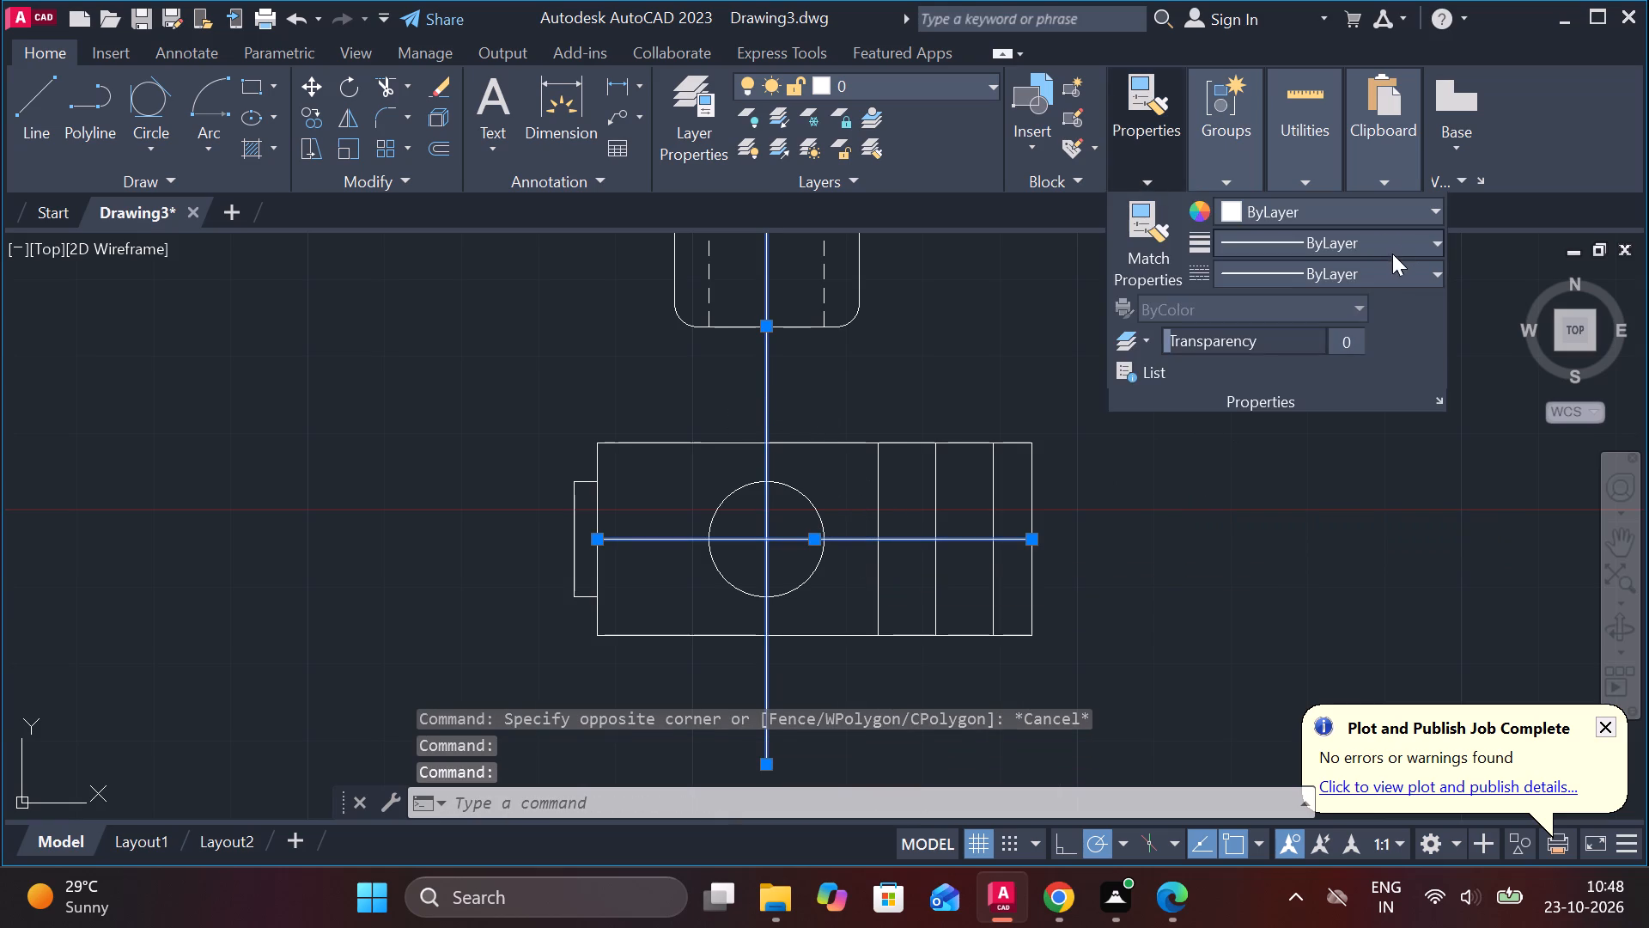
pyautogui.click(1379, 268)
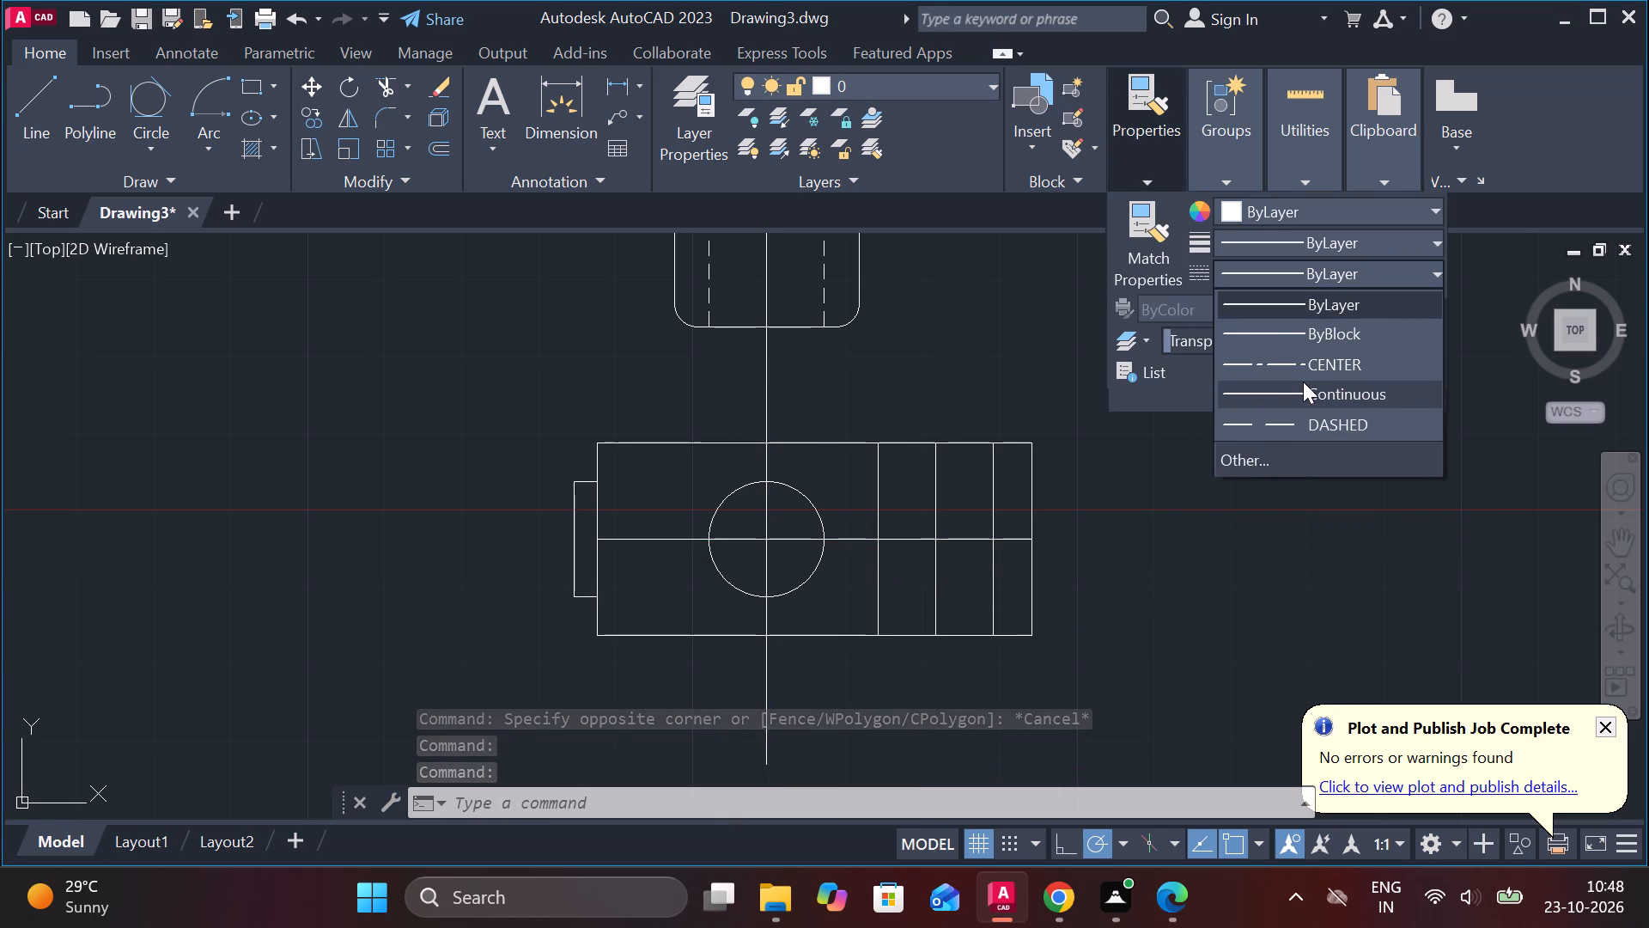
pyautogui.click(1268, 361)
pyautogui.press('Escape')
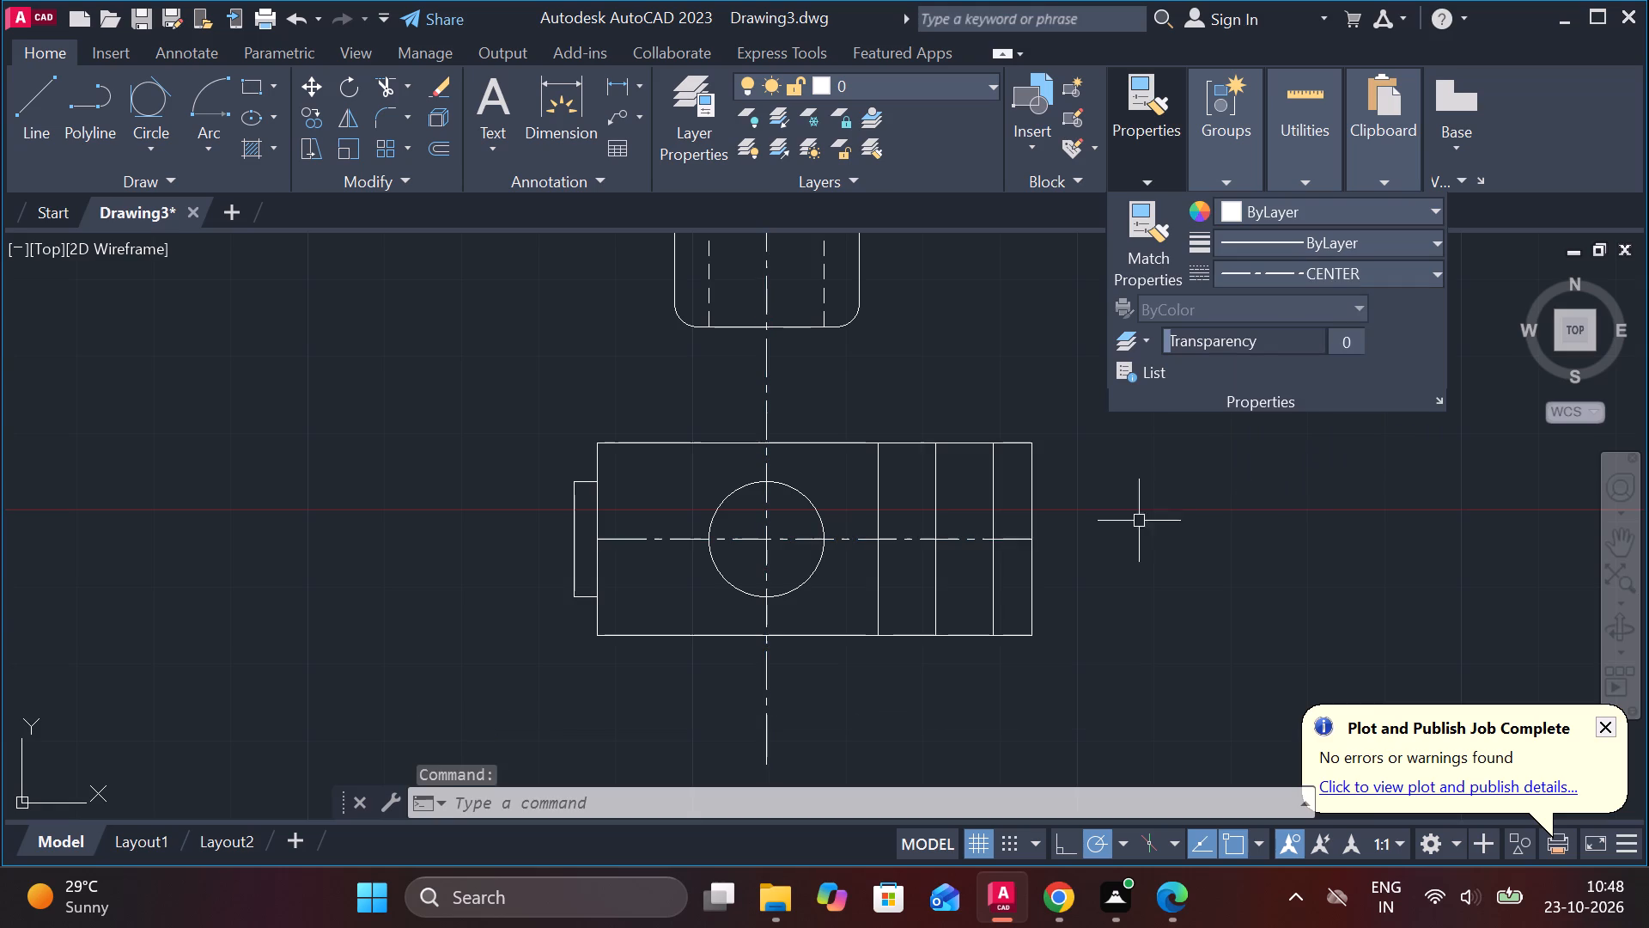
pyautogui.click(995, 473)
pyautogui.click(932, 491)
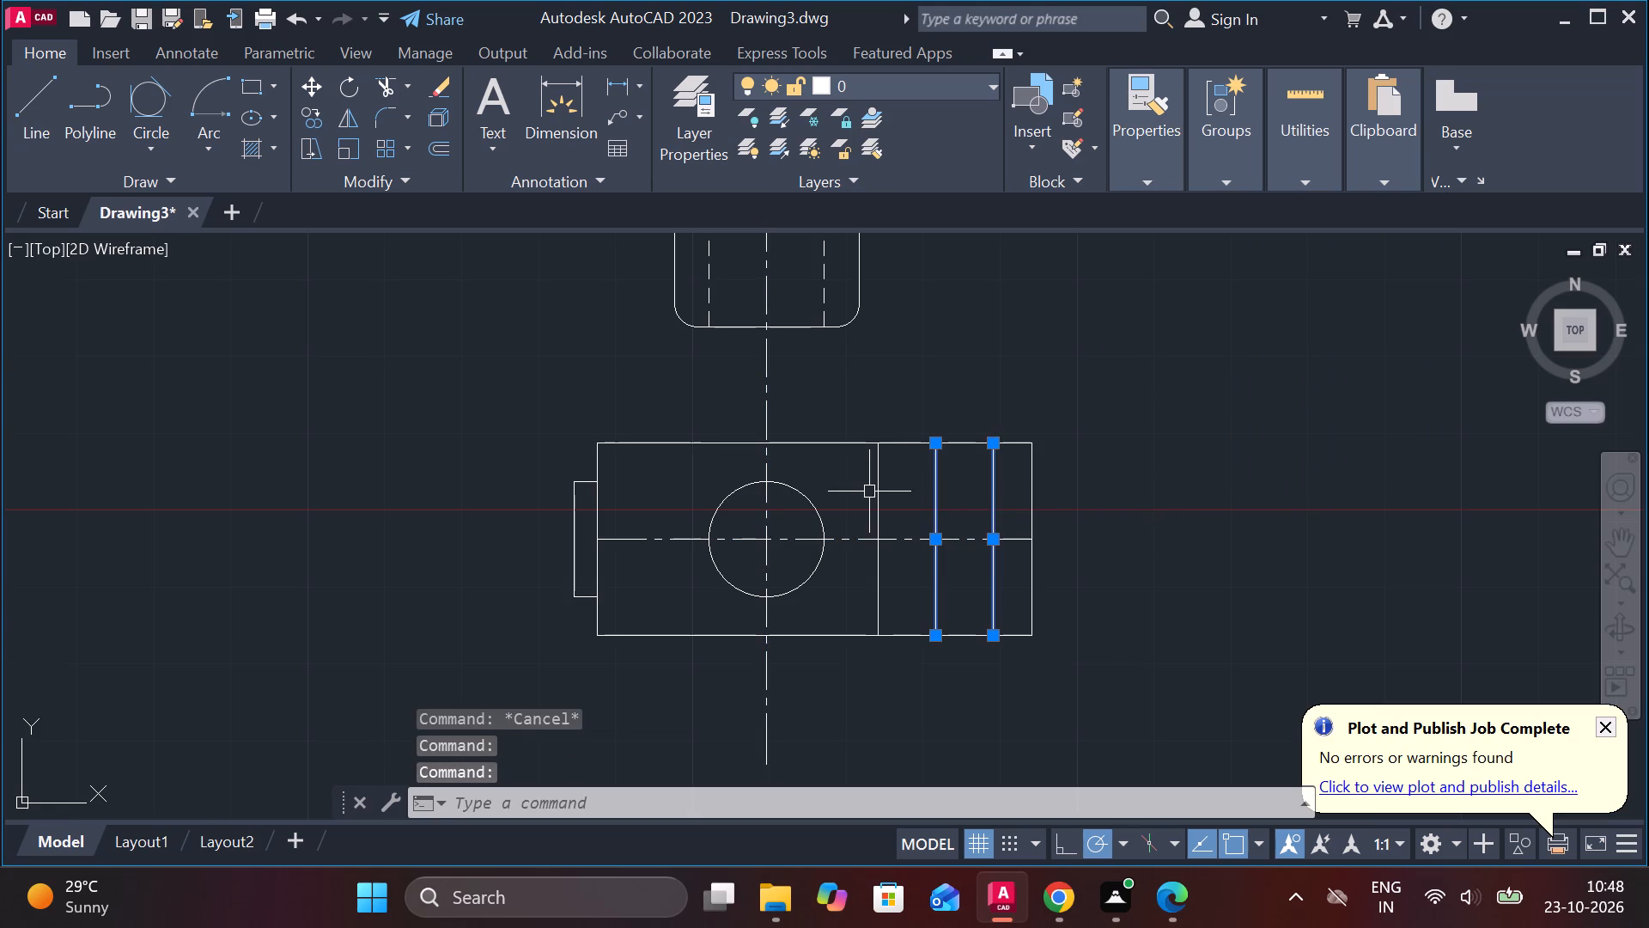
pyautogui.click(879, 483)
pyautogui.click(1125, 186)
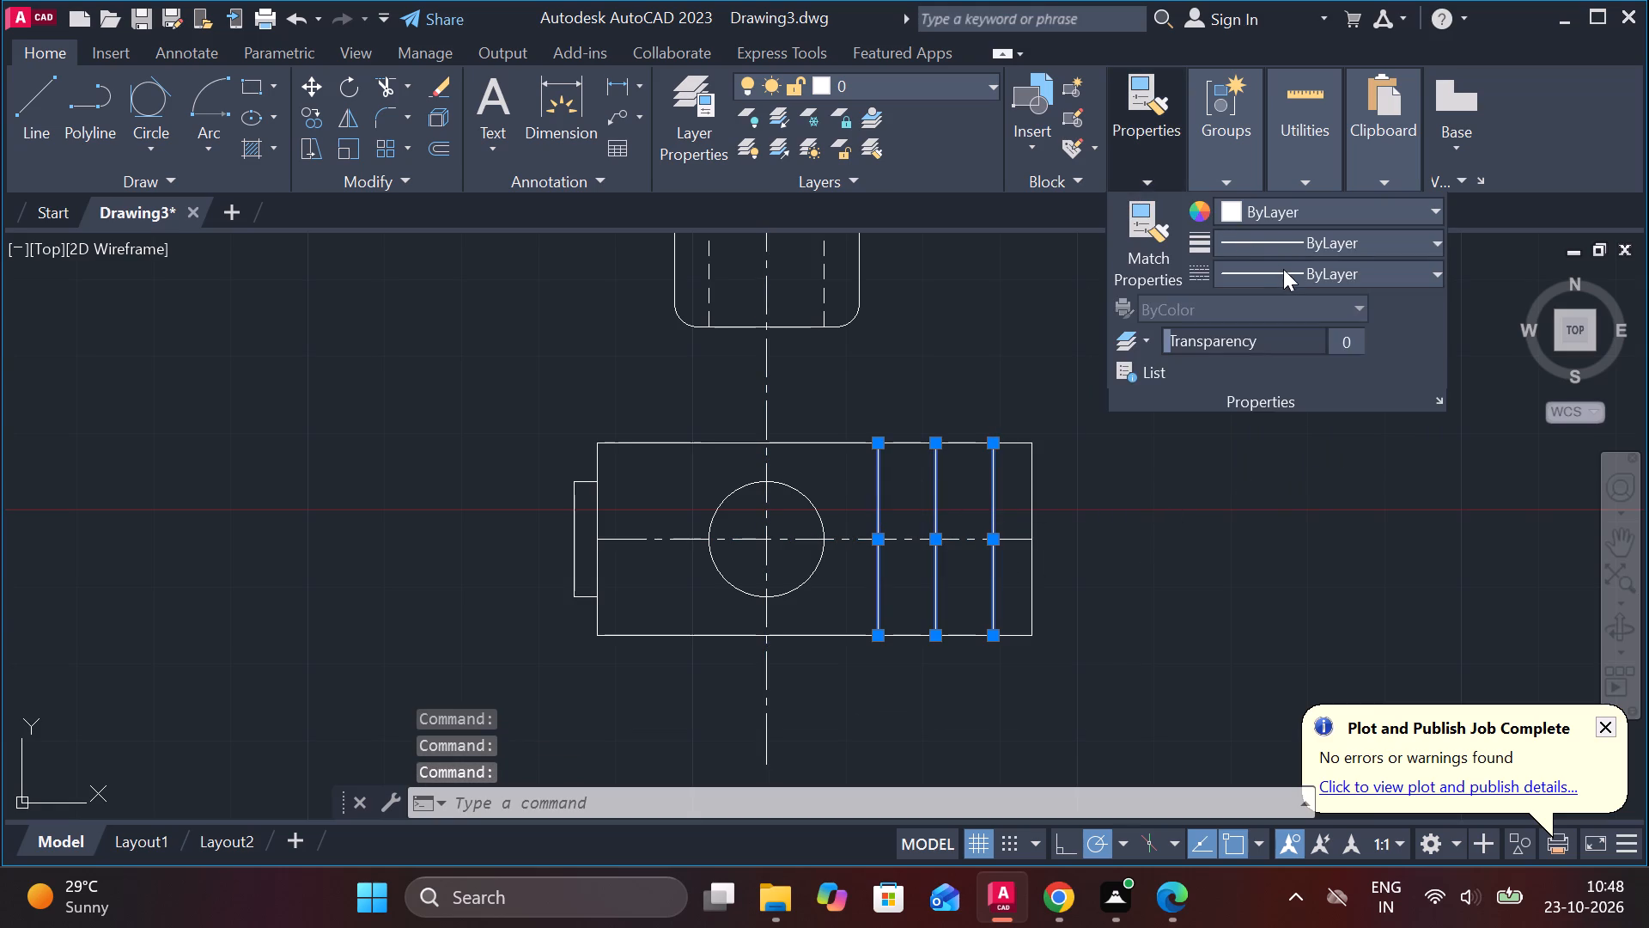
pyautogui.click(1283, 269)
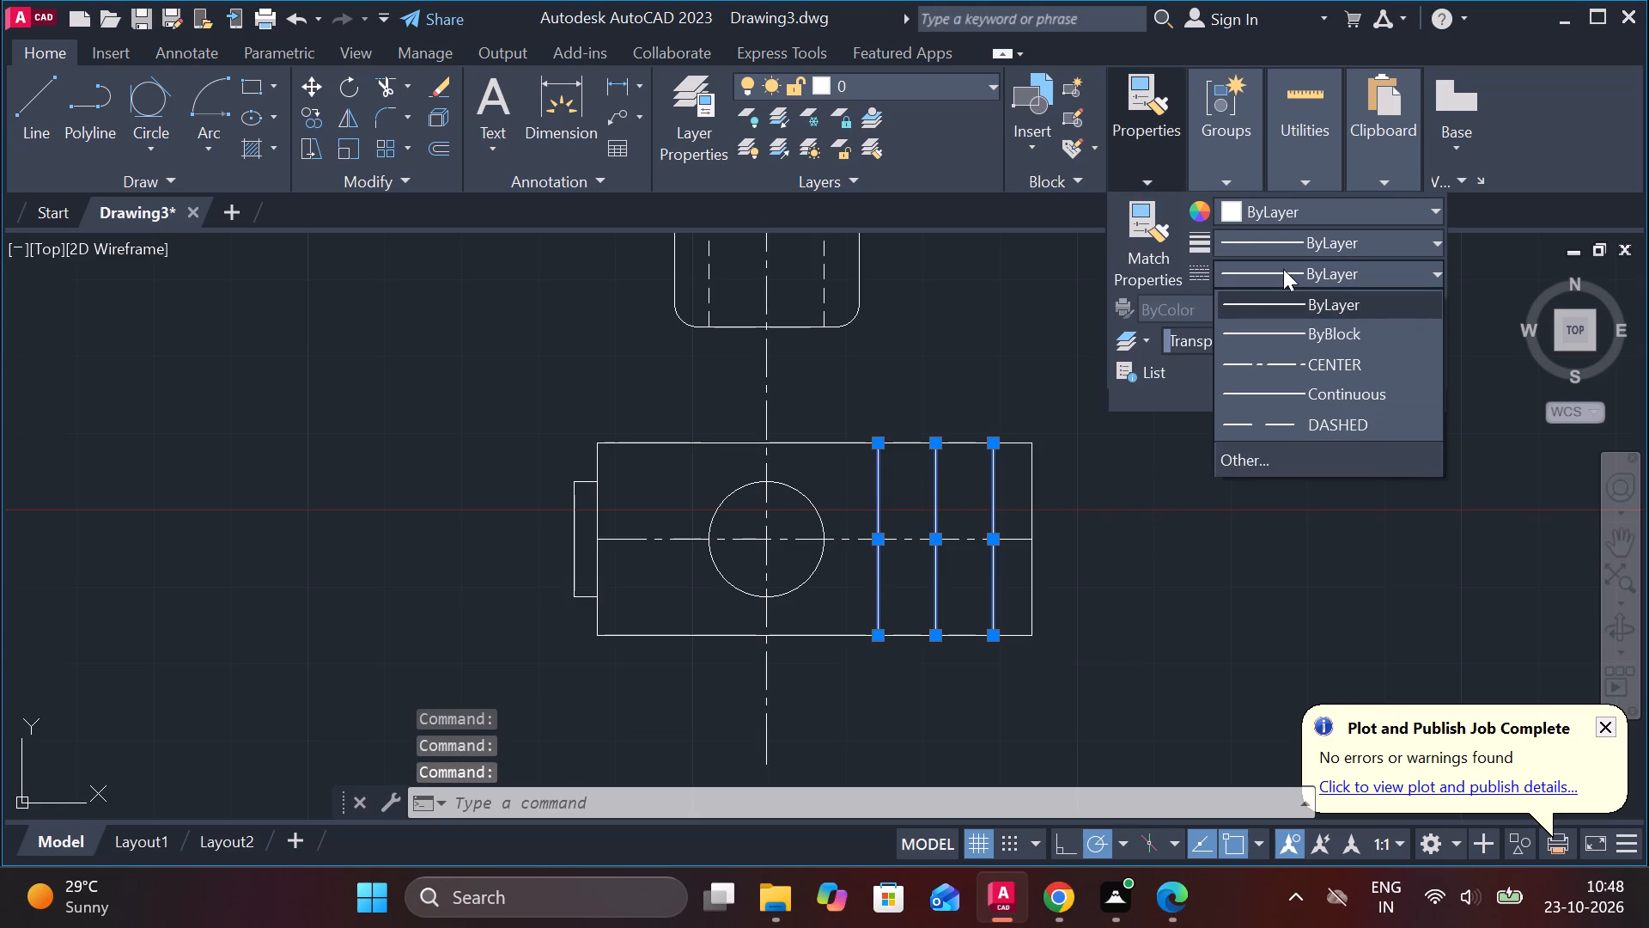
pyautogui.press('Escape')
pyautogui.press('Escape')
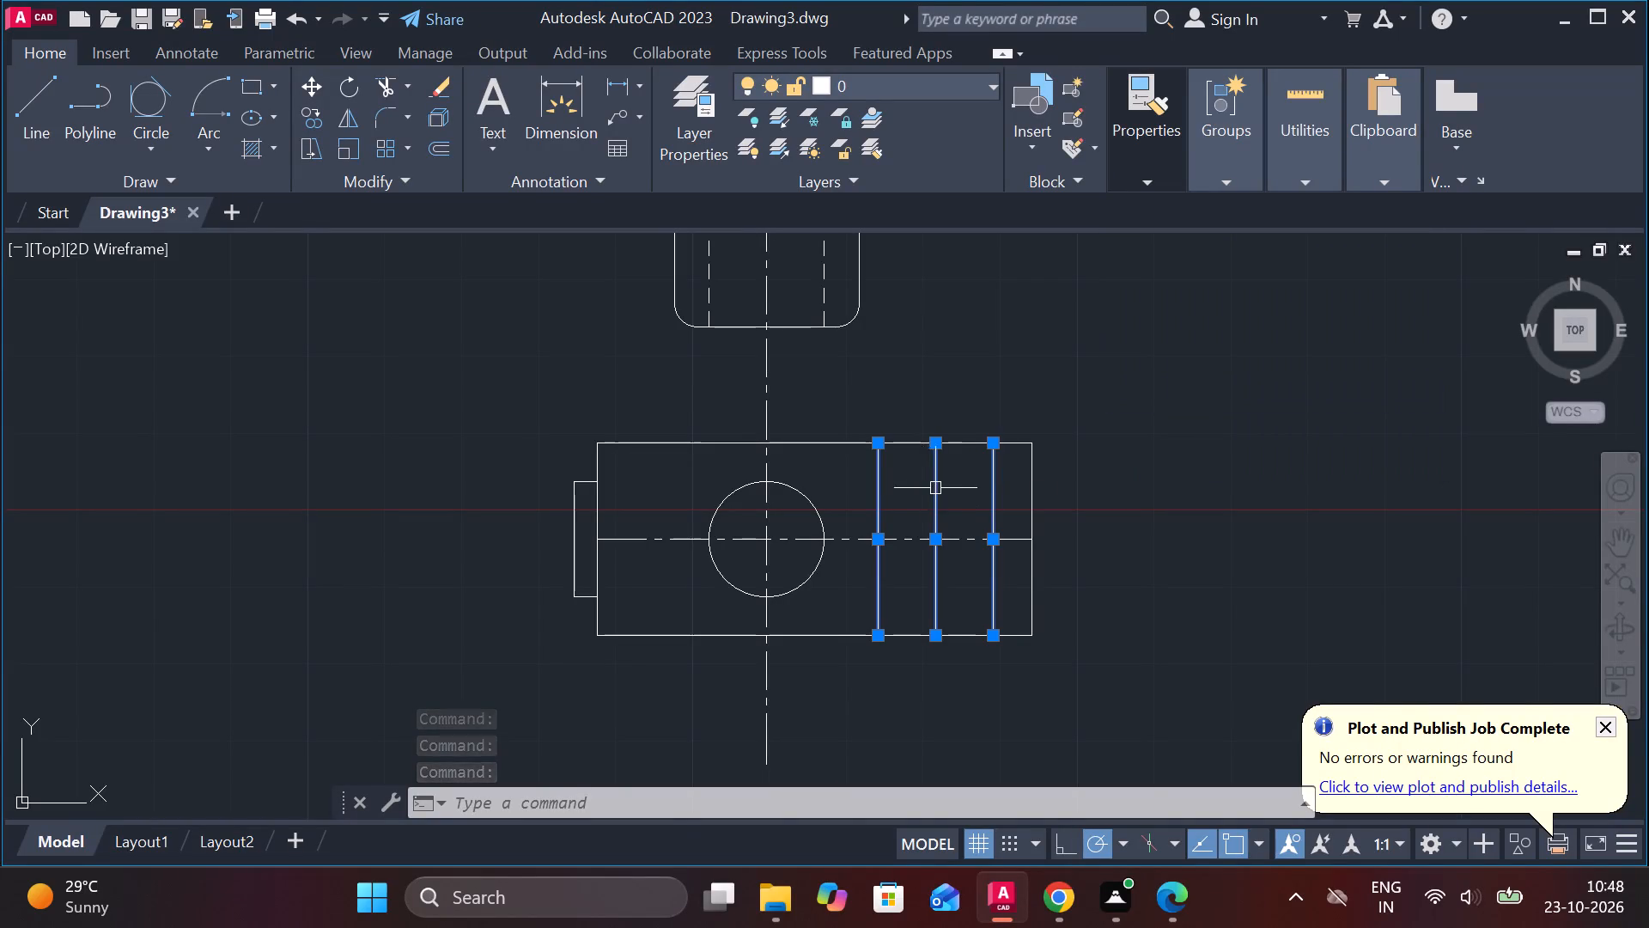
# Set the two outer vertical hole lines in the lower view to the DASHED linetype.
pyautogui.click(882, 483)
pyautogui.click(990, 472)
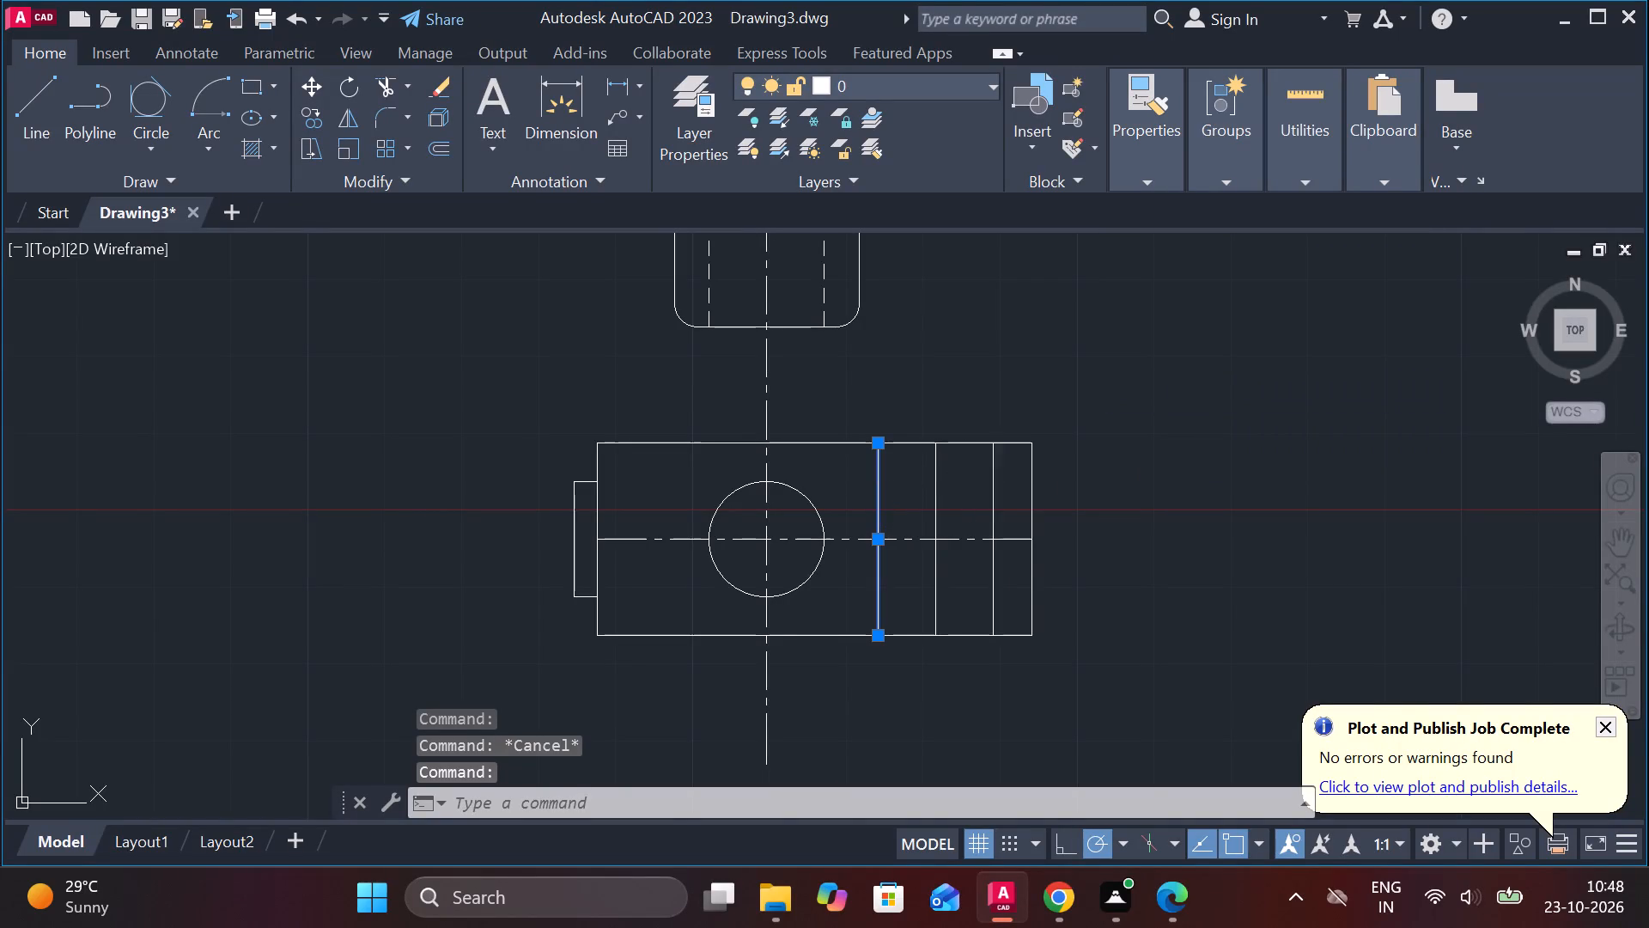
pyautogui.click(1151, 192)
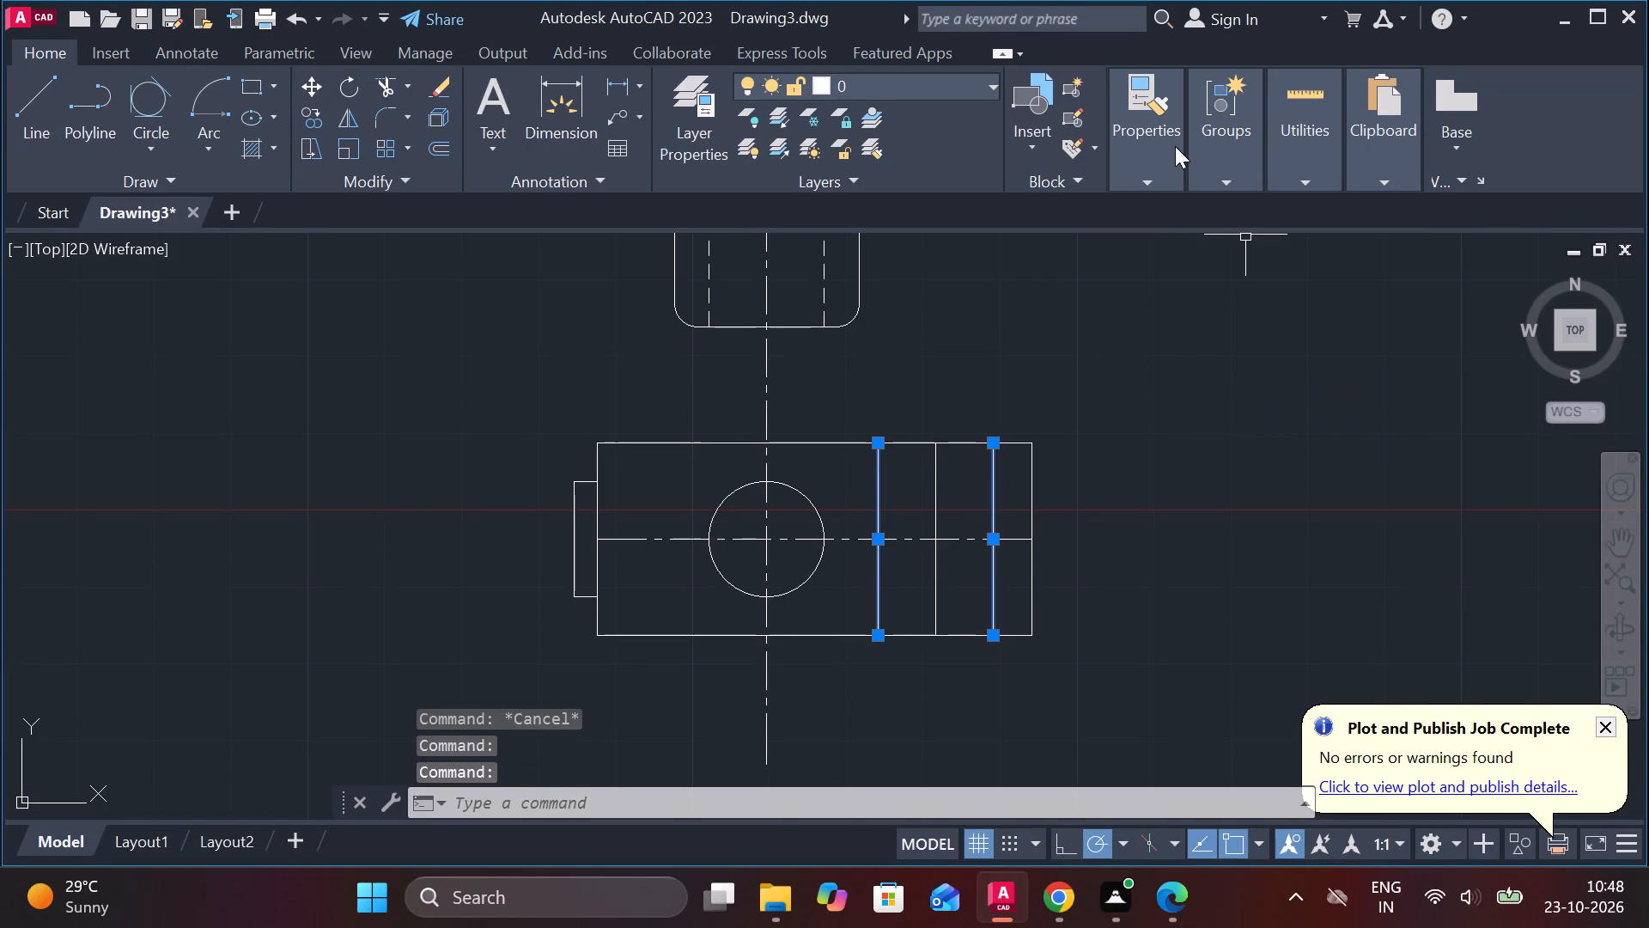
pyautogui.click(1176, 190)
pyautogui.click(1294, 284)
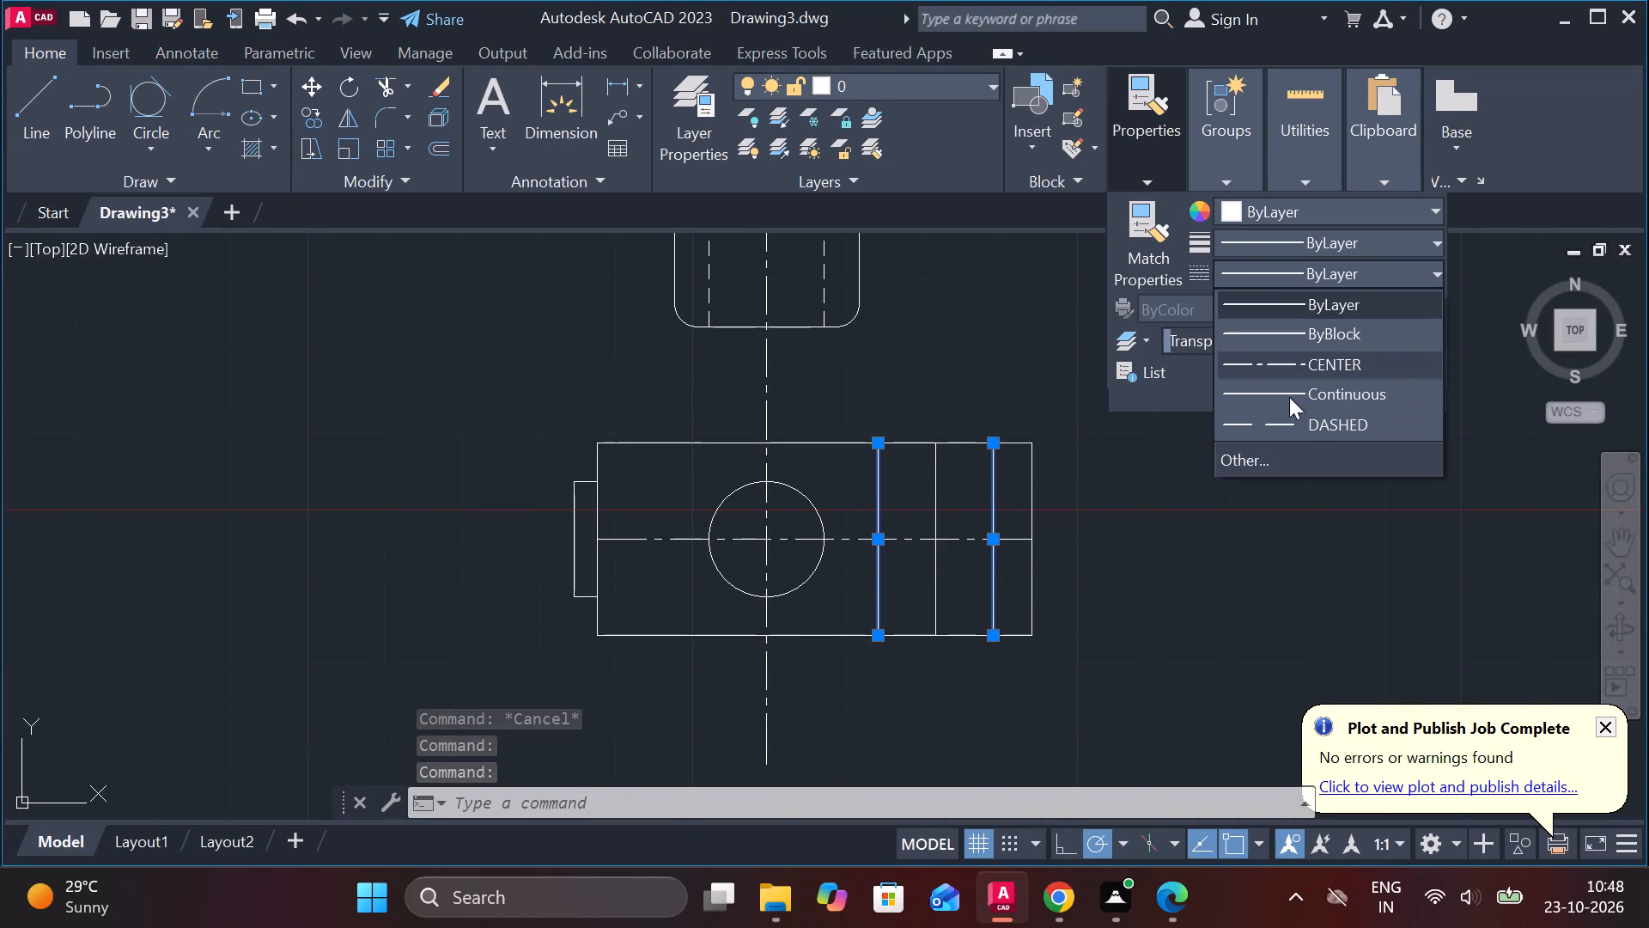
pyautogui.click(1287, 414)
pyautogui.press('Escape')
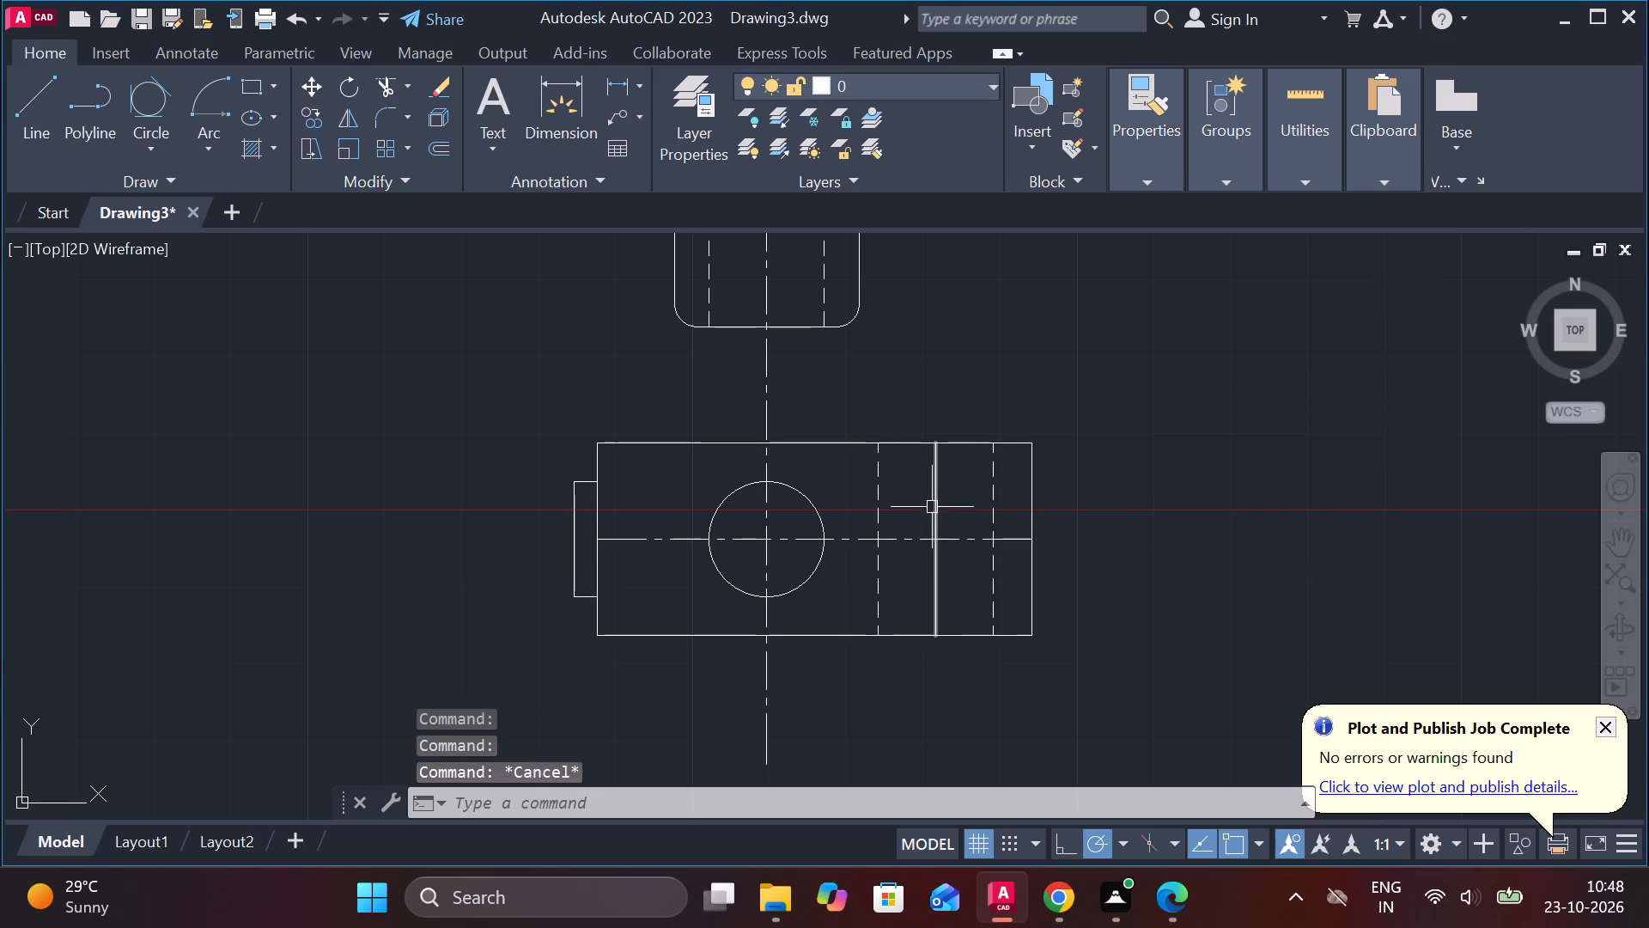
# Set the vertical line midway between the dashed hole lines in the lower view to the CENTER linetype.
pyautogui.click(932, 502)
pyautogui.click(1130, 189)
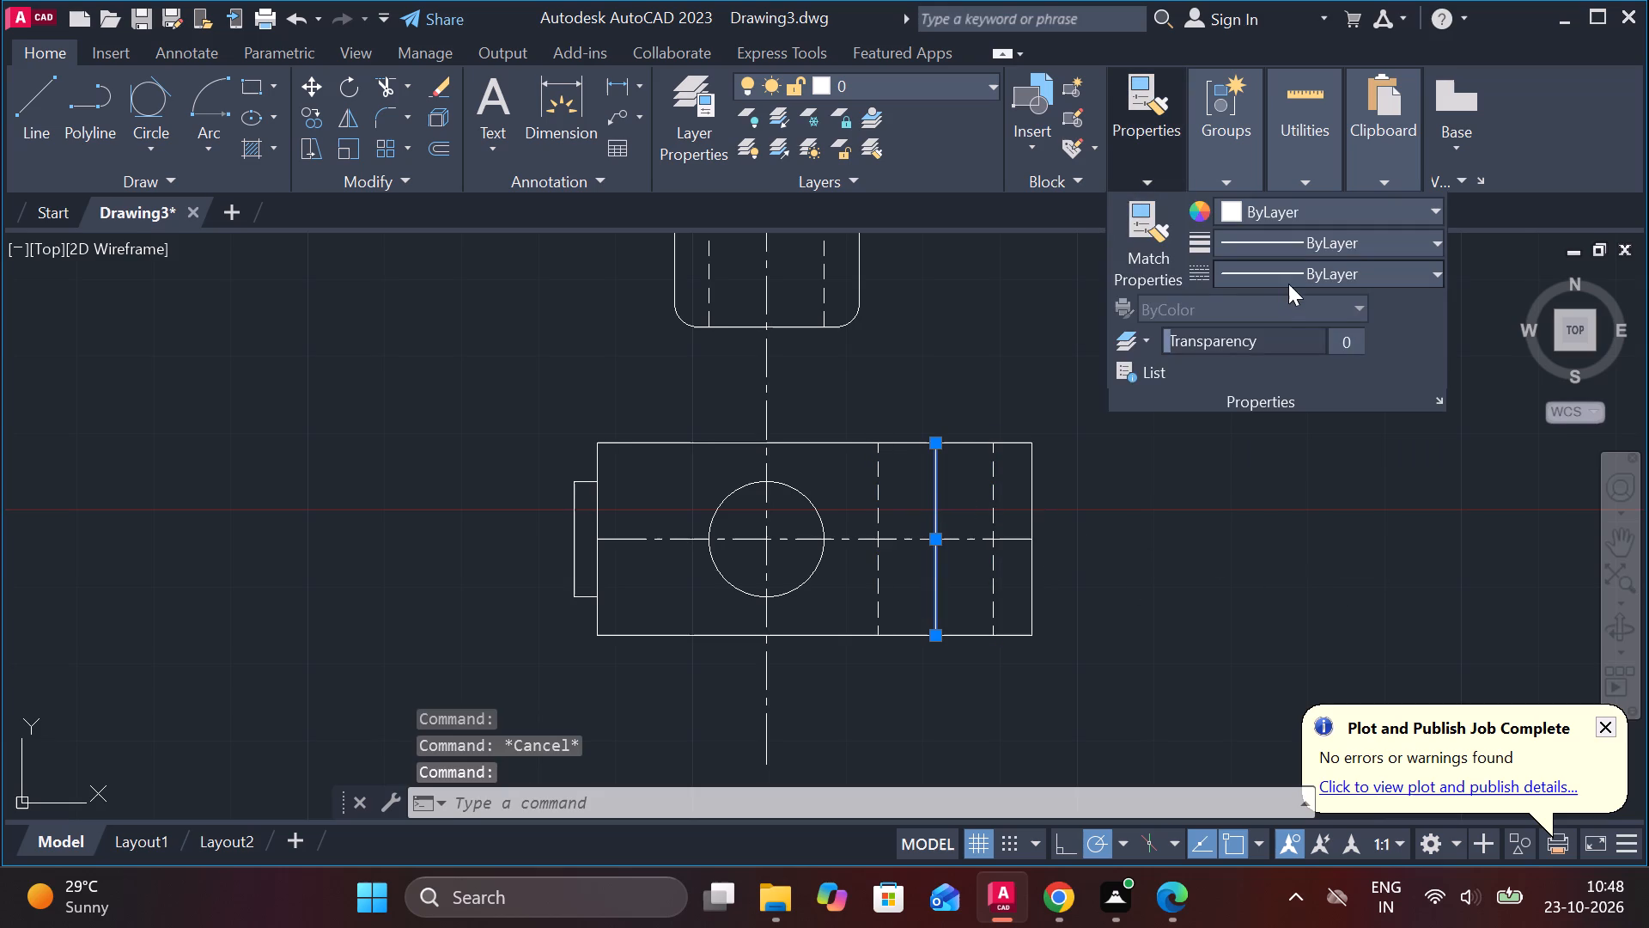
pyautogui.click(1288, 284)
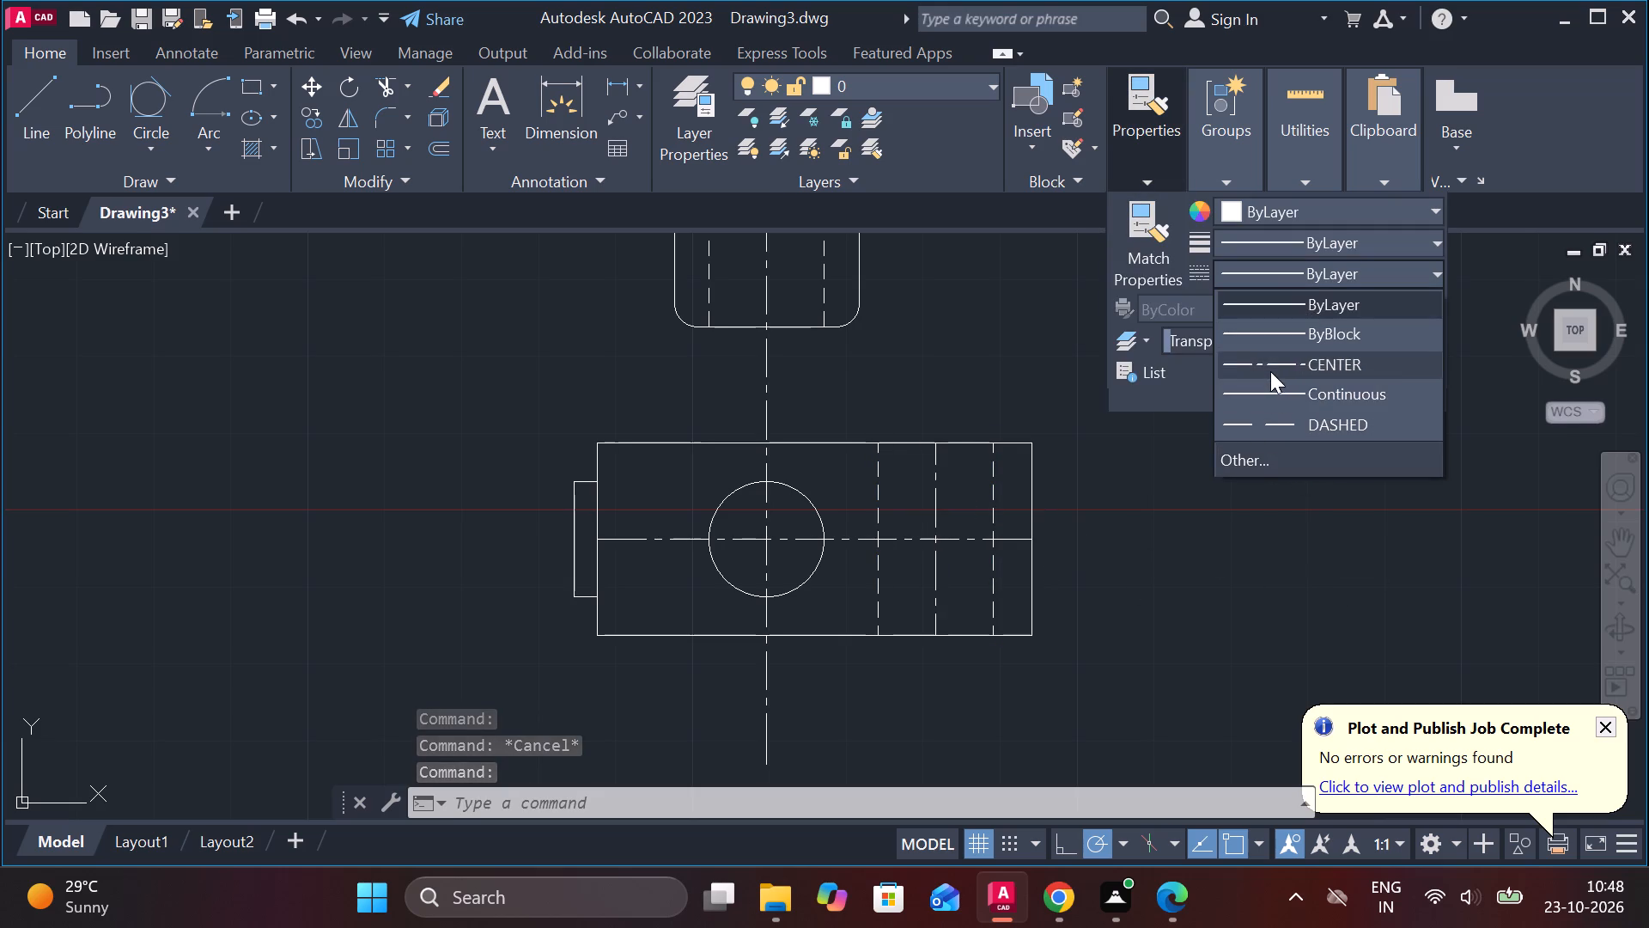
pyautogui.click(1270, 371)
pyautogui.press('Escape')
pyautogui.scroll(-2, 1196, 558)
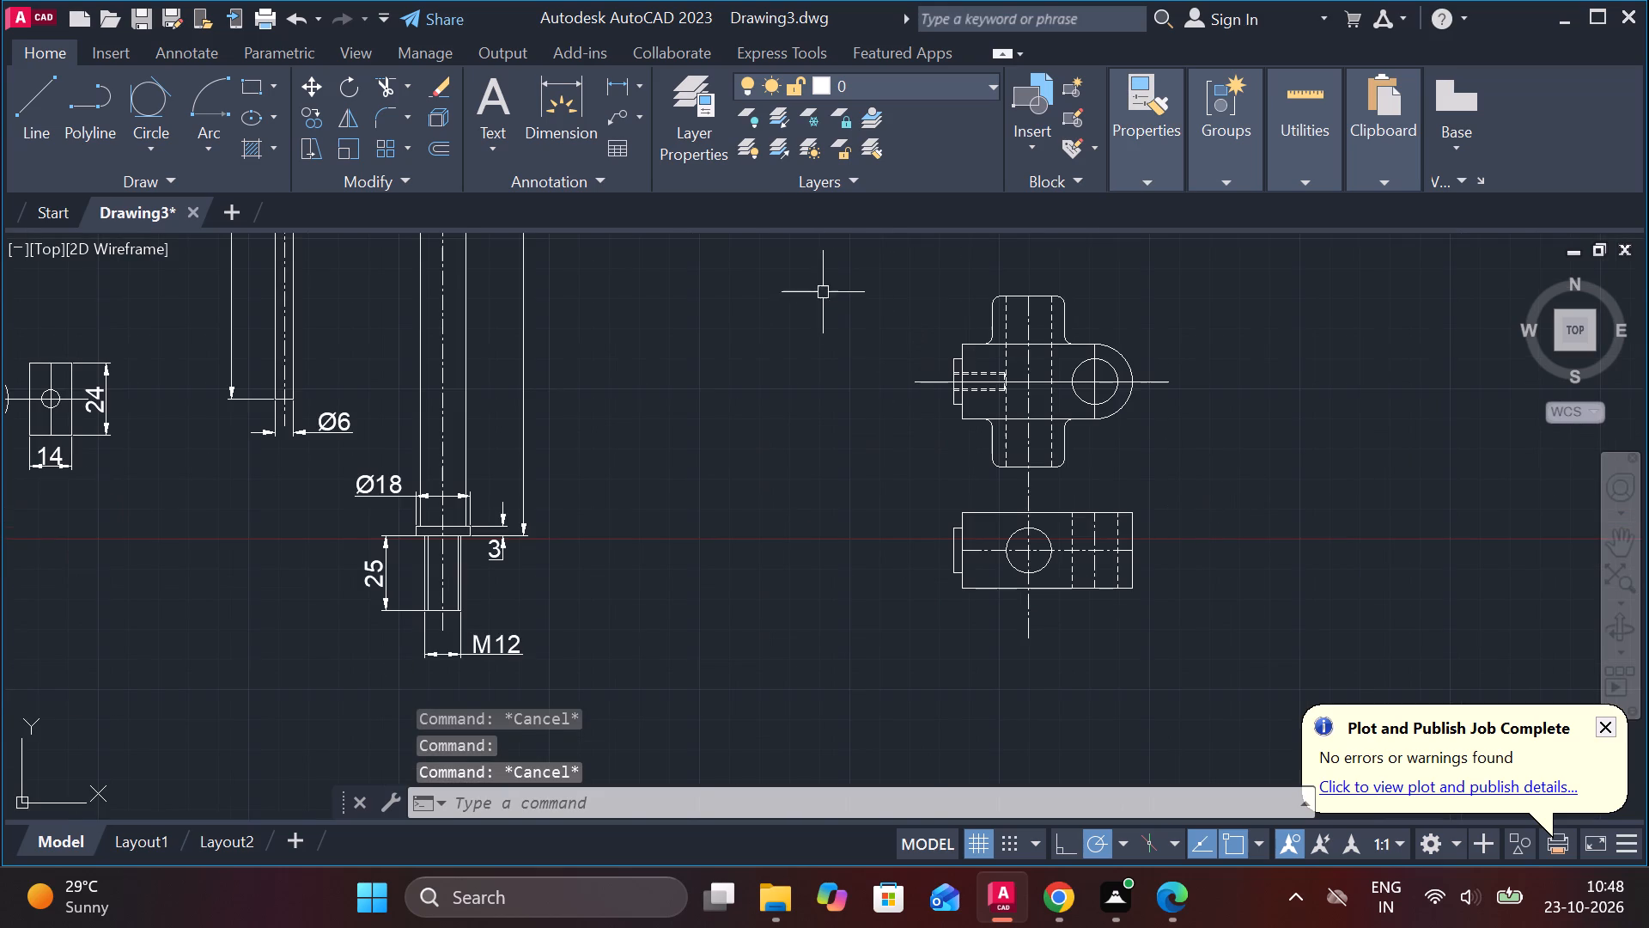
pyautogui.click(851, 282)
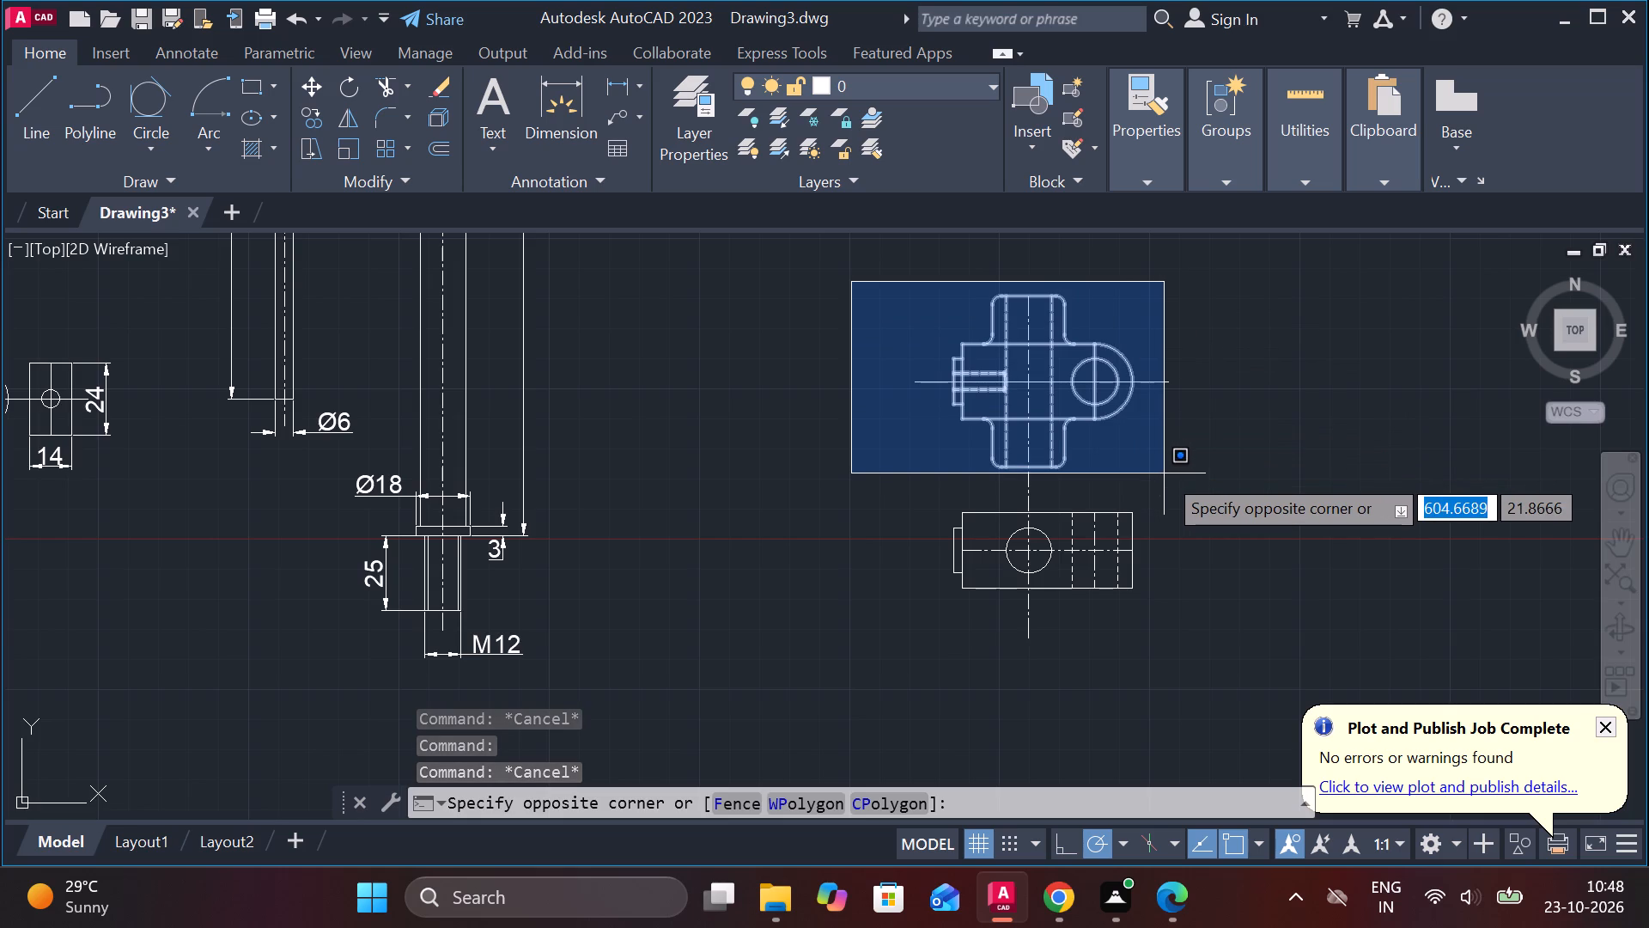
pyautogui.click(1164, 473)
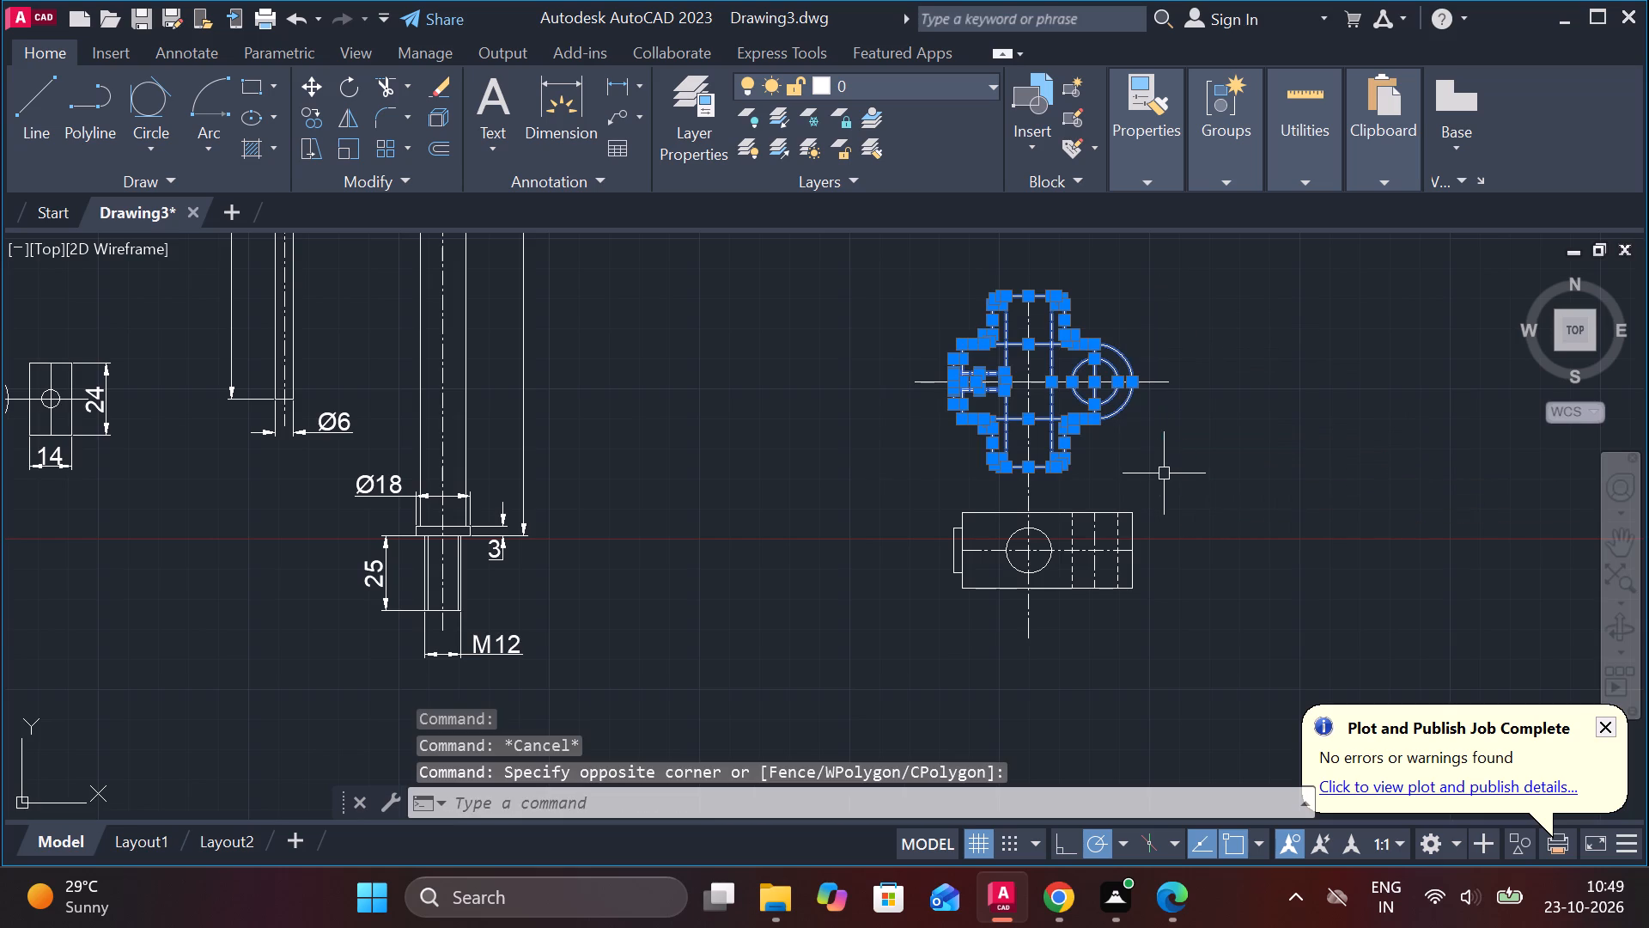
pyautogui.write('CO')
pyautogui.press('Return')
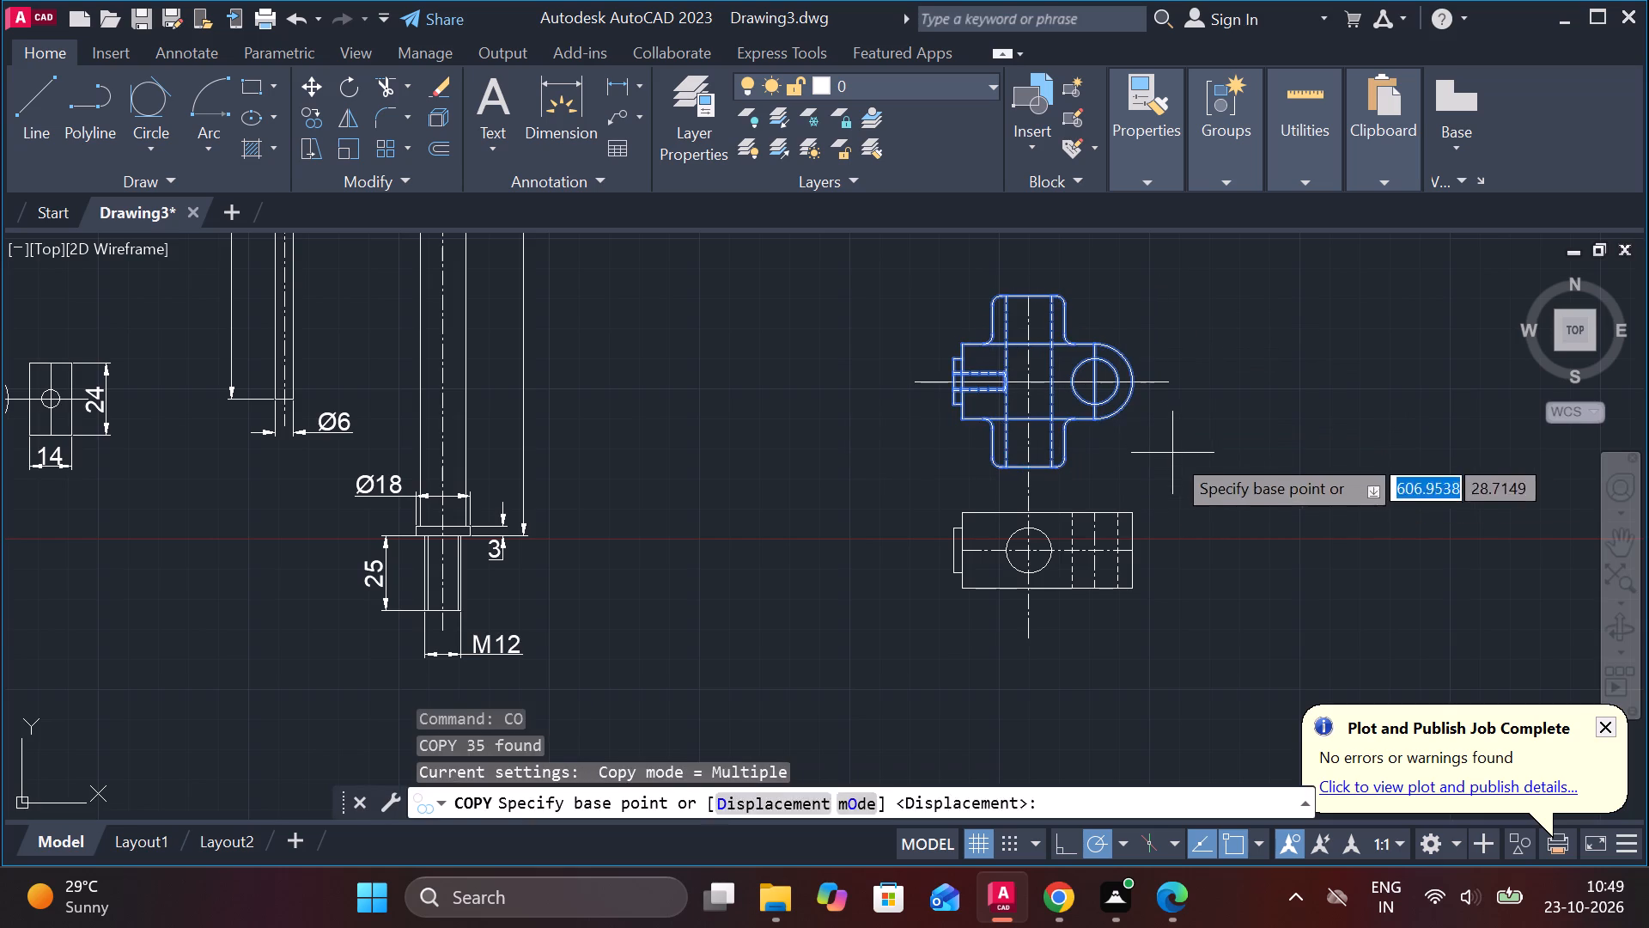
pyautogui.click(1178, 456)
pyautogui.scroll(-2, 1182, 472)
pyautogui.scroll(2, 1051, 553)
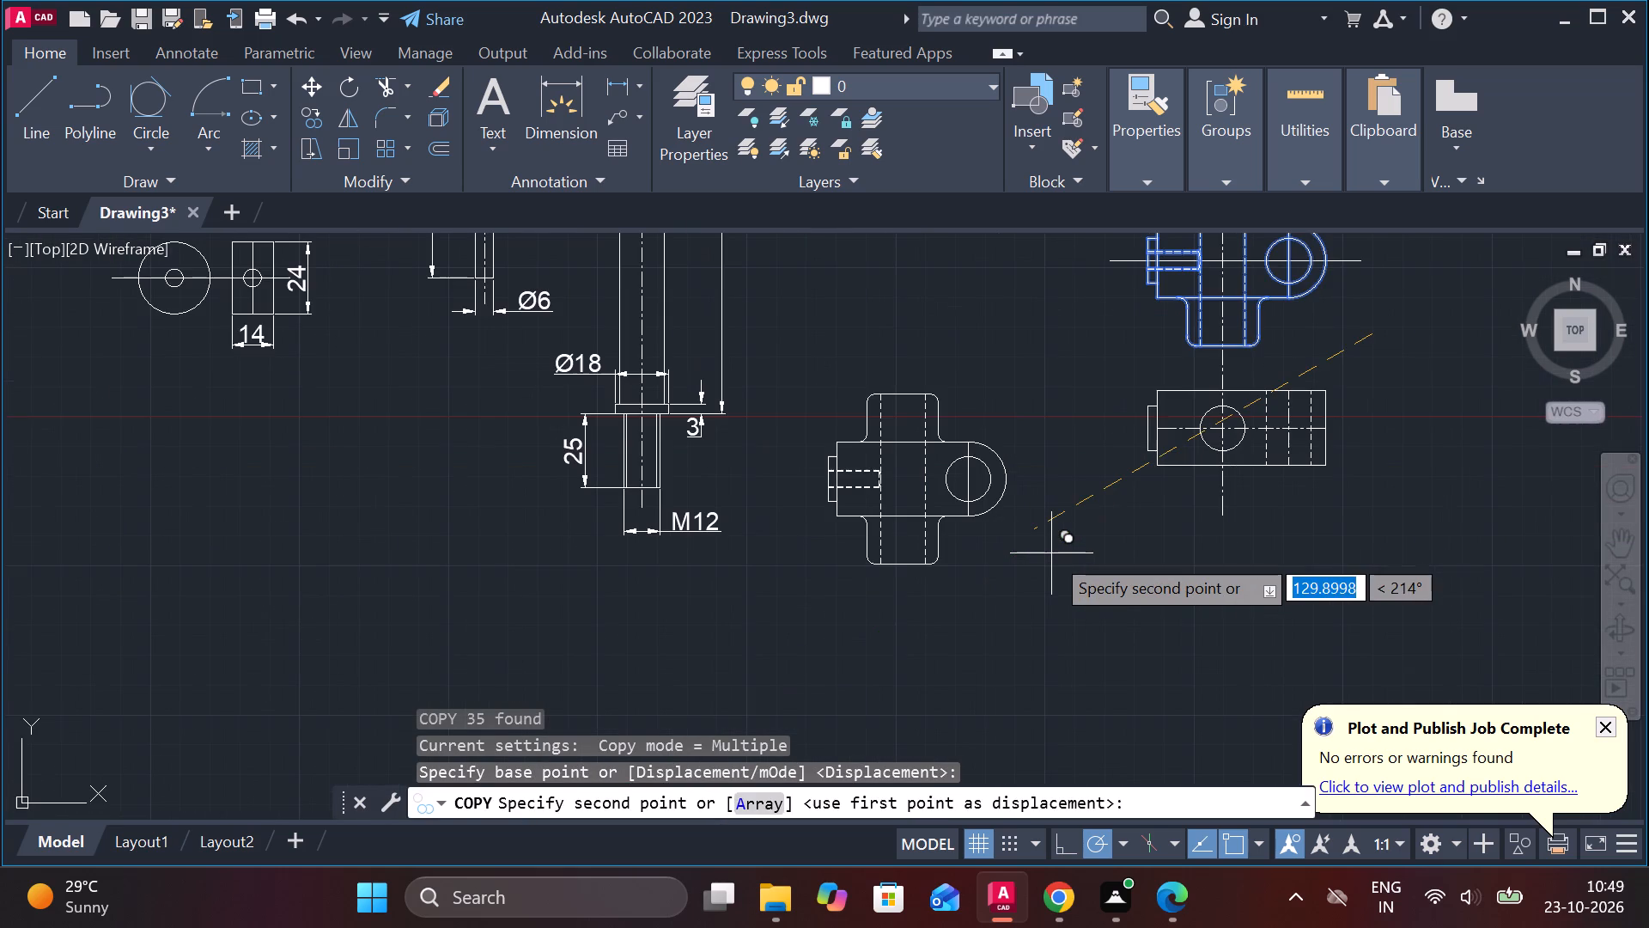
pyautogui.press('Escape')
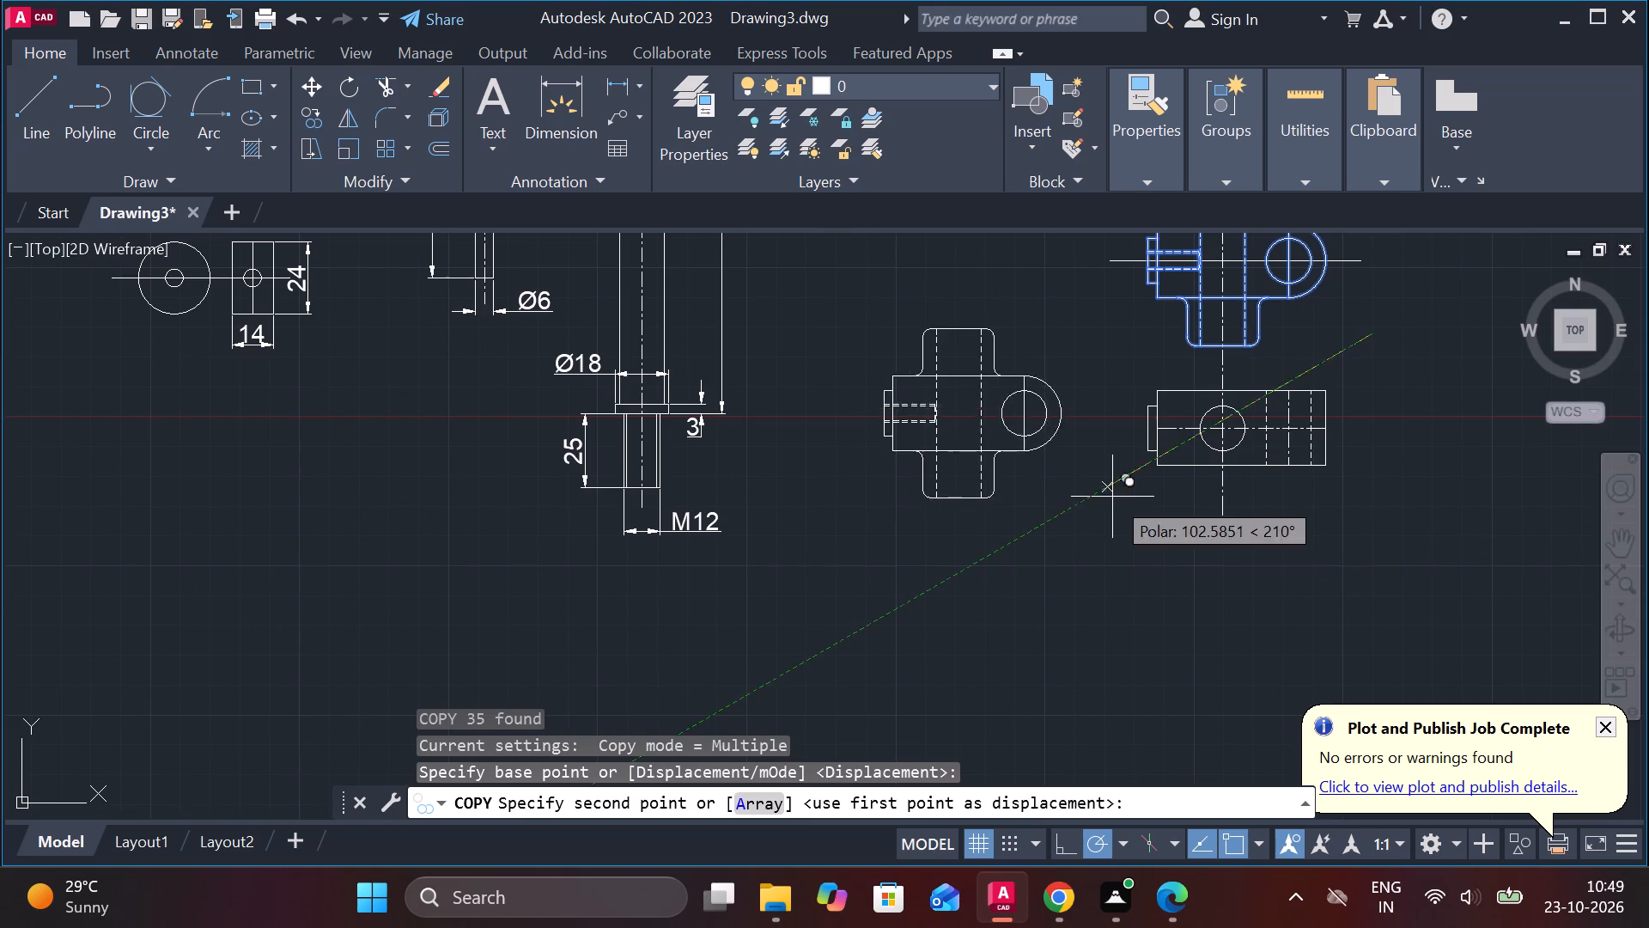
# Copy the upper cross-block view with its centre lines into the empty area below the small undimensioned parts, far from the original.
pyautogui.moveTo(1285, 344); pyautogui.dragTo(1002, 536, button='middle')
pyautogui.moveTo(1076, 550); pyautogui.dragTo(1061, 543)
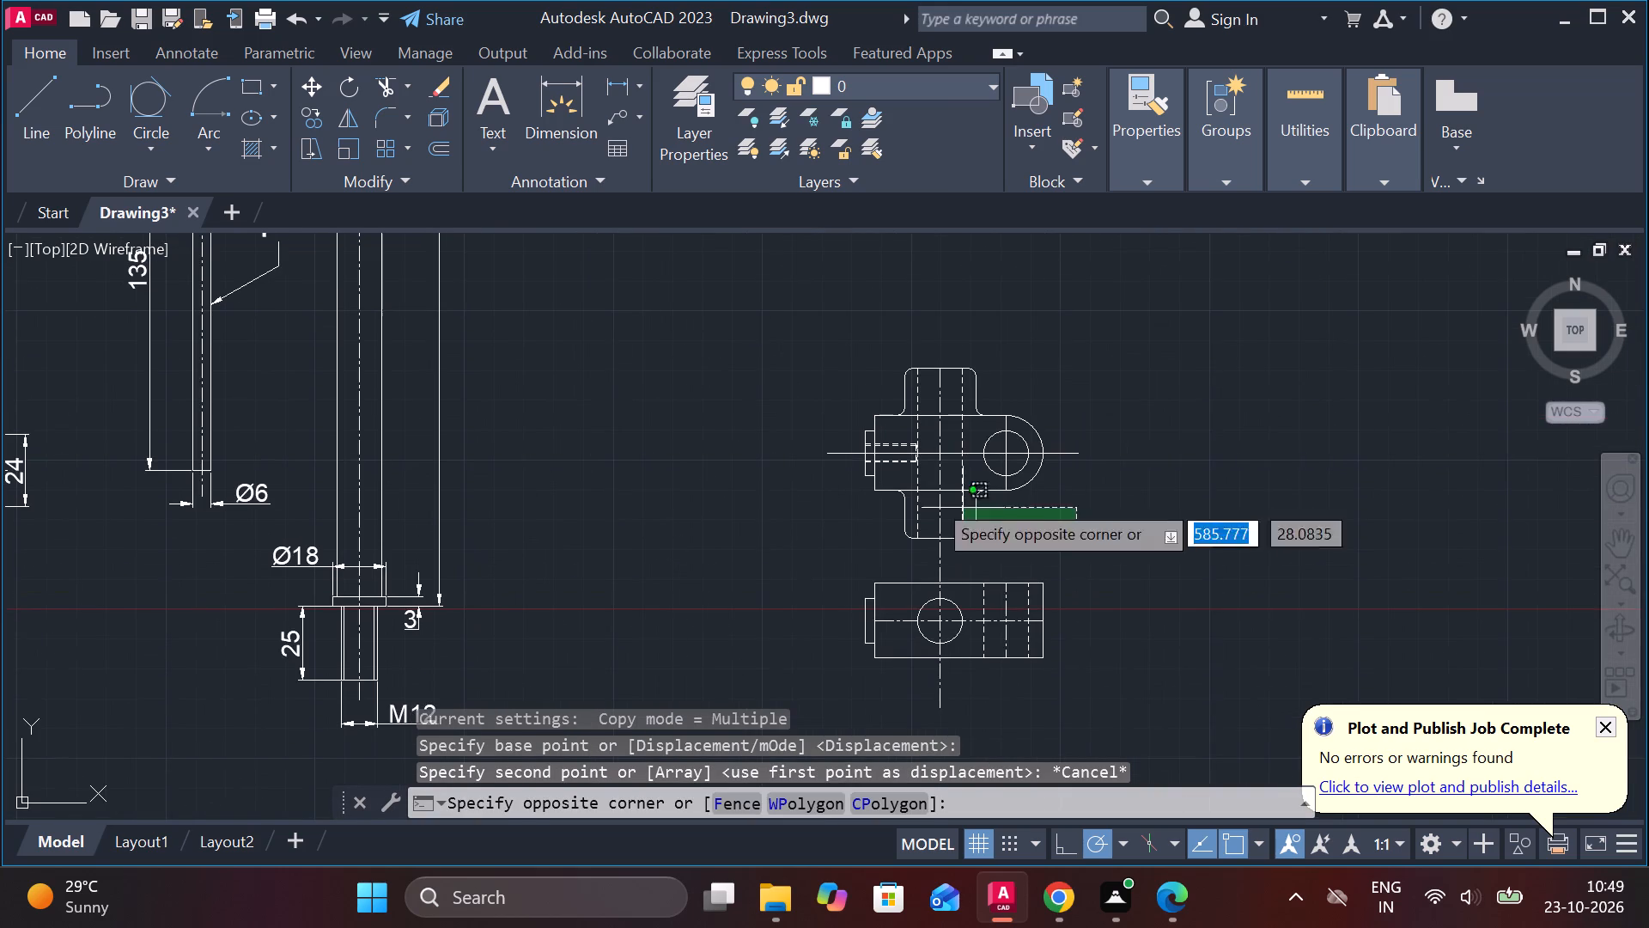
pyautogui.click(828, 329)
pyautogui.moveTo(1121, 609); pyautogui.dragTo(1009, 516, button='middle')
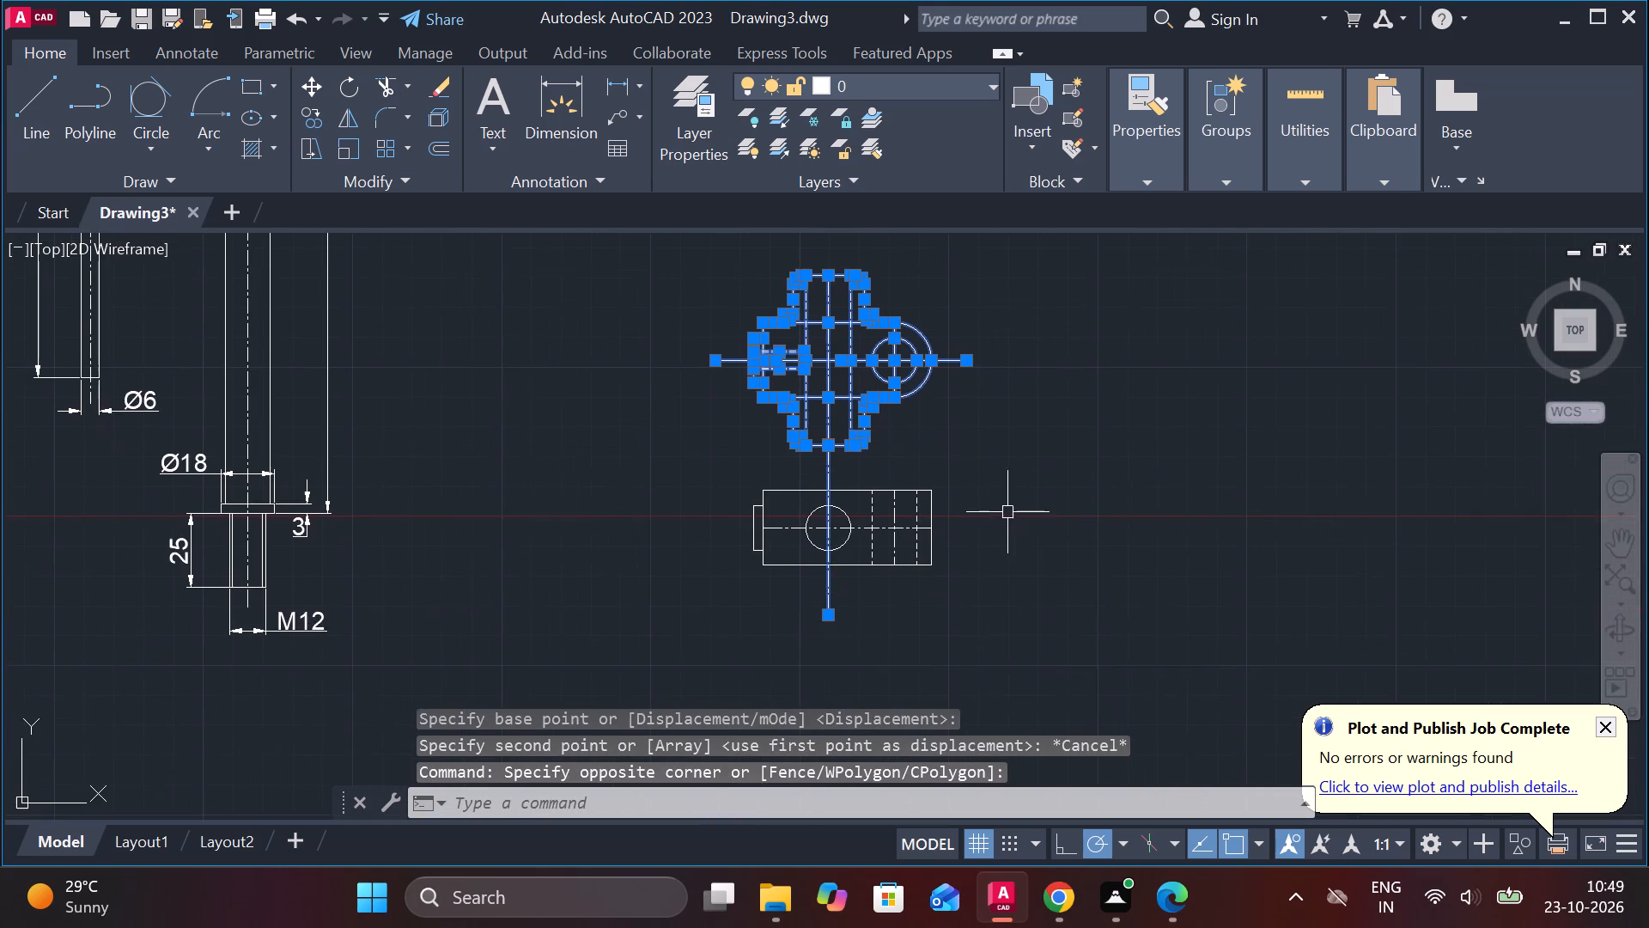
pyautogui.scroll(1, 939, 504)
pyautogui.write('CO')
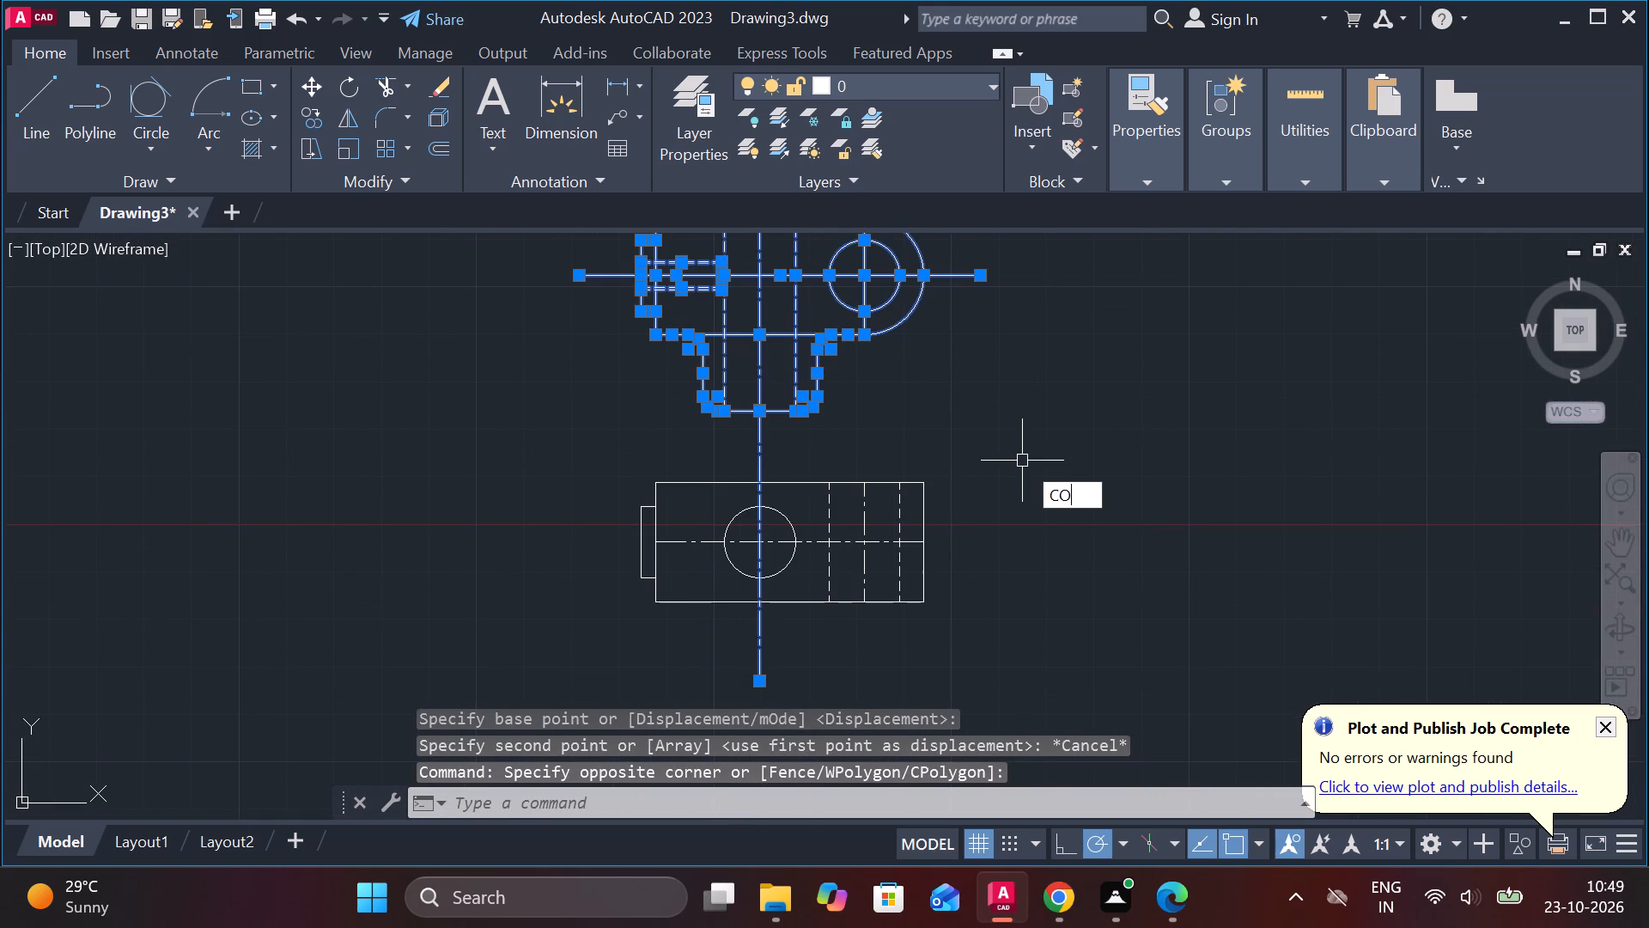
pyautogui.press('Return')
pyautogui.click(1022, 458)
pyautogui.scroll(-4, 1027, 471)
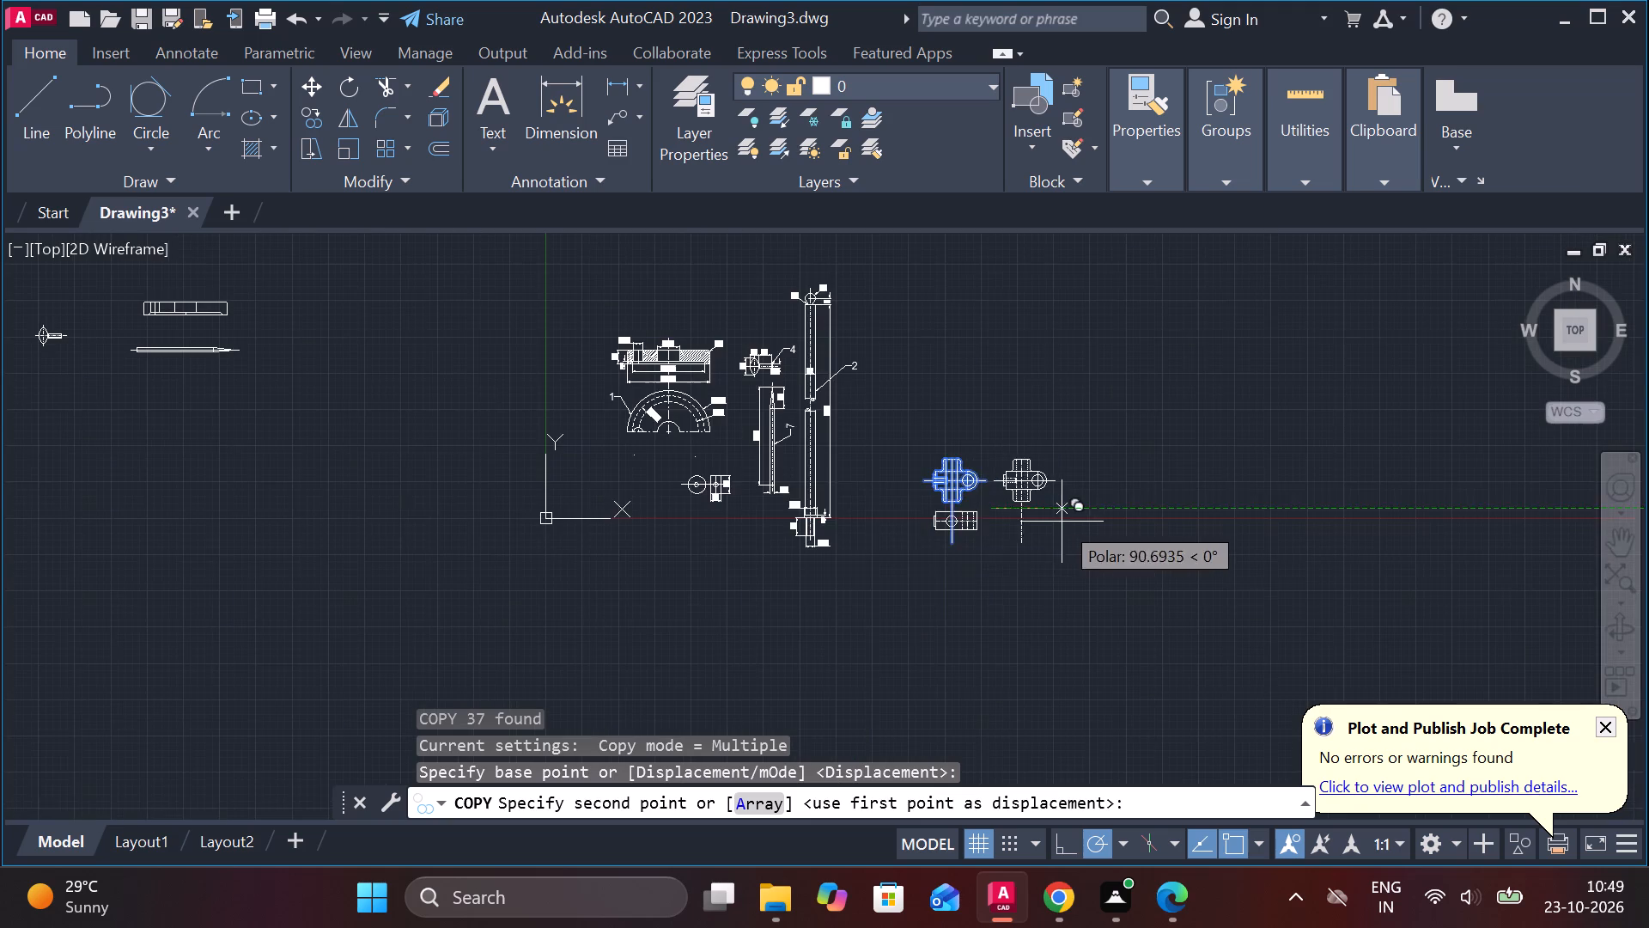
pyautogui.moveTo(700, 472); pyautogui.dragTo(1183, 436, button='middle')
pyautogui.click(665, 430)
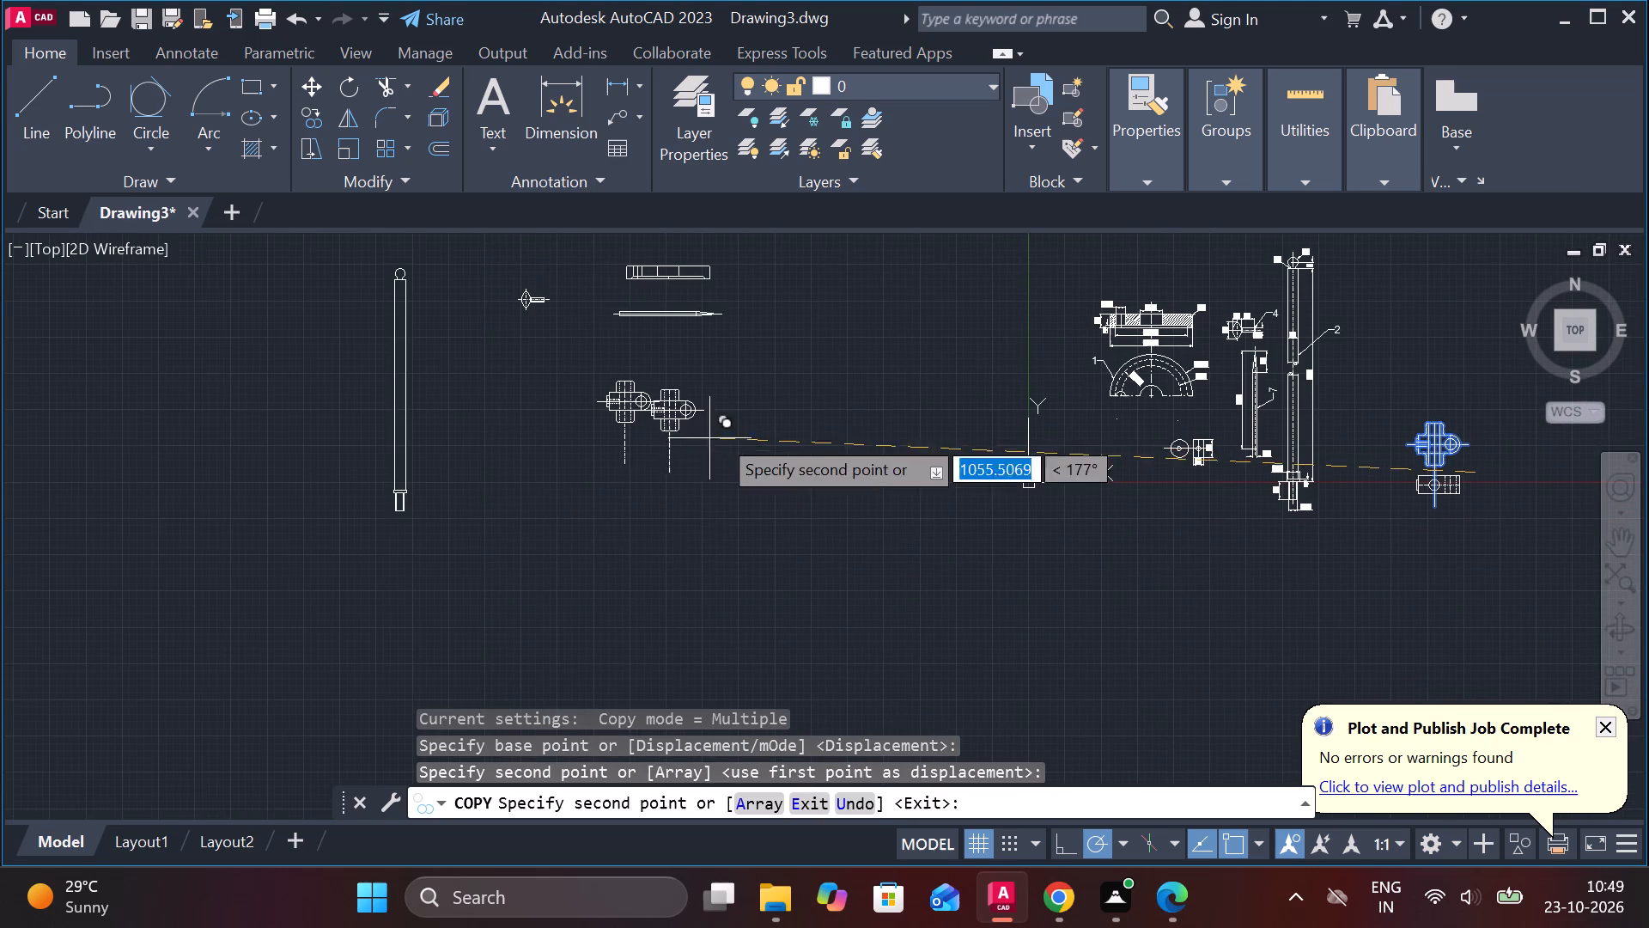
pyautogui.scroll(2, 705, 388)
pyautogui.press('Escape')
# Trim off the excess vertical centre line extending below the copied cross-block view.
pyautogui.write('TR')
pyautogui.press('space')
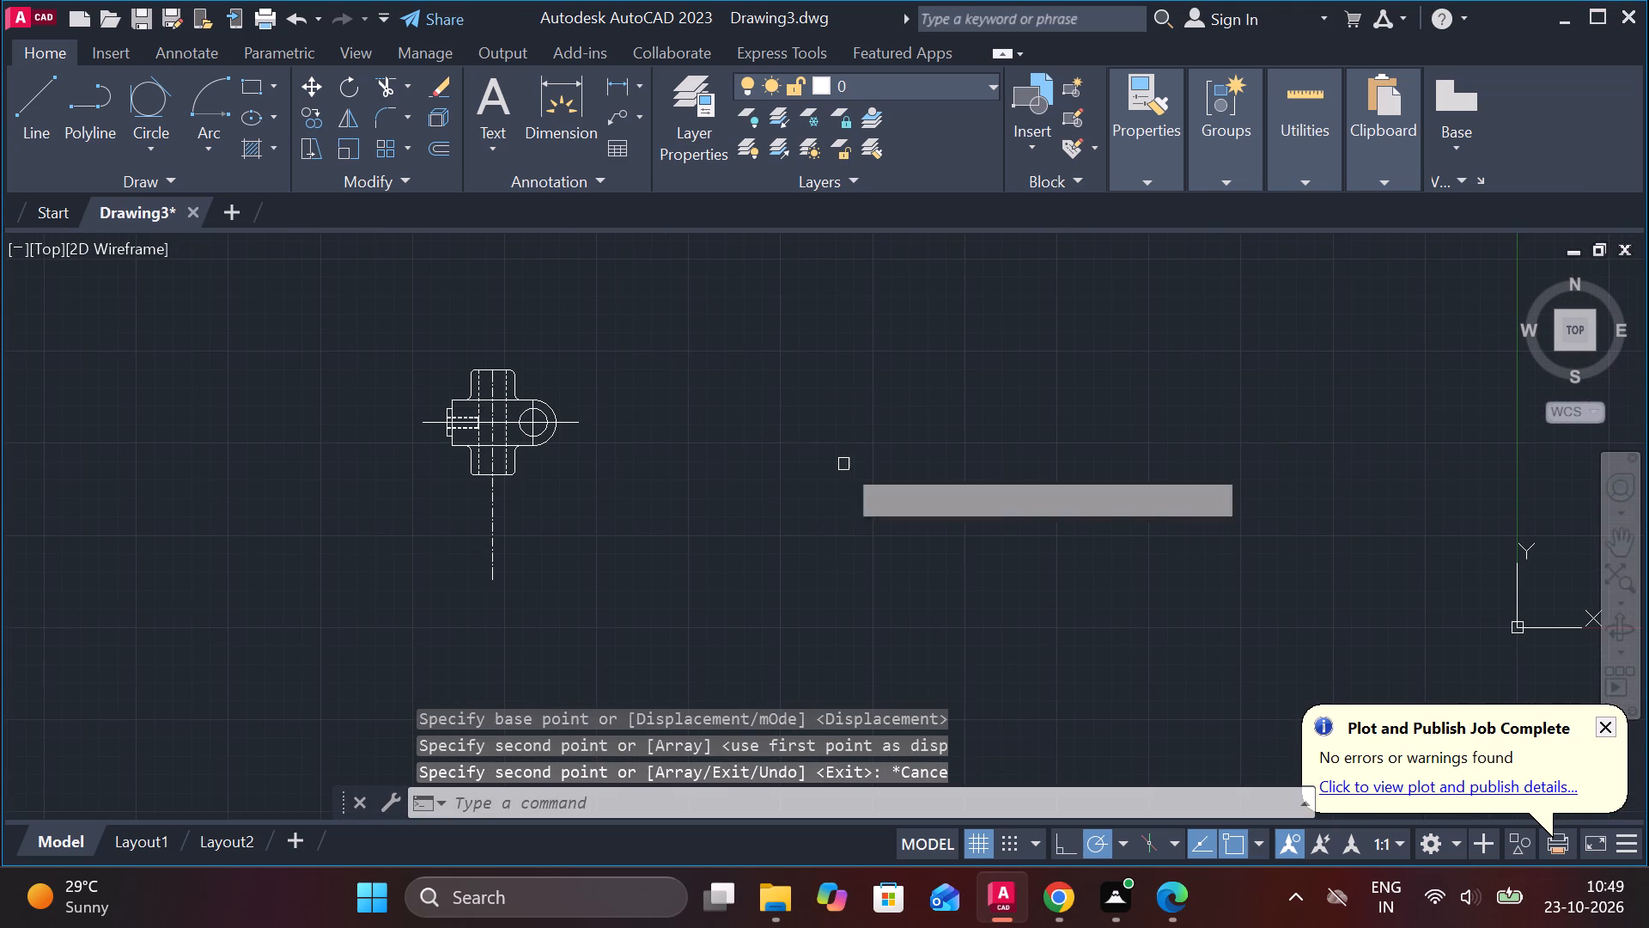
pyautogui.moveTo(575, 533); pyautogui.dragTo(386, 523)
pyautogui.scroll(1, 660, 471)
pyautogui.scroll(-1, 660, 471)
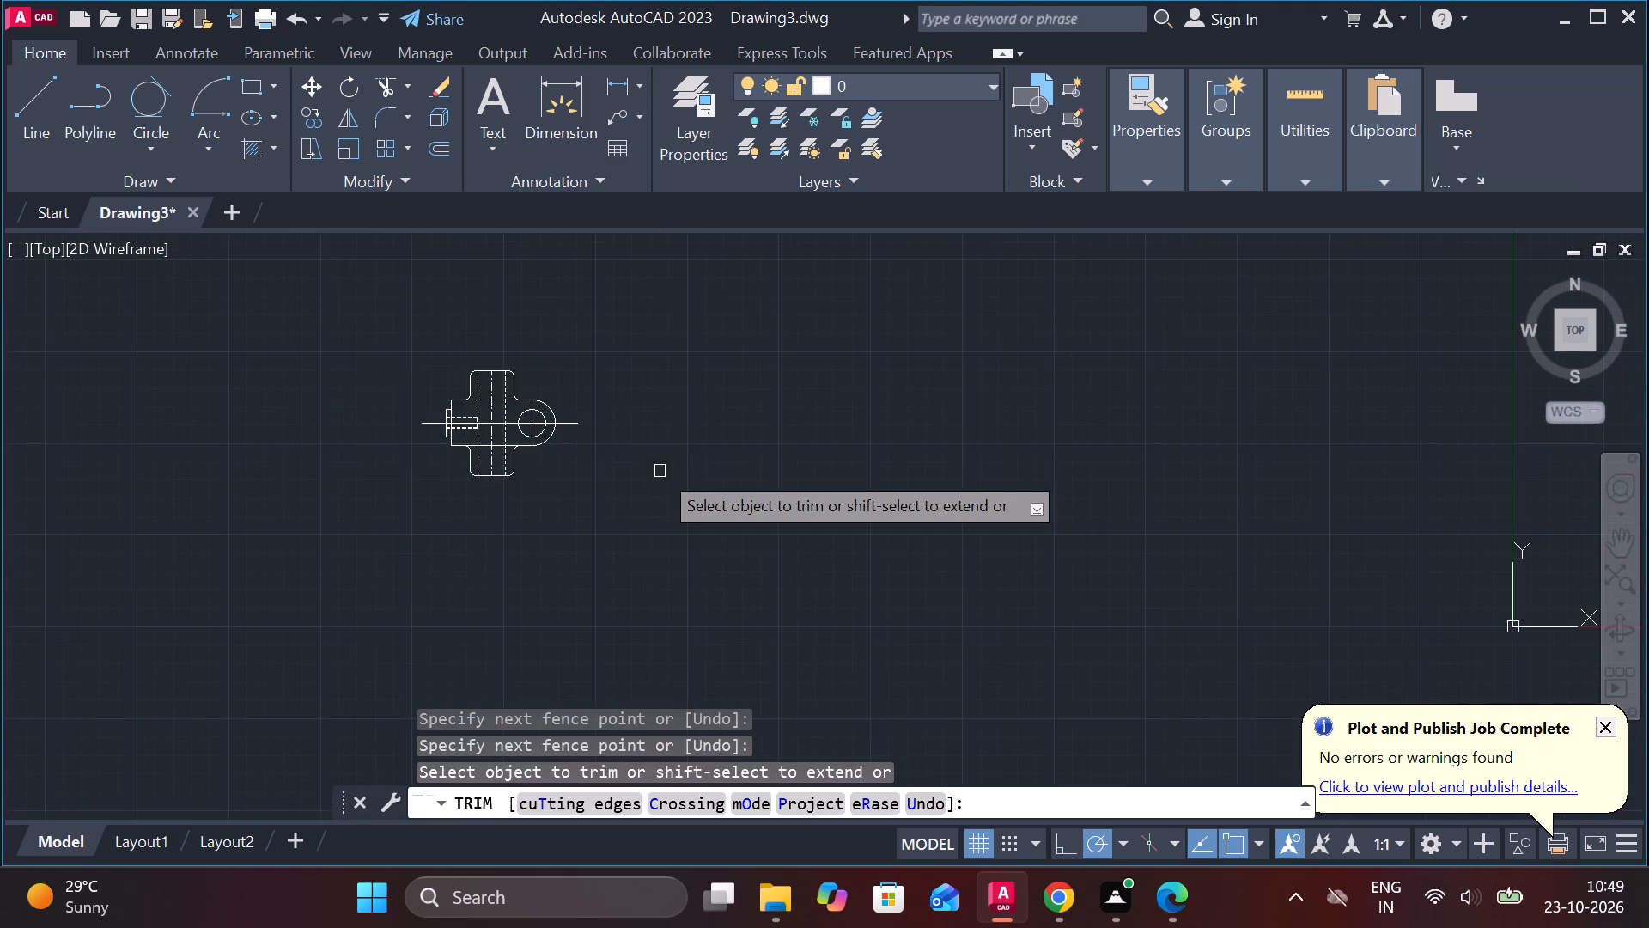
pyautogui.moveTo(660, 471); pyautogui.dragTo(480, 429, button='middle')
pyautogui.scroll(-3, 673, 424)
pyautogui.scroll(6, 1139, 455)
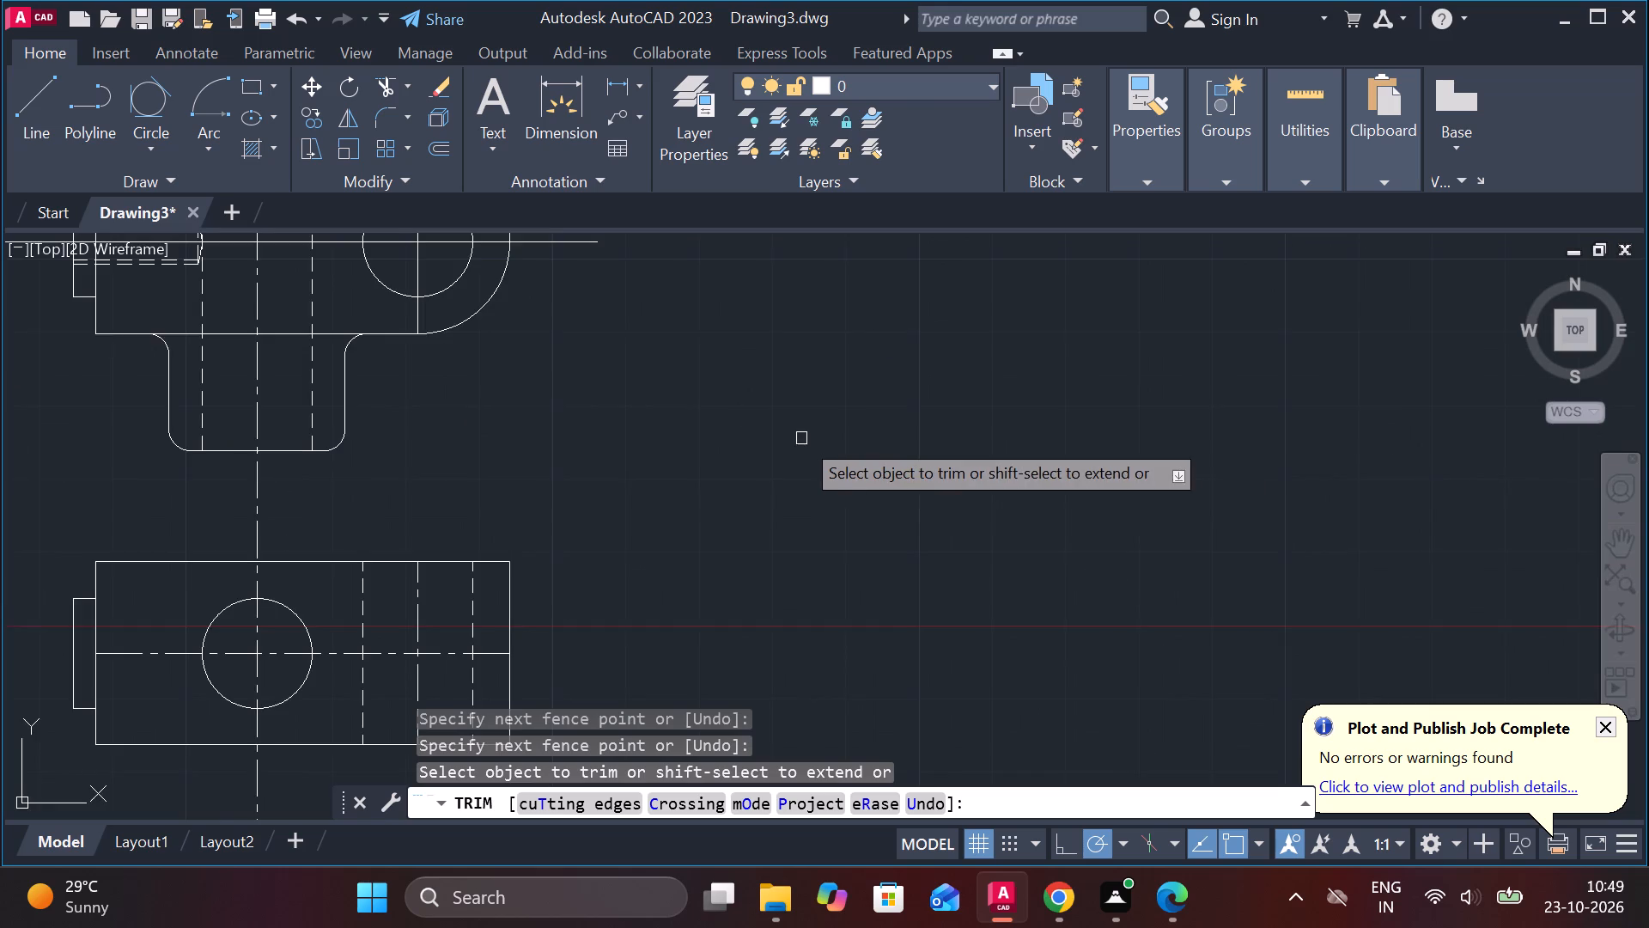
pyautogui.scroll(-2, 801, 438)
pyautogui.moveTo(681, 448); pyautogui.dragTo(764, 404, button='middle')
pyautogui.press('Escape')
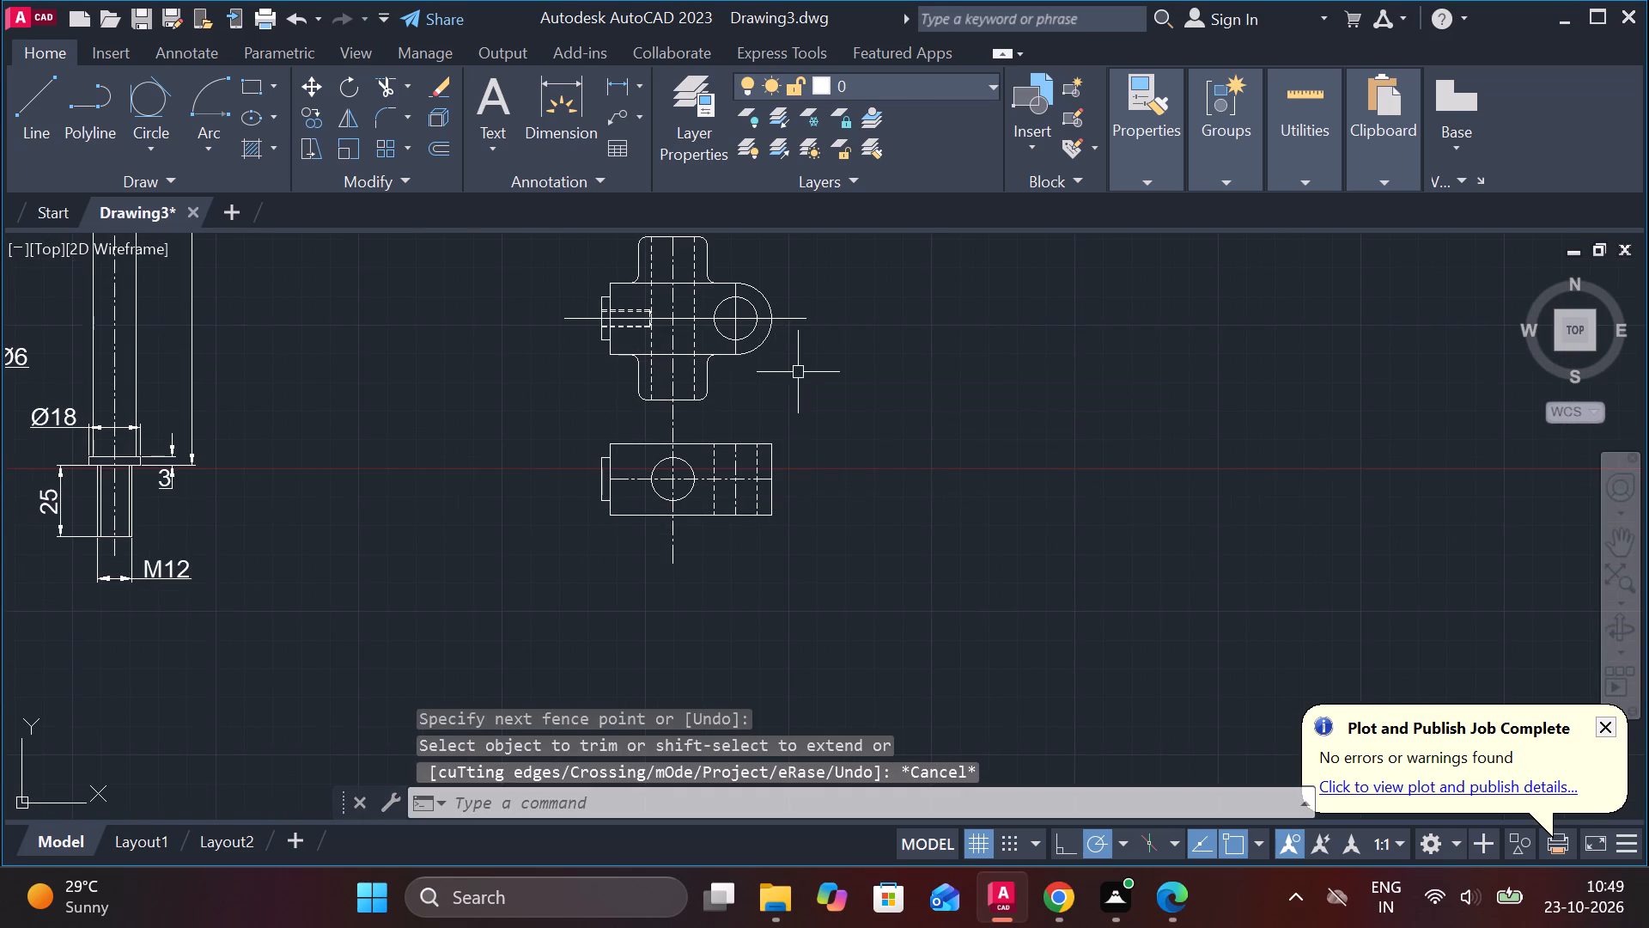
# Add a vertical linear dimension for the rectangular main body's height, placed left of the original upper cross-block view.
pyautogui.click(616, 79)
pyautogui.scroll(3, 496, 282)
pyautogui.moveTo(551, 348); pyautogui.dragTo(495, 335, button='middle')
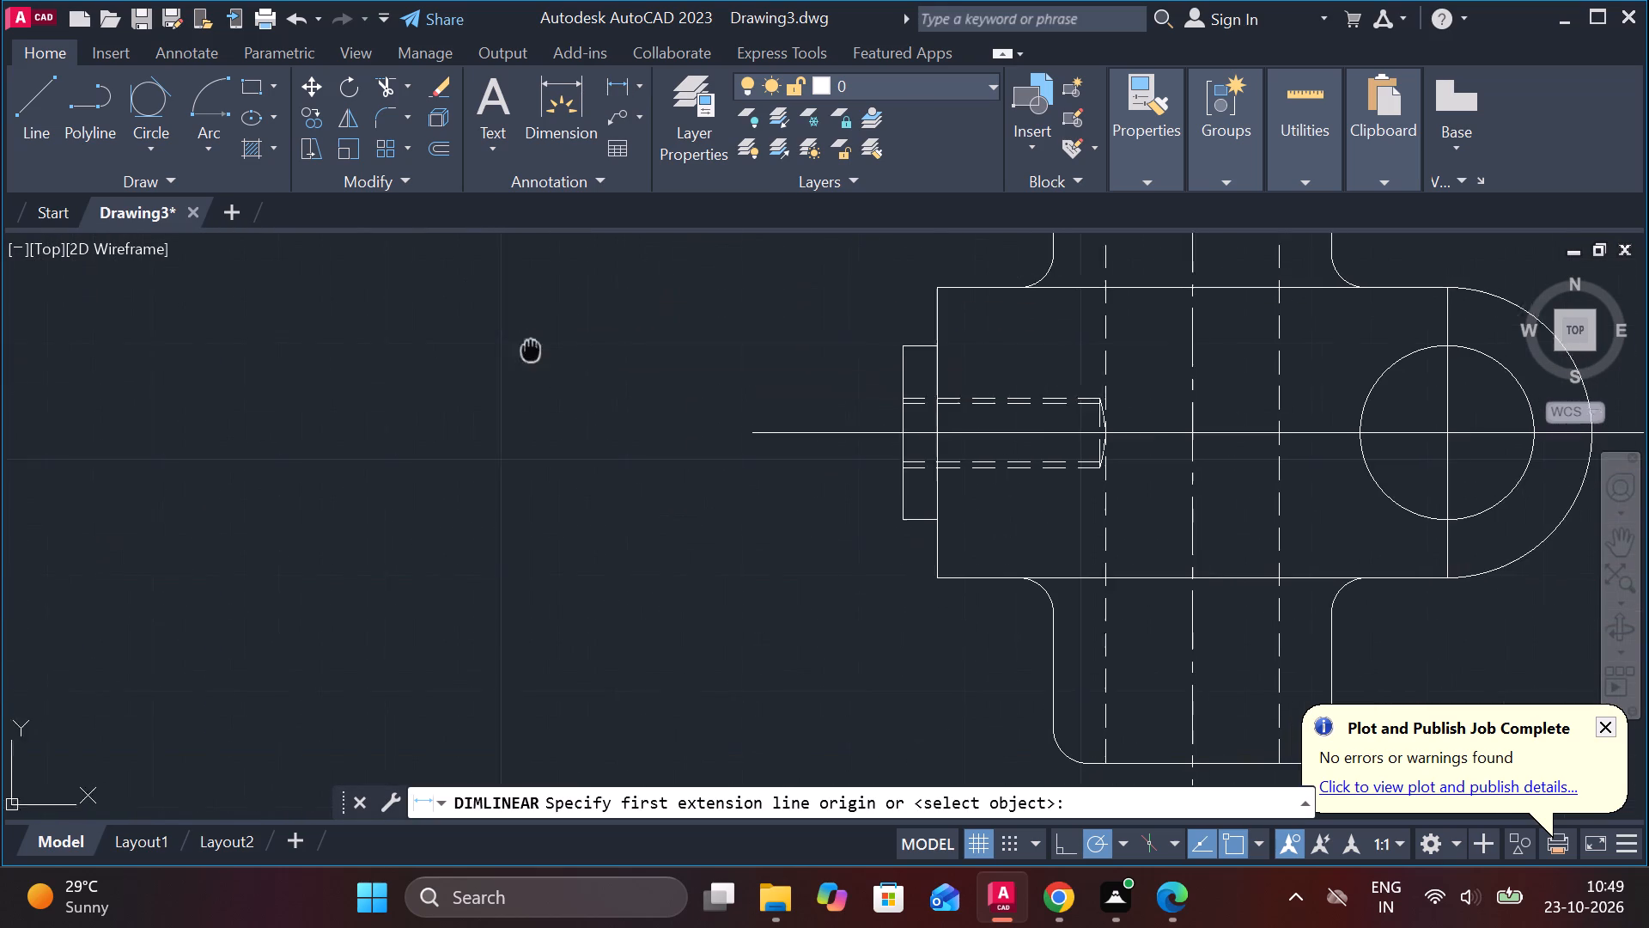
pyautogui.moveTo(495, 335); pyautogui.dragTo(425, 310, button='middle')
pyautogui.moveTo(536, 387); pyautogui.dragTo(470, 349, button='middle')
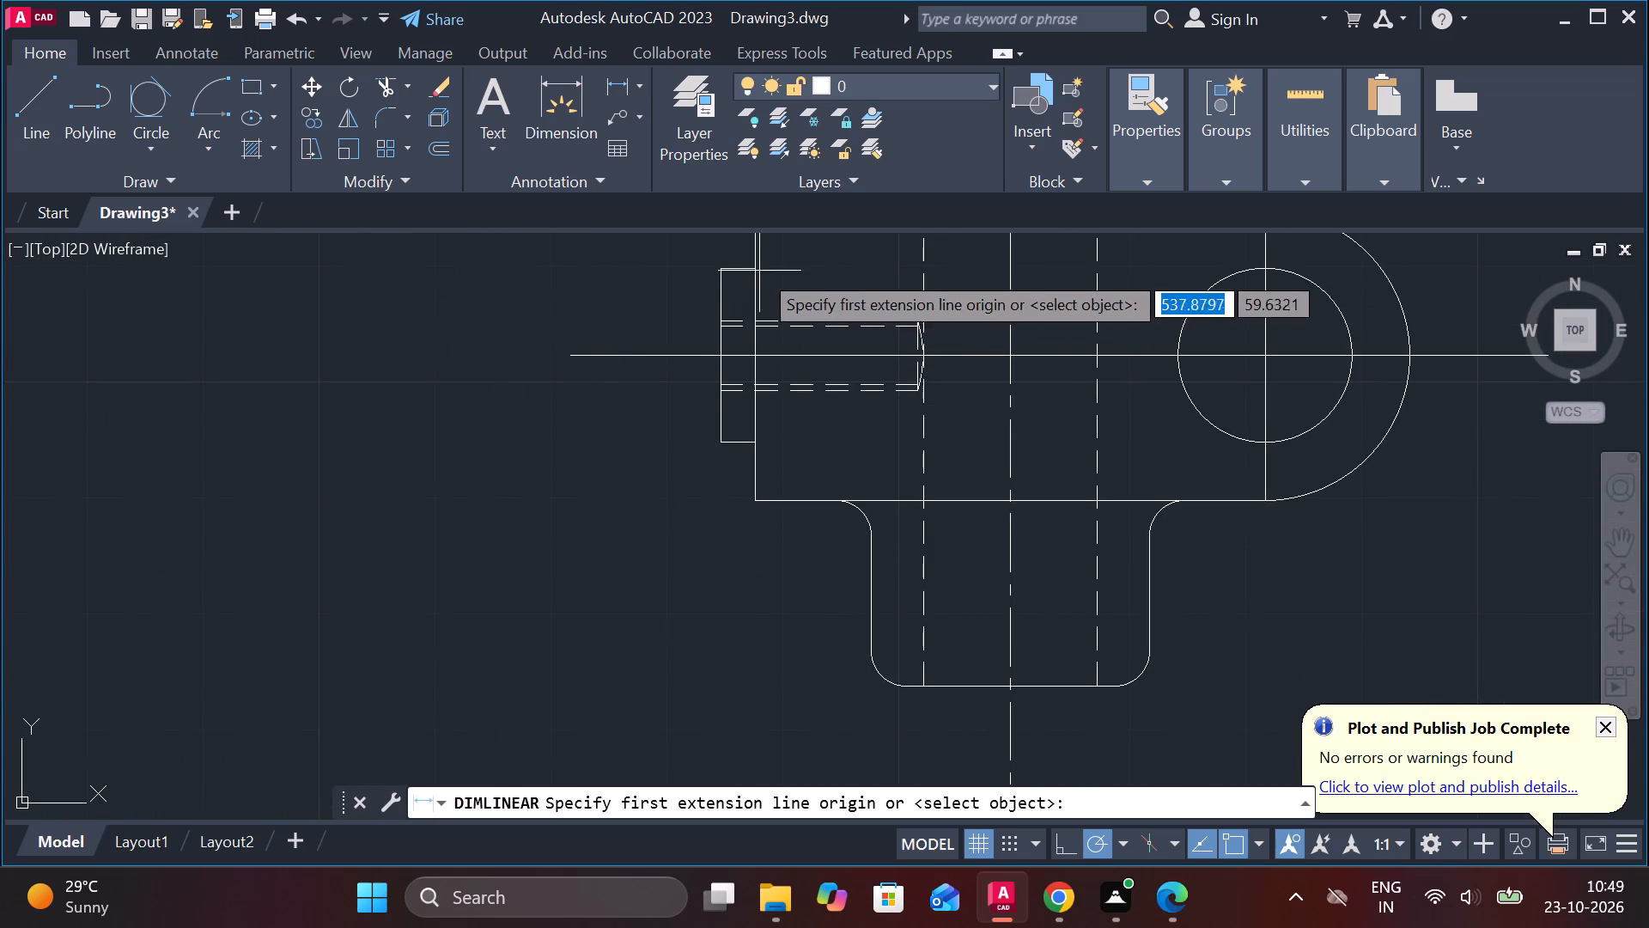
pyautogui.moveTo(708, 266); pyautogui.dragTo(661, 350, button='middle')
pyautogui.click(710, 293)
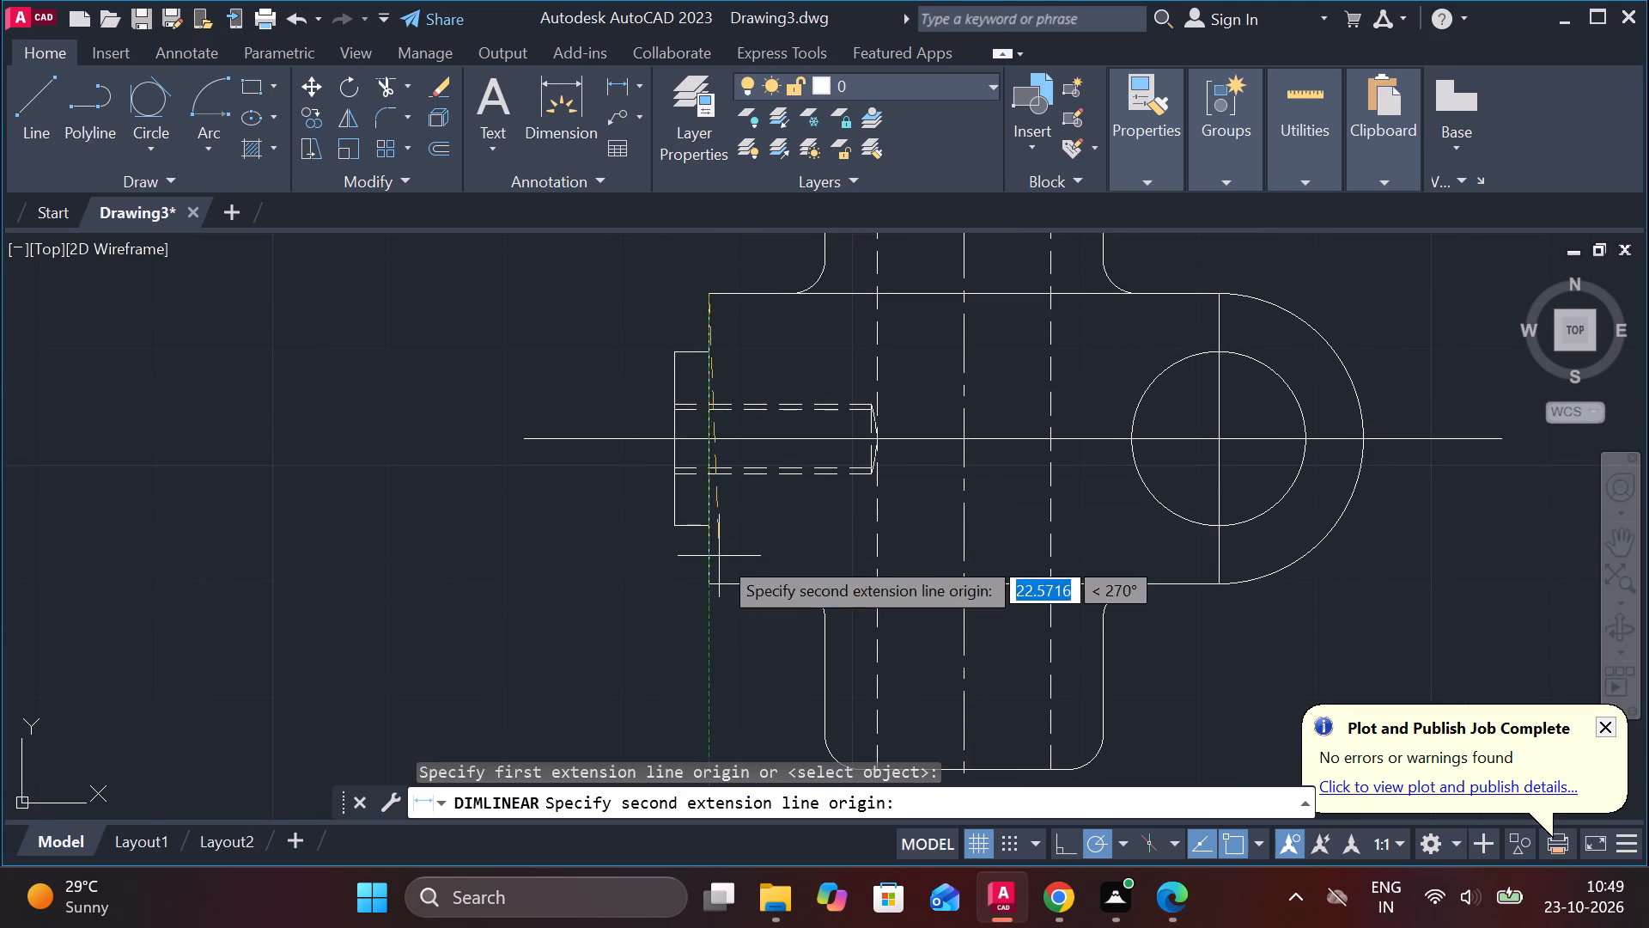
pyautogui.click(717, 574)
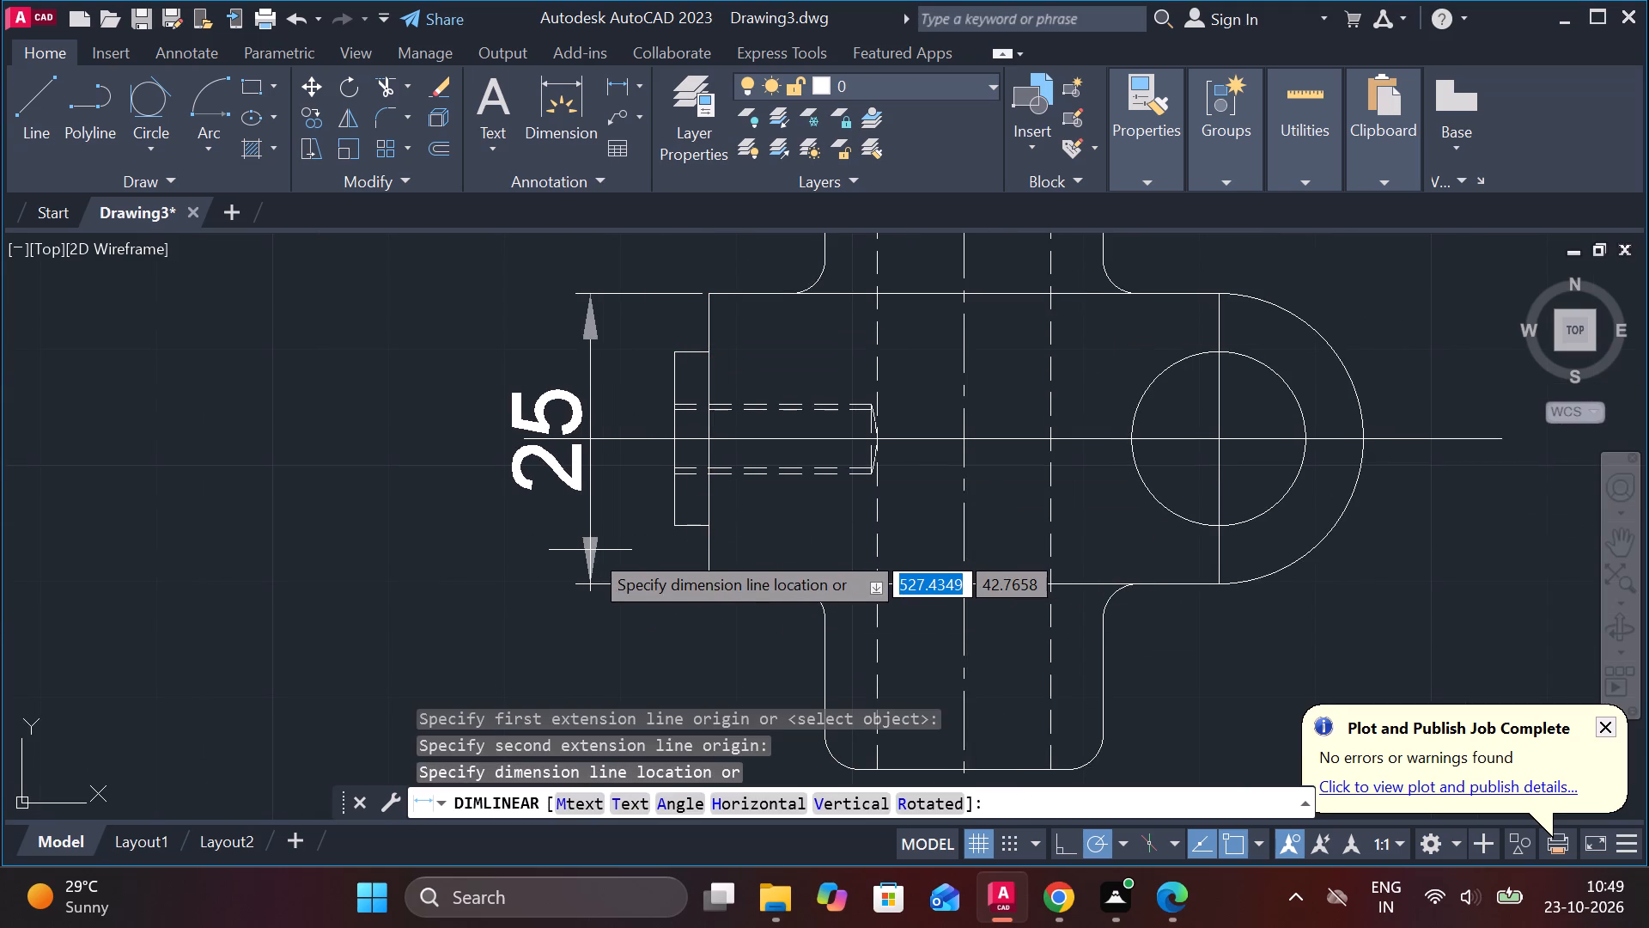
pyautogui.click(571, 561)
# Dimension the upper view's overall height across both vertical arms, placing it outside the body-height dimension.
pyautogui.scroll(-1, 630, 555)
pyautogui.press('space')
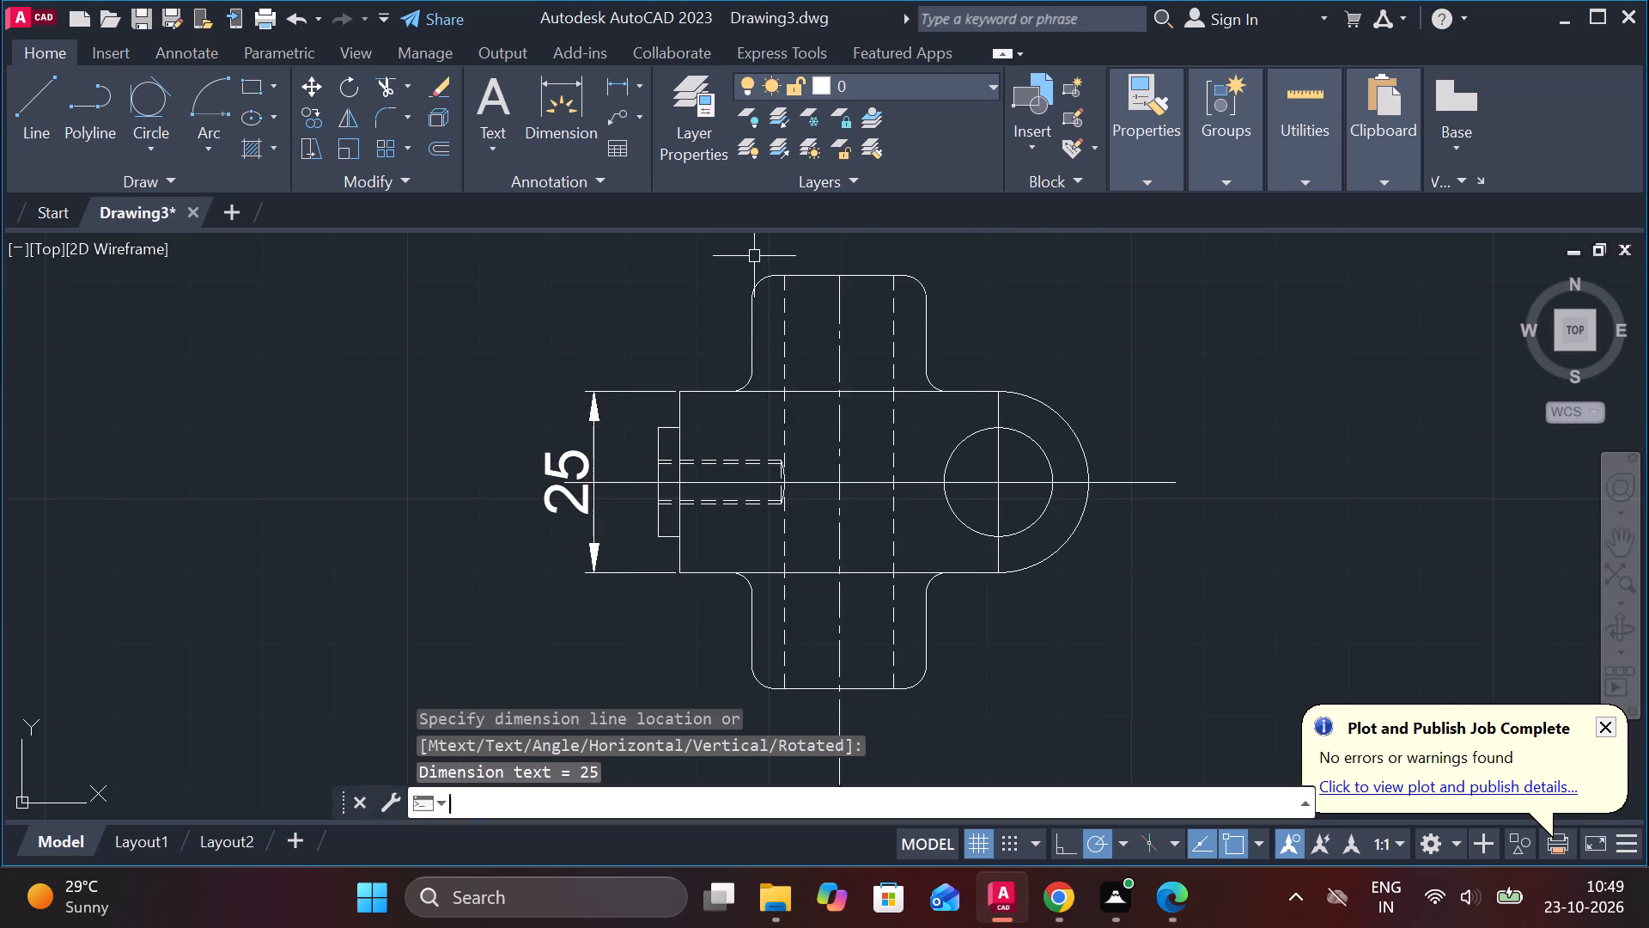
pyautogui.click(809, 274)
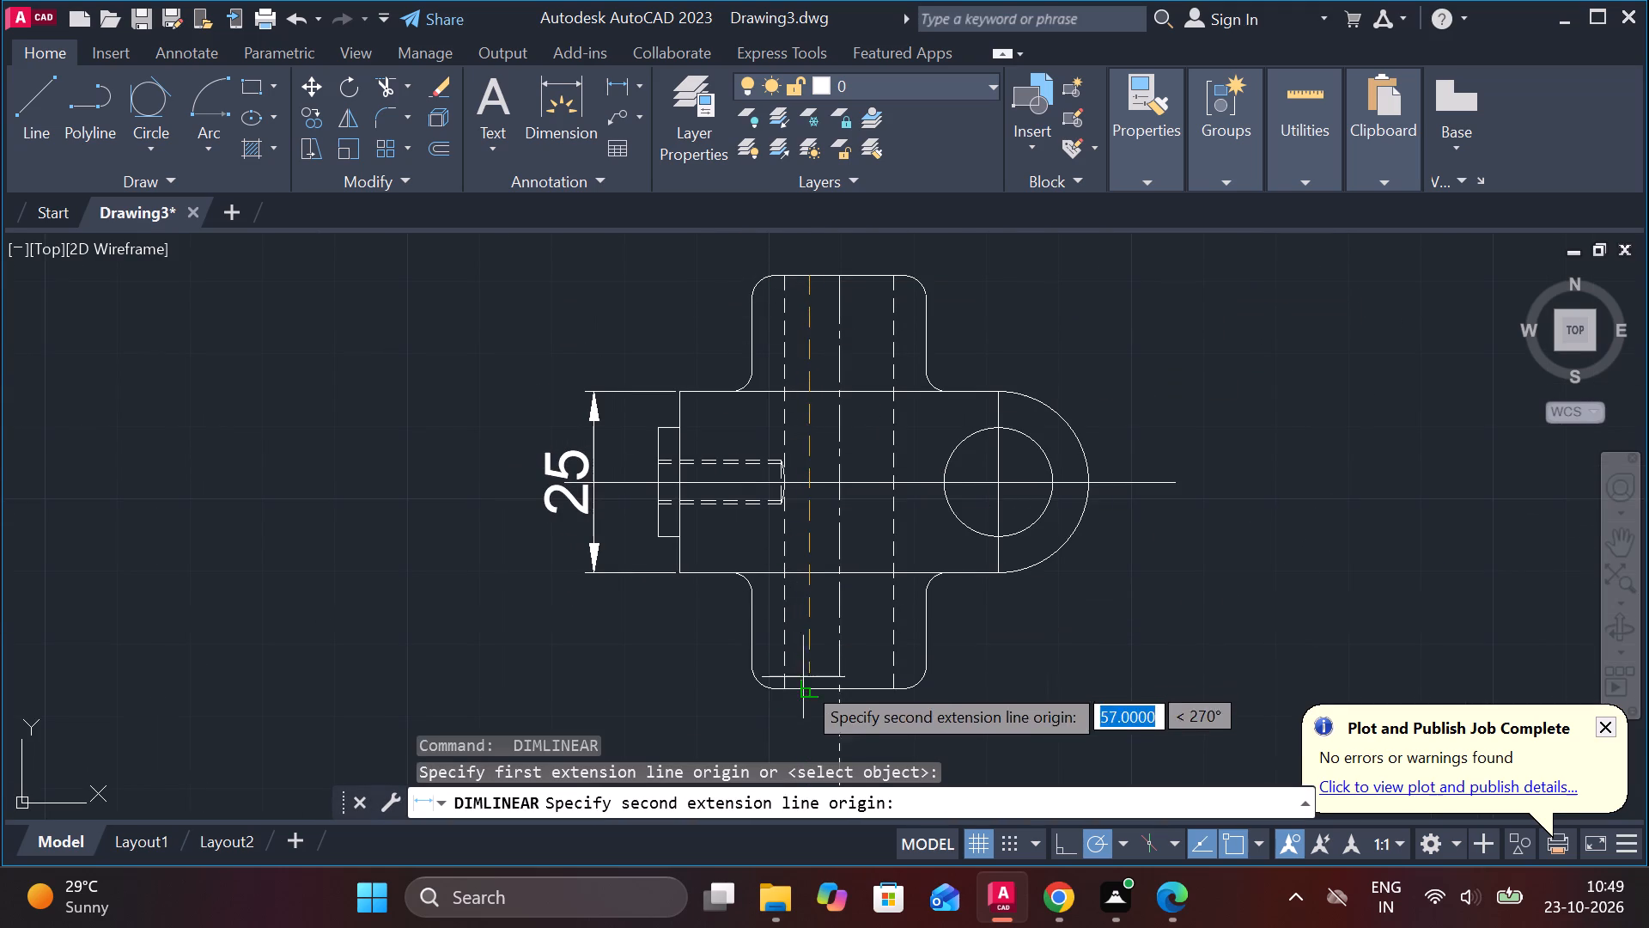
pyautogui.click(805, 687)
pyautogui.click(511, 614)
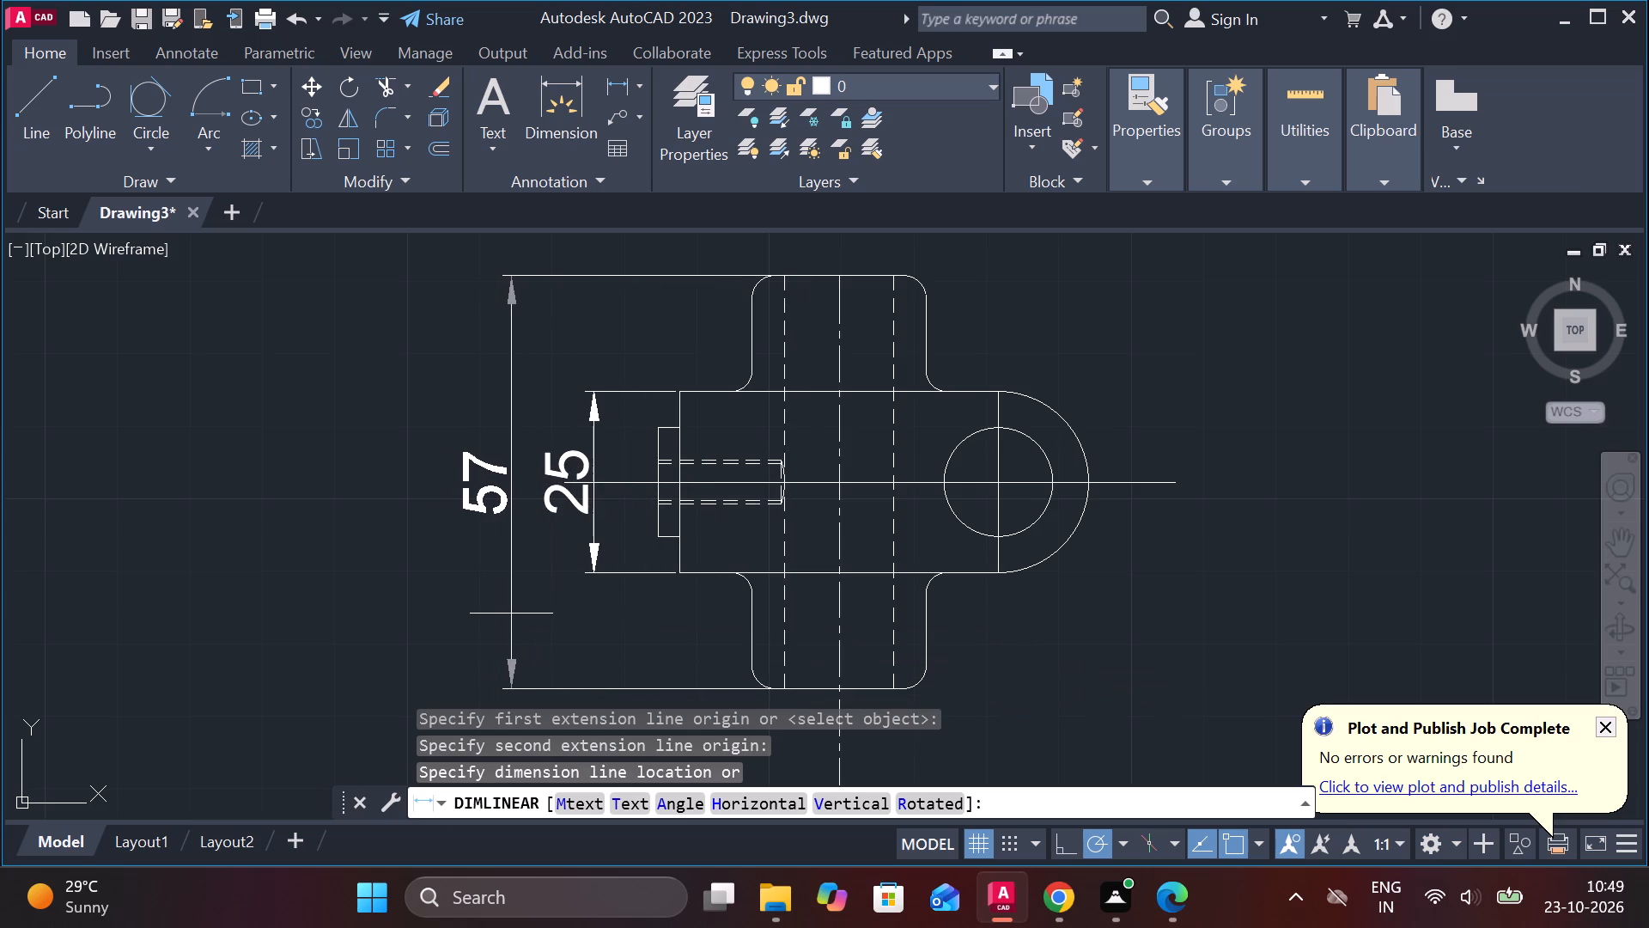
# Add aligned horizontal dimensions above the upper view, from the body's left face to the vertical centre line and onward to the round hole's centre.
pyautogui.scroll(2, 747, 566)
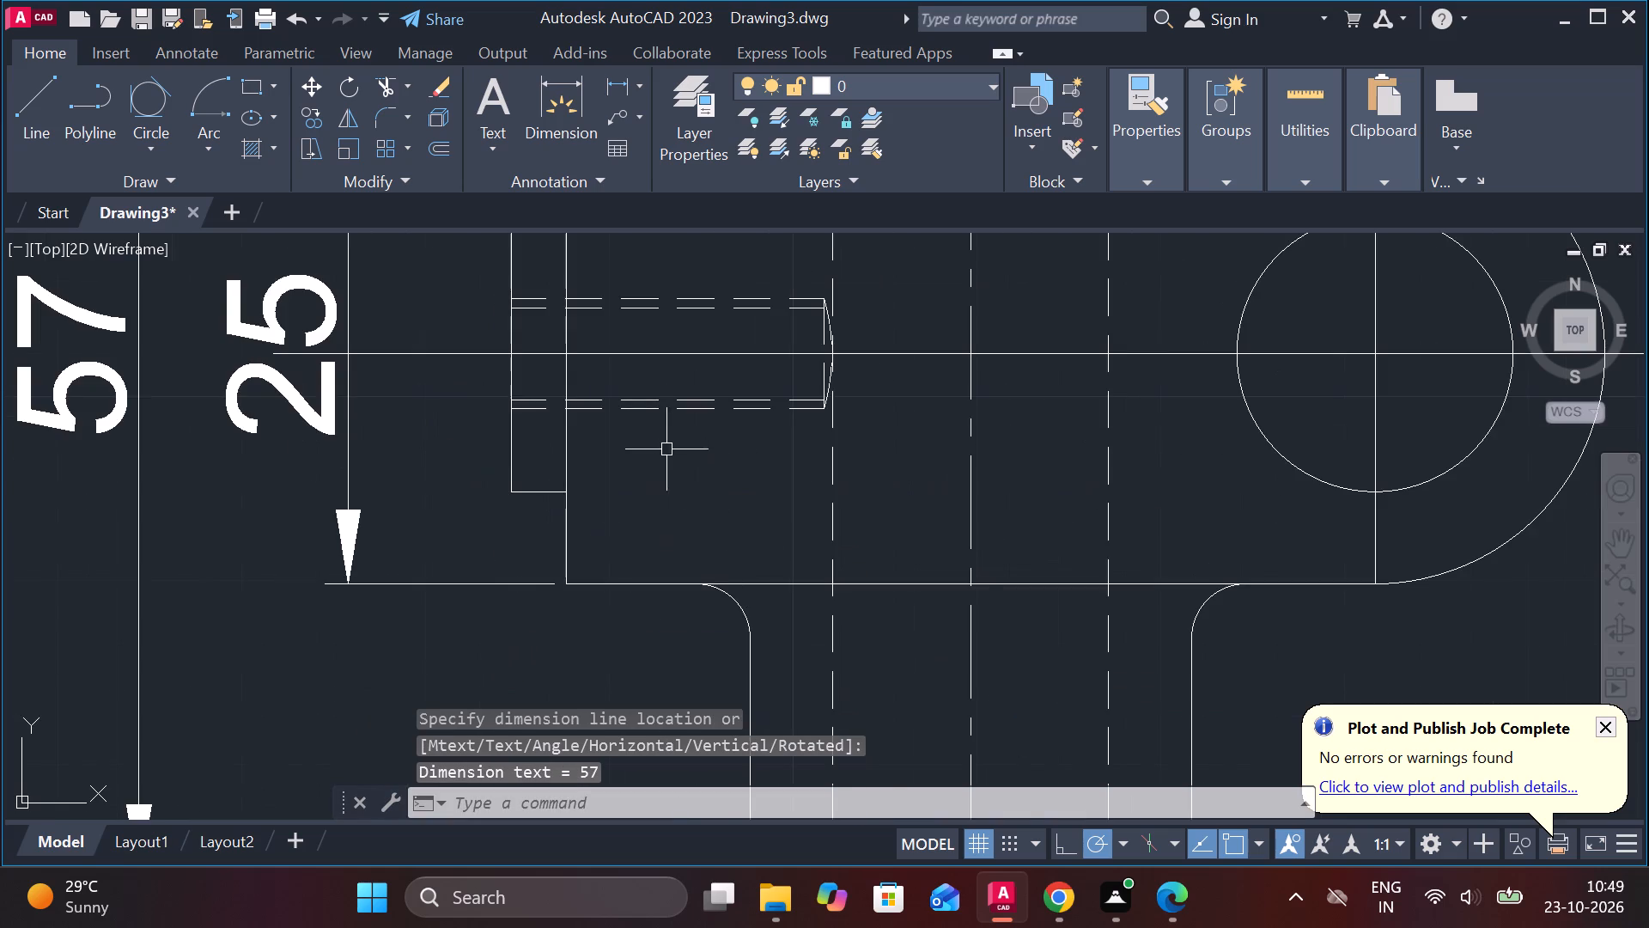
pyautogui.scroll(-2, 668, 449)
pyautogui.moveTo(1092, 430); pyautogui.dragTo(929, 421, button='middle')
pyautogui.press('space')
pyautogui.moveTo(874, 319); pyautogui.dragTo(927, 464, button='middle')
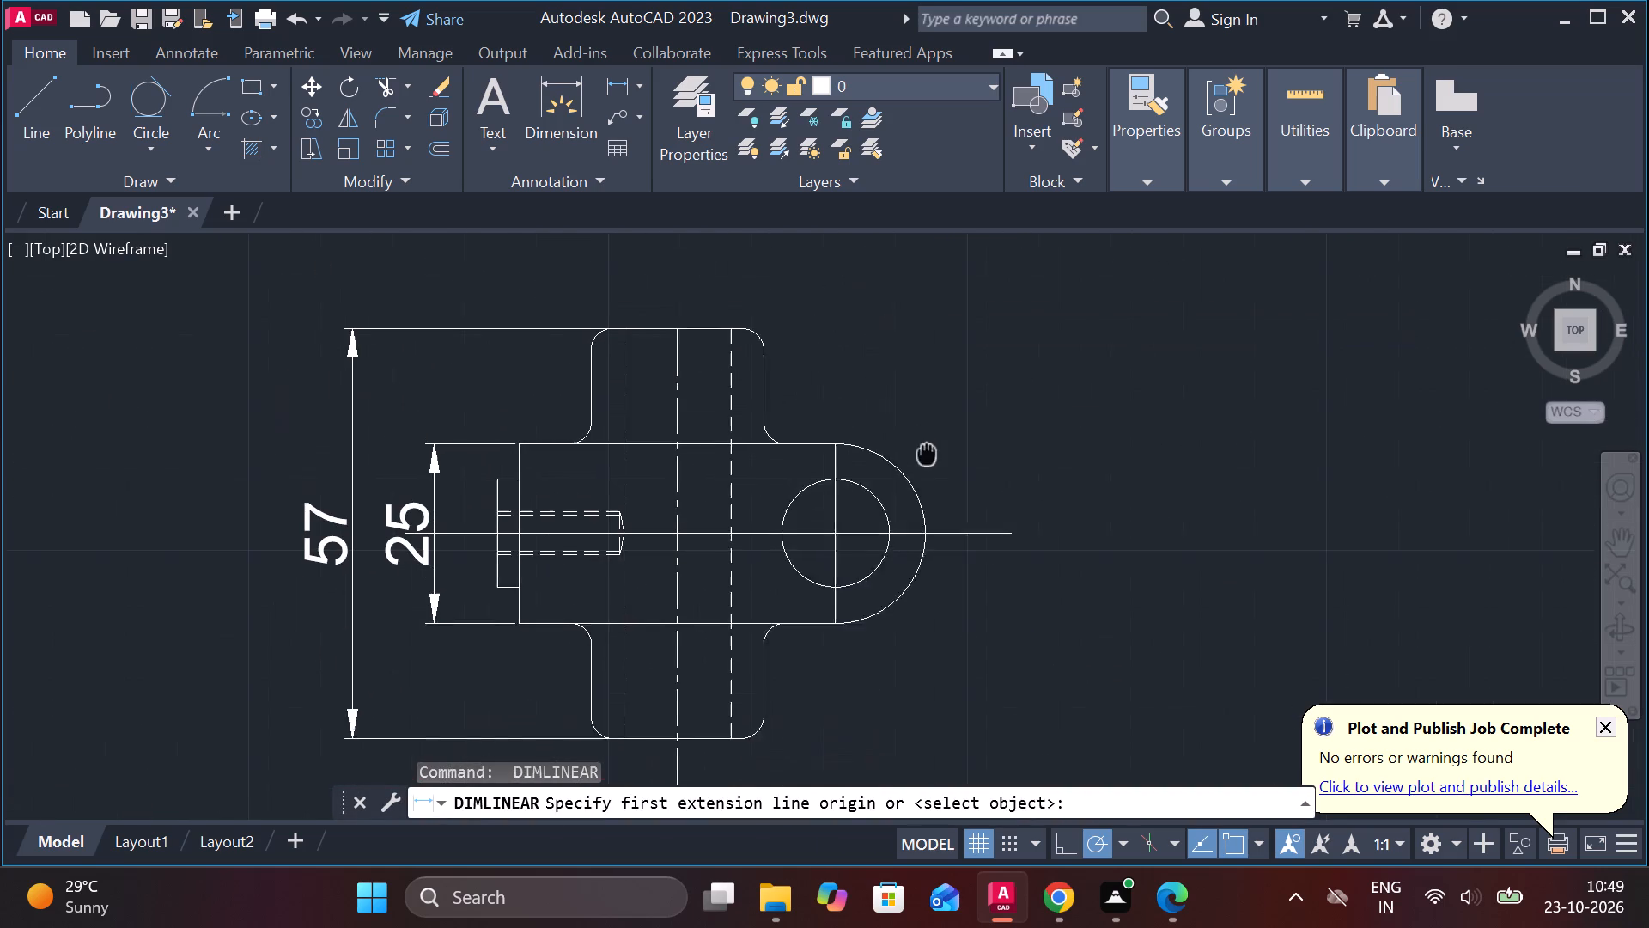
pyautogui.moveTo(927, 464); pyautogui.dragTo(927, 479, button='middle')
pyautogui.click(518, 462)
pyautogui.click(676, 480)
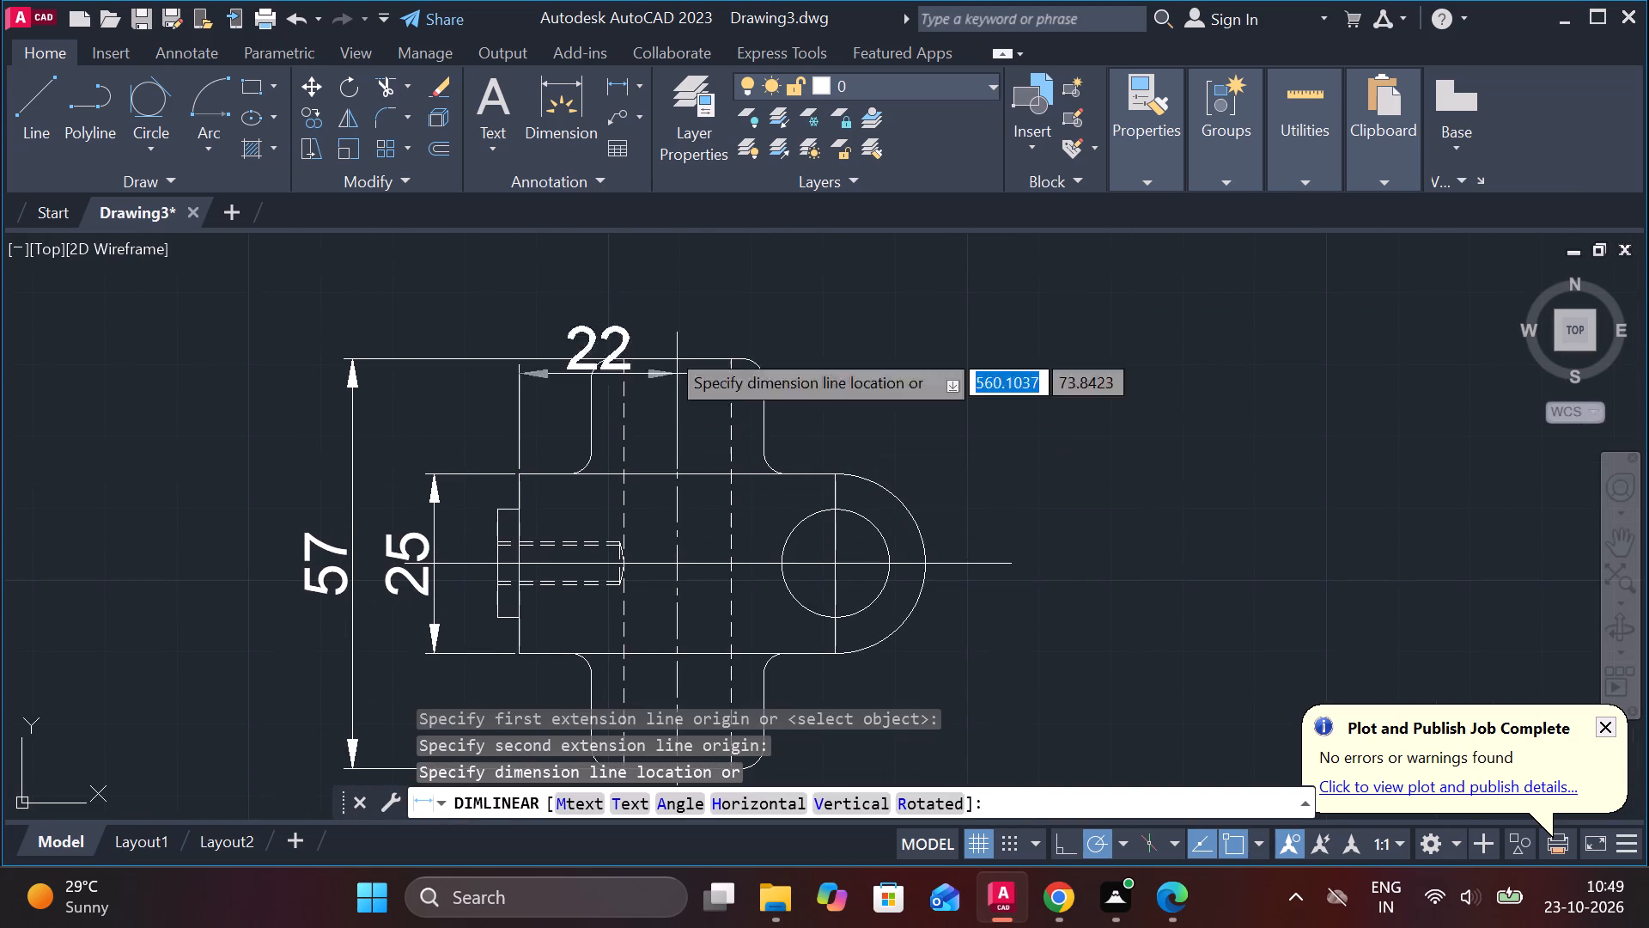
pyautogui.click(640, 277)
pyautogui.press('space')
pyautogui.click(672, 479)
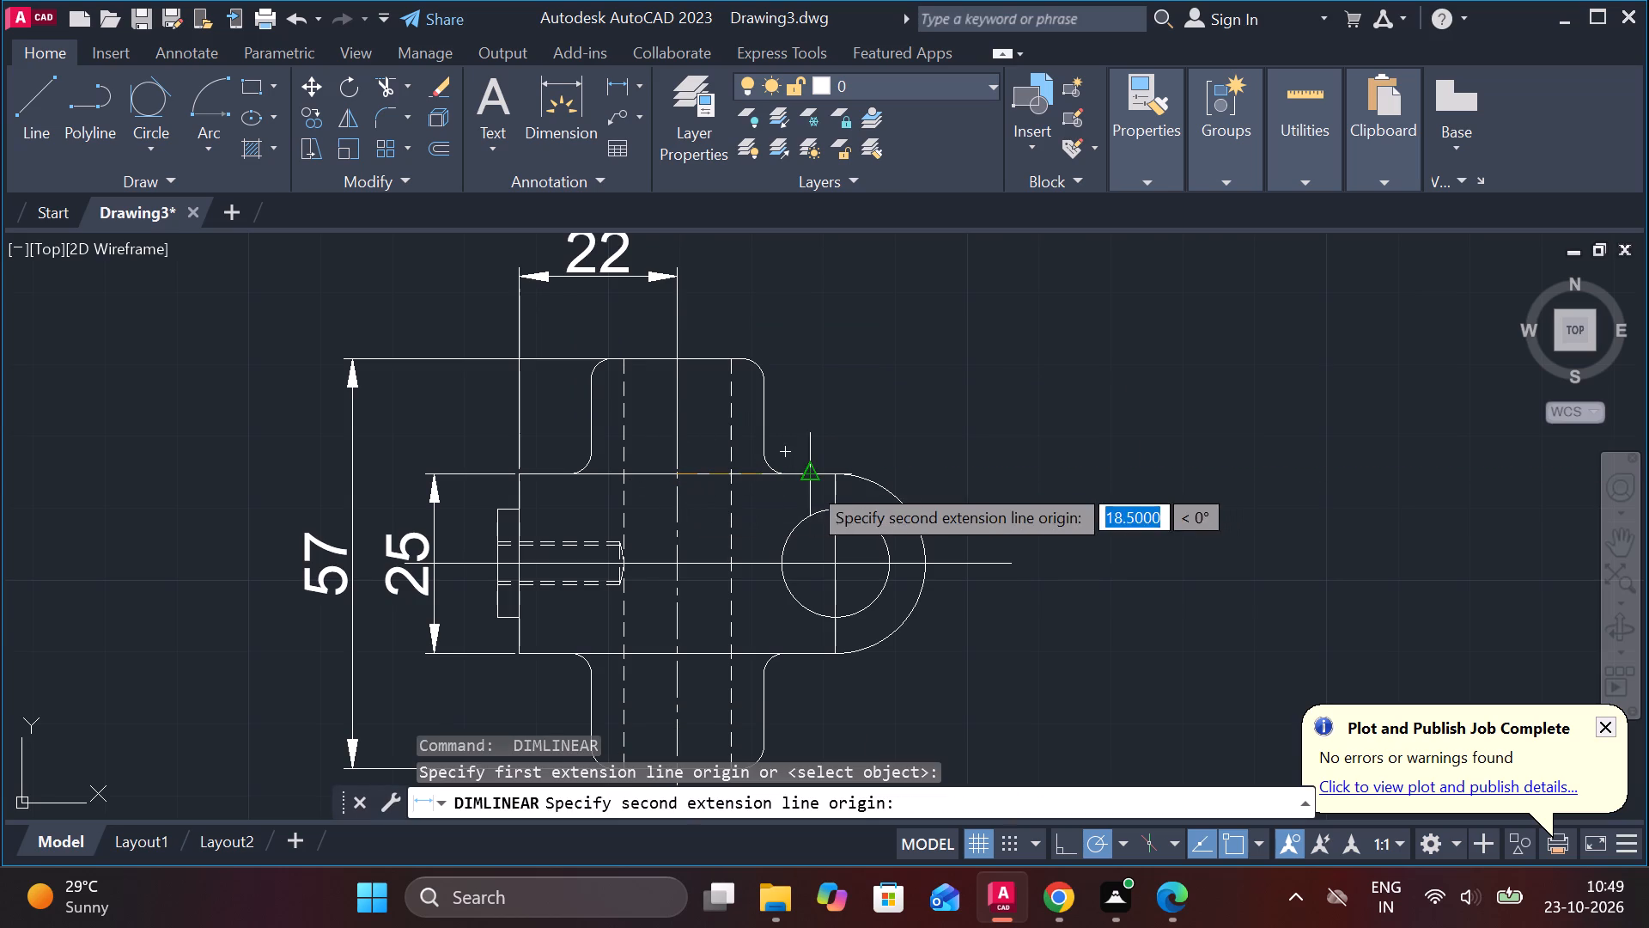
pyautogui.click(843, 472)
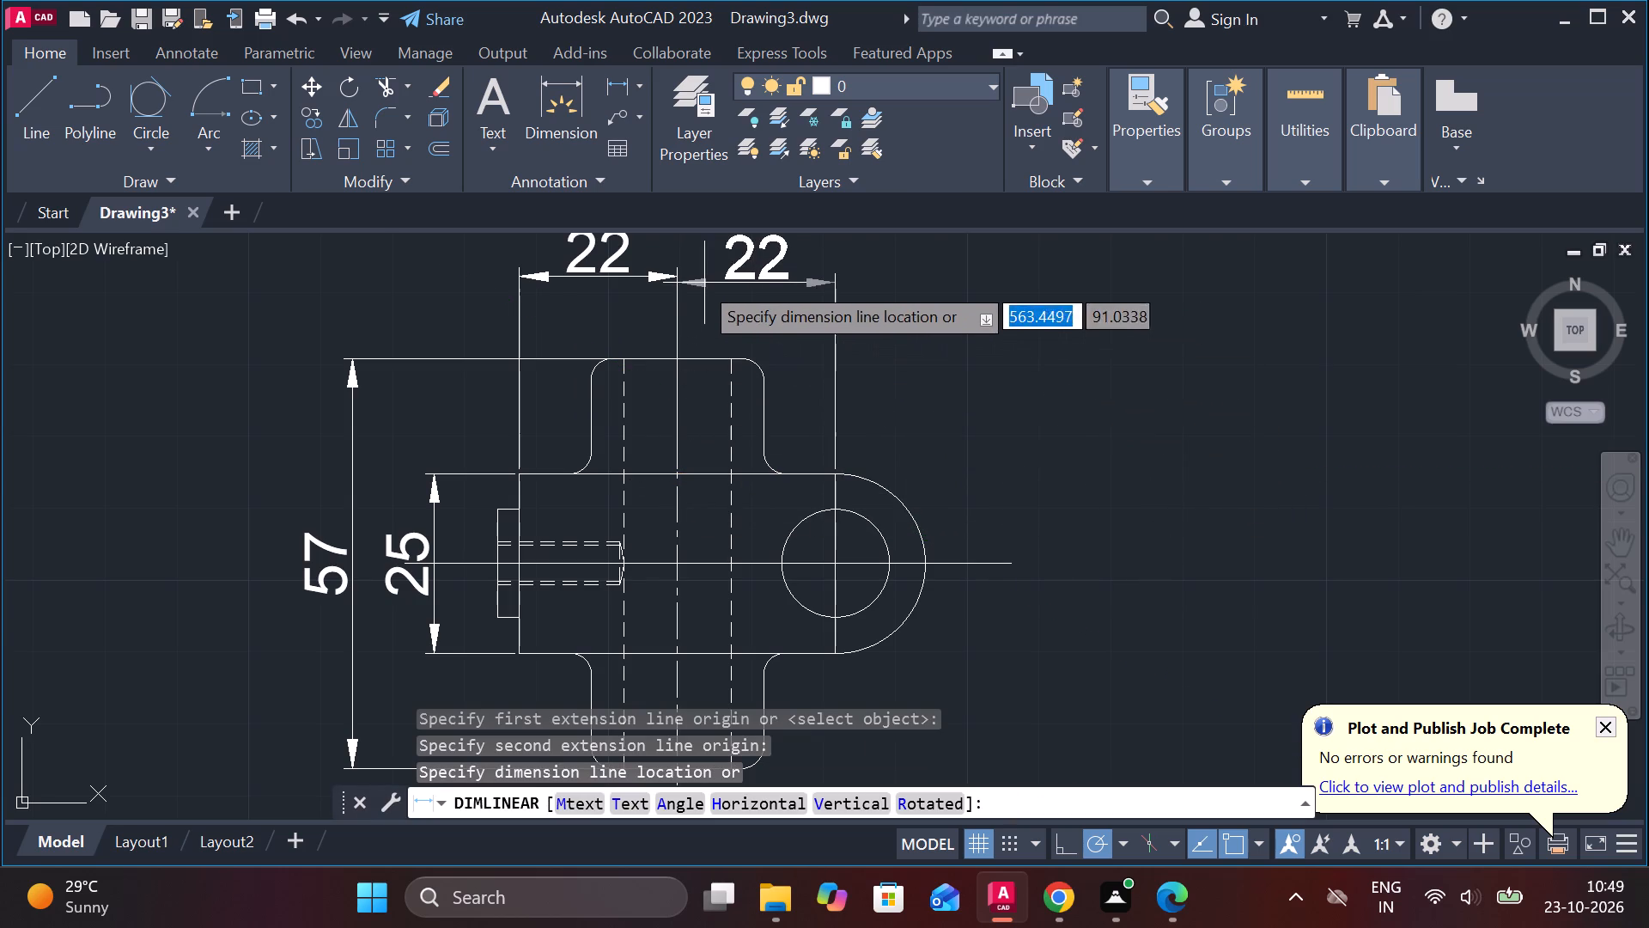
pyautogui.click(689, 280)
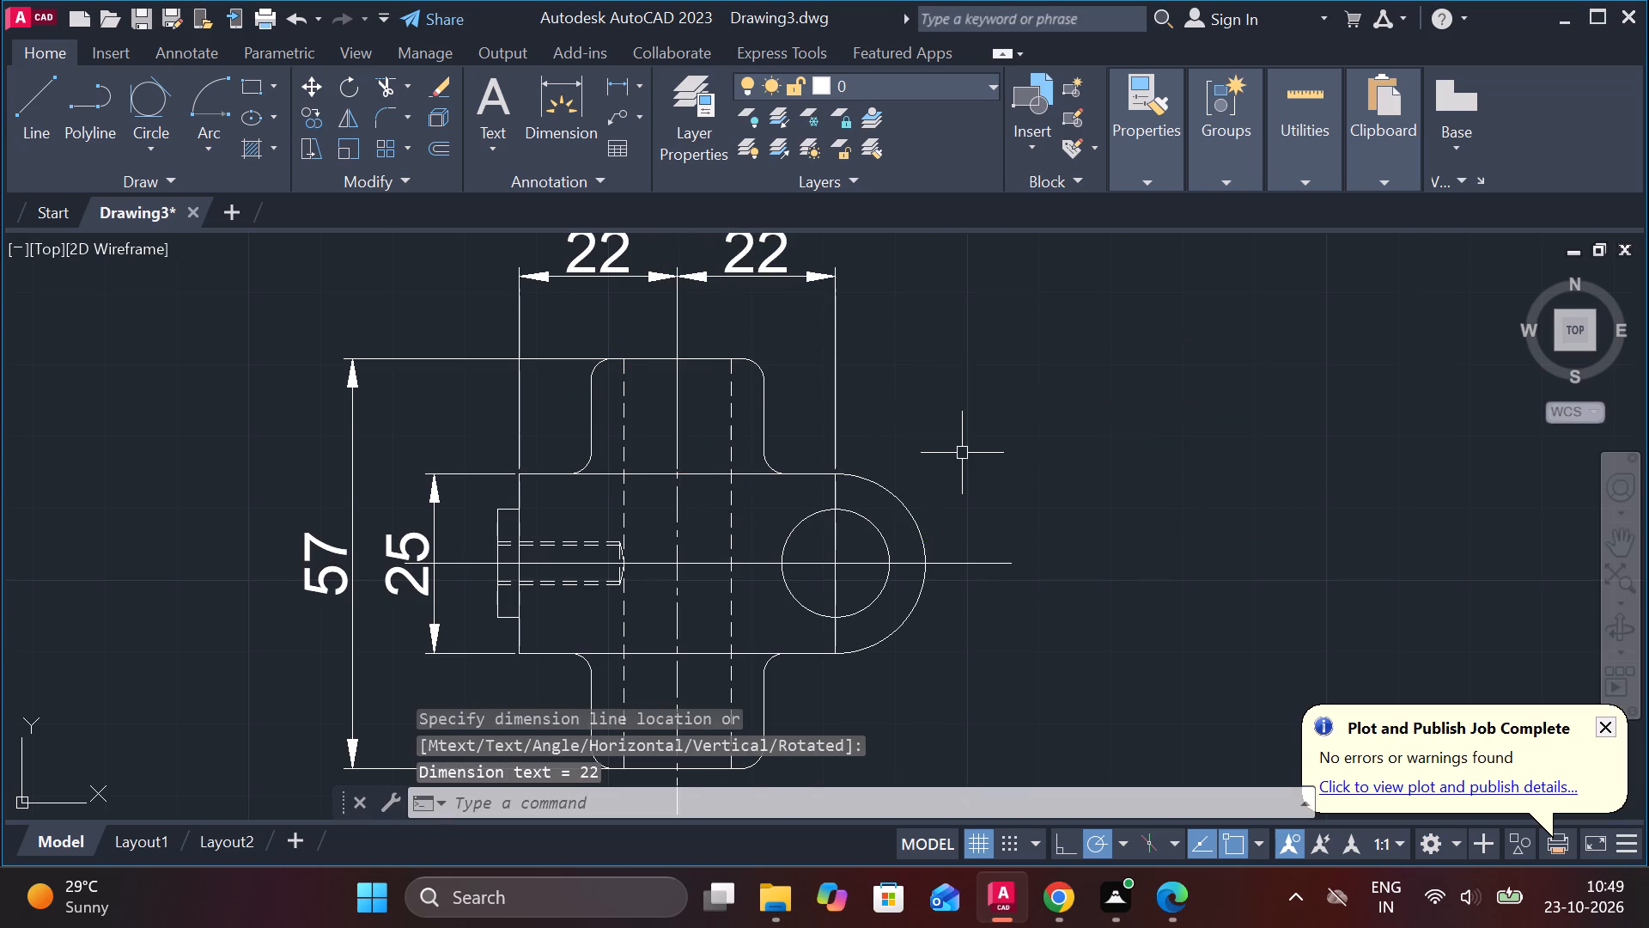
# Dimension the horizontal thickness of the small collar at the lower view's left end, placing it above the view.
pyautogui.scroll(-1, 962, 454)
pyautogui.moveTo(962, 497); pyautogui.dragTo(862, 427, button='middle')
pyautogui.moveTo(868, 504); pyautogui.dragTo(890, 339, button='middle')
pyautogui.moveTo(867, 590); pyautogui.dragTo(839, 565, button='middle')
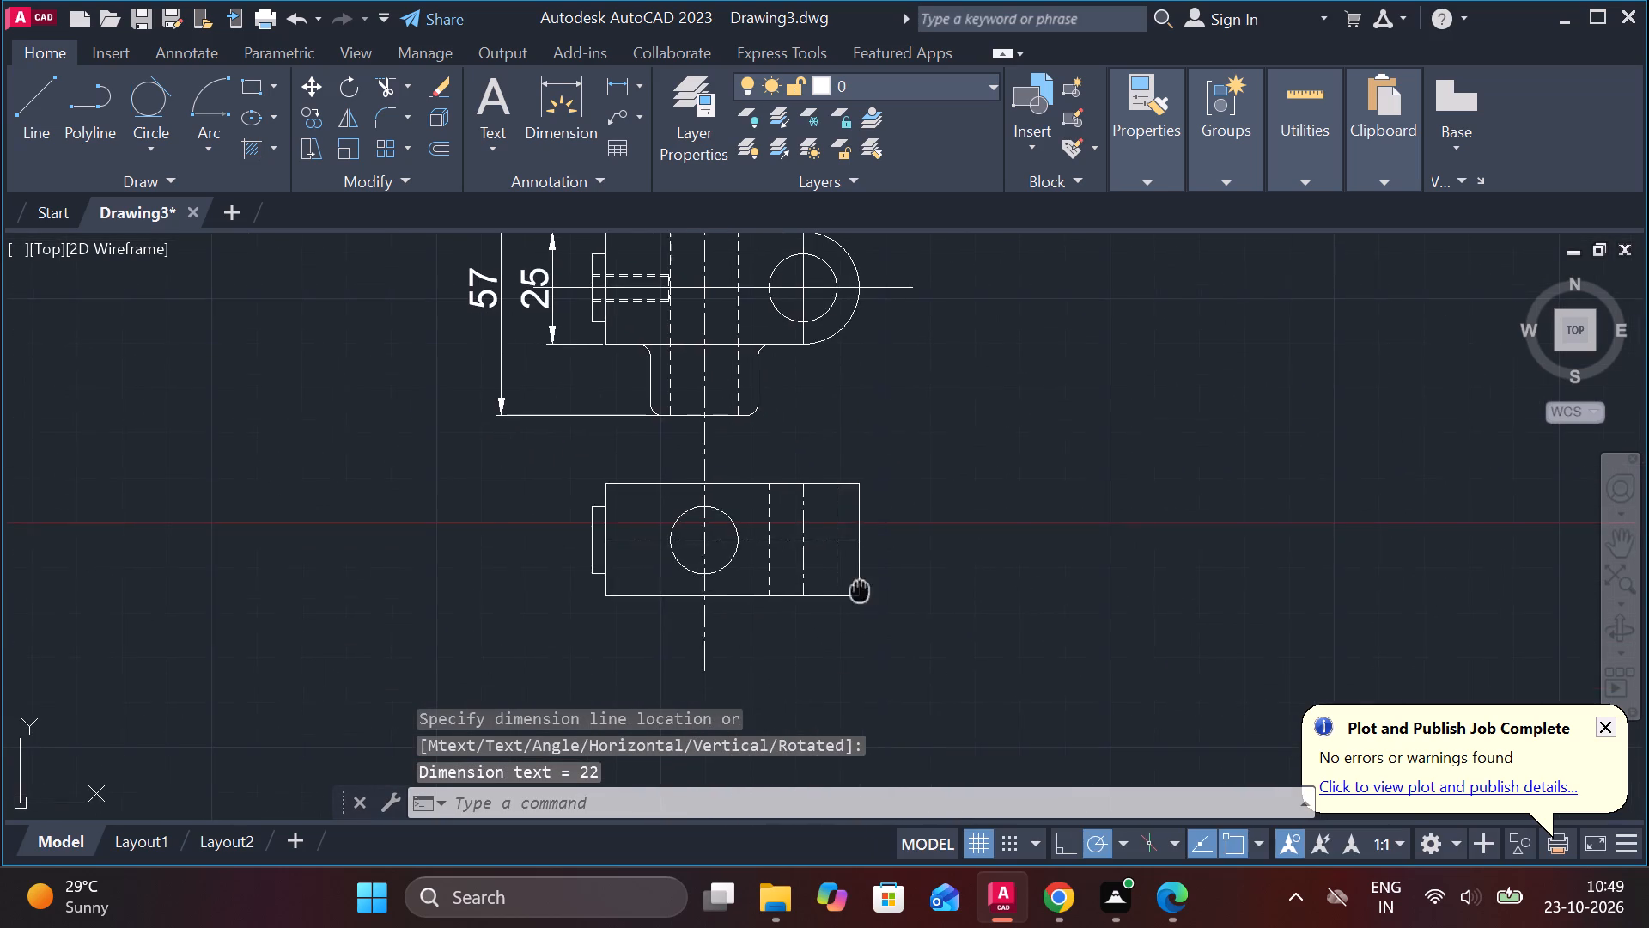
pyautogui.moveTo(839, 565); pyautogui.dragTo(806, 481, button='middle')
pyautogui.scroll(1, 604, 537)
pyautogui.press('space')
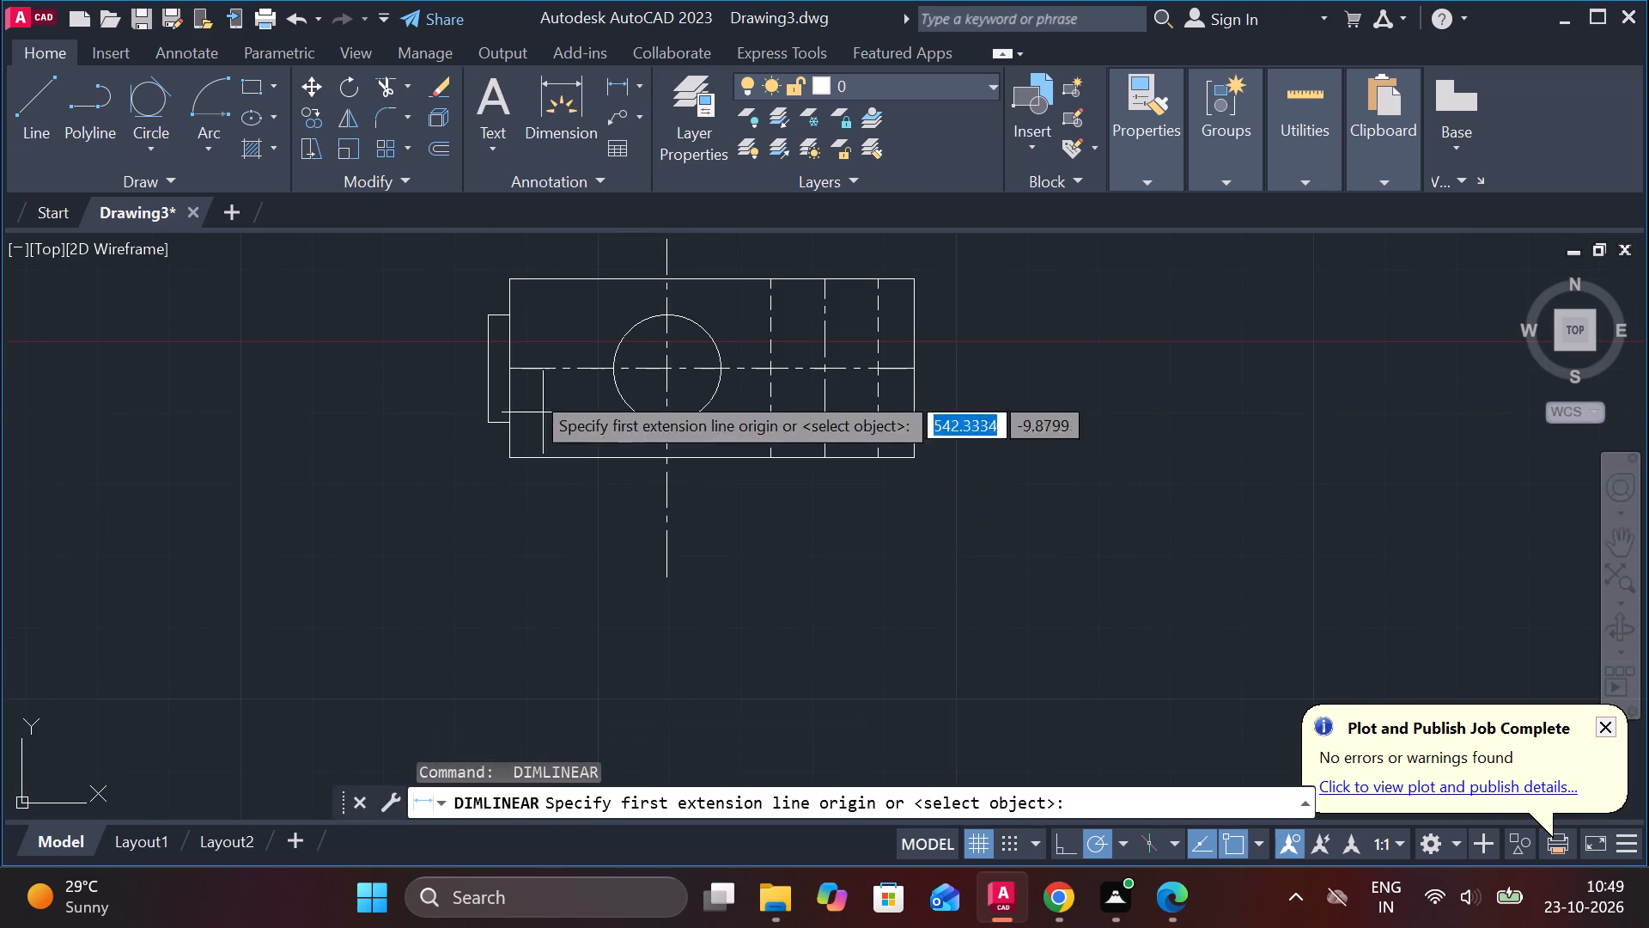
pyautogui.moveTo(509, 319); pyautogui.dragTo(564, 404, button='middle')
pyautogui.scroll(2, 472, 381)
pyautogui.click(645, 424)
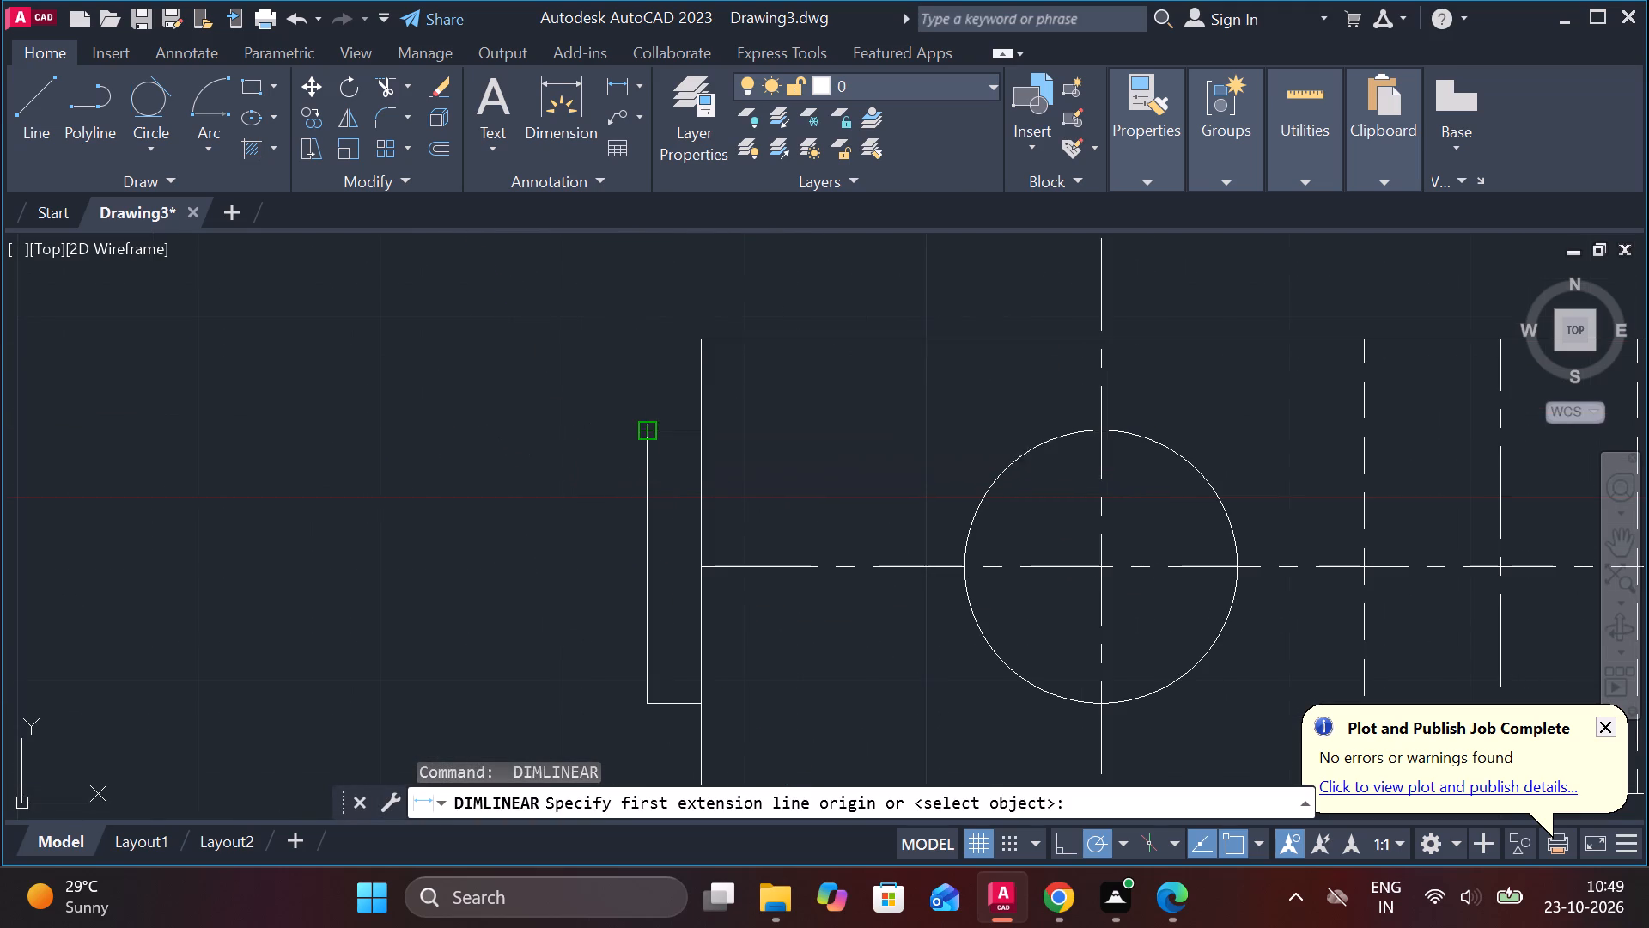
pyautogui.click(701, 425)
pyautogui.scroll(-2, 700, 287)
pyautogui.moveTo(699, 306); pyautogui.dragTo(697, 313, button='middle')
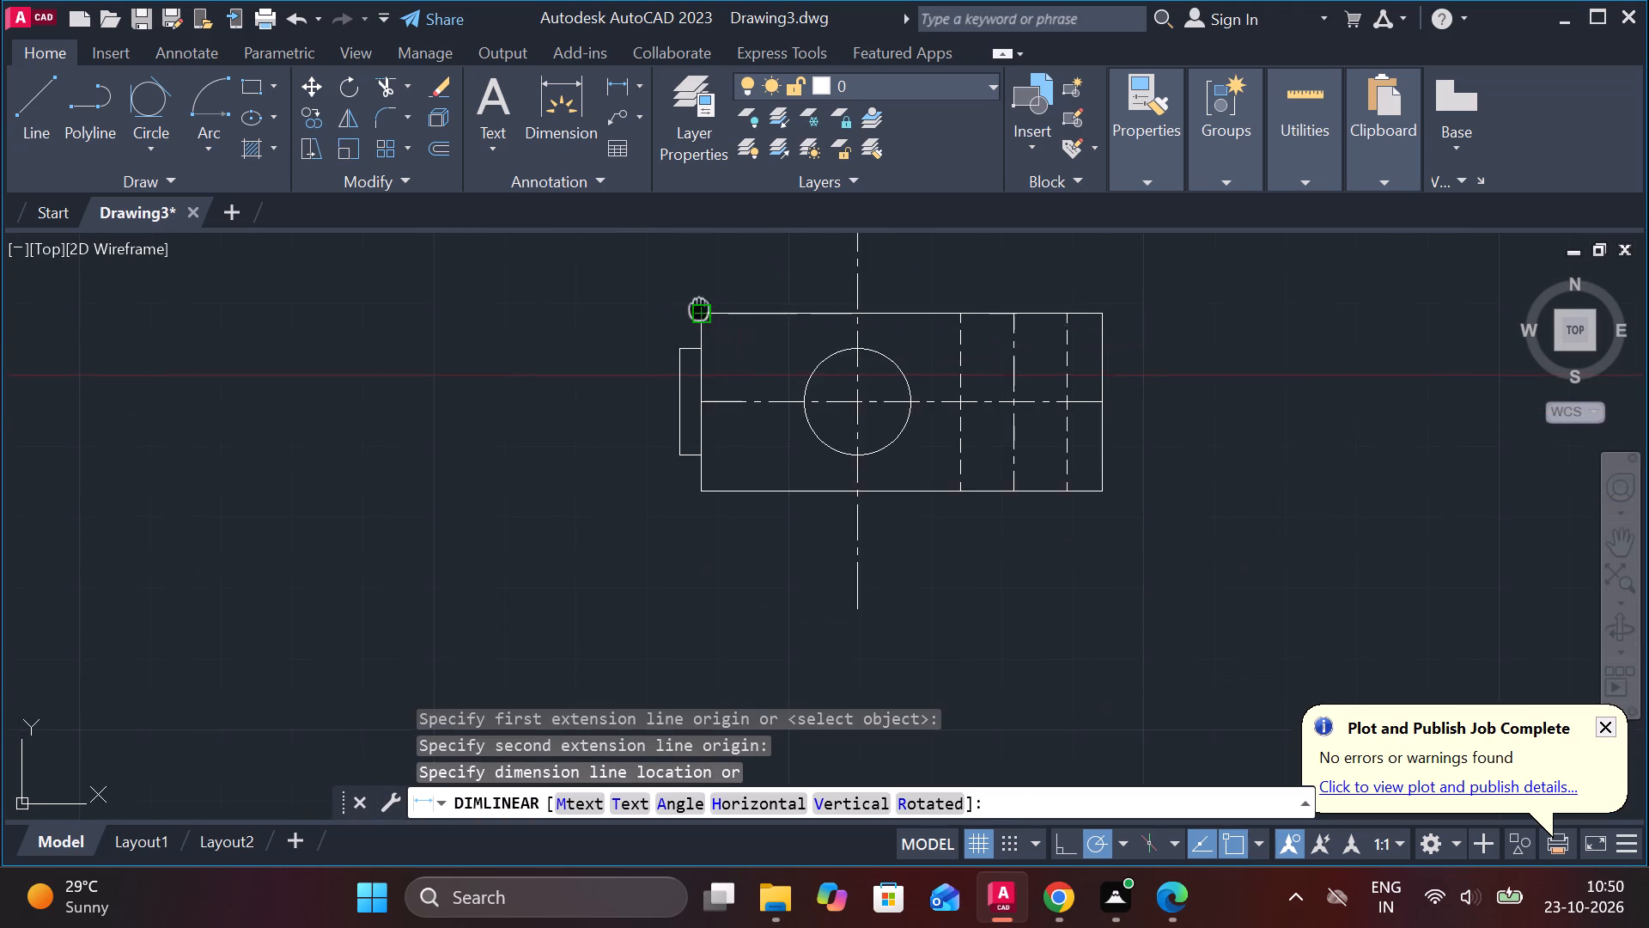
pyautogui.moveTo(697, 313); pyautogui.dragTo(645, 443, button='middle')
pyautogui.click(641, 416)
# Dimension the small collar's height in the lower view, placing it left of the collar.
pyautogui.moveTo(685, 529); pyautogui.dragTo(688, 490, button='middle')
pyautogui.press('space')
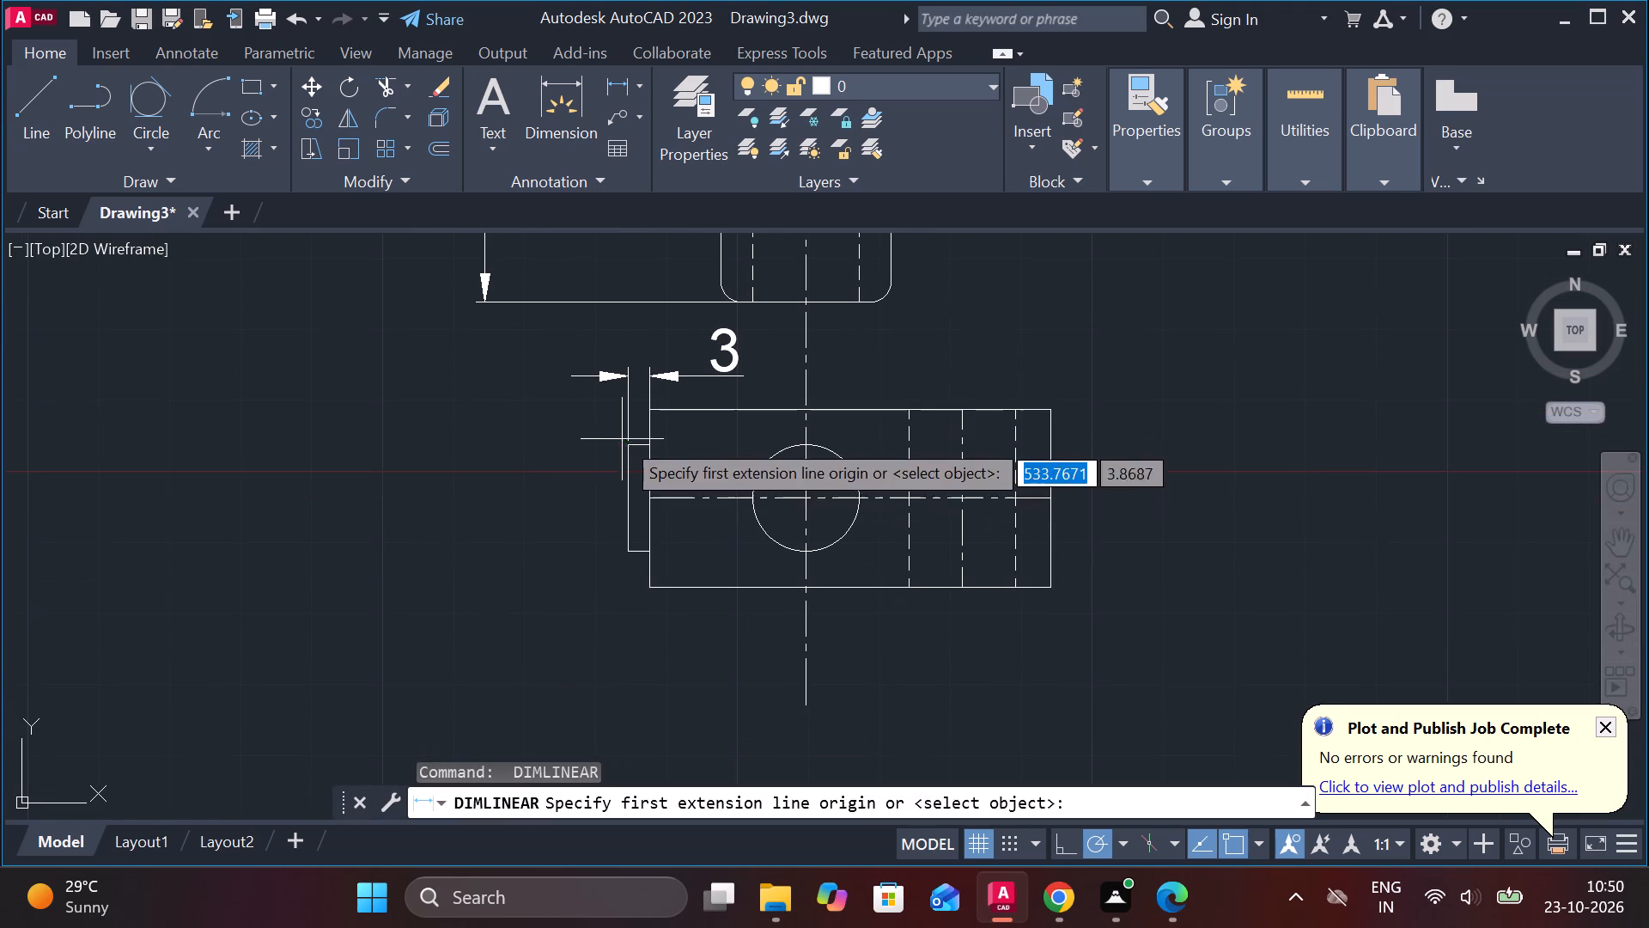
pyautogui.click(622, 437)
pyautogui.click(625, 559)
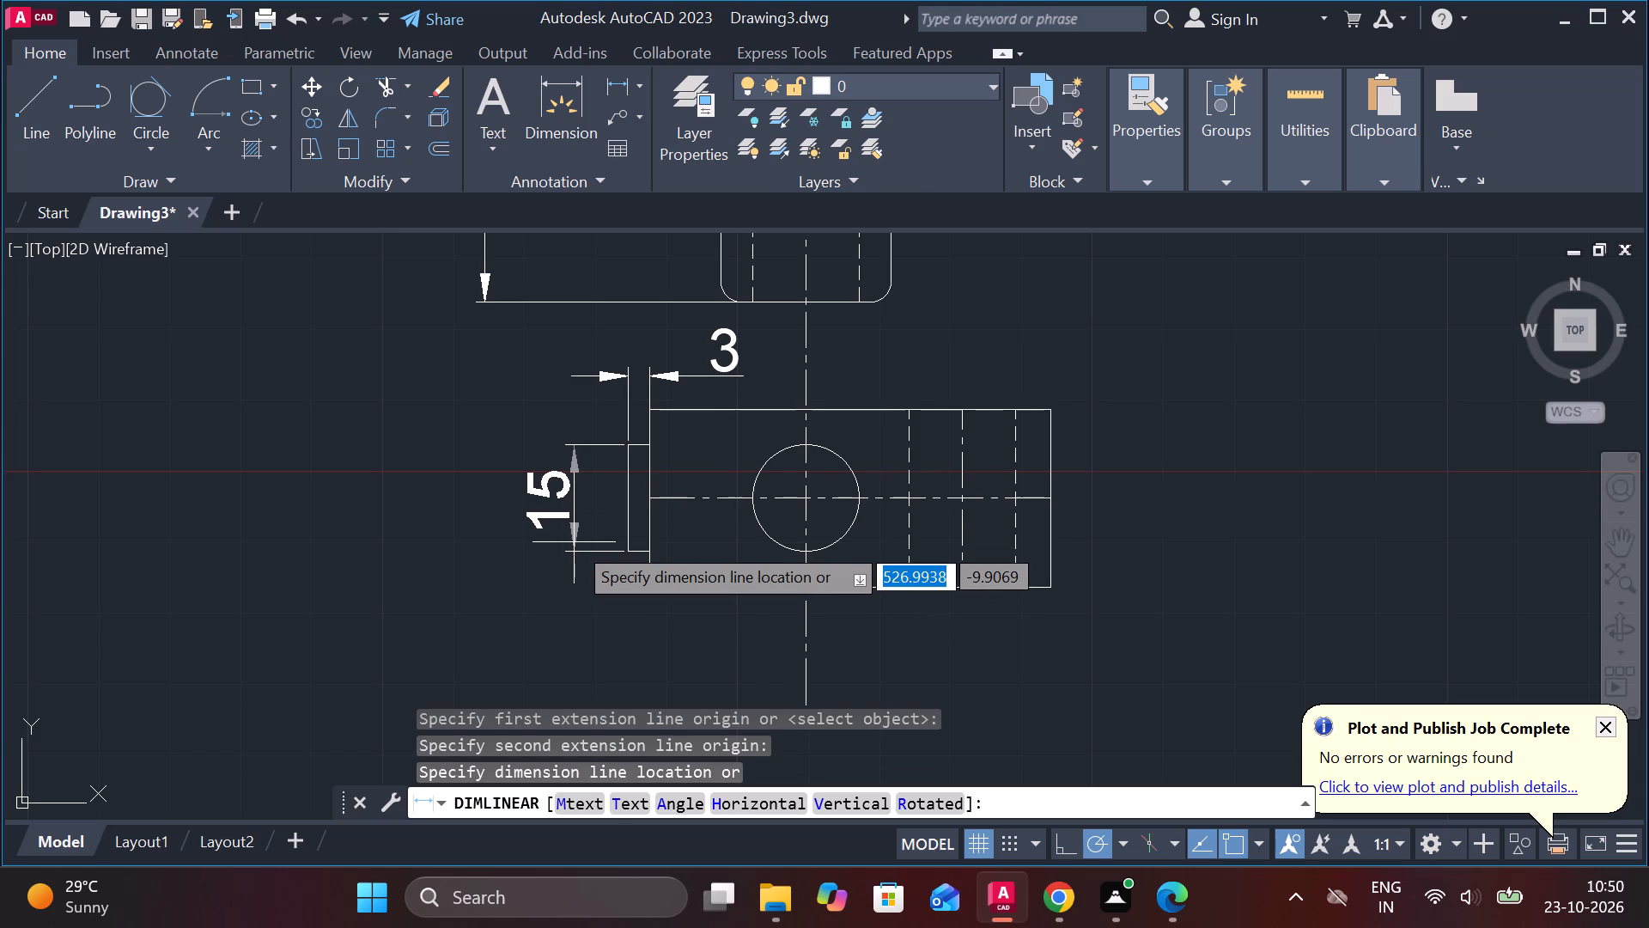
pyautogui.click(574, 542)
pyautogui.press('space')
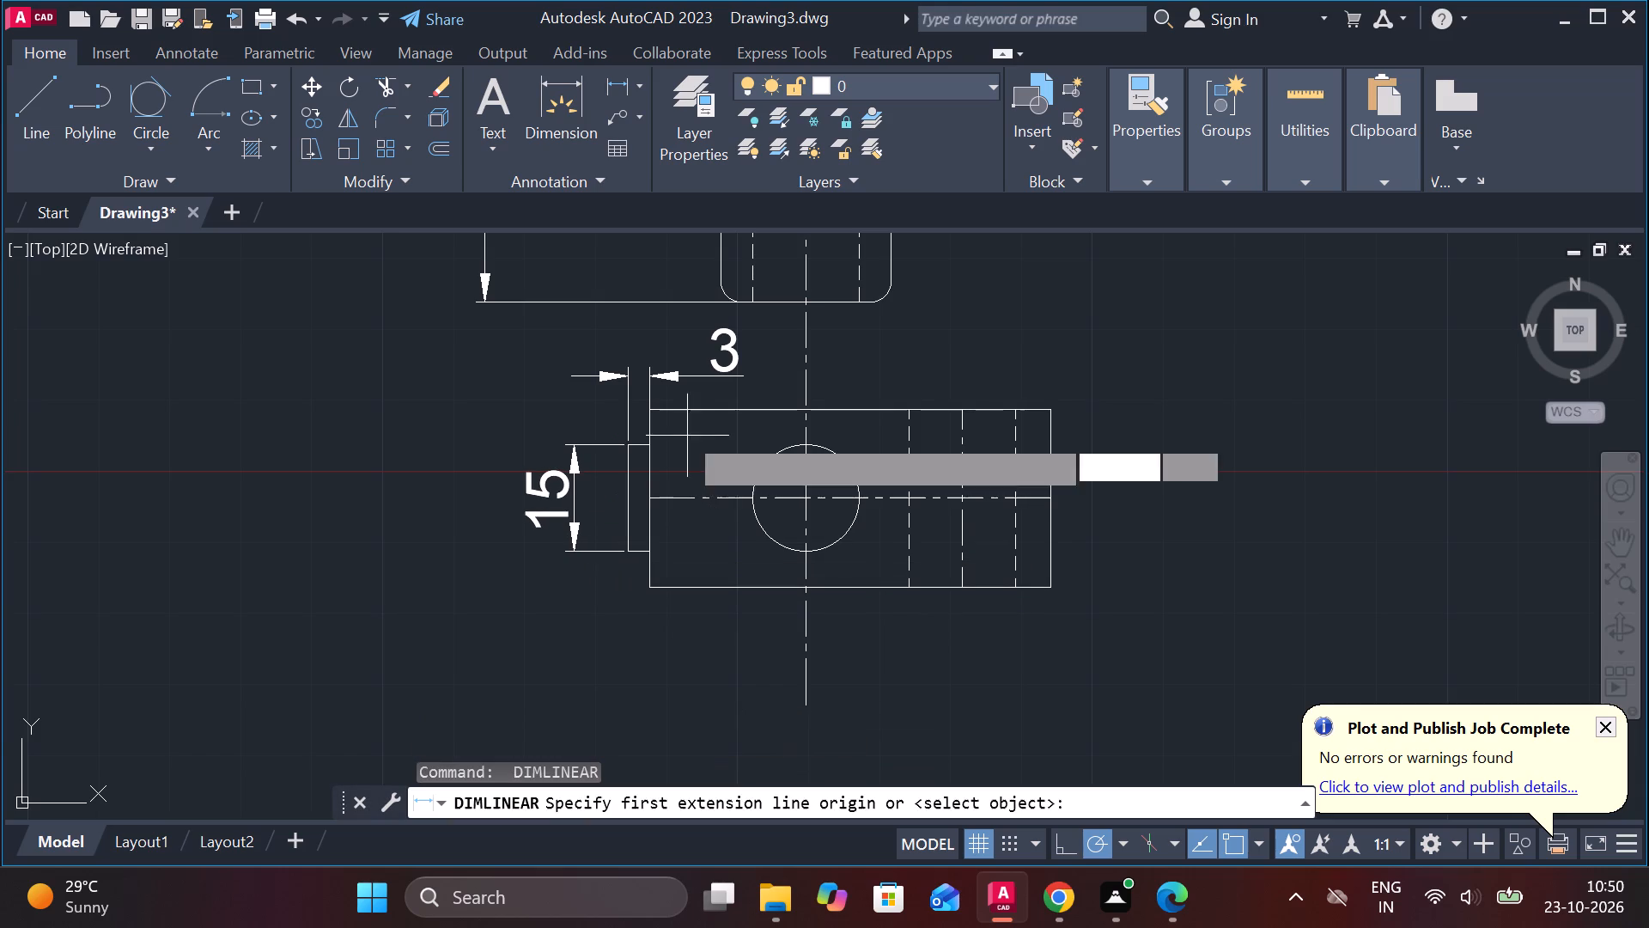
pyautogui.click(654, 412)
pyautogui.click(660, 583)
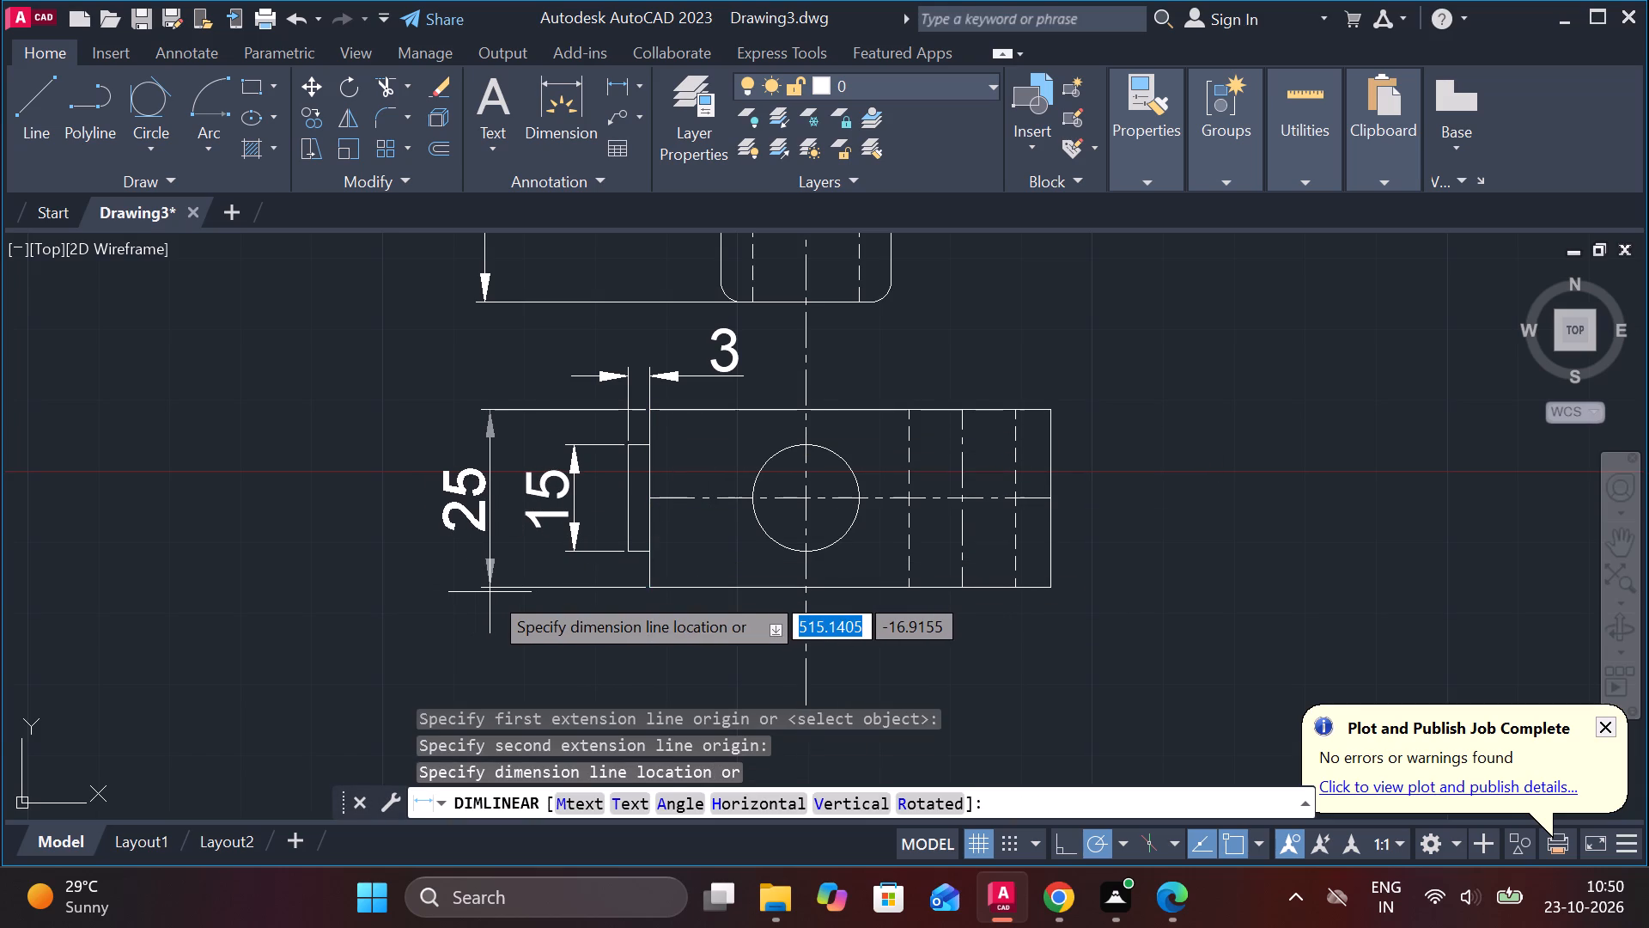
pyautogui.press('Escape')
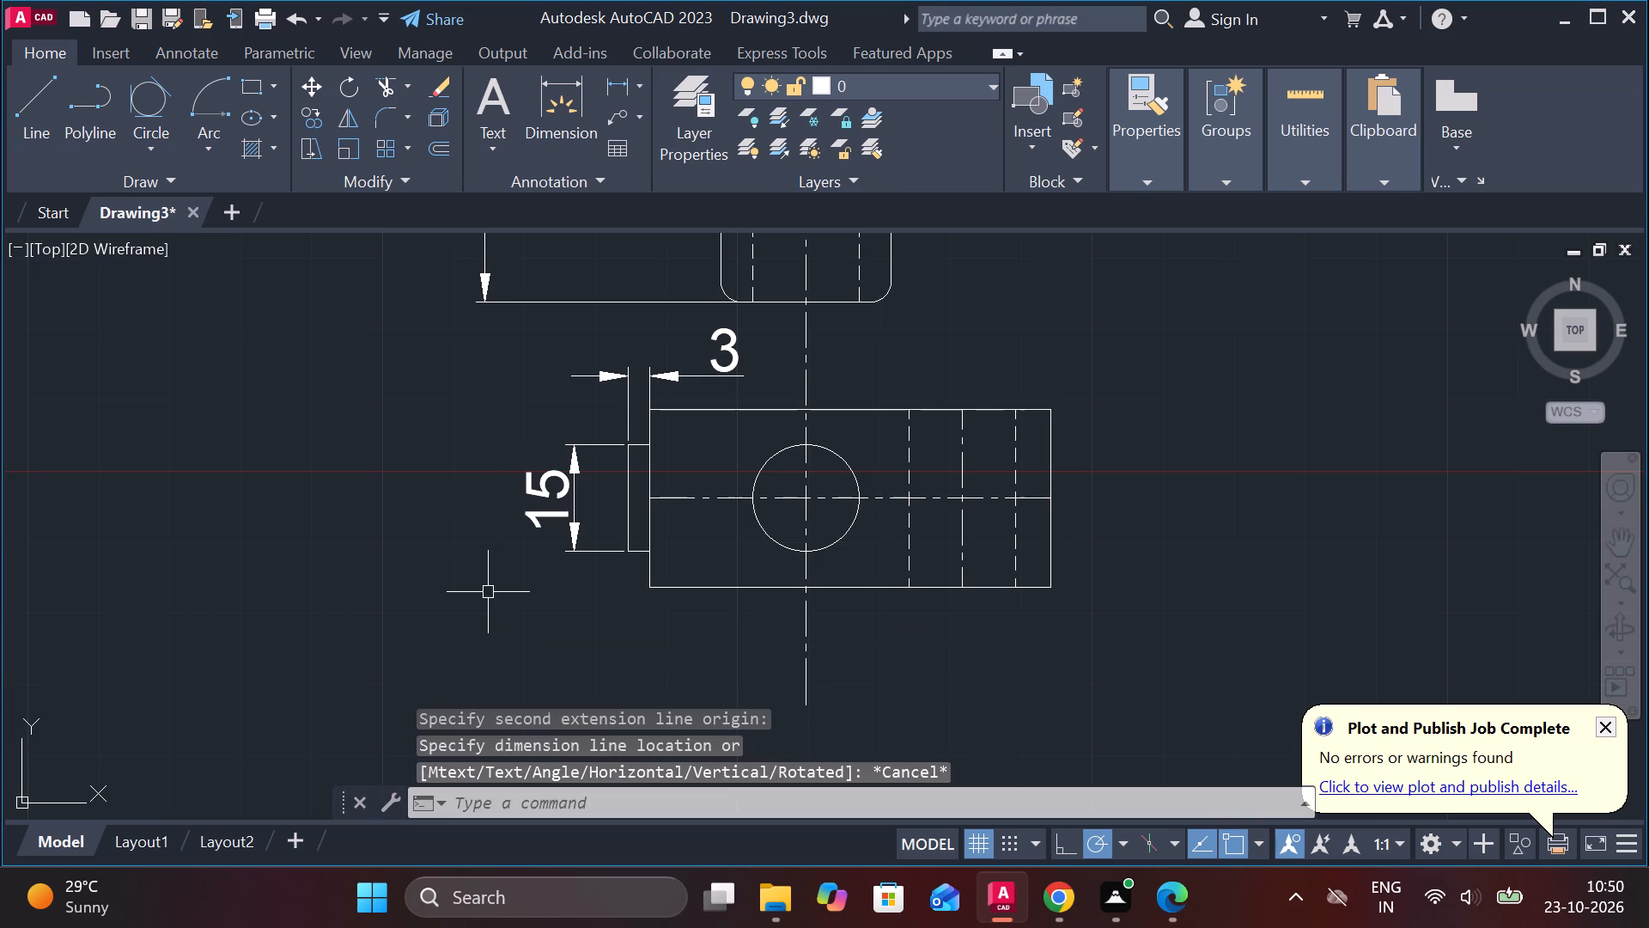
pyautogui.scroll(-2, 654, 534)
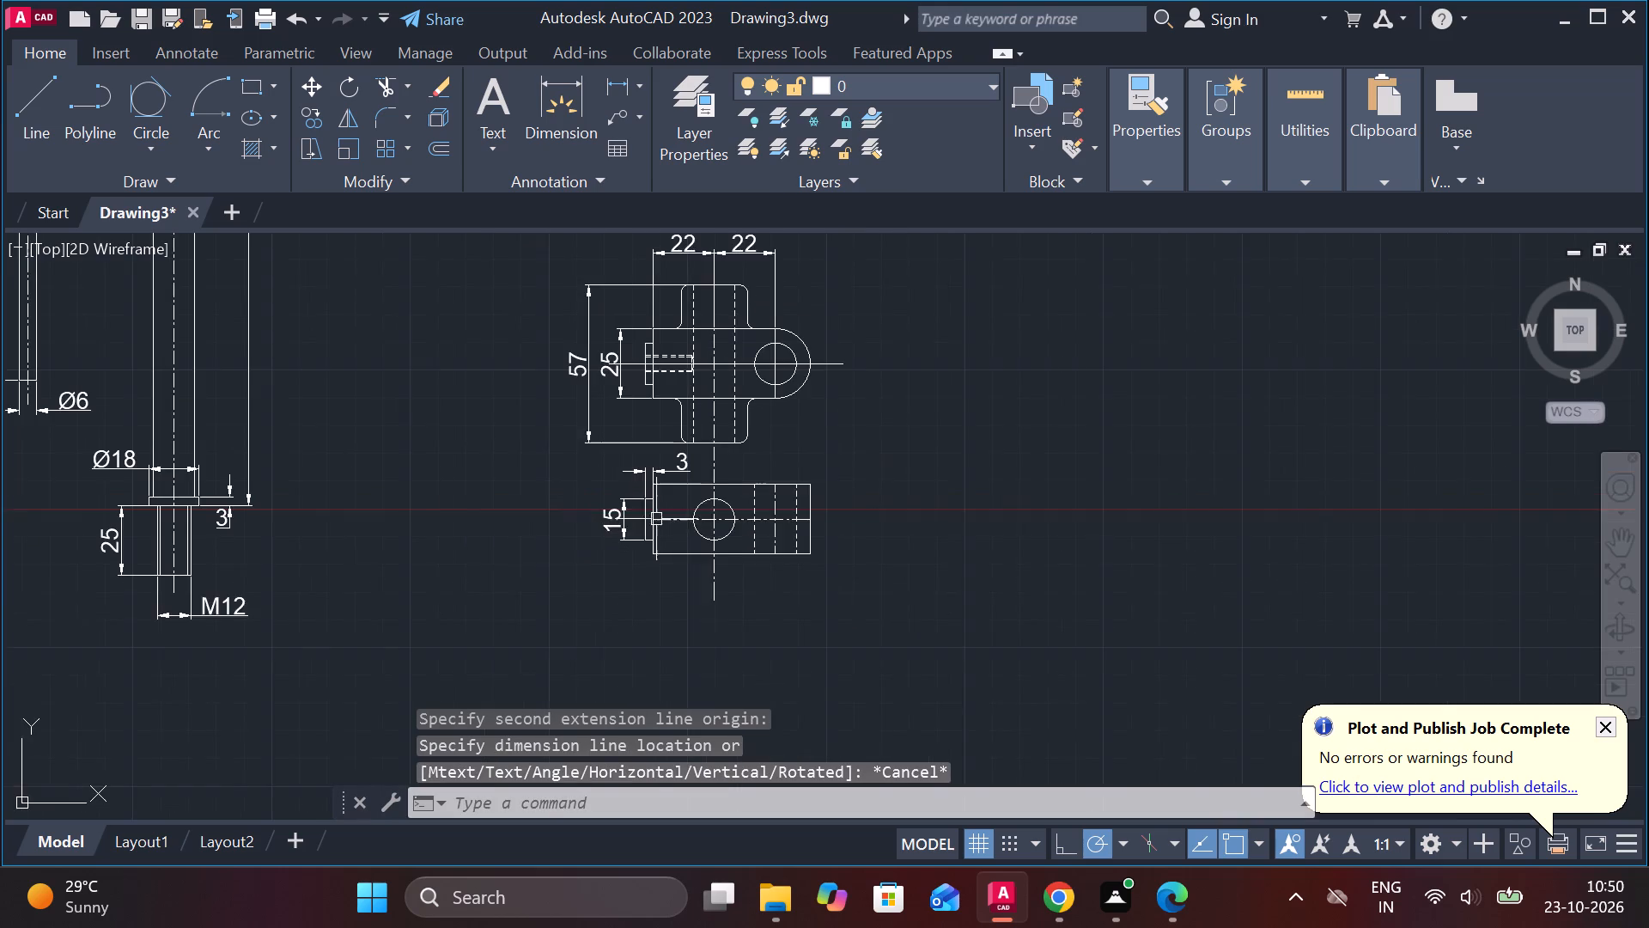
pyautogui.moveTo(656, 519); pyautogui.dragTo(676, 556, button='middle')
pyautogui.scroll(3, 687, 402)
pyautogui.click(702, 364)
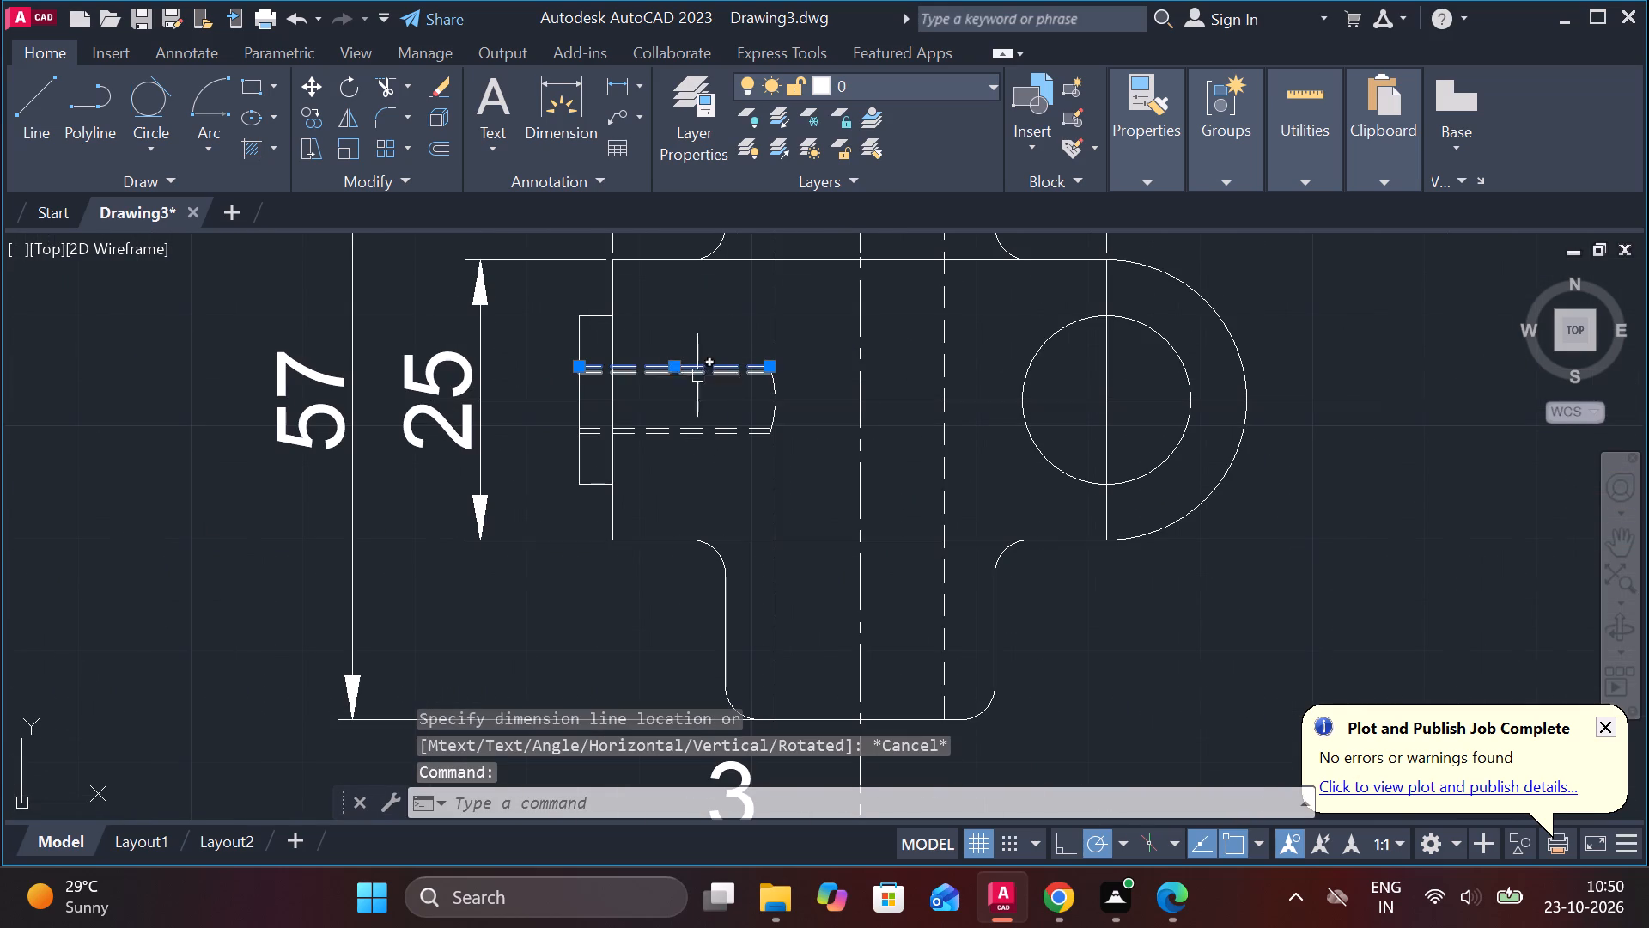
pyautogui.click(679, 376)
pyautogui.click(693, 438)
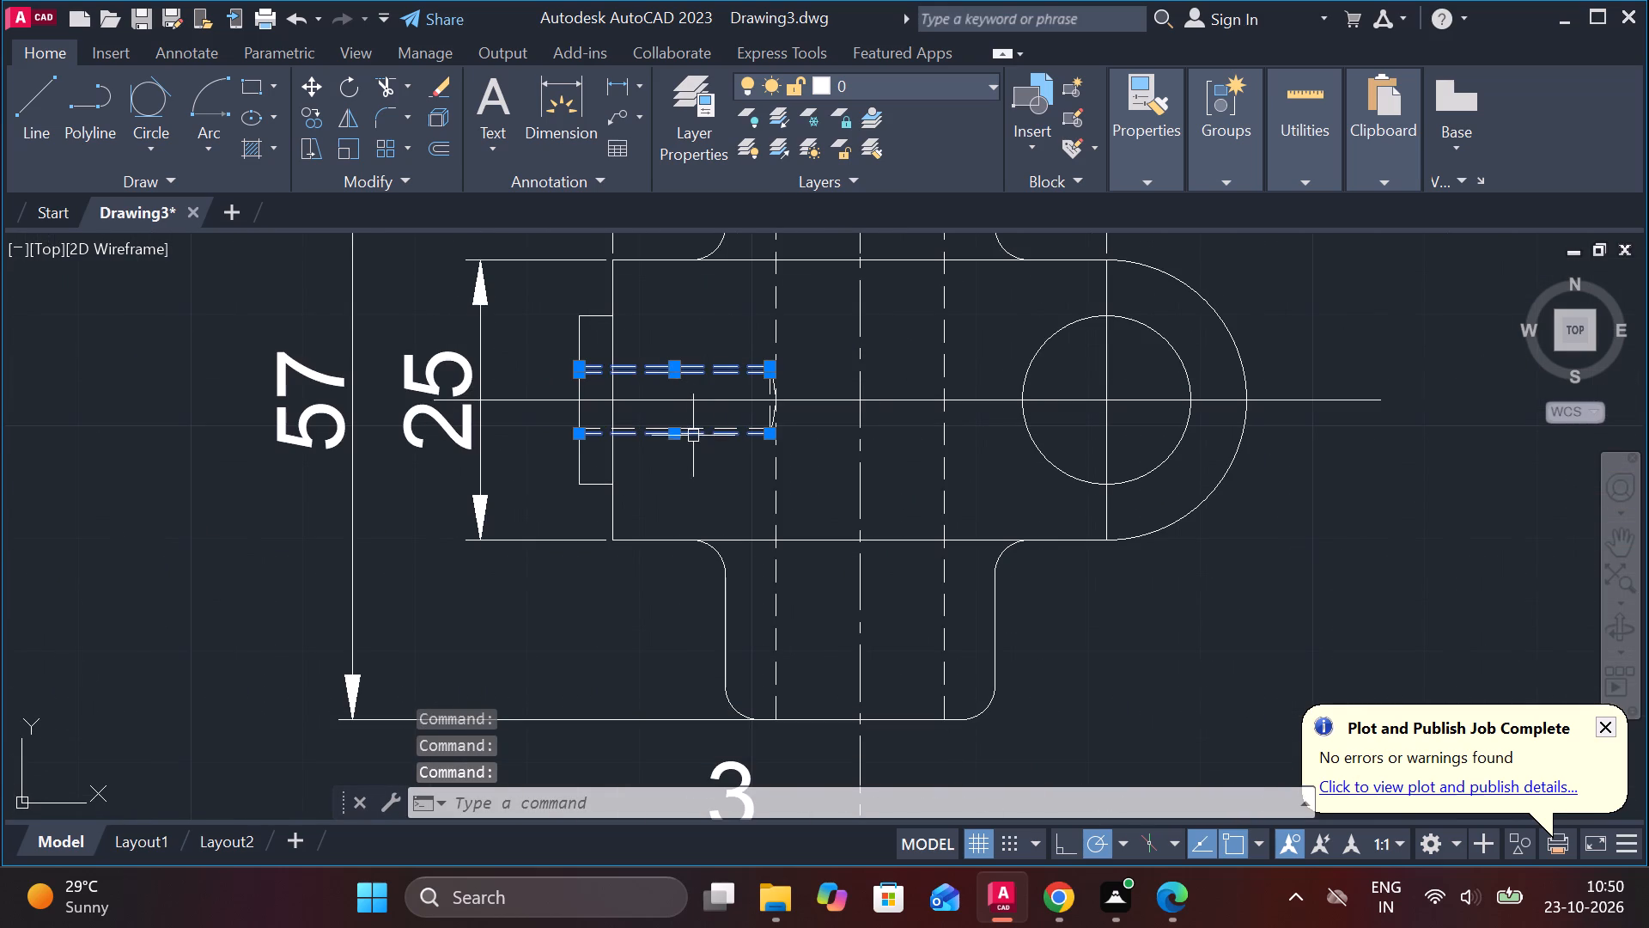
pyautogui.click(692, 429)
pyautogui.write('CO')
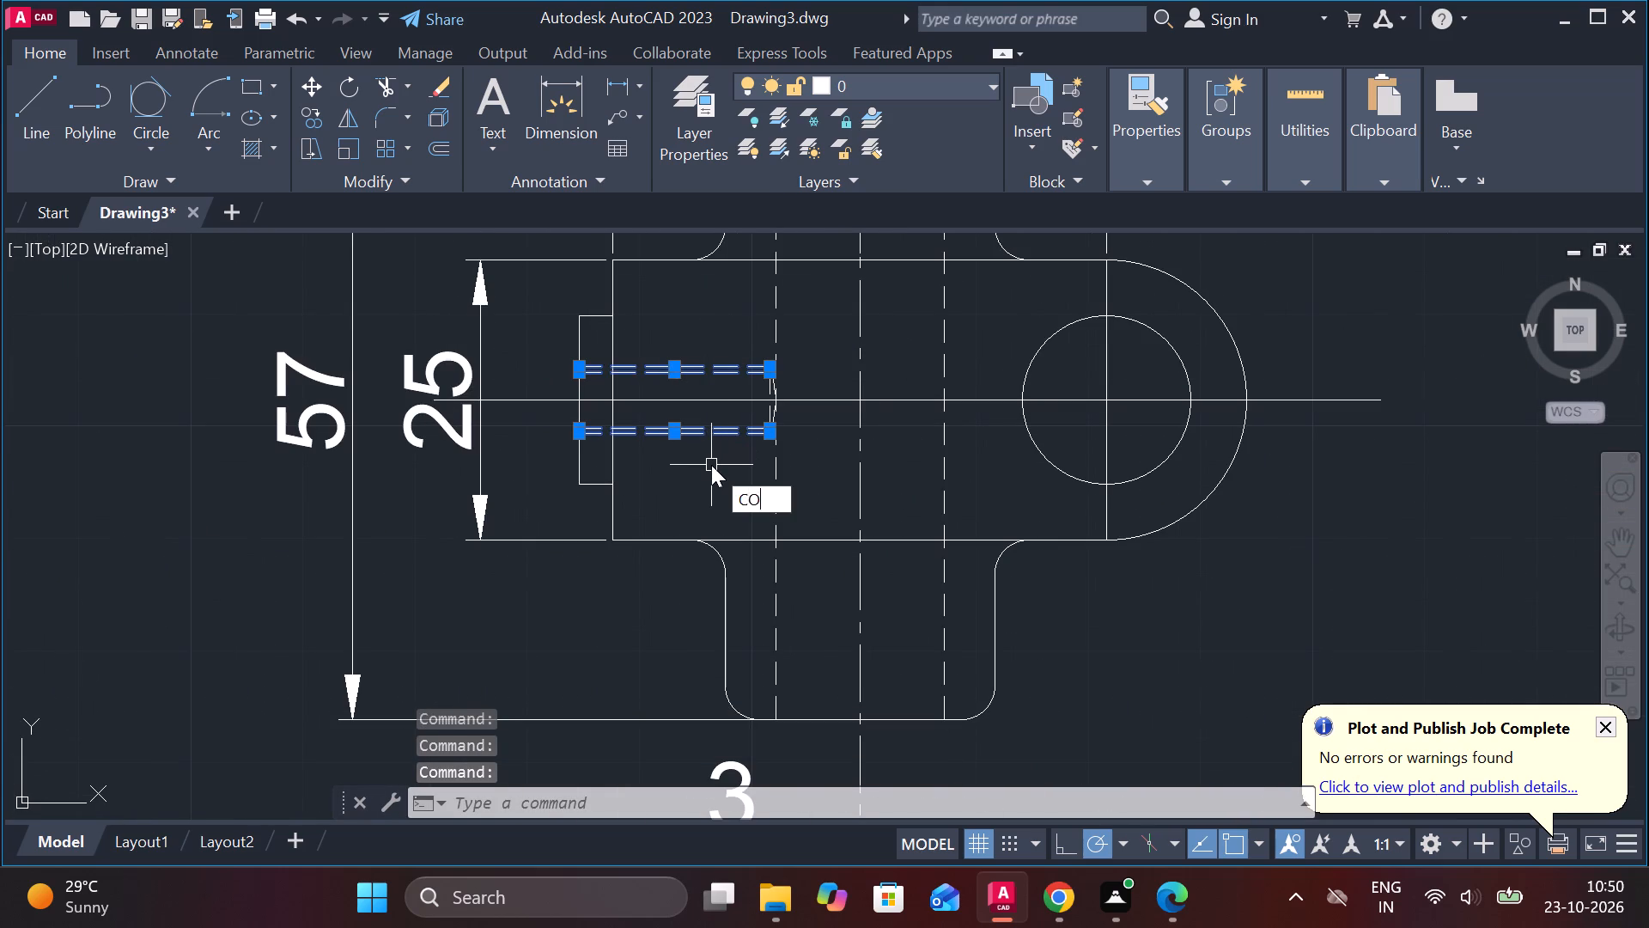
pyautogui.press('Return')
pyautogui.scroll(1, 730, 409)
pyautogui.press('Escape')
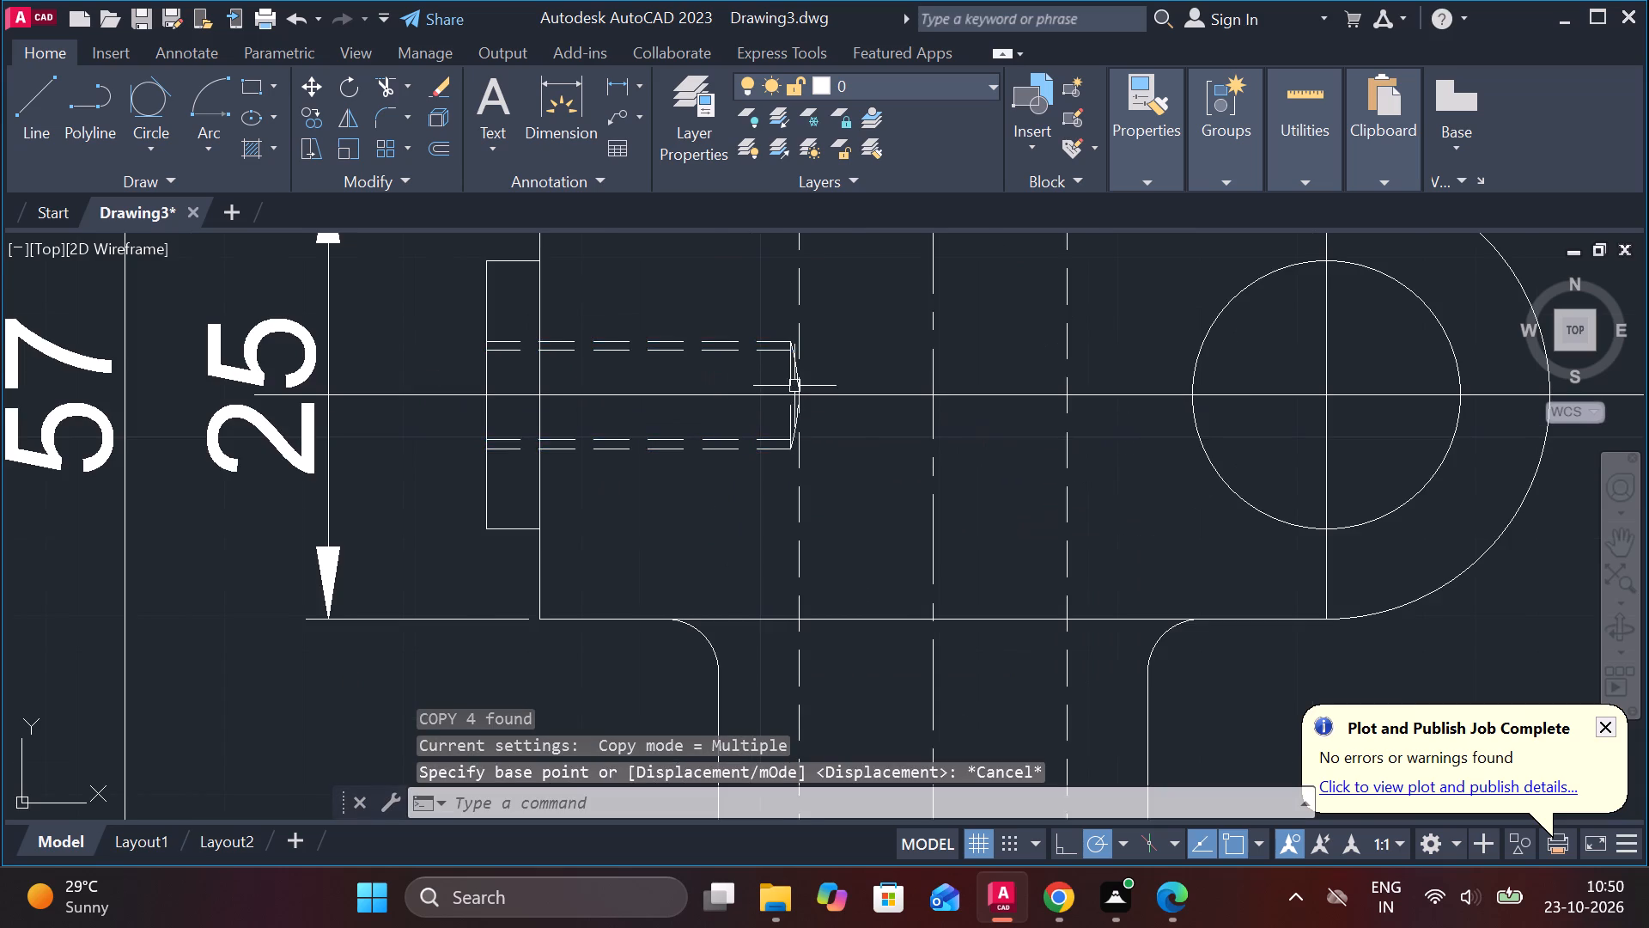
# Copy the dashed blind-hole lines and end arc from the upper view to the lower view, starting at the body's left face on the centre line.
pyautogui.scroll(2, 794, 386)
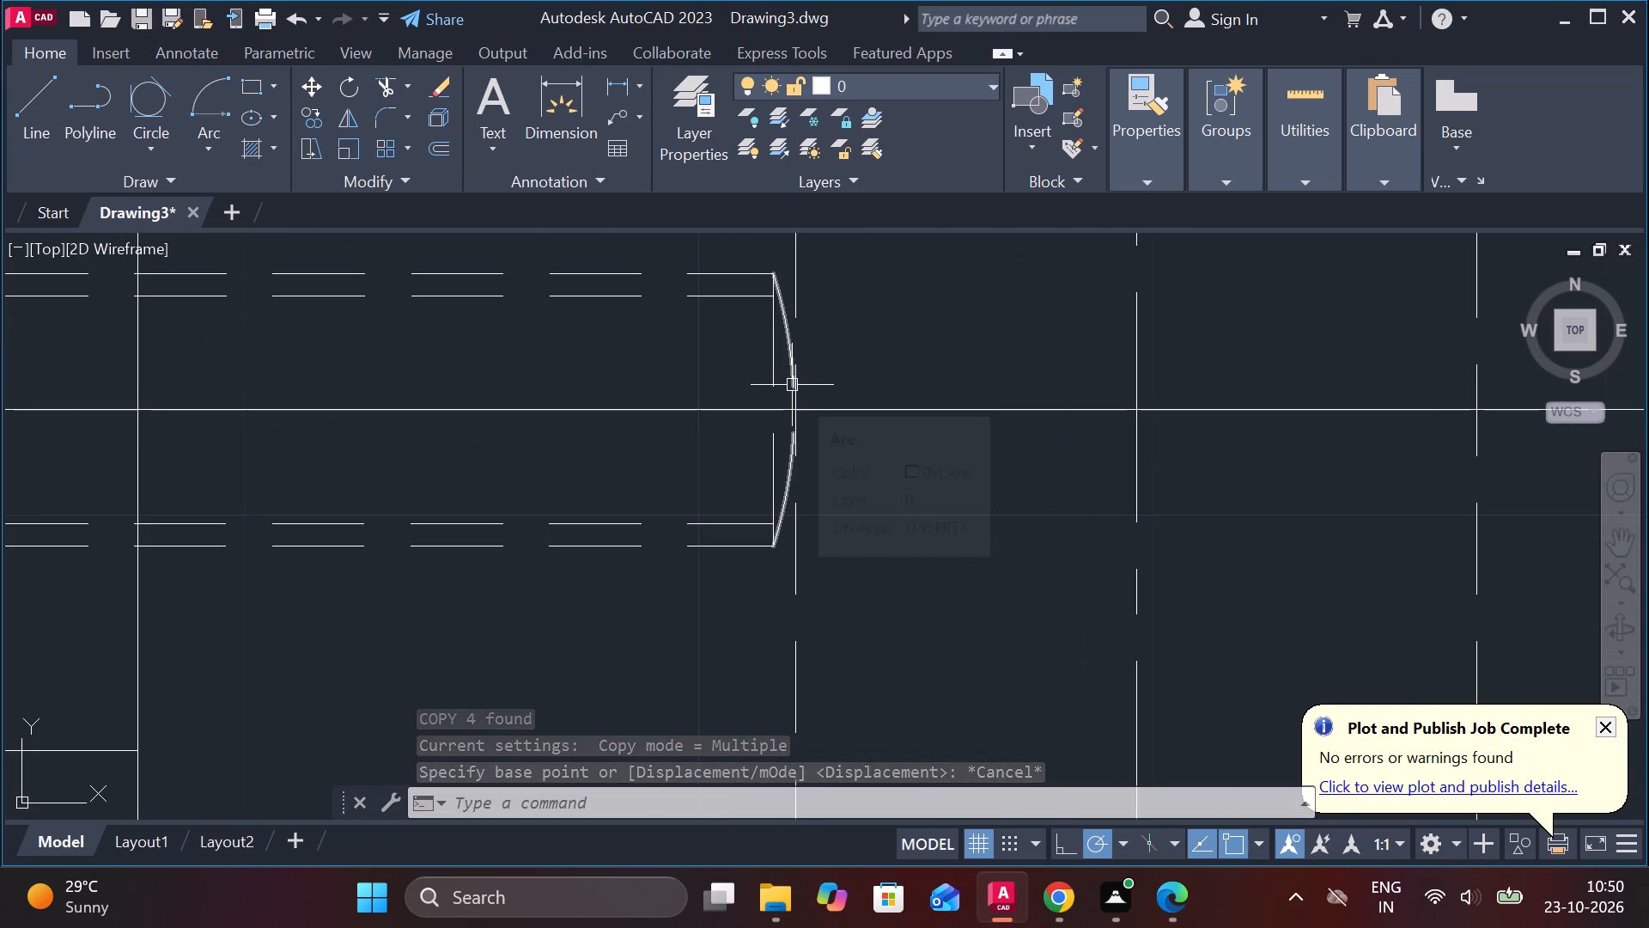
pyautogui.scroll(2, 742, 351)
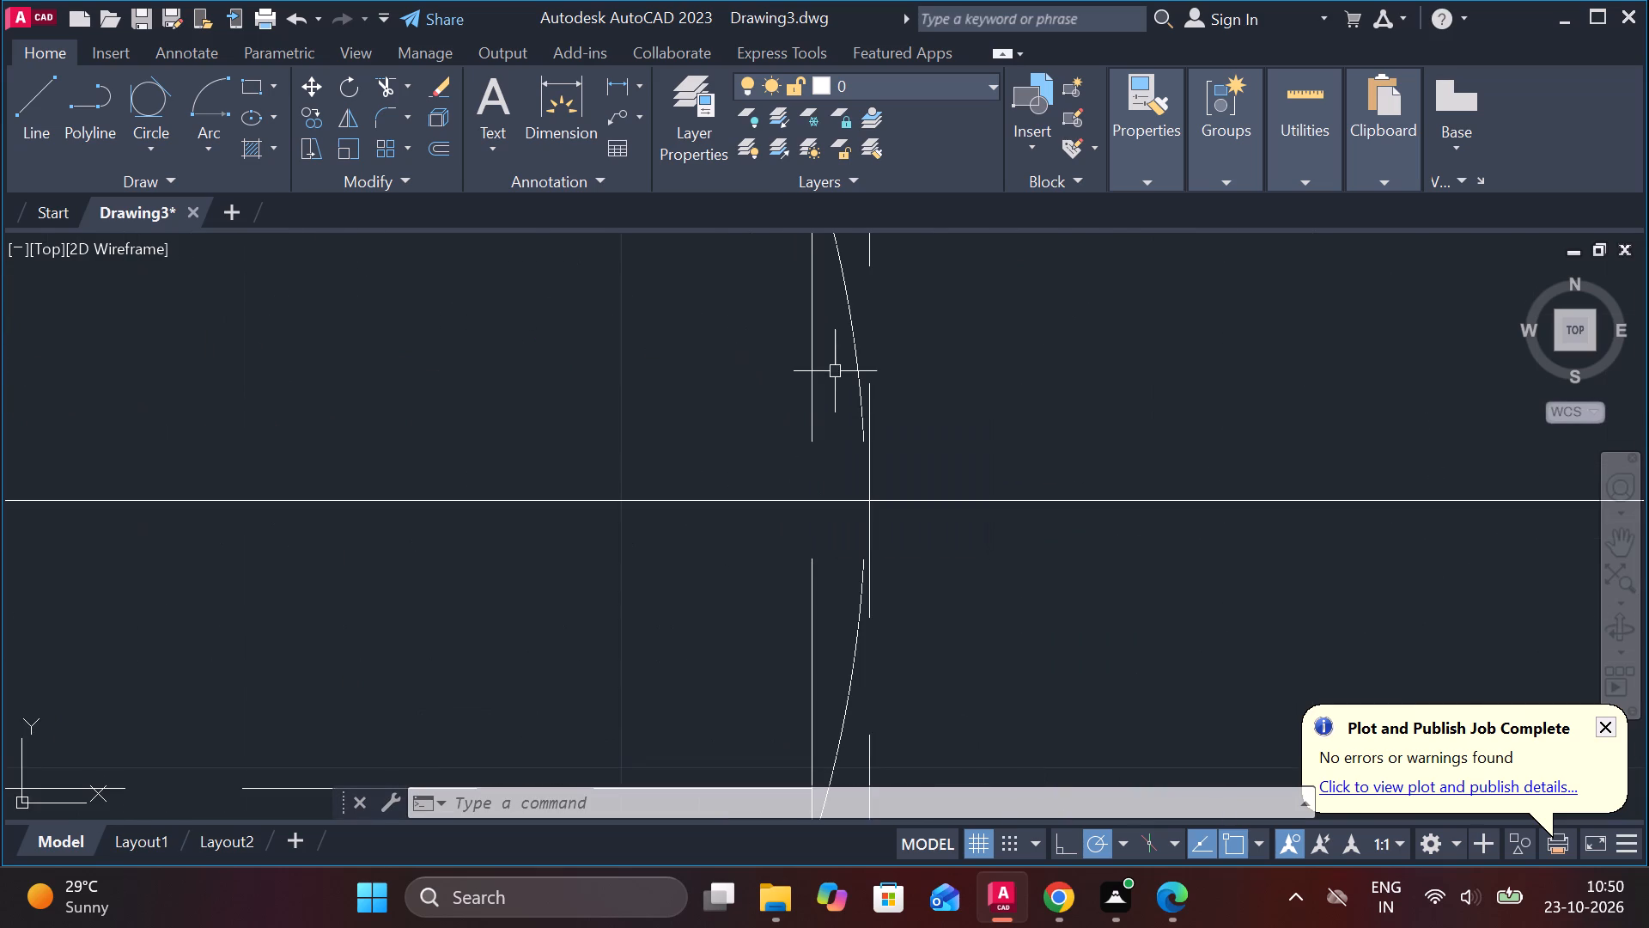
pyautogui.click(849, 325)
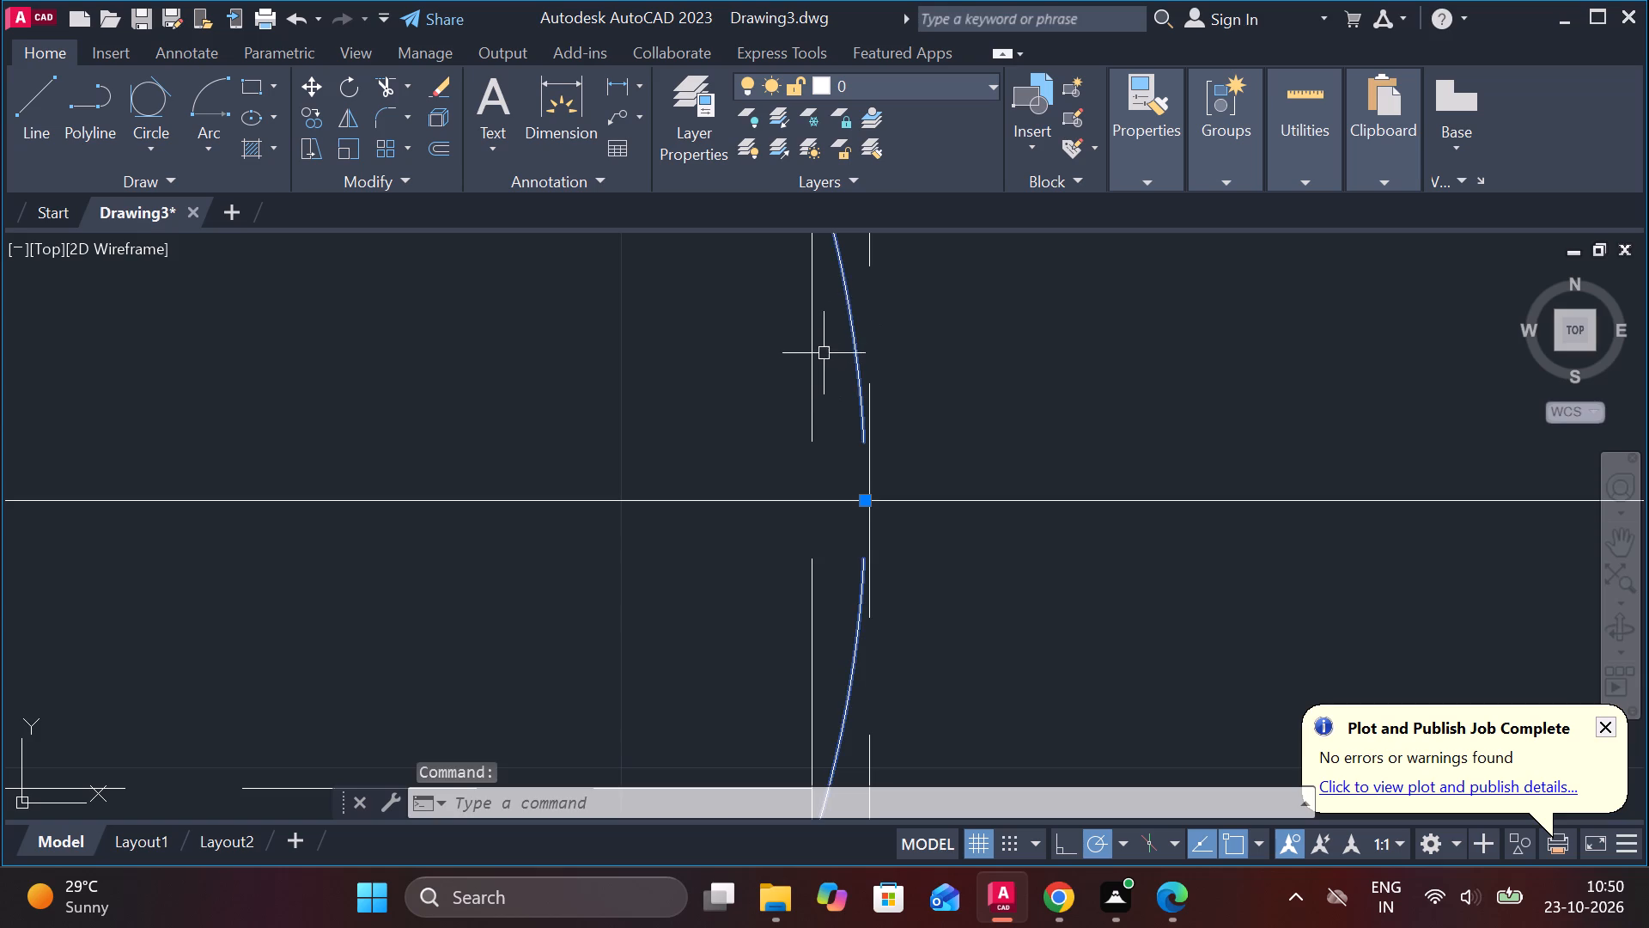
pyautogui.scroll(-1, 822, 358)
pyautogui.click(818, 361)
pyautogui.scroll(-2, 818, 361)
pyautogui.click(739, 512)
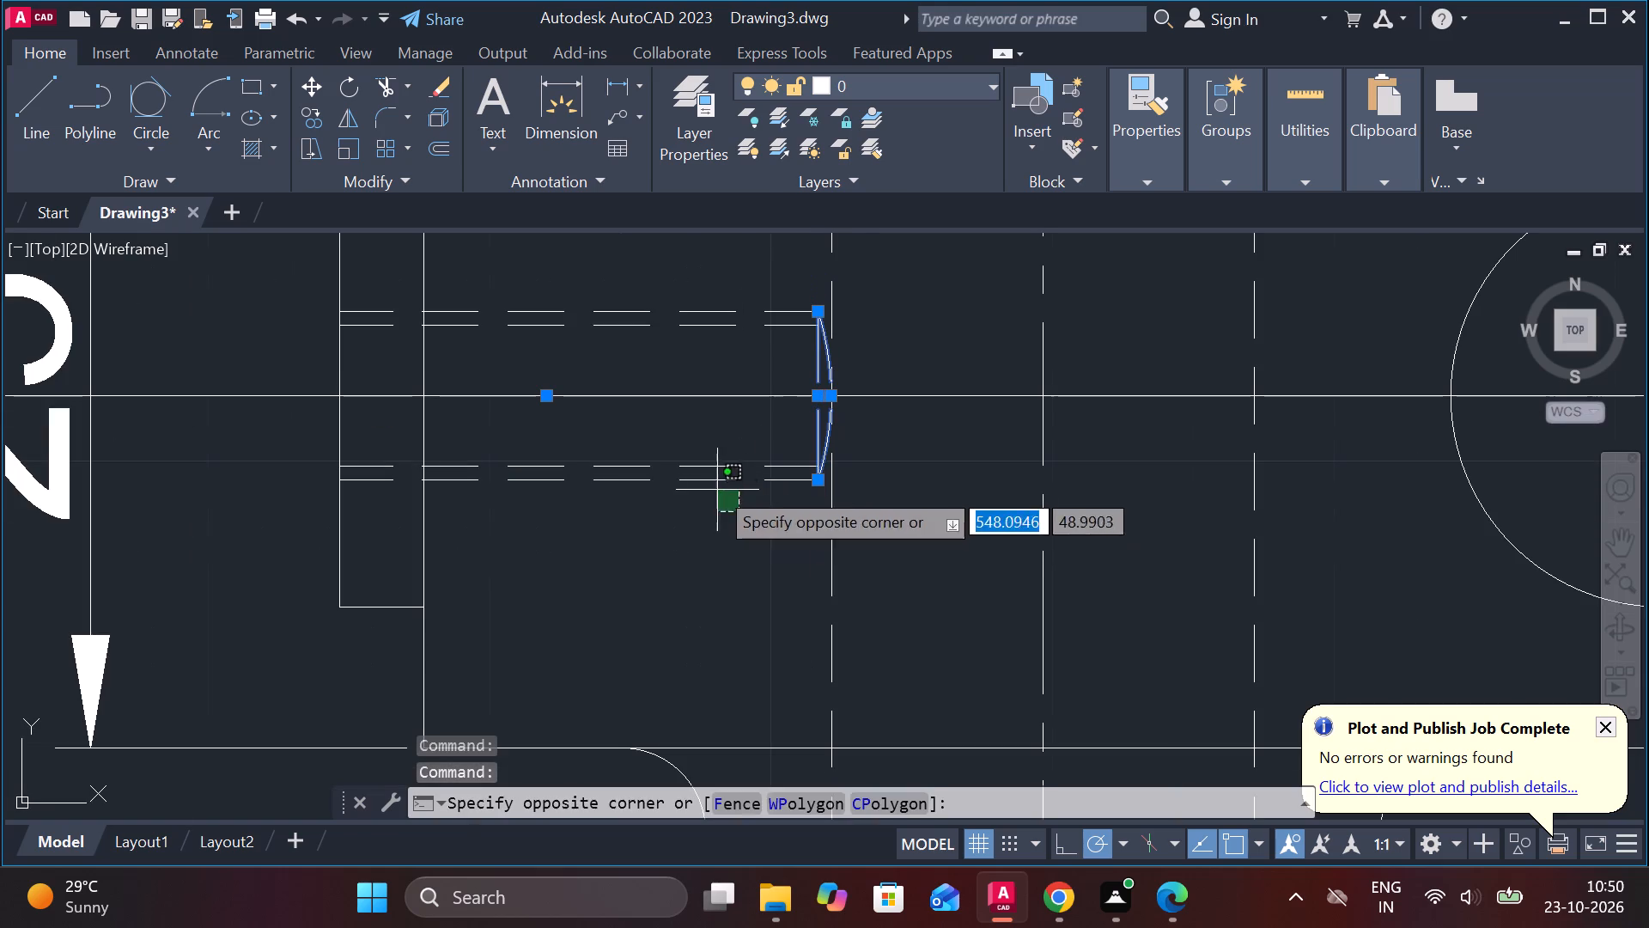
pyautogui.click(689, 464)
pyautogui.click(655, 328)
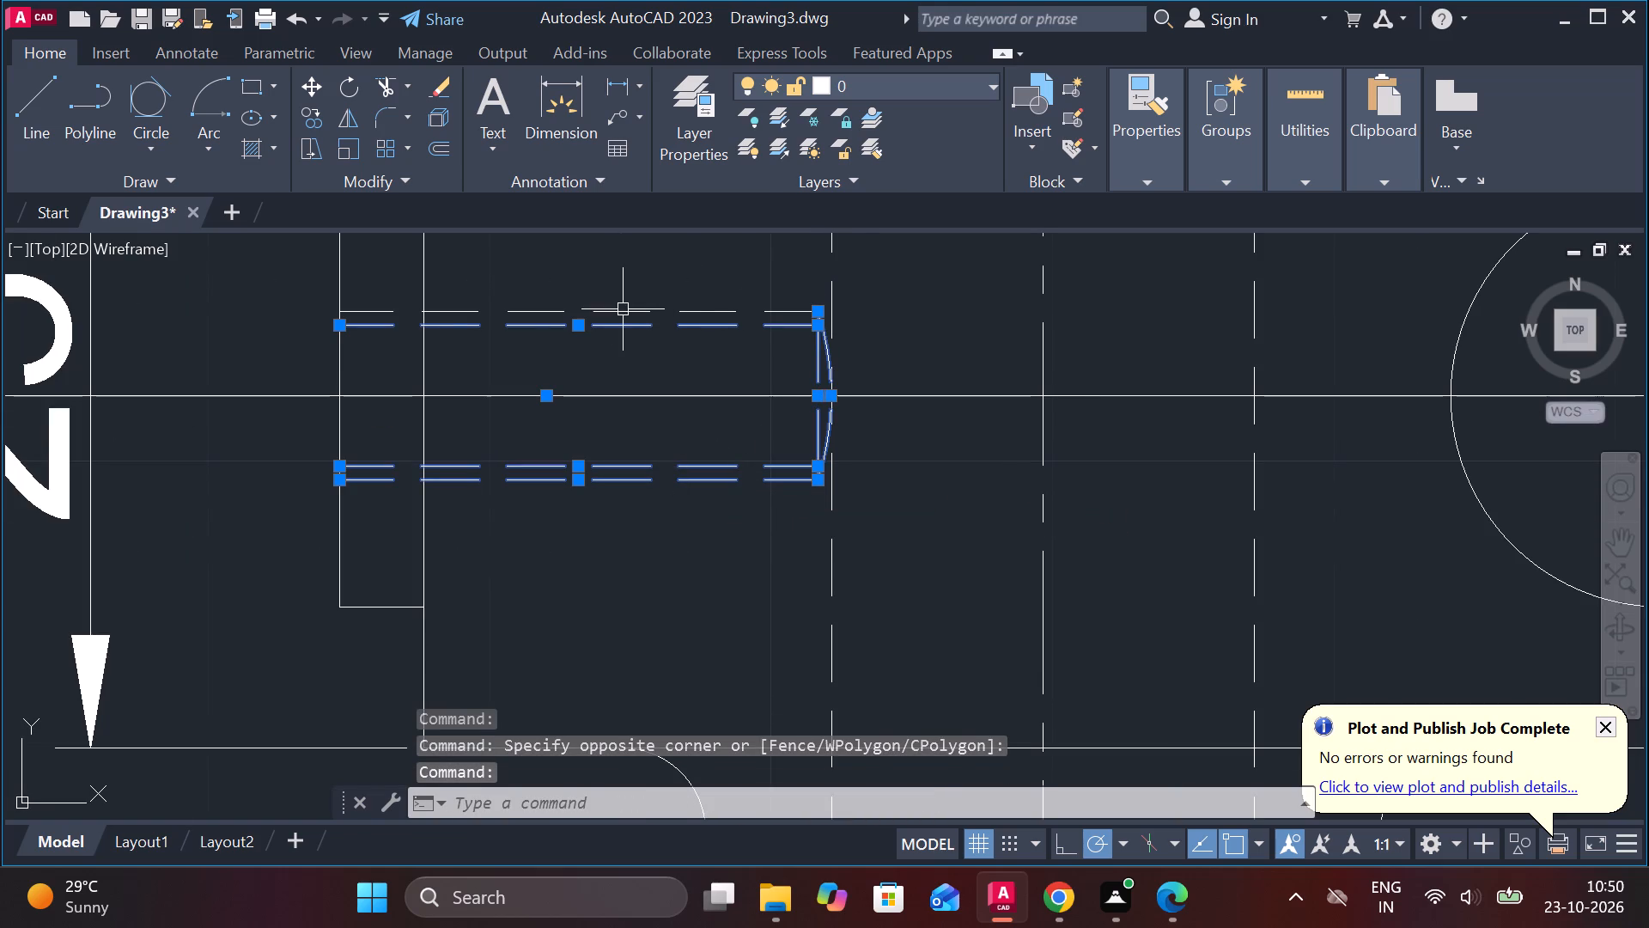
pyautogui.click(624, 310)
pyautogui.scroll(-2, 624, 320)
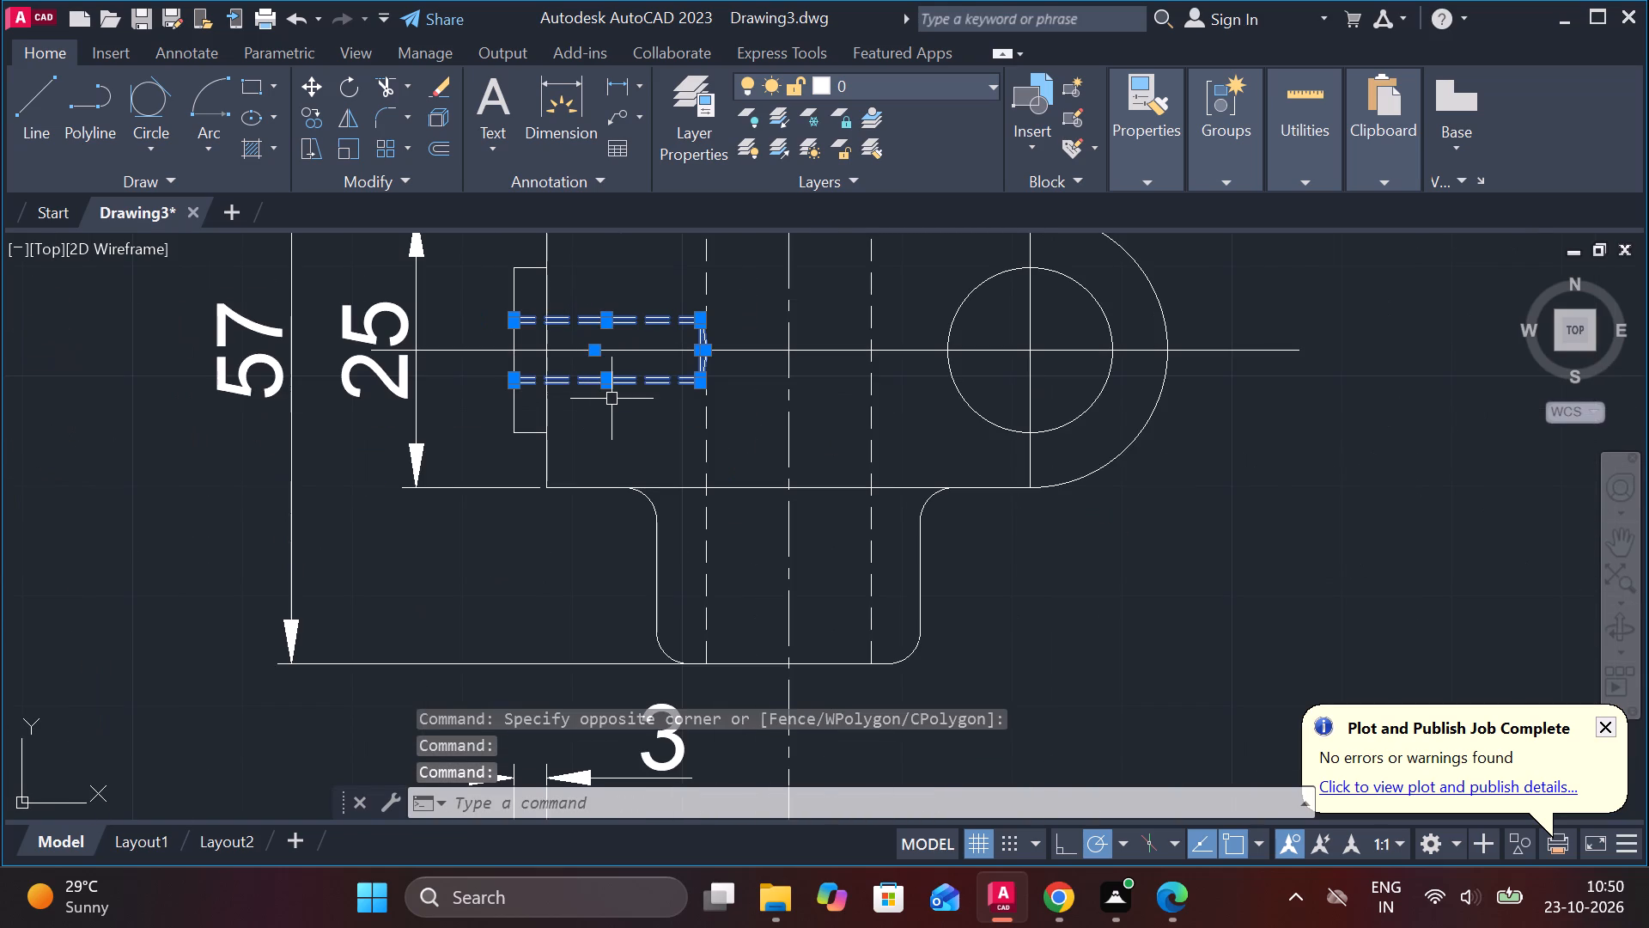
pyautogui.write('CO')
pyautogui.press('Return')
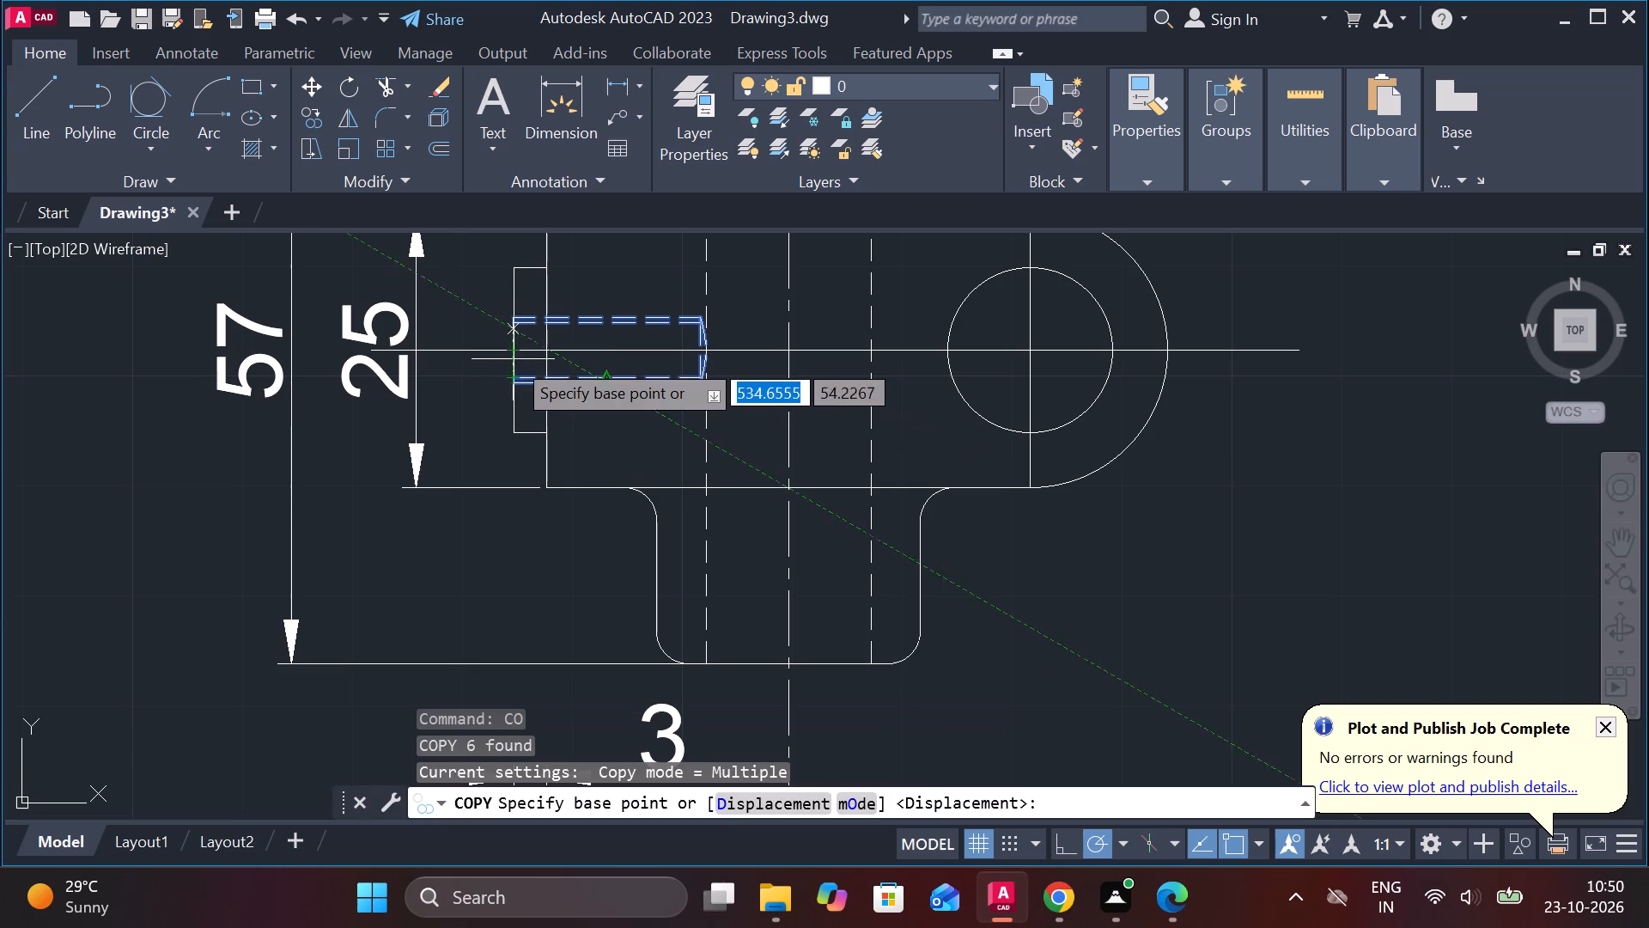
pyautogui.click(513, 354)
pyautogui.scroll(-3, 553, 395)
pyautogui.moveTo(607, 477); pyautogui.dragTo(700, 360, button='middle')
pyautogui.scroll(3, 651, 395)
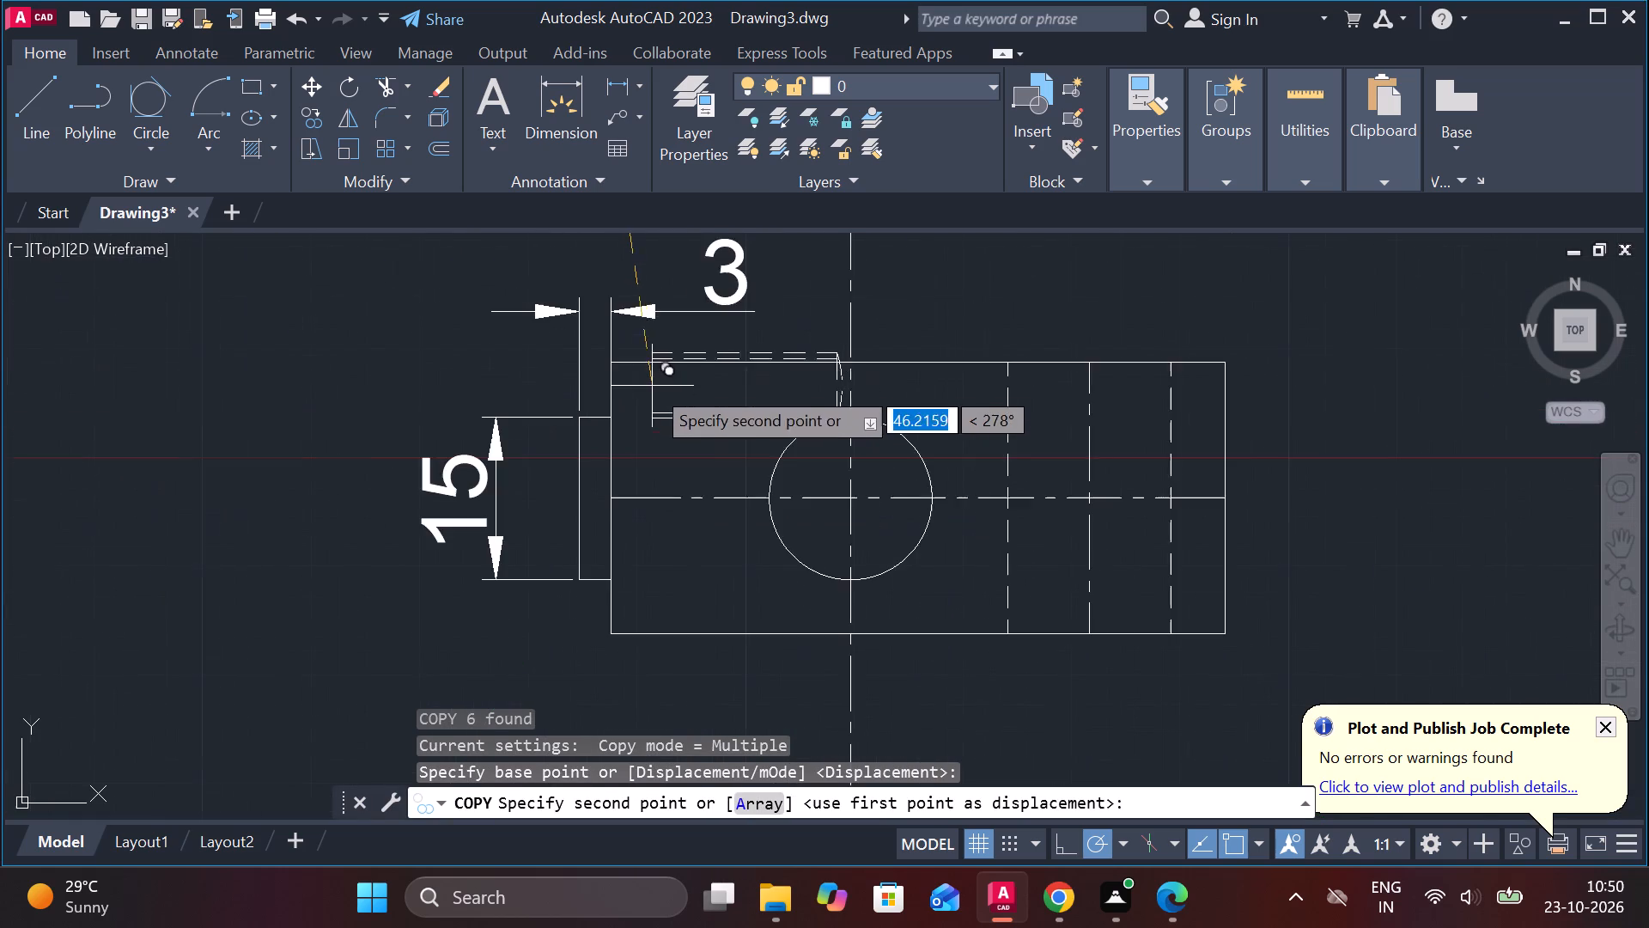
pyautogui.scroll(2, 637, 457)
pyautogui.click(562, 571)
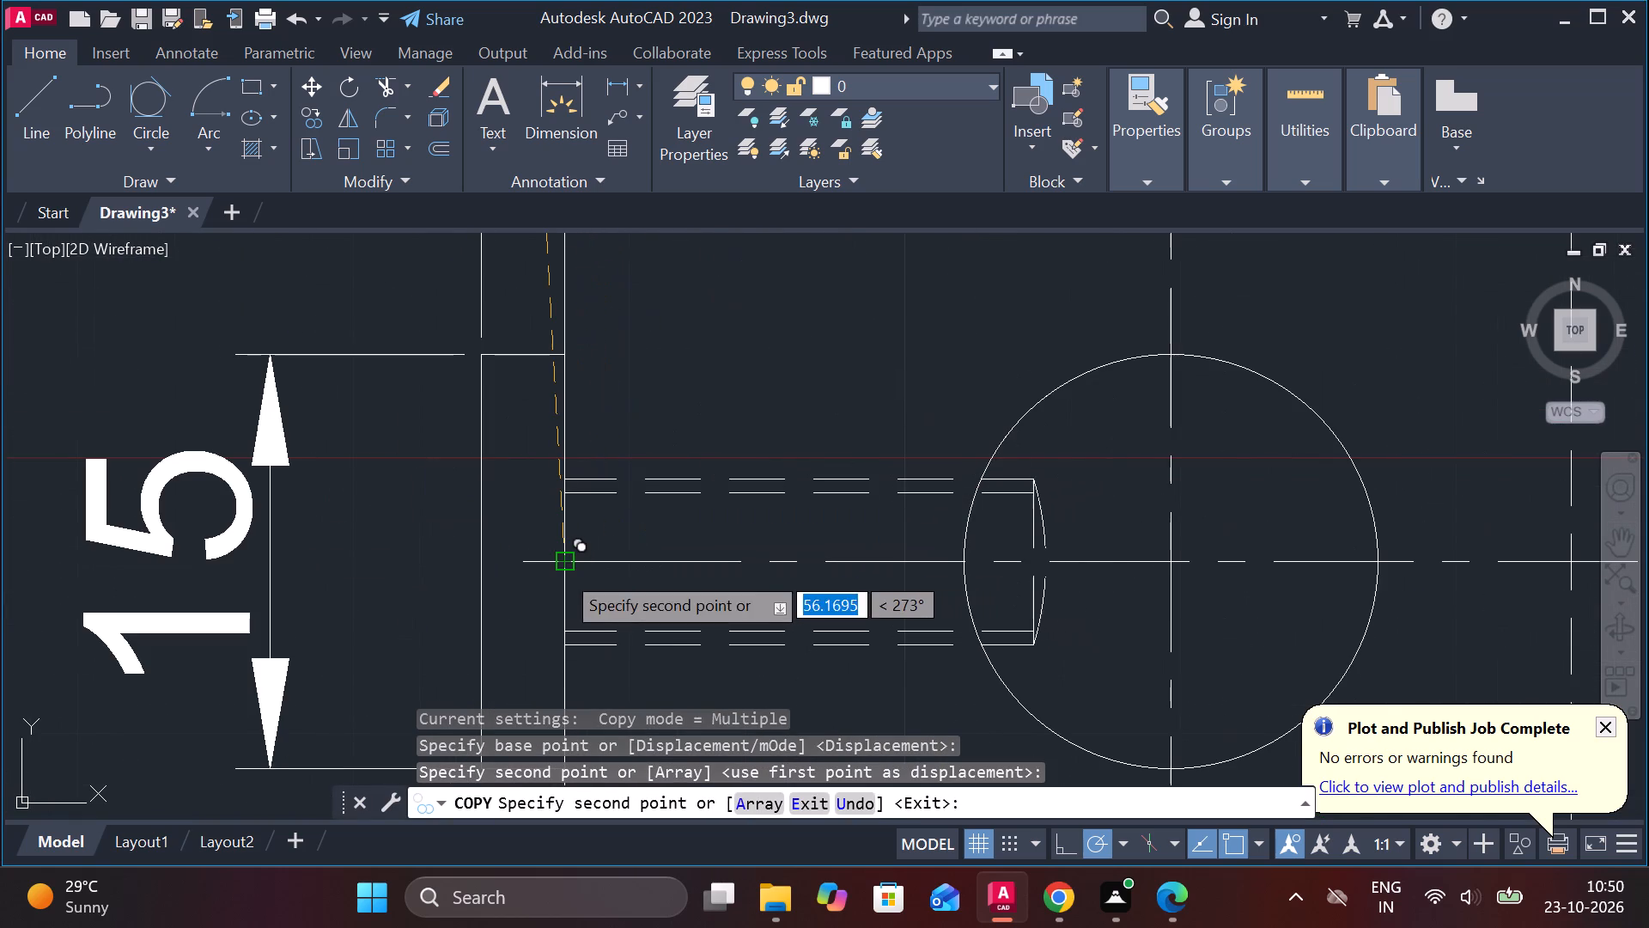
pyautogui.scroll(-3, 756, 513)
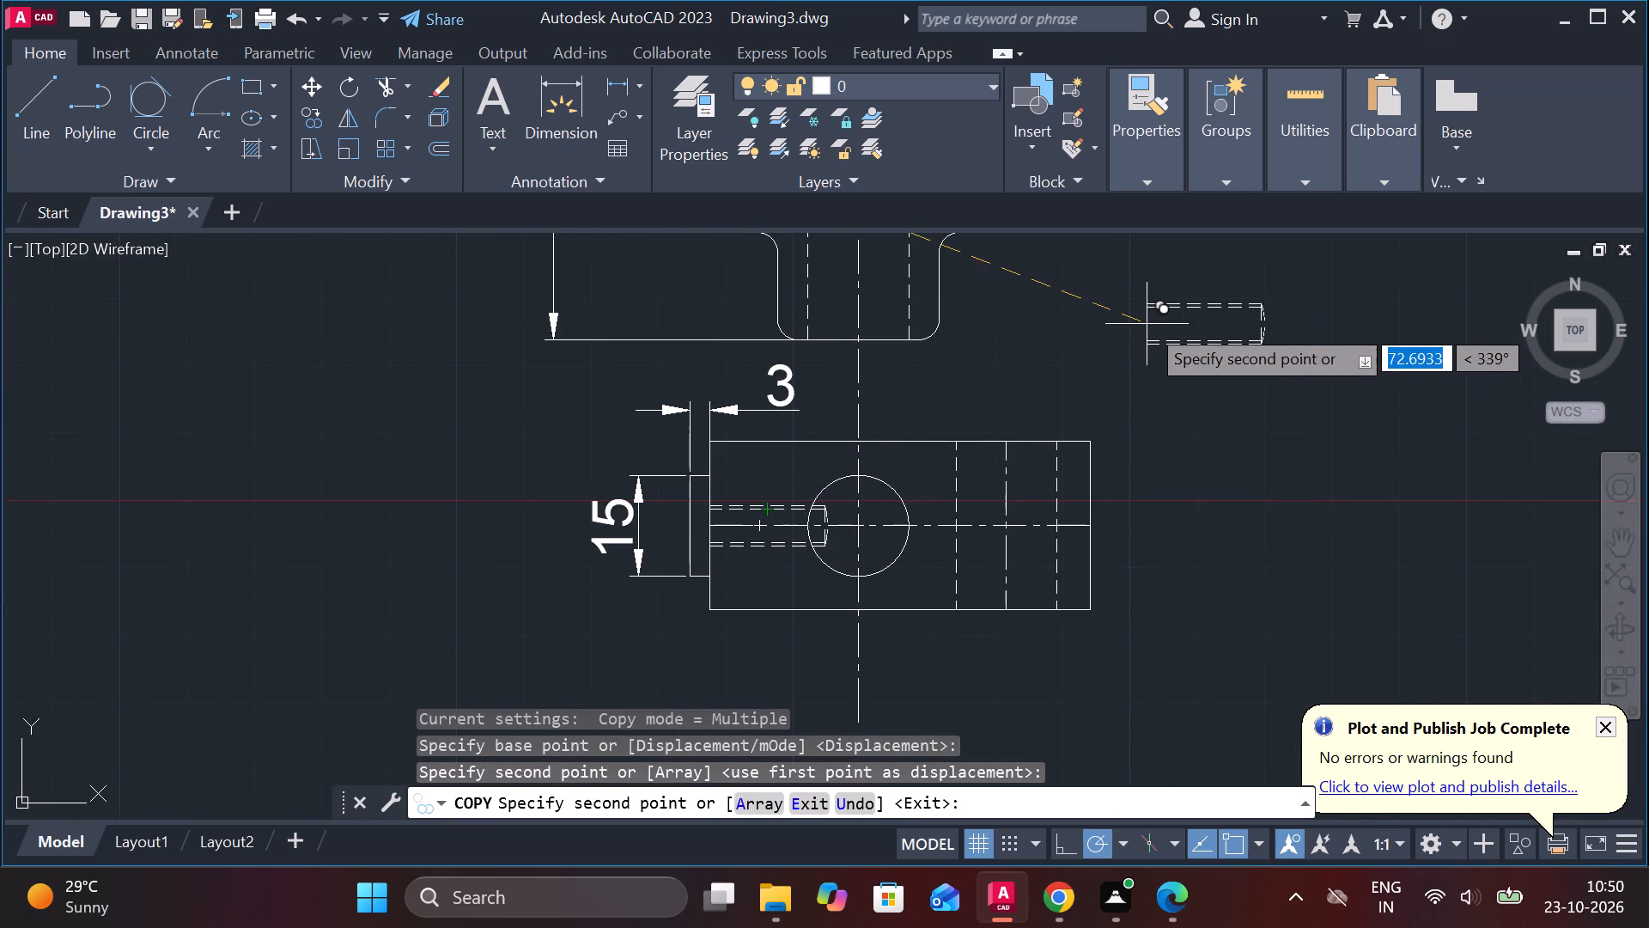
pyautogui.press('Escape')
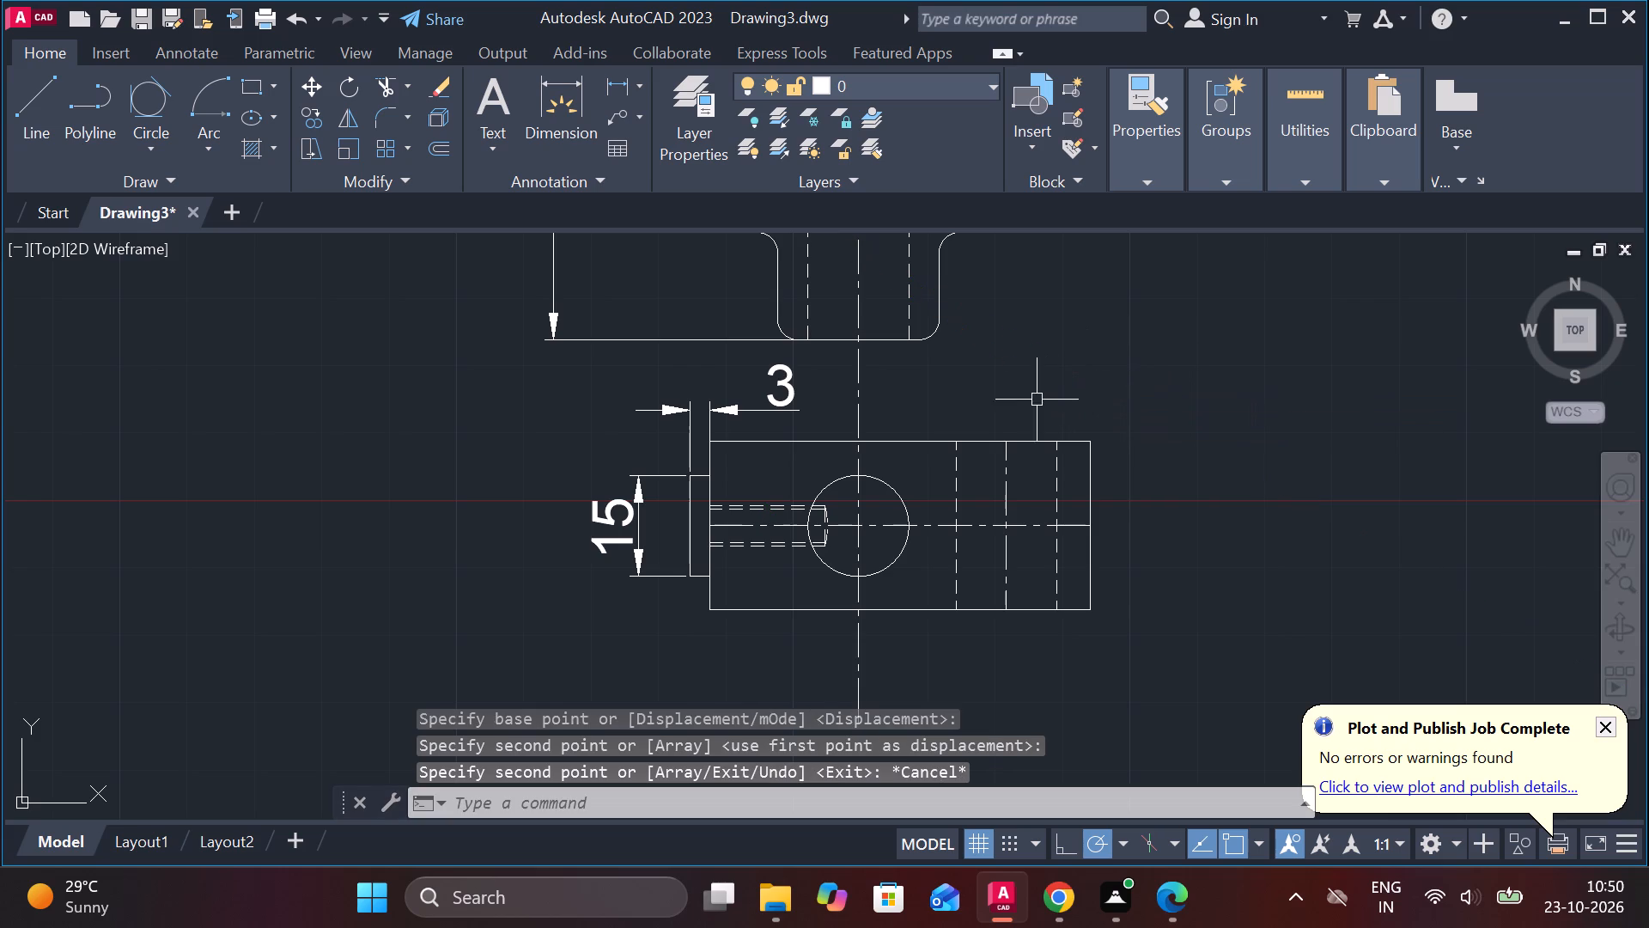
# Replace the small inner circle in the 24 mm part's round view with a concentric 15 mm diameter circle.
pyautogui.scroll(2, 875, 528)
pyautogui.scroll(-6, 883, 546)
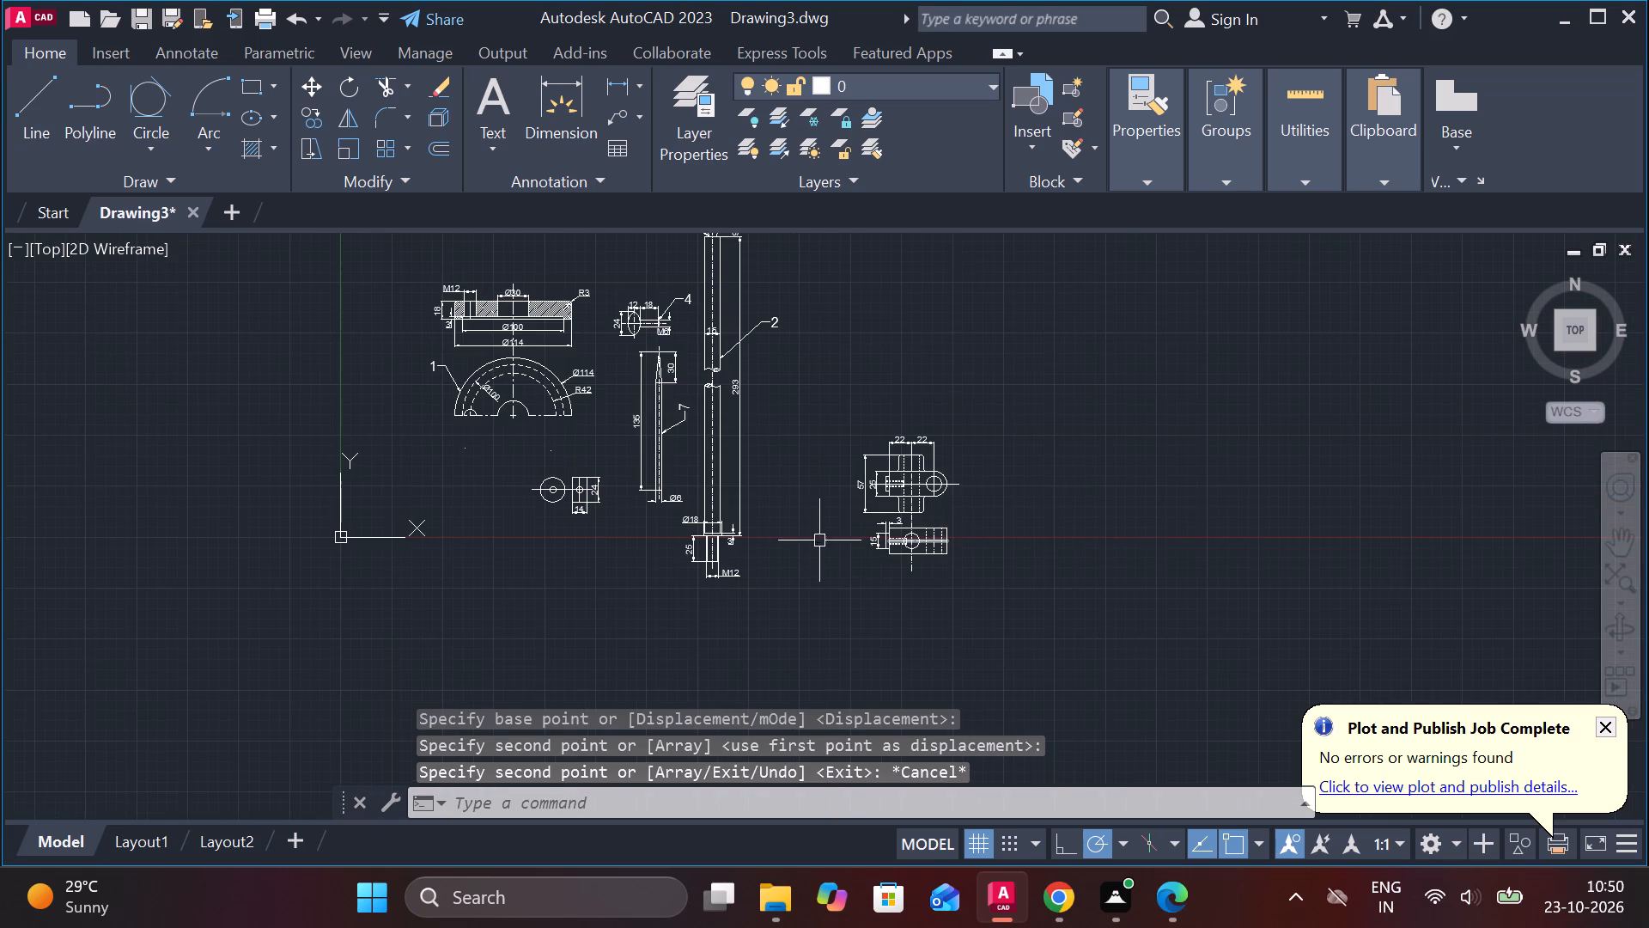
pyautogui.scroll(1, 622, 444)
pyautogui.scroll(1, 690, 466)
pyautogui.scroll(-1, 884, 481)
pyautogui.moveTo(915, 493); pyautogui.dragTo(894, 497, button='middle')
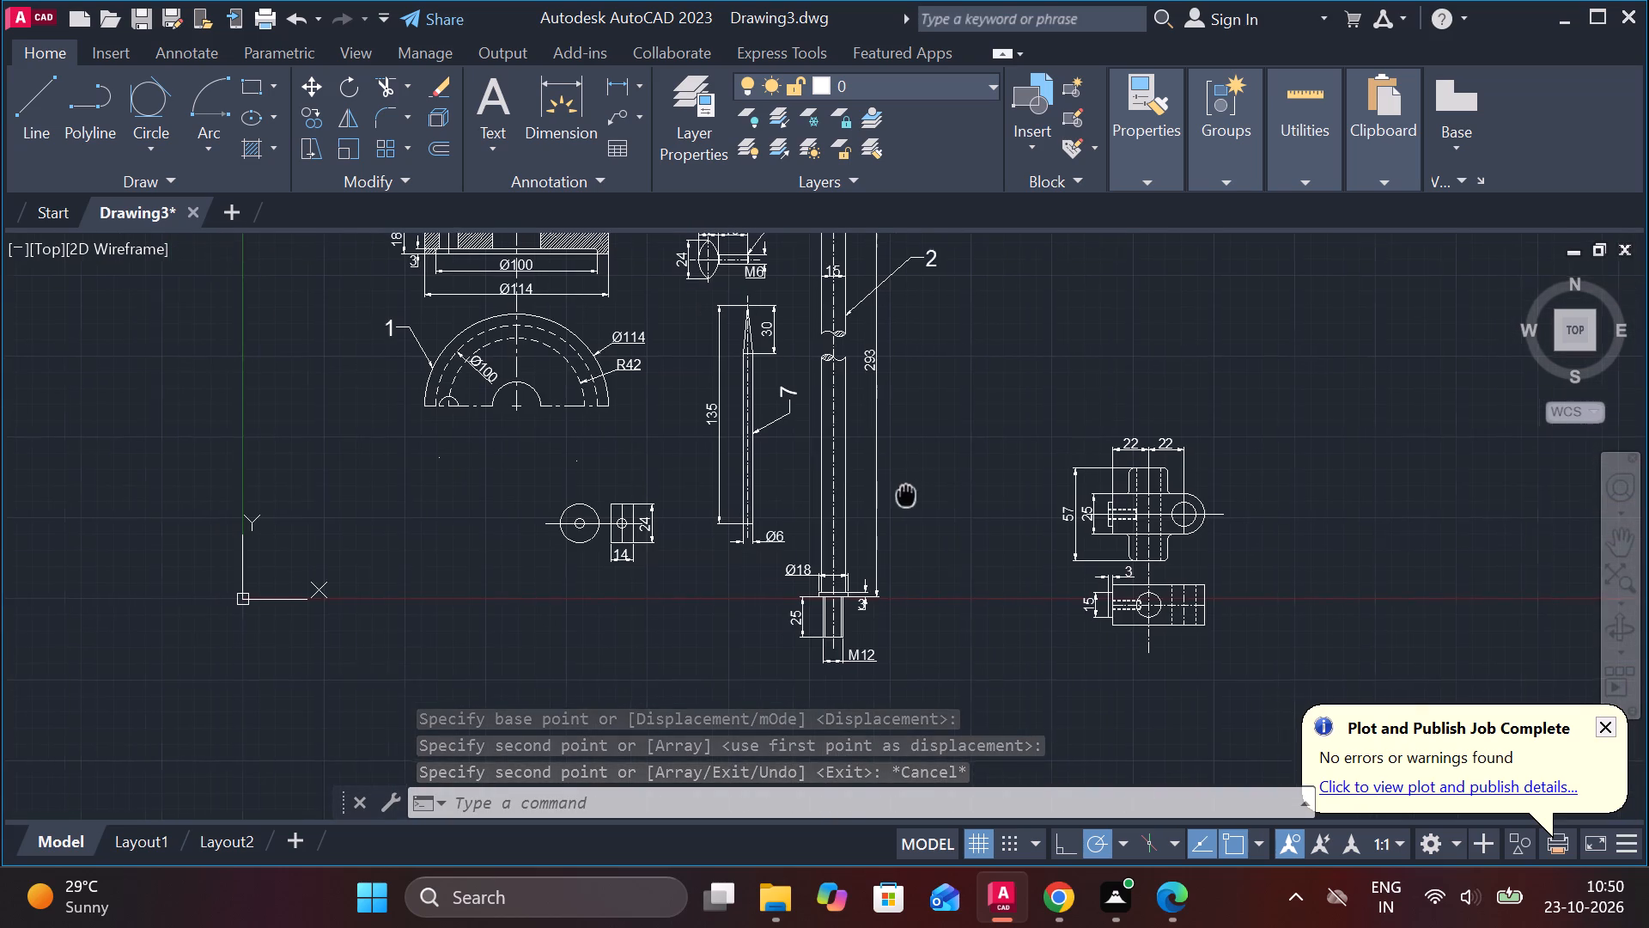
pyautogui.moveTo(894, 497); pyautogui.dragTo(750, 529, button='middle')
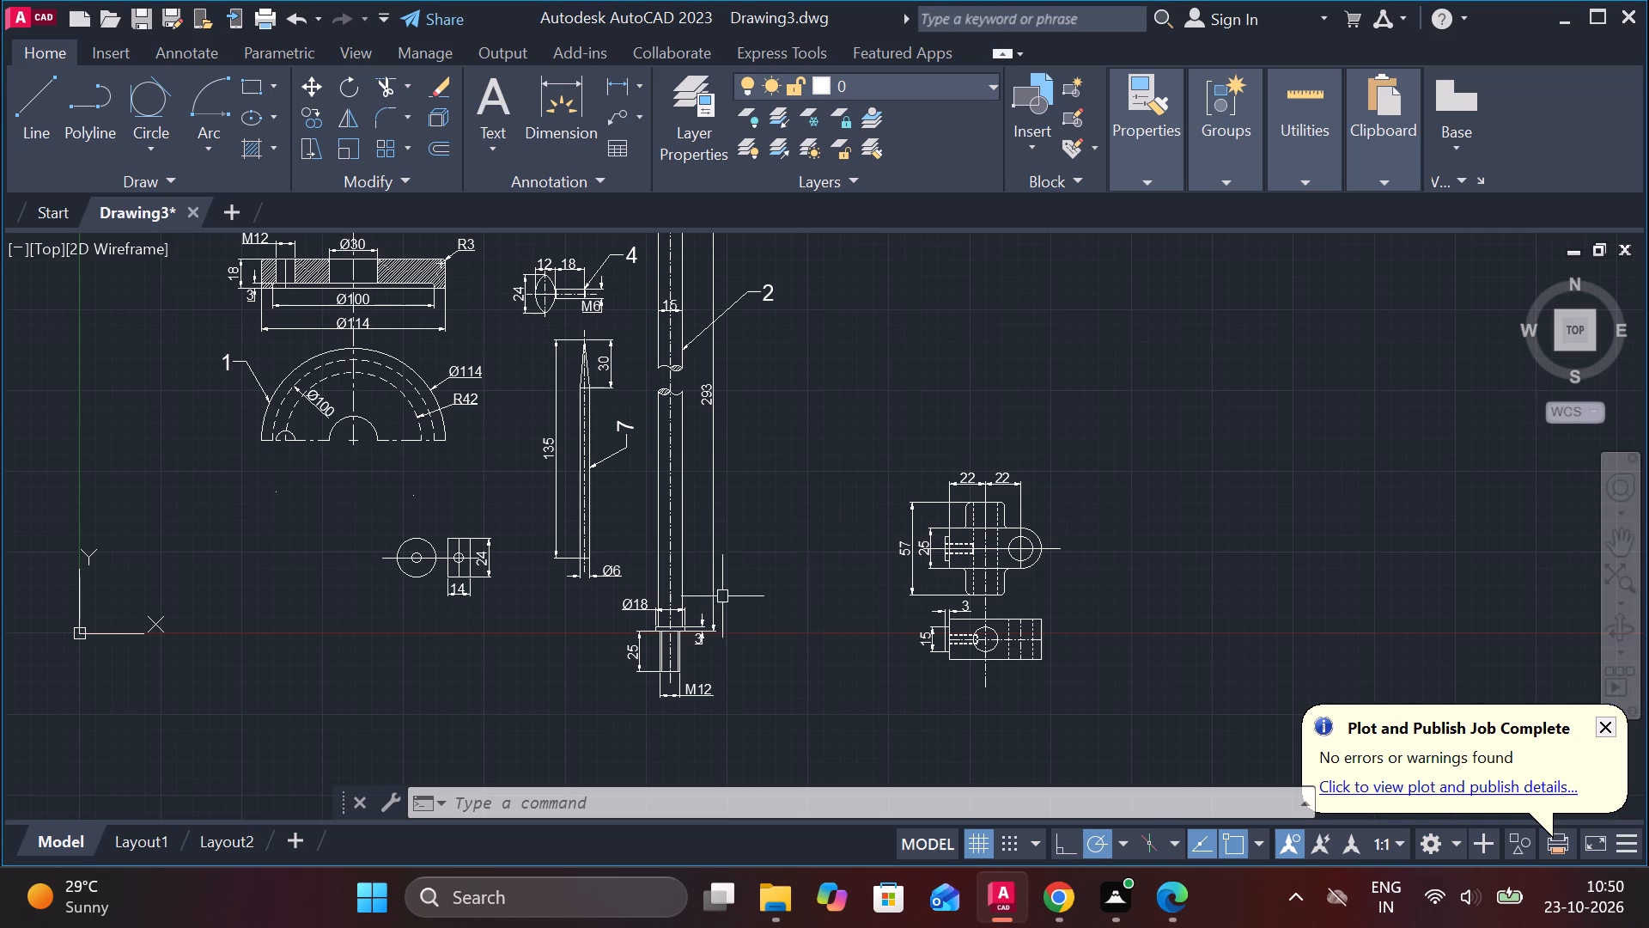
pyautogui.scroll(2, 540, 628)
pyautogui.moveTo(494, 572); pyautogui.dragTo(973, 589, button='middle')
pyautogui.scroll(2, 835, 597)
pyautogui.moveTo(836, 596); pyautogui.dragTo(860, 666, button='middle')
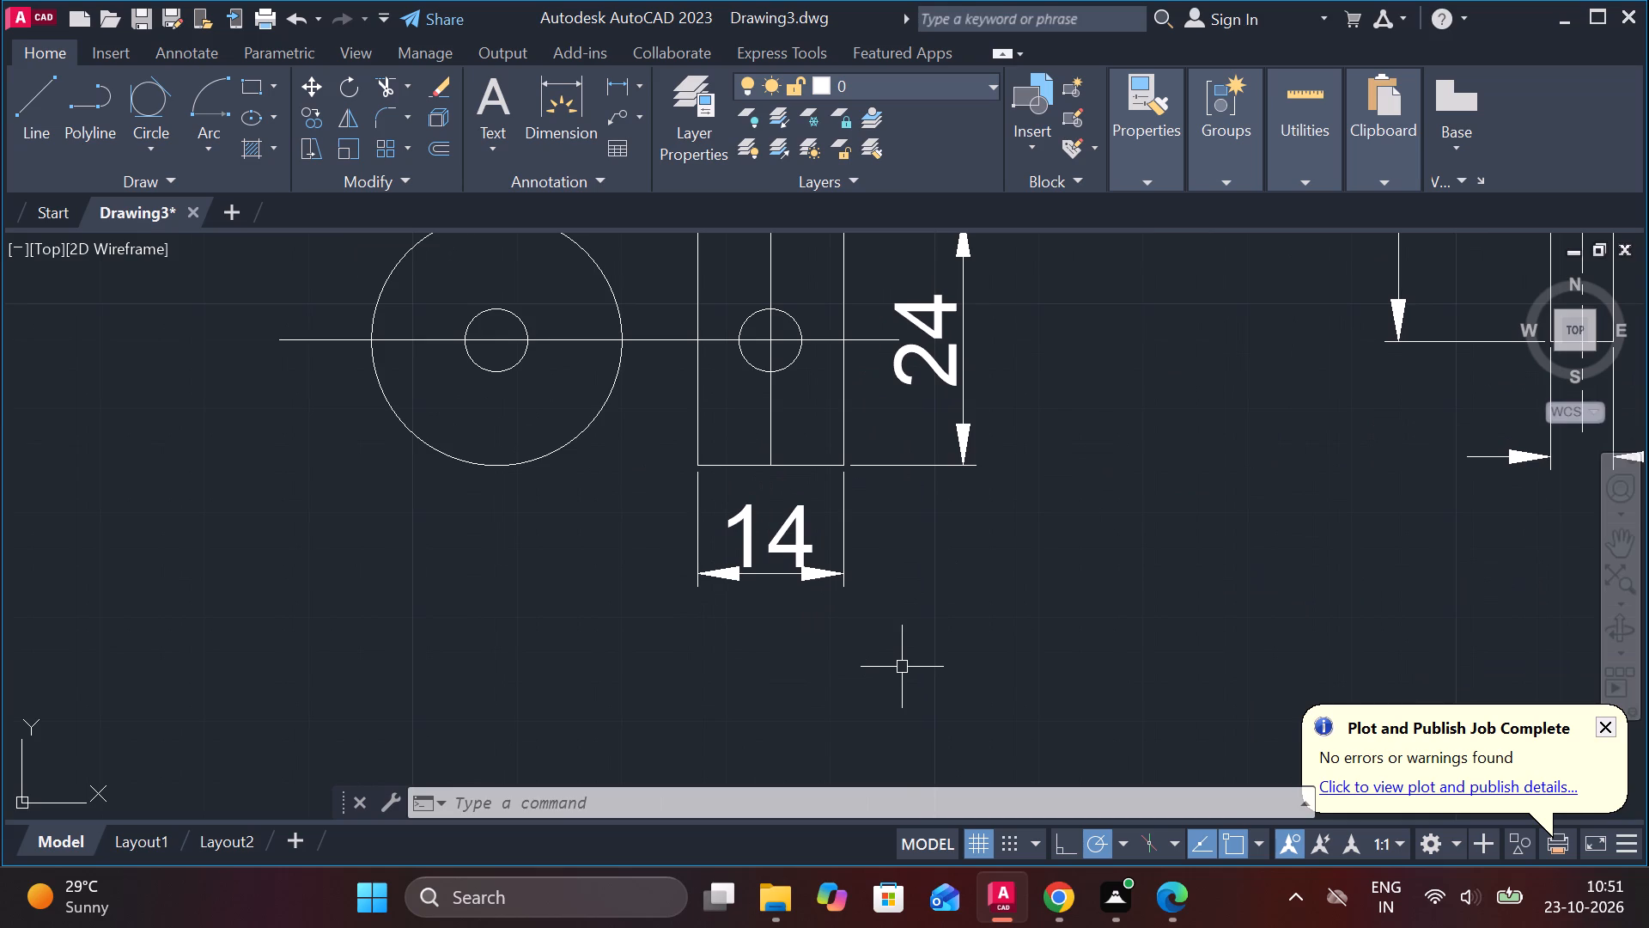
pyautogui.moveTo(581, 532); pyautogui.dragTo(624, 588, button='middle')
pyautogui.click(572, 390)
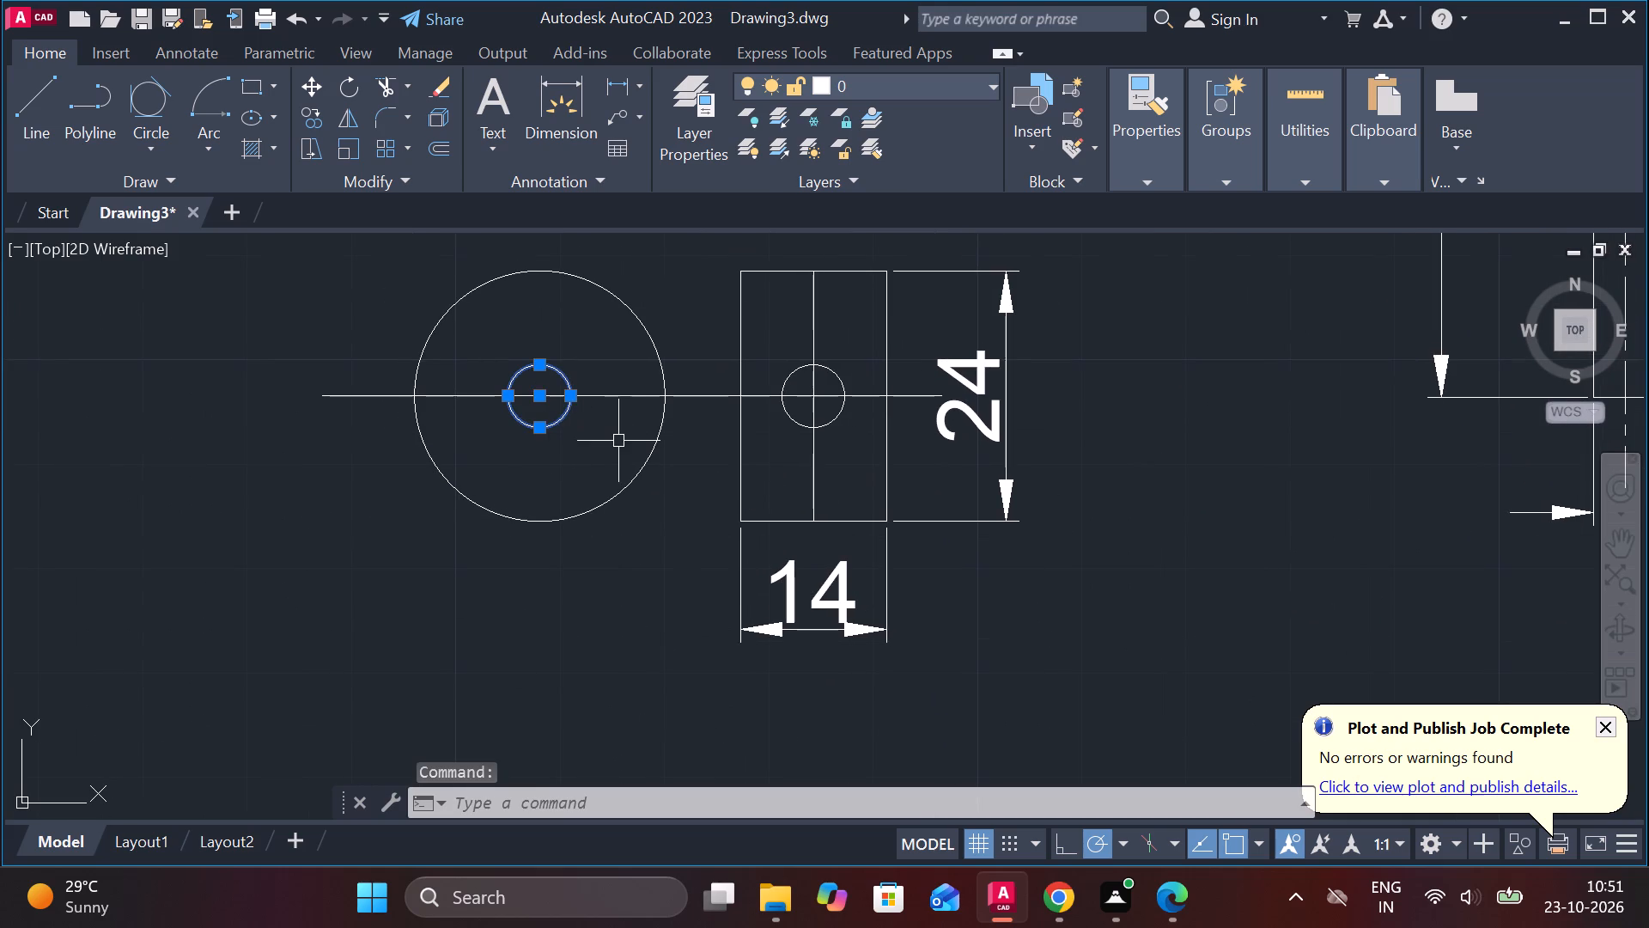
pyautogui.write('E')
pyautogui.press('space')
pyautogui.write('C')
pyautogui.press('space')
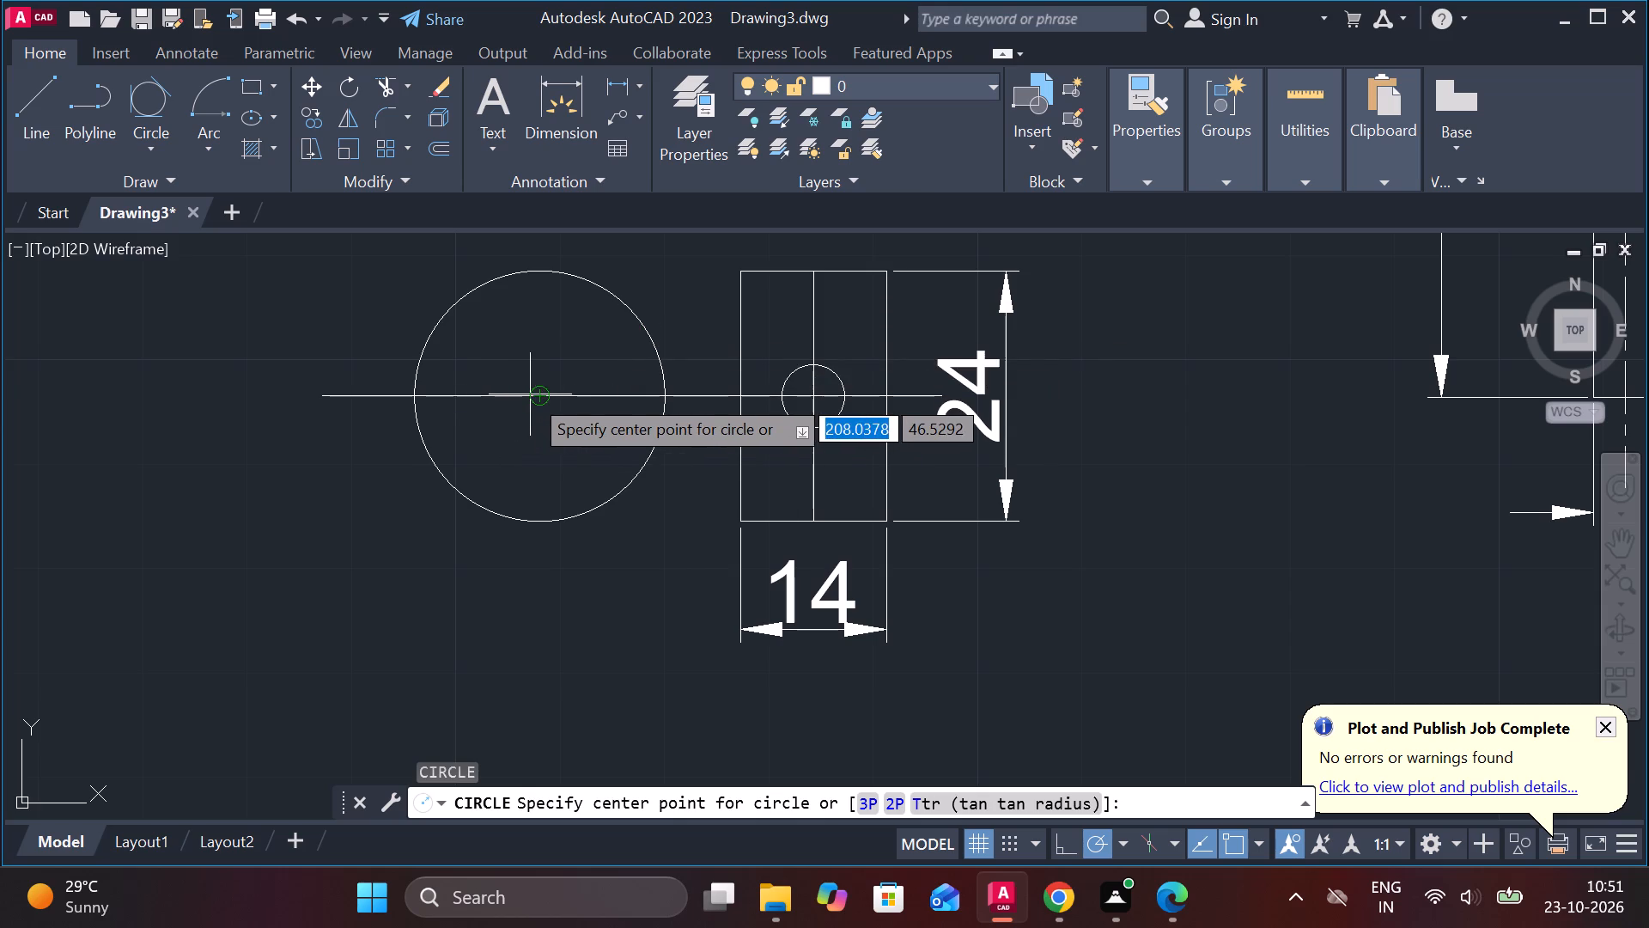
pyautogui.click(542, 396)
pyautogui.write('D 145')
pyautogui.press('BackSpace')
pyautogui.press('BackSpace')
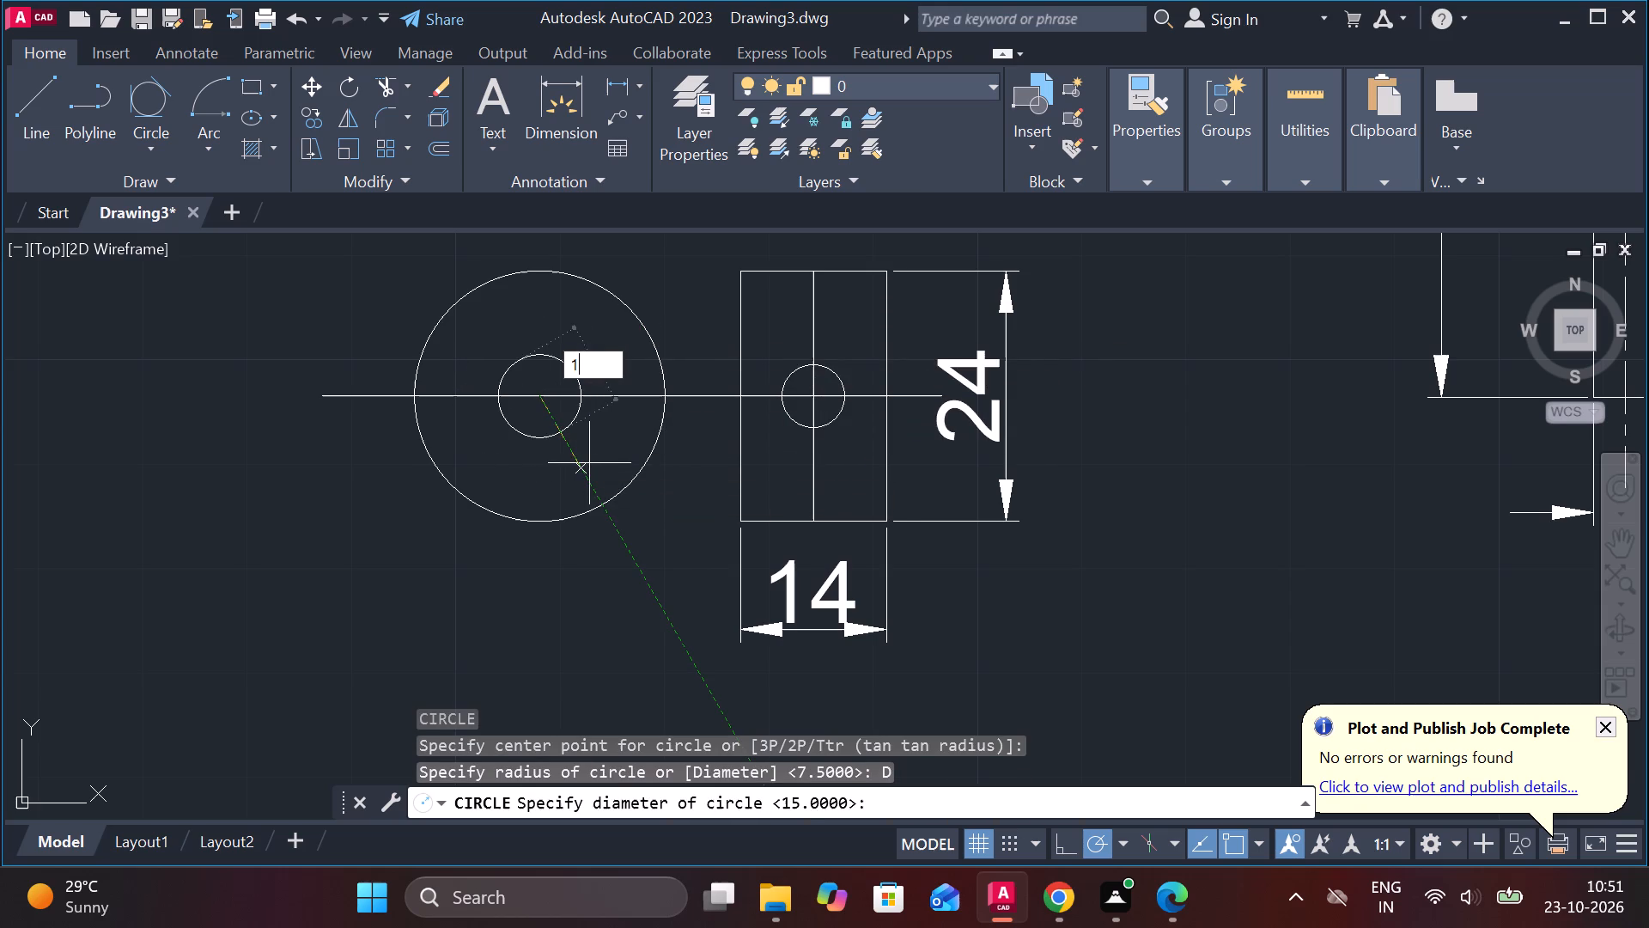
pyautogui.press('5')
pyautogui.press('Return')
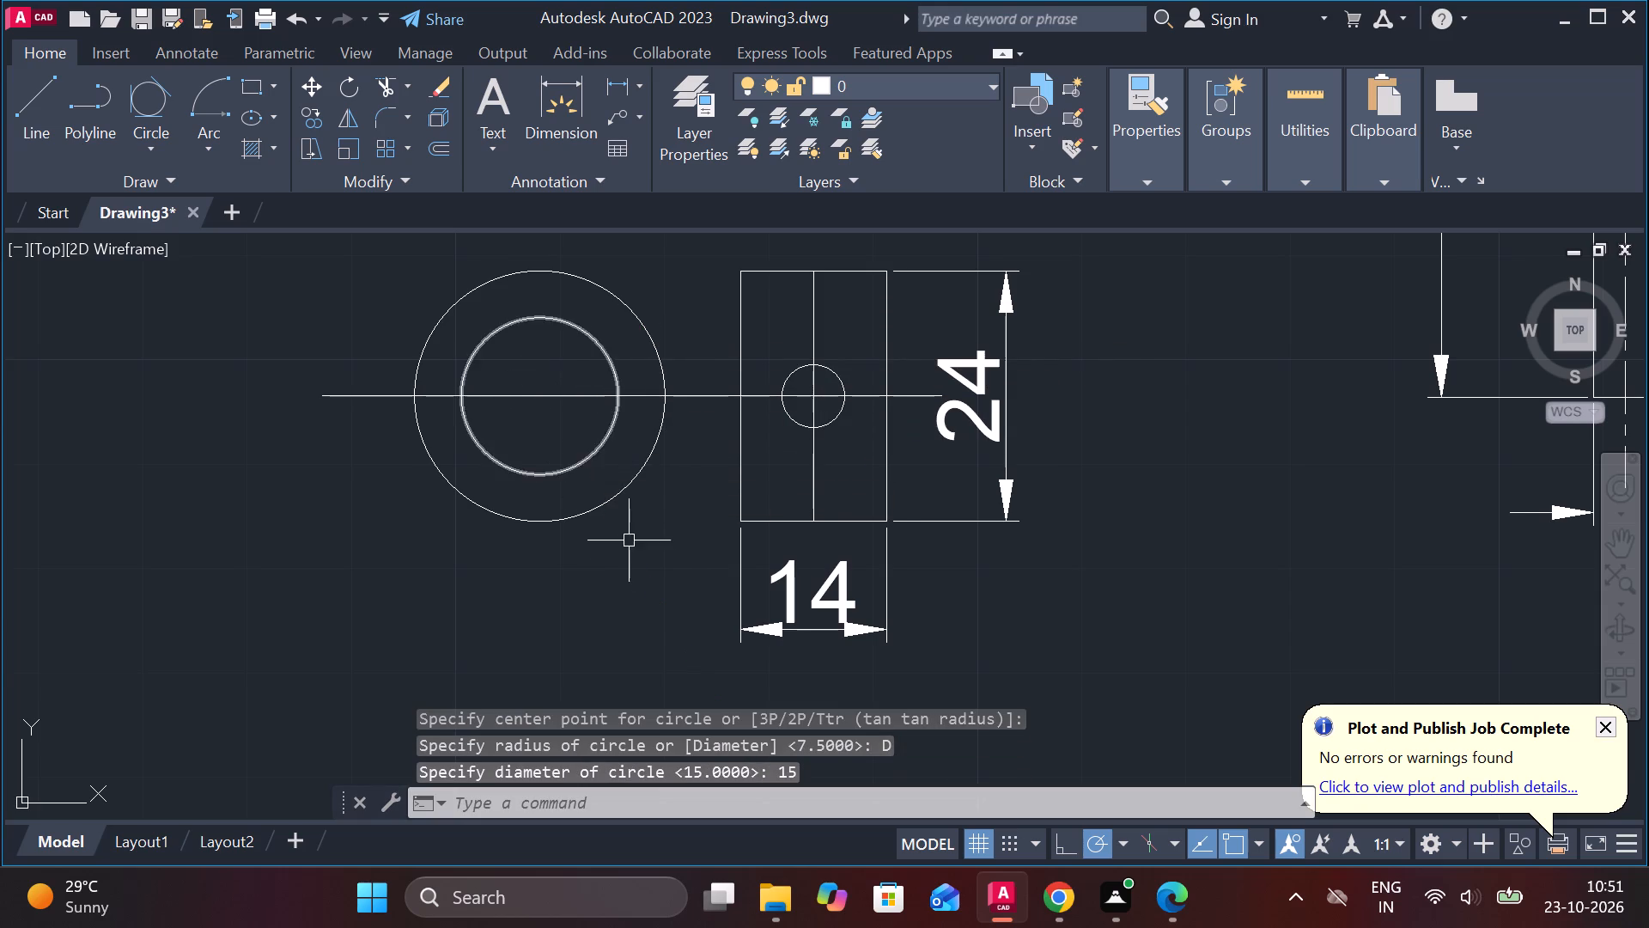
# Draw a vertical axis line through the concentric circles, starting about 17 mm above their centre and extending past the outer circle below.
pyautogui.moveTo(633, 565); pyautogui.dragTo(563, 569, button='middle')
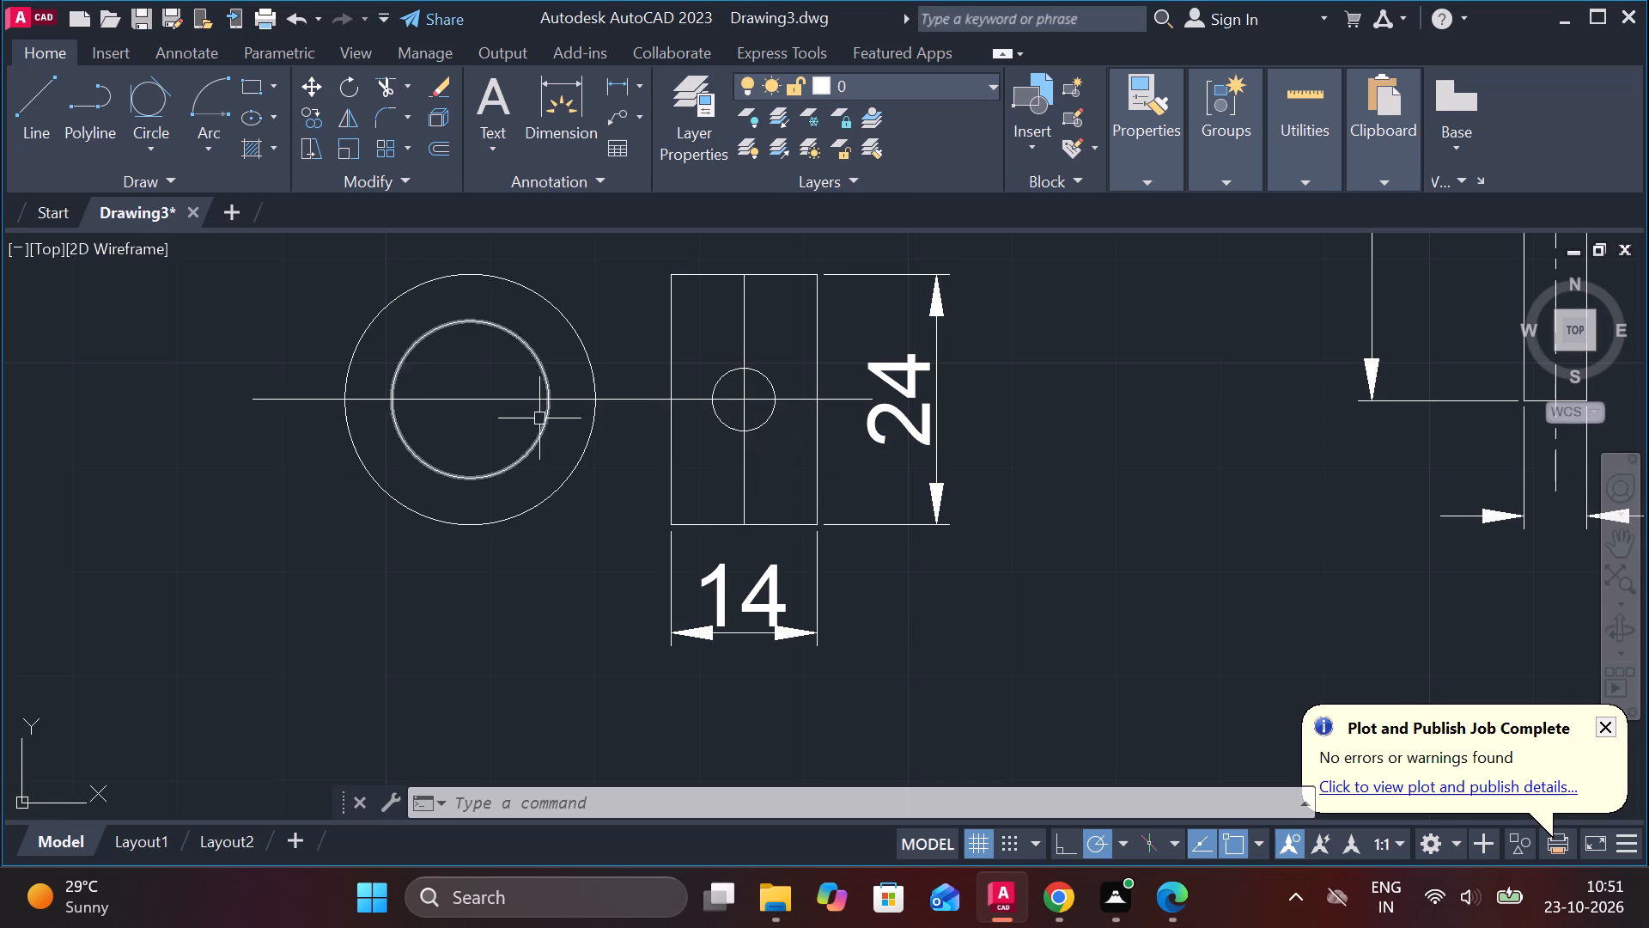
pyautogui.scroll(-1, 560, 396)
pyautogui.moveTo(568, 396); pyautogui.dragTo(612, 405, button='middle')
pyautogui.press('l')
pyautogui.press('Return')
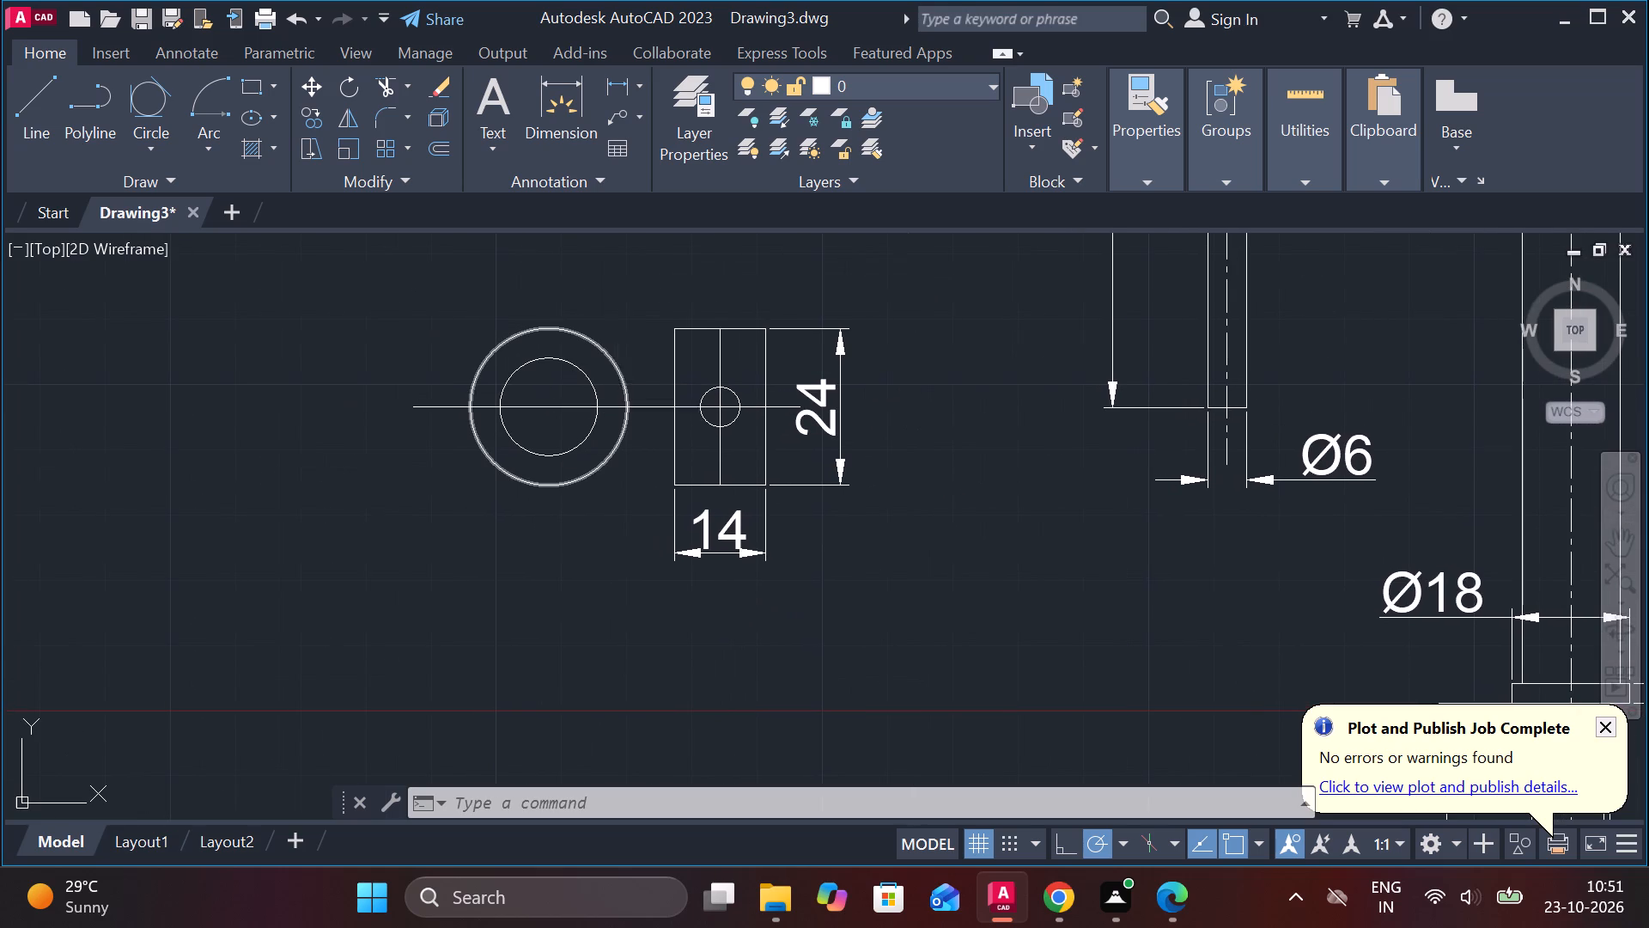
pyautogui.click(545, 294)
pyautogui.click(529, 523)
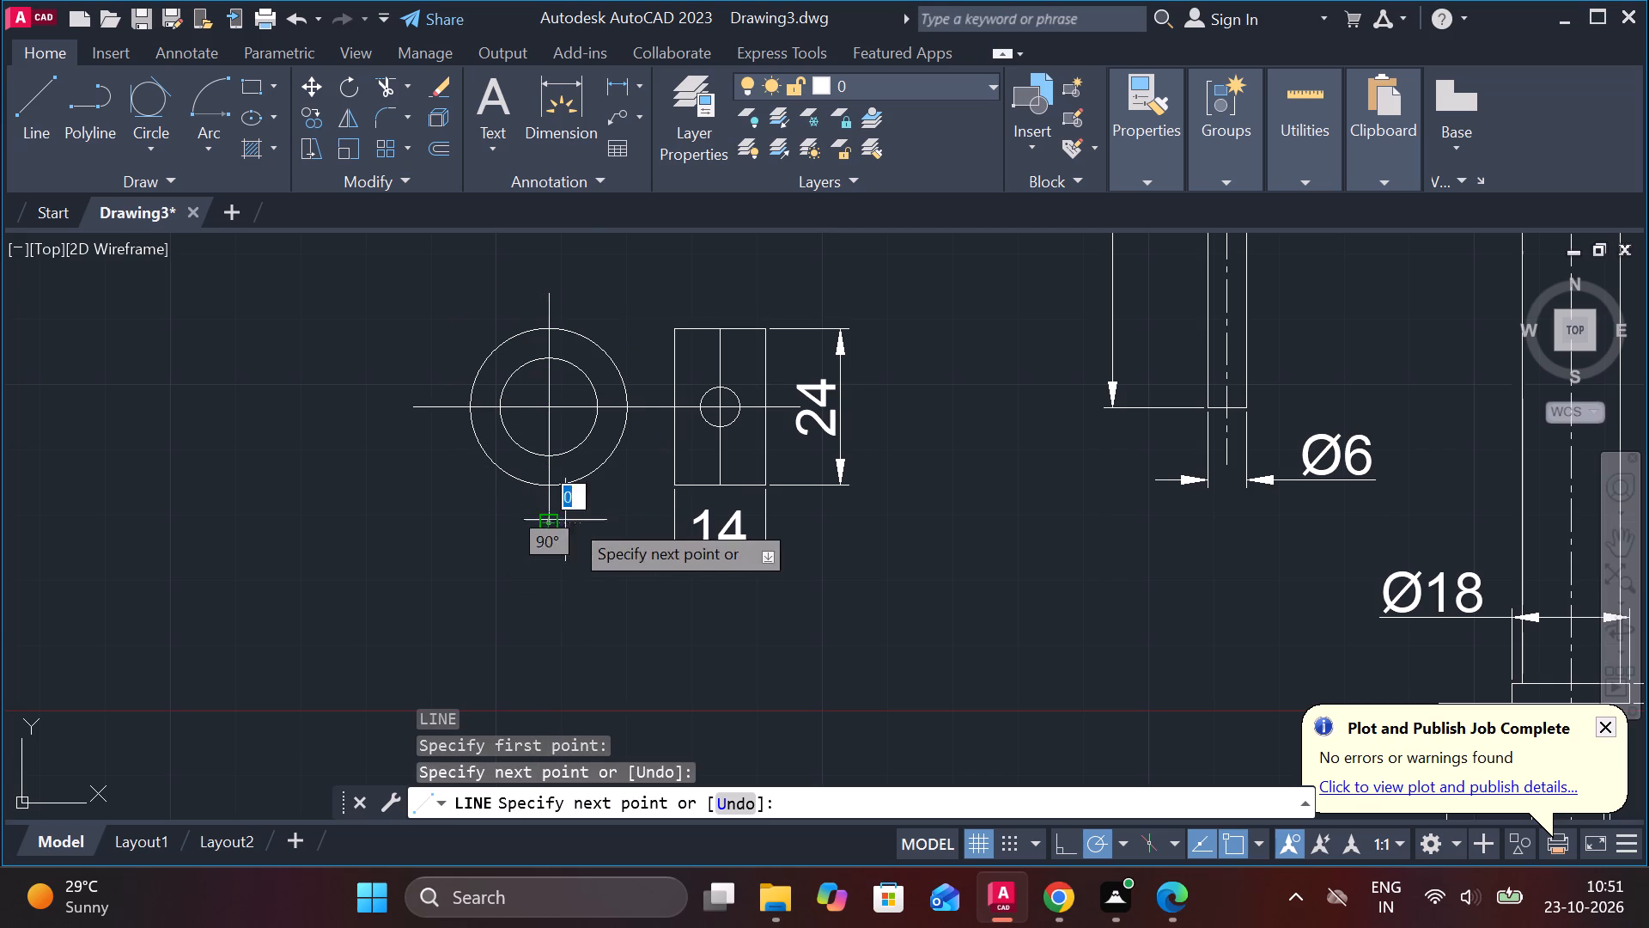
pyautogui.press('Escape')
# Set the CENTER linetype on the horizontal and vertical axis lines through the circles and on the rectangle's vertical midline.
pyautogui.click(662, 410)
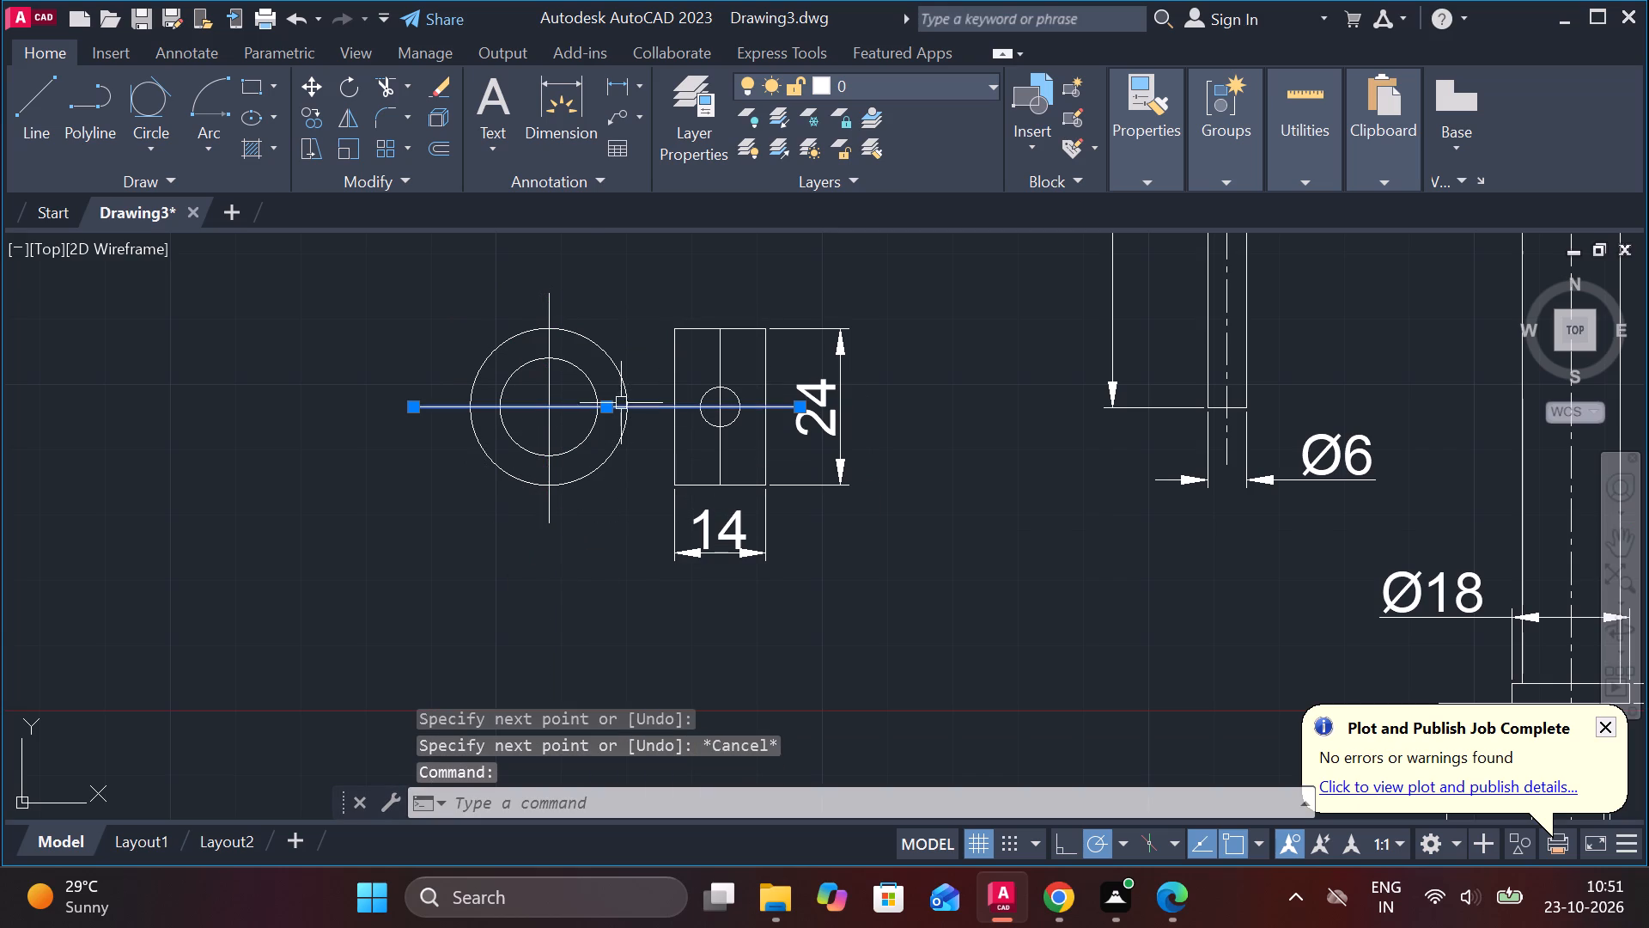
pyautogui.click(545, 308)
pyautogui.click(1135, 168)
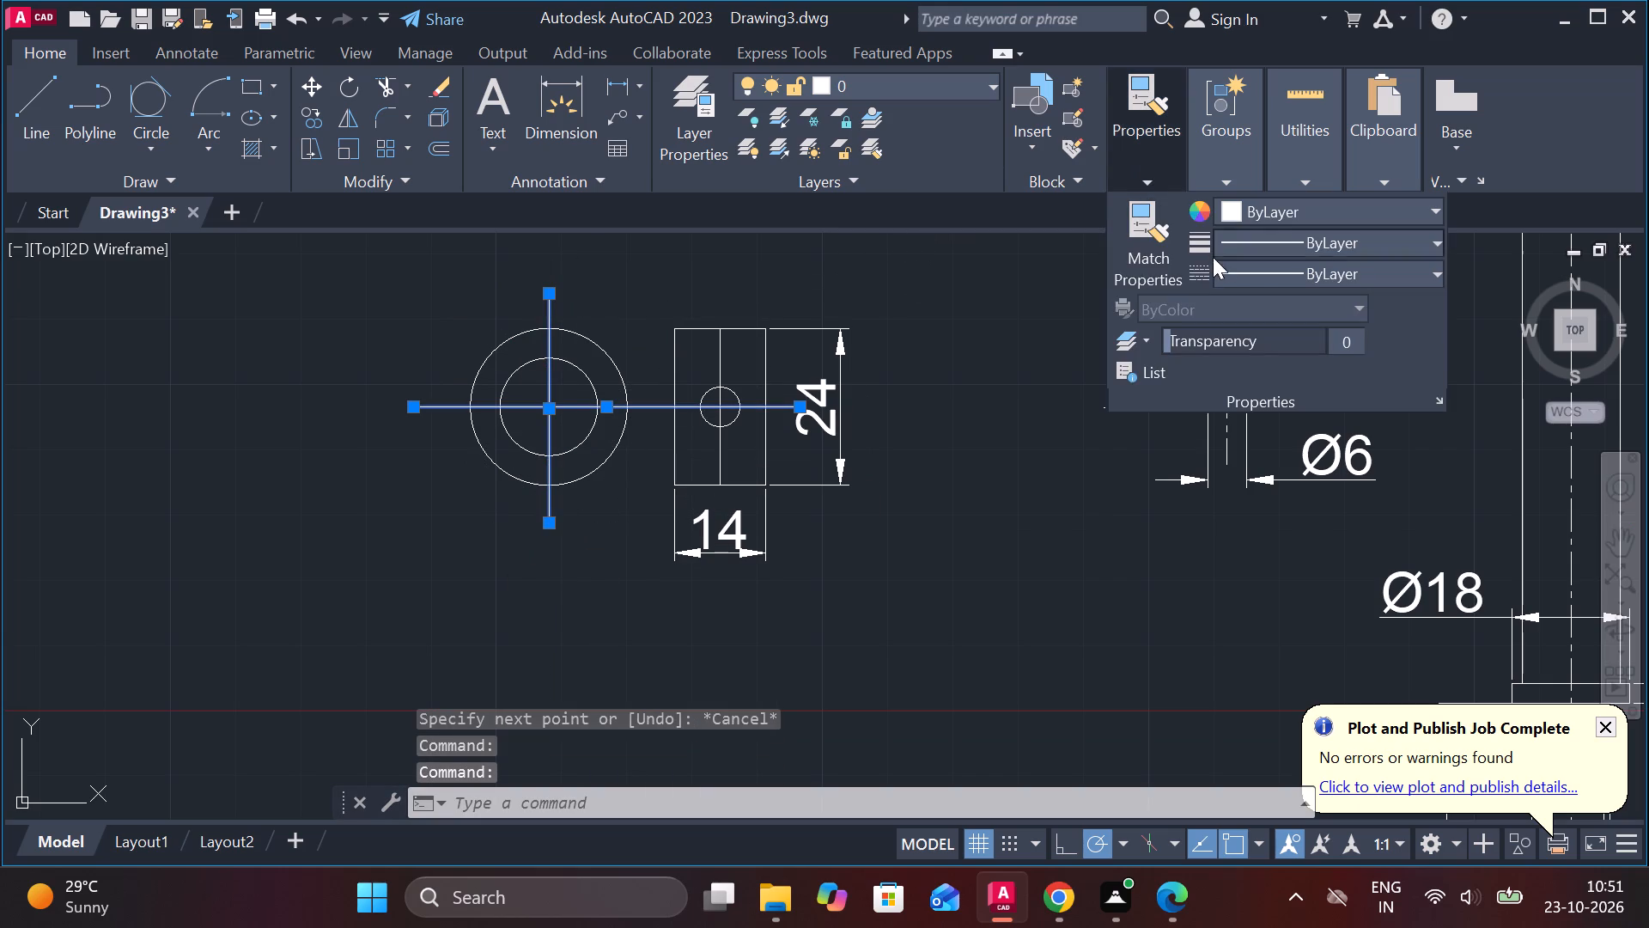
pyautogui.click(1251, 271)
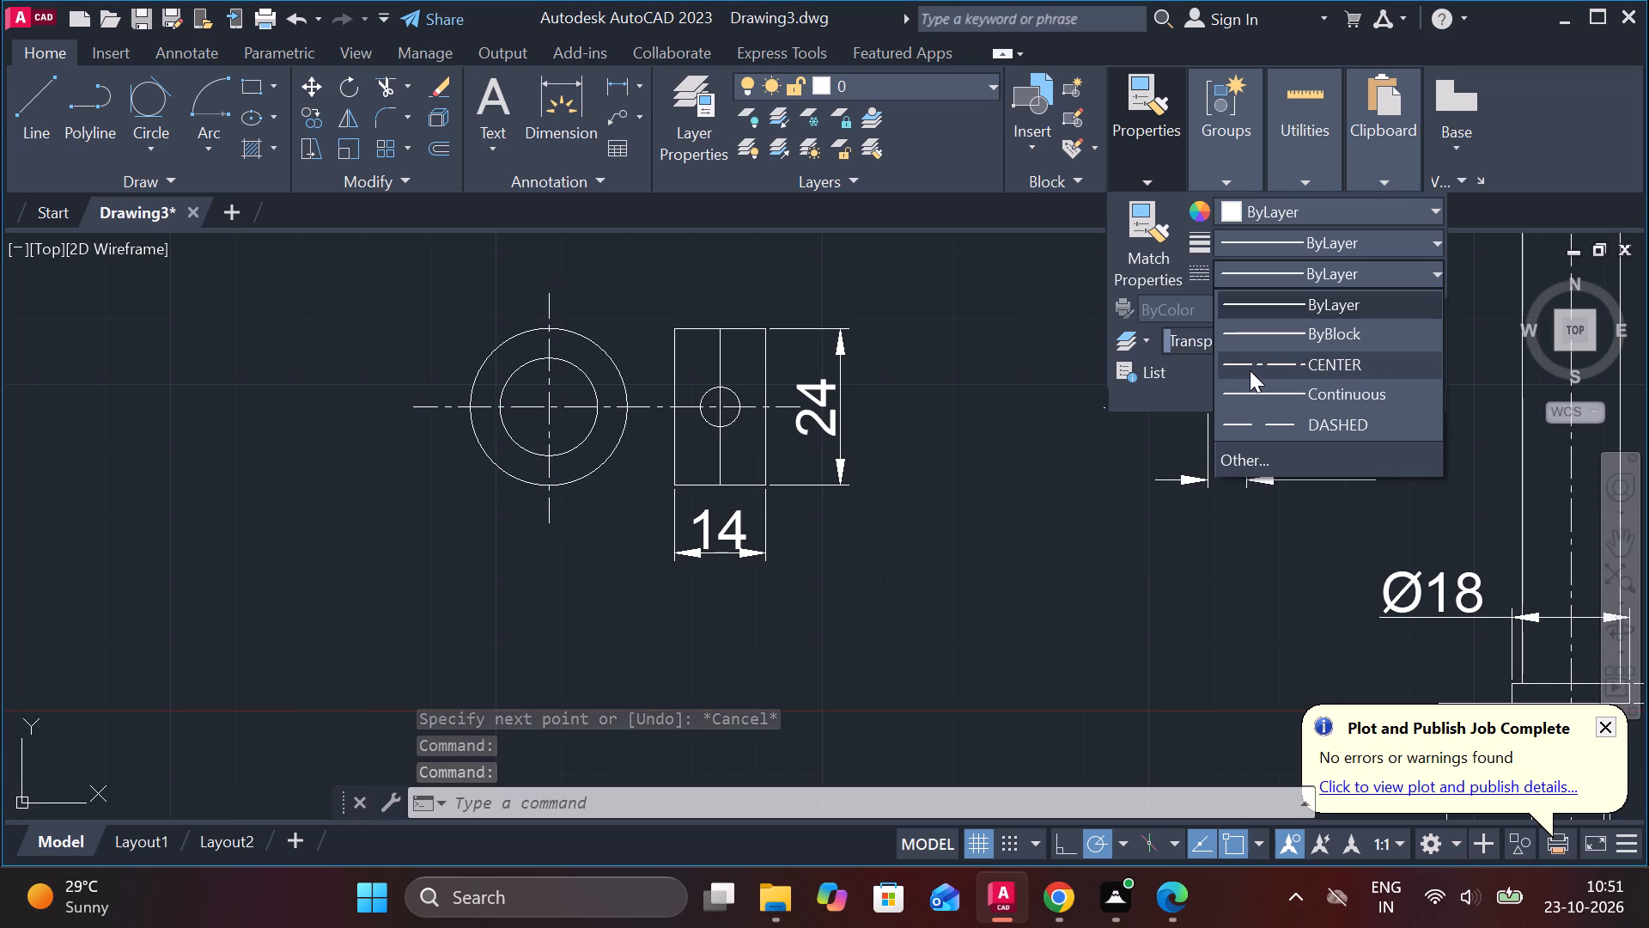
pyautogui.click(1250, 370)
pyautogui.press('Escape')
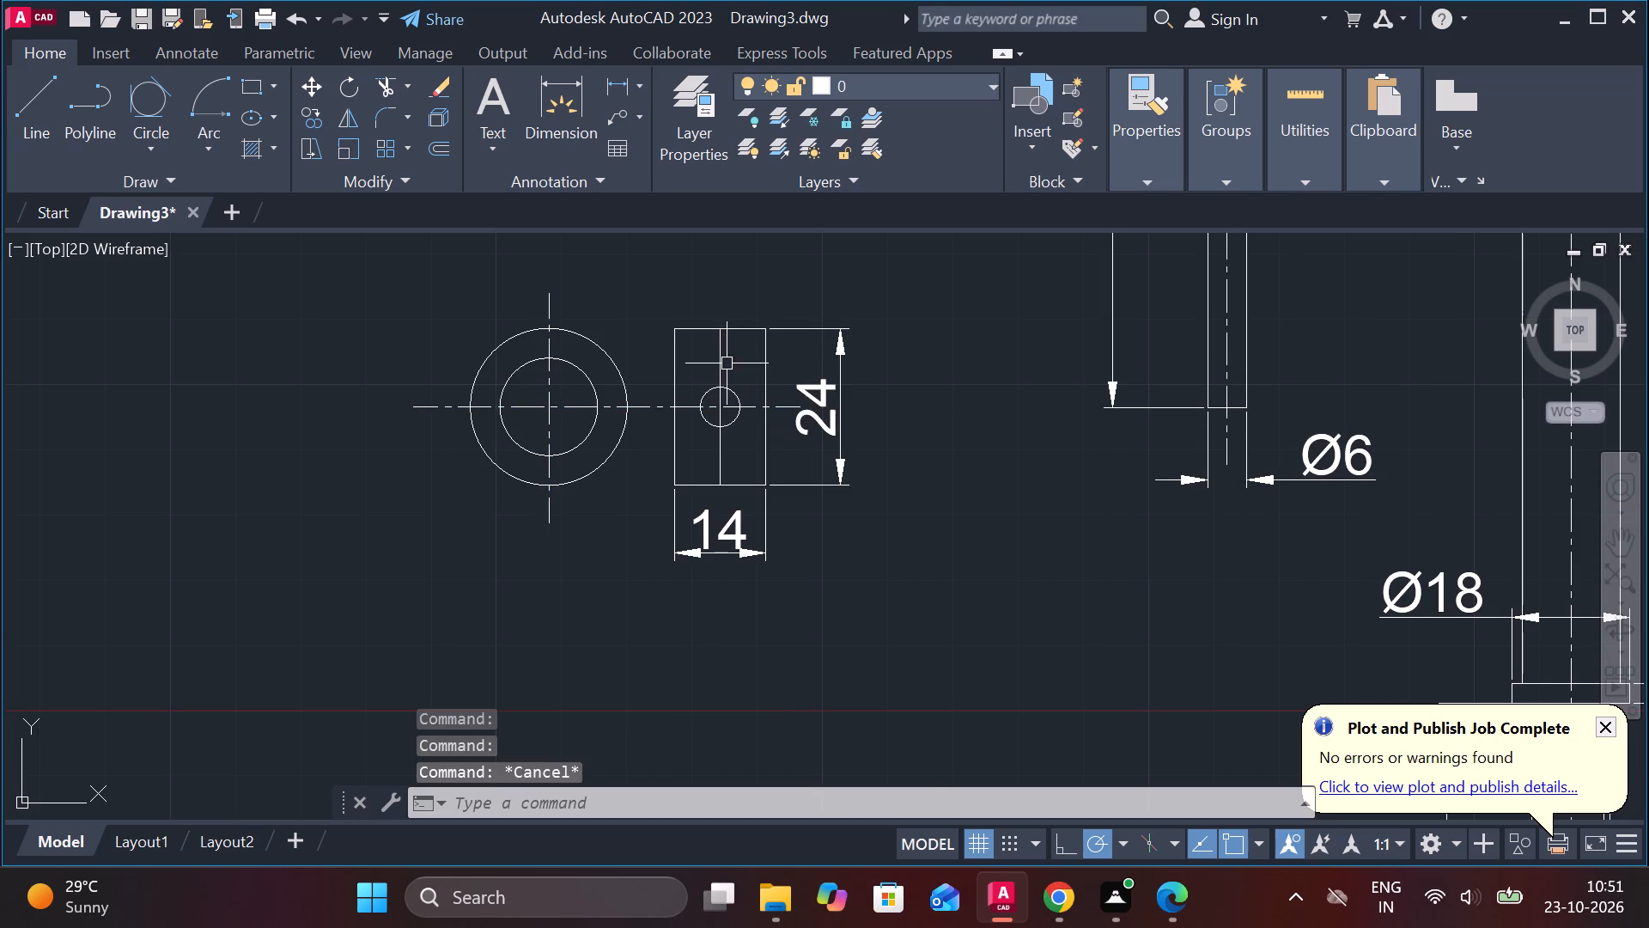
pyautogui.click(727, 363)
pyautogui.press('Escape')
pyautogui.click(715, 357)
pyautogui.click(1130, 171)
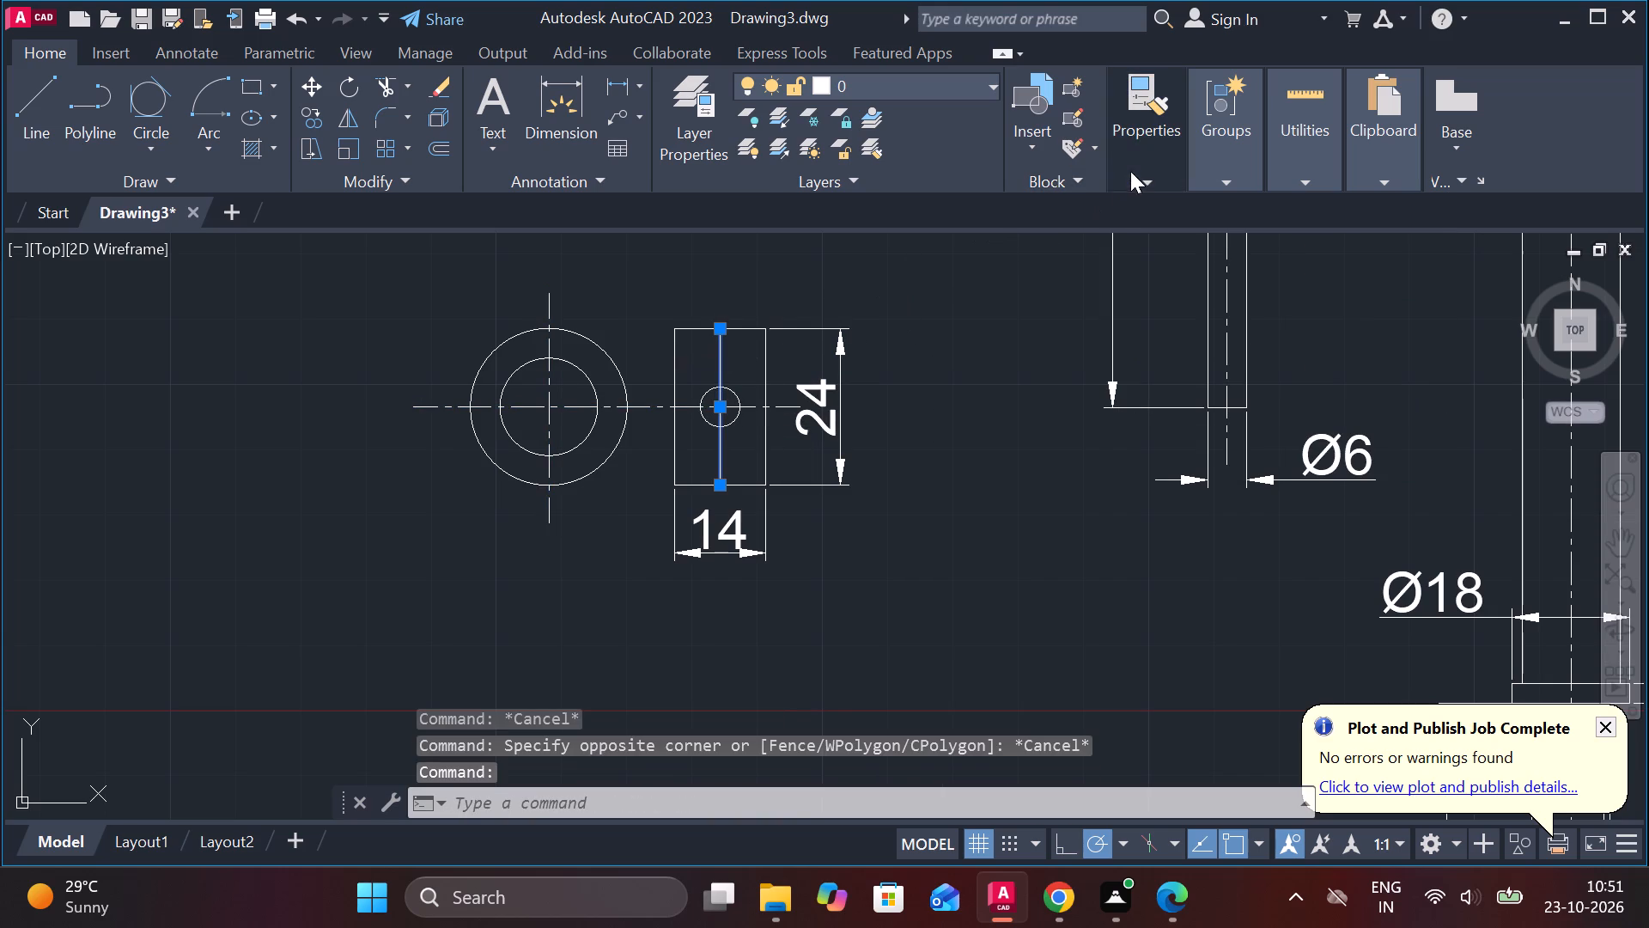
pyautogui.click(1325, 266)
pyautogui.click(1279, 363)
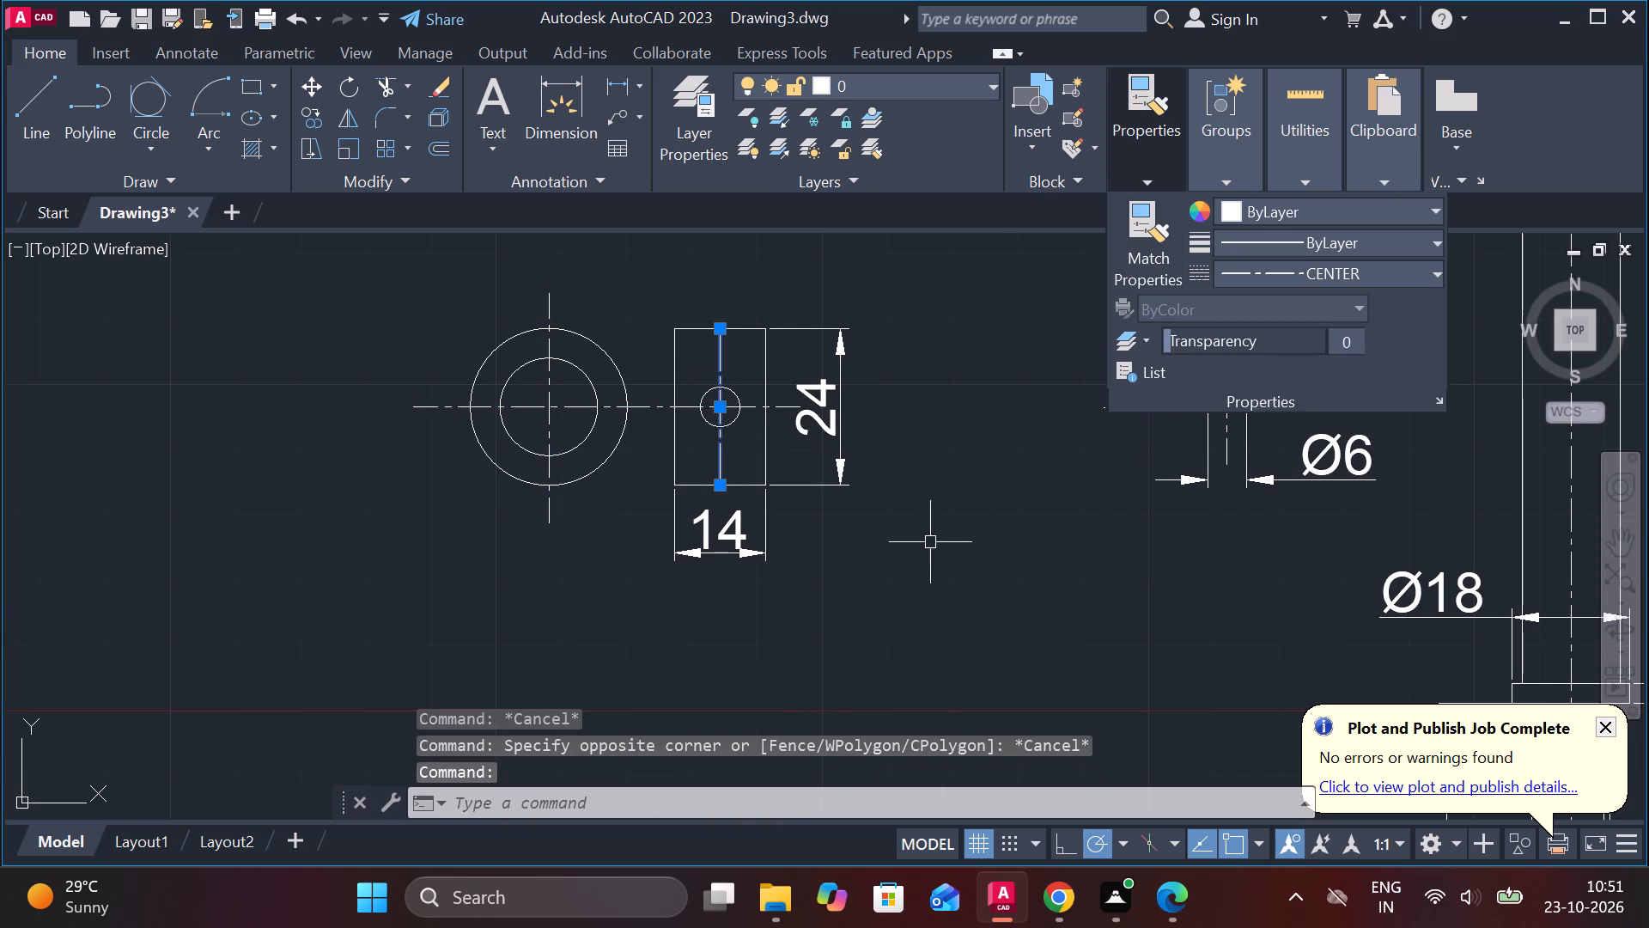
pyautogui.press('Escape')
# Add a multileader from the 14 by 24 rectangle's upper-left corner with the part number 6 at text height 10.
pyautogui.scroll(-2, 873, 535)
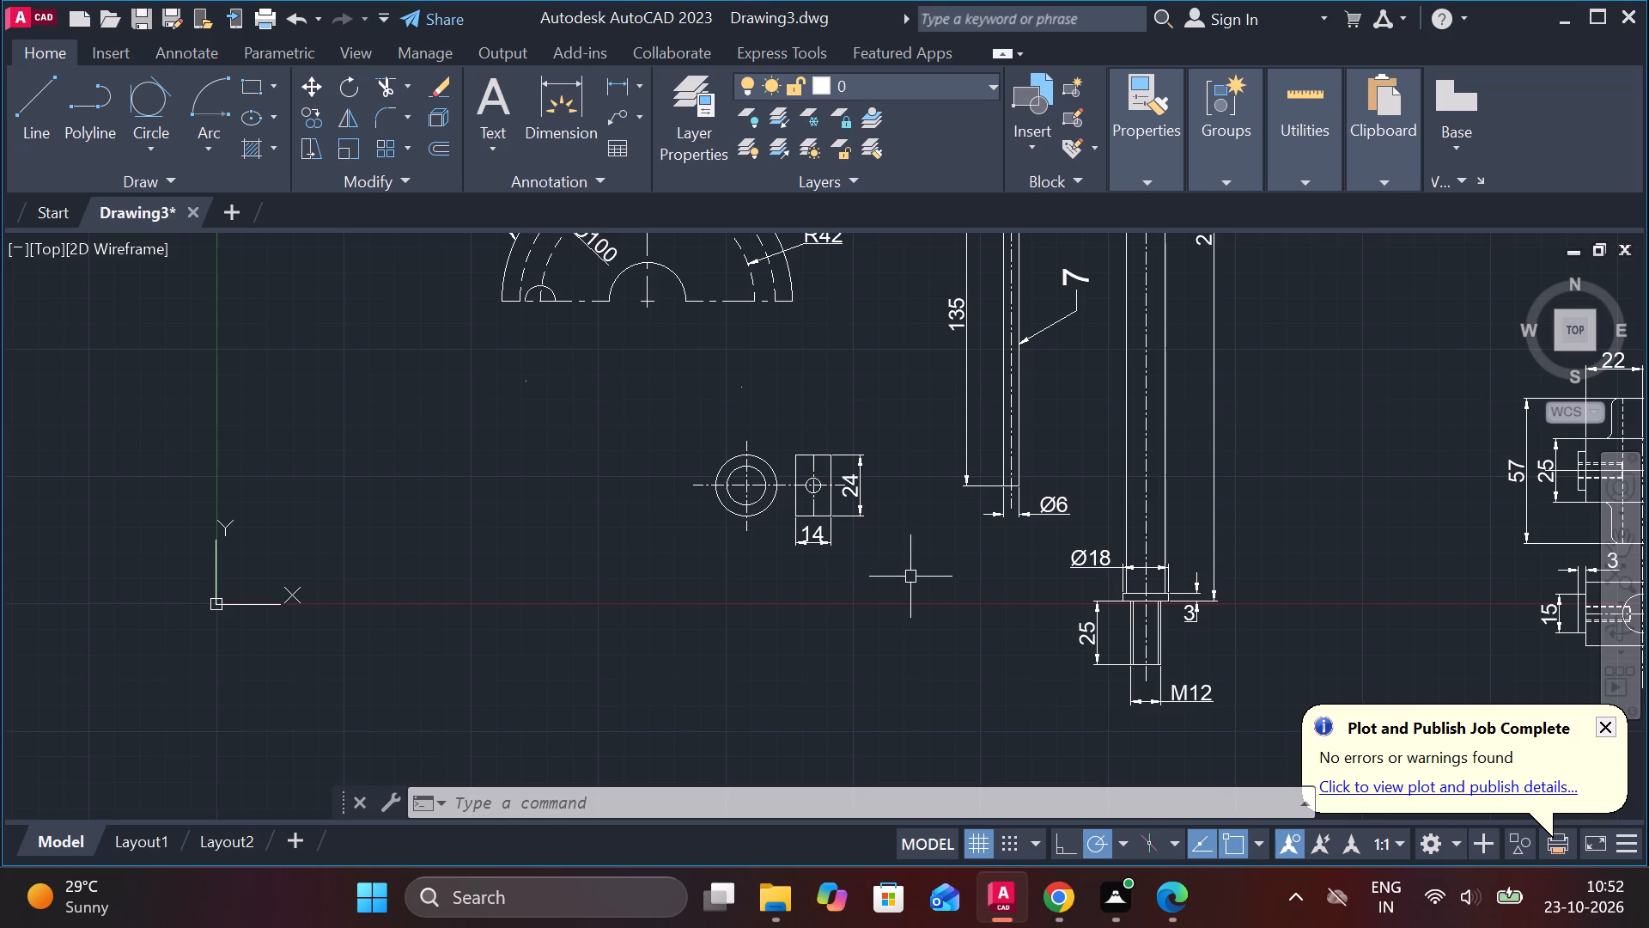
pyautogui.scroll(1, 909, 548)
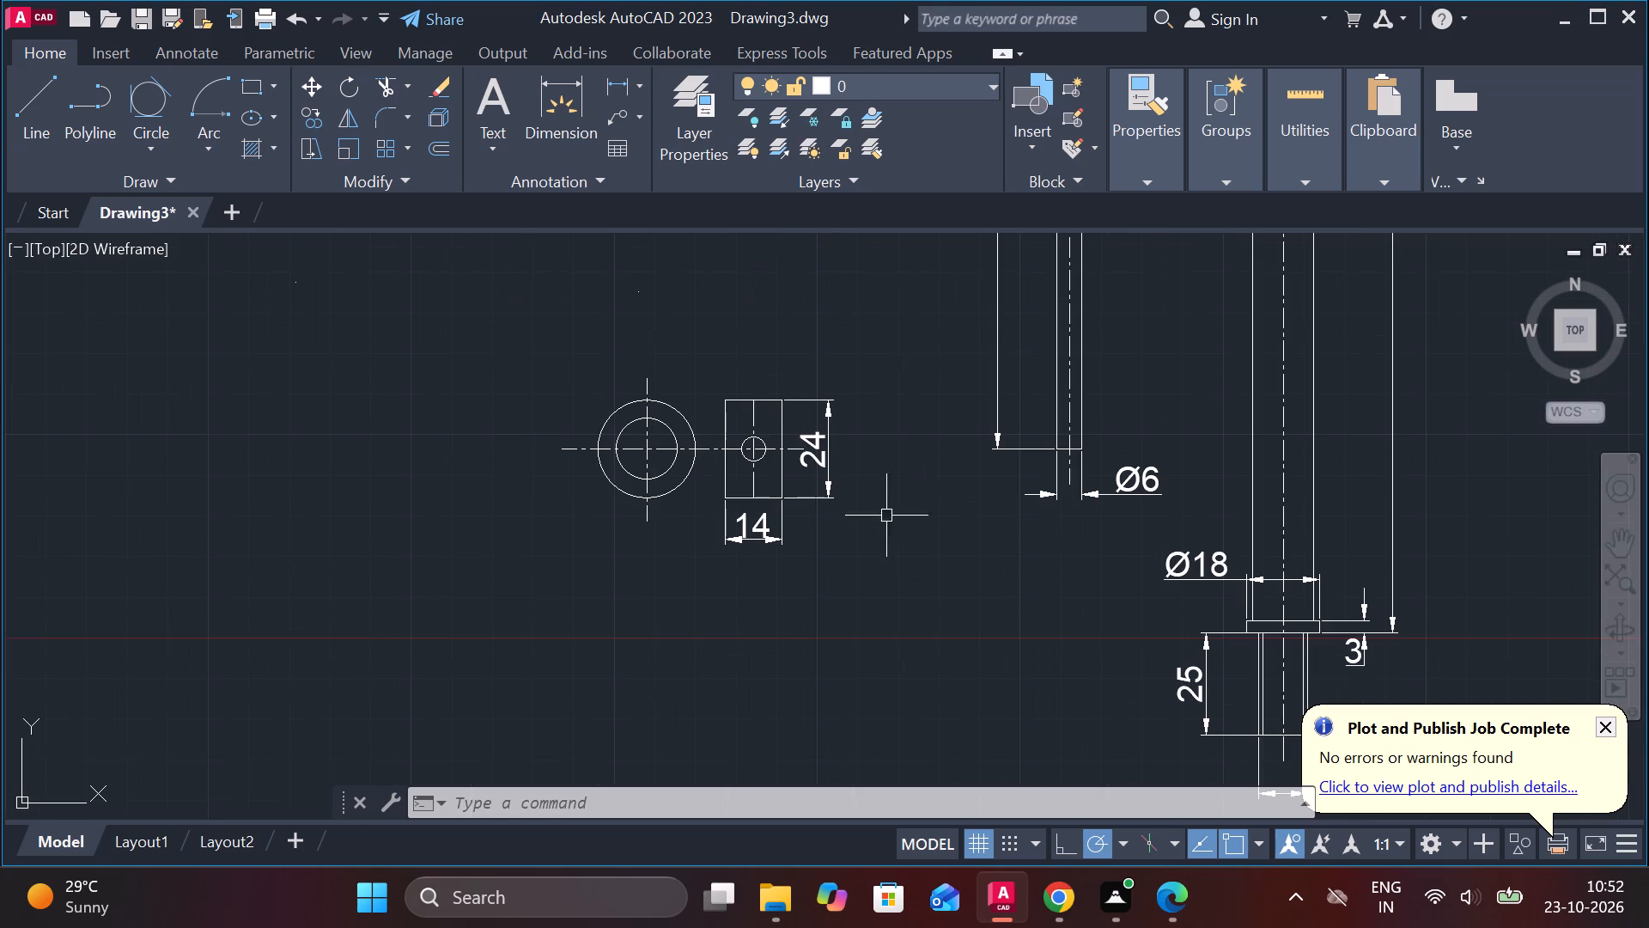
pyautogui.click(614, 113)
pyautogui.click(720, 392)
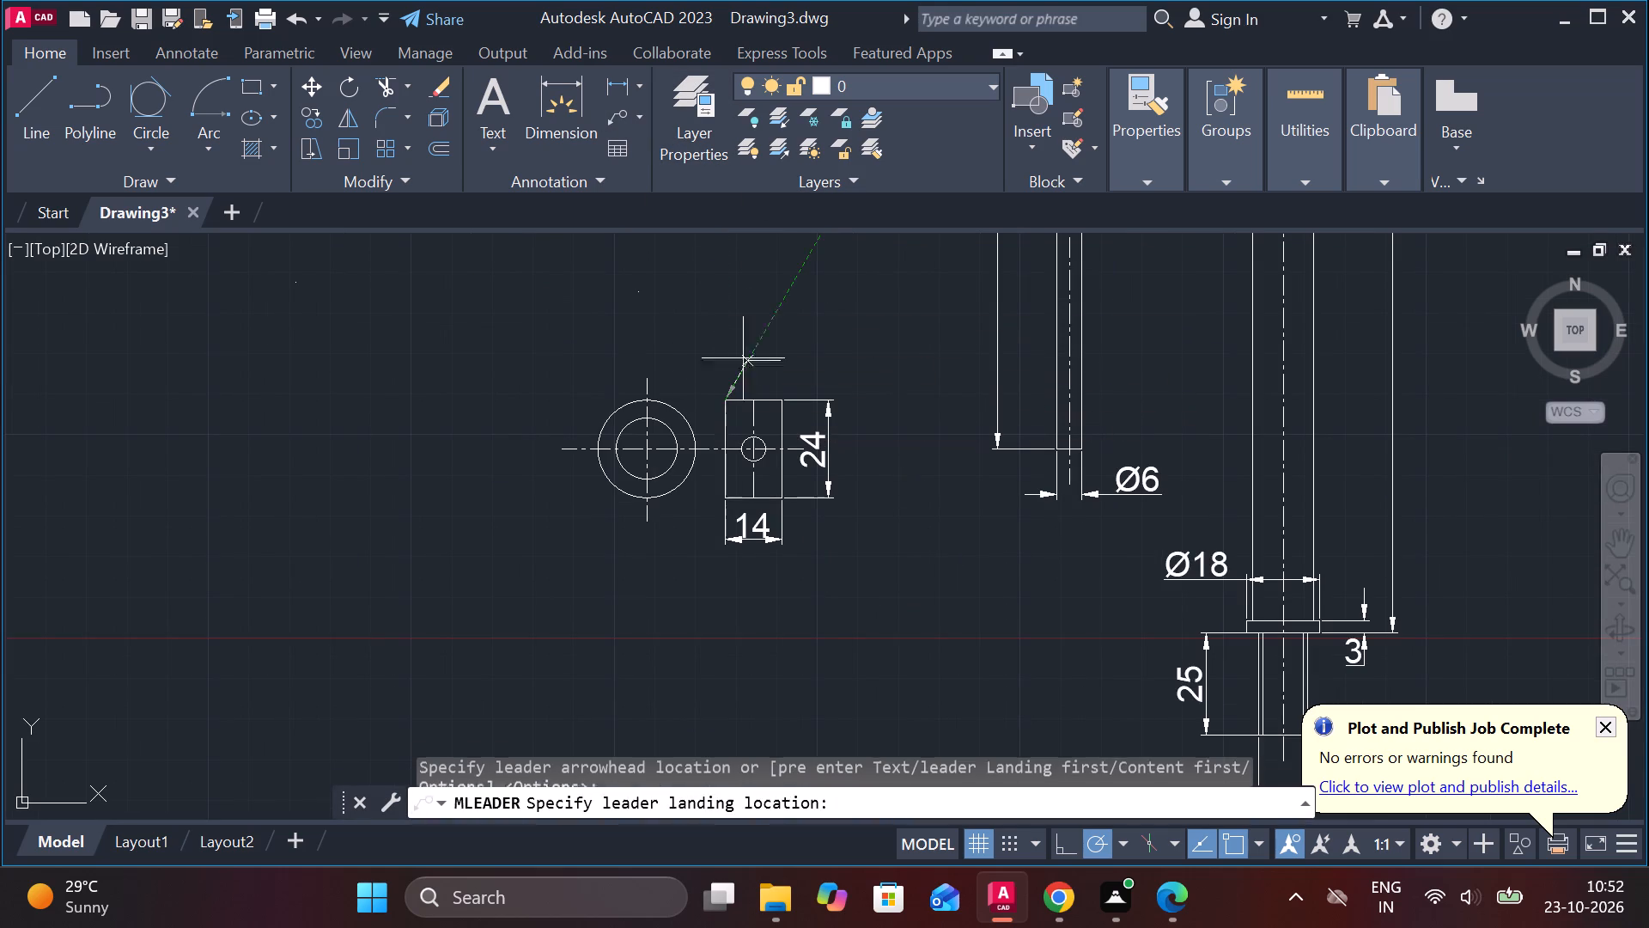
pyautogui.click(812, 294)
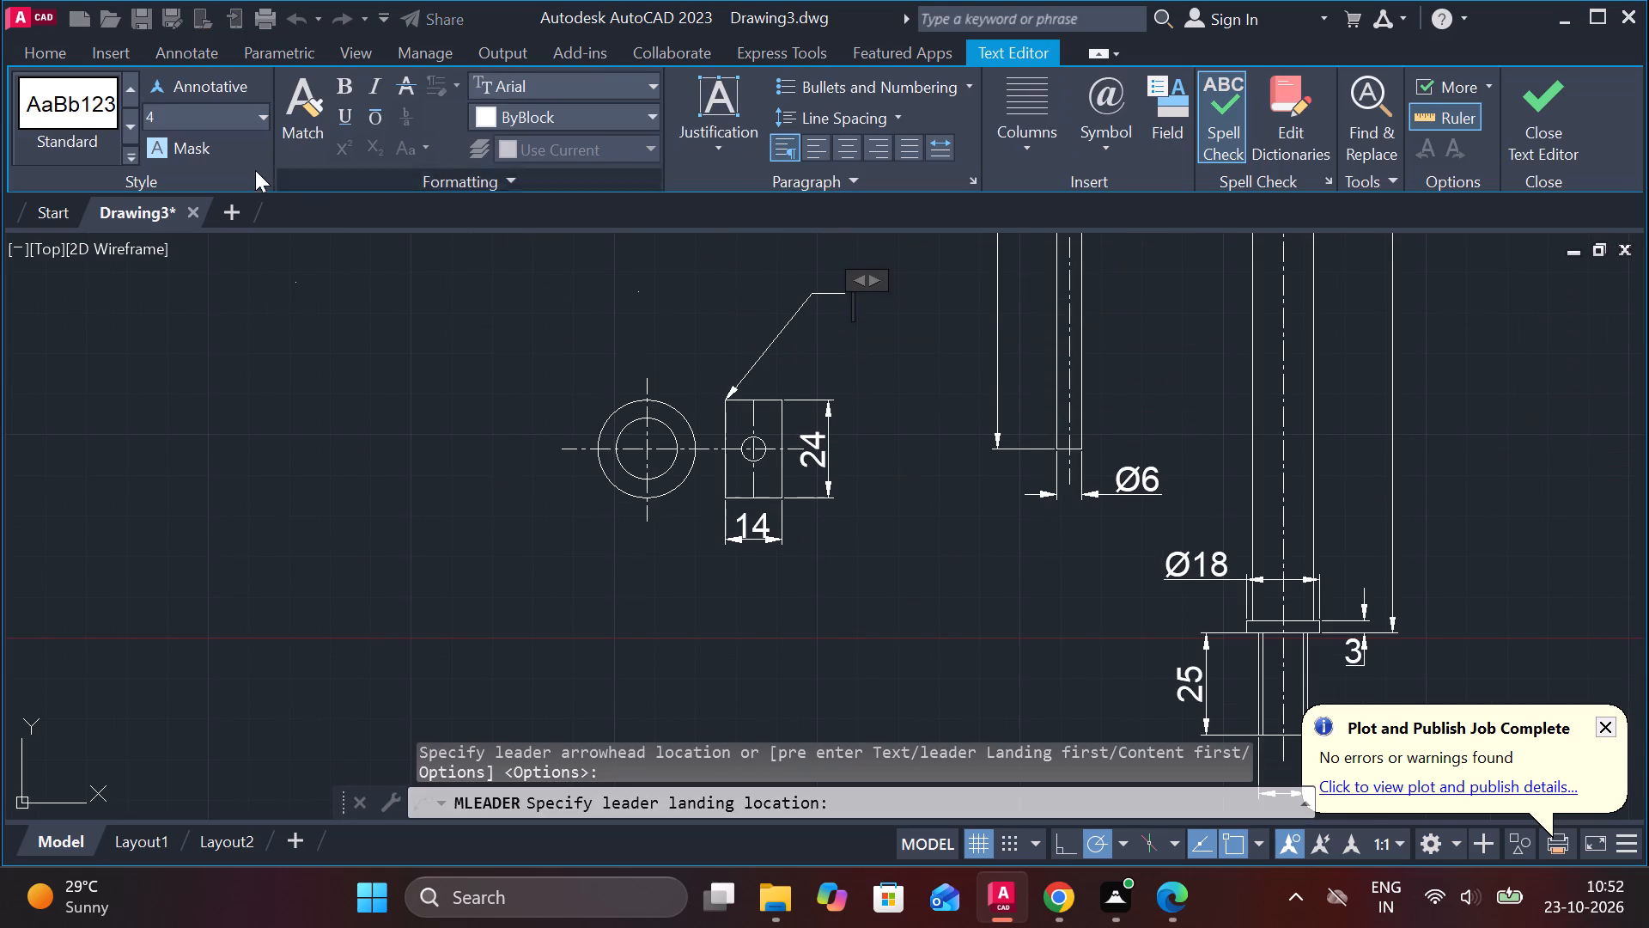
pyautogui.click(187, 104)
pyautogui.write('10')
pyautogui.press('Return')
pyautogui.press('6')
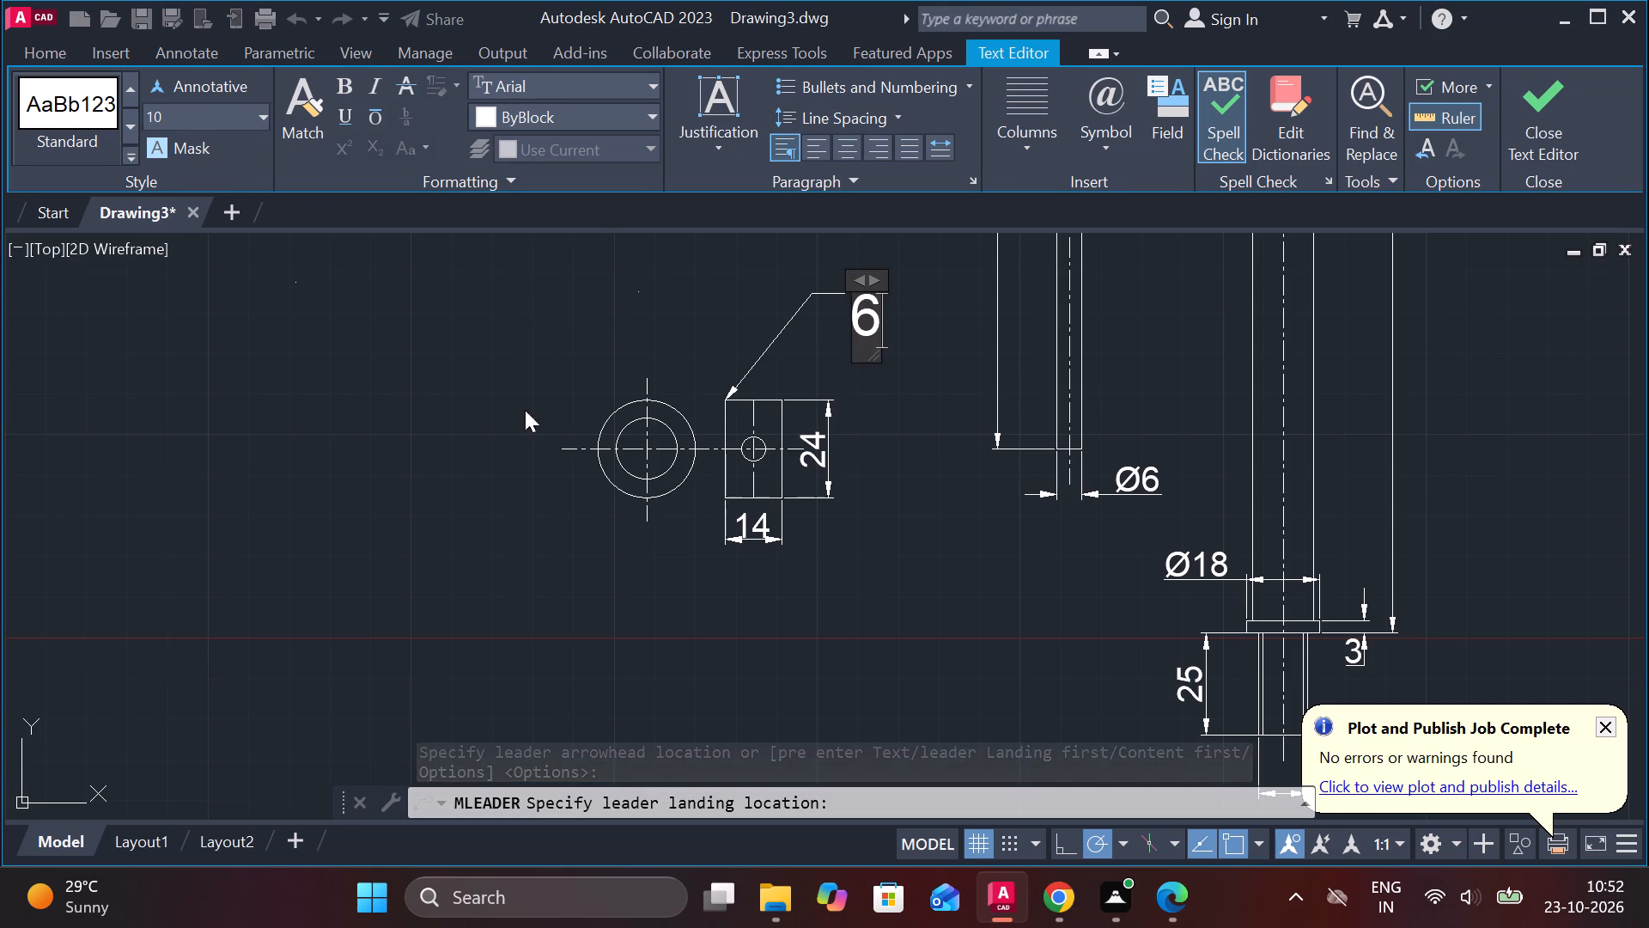
pyautogui.click(1526, 111)
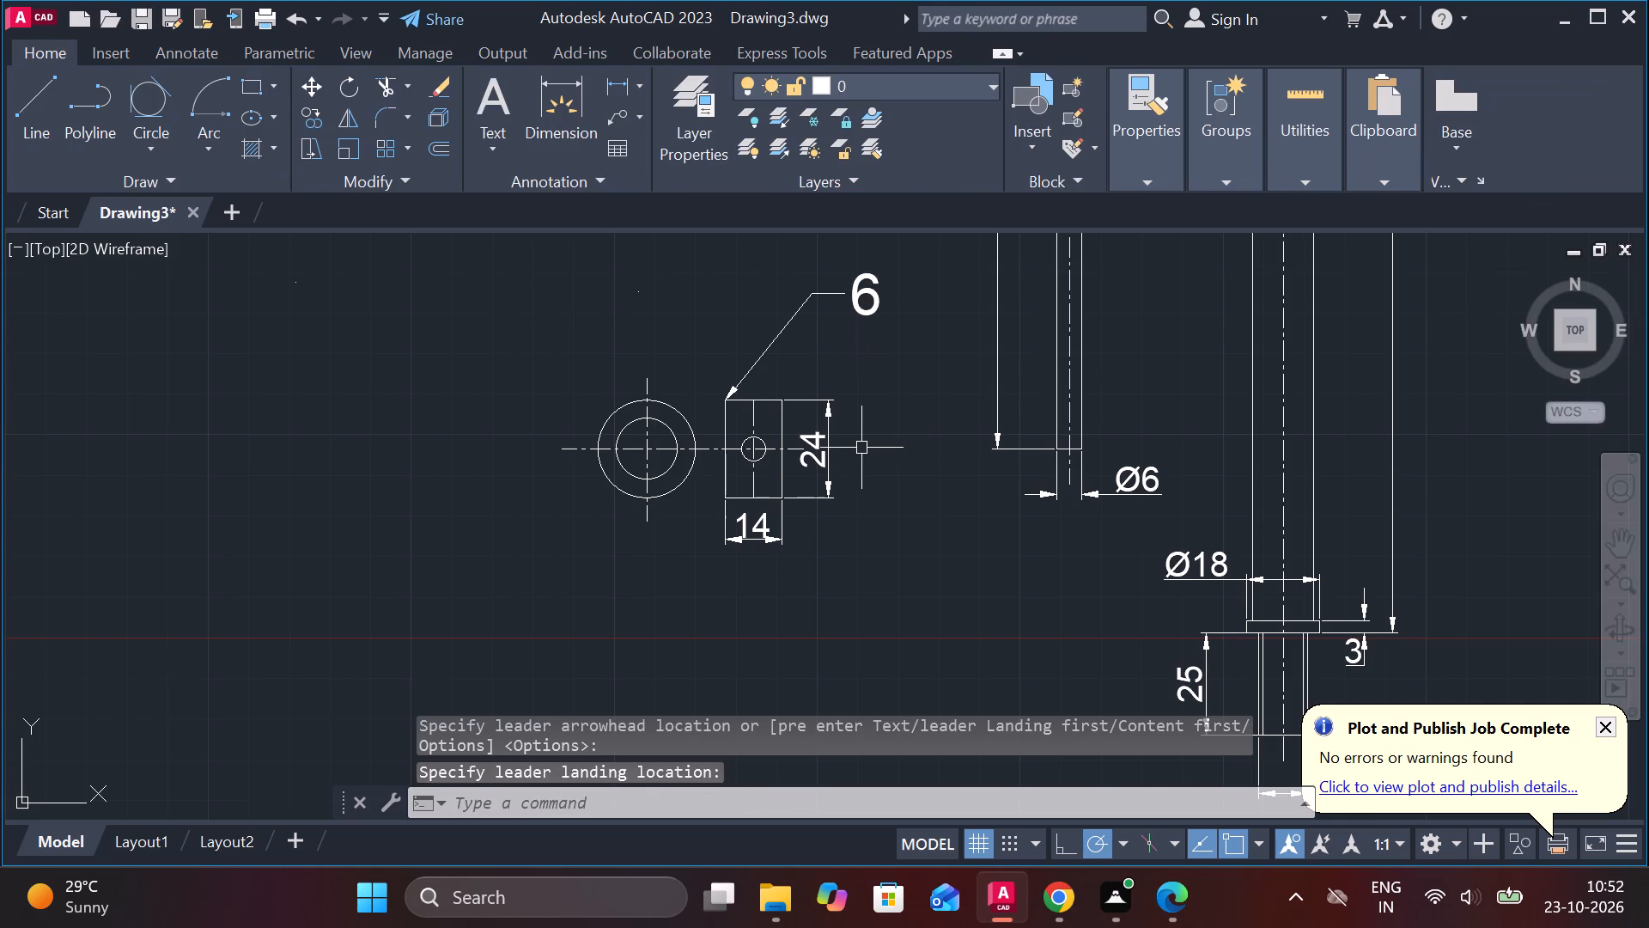
# Add diameter dimensions to the outer and inner concentric circles in part 6's round view.
pyautogui.click(629, 89)
pyautogui.click(623, 92)
pyautogui.scroll(1, 580, 395)
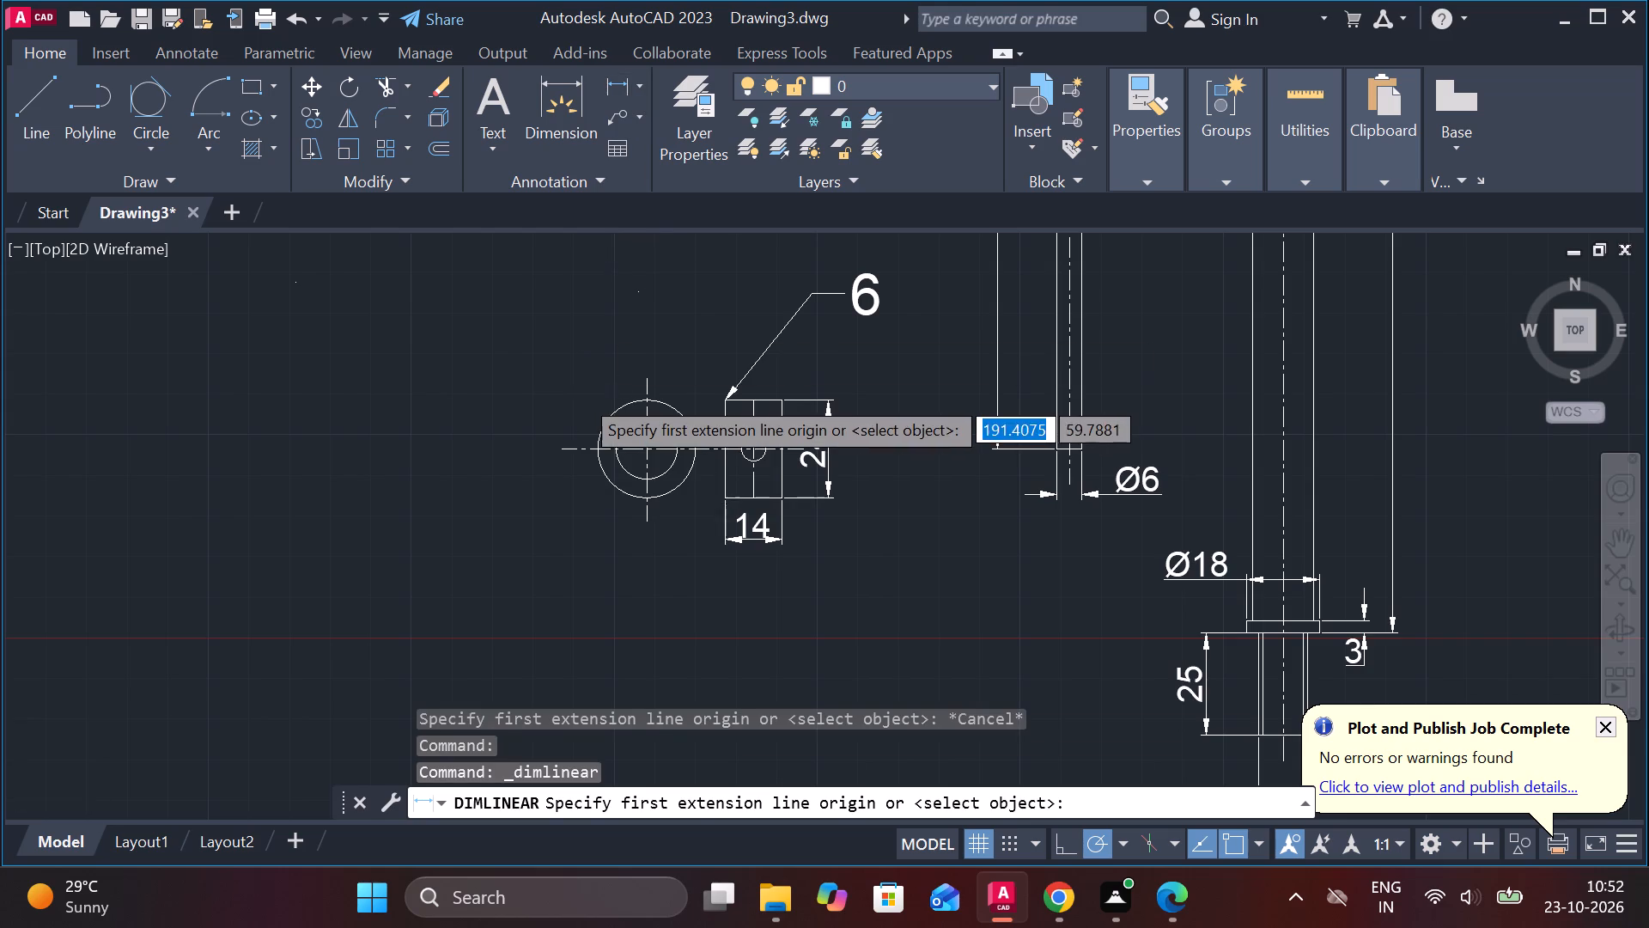
pyautogui.scroll(1, 582, 395)
pyautogui.moveTo(878, 389); pyautogui.dragTo(811, 372, button='middle')
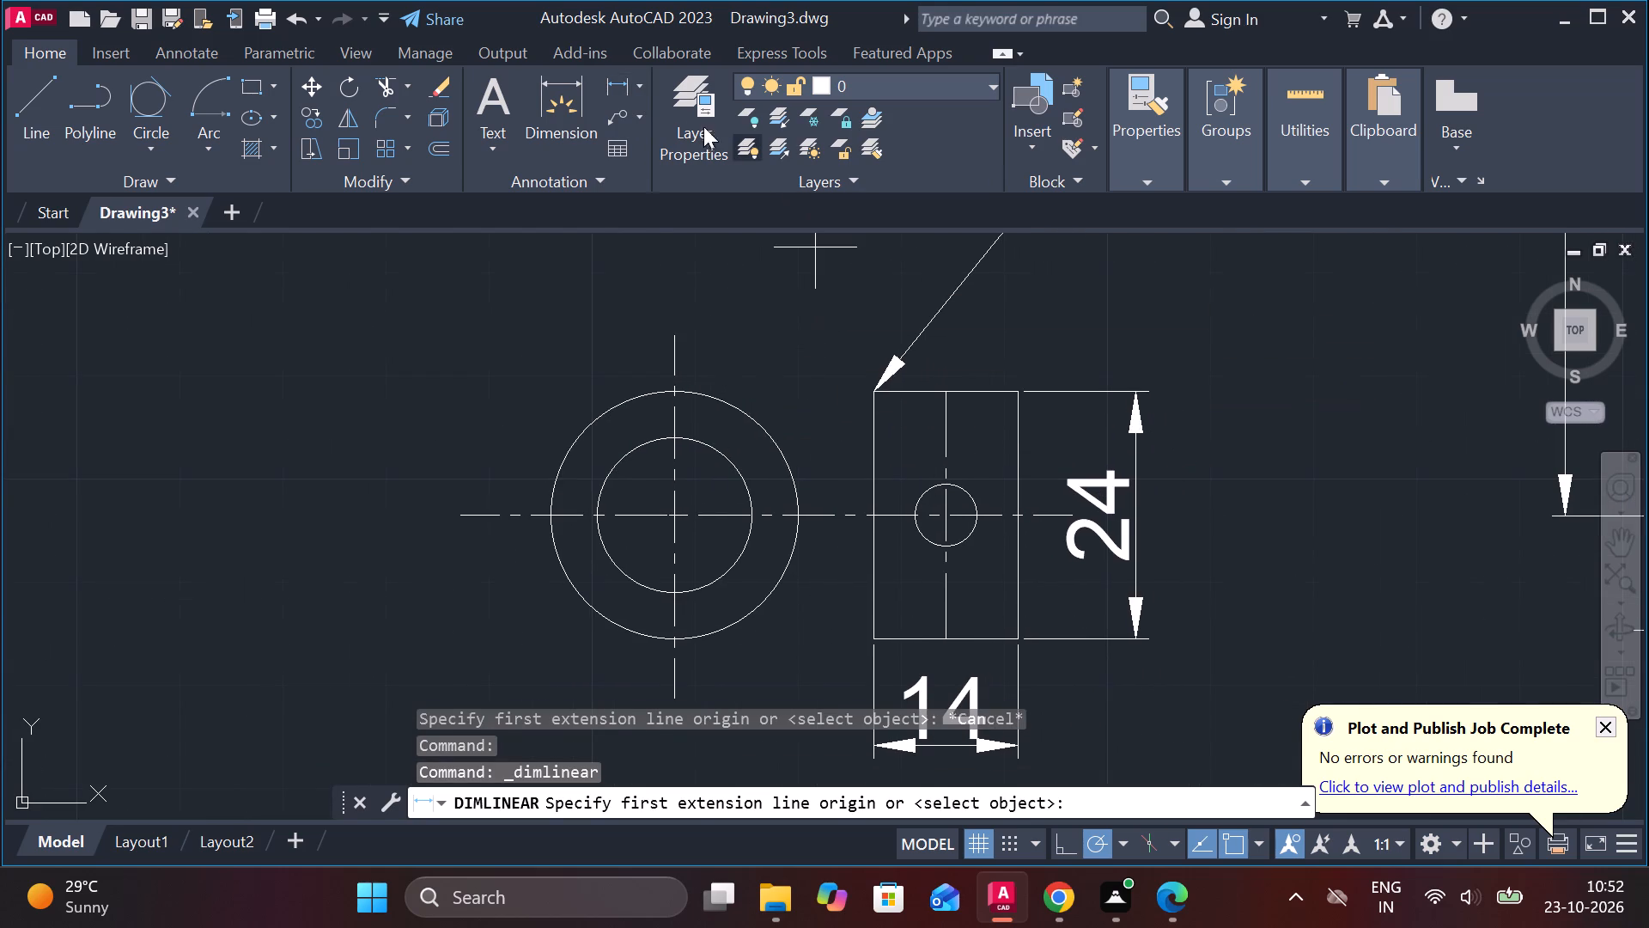
pyautogui.click(636, 78)
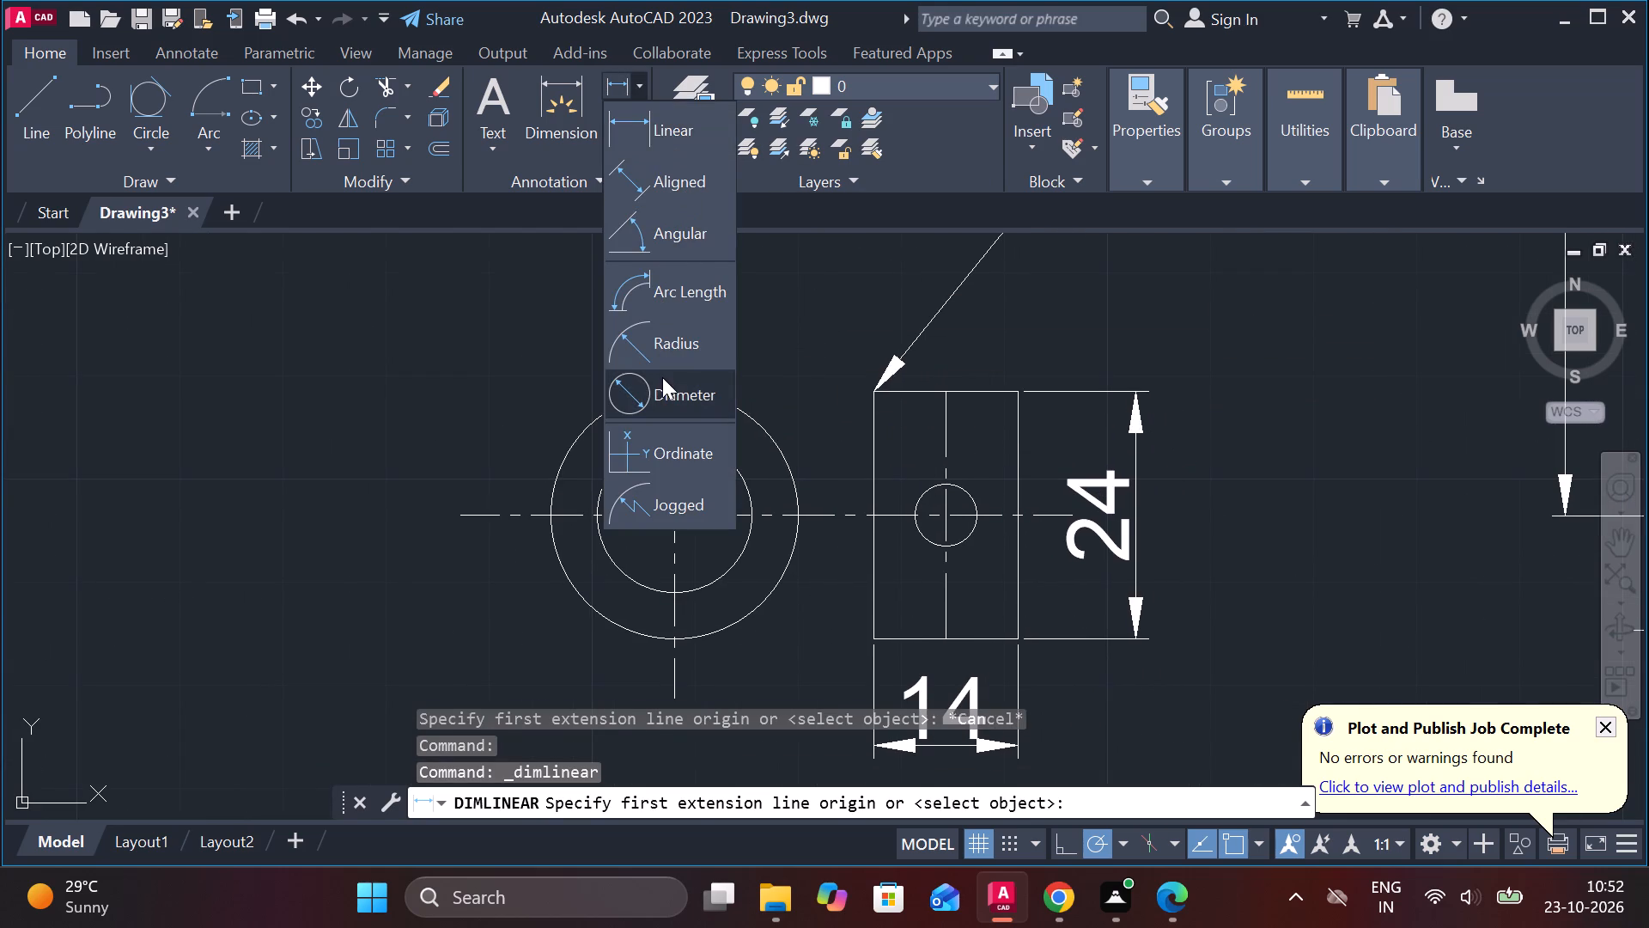
pyautogui.click(662, 388)
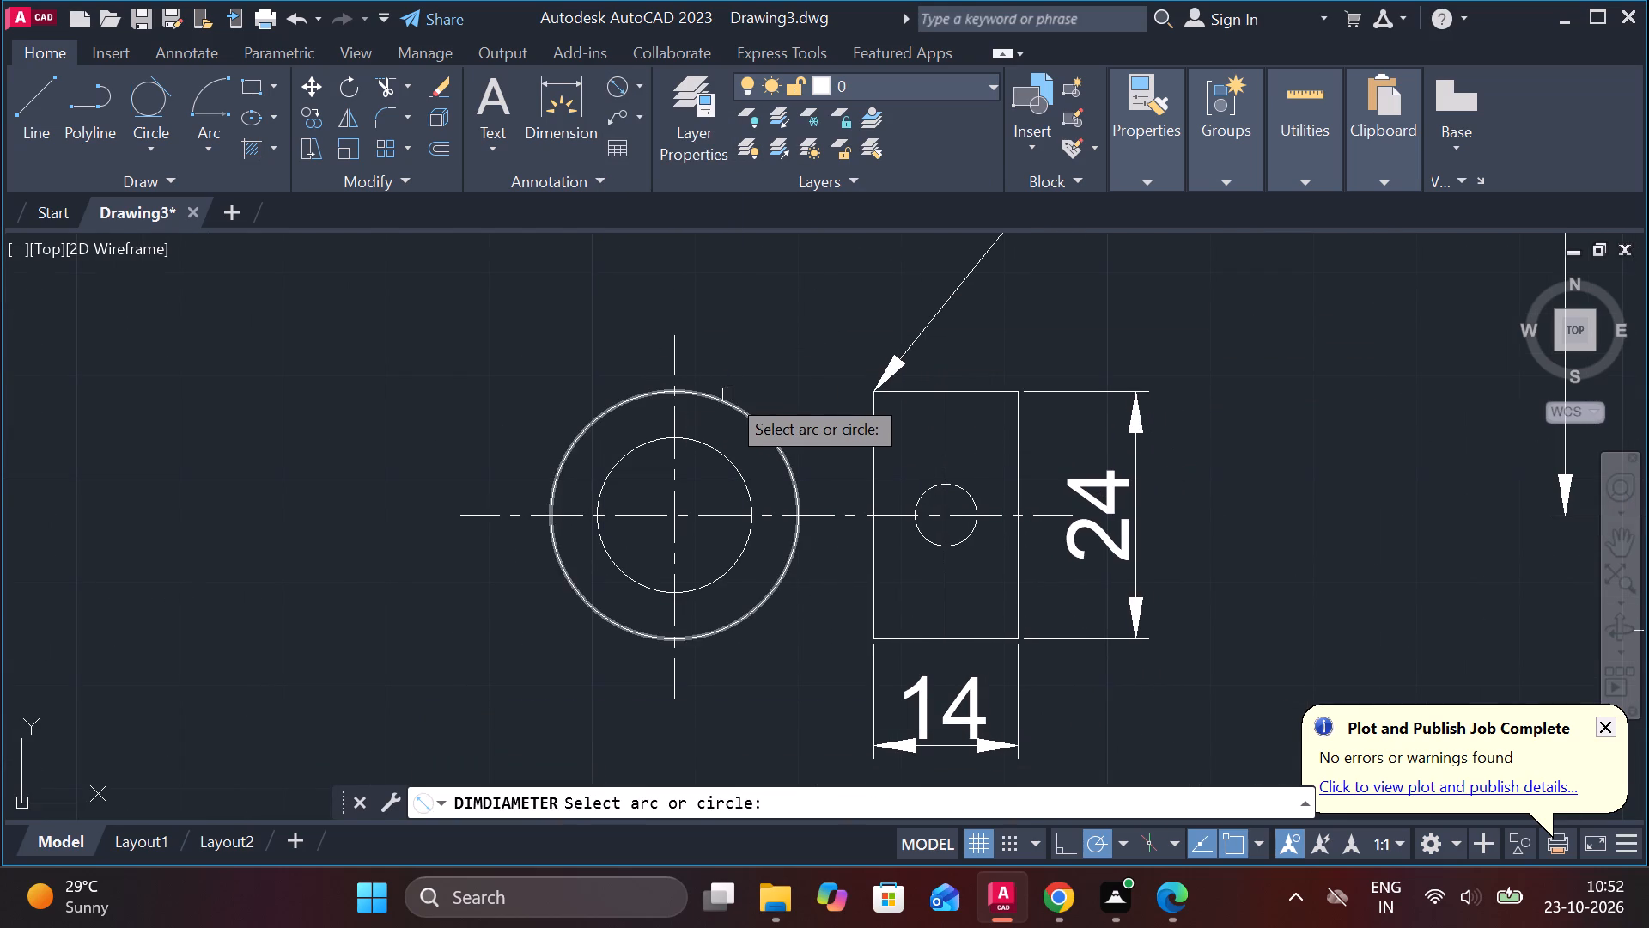
pyautogui.click(727, 394)
pyautogui.click(731, 355)
pyautogui.press('space')
pyautogui.click(622, 468)
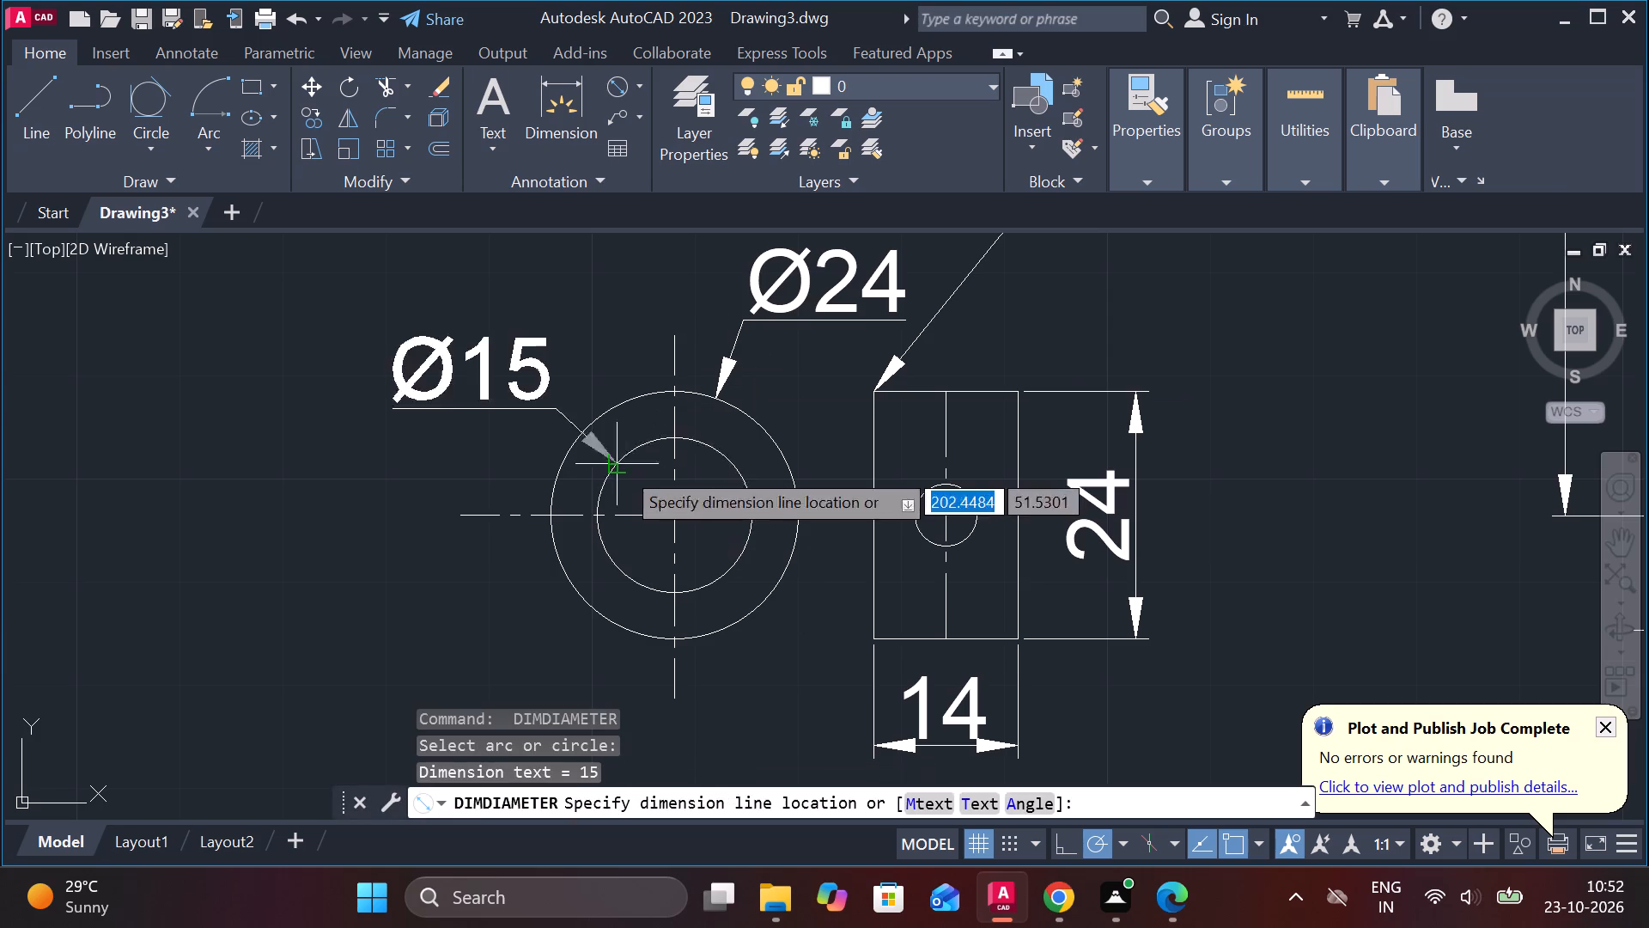
pyautogui.click(593, 374)
# Add a diameter dimension to the small hole circle inside part 6's rectangular view.
pyautogui.press('space')
pyautogui.click(973, 486)
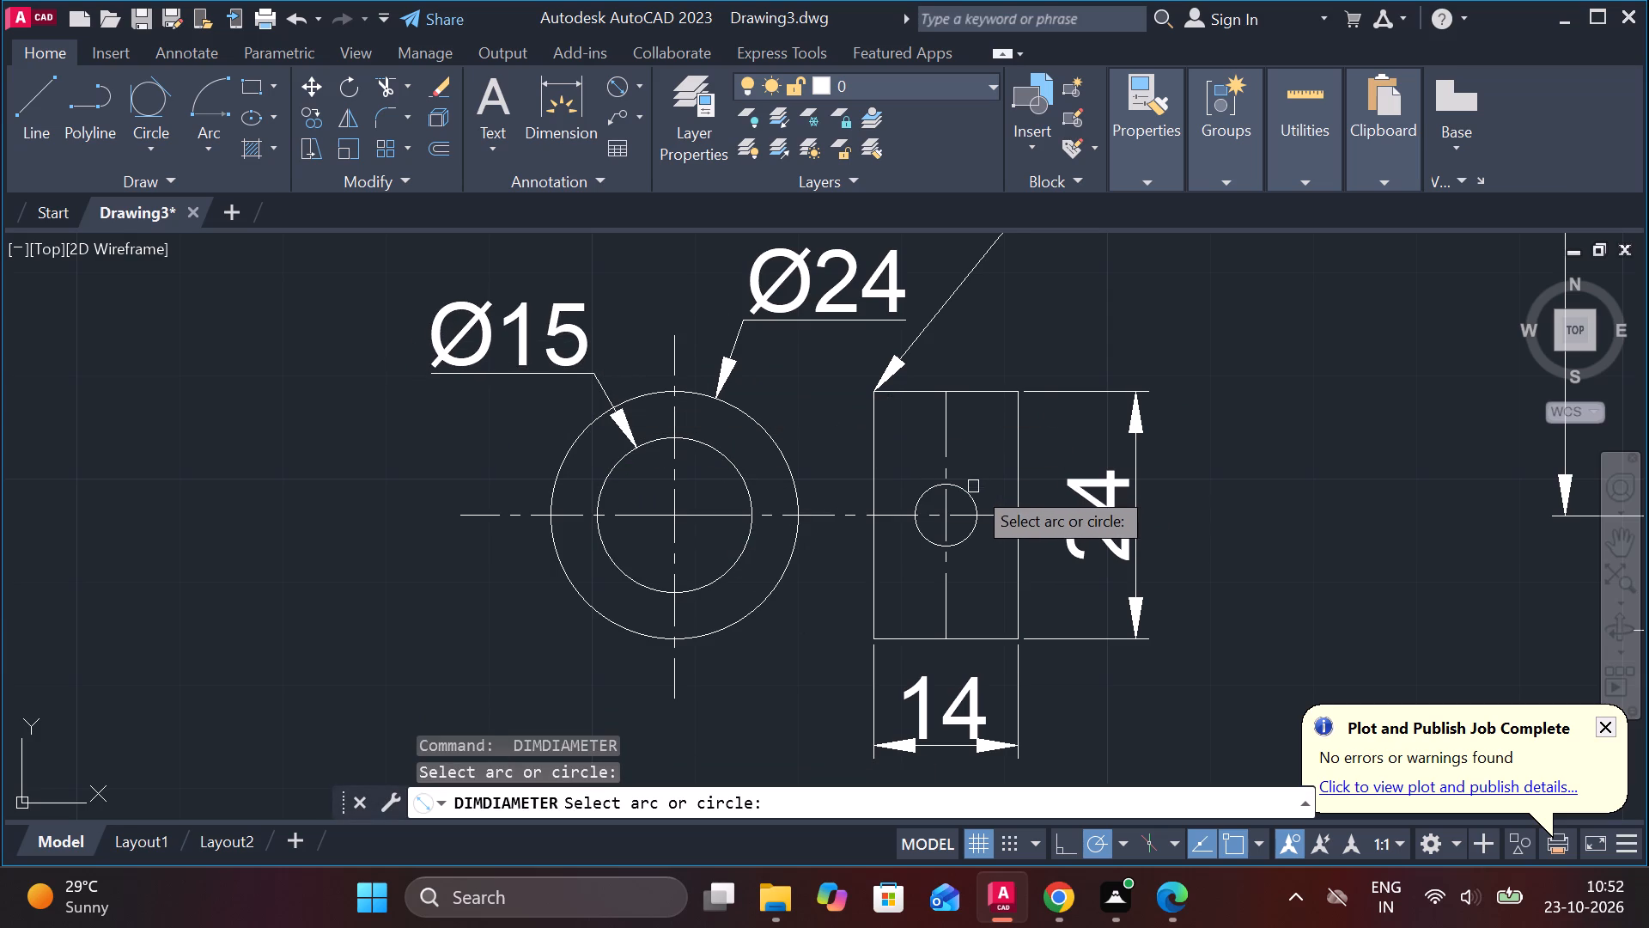
pyautogui.click(968, 492)
pyautogui.click(1024, 327)
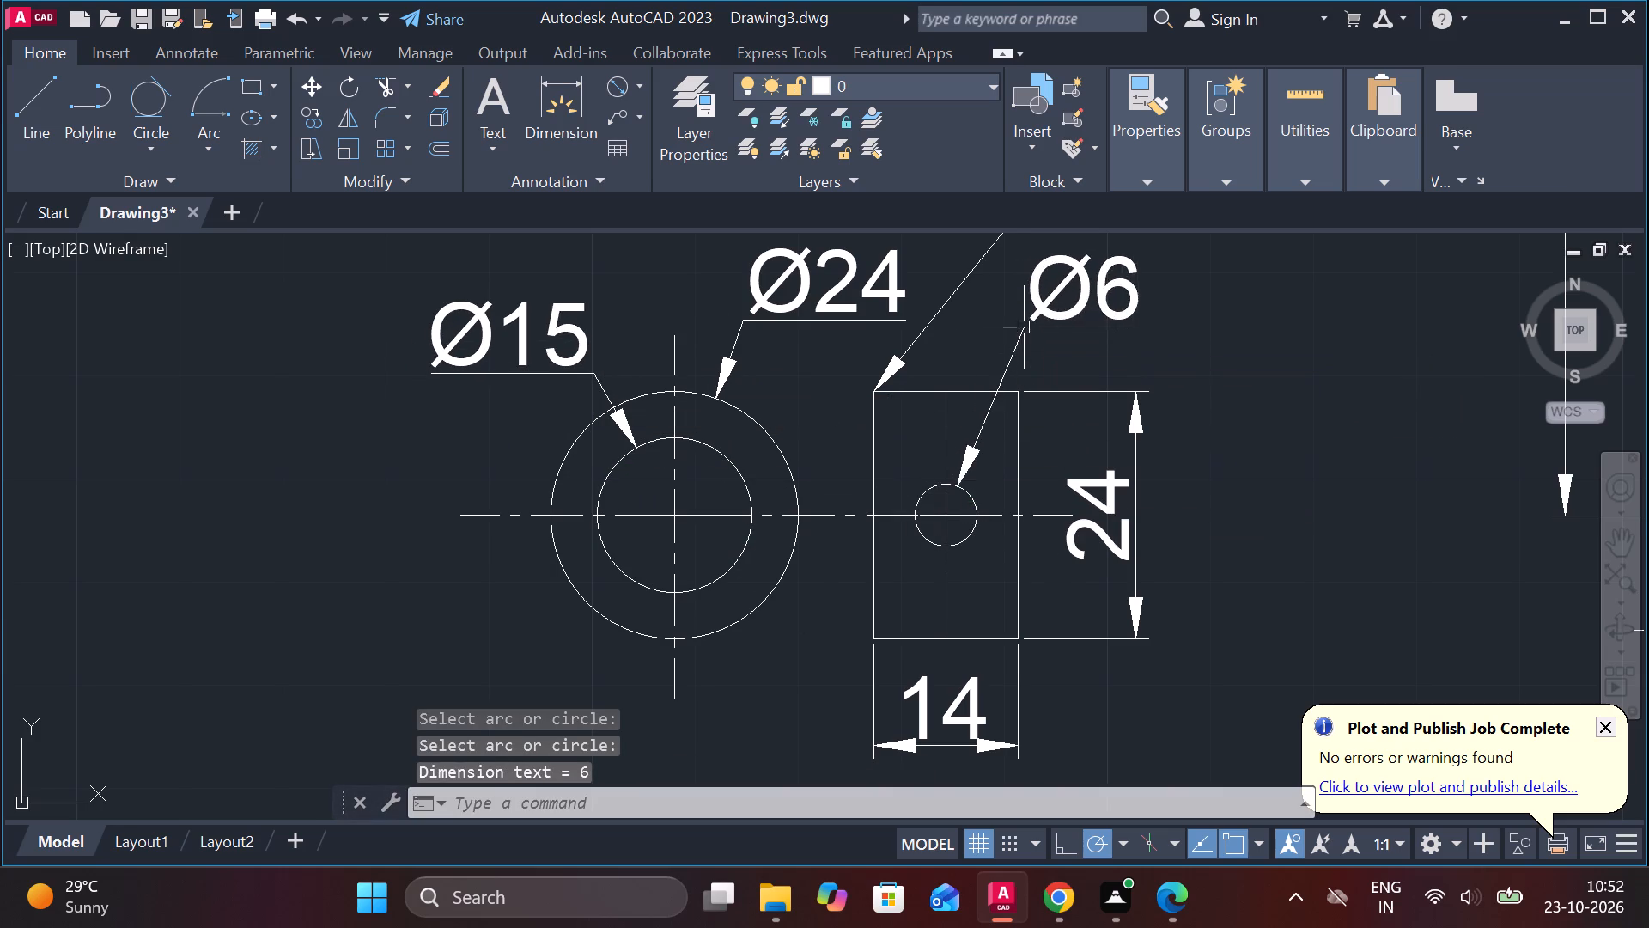
# Move both part 6 views with their dimensions and leader straight up about 28 mm, closer beneath part 1.
pyautogui.scroll(-1, 1068, 342)
pyautogui.scroll(-2, 1107, 436)
pyautogui.moveTo(849, 293); pyautogui.dragTo(858, 294)
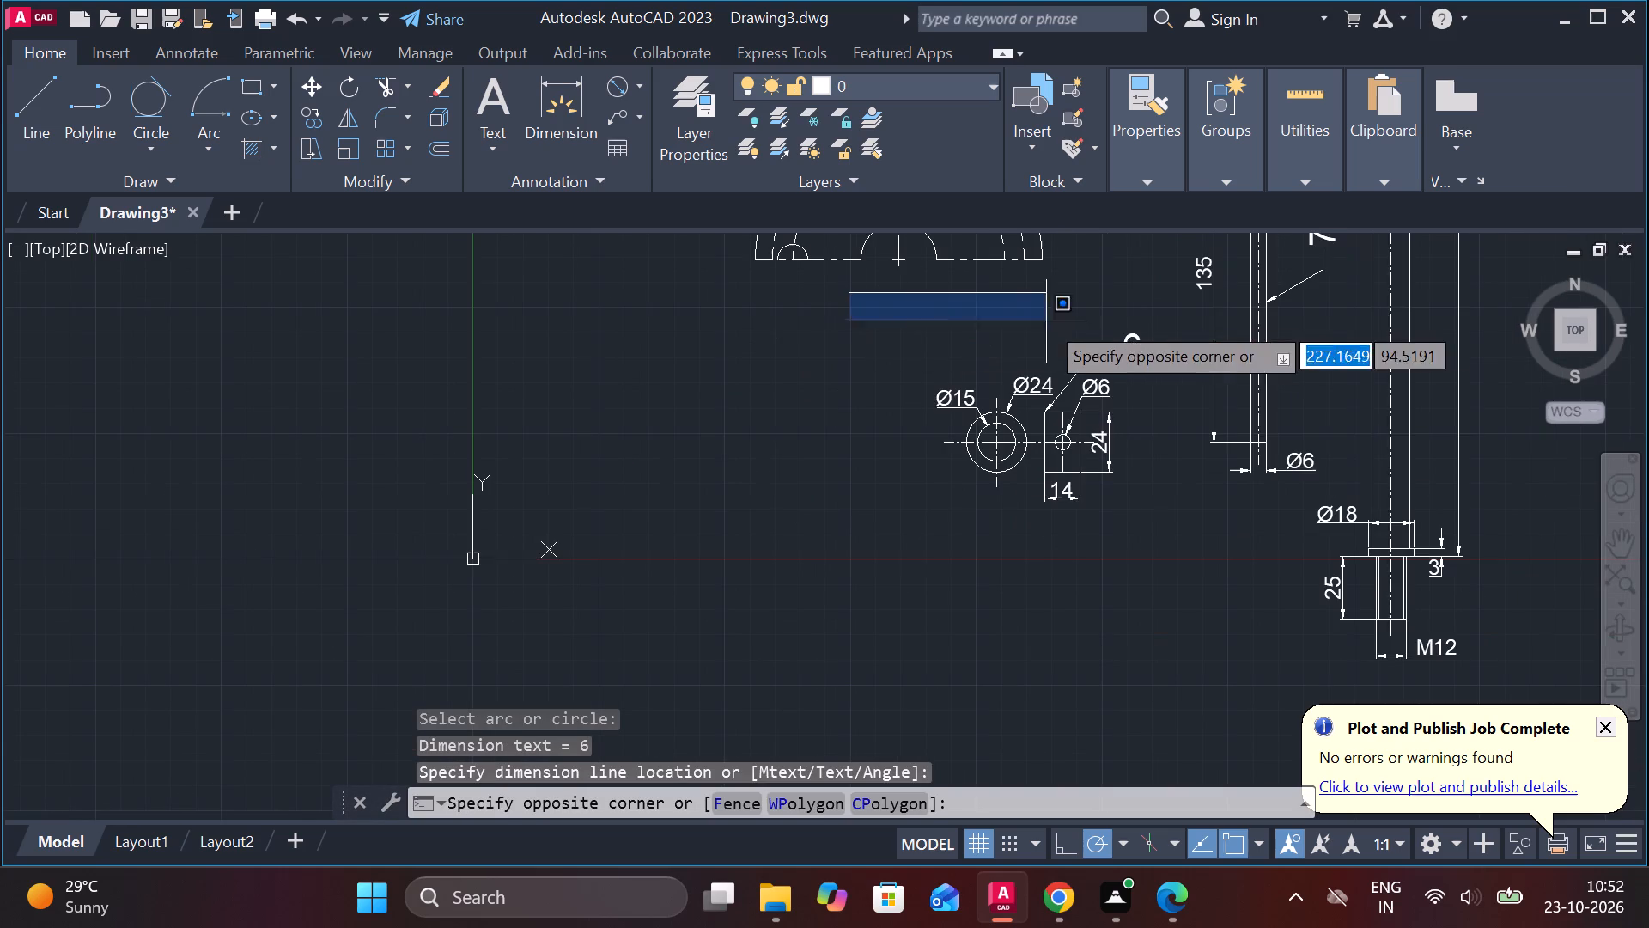
pyautogui.click(1153, 526)
pyautogui.press('m')
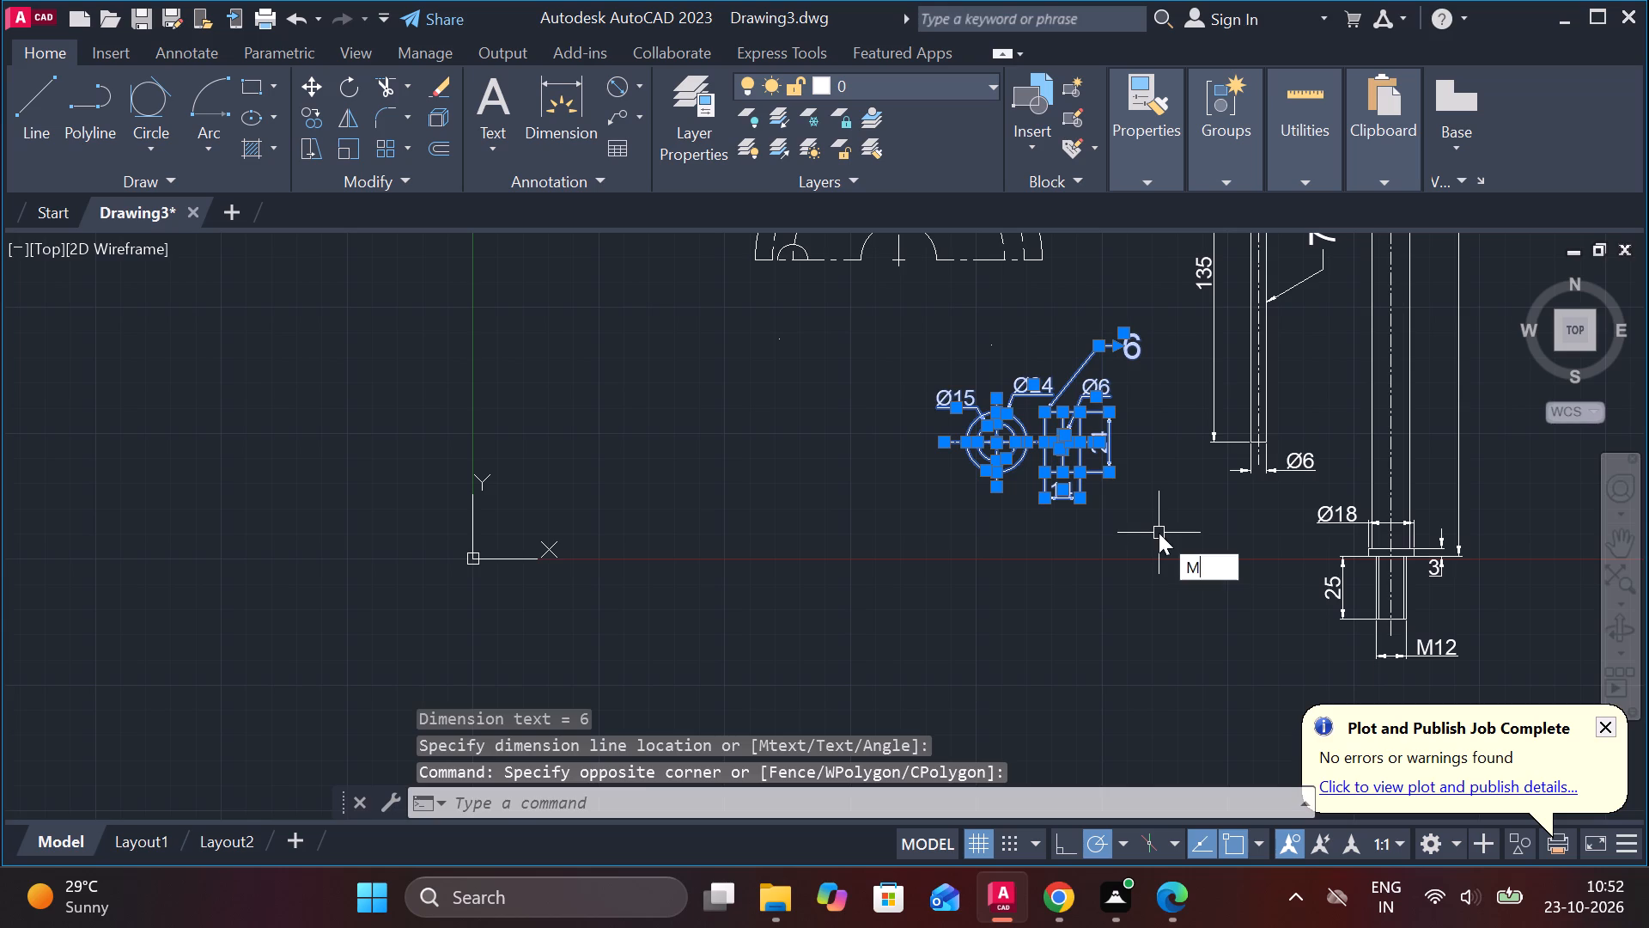
pyautogui.press('Return')
pyautogui.click(1159, 533)
pyautogui.scroll(-1, 1154, 531)
pyautogui.moveTo(1151, 538); pyautogui.dragTo(1024, 672, button='middle')
pyautogui.scroll(-1, 1151, 538)
pyautogui.scroll(1, 1027, 683)
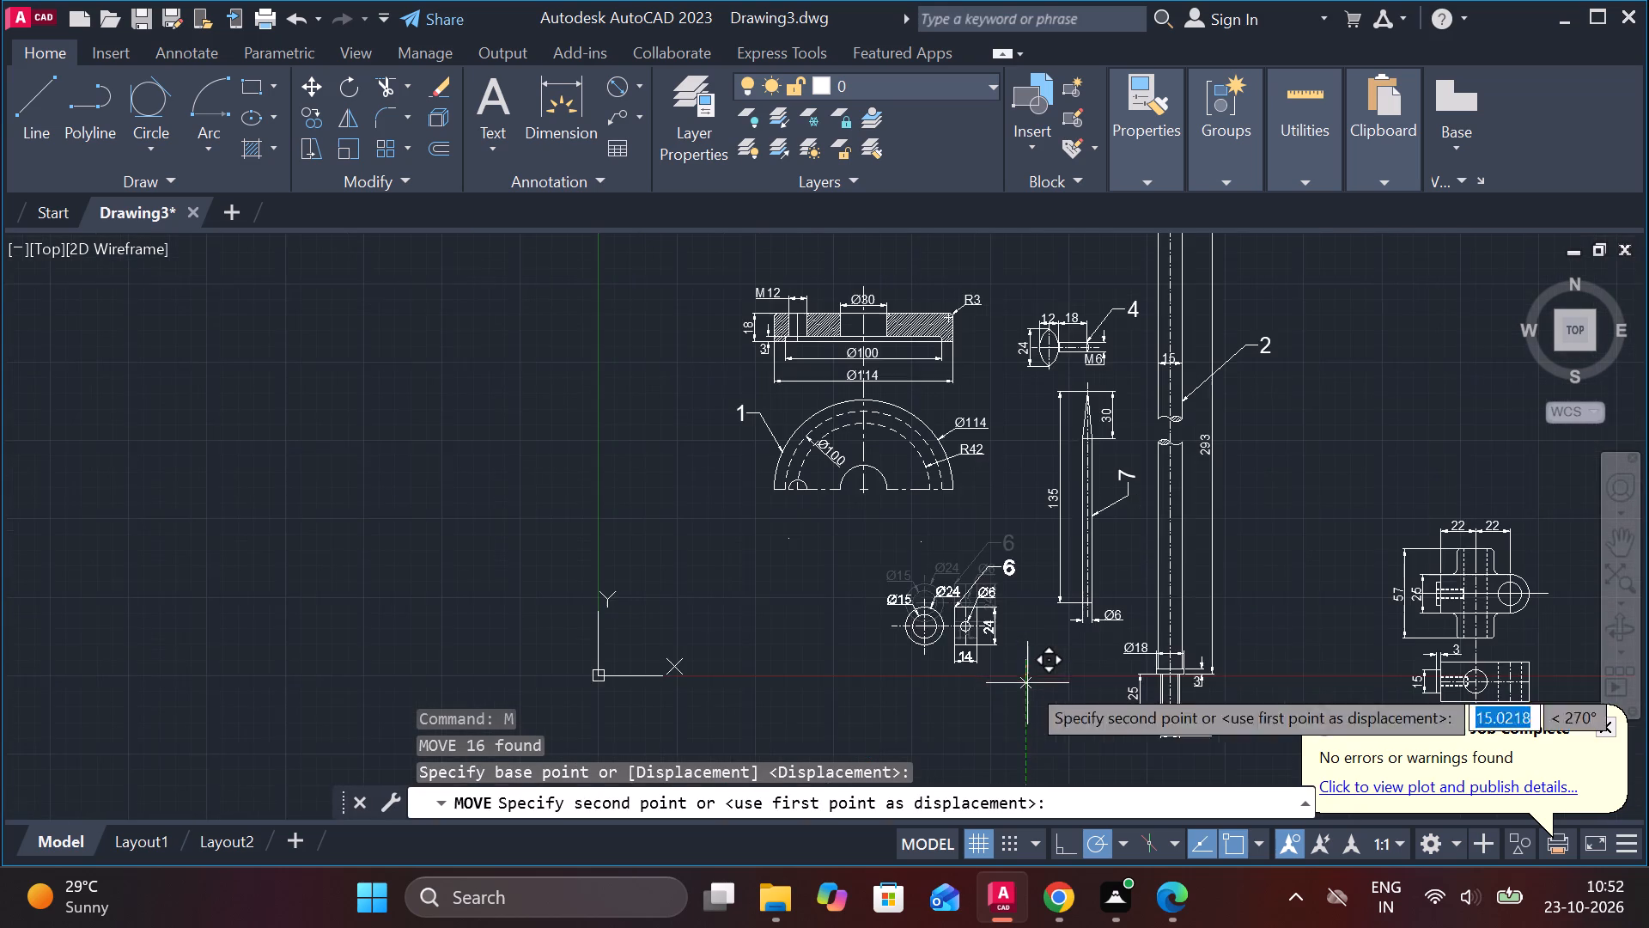
pyautogui.scroll(2, 922, 630)
pyautogui.moveTo(844, 638); pyautogui.dragTo(958, 635, button='middle')
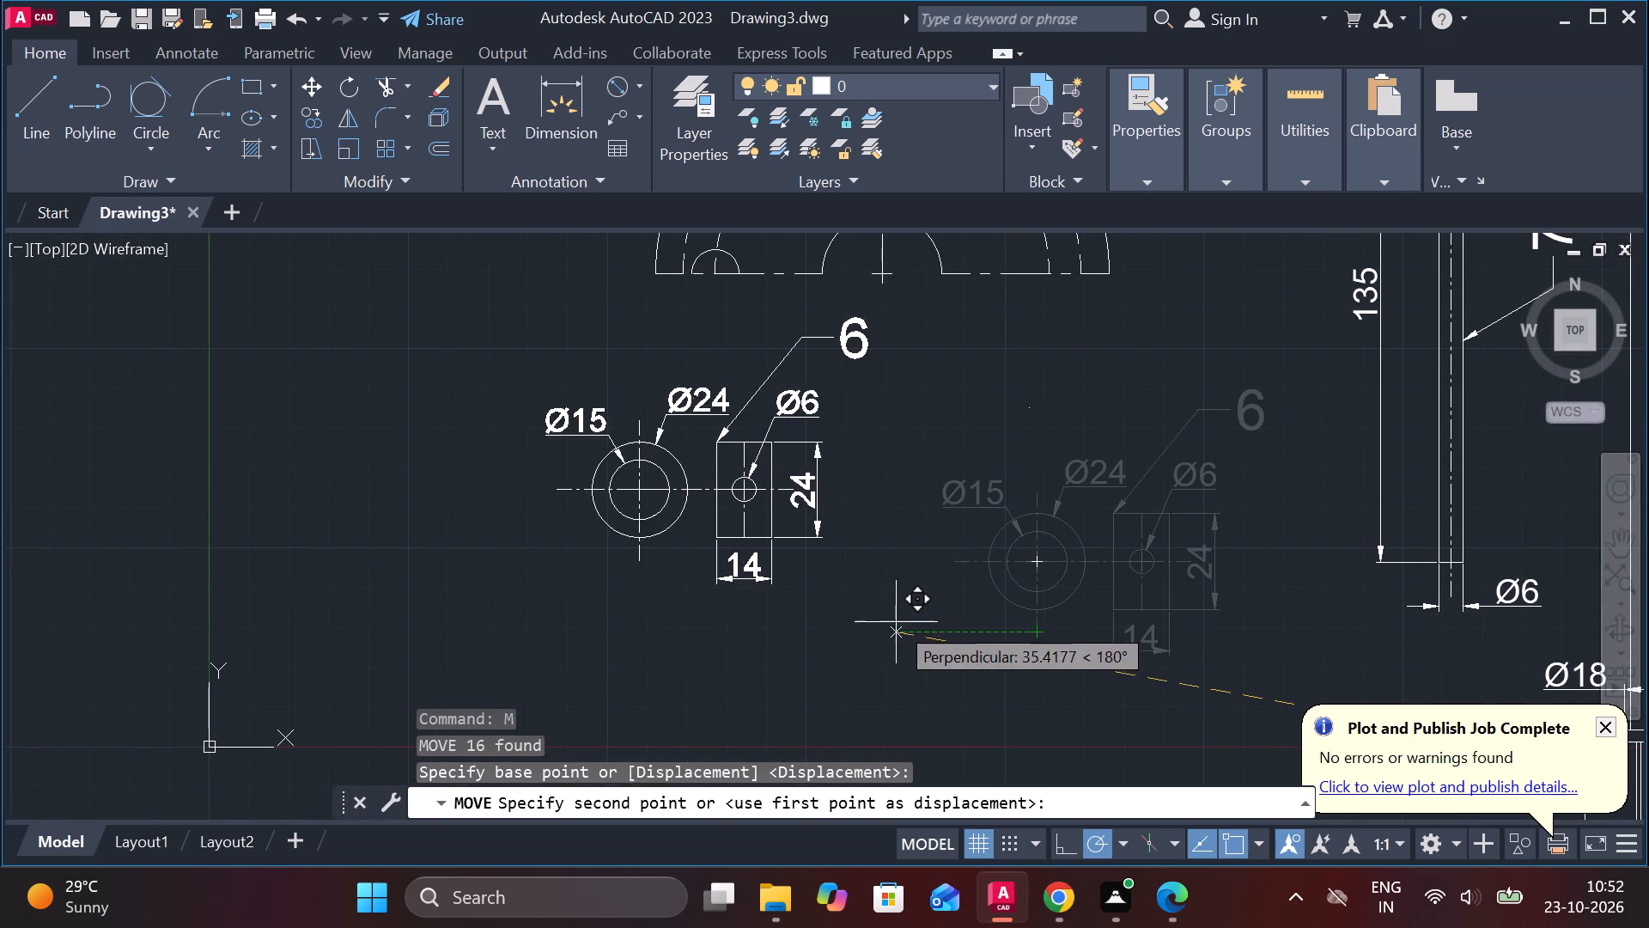
pyautogui.click(1305, 589)
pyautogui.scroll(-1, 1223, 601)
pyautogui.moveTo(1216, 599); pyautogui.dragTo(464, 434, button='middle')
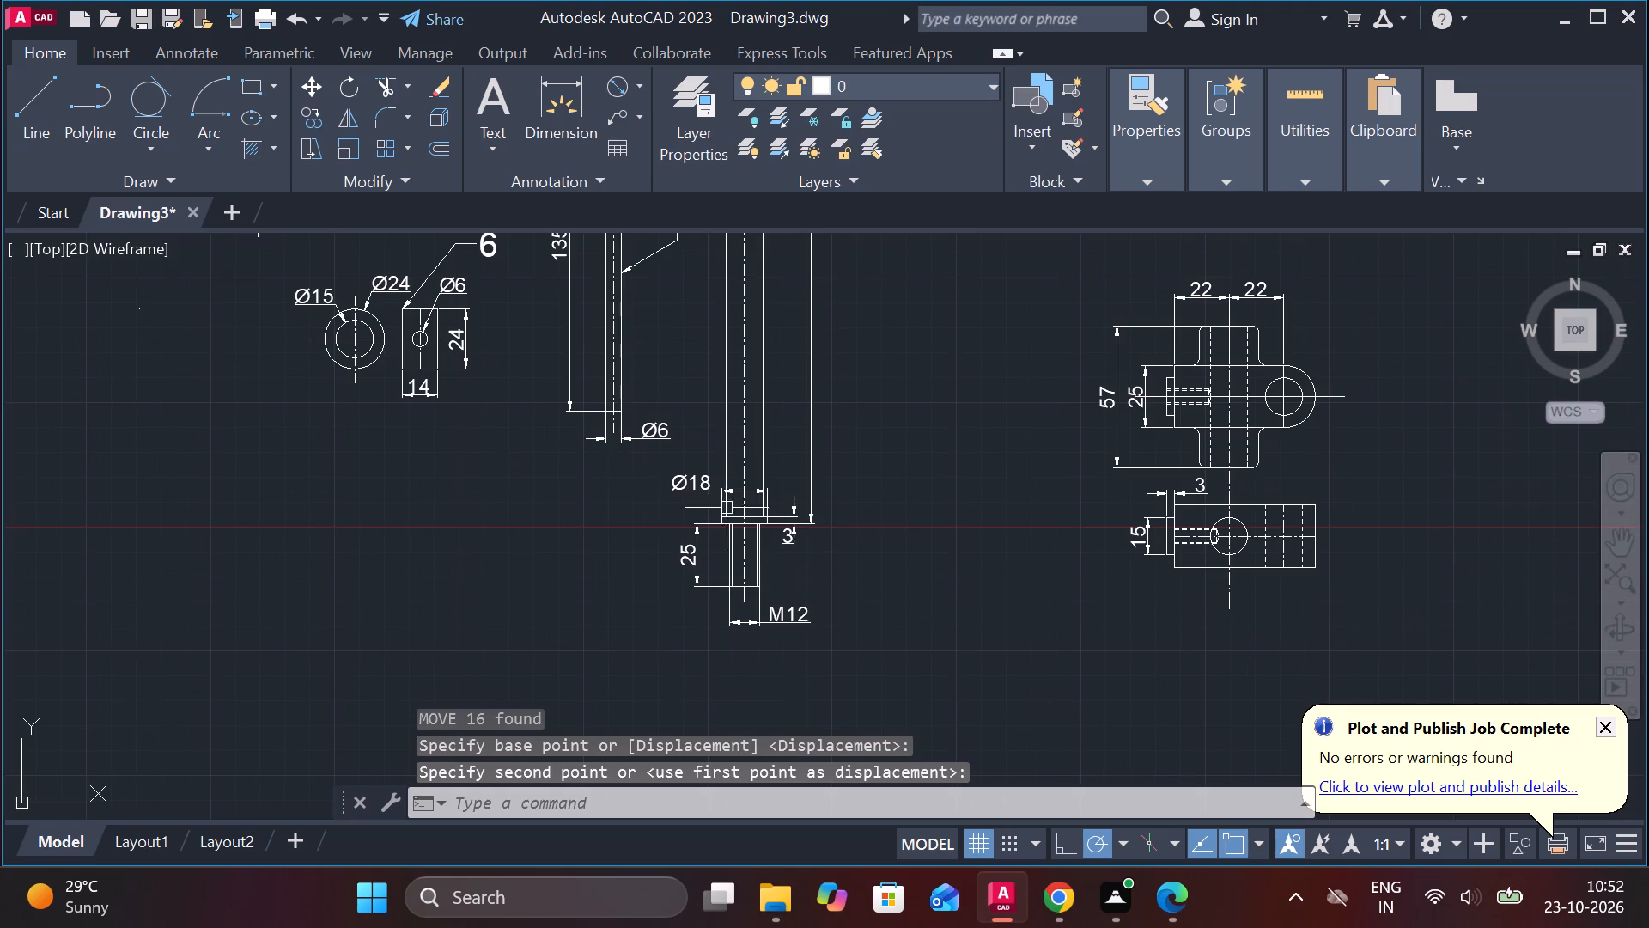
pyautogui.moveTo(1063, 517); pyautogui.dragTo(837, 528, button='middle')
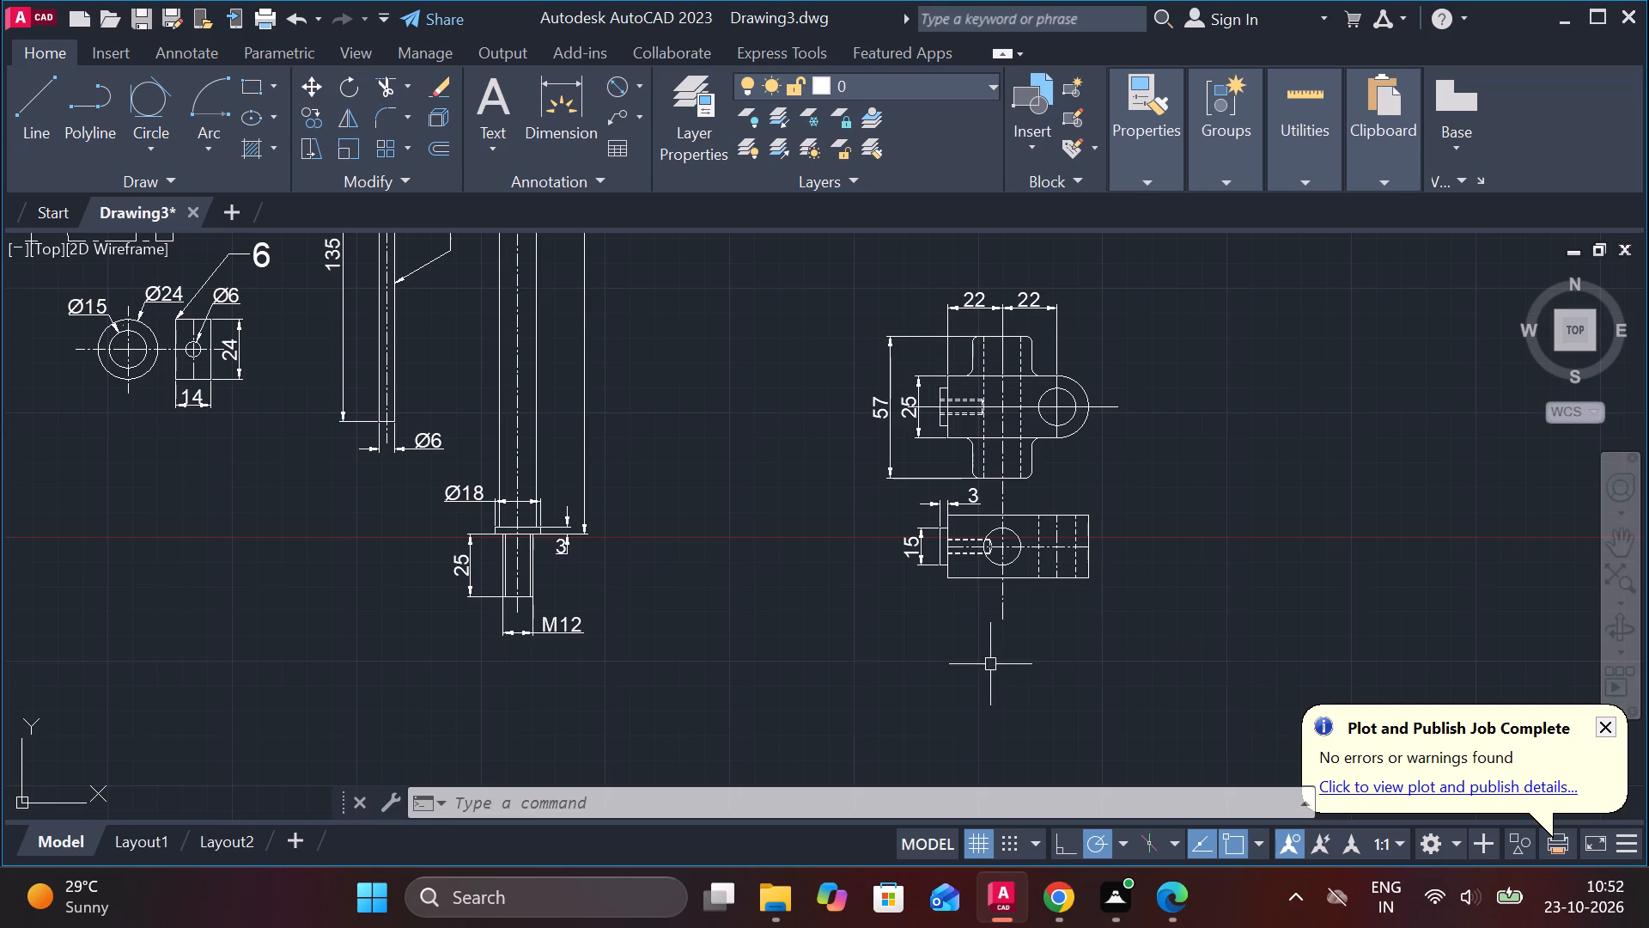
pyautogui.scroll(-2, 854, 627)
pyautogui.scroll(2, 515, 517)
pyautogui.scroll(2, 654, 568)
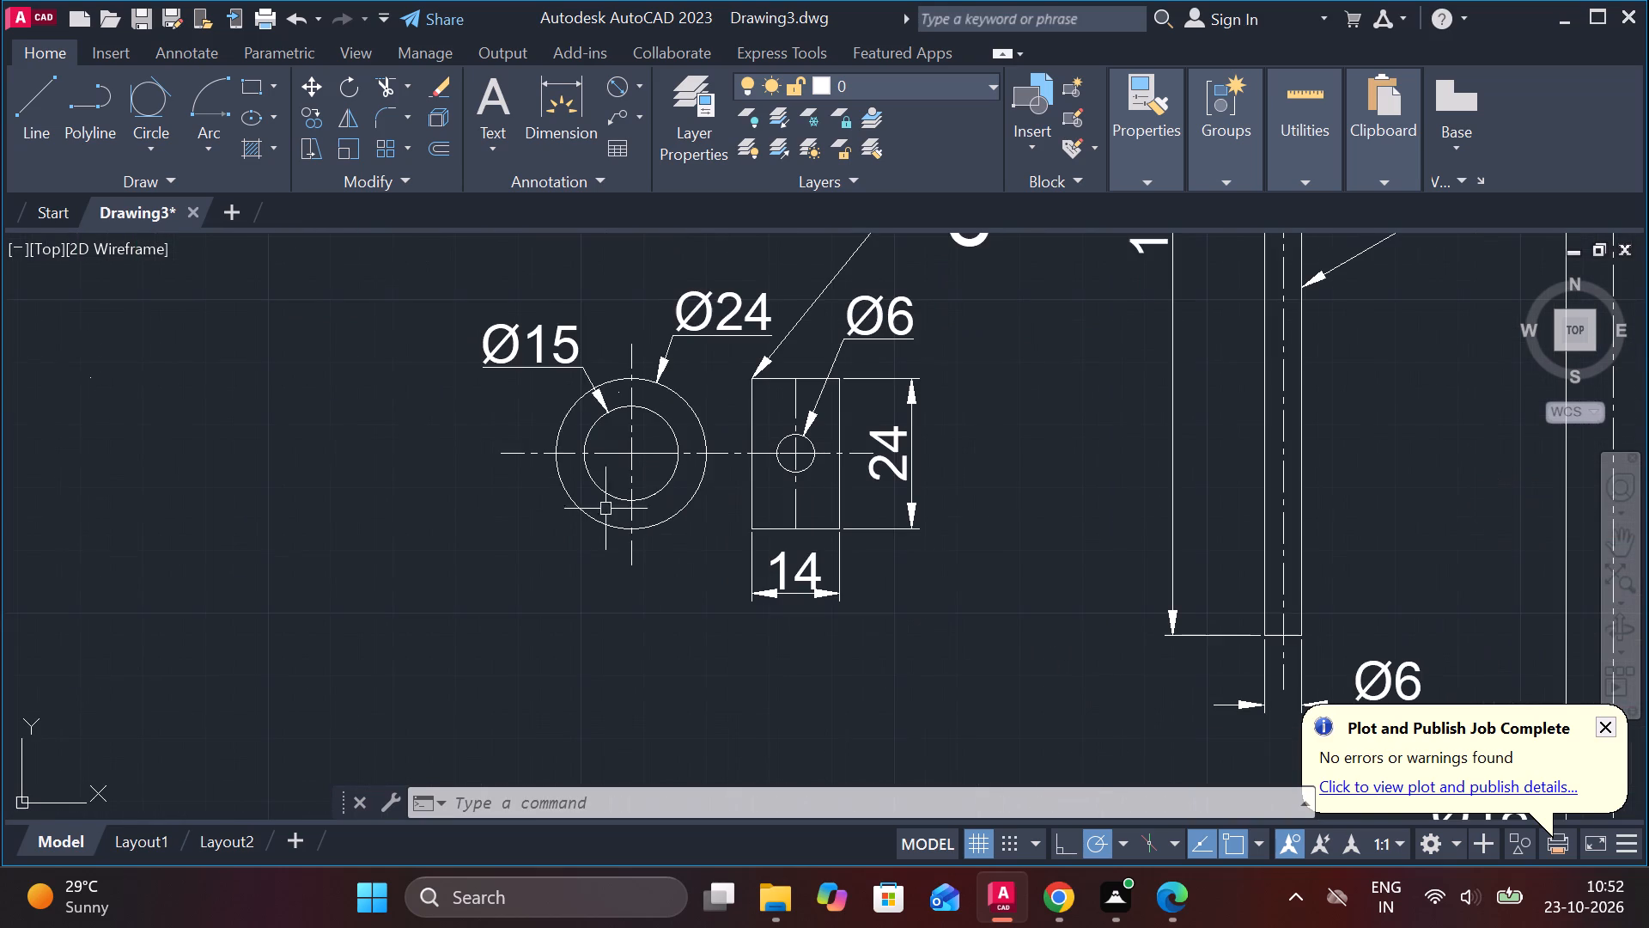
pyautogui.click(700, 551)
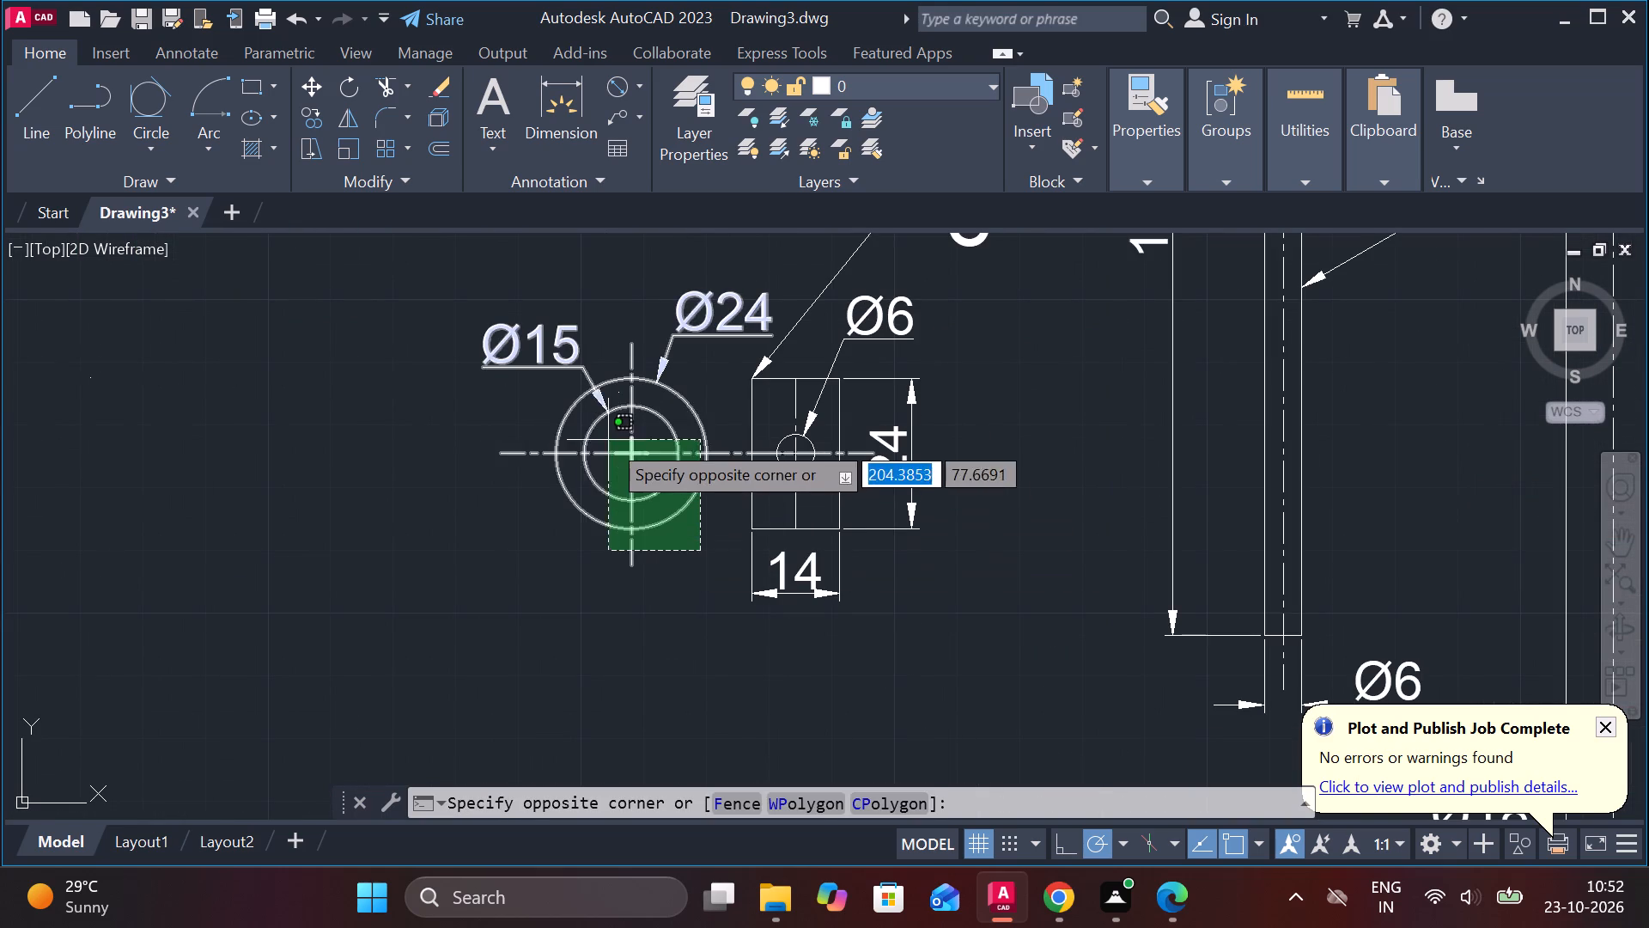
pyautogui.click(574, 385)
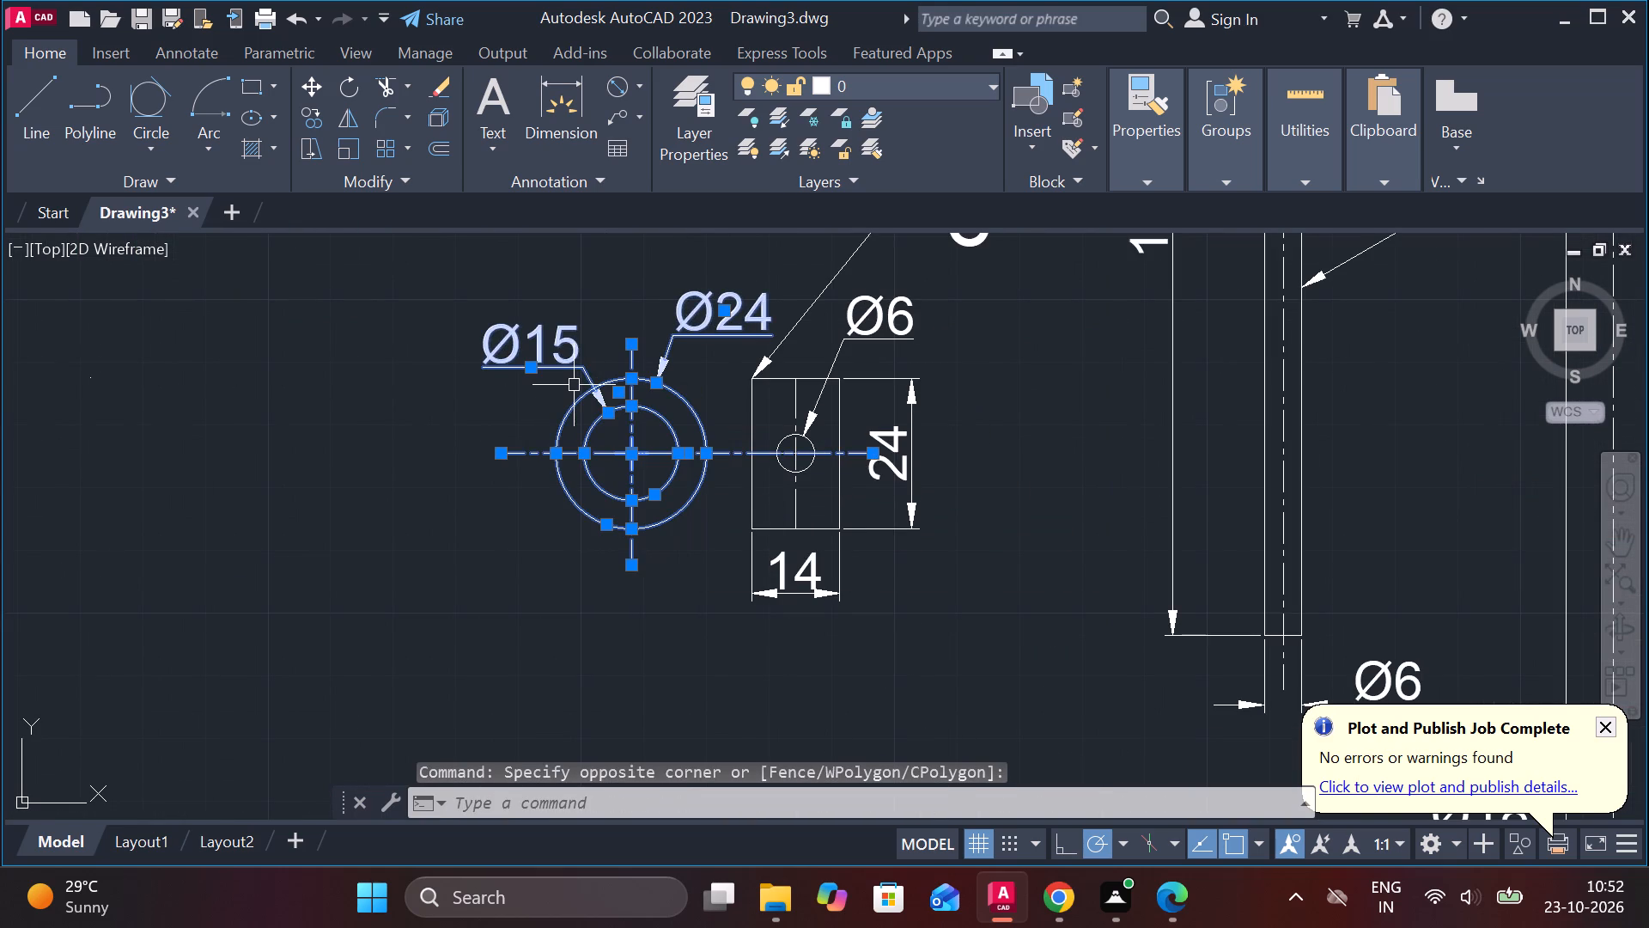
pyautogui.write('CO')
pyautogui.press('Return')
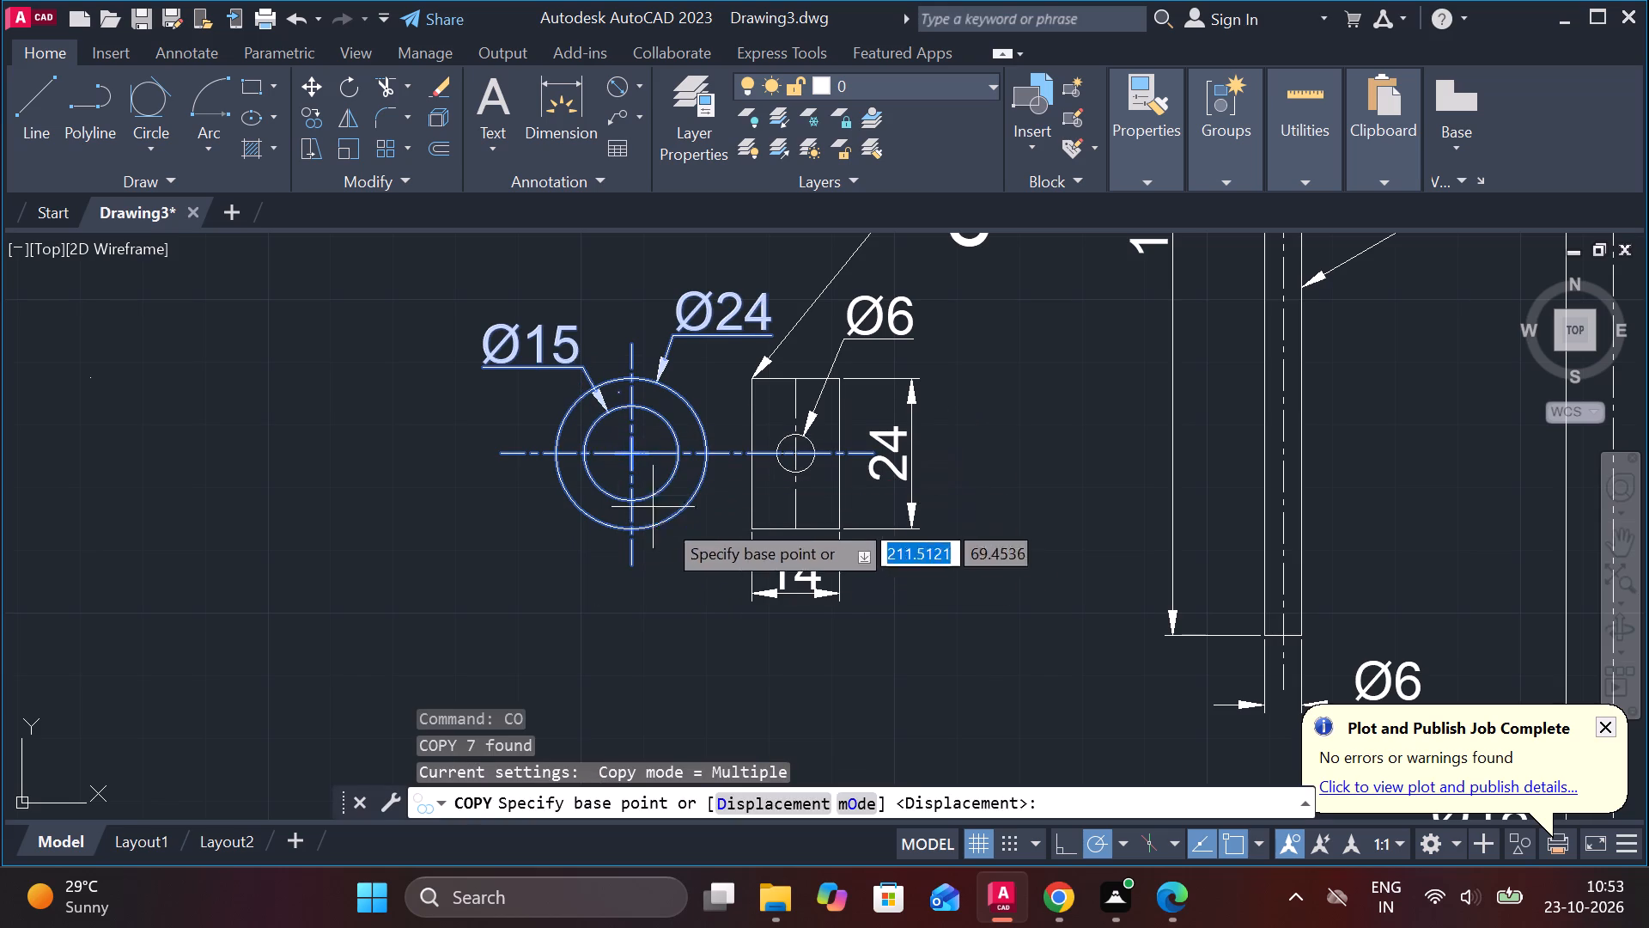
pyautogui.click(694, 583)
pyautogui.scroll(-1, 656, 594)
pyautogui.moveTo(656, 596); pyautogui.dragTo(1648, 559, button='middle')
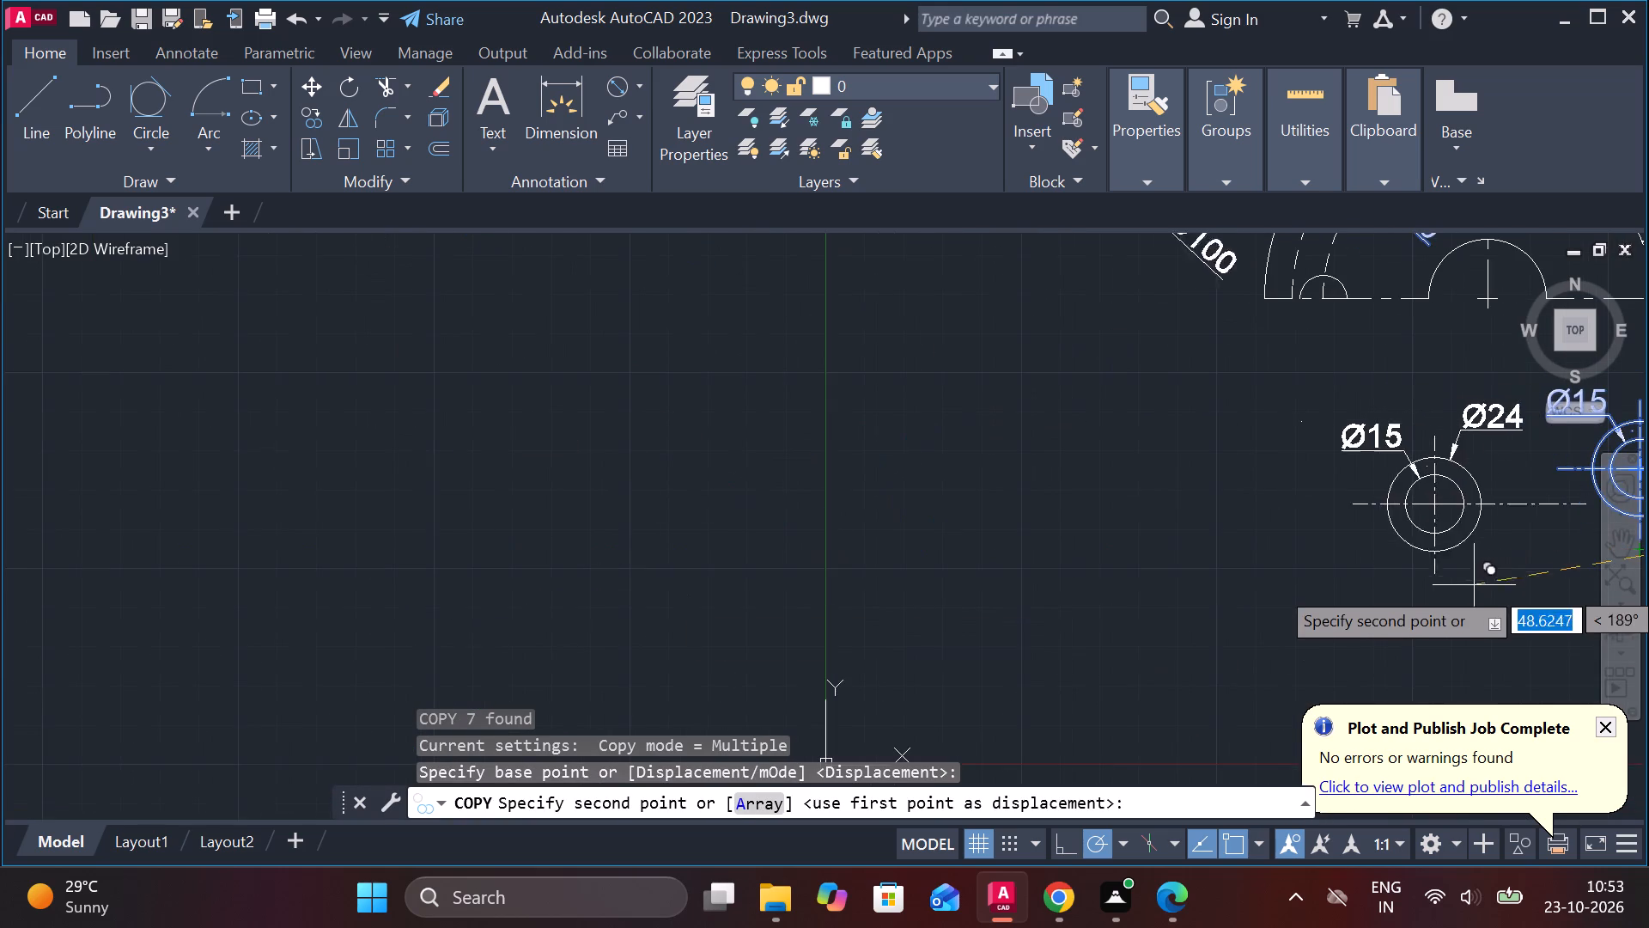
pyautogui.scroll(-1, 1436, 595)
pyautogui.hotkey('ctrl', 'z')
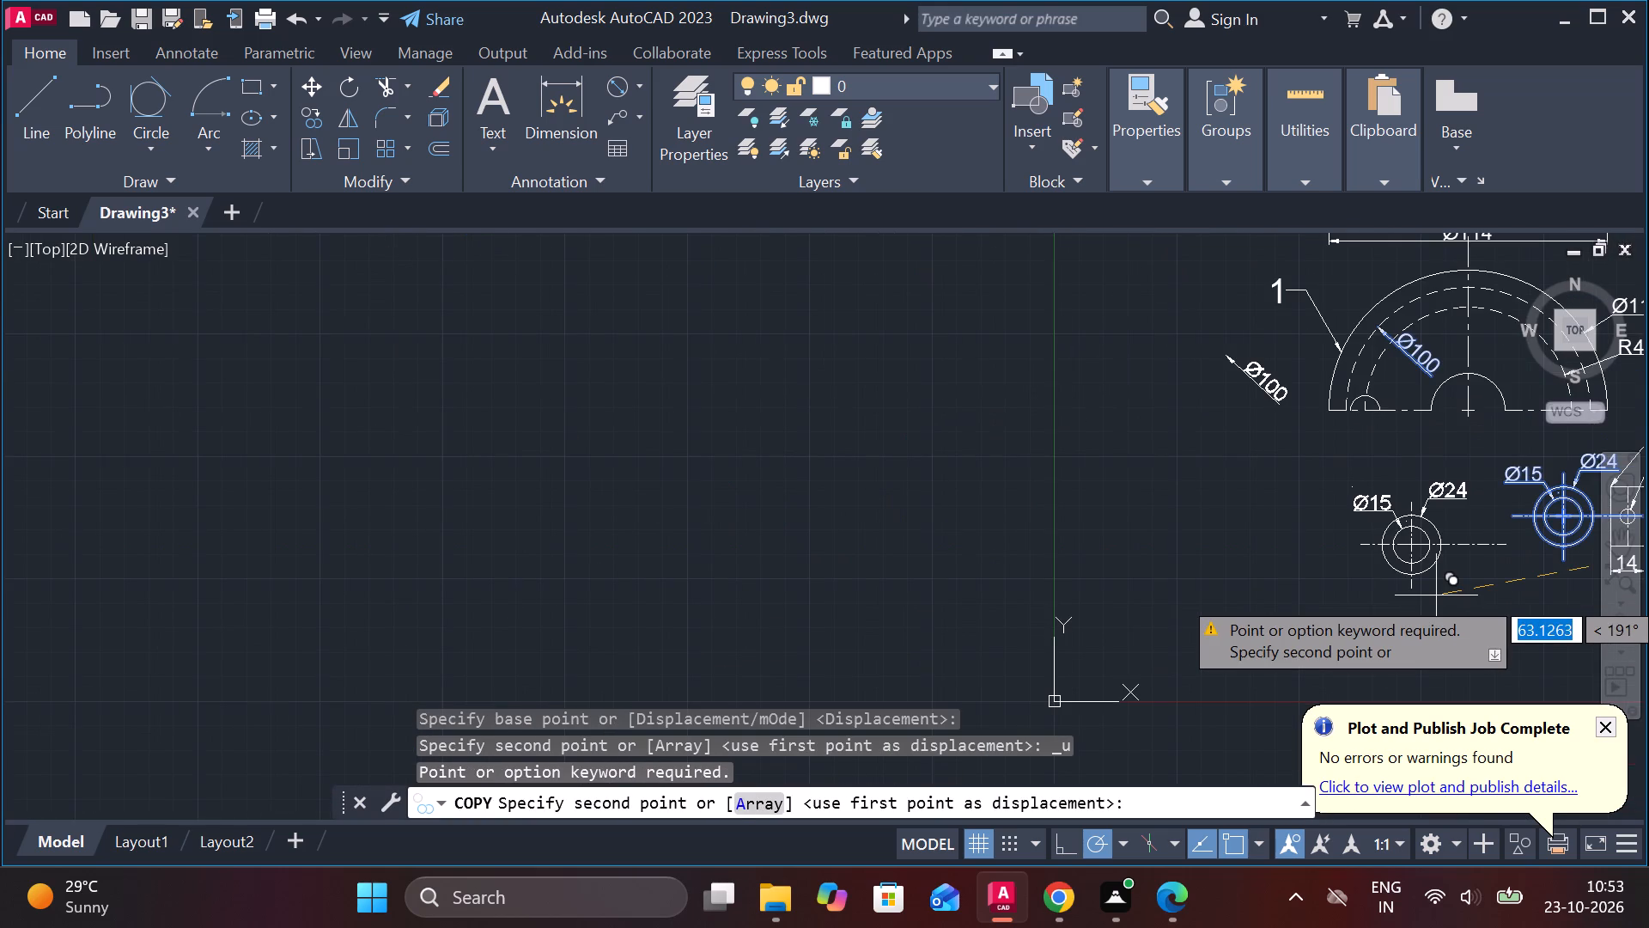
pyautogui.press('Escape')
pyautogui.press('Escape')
# Copy part 6's two concentric circles by their centre into the undimensioned parts group, between the horizontal pointed pin and the cross-block.
pyautogui.moveTo(1455, 586); pyautogui.dragTo(999, 593, button='middle')
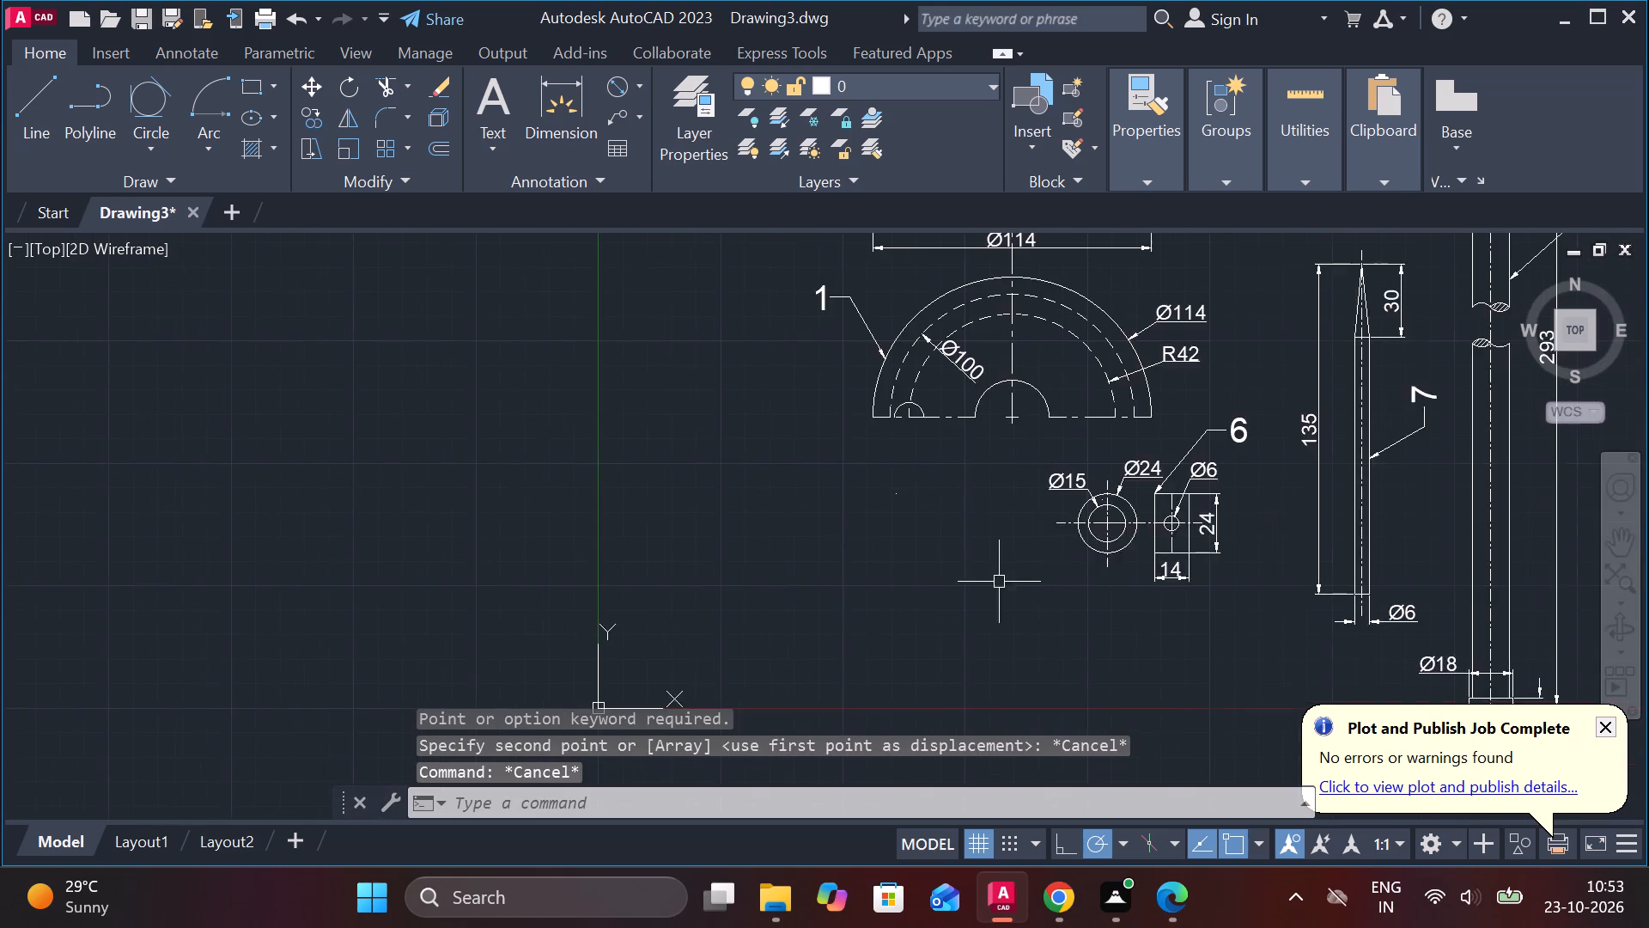
pyautogui.scroll(3, 1085, 528)
pyautogui.click(1252, 433)
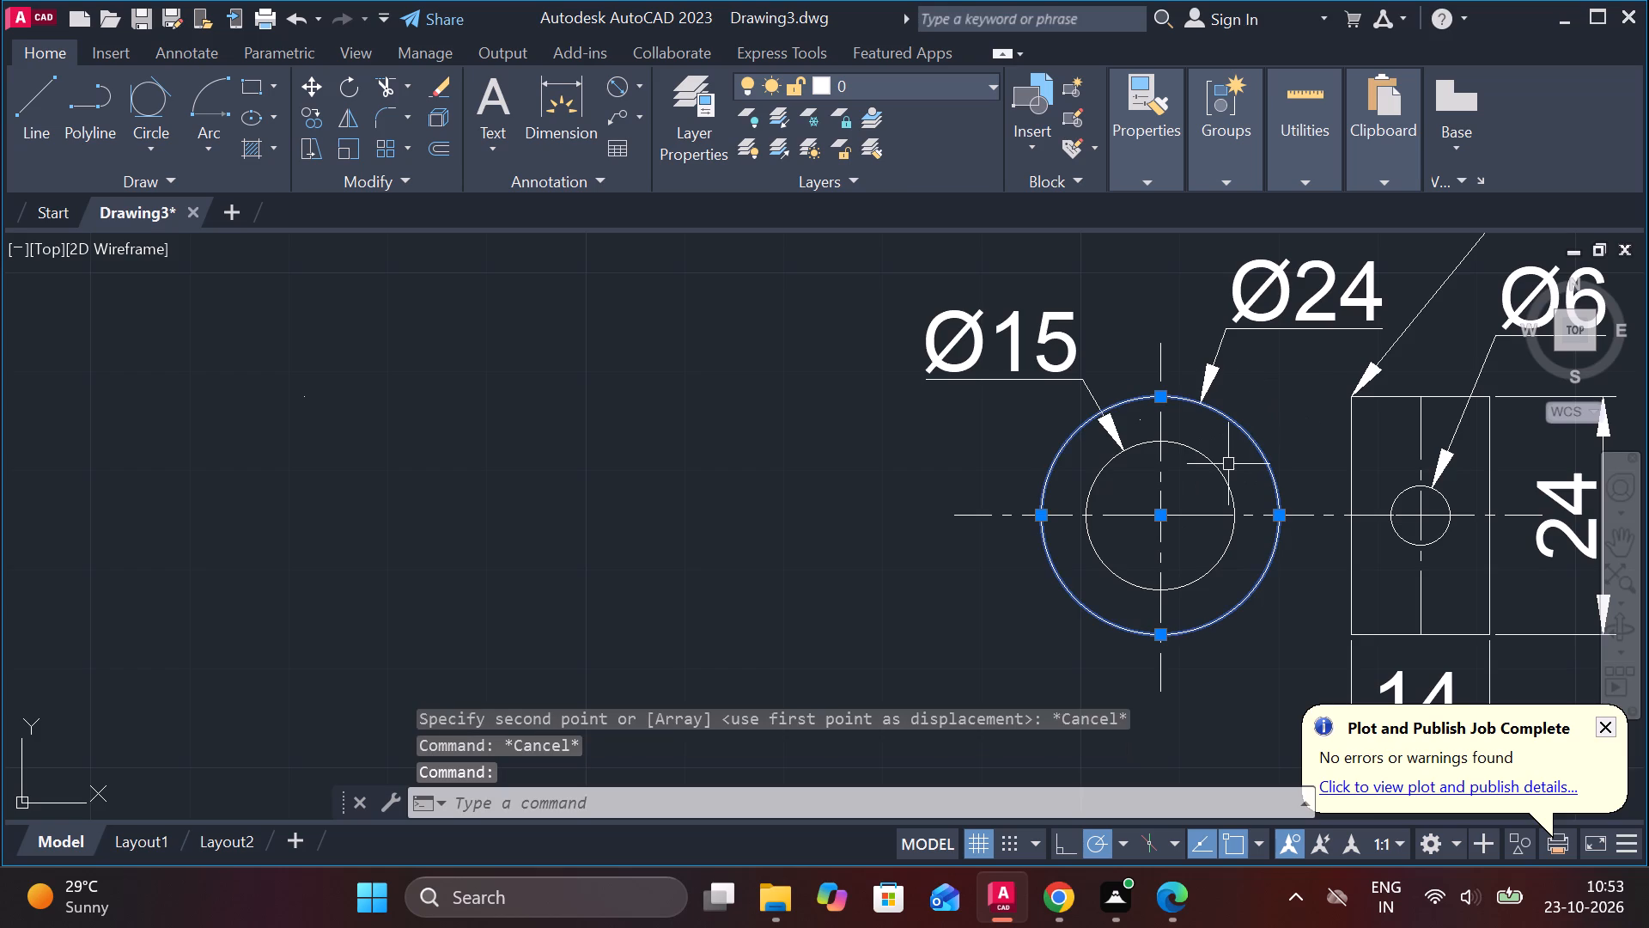
pyautogui.click(1225, 470)
pyautogui.write('CO')
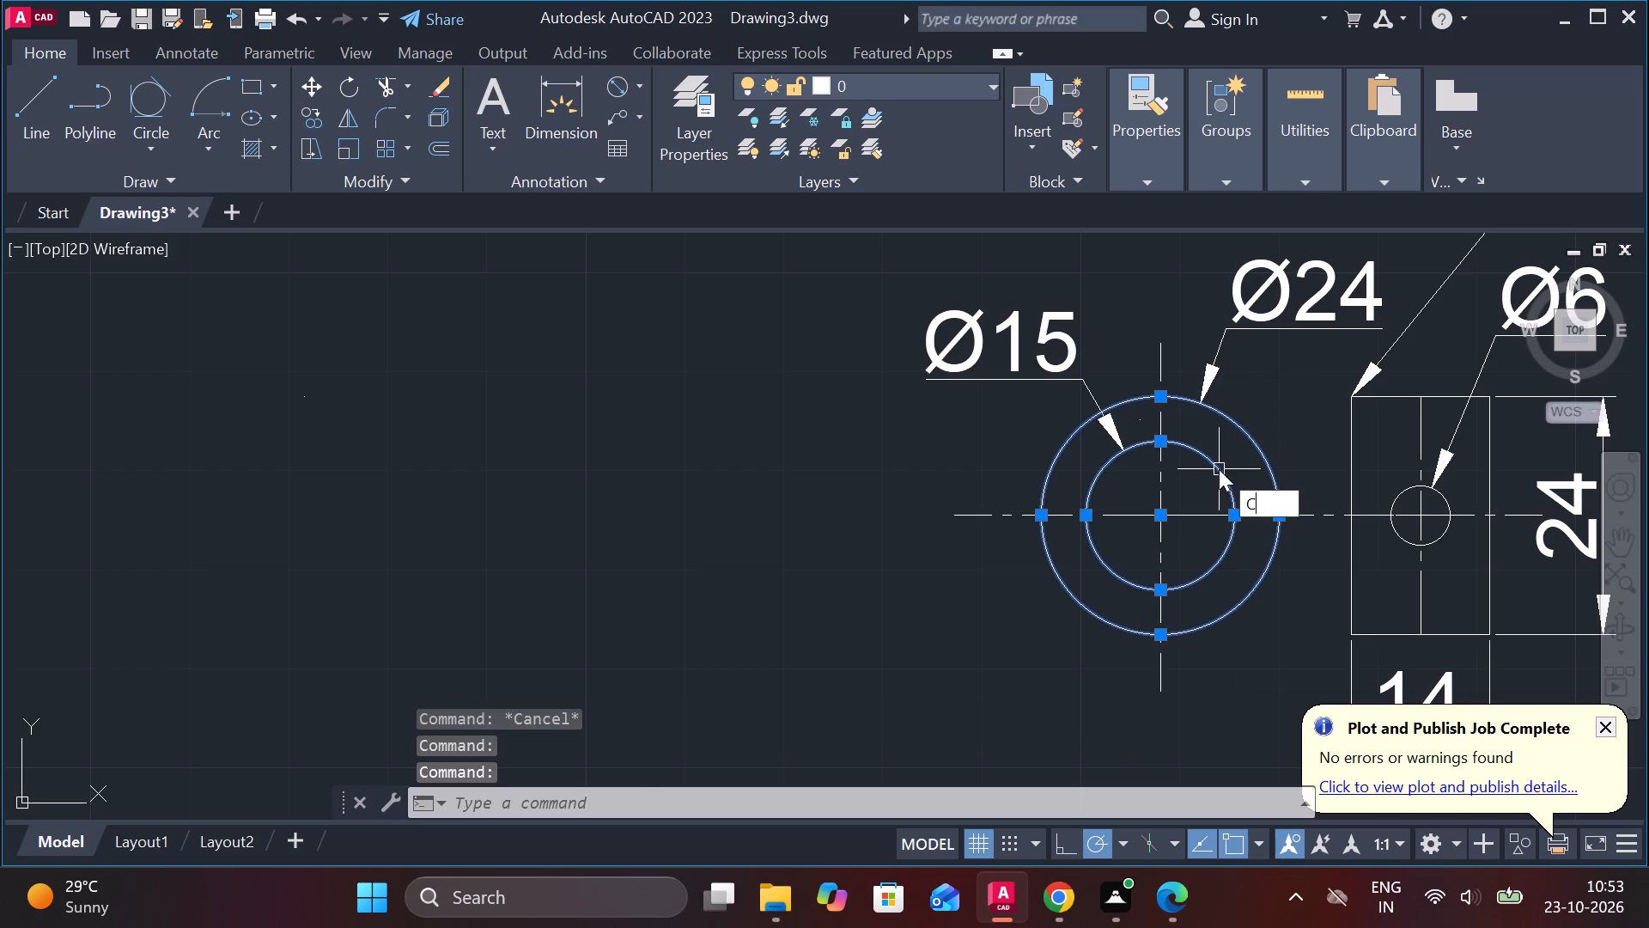
pyautogui.press('Return')
pyautogui.click(1171, 512)
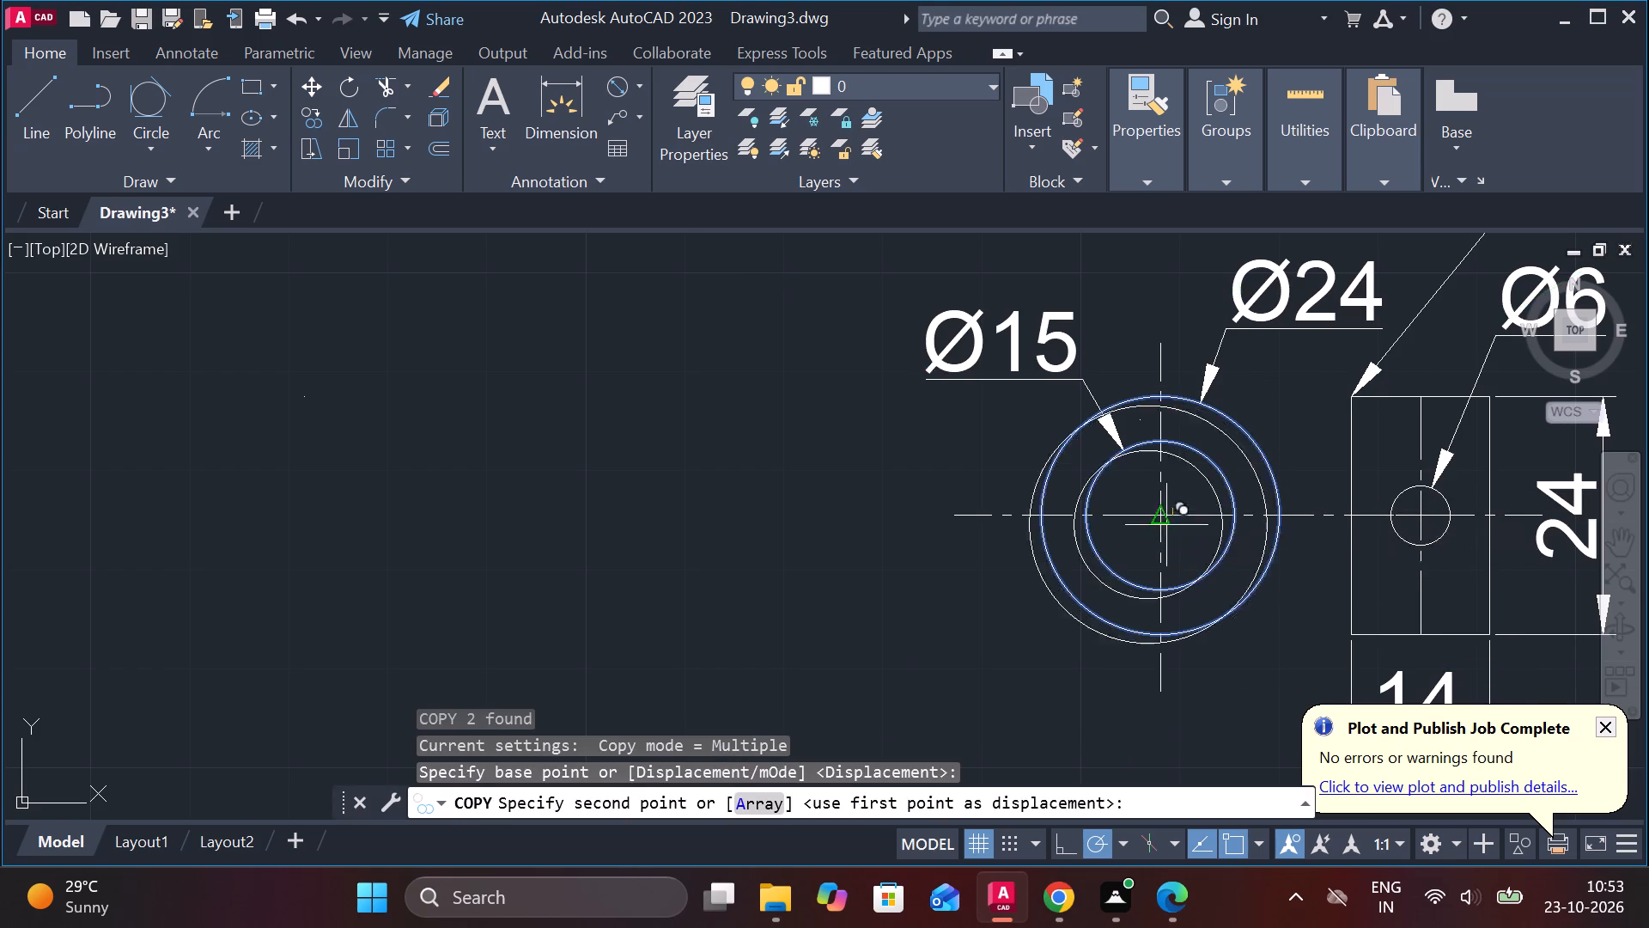
pyautogui.scroll(-3, 1166, 525)
pyautogui.moveTo(590, 465); pyautogui.dragTo(1642, 592, button='middle')
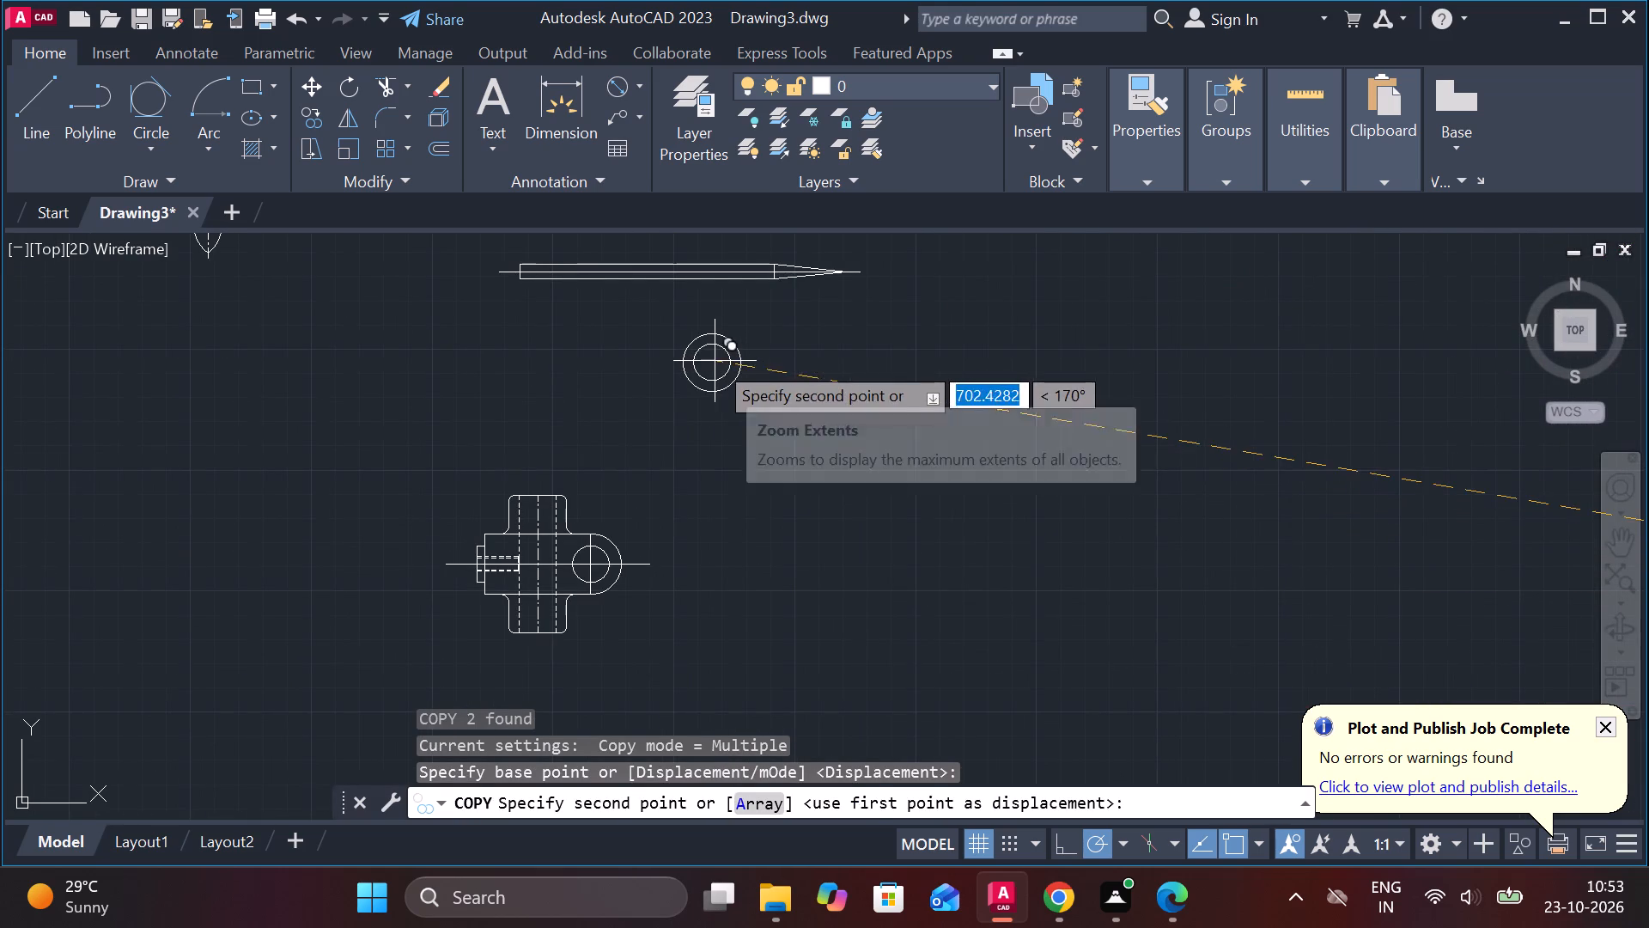
pyautogui.click(716, 361)
pyautogui.press('Escape')
# Add a vertical linear dimension for the height of the cross-block's lower rectangular view, beside its right edge.
pyautogui.scroll(-2, 1099, 539)
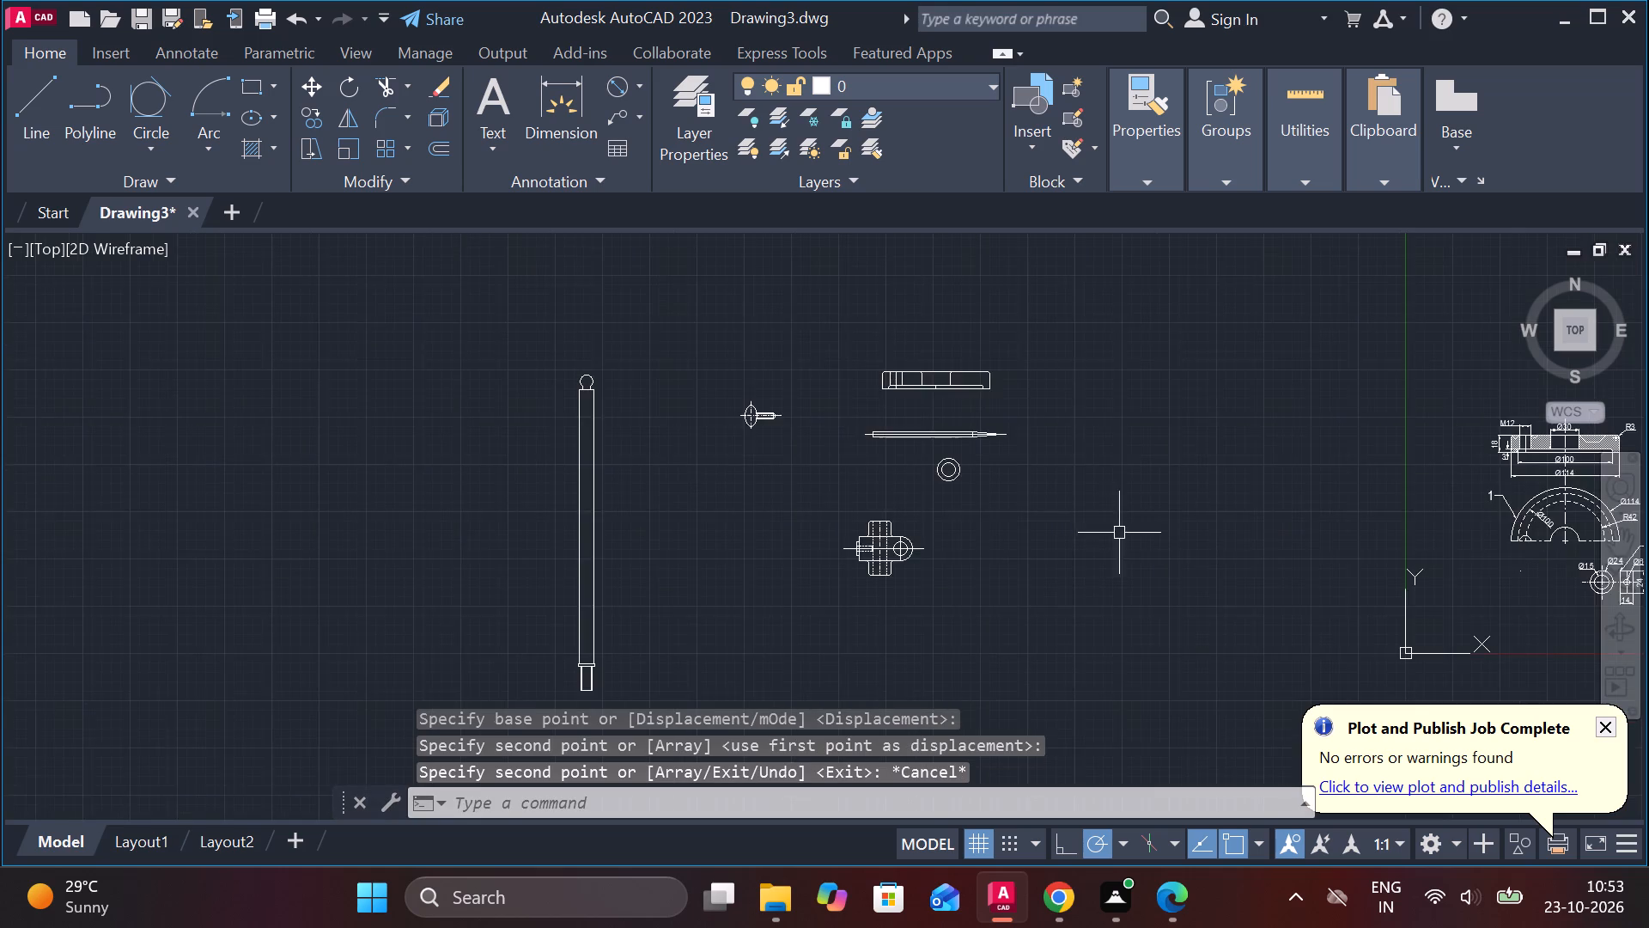
pyautogui.moveTo(1121, 533); pyautogui.dragTo(625, 334, button='middle')
pyautogui.moveTo(1486, 511); pyautogui.dragTo(724, 573, button='middle')
pyautogui.scroll(2, 666, 530)
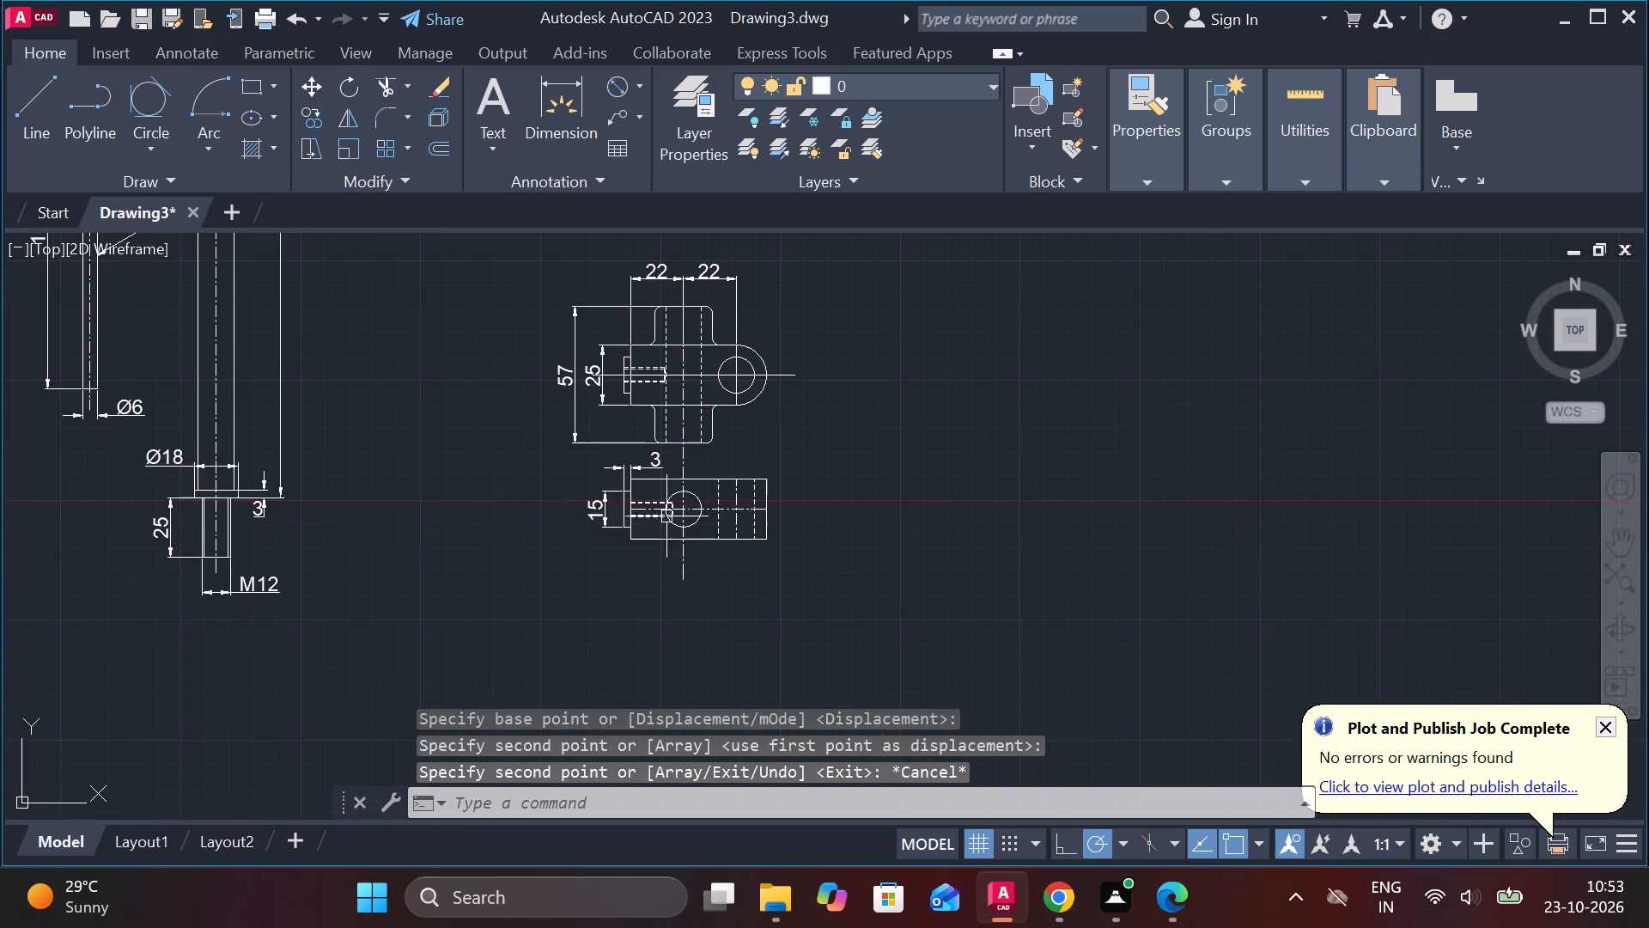
pyautogui.scroll(2, 690, 502)
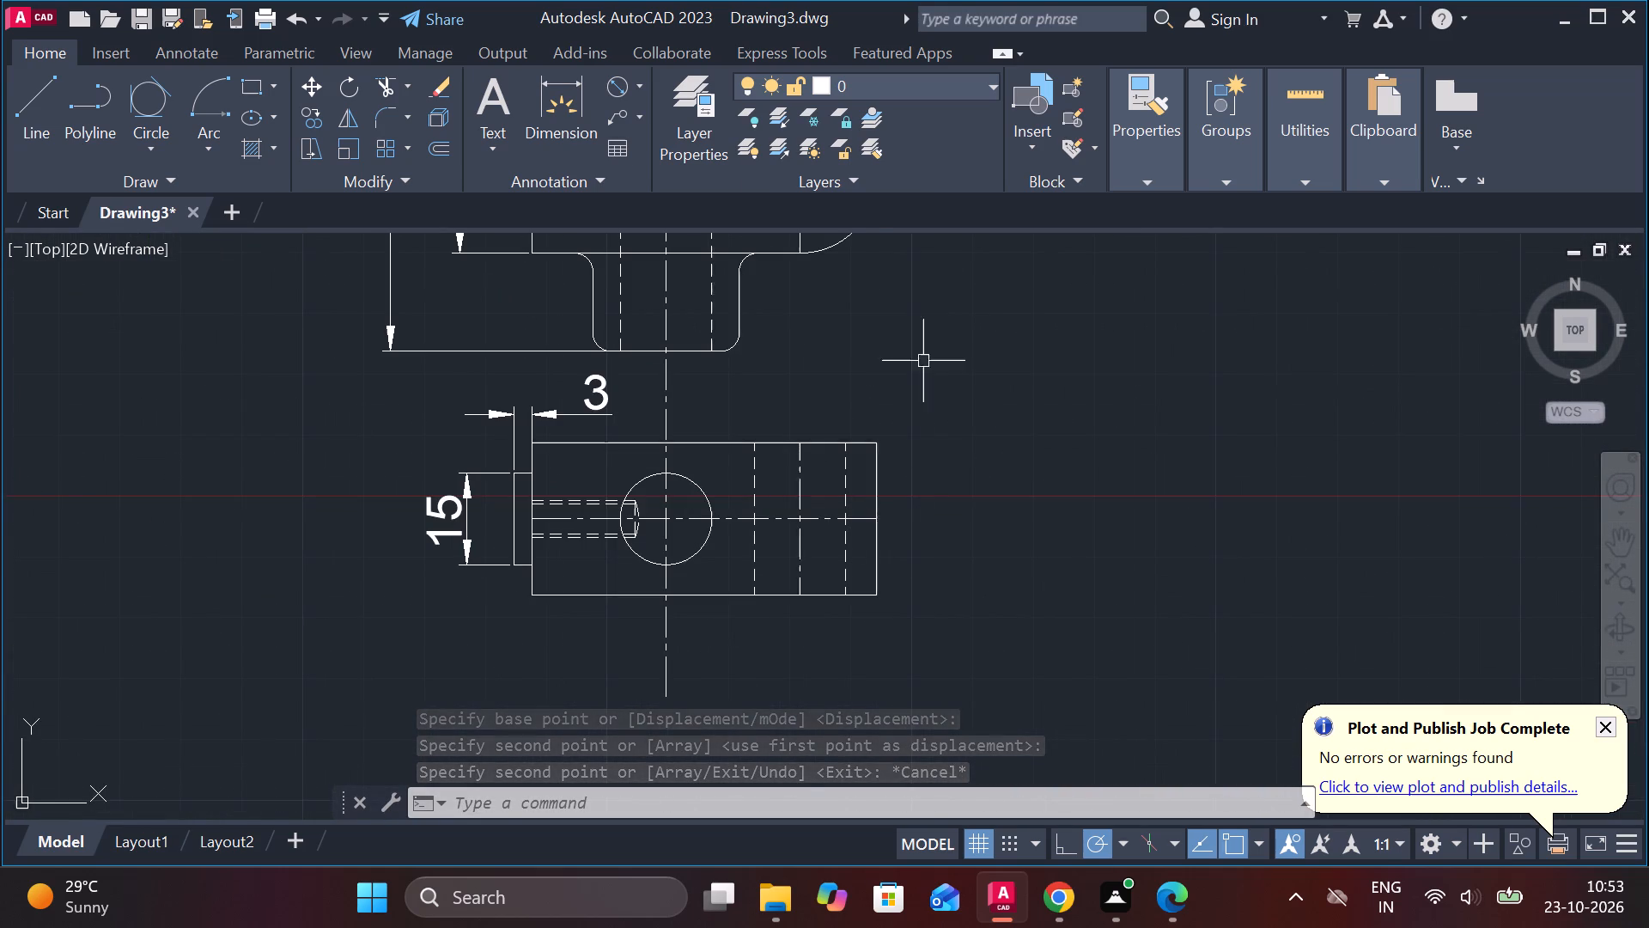
pyautogui.click(635, 83)
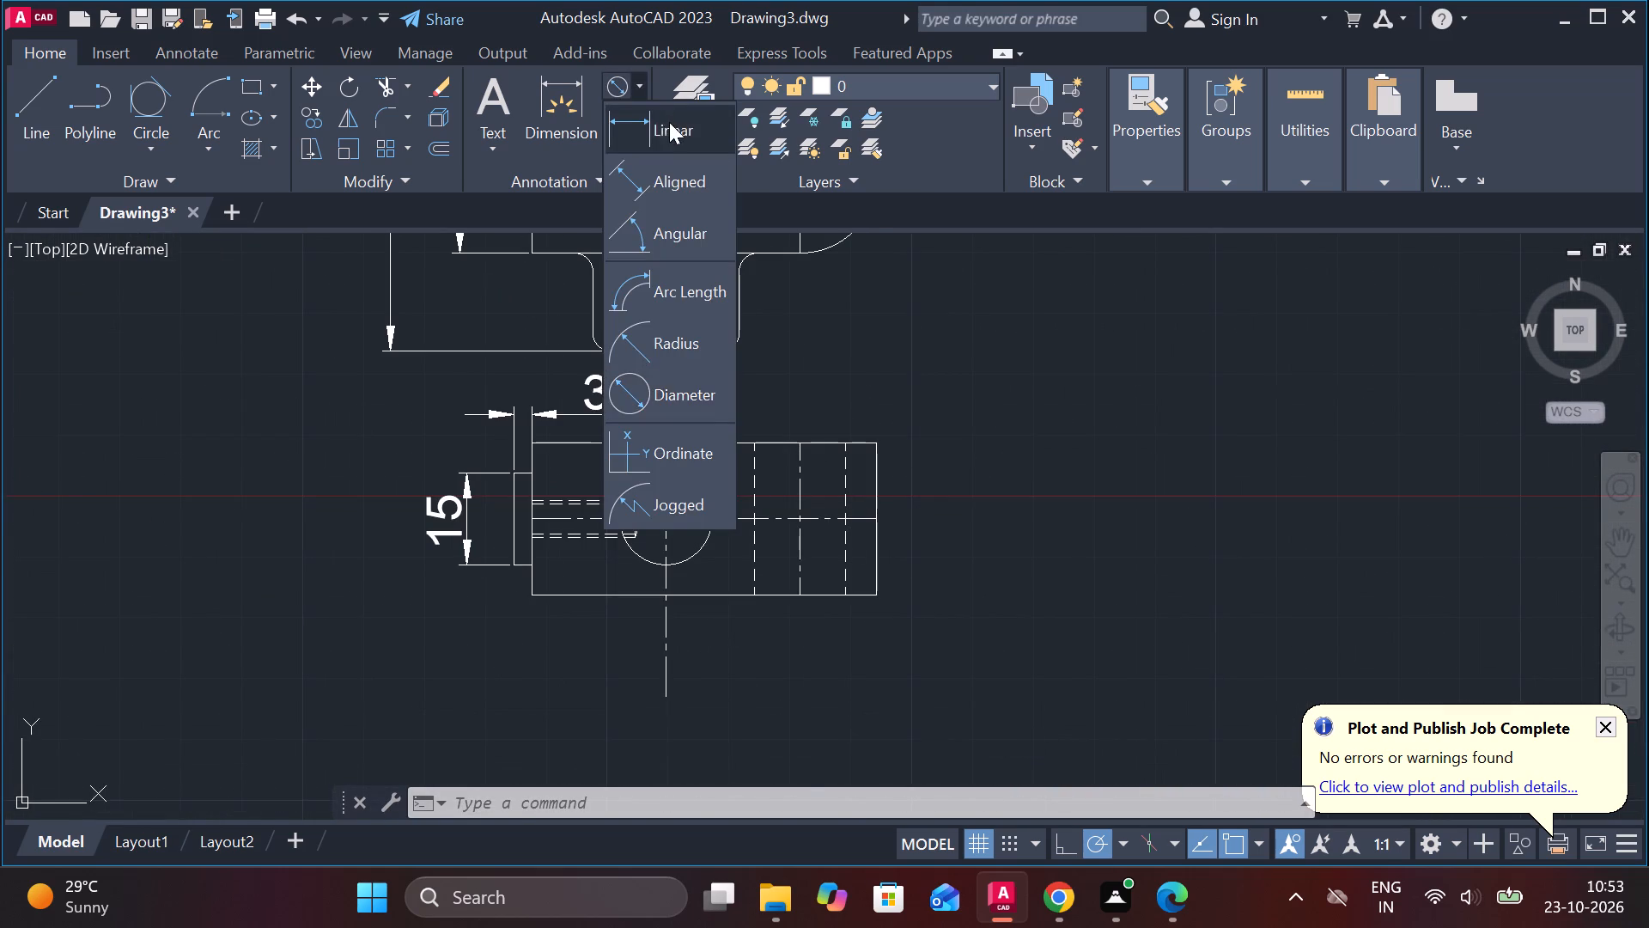
pyautogui.click(669, 122)
pyautogui.click(882, 450)
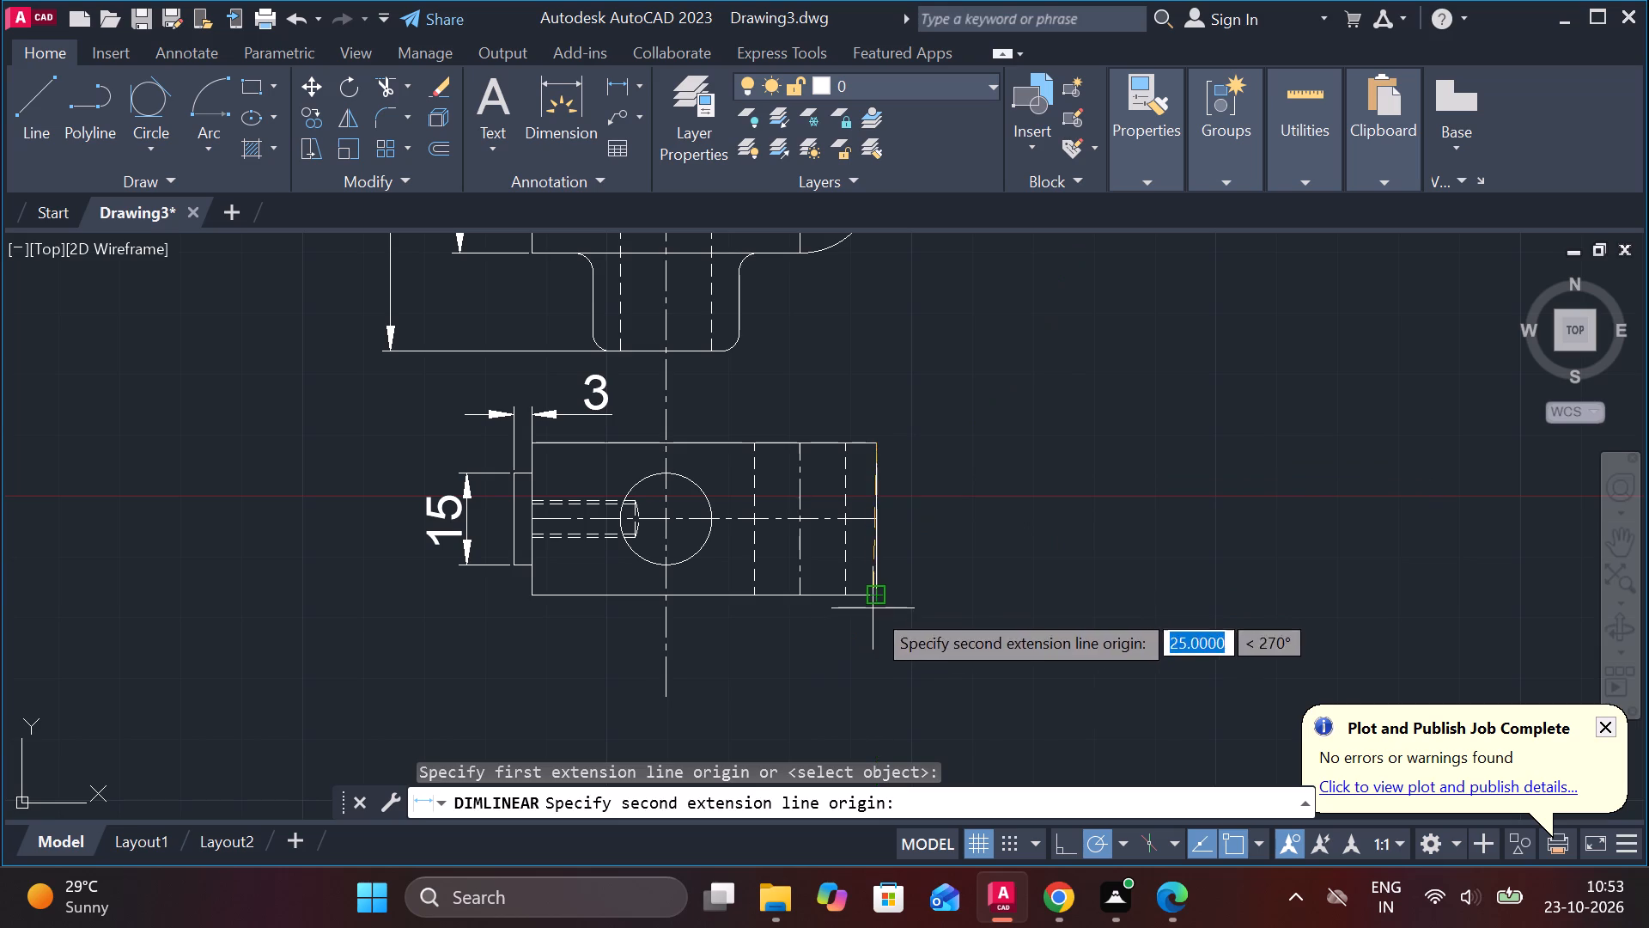
pyautogui.click(873, 608)
pyautogui.click(953, 546)
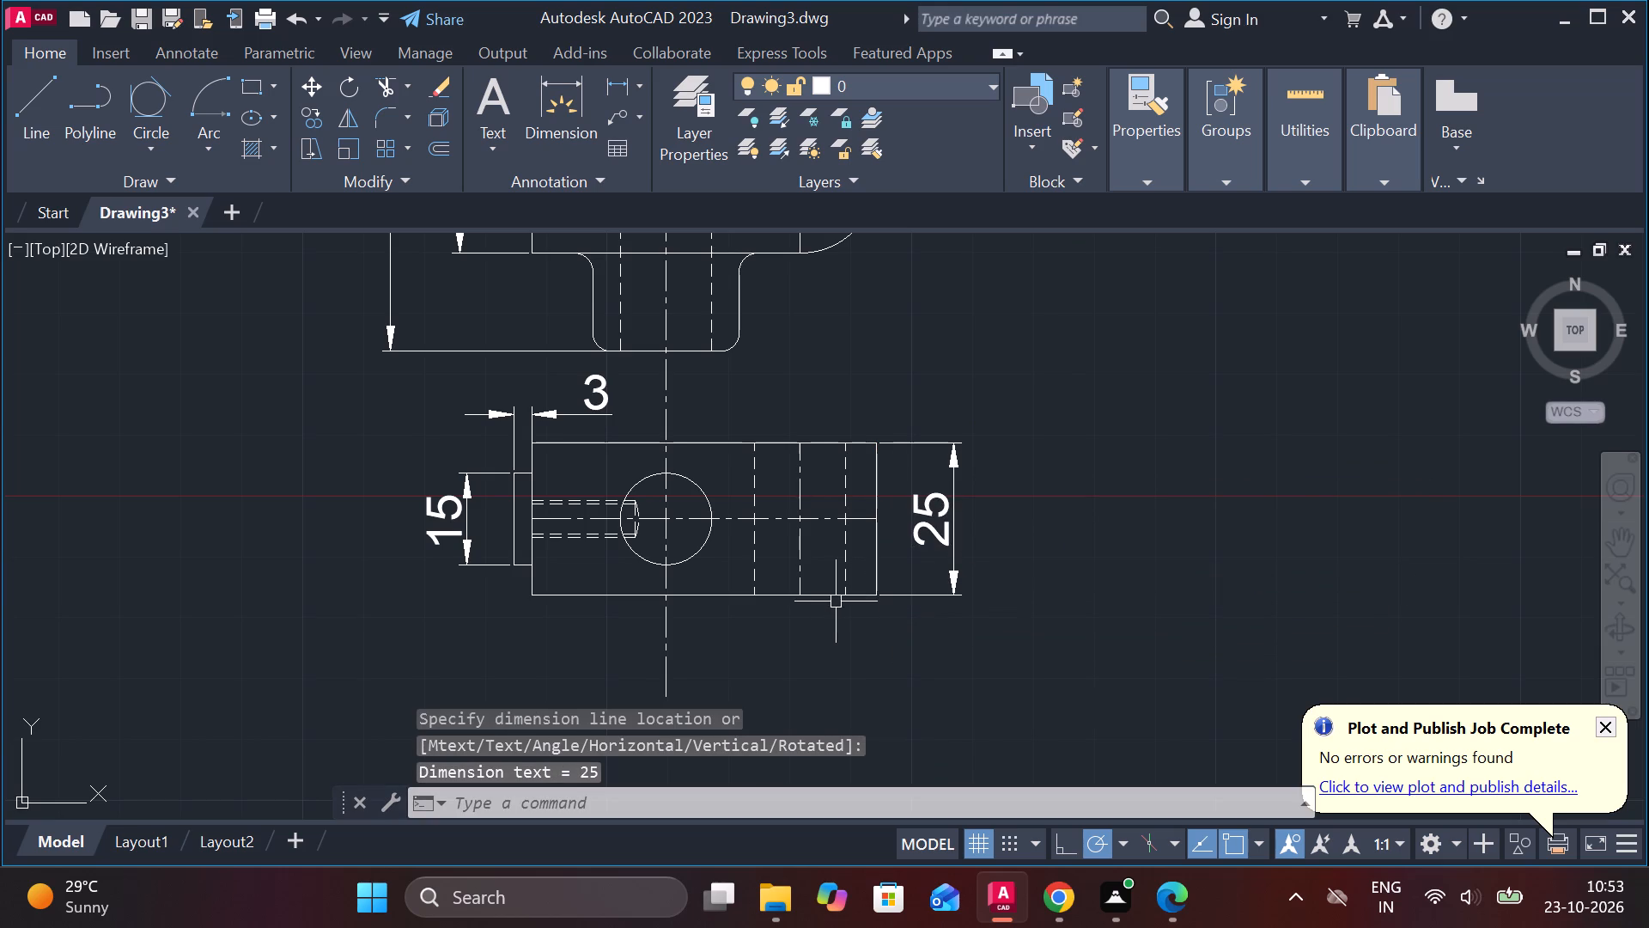
# Draw a 24 mm diameter circle concentric with the hole in the cross-block's lower view.
pyautogui.moveTo(681, 603); pyautogui.dragTo(718, 532, button='middle')
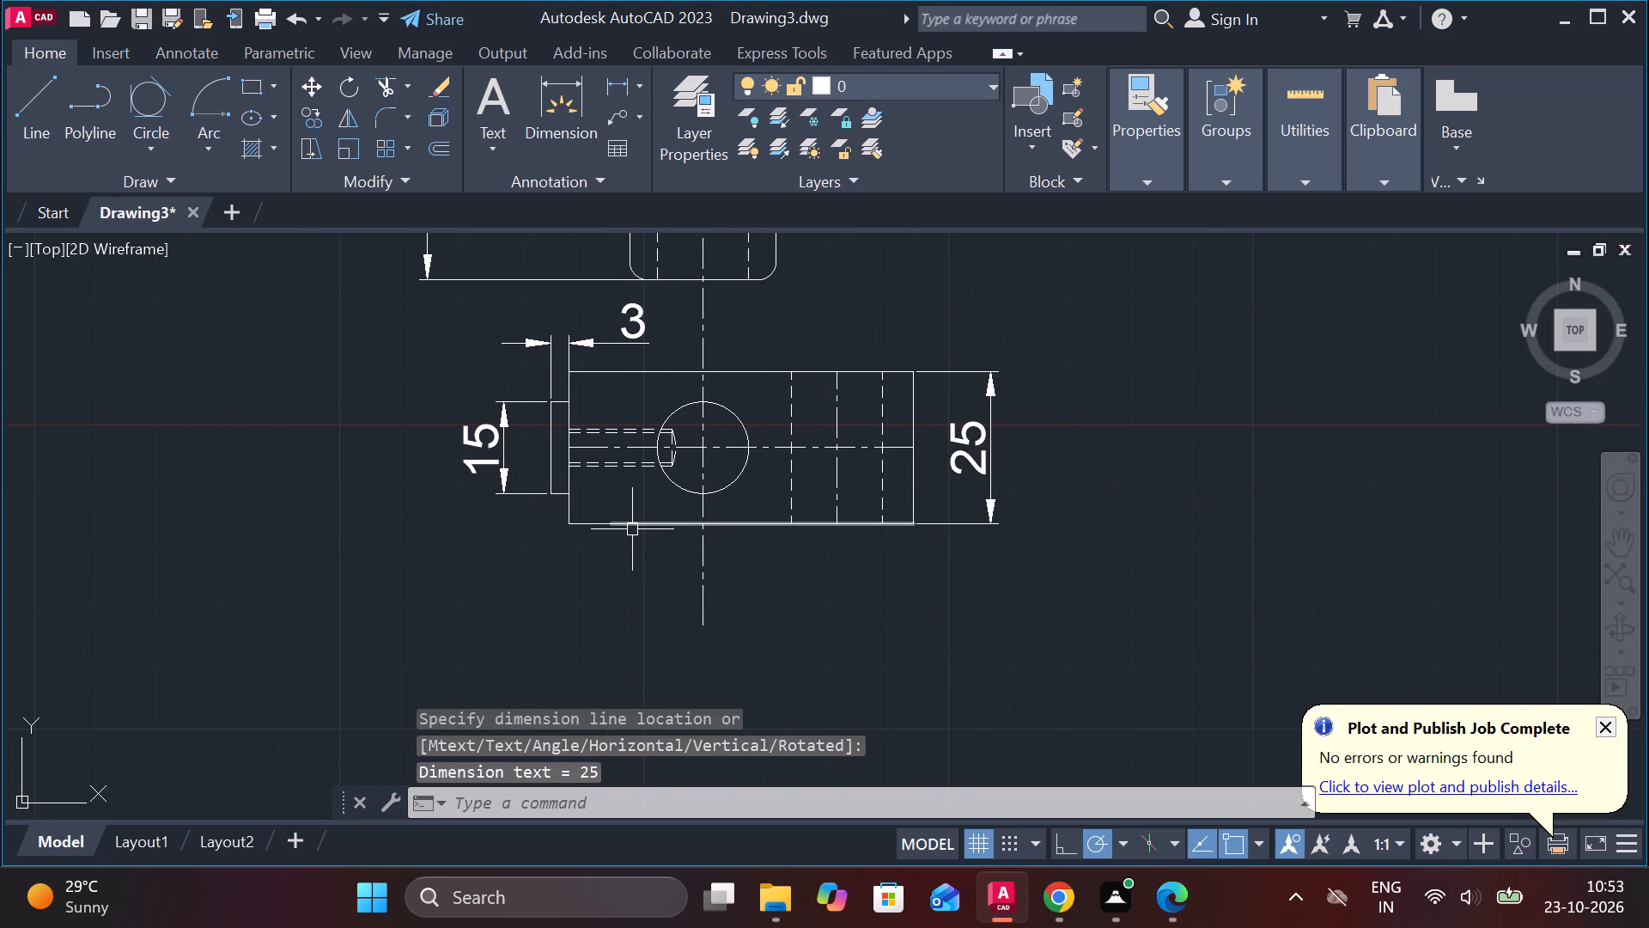
pyautogui.scroll(2, 641, 475)
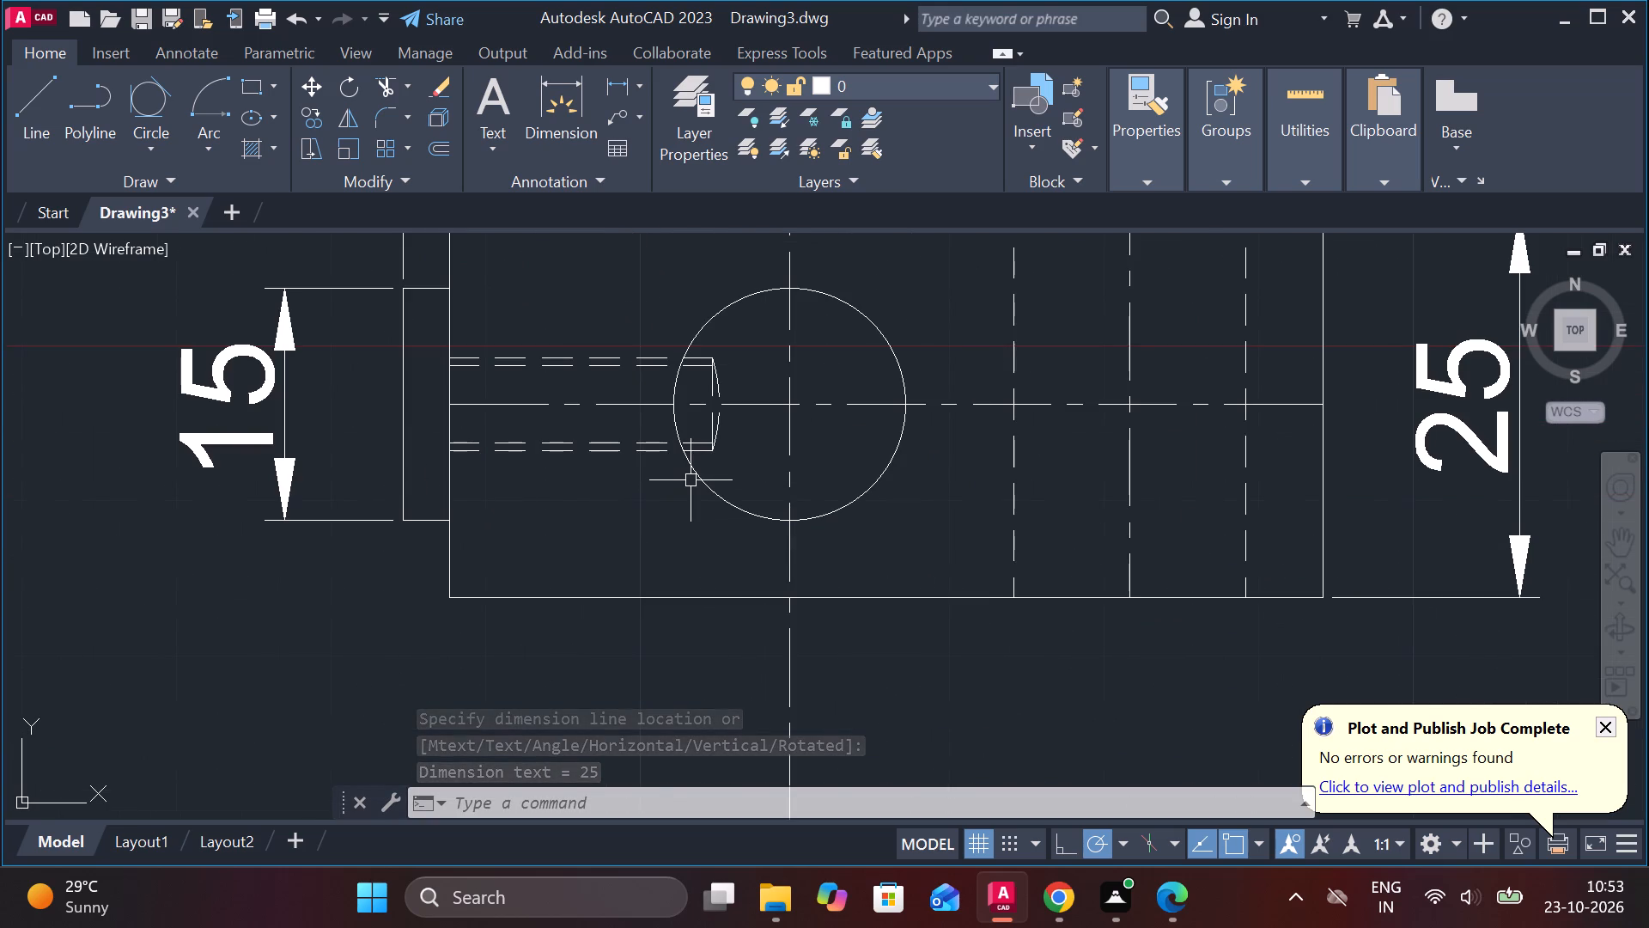
pyautogui.write('C')
pyautogui.press('space')
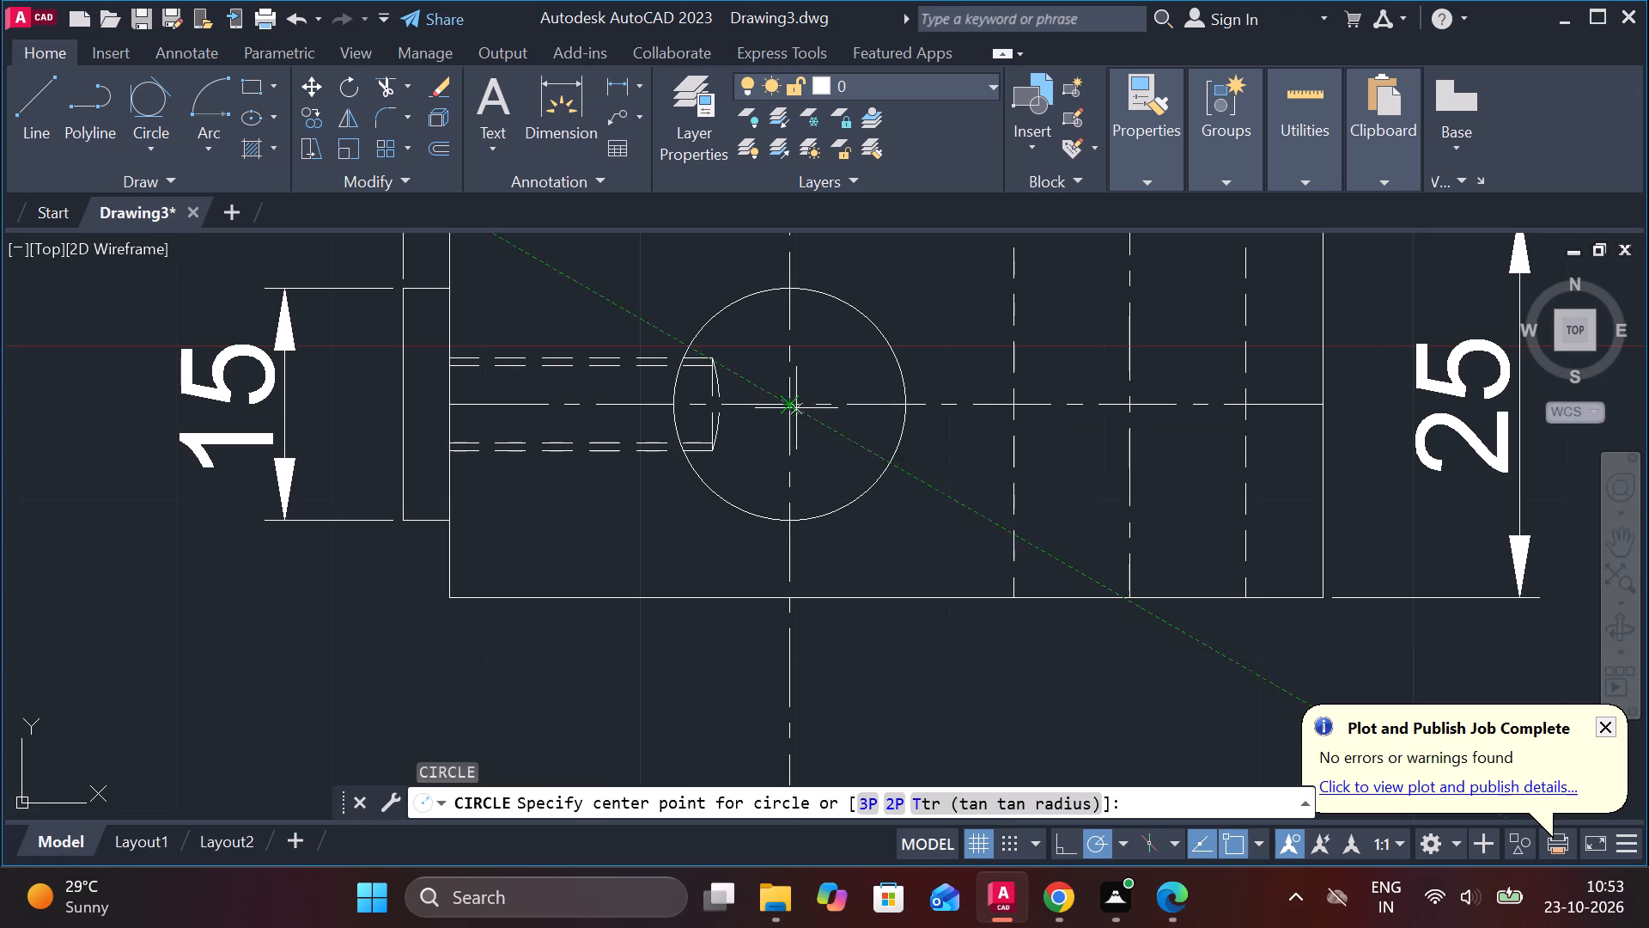
pyautogui.click(794, 406)
pyautogui.write('D')
pyautogui.press('space')
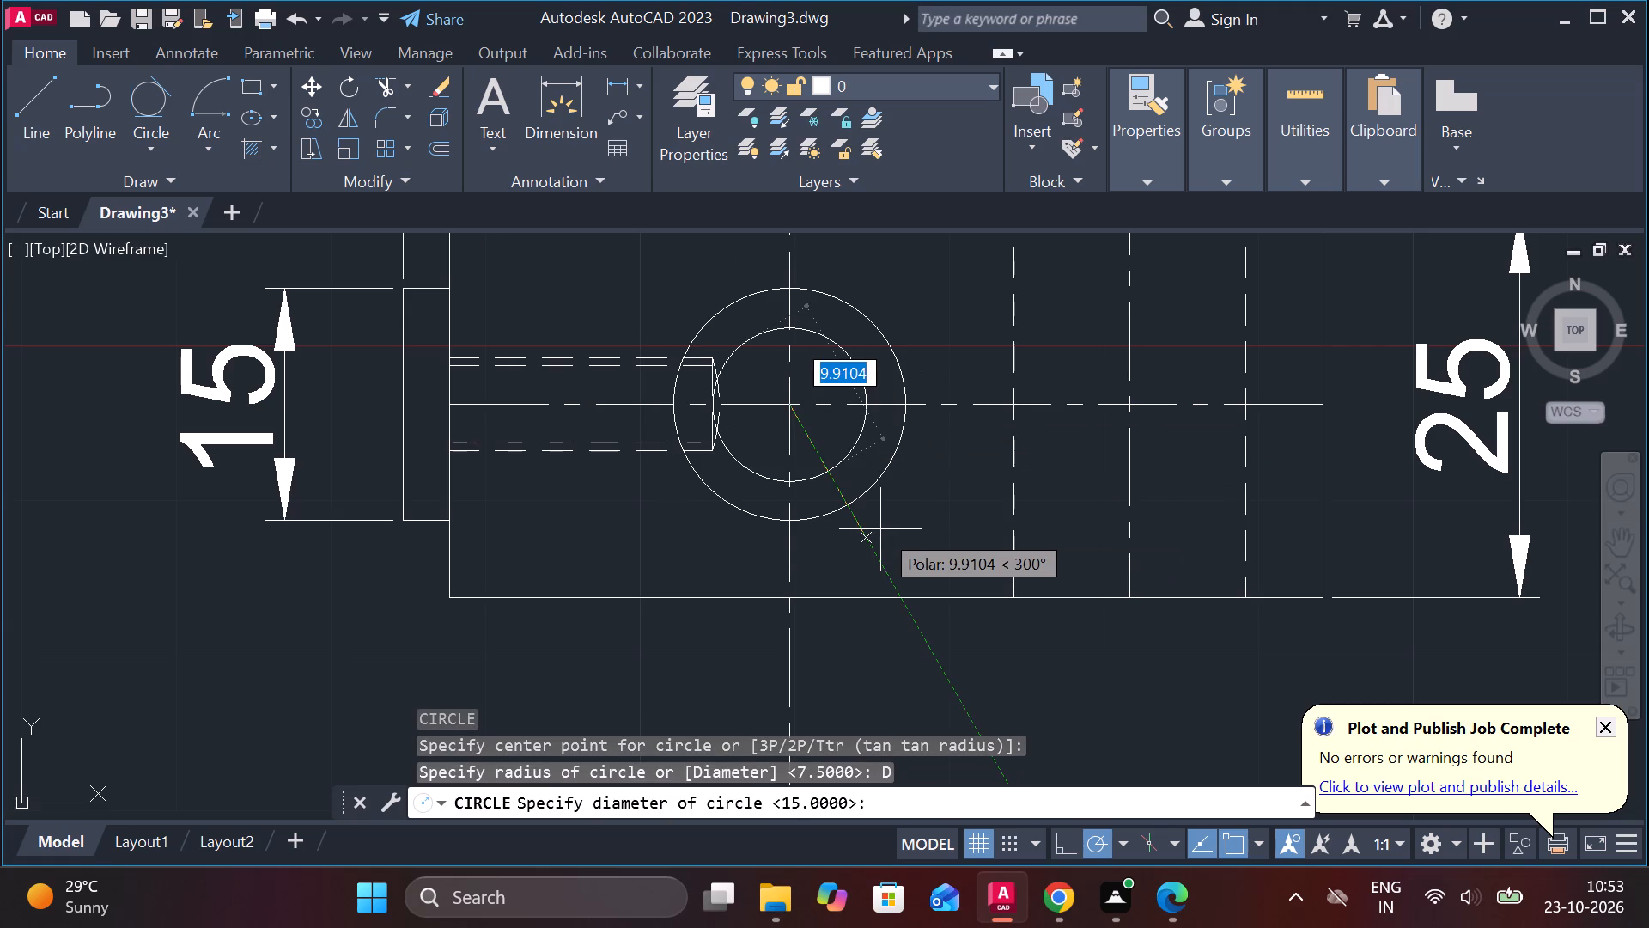
pyautogui.write('24')
pyautogui.press('Return')
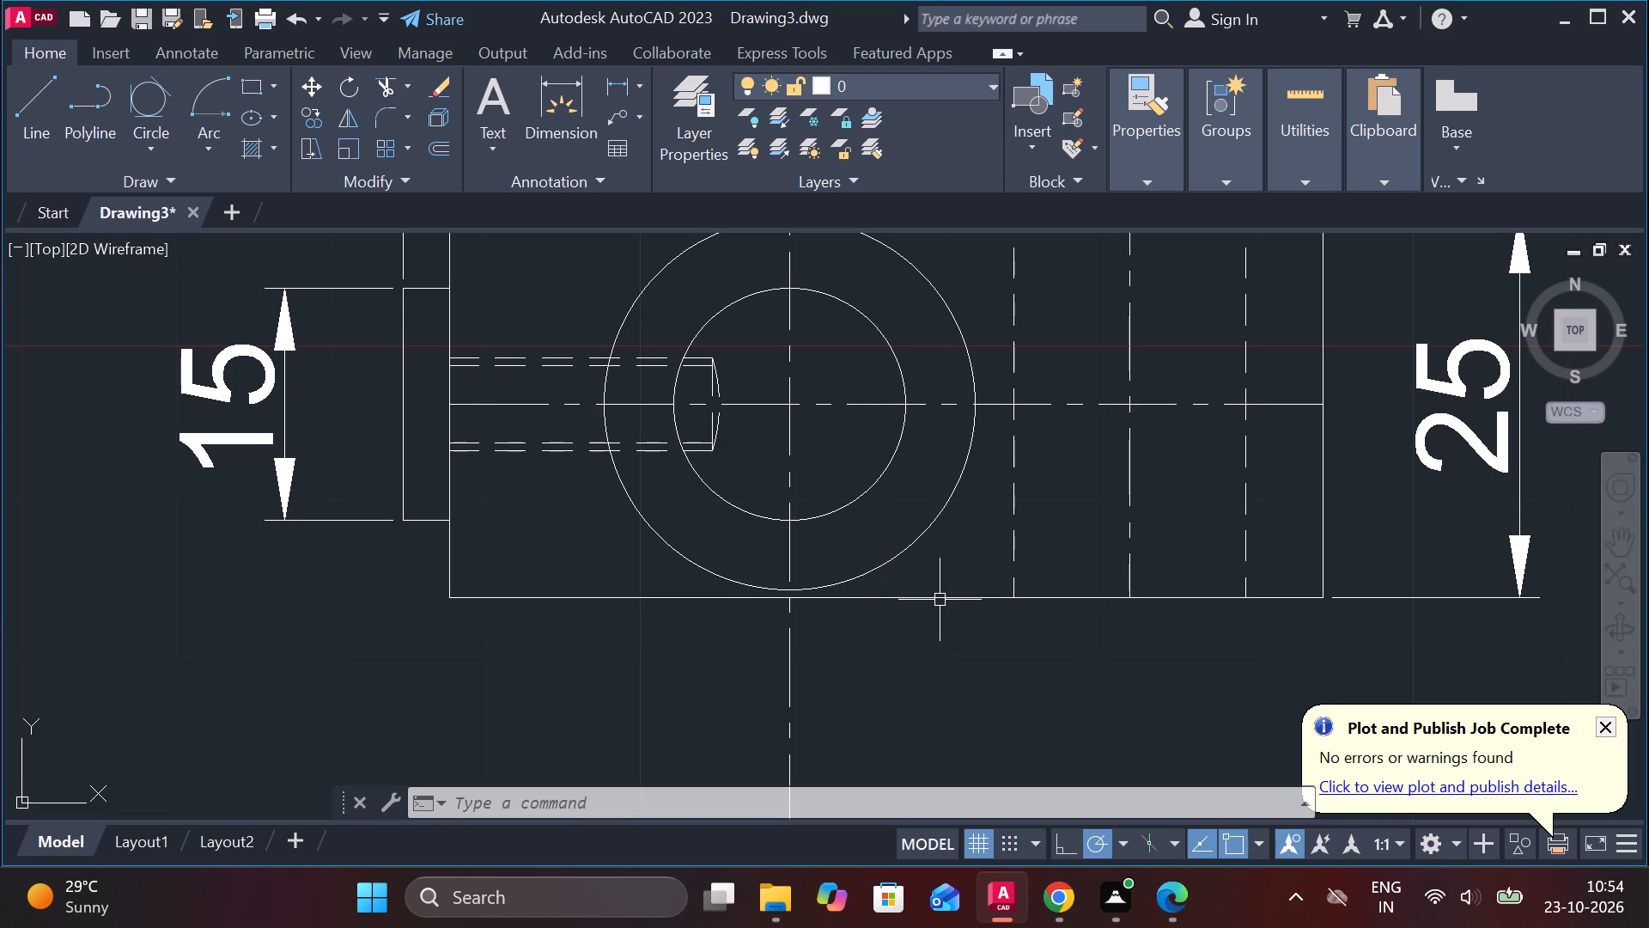
# Erase the outer circle around the hole in the cross-block's lower view.
pyautogui.scroll(-1, 943, 601)
pyautogui.moveTo(959, 620); pyautogui.dragTo(969, 711, button='middle')
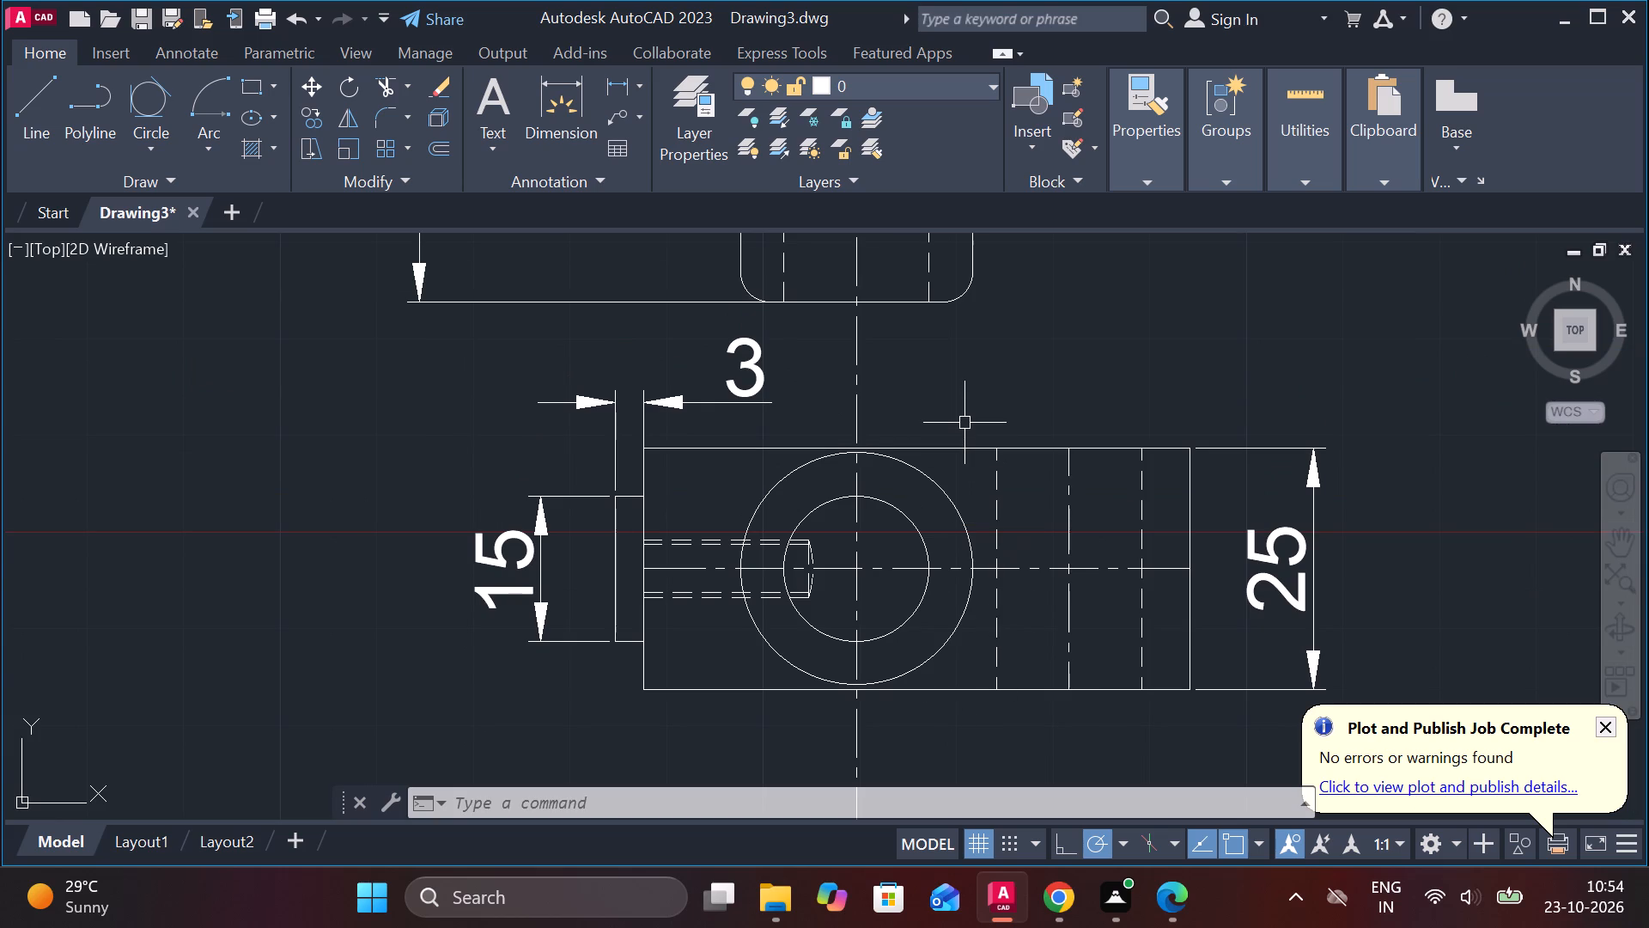
pyautogui.click(957, 510)
pyautogui.press('e')
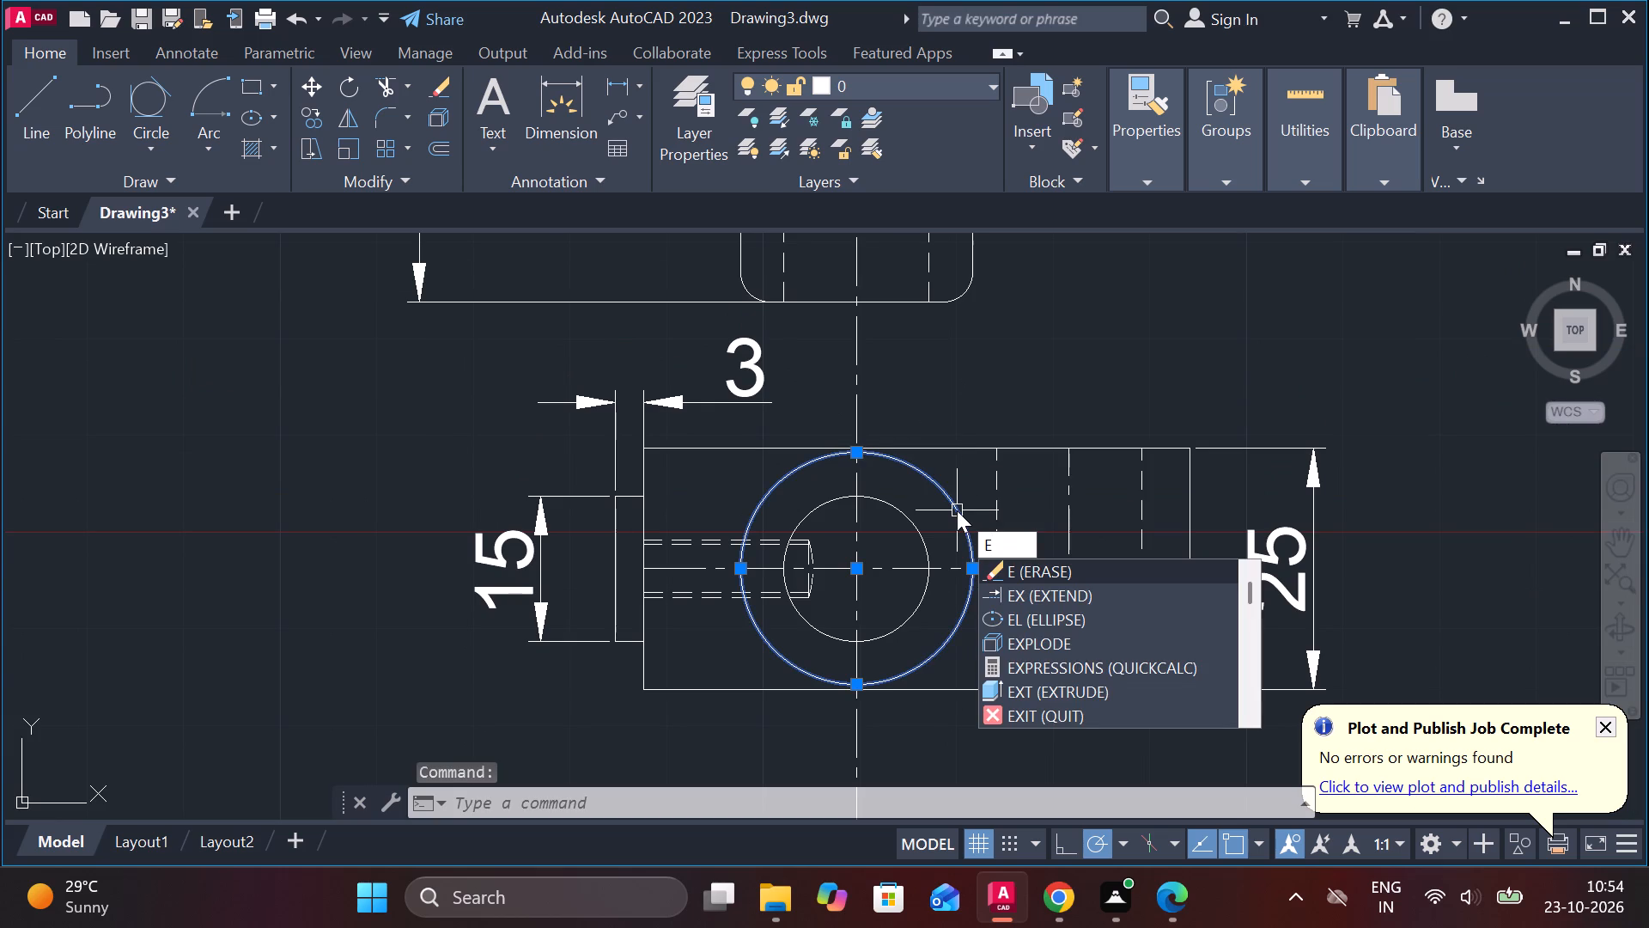
pyautogui.press('e')
pyautogui.press('BackSpace')
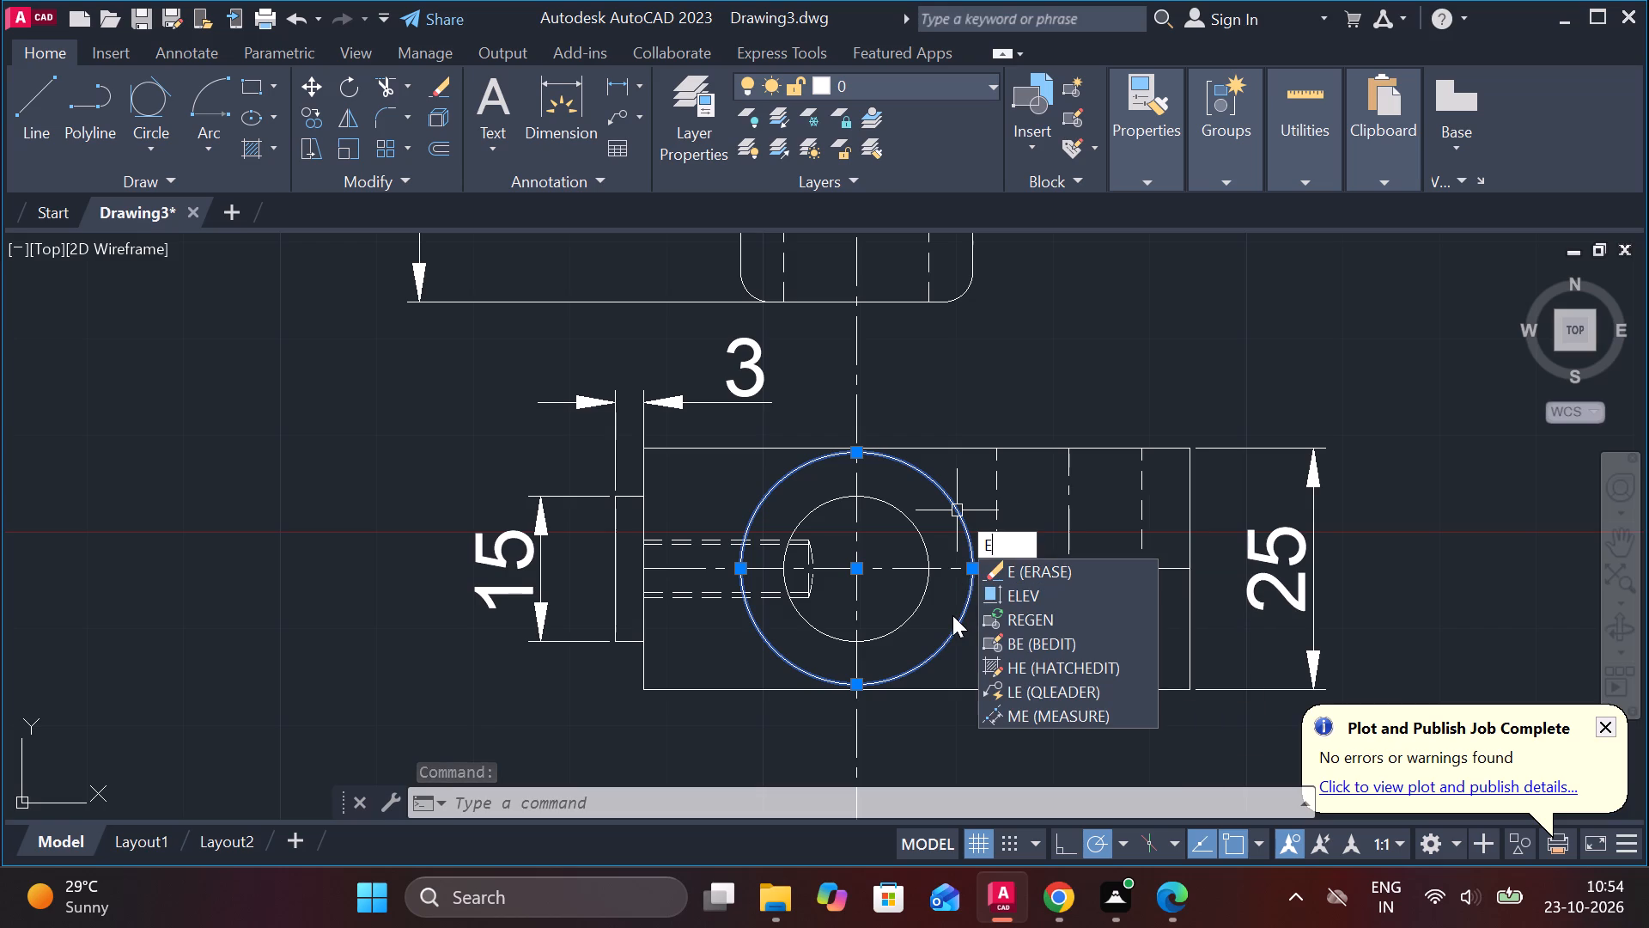
pyautogui.press('Return')
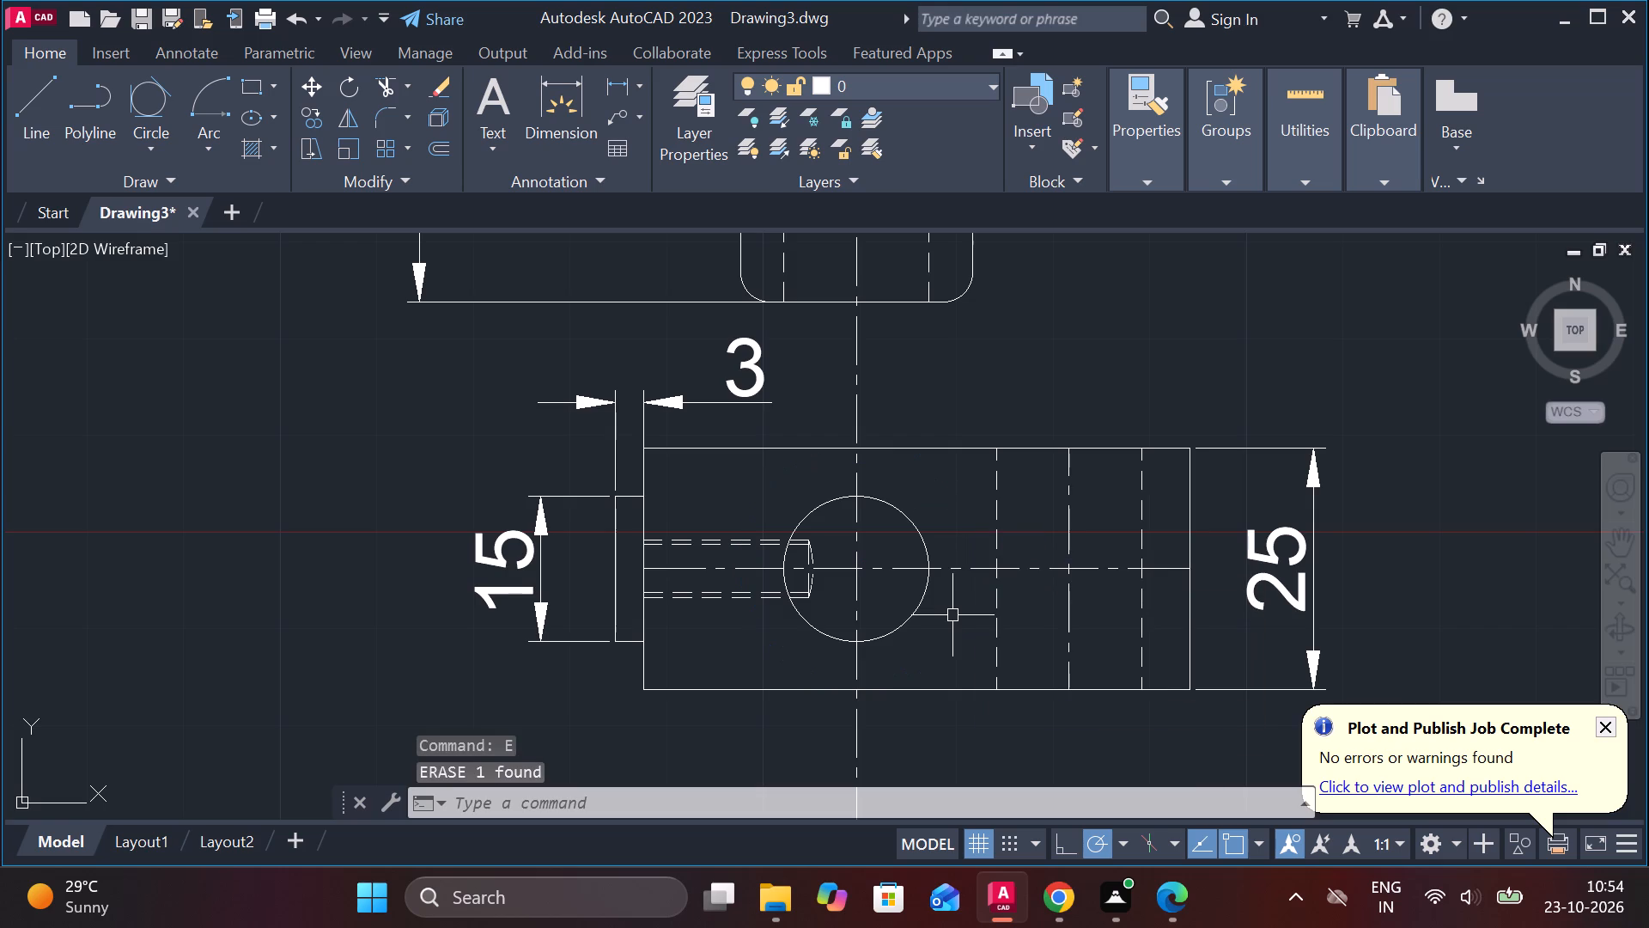
# Draw a 25 mm diameter circle concentric with the hole in the cross-block's lower view.
pyautogui.write('C')
pyautogui.press('space')
pyautogui.click(860, 572)
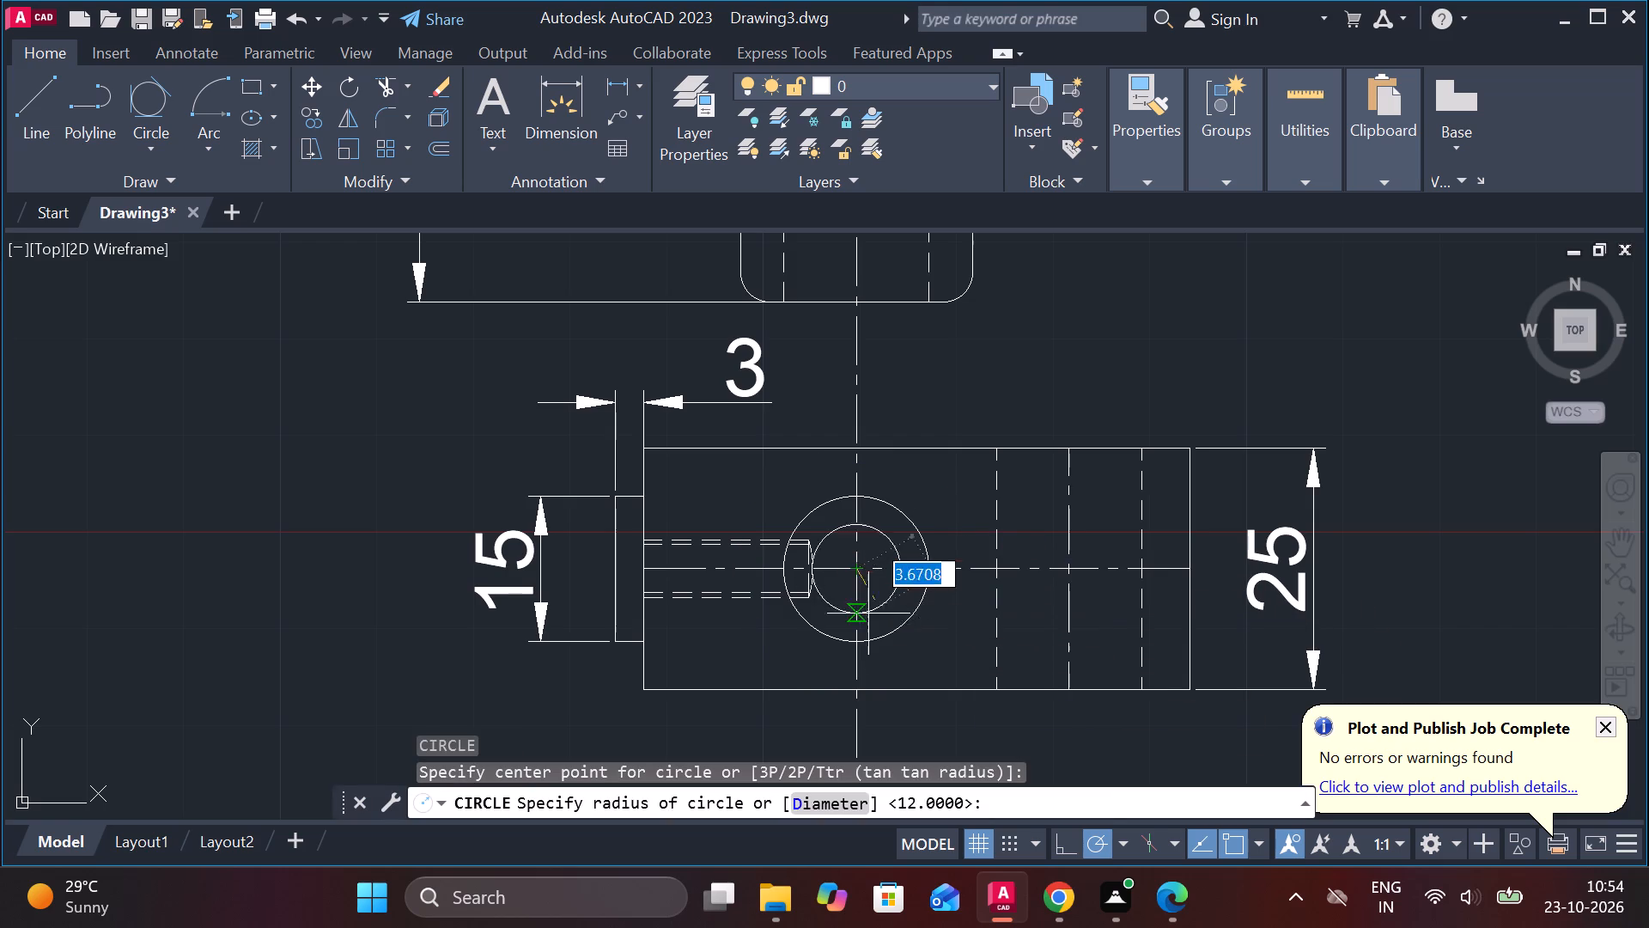
pyautogui.press('d')
pyautogui.press('space')
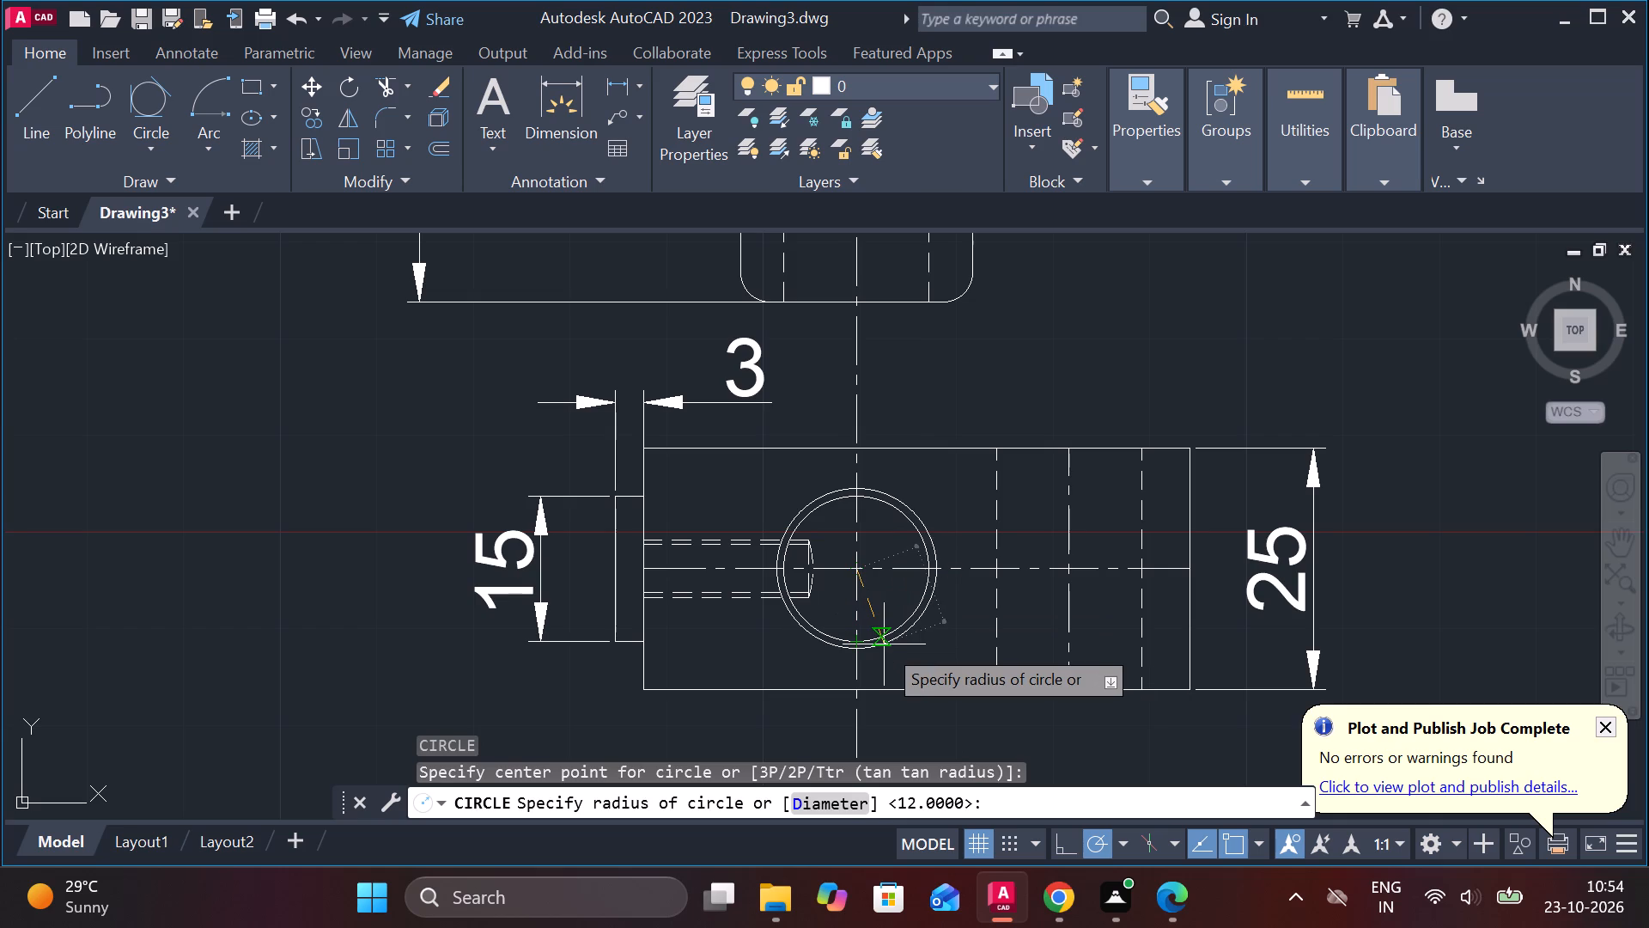
pyautogui.write('25')
pyautogui.press('Return')
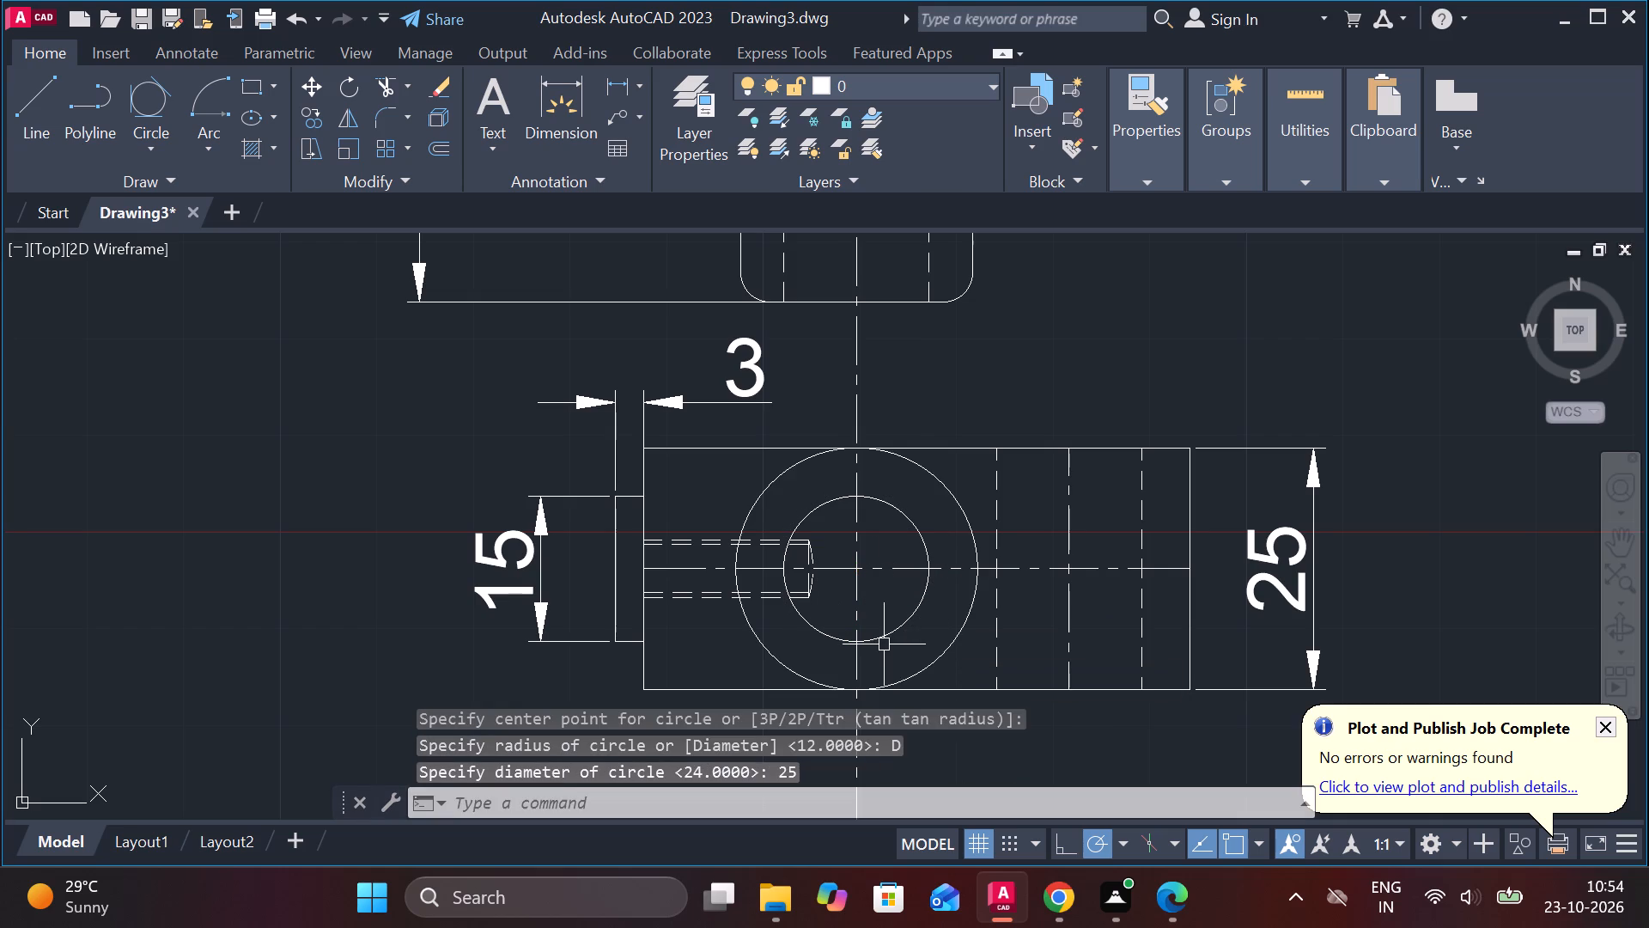
# Trim away the threaded hole's dashed lines and end lines that extend inside the inner circle in the cross-block's lower view.
pyautogui.scroll(2, 802, 530)
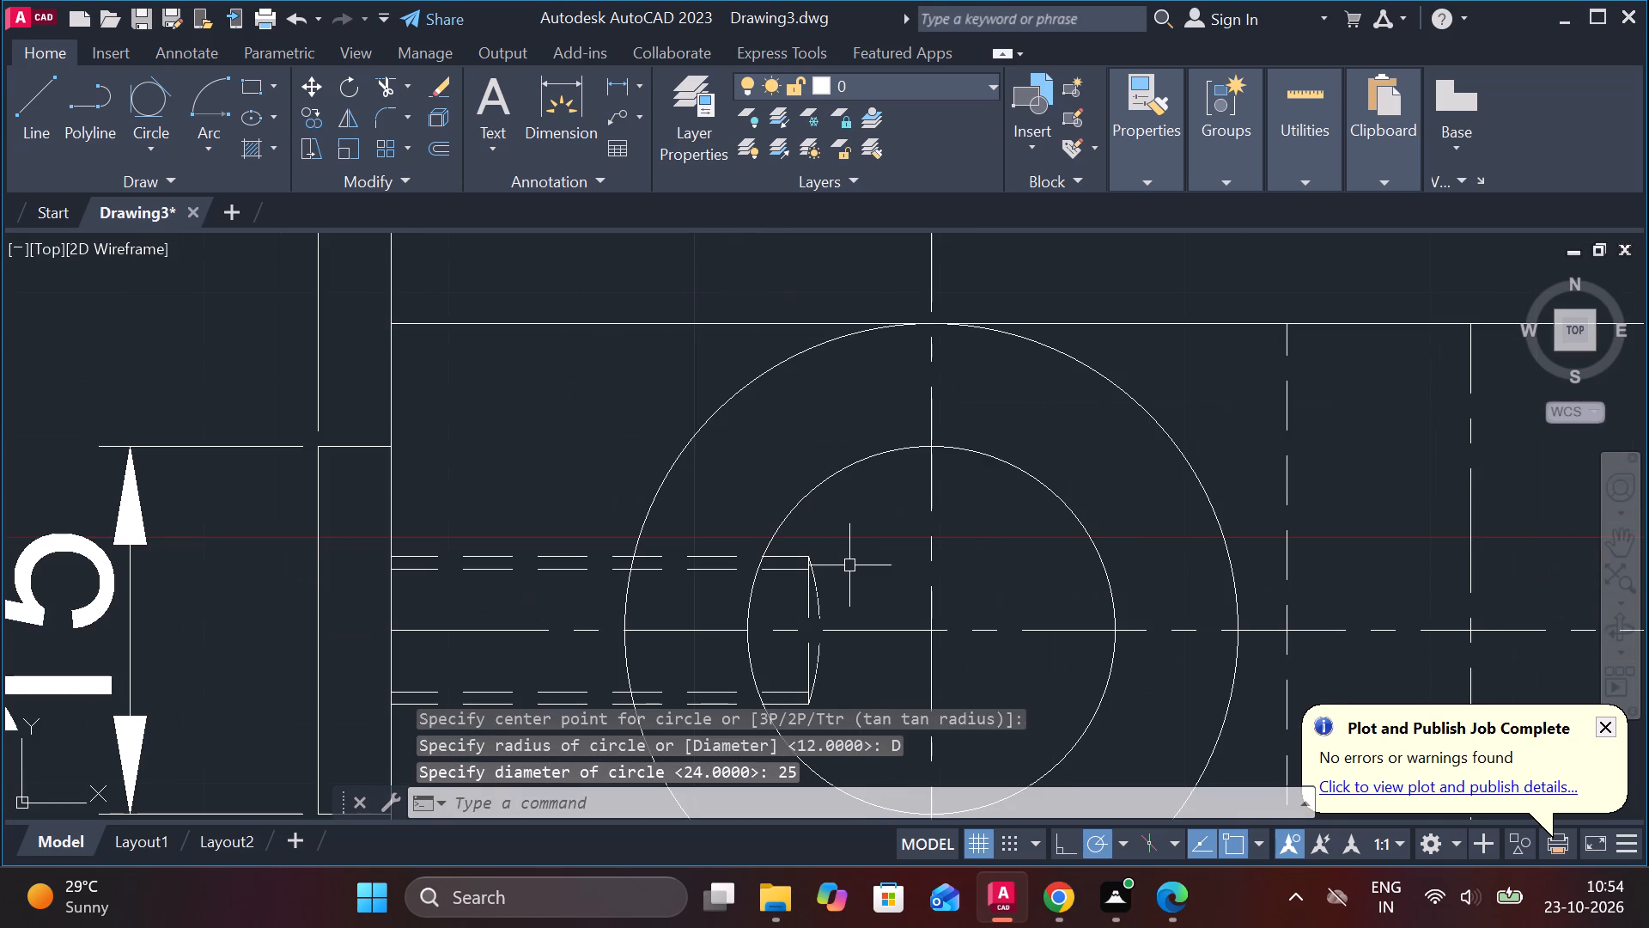
pyautogui.write('TR')
pyautogui.press('space')
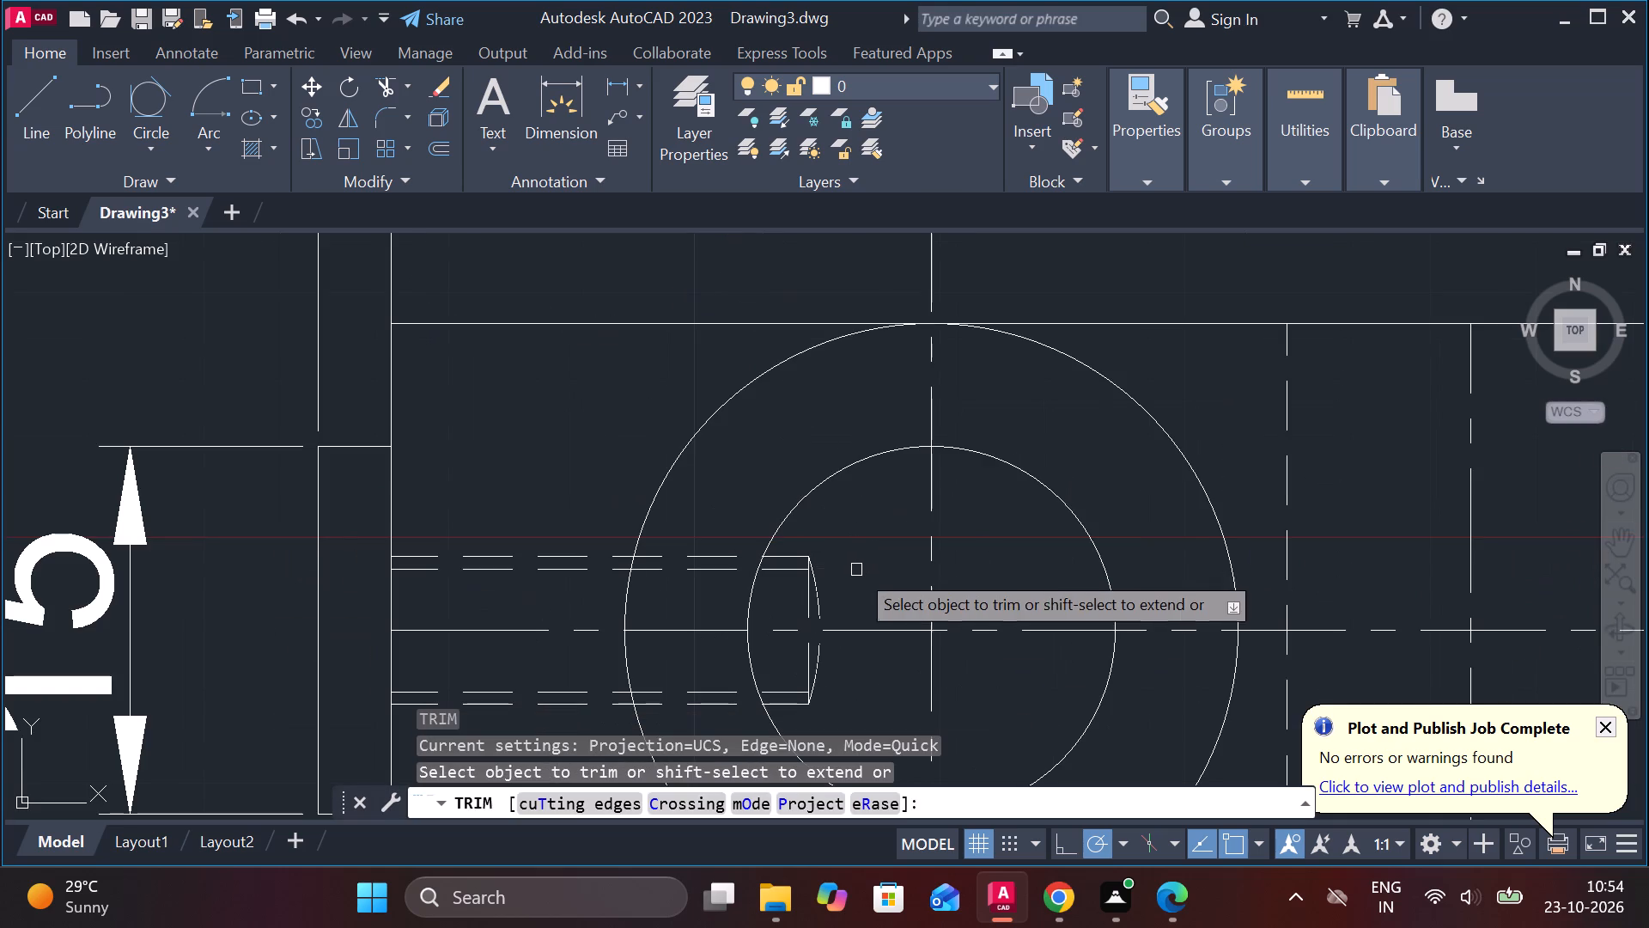
pyautogui.click(814, 583)
pyautogui.tripleClick(804, 565)
pyautogui.click(788, 578)
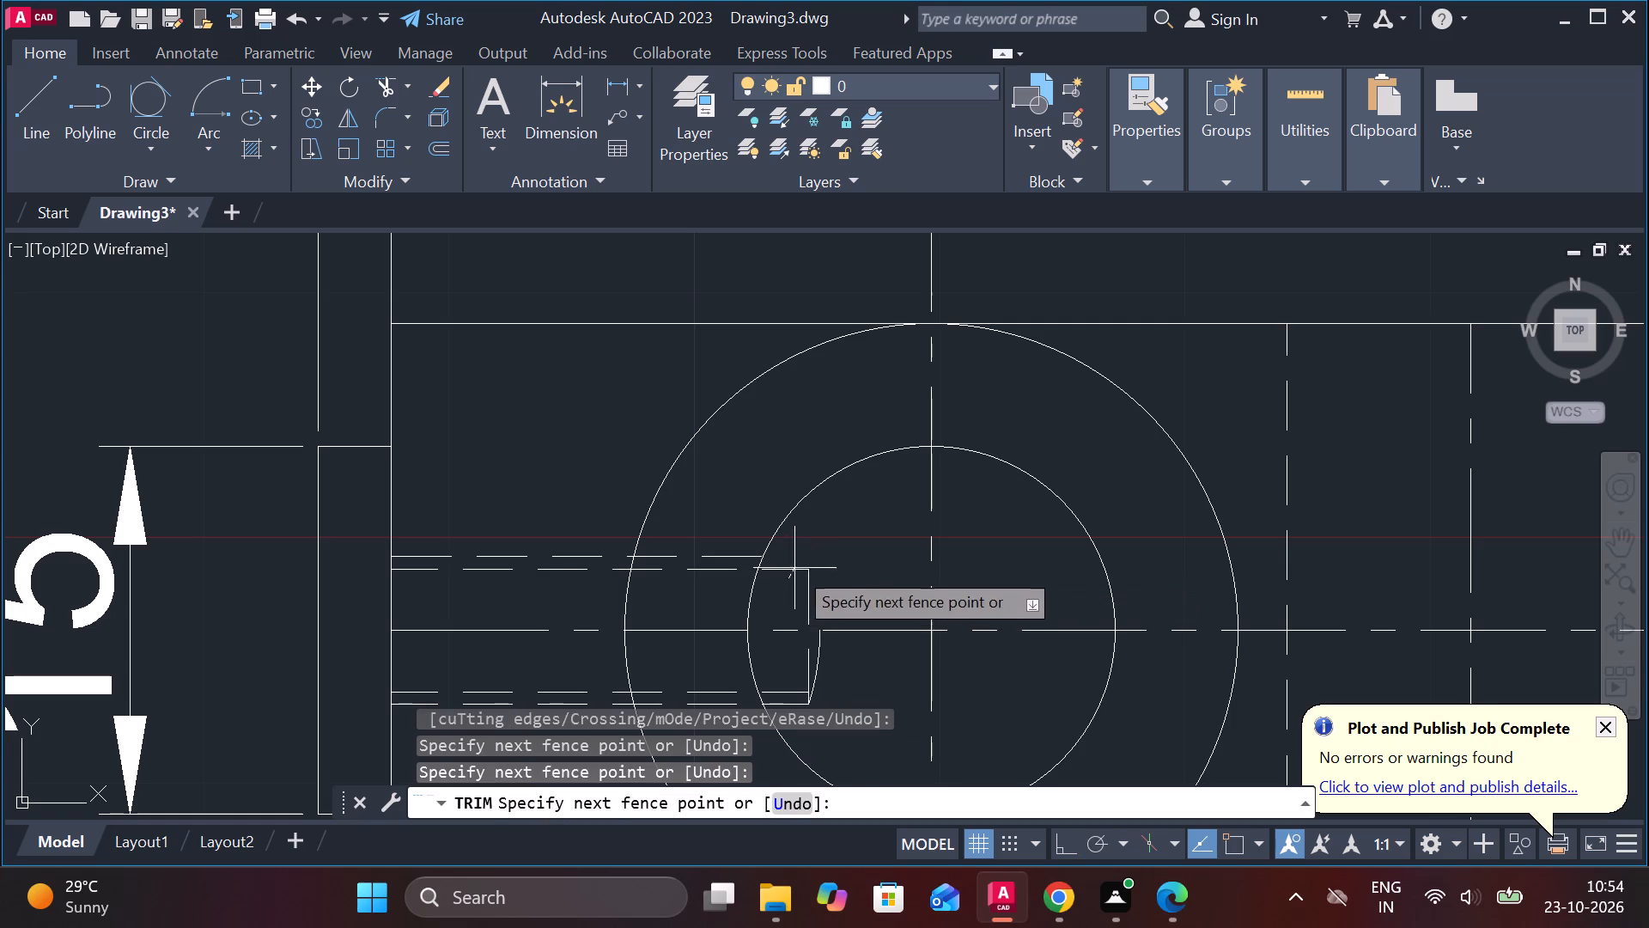
pyautogui.click(816, 553)
pyautogui.click(804, 589)
pyautogui.click(806, 653)
pyautogui.click(818, 666)
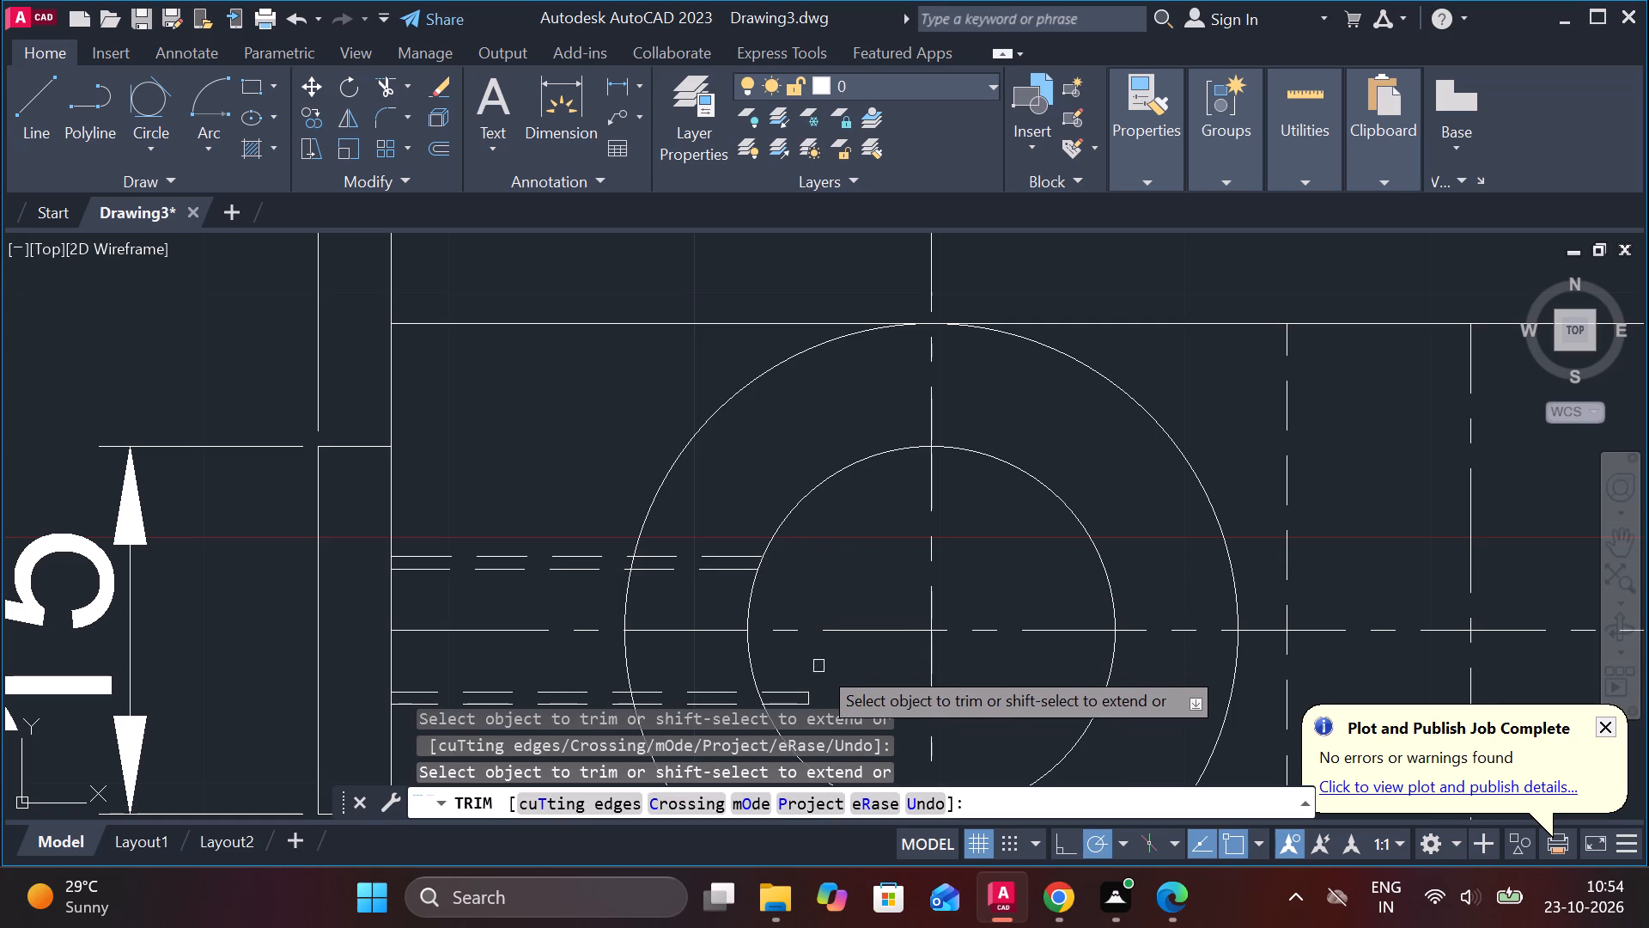
pyautogui.click(800, 699)
pyautogui.moveTo(800, 699); pyautogui.dragTo(811, 587, button='middle')
pyautogui.click(815, 583)
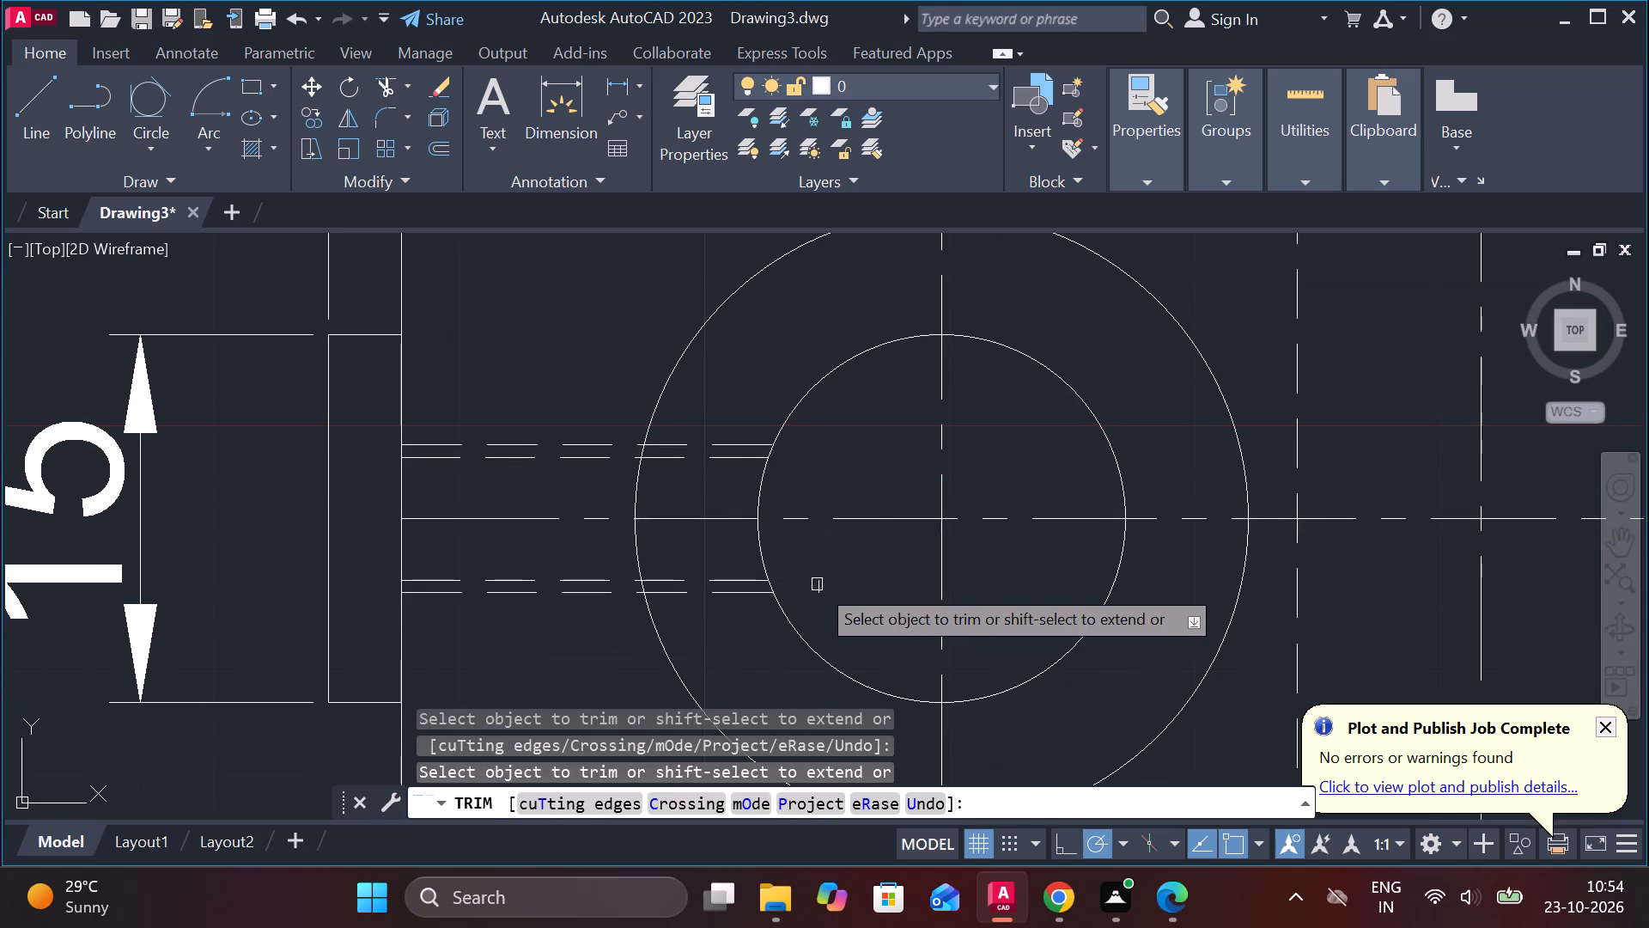
pyautogui.click(818, 584)
pyautogui.scroll(-3, 846, 590)
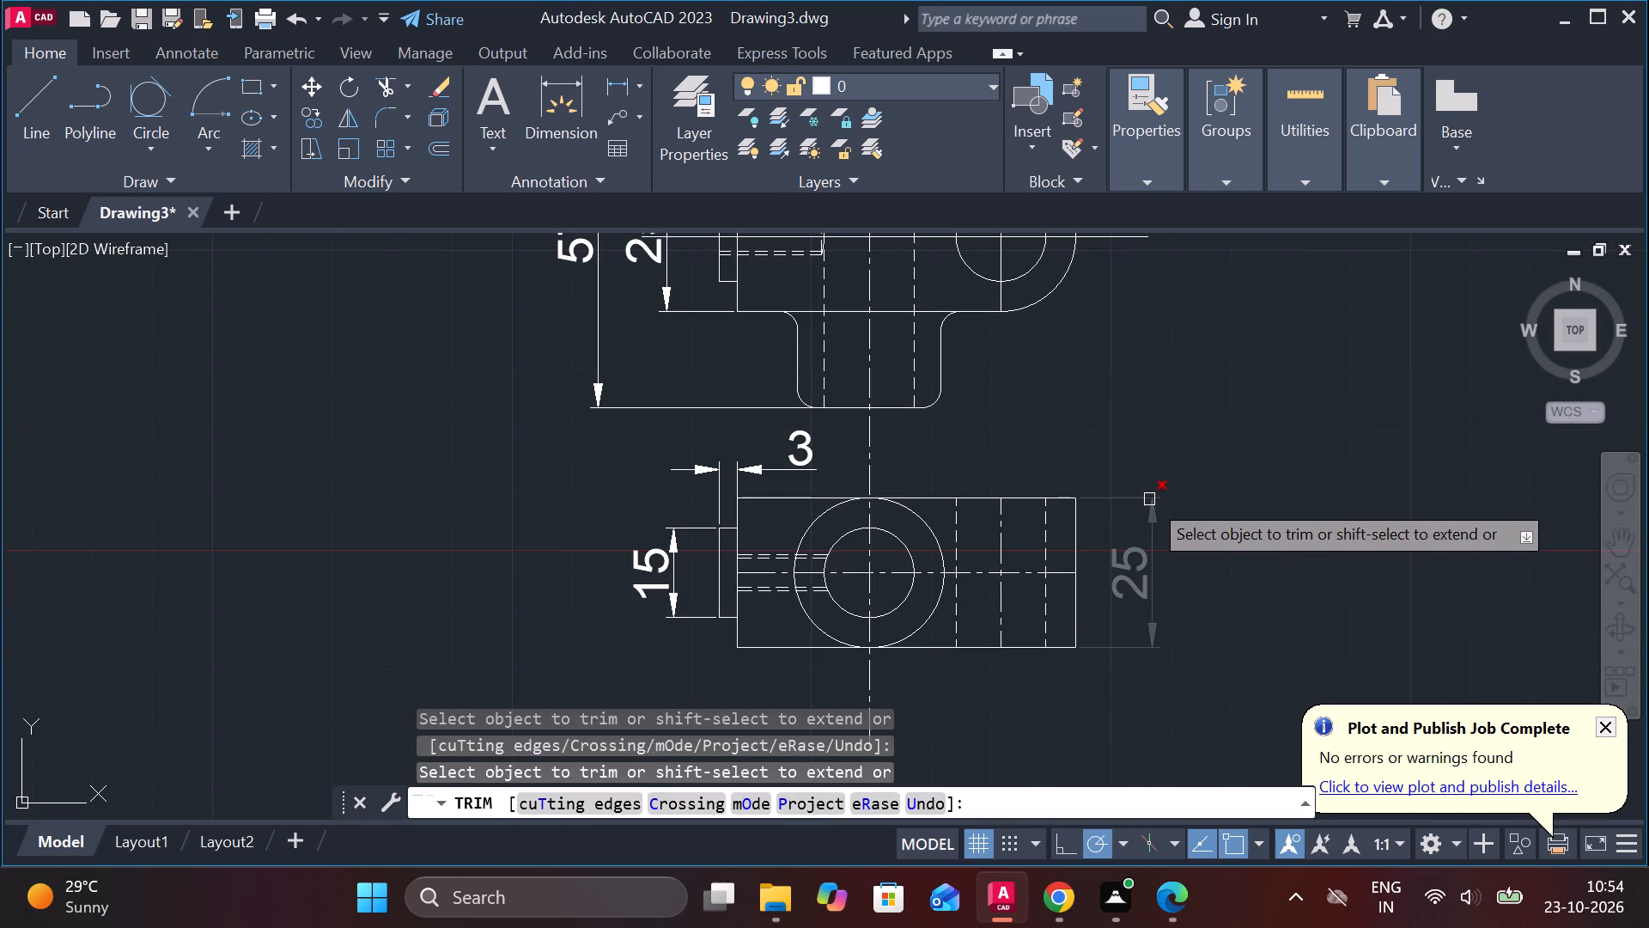
pyautogui.press('Escape')
# Add a diameter dimension to the inner circle of the cross-block's lower view, with its text below the view.
pyautogui.click(648, 82)
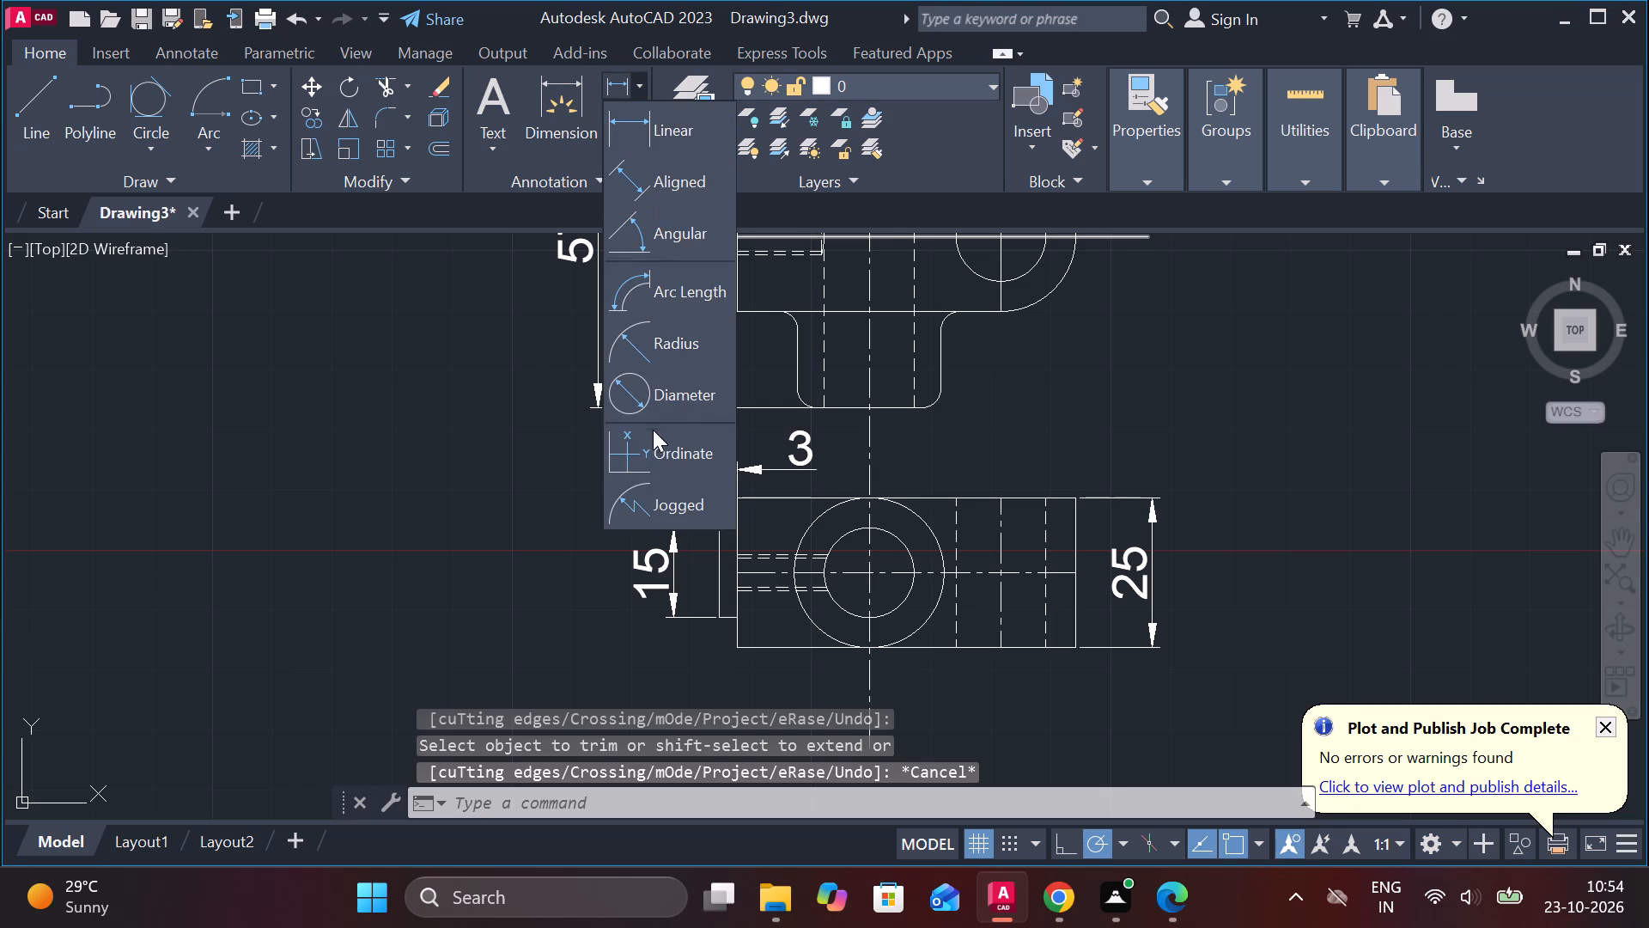
pyautogui.click(677, 401)
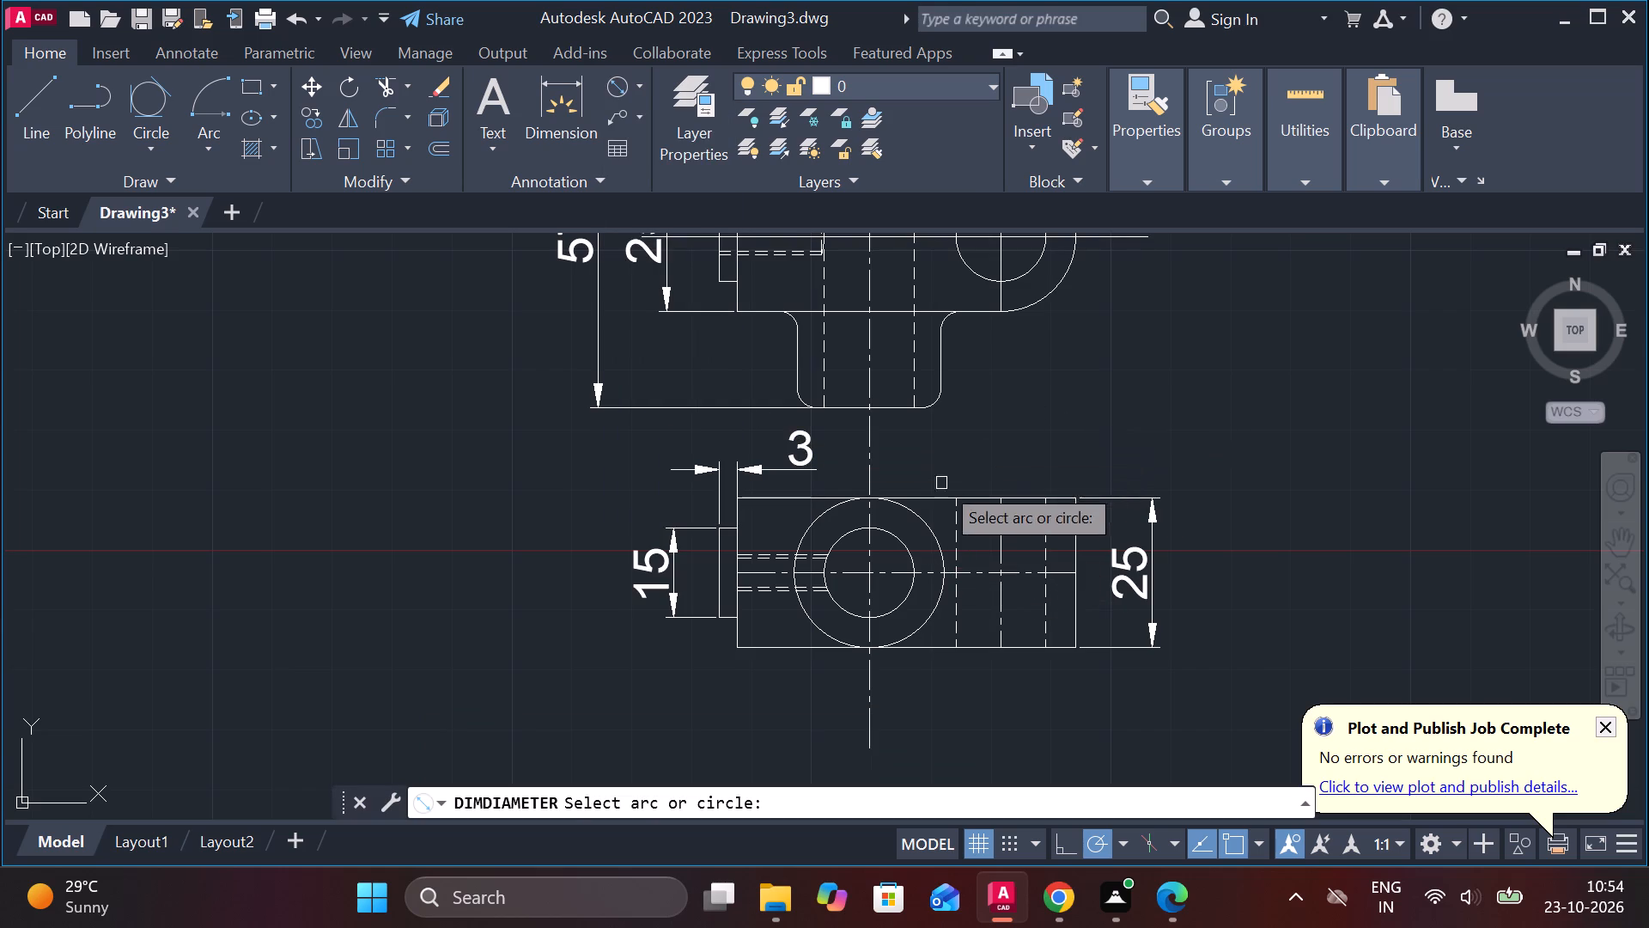
pyautogui.click(899, 543)
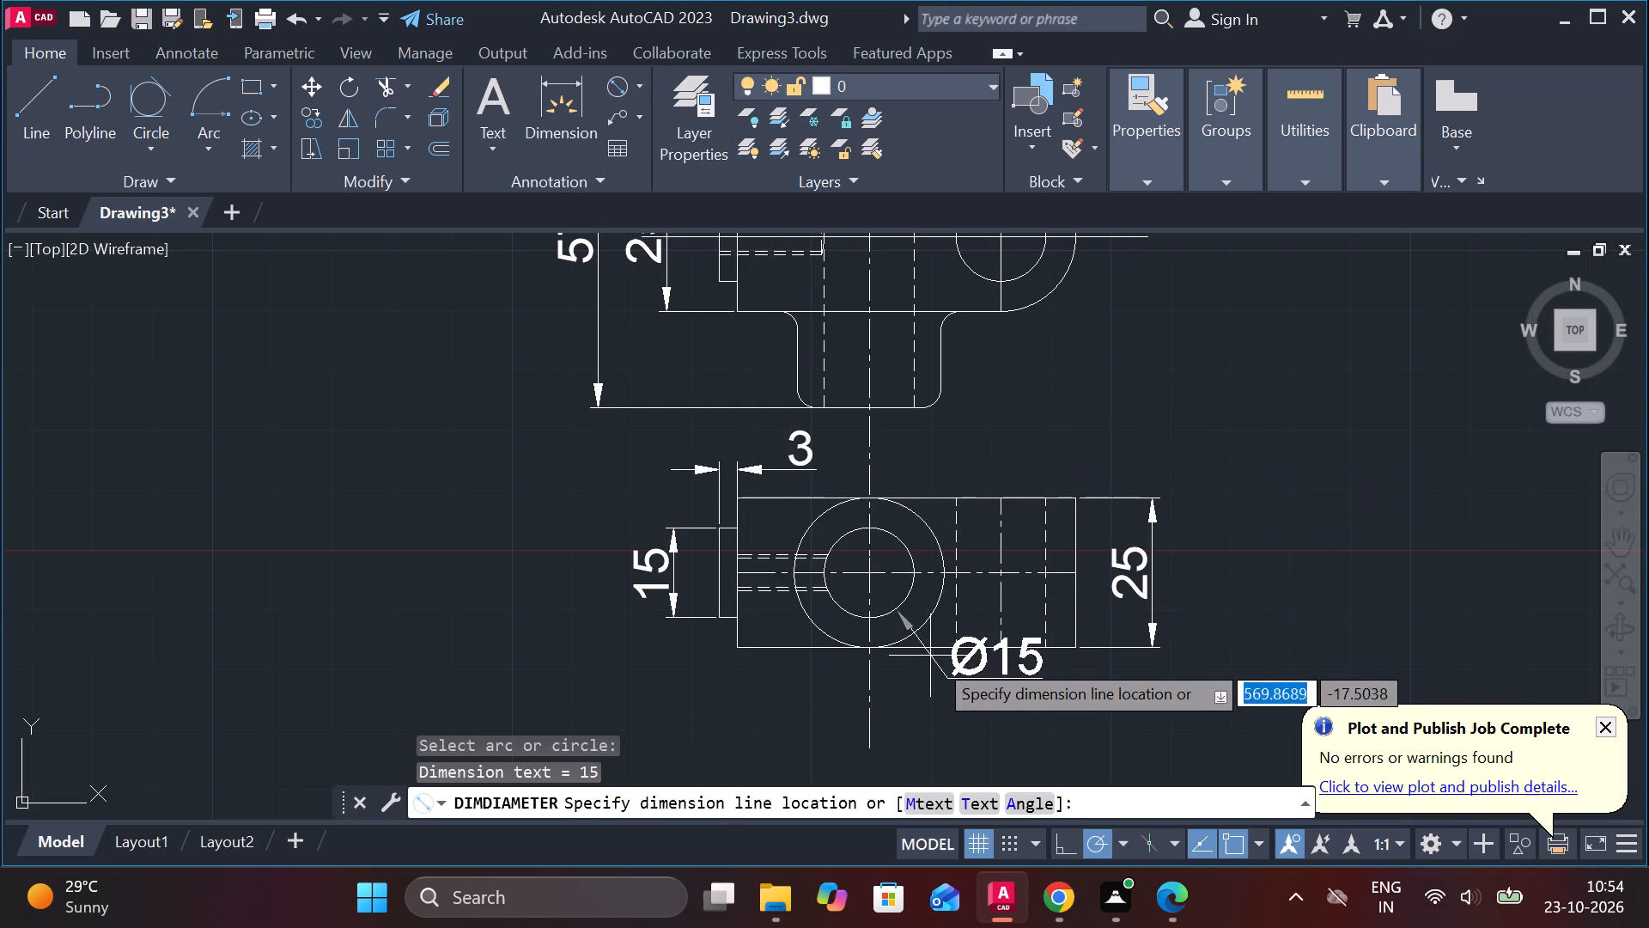
pyautogui.click(929, 704)
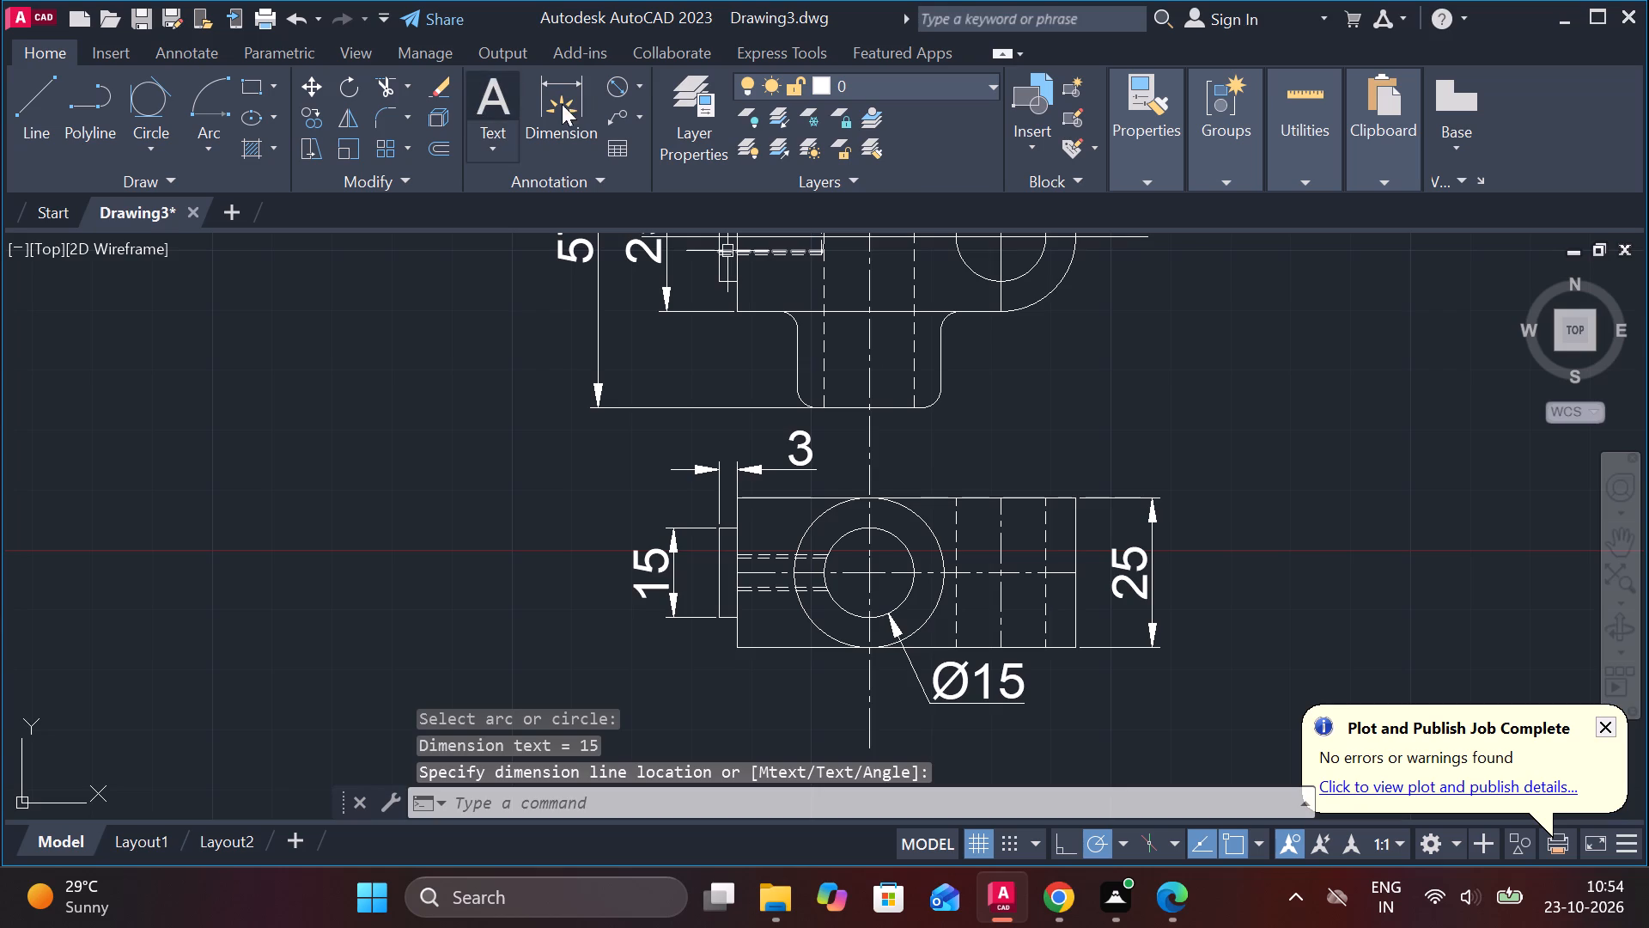
# Add a horizontal linear dimension for the width of the cross-block's lower boss, between the two views.
pyautogui.click(648, 83)
pyautogui.click(655, 120)
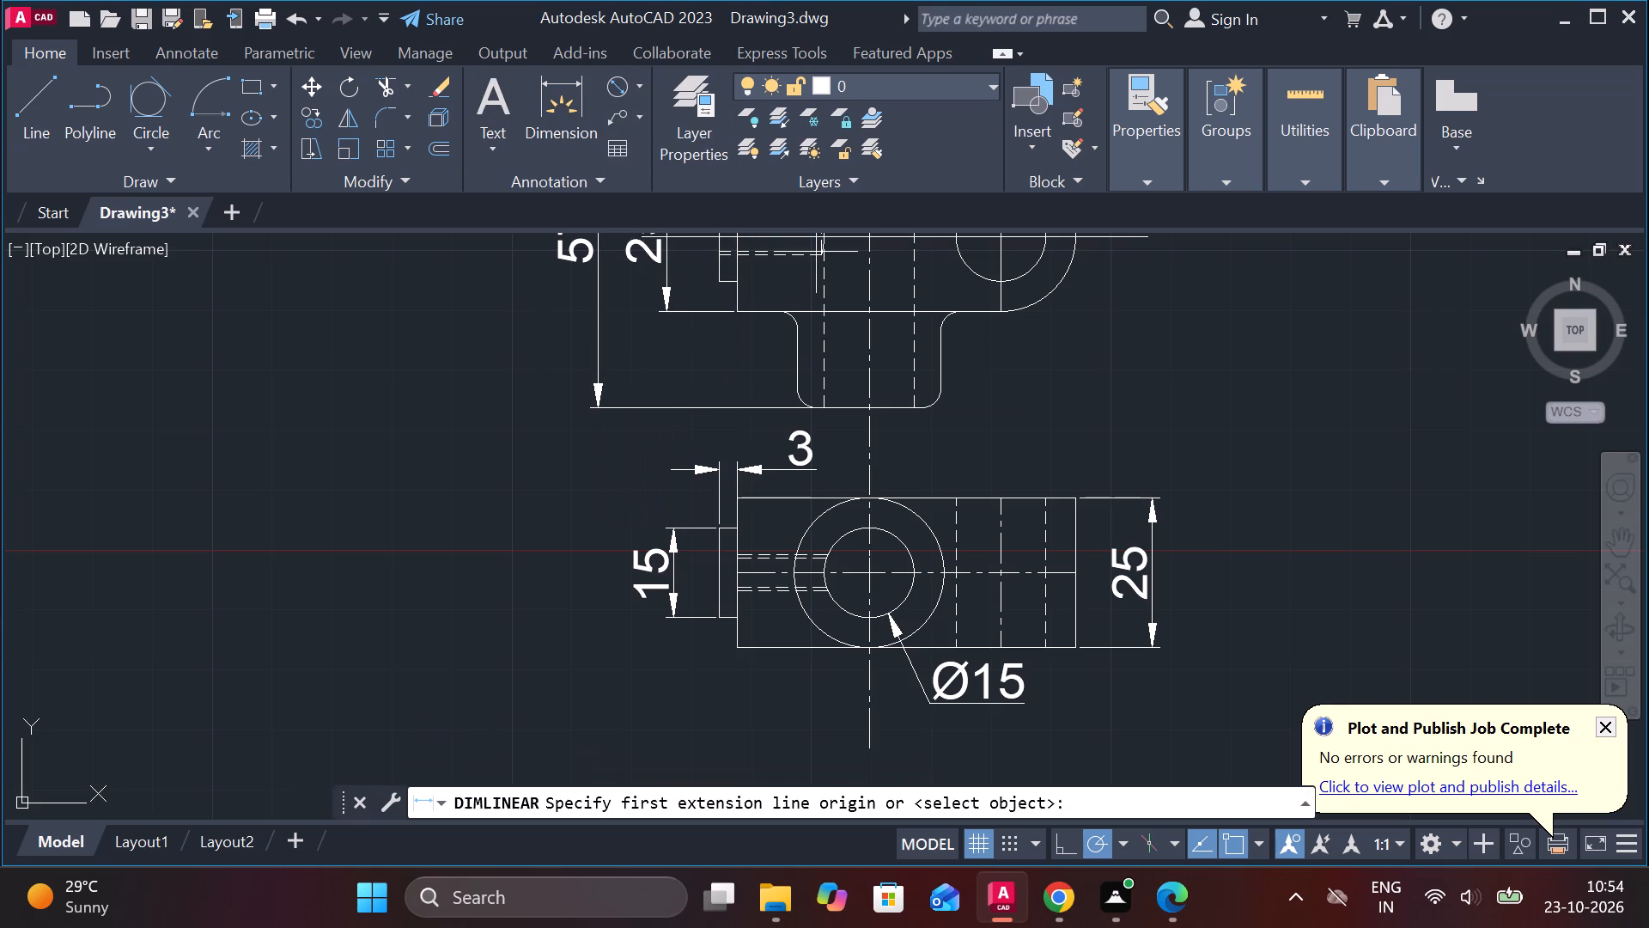
pyautogui.click(801, 363)
pyautogui.click(950, 363)
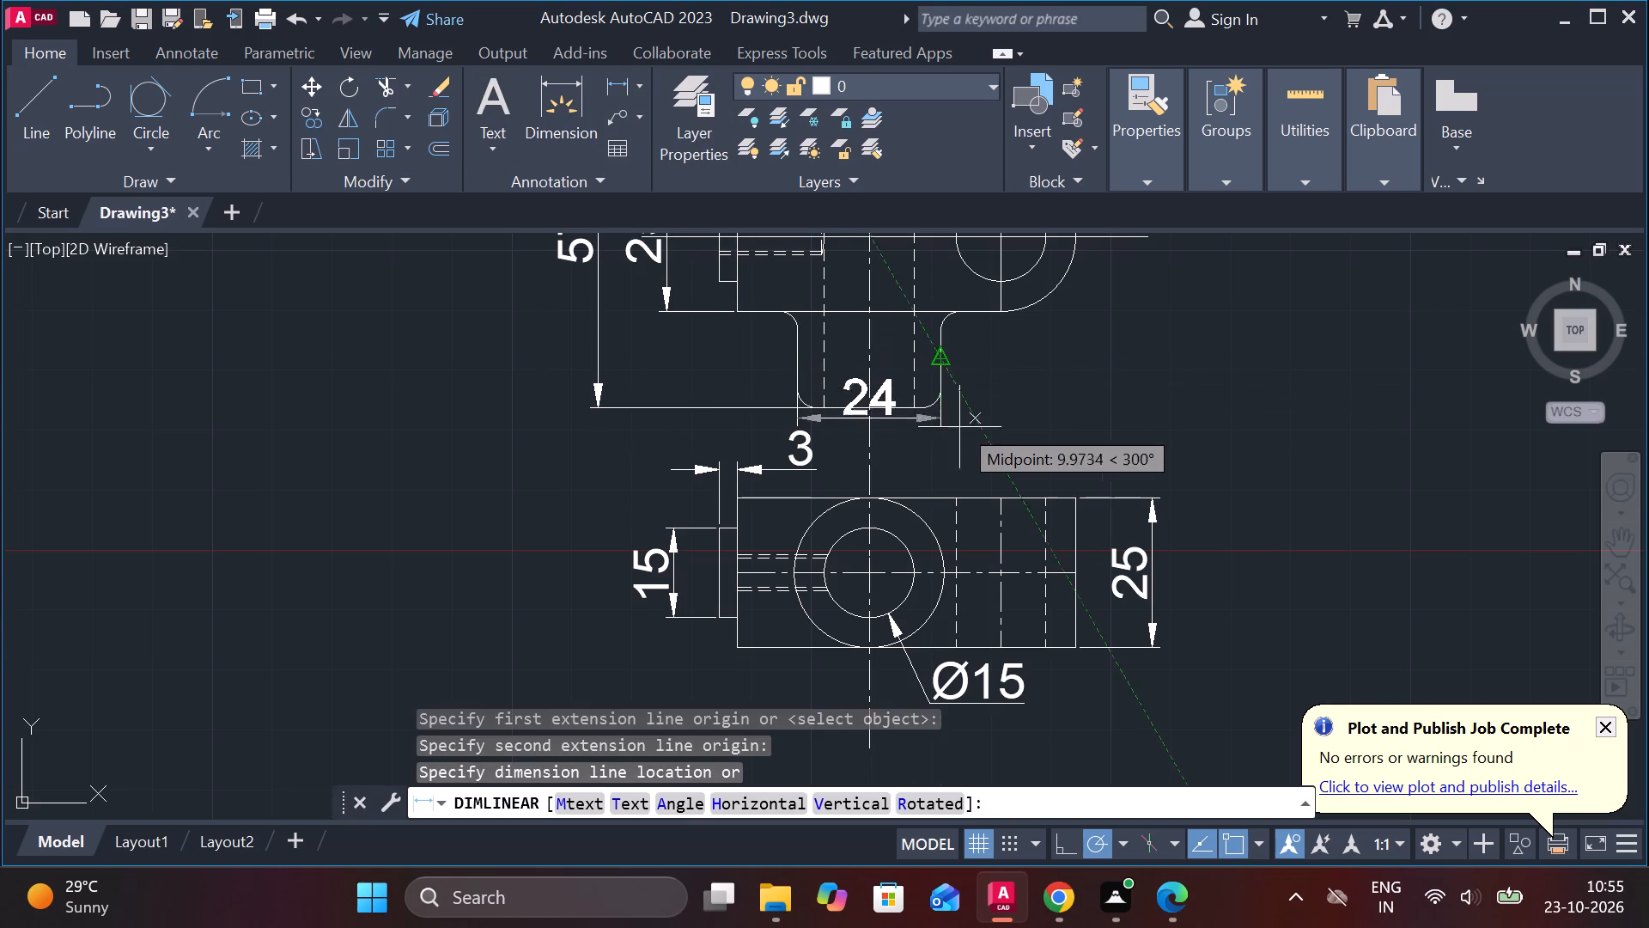
pyautogui.click(958, 467)
pyautogui.press('Escape')
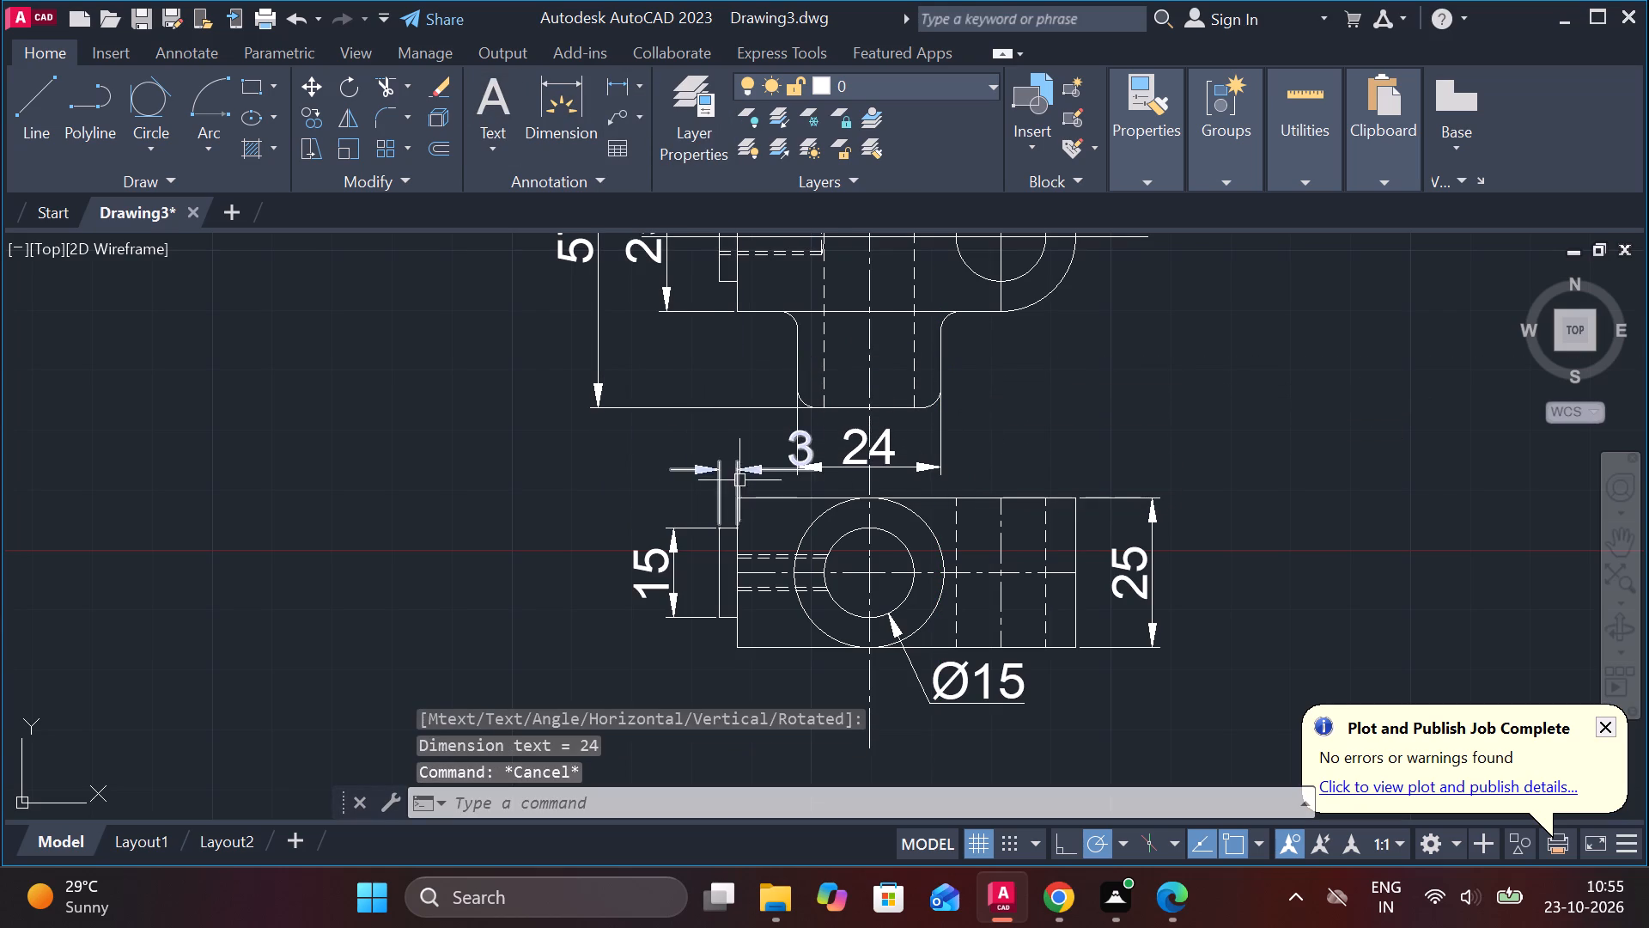
# Move the 3 mm plate-thickness dimension slightly down and its text to the plate's left side, clear of the boss width dimension.
pyautogui.click(739, 471)
pyautogui.click(800, 448)
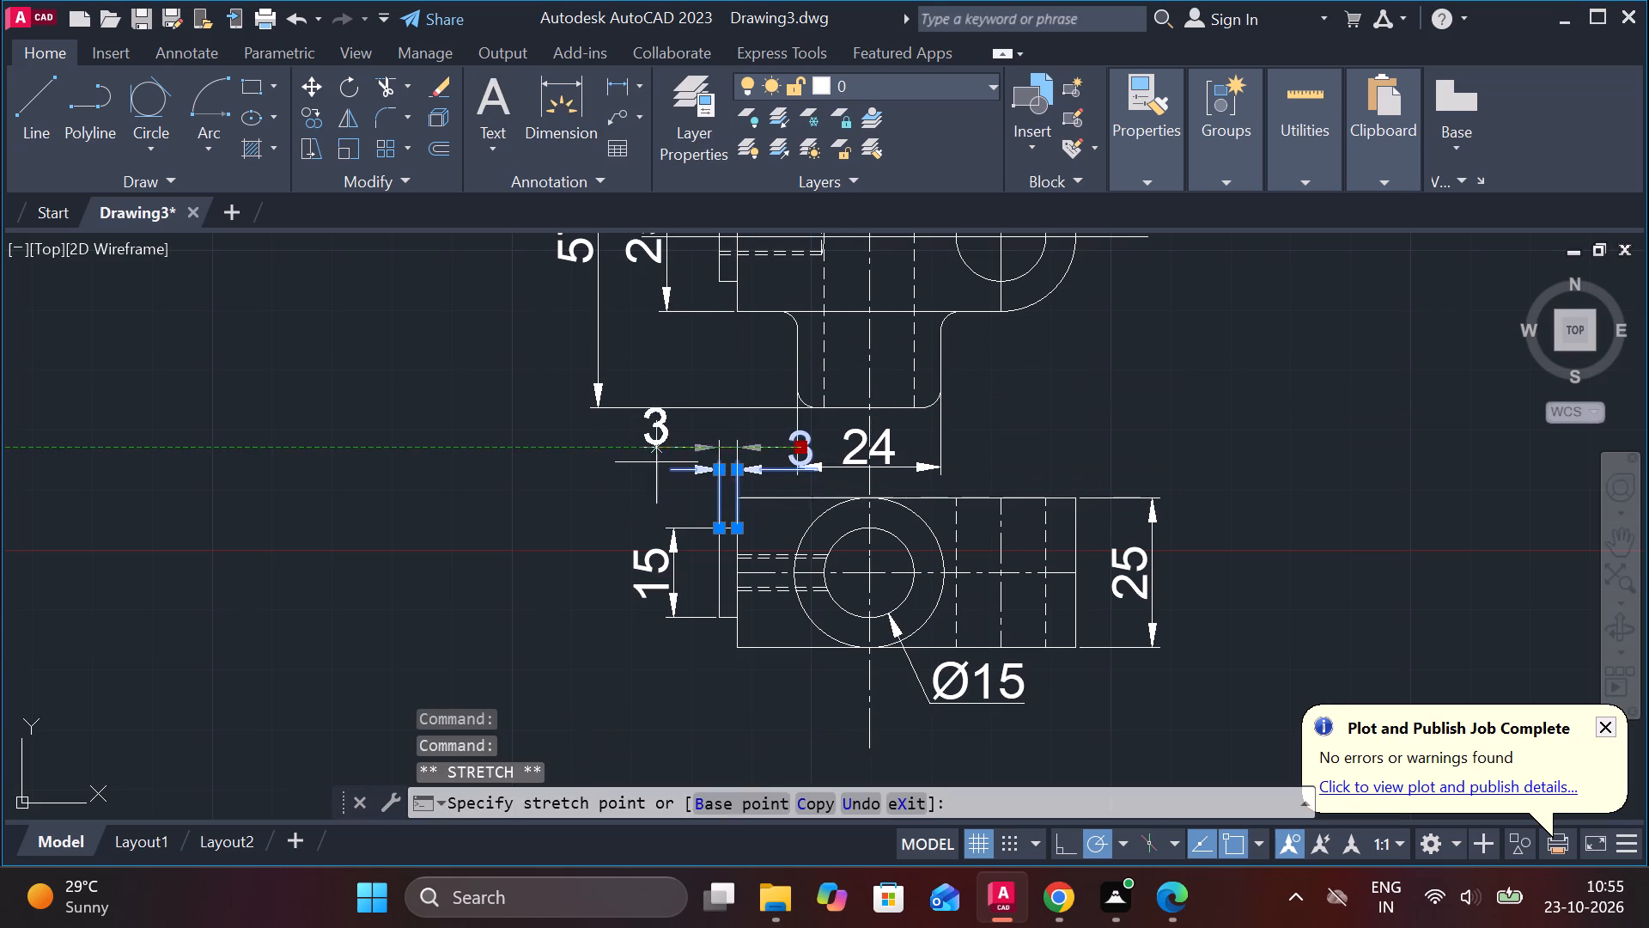
pyautogui.click(651, 490)
pyautogui.press('Escape')
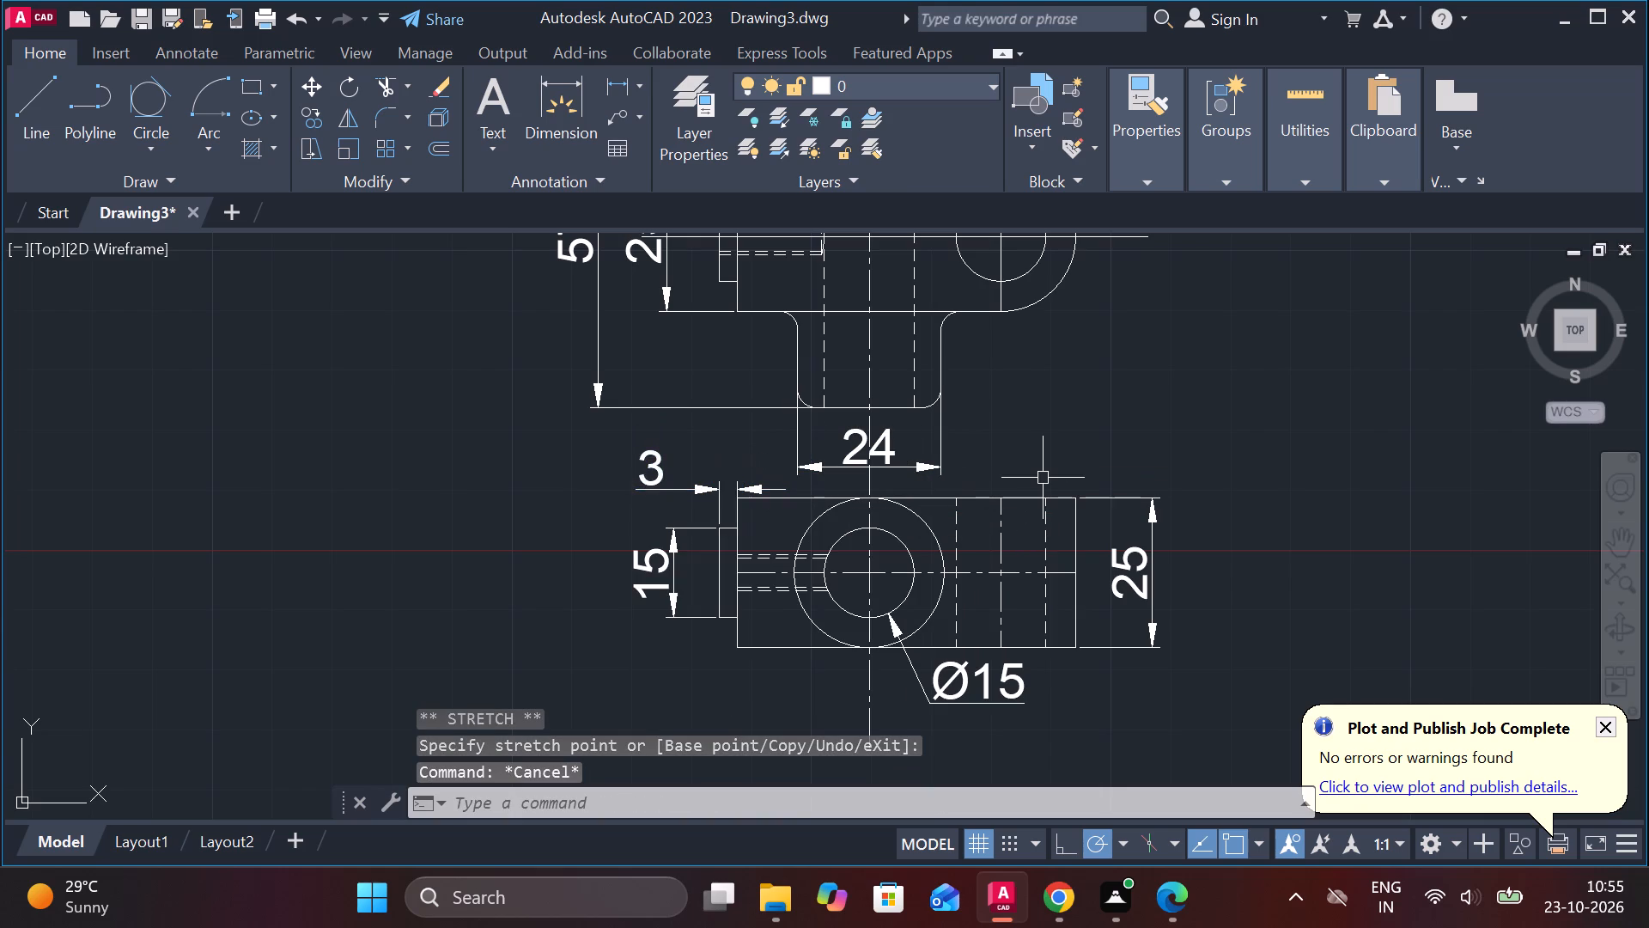
# Add a diameter symbol before the 24 in the cross-block's lower boss width dimension.
pyautogui.scroll(2, 887, 457)
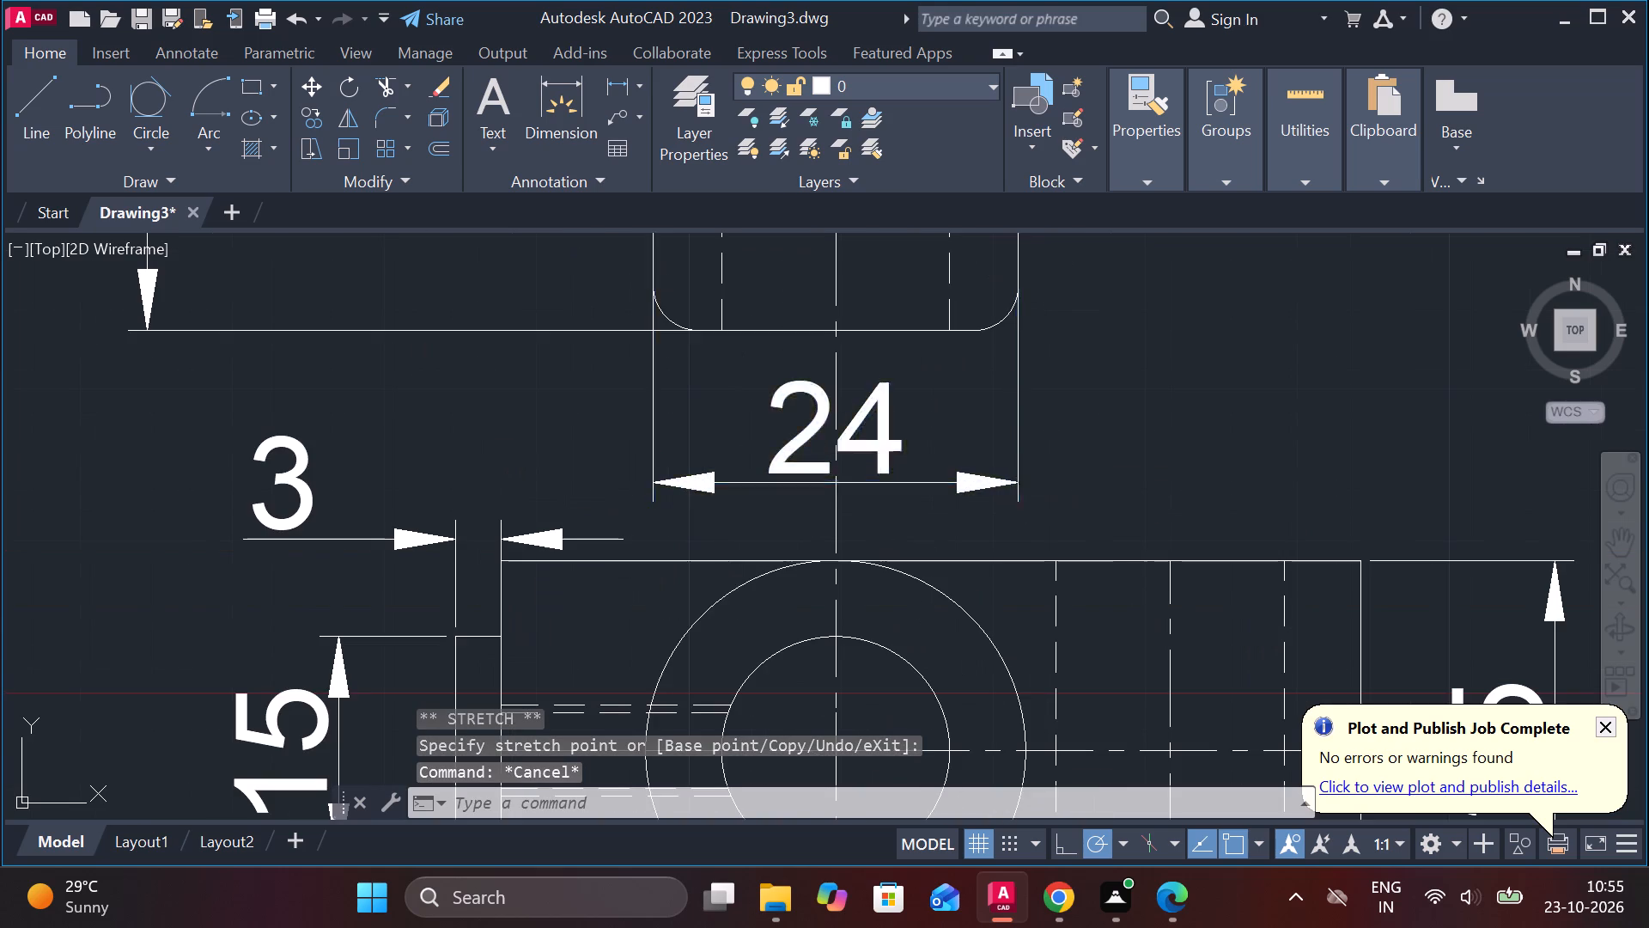
pyautogui.tripleClick(785, 446)
pyautogui.click(785, 446)
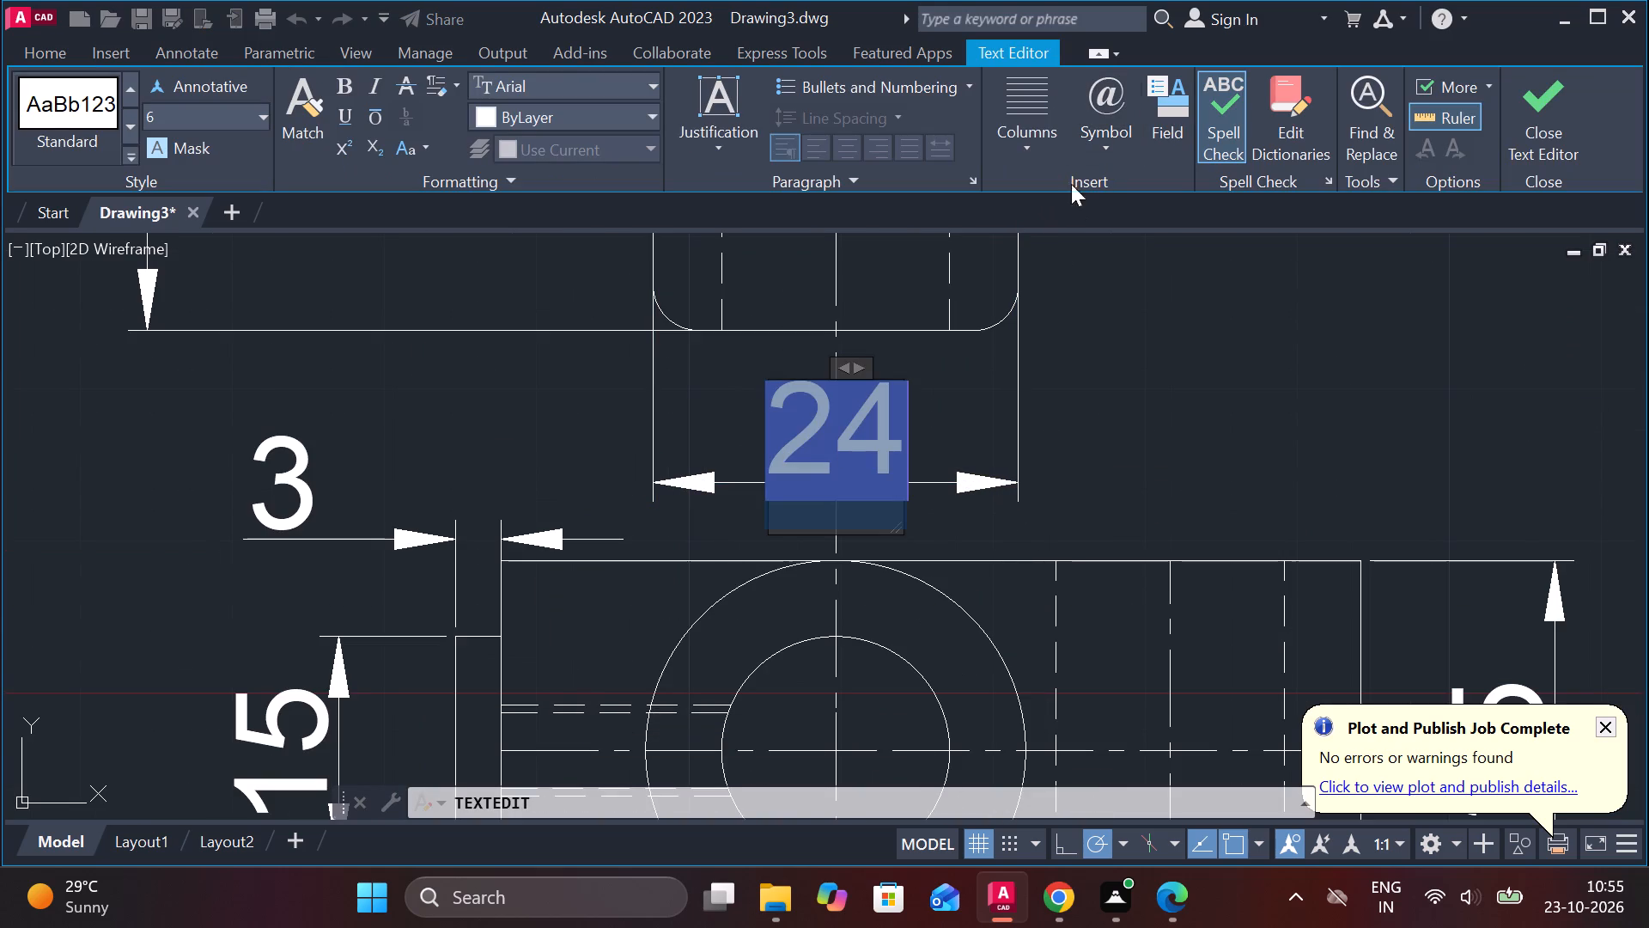
pyautogui.press('Escape')
pyautogui.click(886, 403)
pyautogui.doubleClick(886, 403)
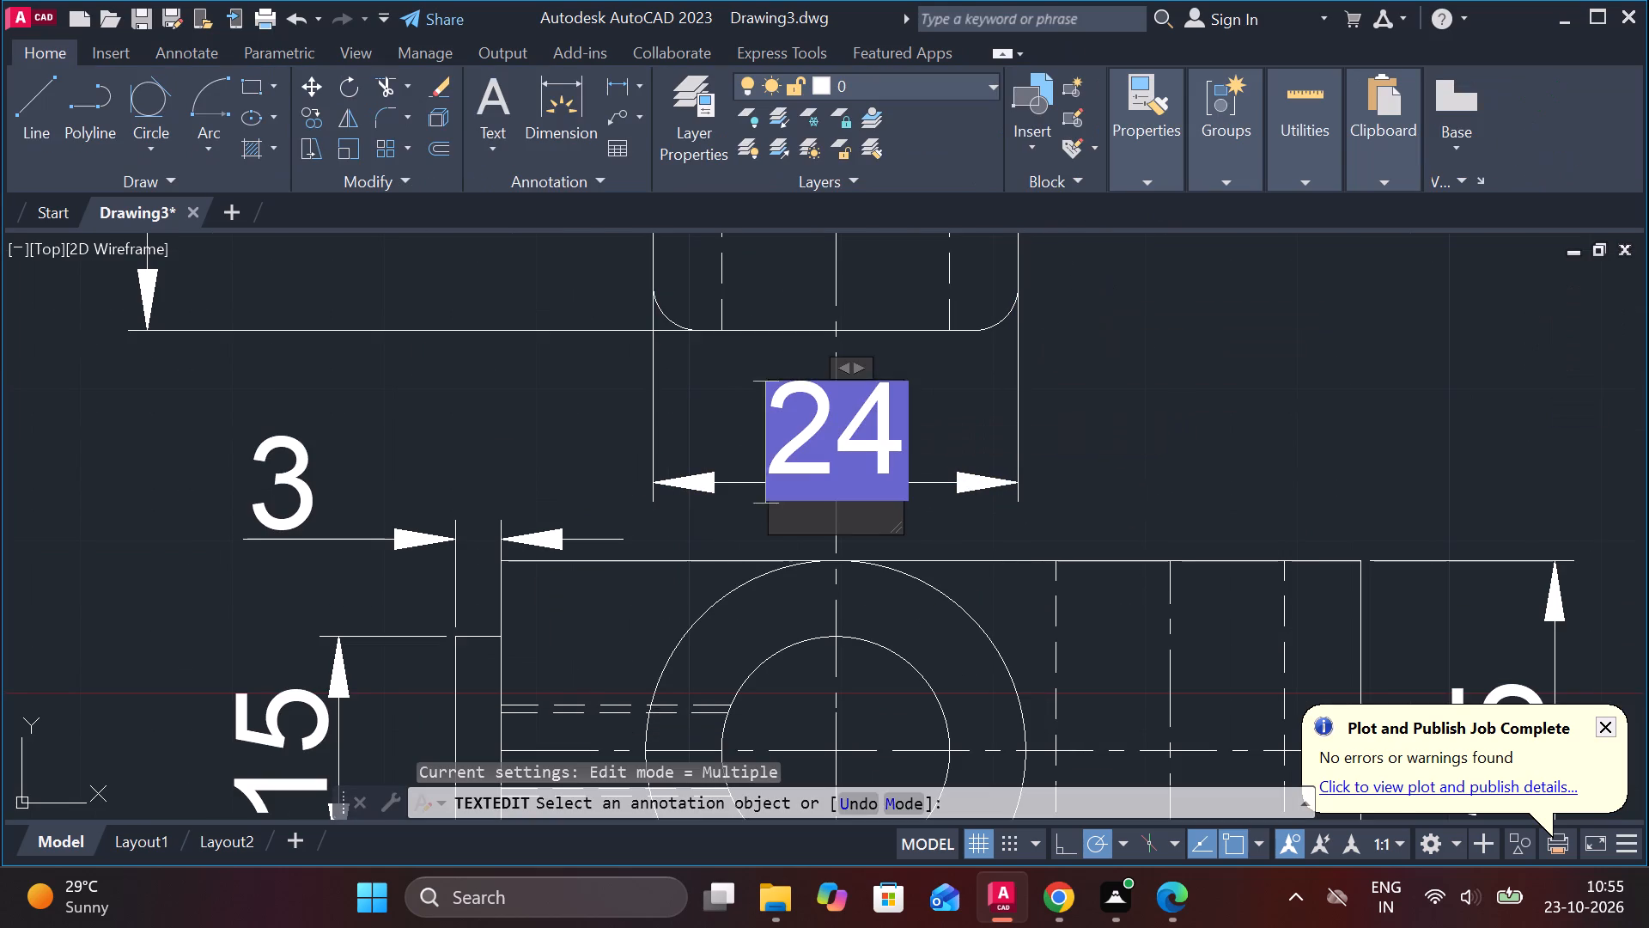
pyautogui.click(1110, 162)
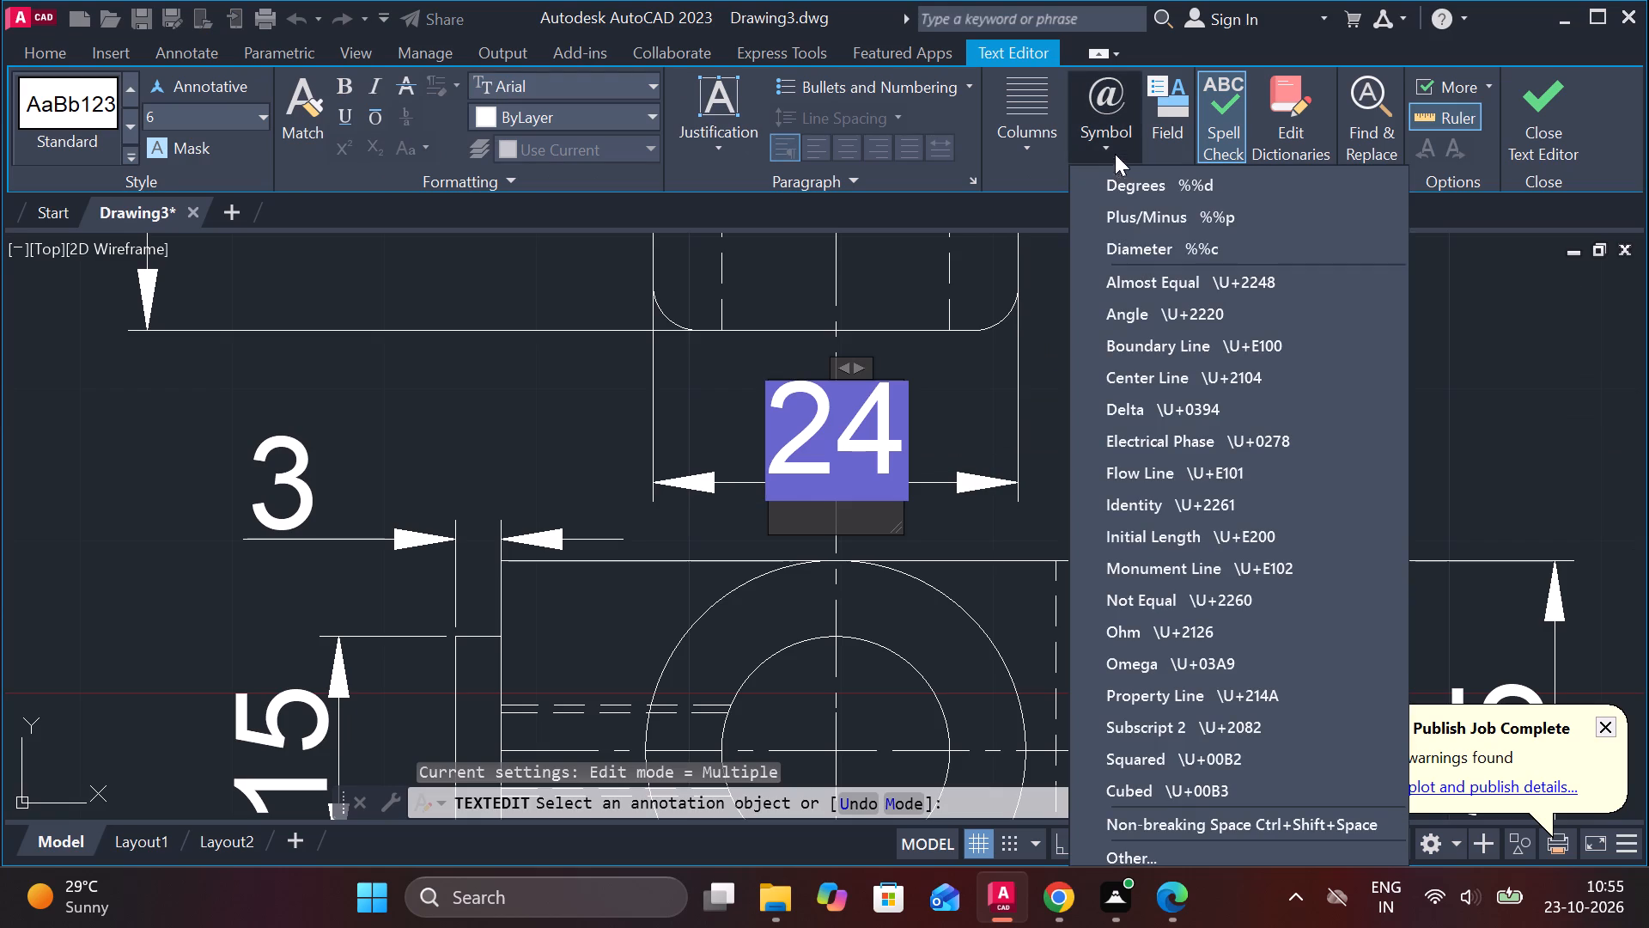
pyautogui.click(1164, 250)
pyautogui.click(1510, 110)
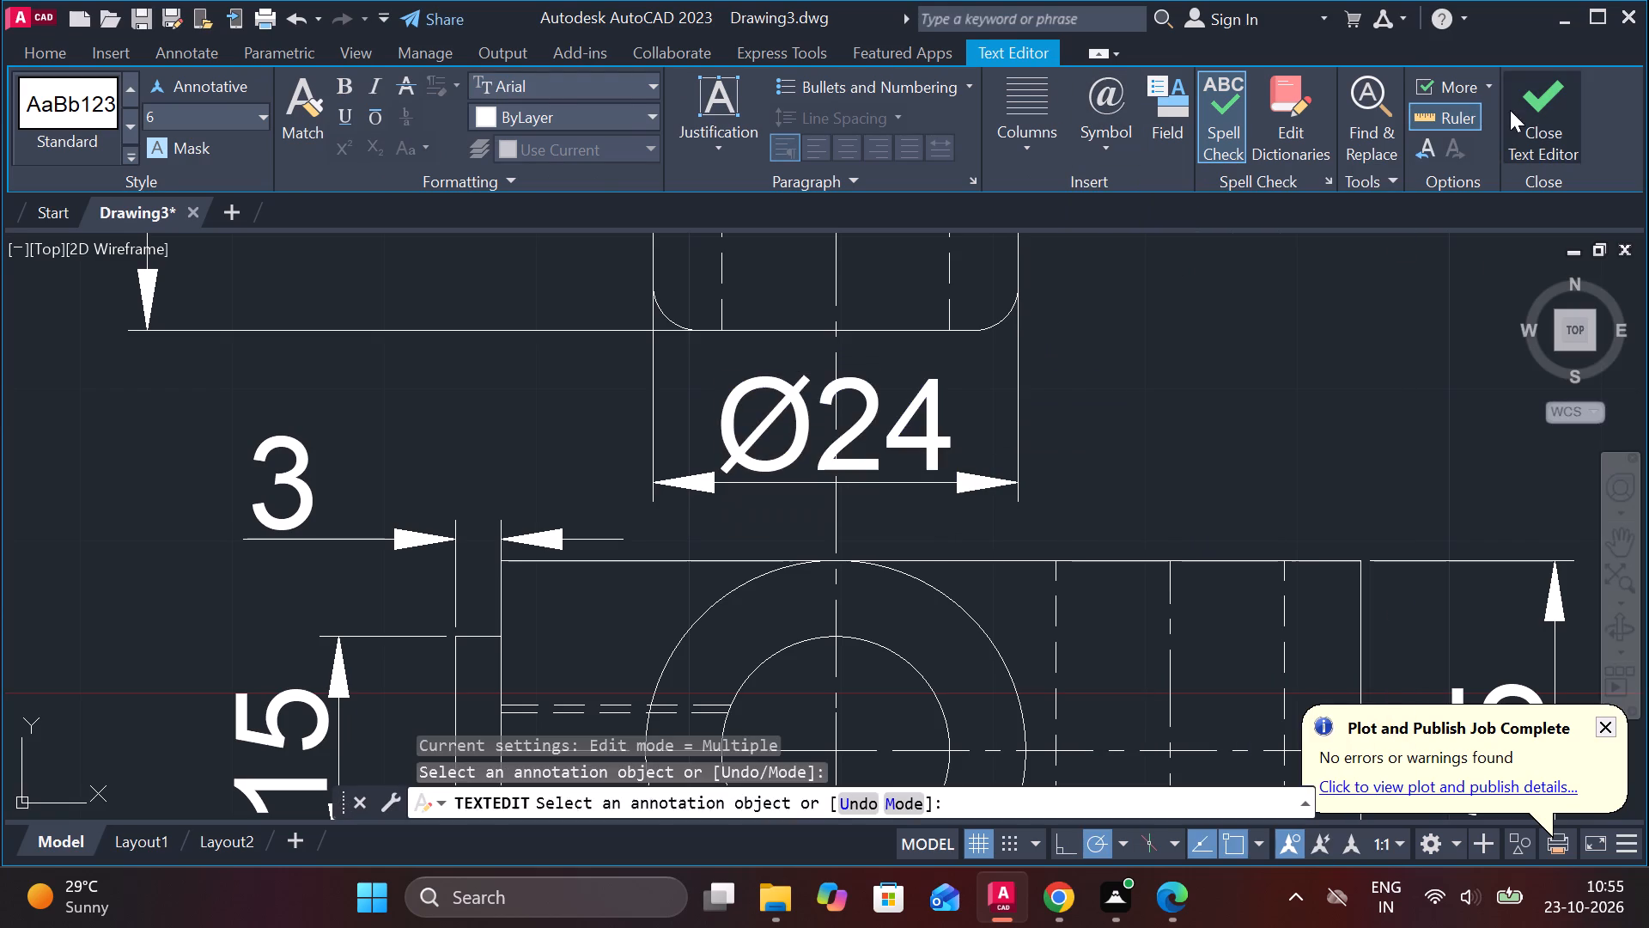
pyautogui.scroll(-2, 1114, 448)
pyautogui.moveTo(1358, 524); pyautogui.dragTo(1280, 524, button='middle')
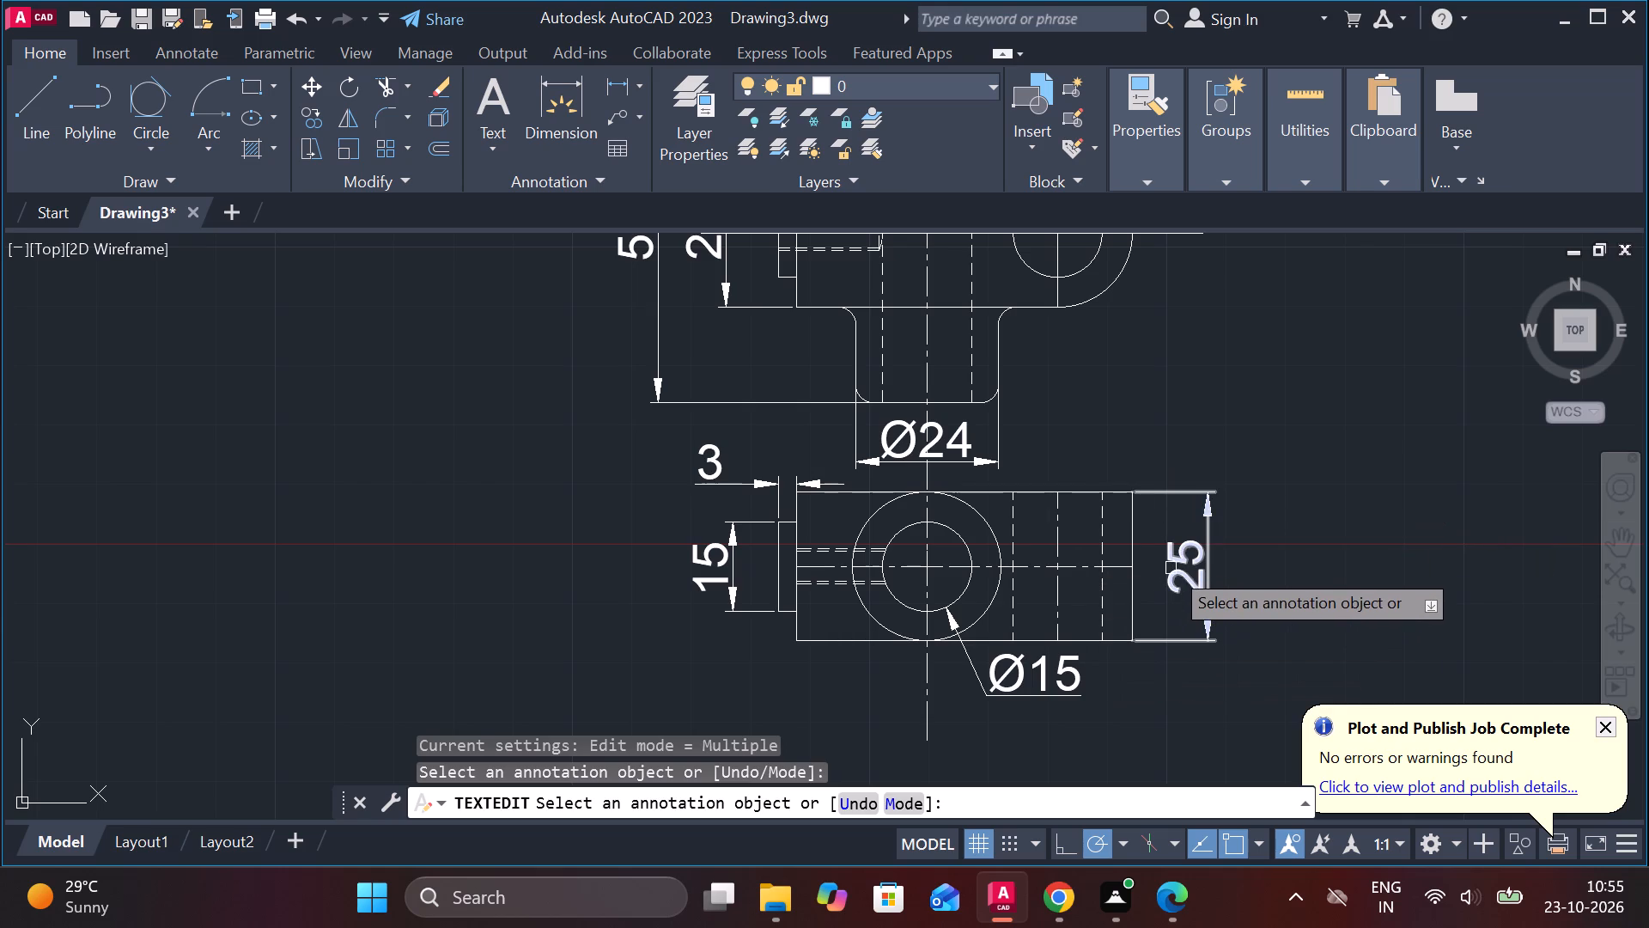
pyautogui.scroll(-2, 1159, 592)
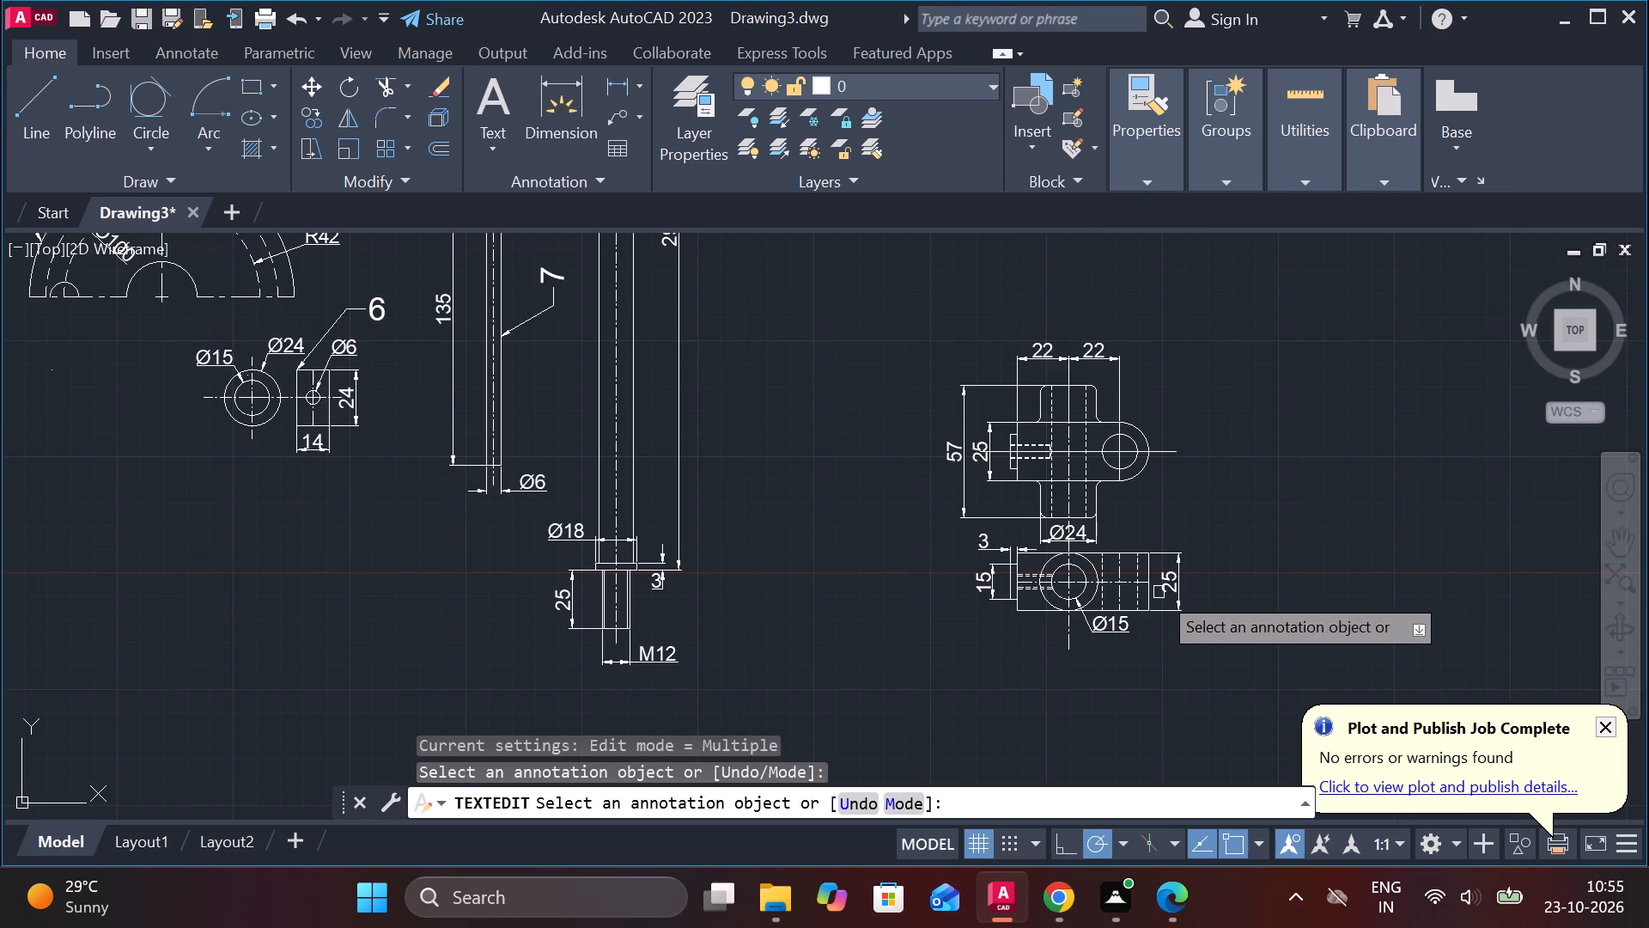
pyautogui.press('Escape')
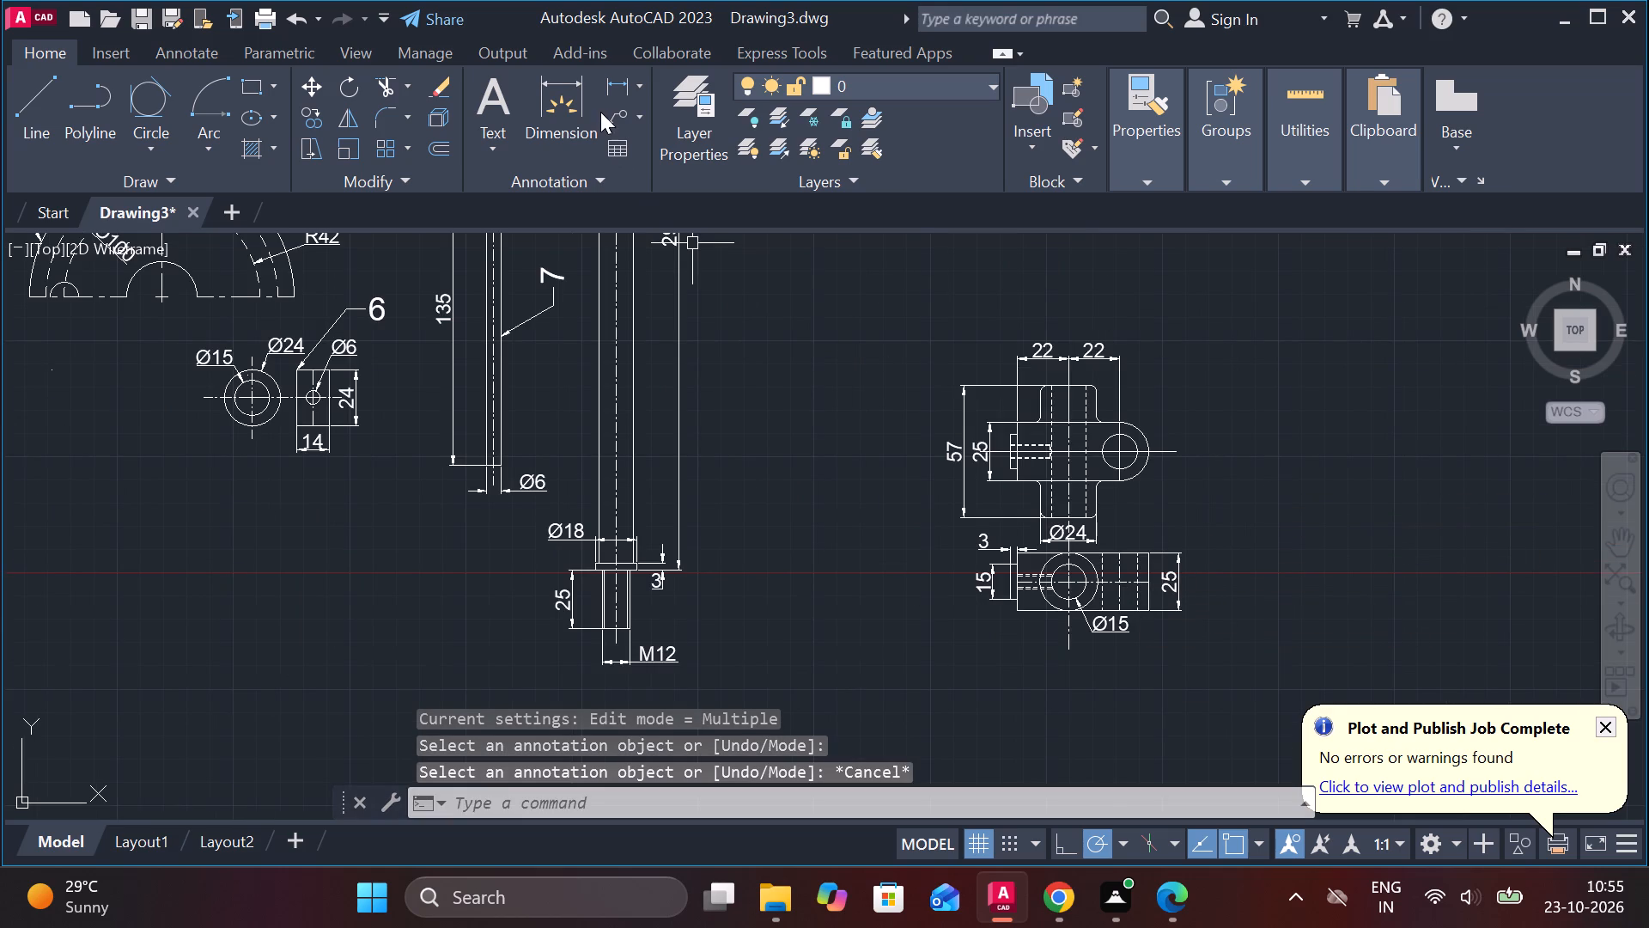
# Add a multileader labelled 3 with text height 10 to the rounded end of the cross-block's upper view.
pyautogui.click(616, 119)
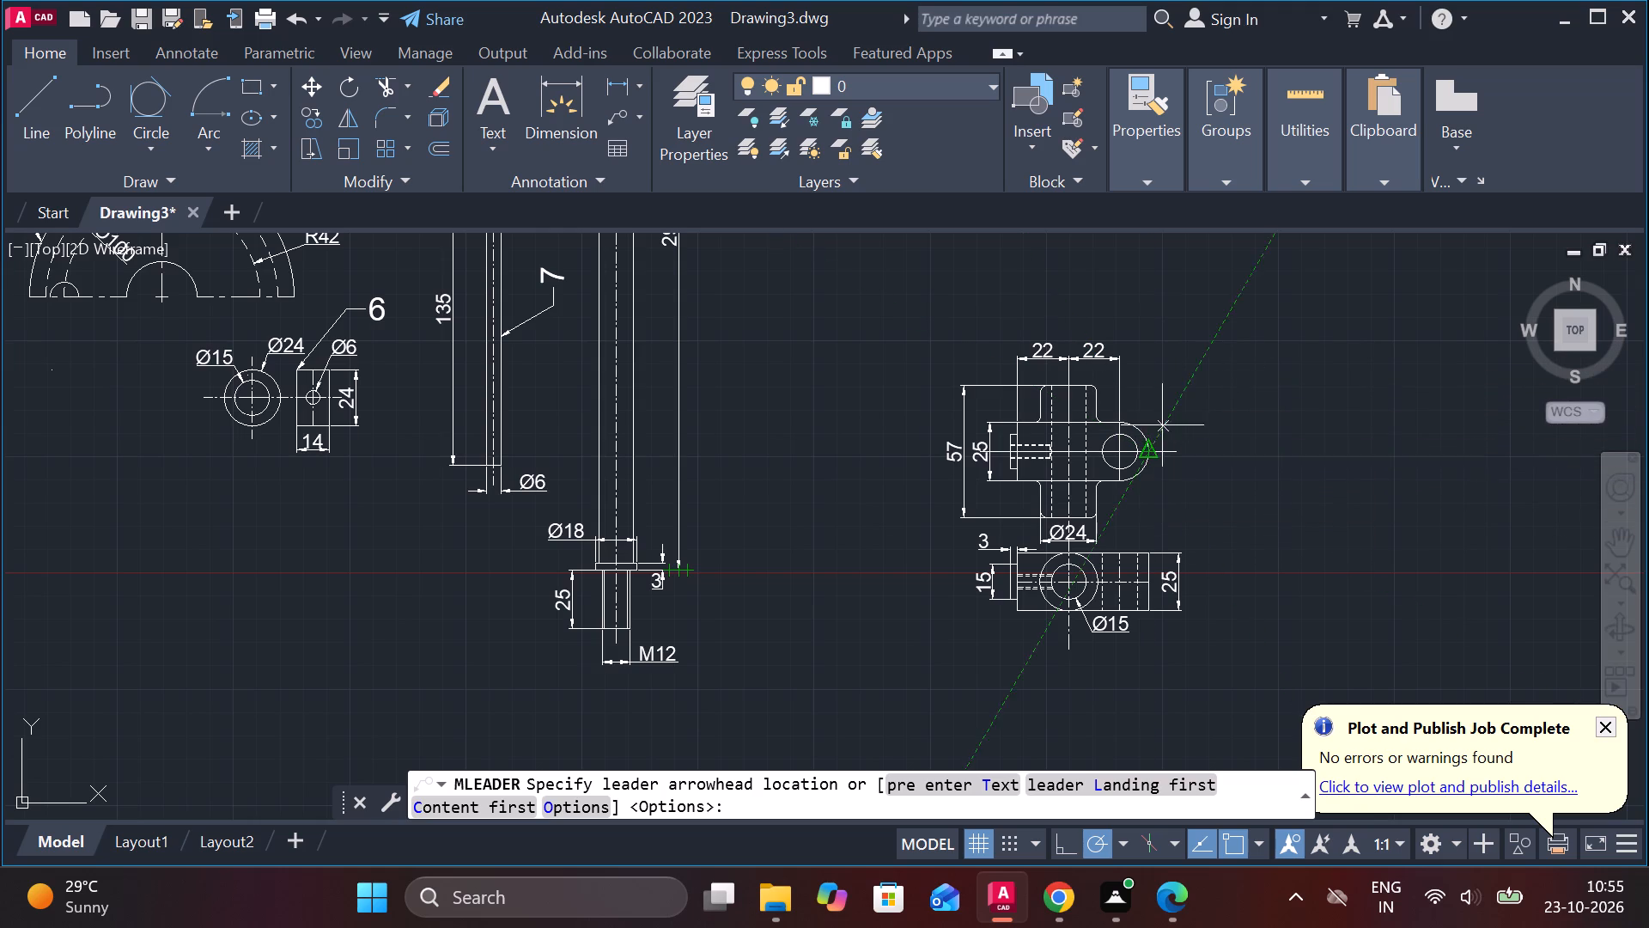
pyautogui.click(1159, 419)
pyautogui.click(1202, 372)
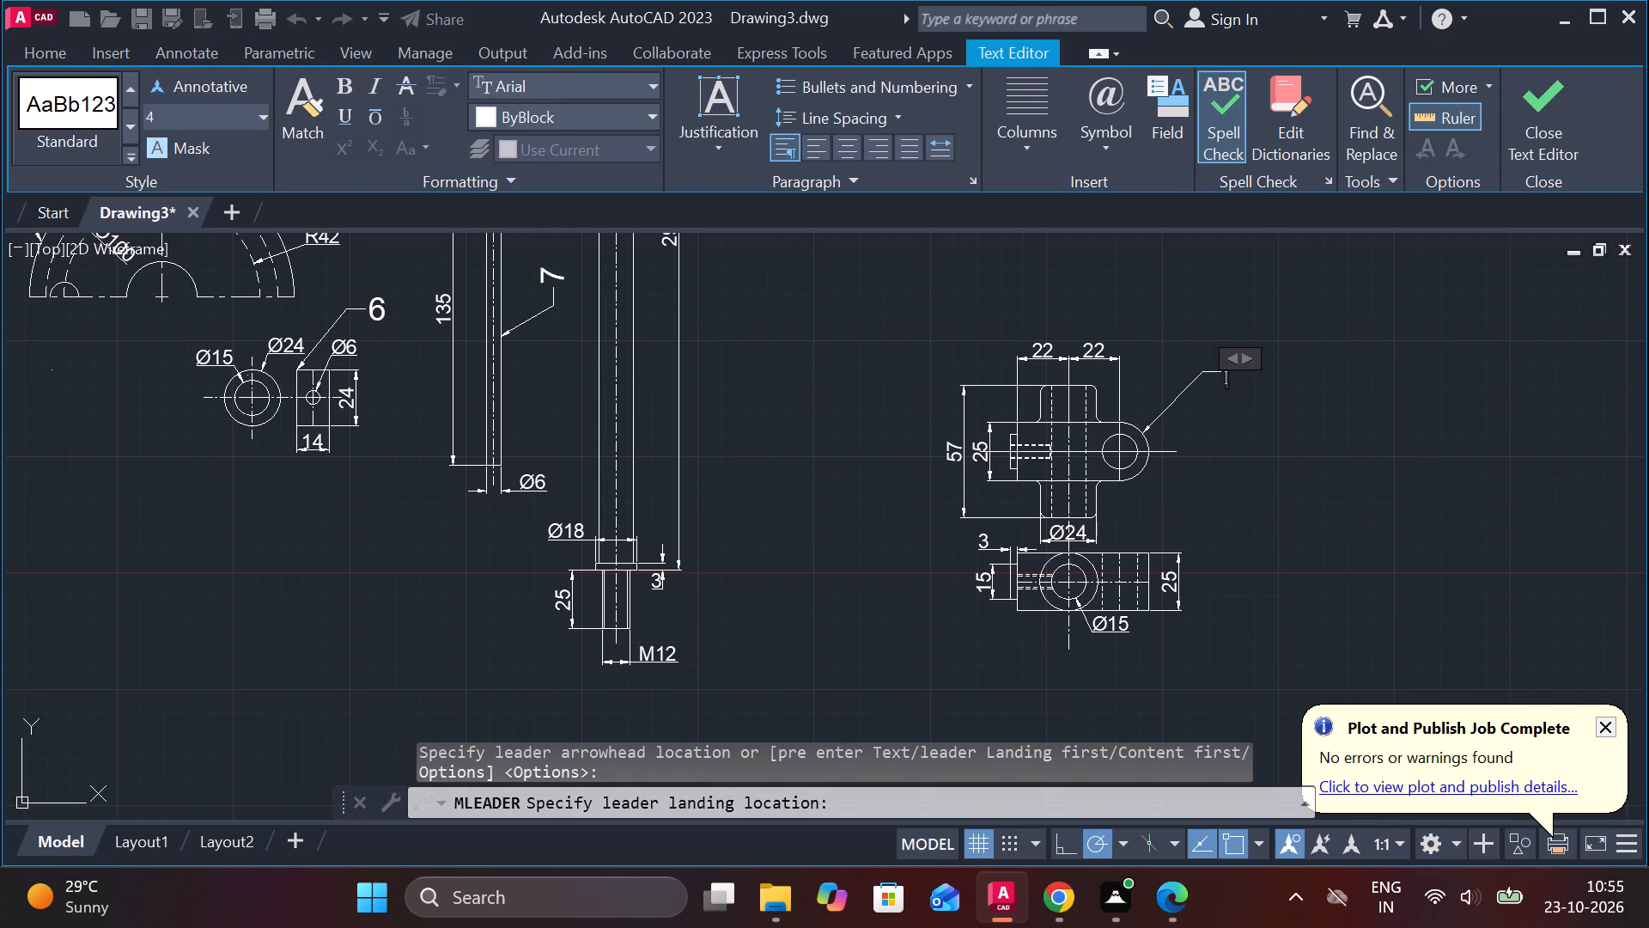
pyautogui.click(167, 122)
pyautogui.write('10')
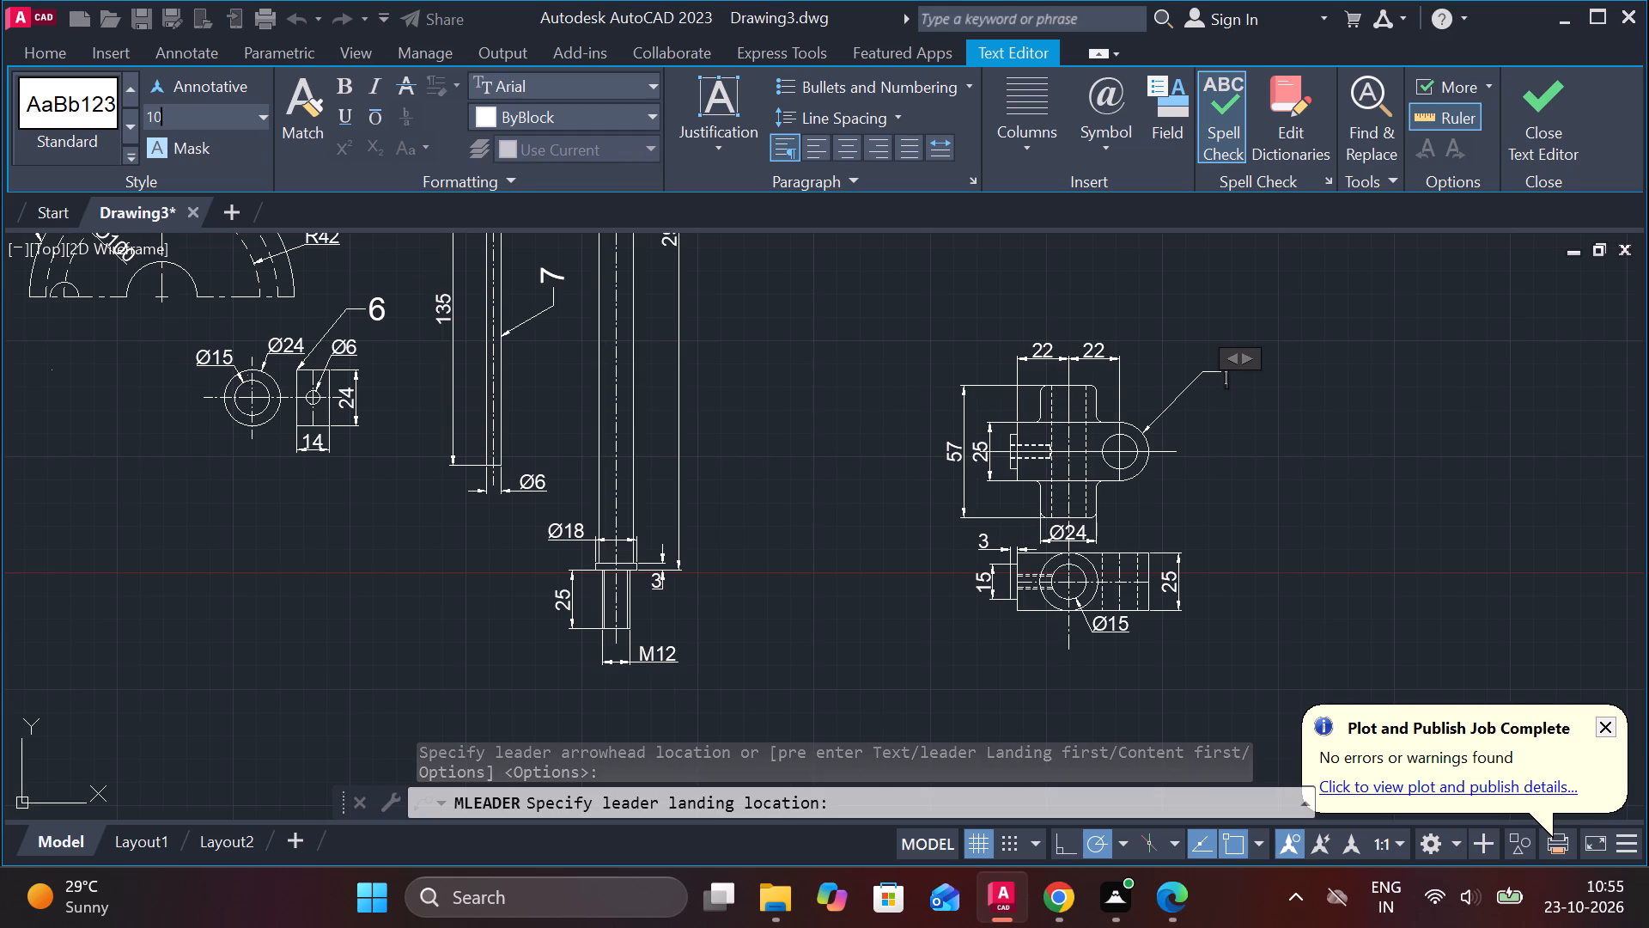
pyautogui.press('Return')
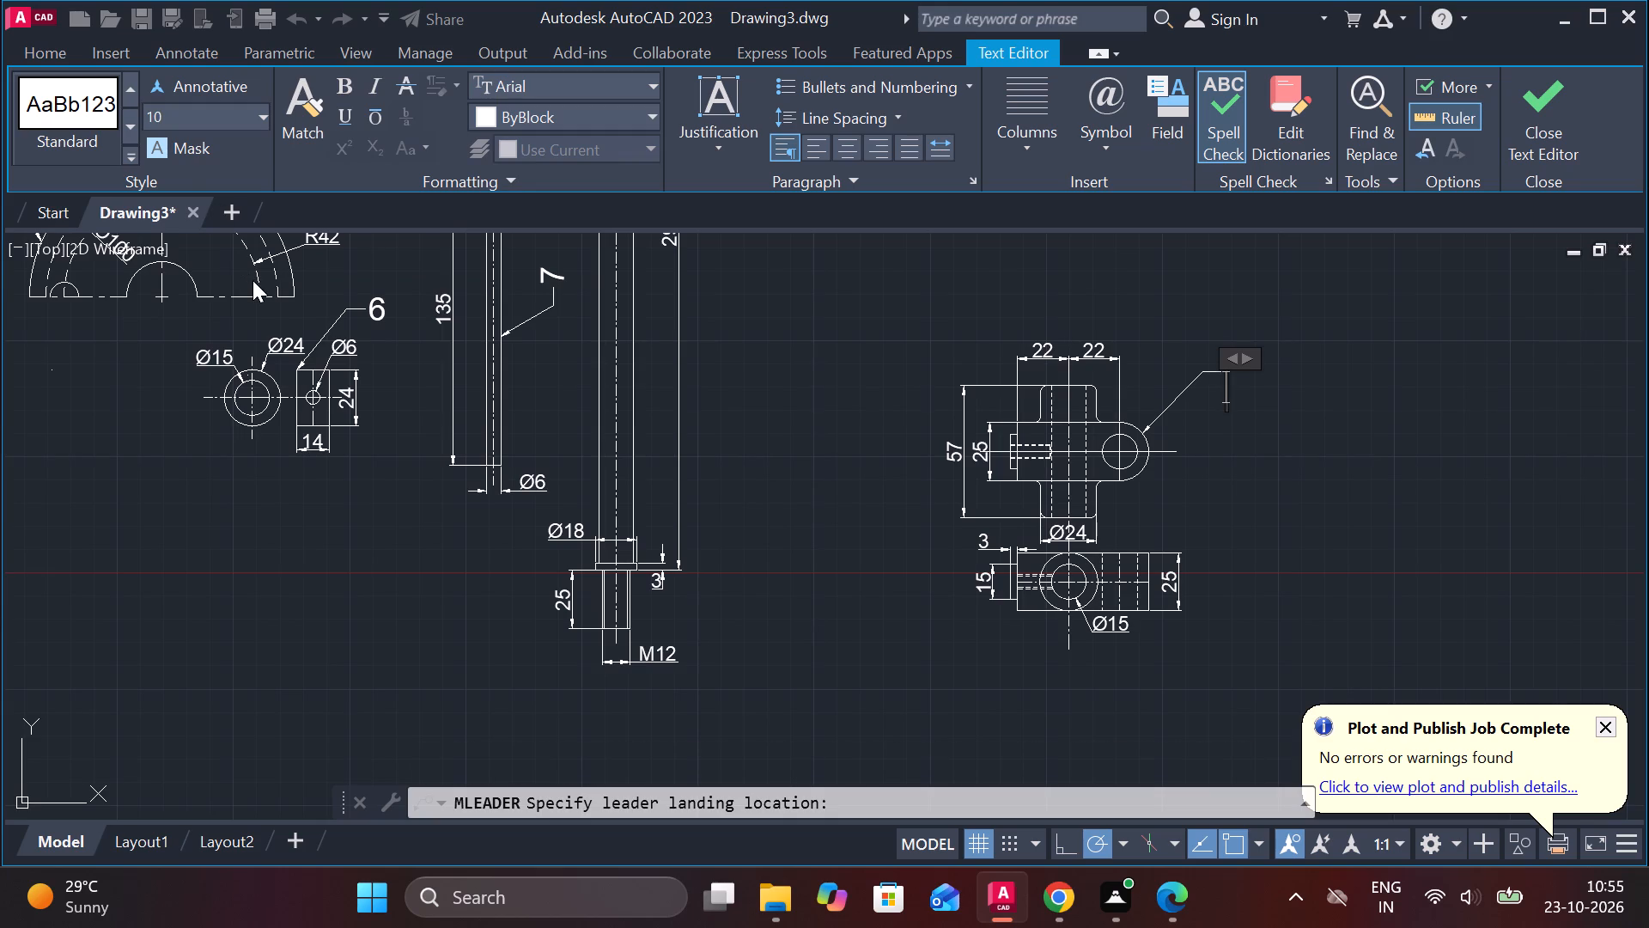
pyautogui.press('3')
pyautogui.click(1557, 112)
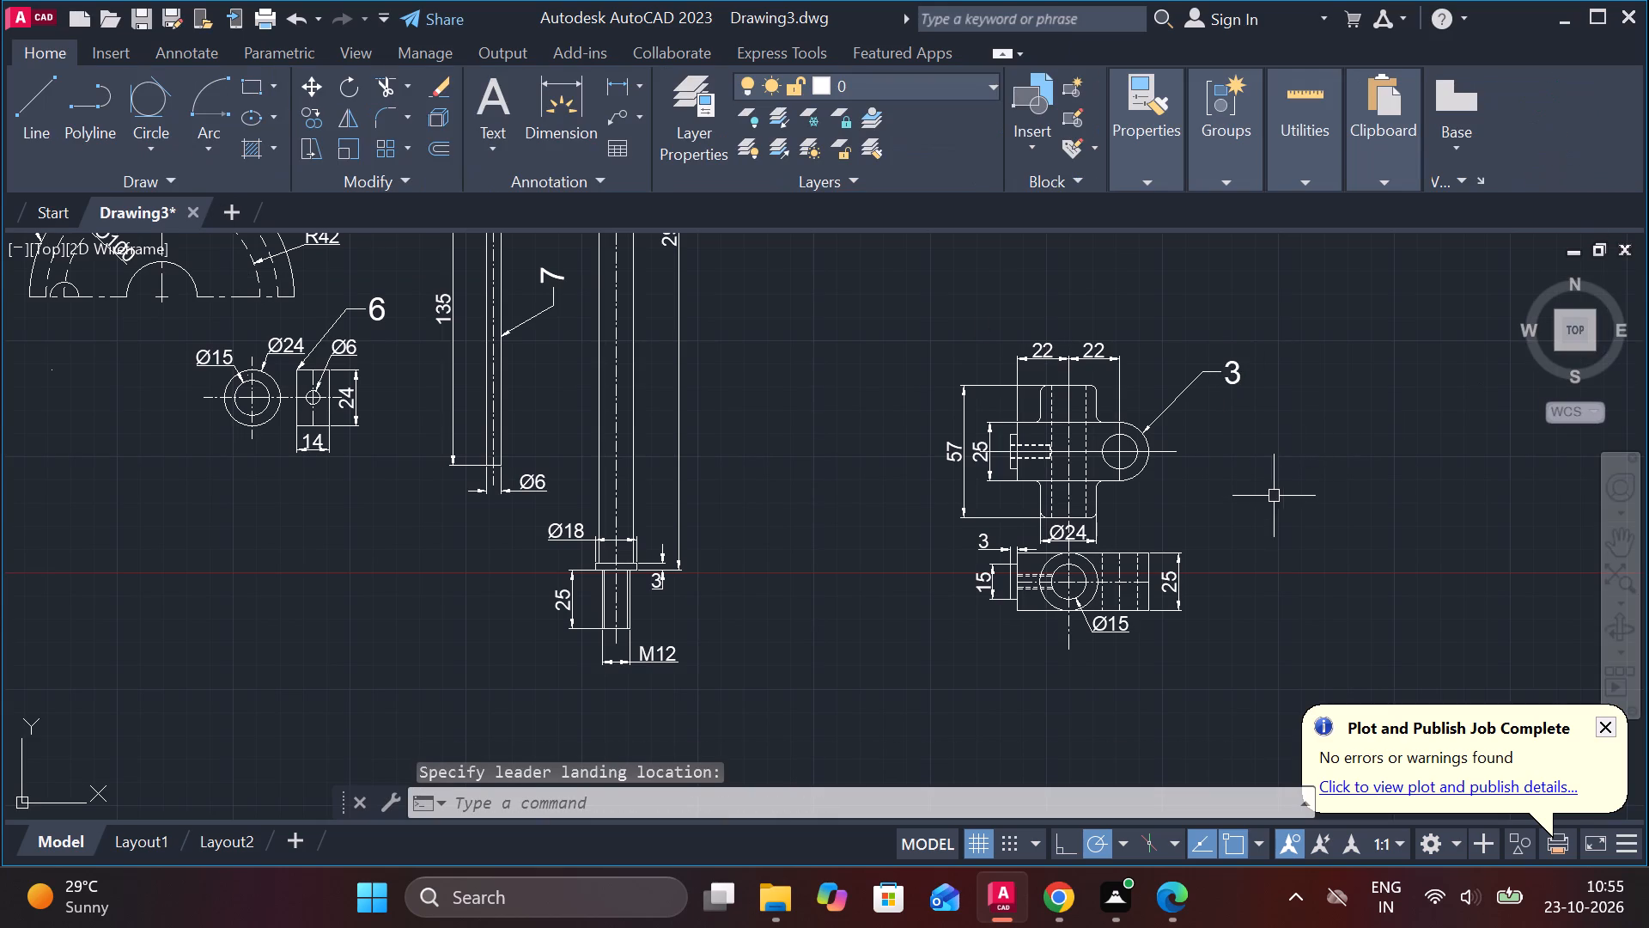
# Move both cross-block views with their dimensions and part number to below part 1's half-circle view, beside part 6.
pyautogui.click(860, 296)
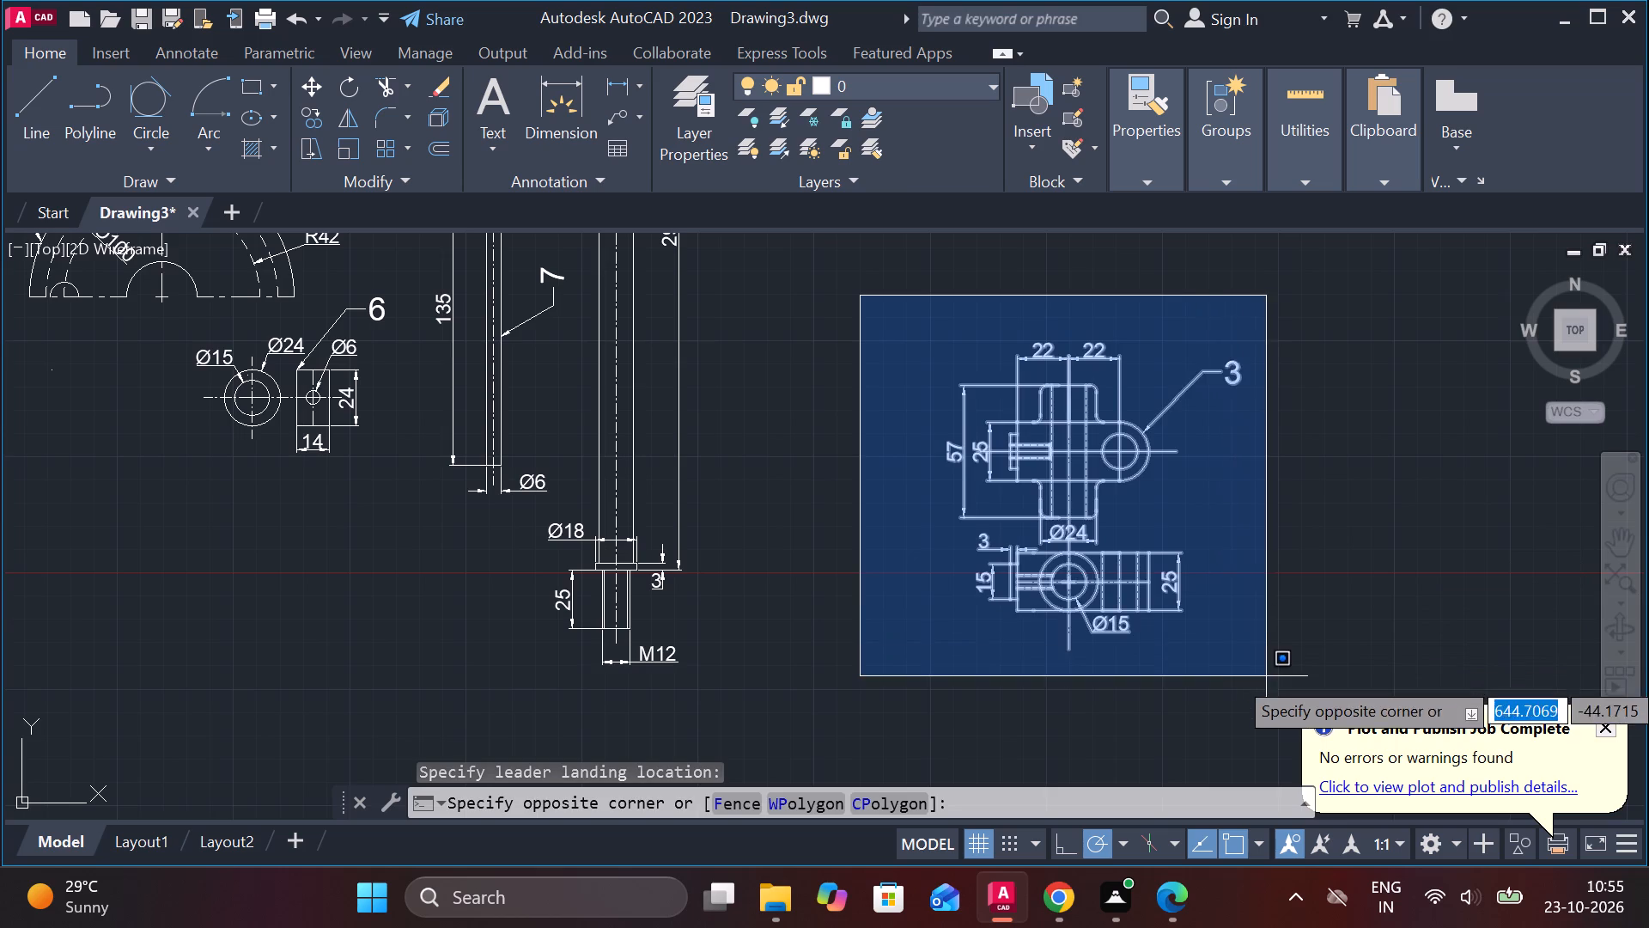
pyautogui.click(1266, 676)
pyautogui.press('m')
pyautogui.press('Return')
pyautogui.click(1261, 657)
pyautogui.scroll(-1, 1259, 649)
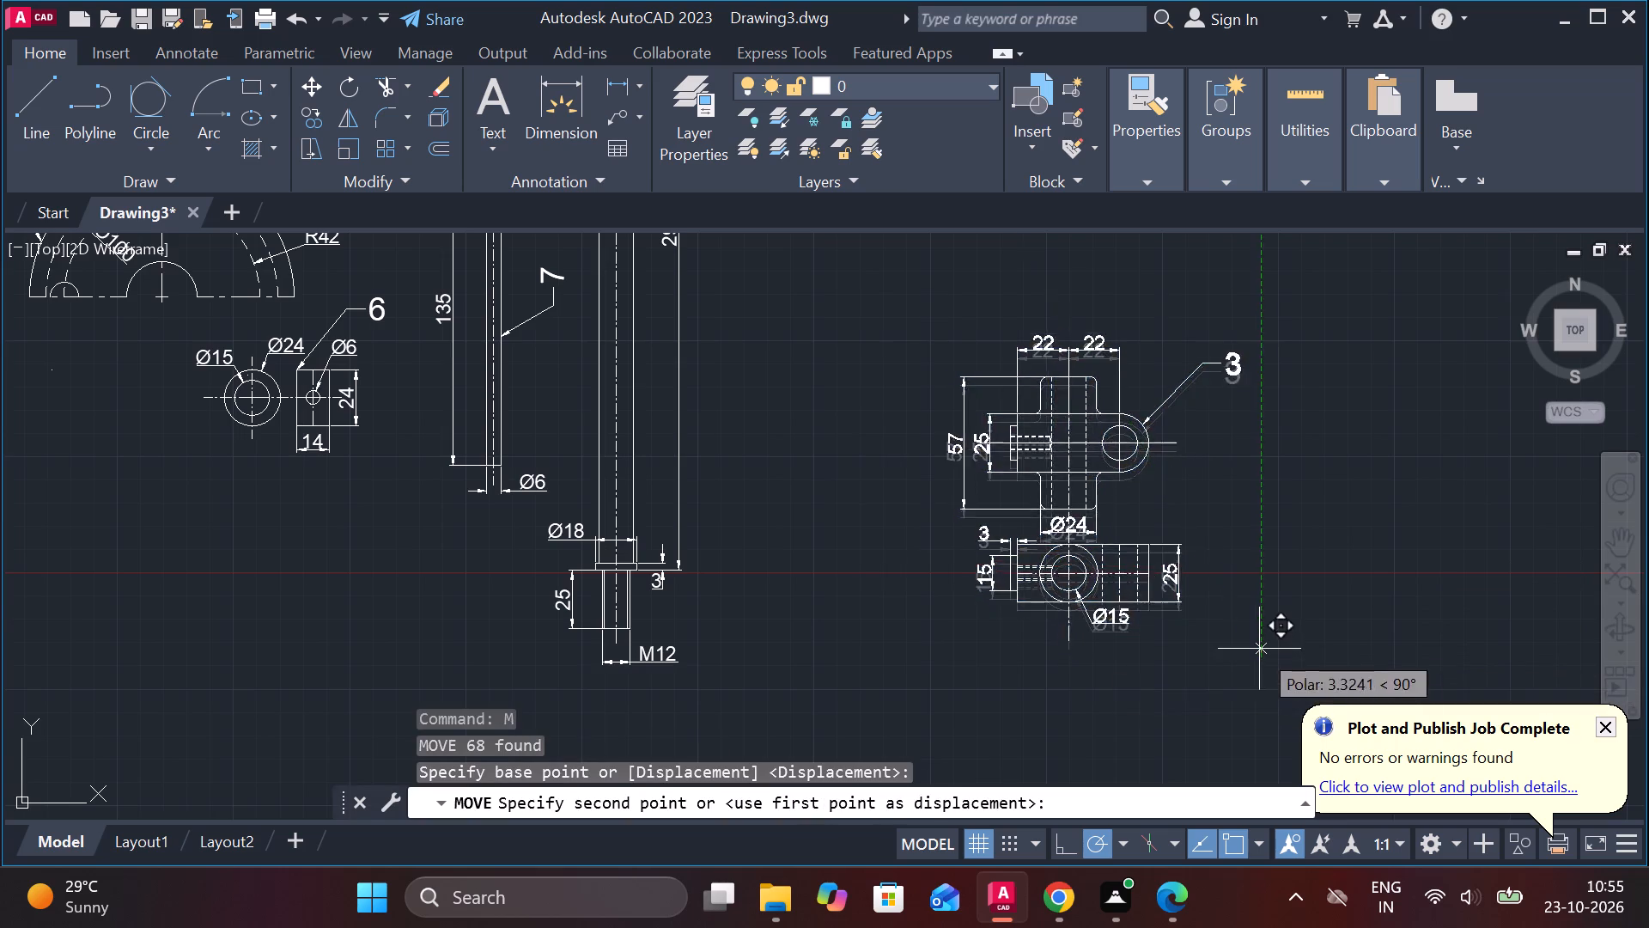
pyautogui.scroll(-1, 1259, 649)
pyautogui.scroll(2, 895, 671)
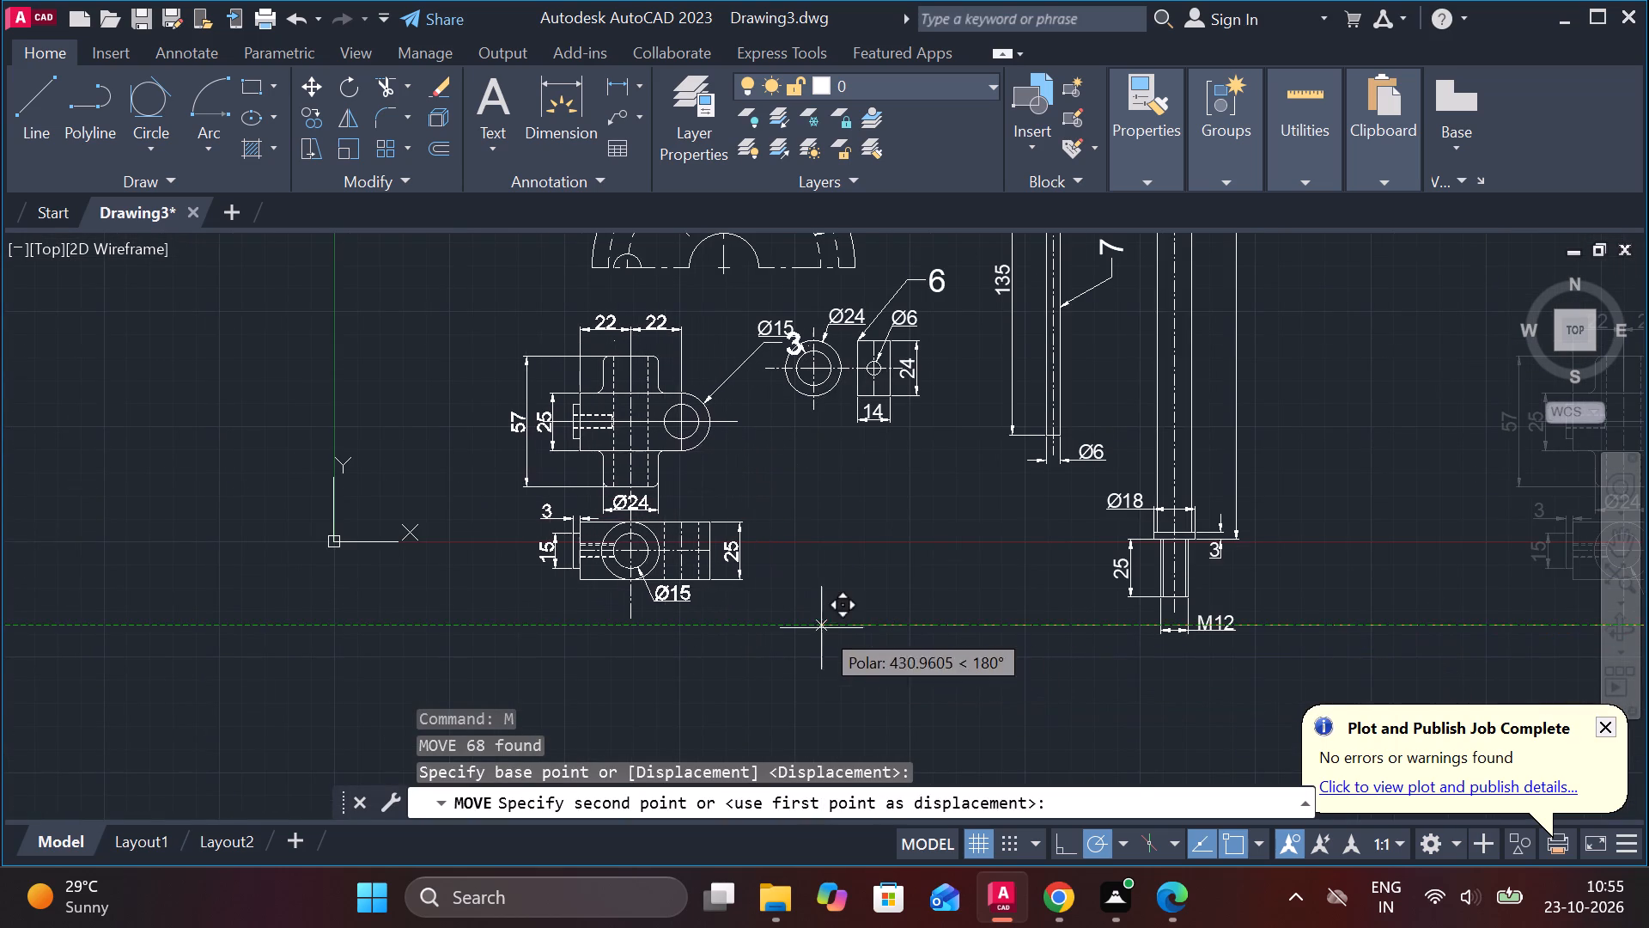
pyautogui.moveTo(1057, 728); pyautogui.dragTo(1038, 652, button='middle')
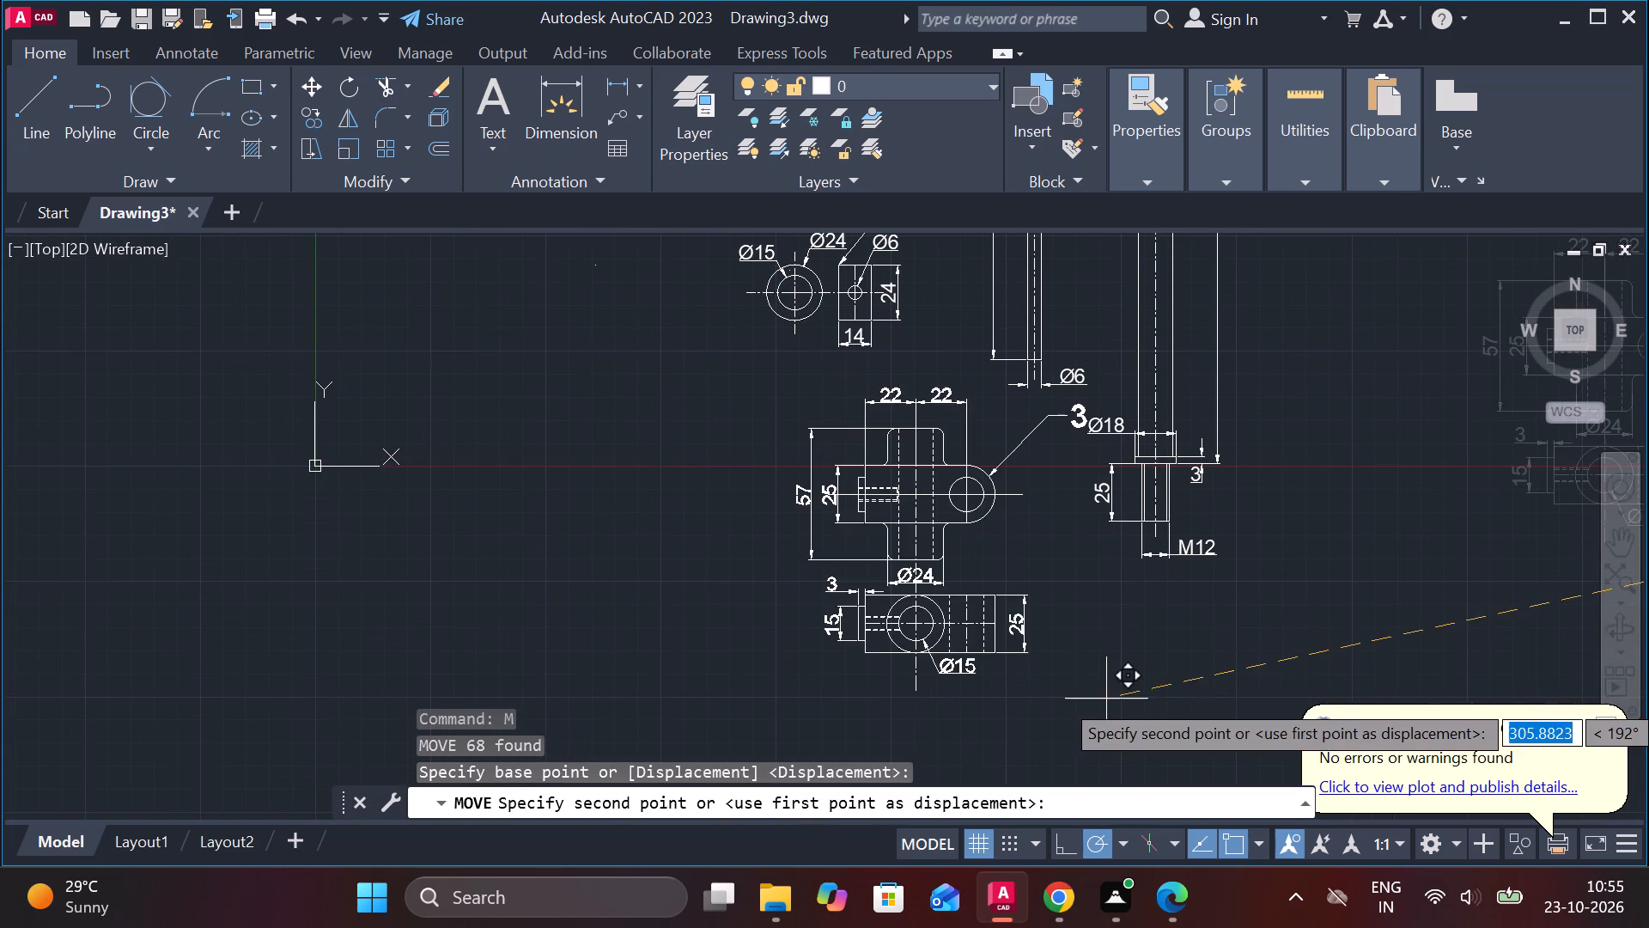
pyautogui.scroll(-2, 1062, 677)
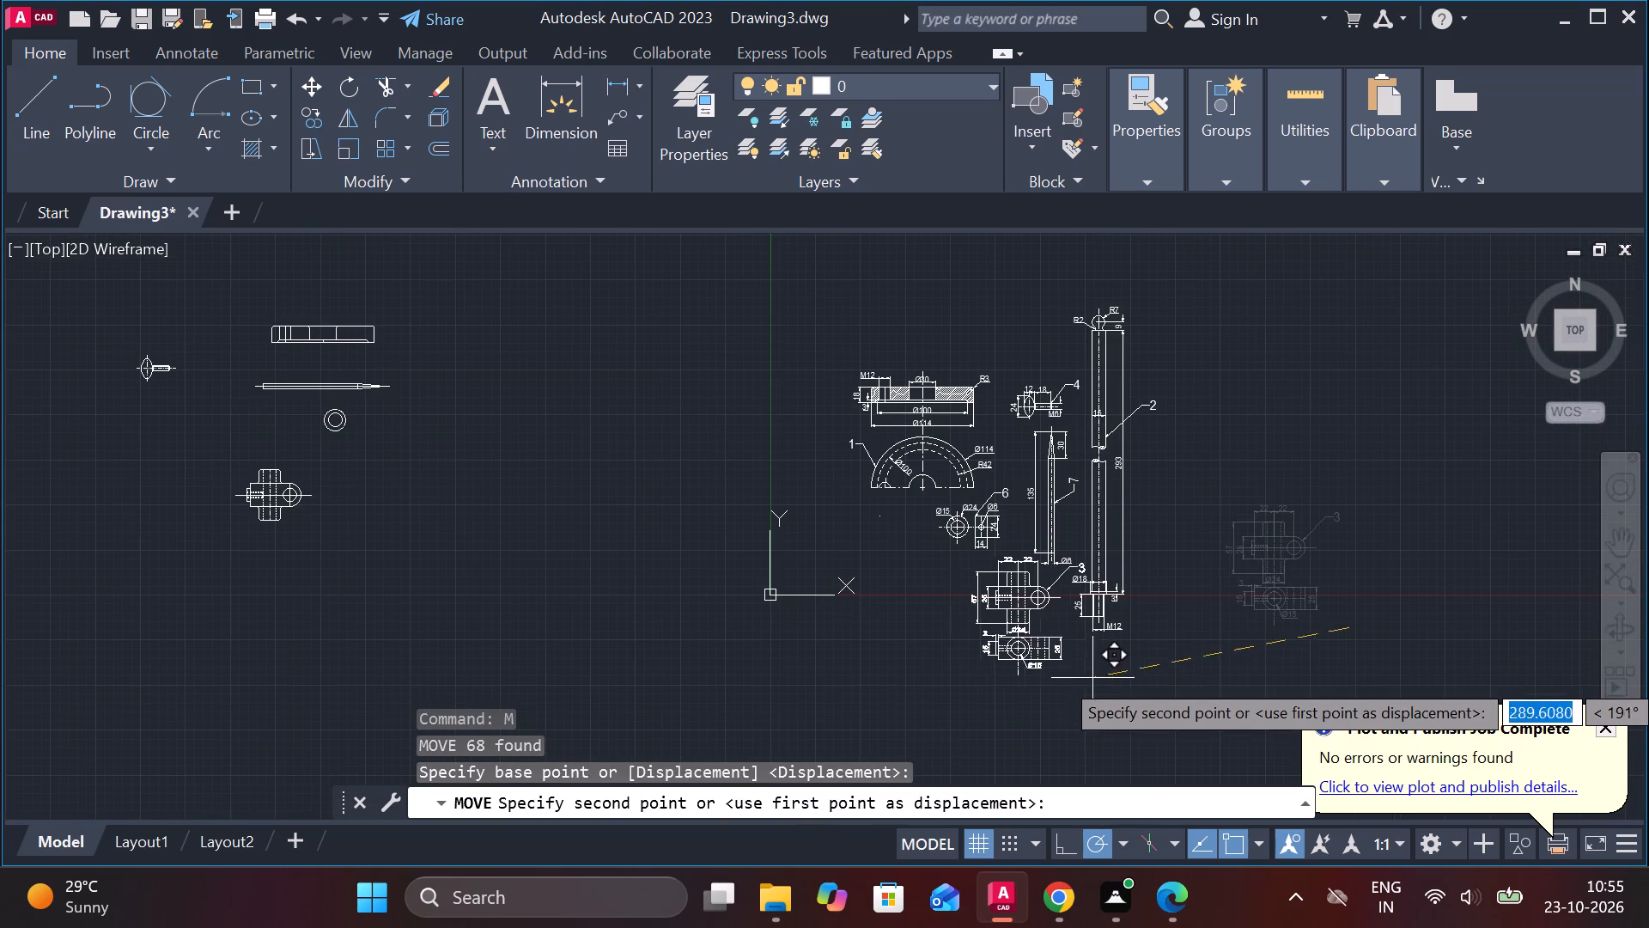
pyautogui.scroll(2, 1303, 464)
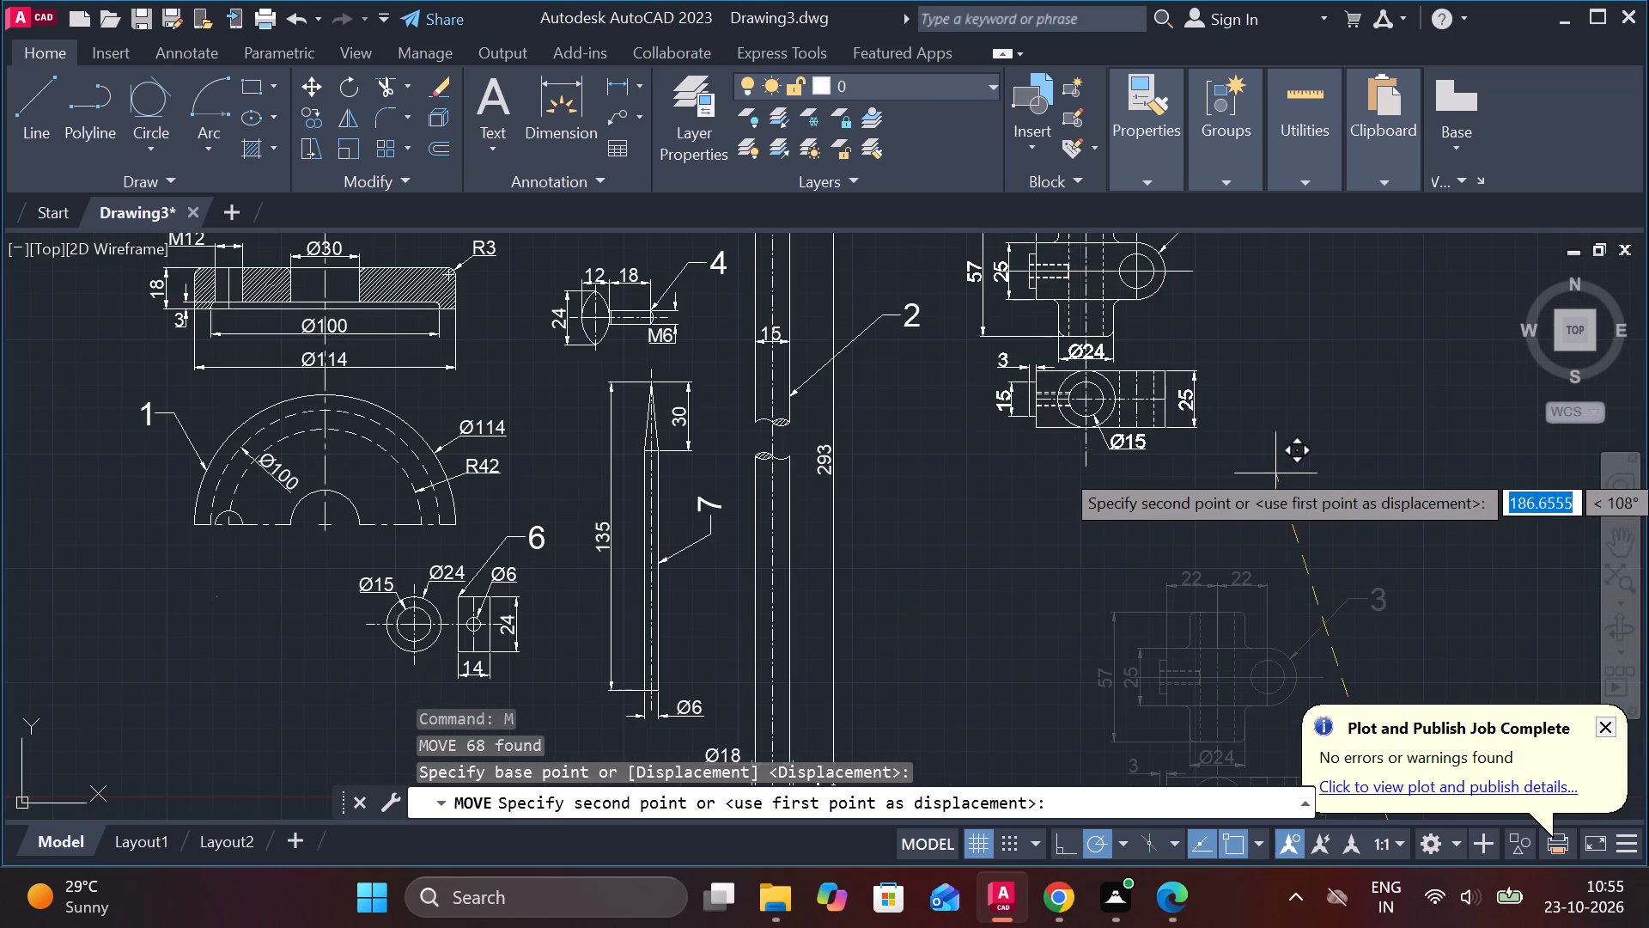
pyautogui.scroll(-1, 1218, 628)
pyautogui.moveTo(1234, 649); pyautogui.dragTo(1300, 570, button='middle')
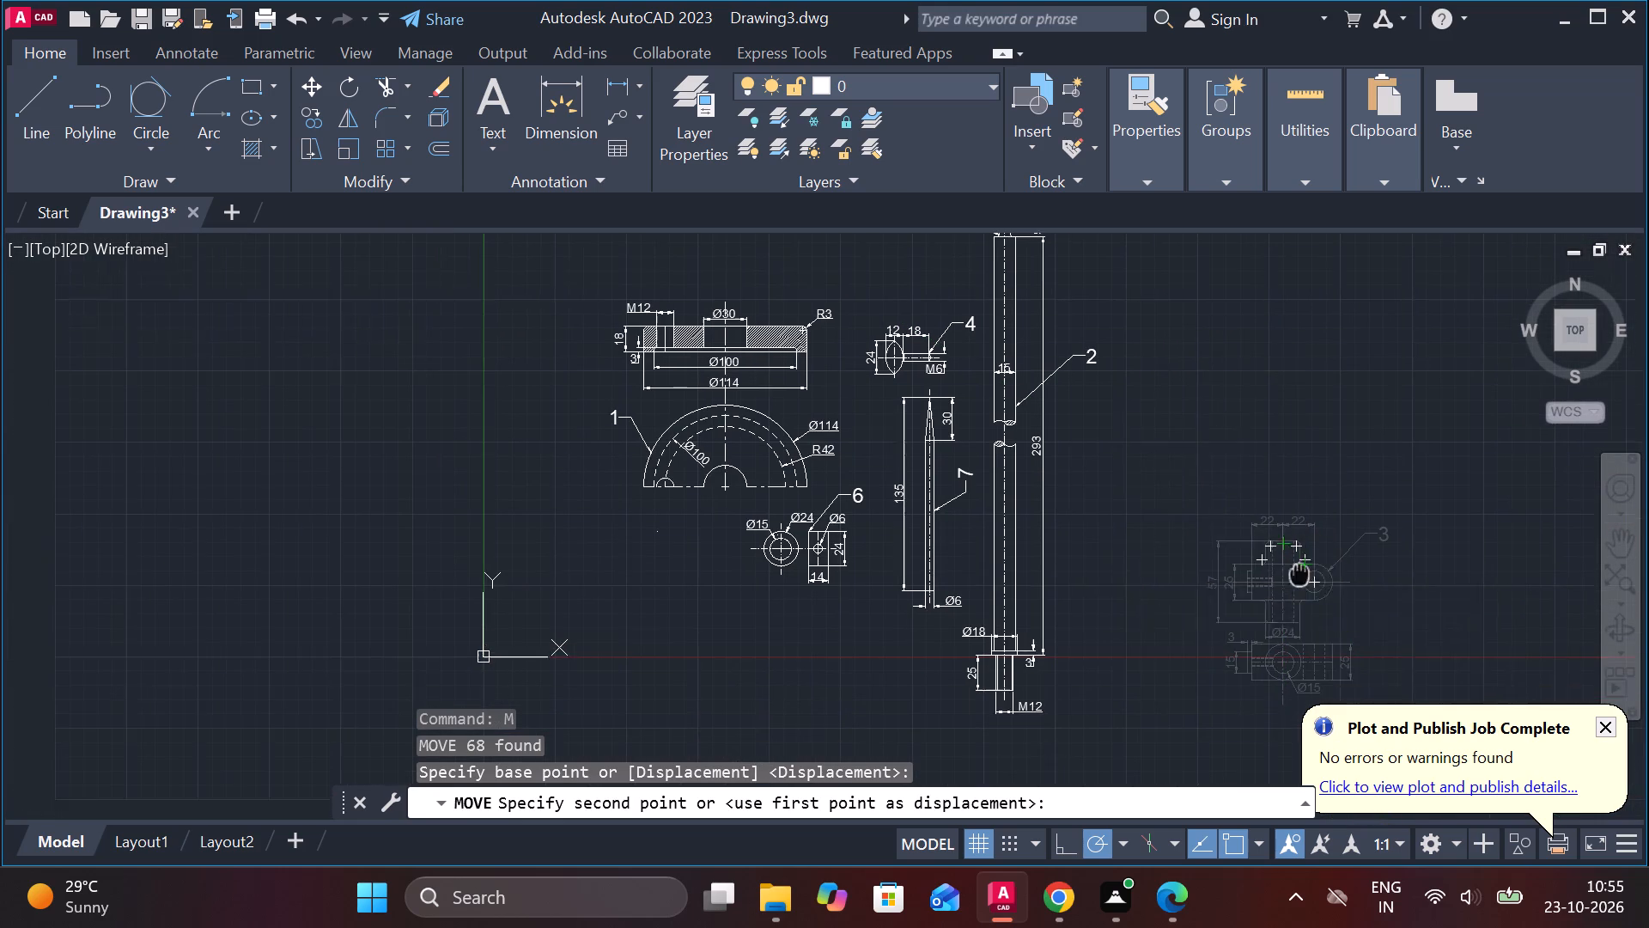
pyautogui.click(812, 695)
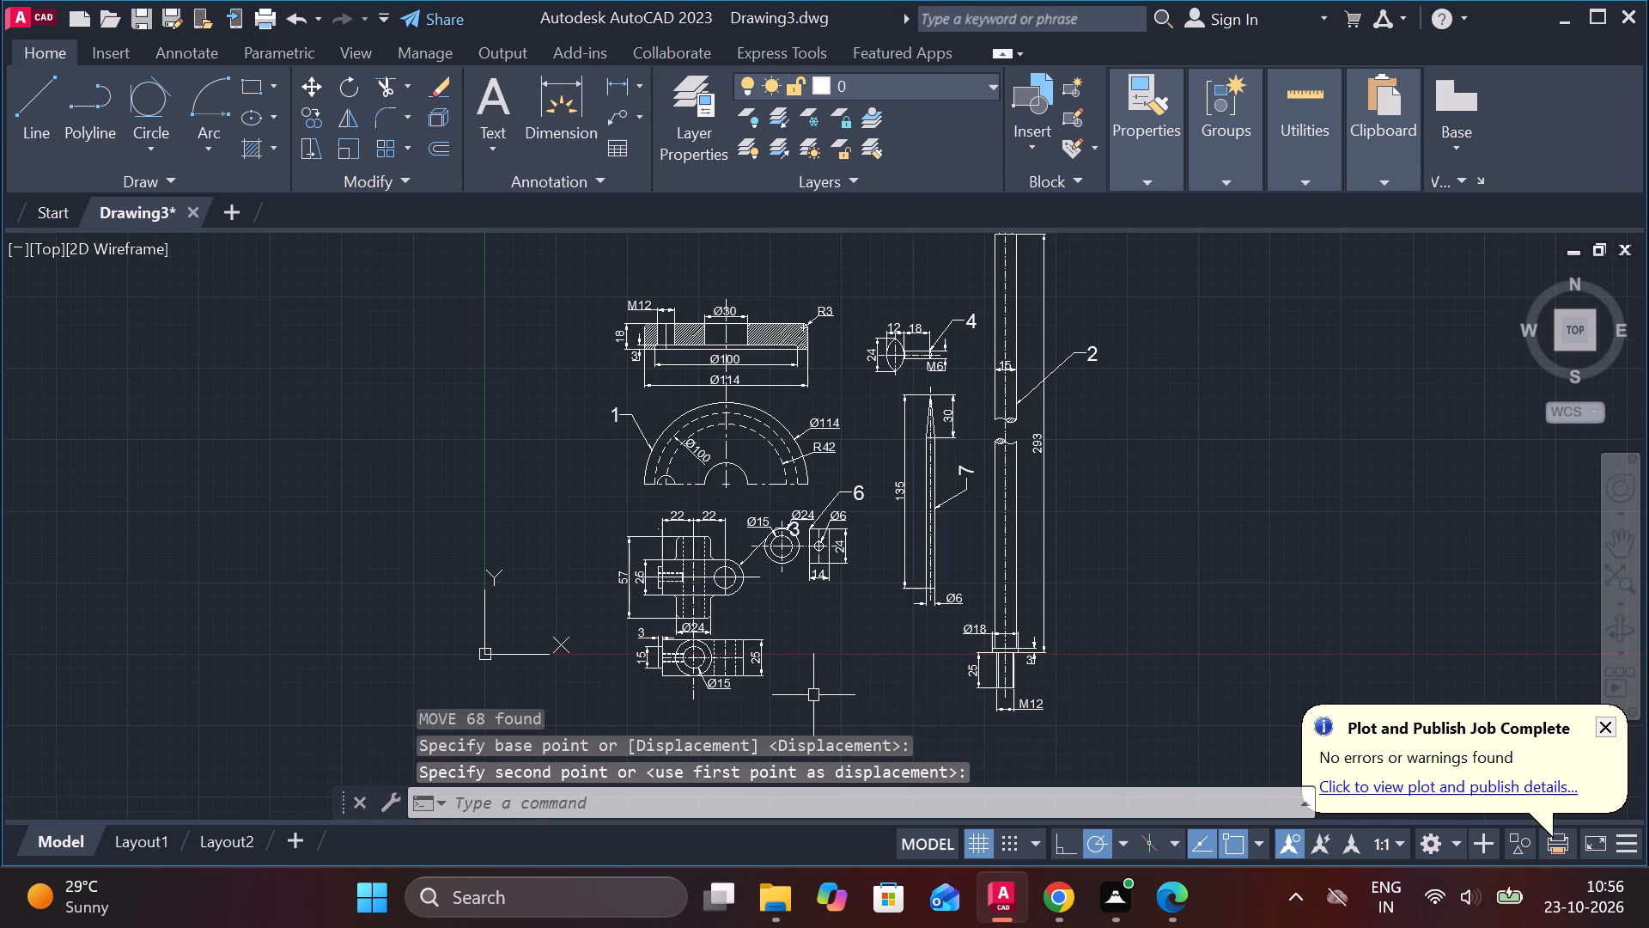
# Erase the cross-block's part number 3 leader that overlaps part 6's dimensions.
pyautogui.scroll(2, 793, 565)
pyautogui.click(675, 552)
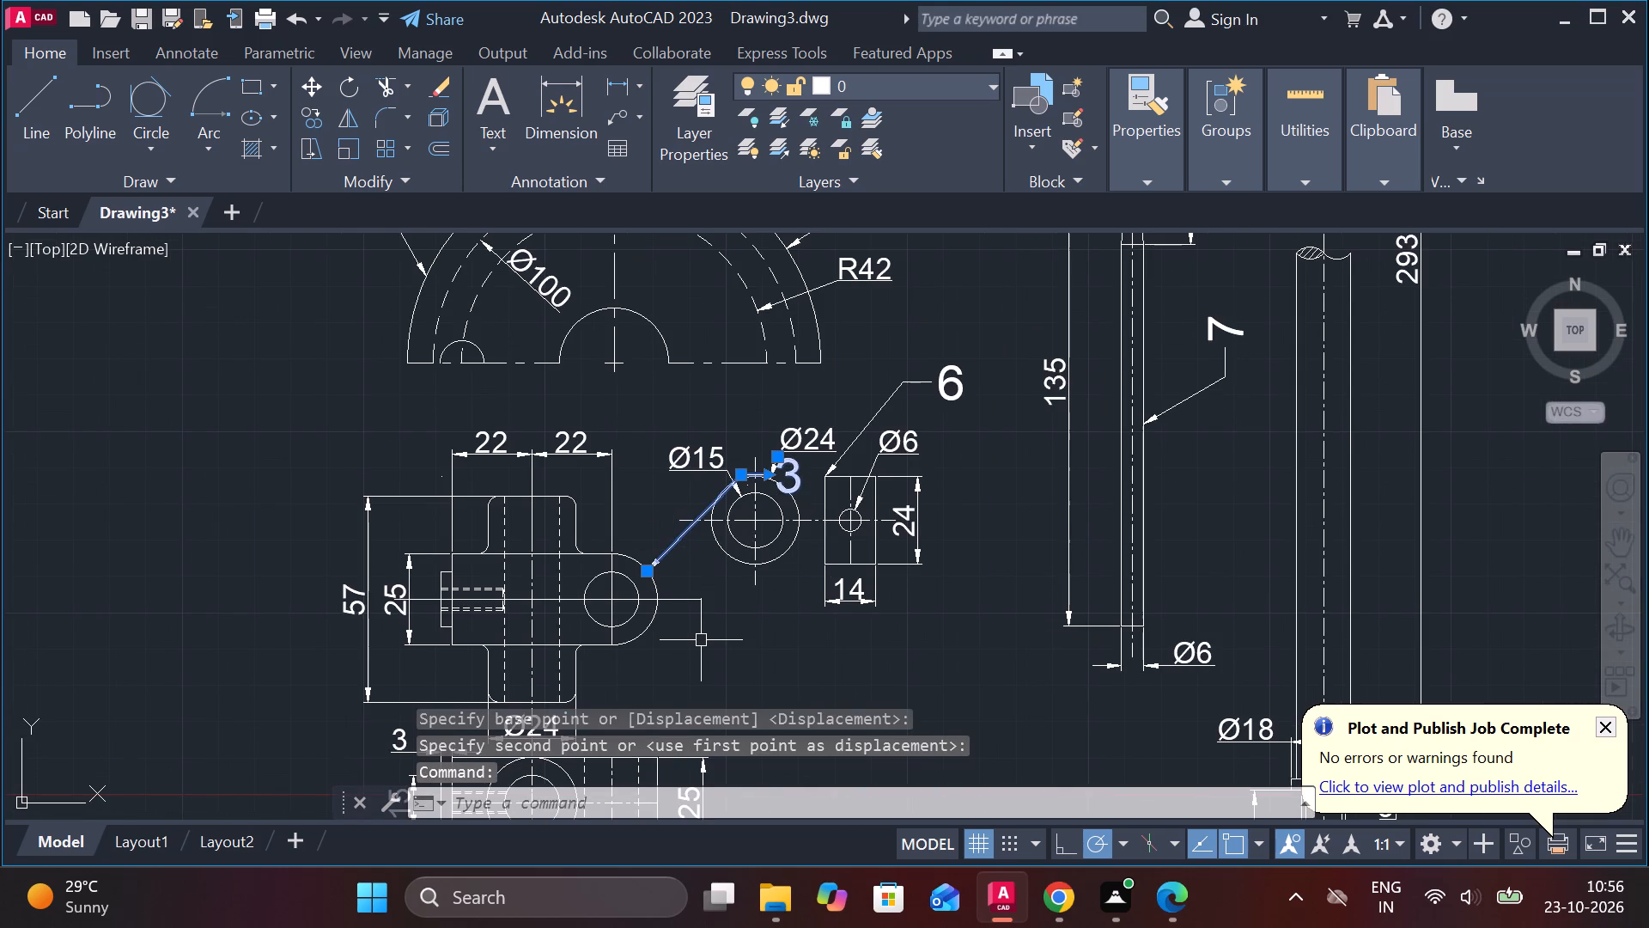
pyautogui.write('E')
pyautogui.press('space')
# Add a multileader labelled 3, text height 10, from the cross-block's upper-left body edge to a spot above the 57 dimension.
pyautogui.scroll(-1, 701, 640)
pyautogui.moveTo(702, 640); pyautogui.dragTo(823, 634, button='middle')
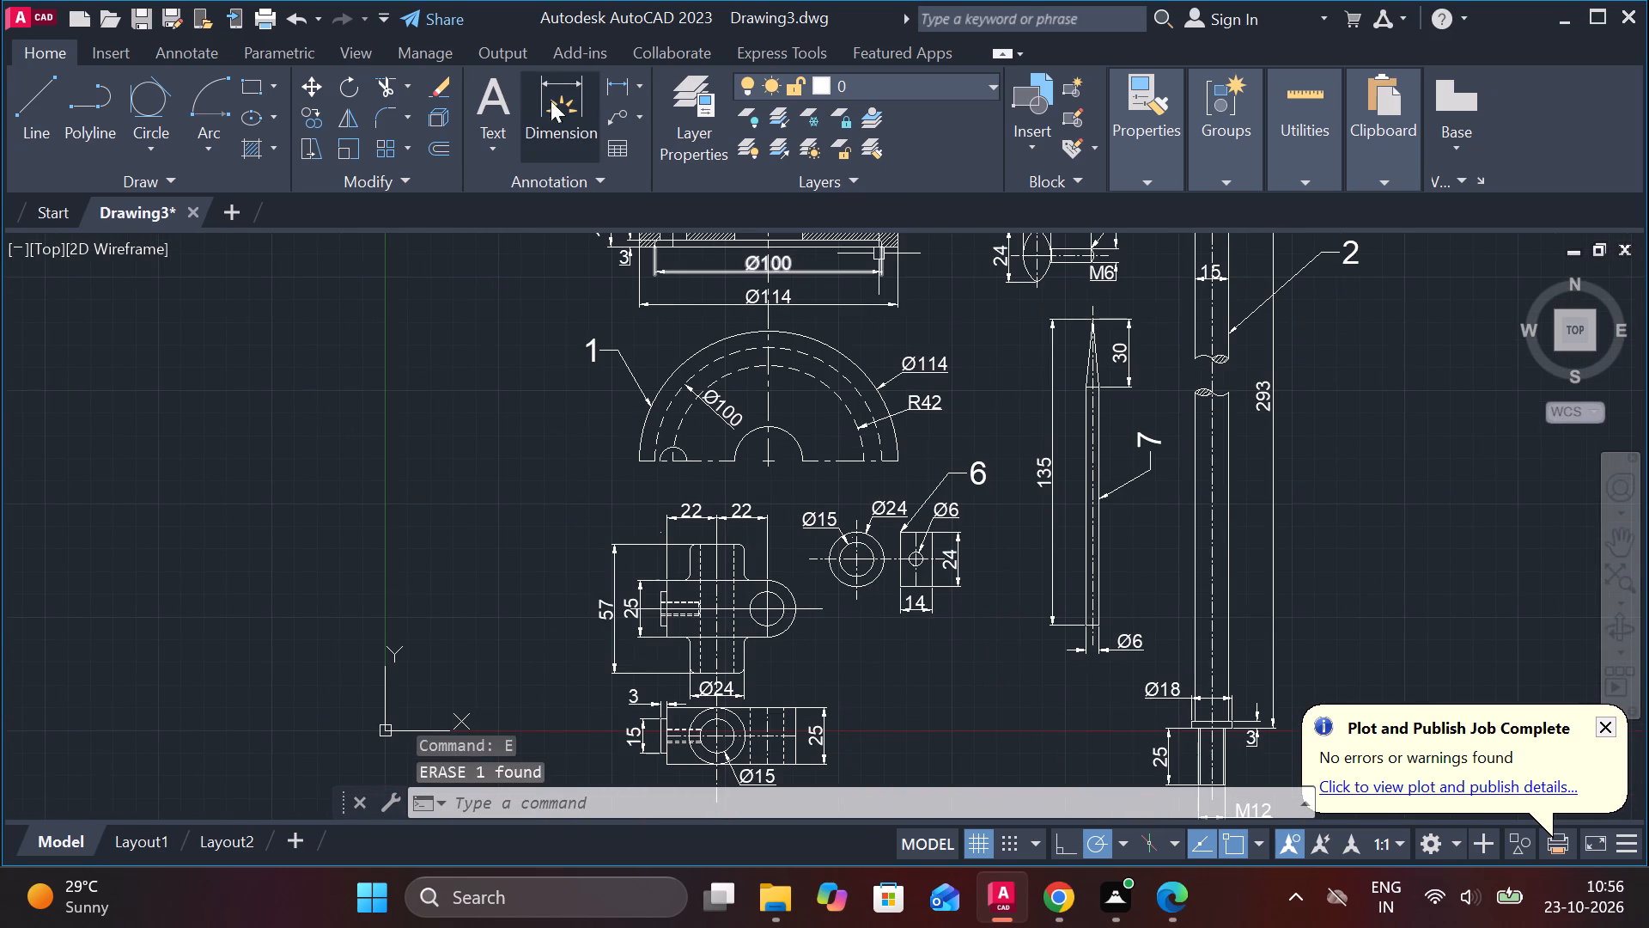
pyautogui.click(616, 121)
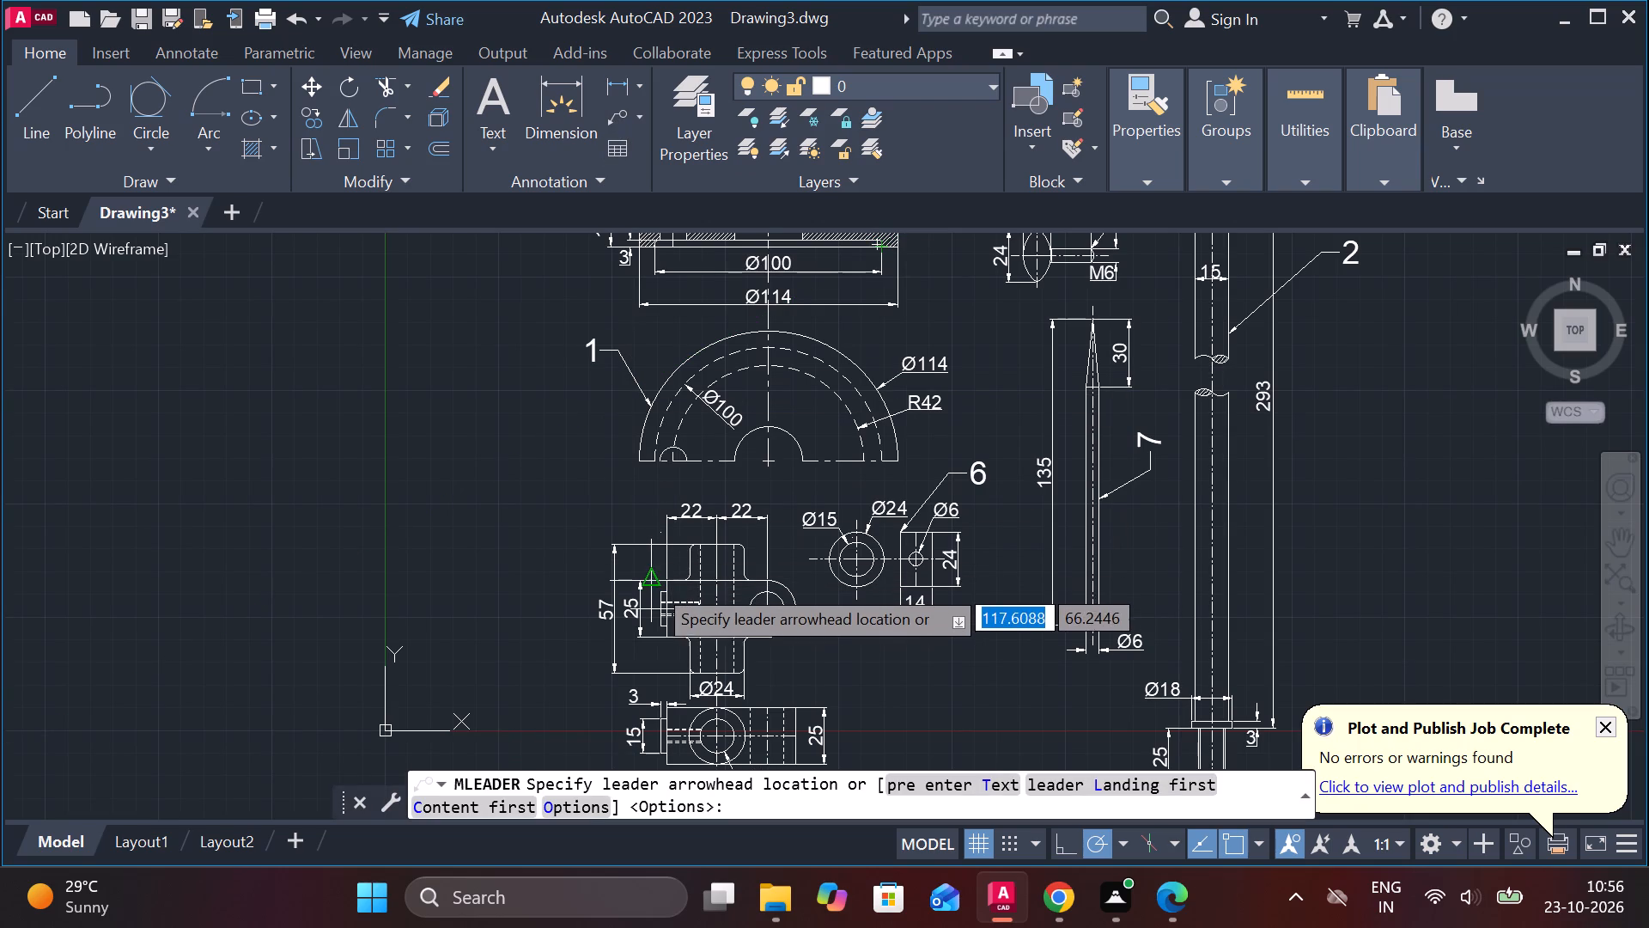
pyautogui.scroll(2, 654, 586)
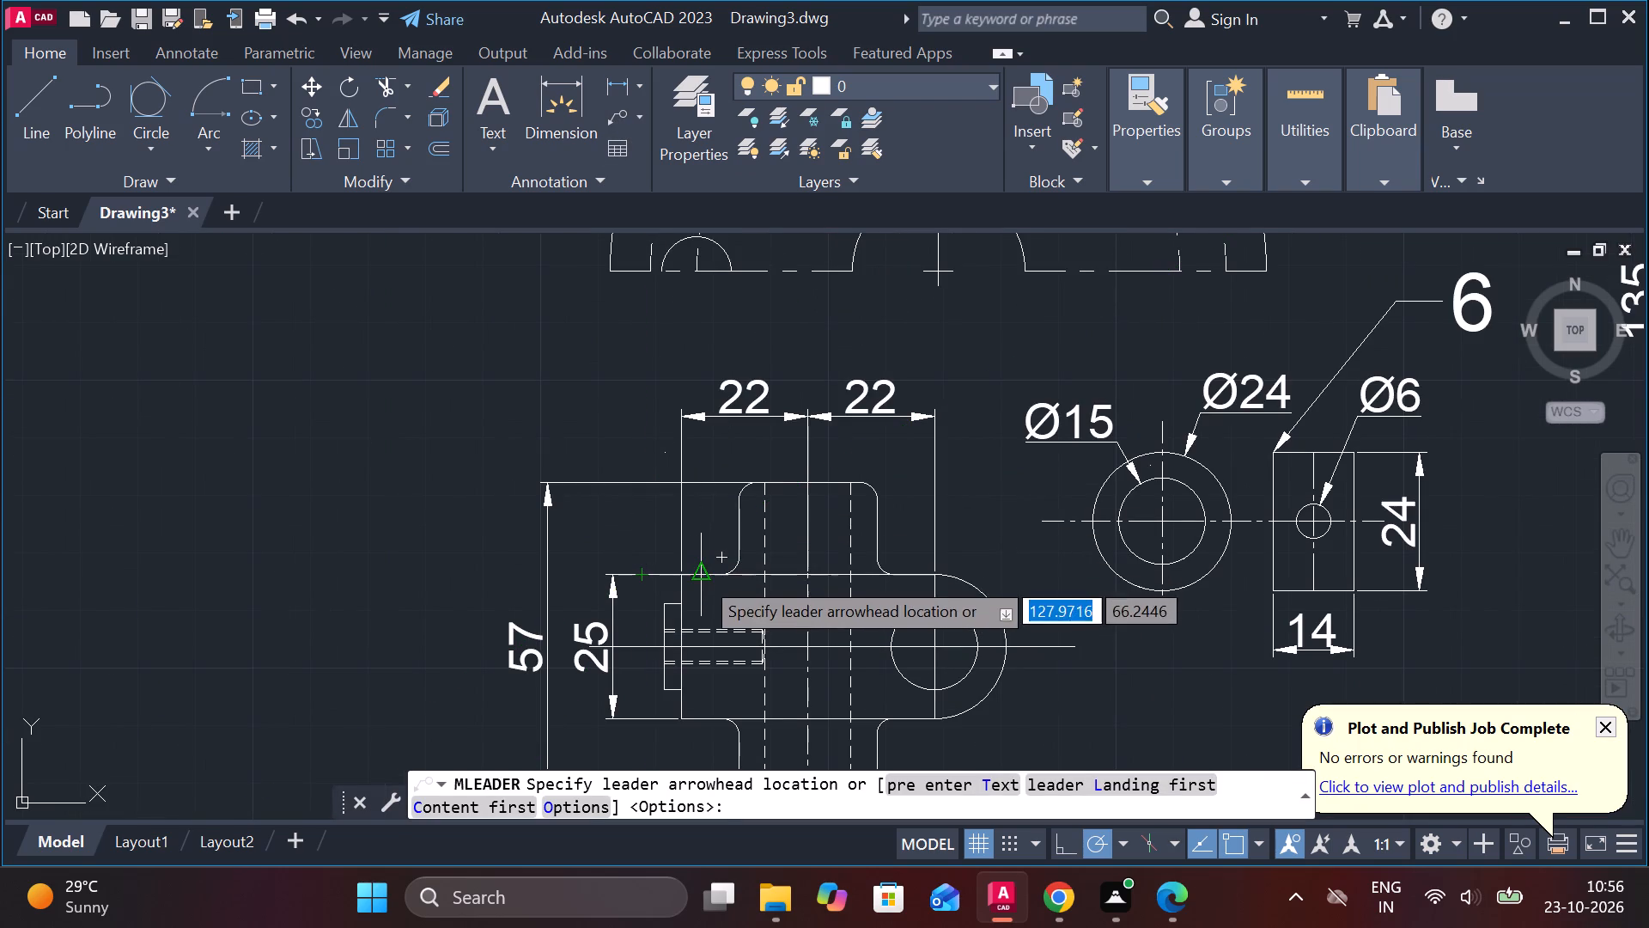
pyautogui.click(701, 577)
pyautogui.click(579, 403)
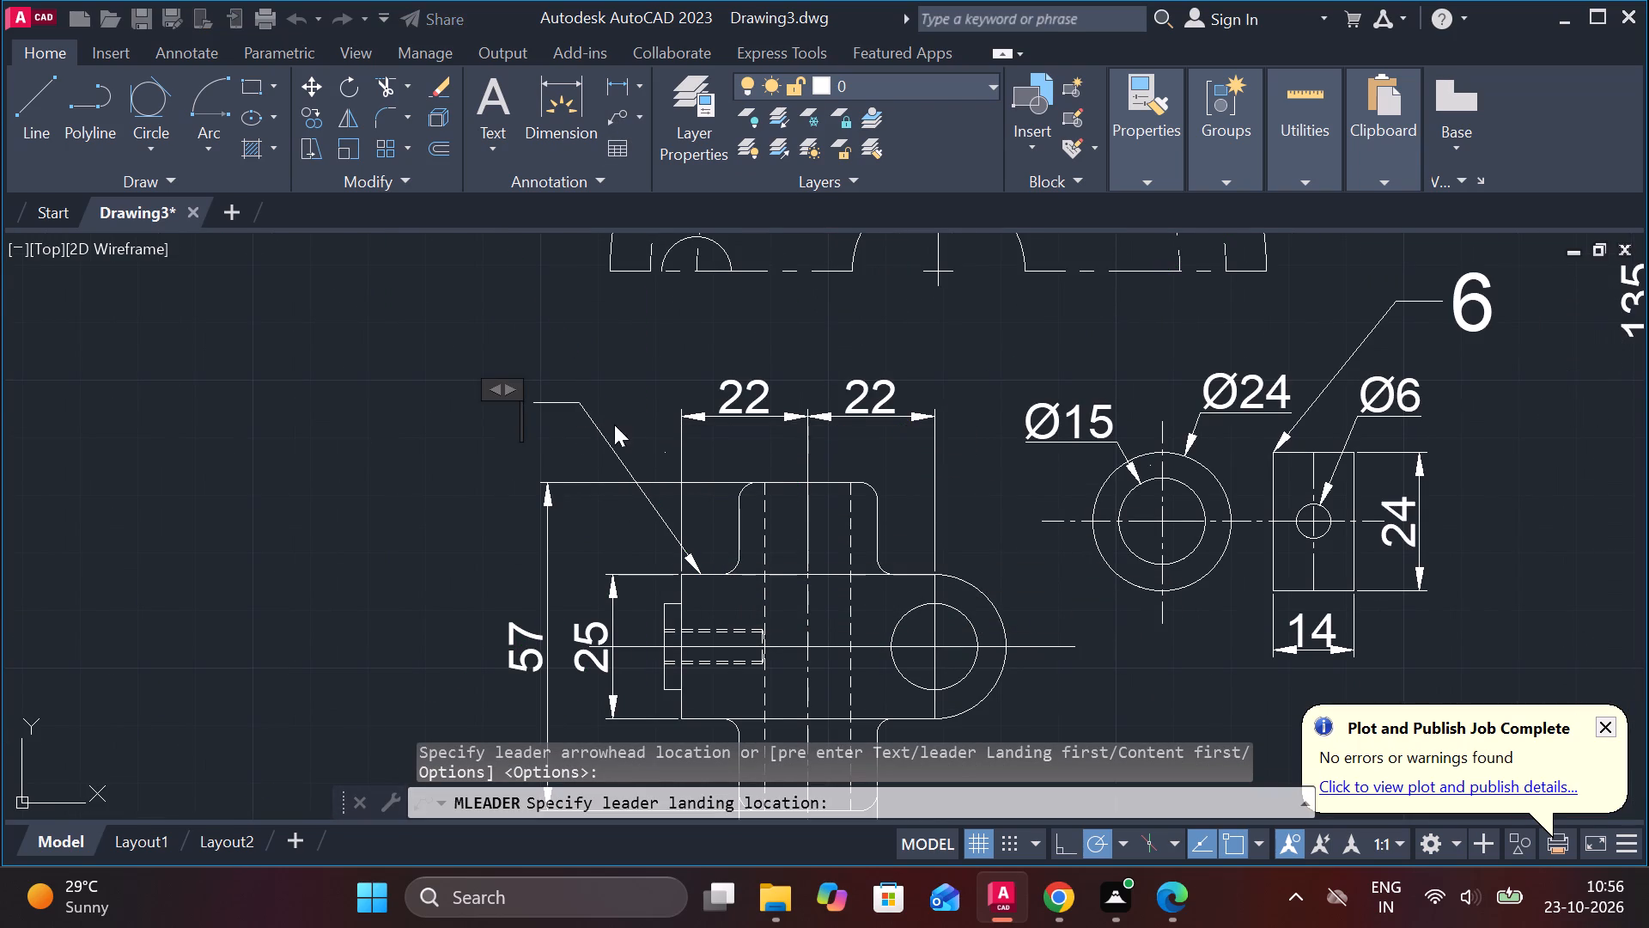
pyautogui.click(164, 125)
pyautogui.write('10')
pyautogui.press('Return')
pyautogui.press('3')
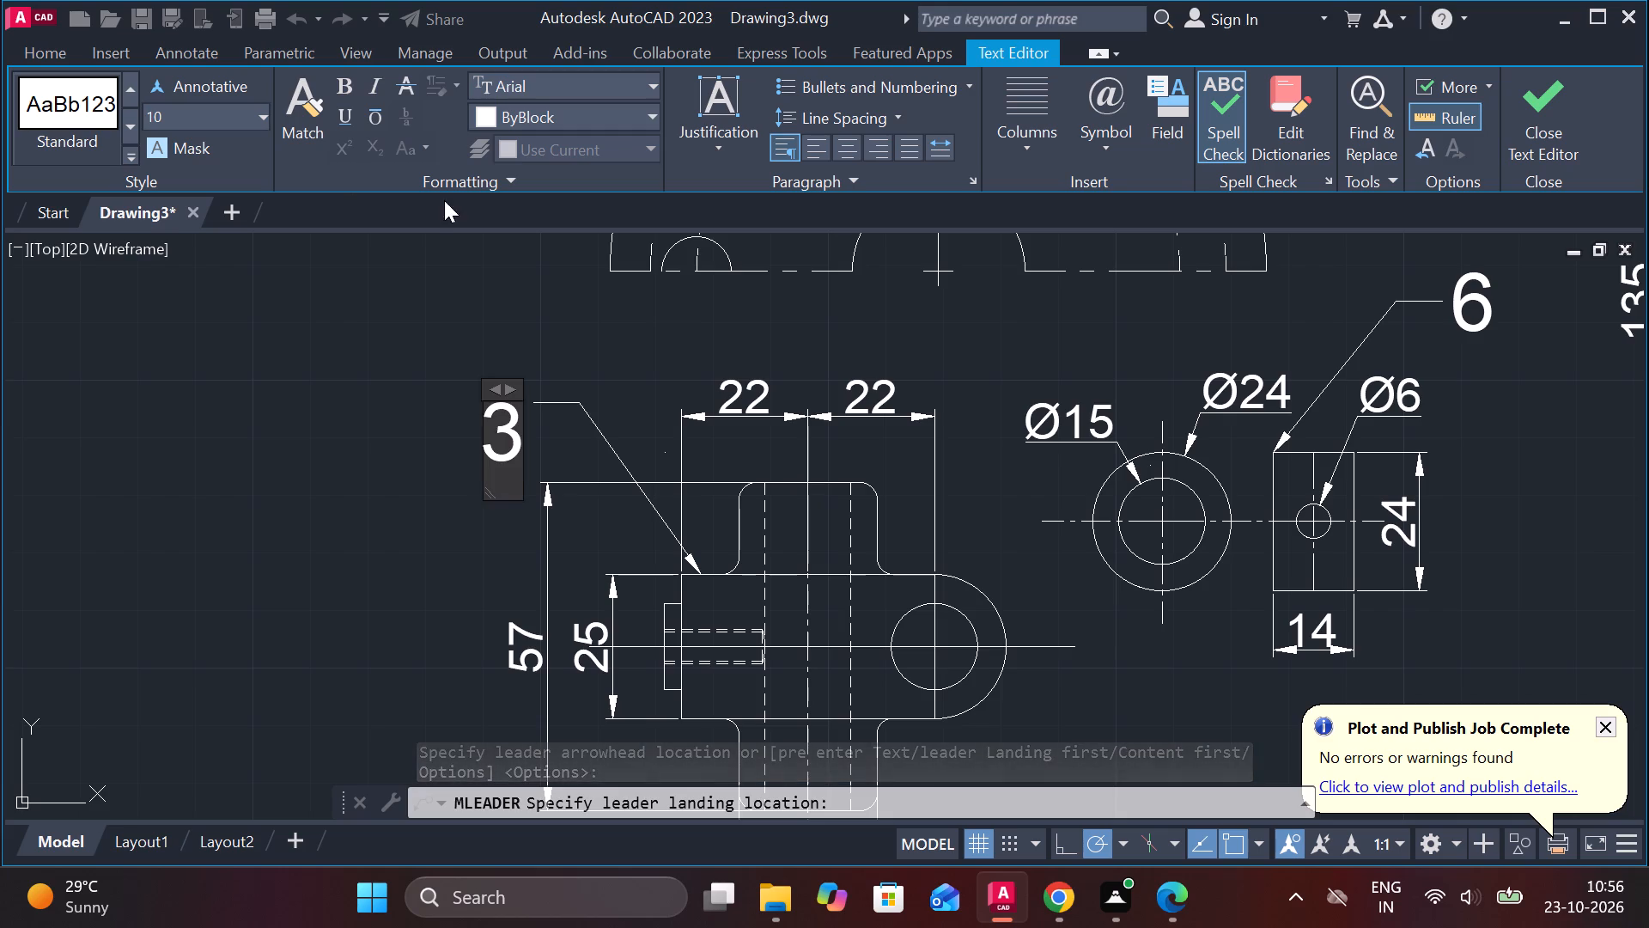
pyautogui.click(1520, 115)
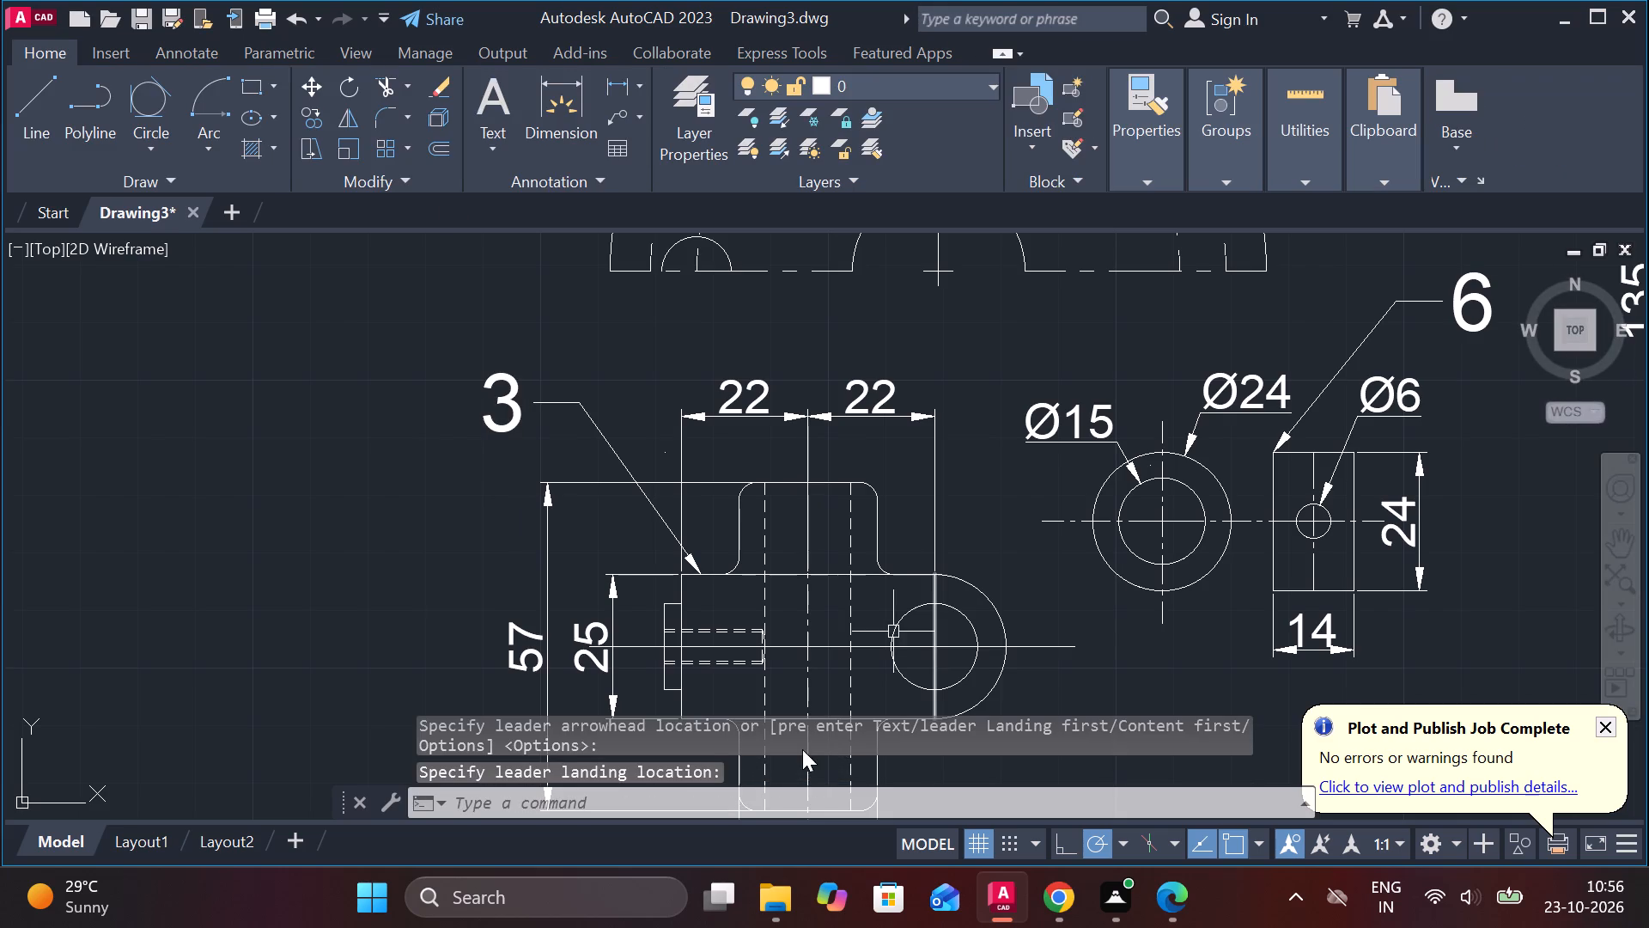
# Change the horizontal centreline of the cross-block's upper view to the CENTER linetype.
pyautogui.scroll(-1, 800, 750)
pyautogui.scroll(-1, 977, 717)
pyautogui.moveTo(1034, 637); pyautogui.dragTo(879, 455, button='middle')
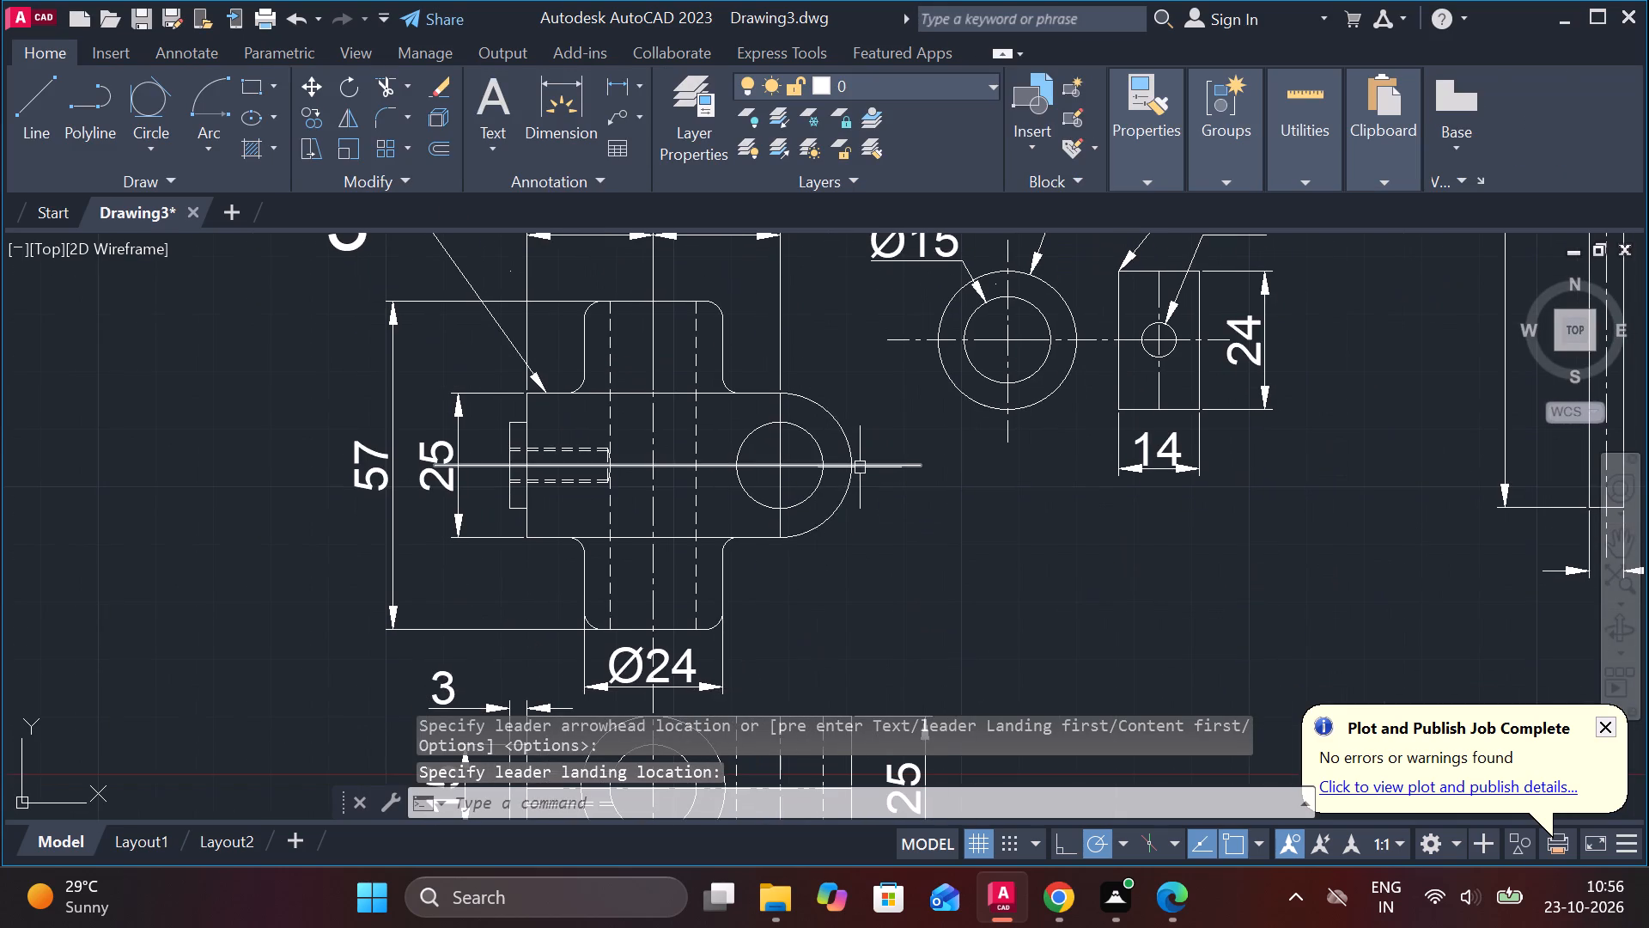
pyautogui.click(704, 468)
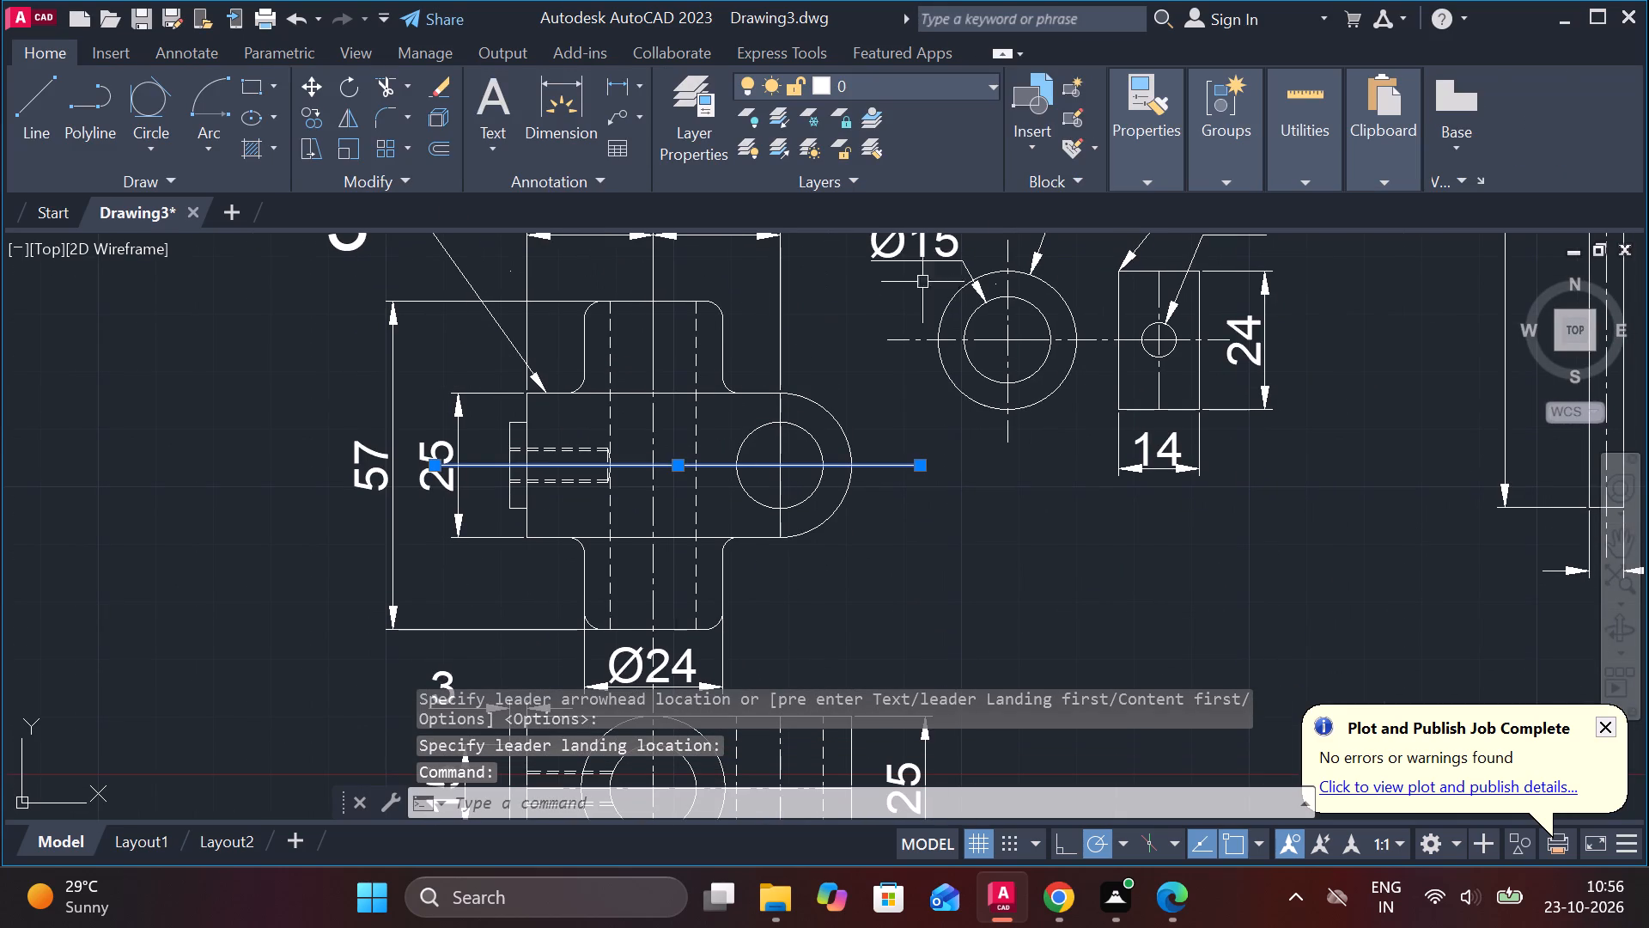
pyautogui.click(1160, 165)
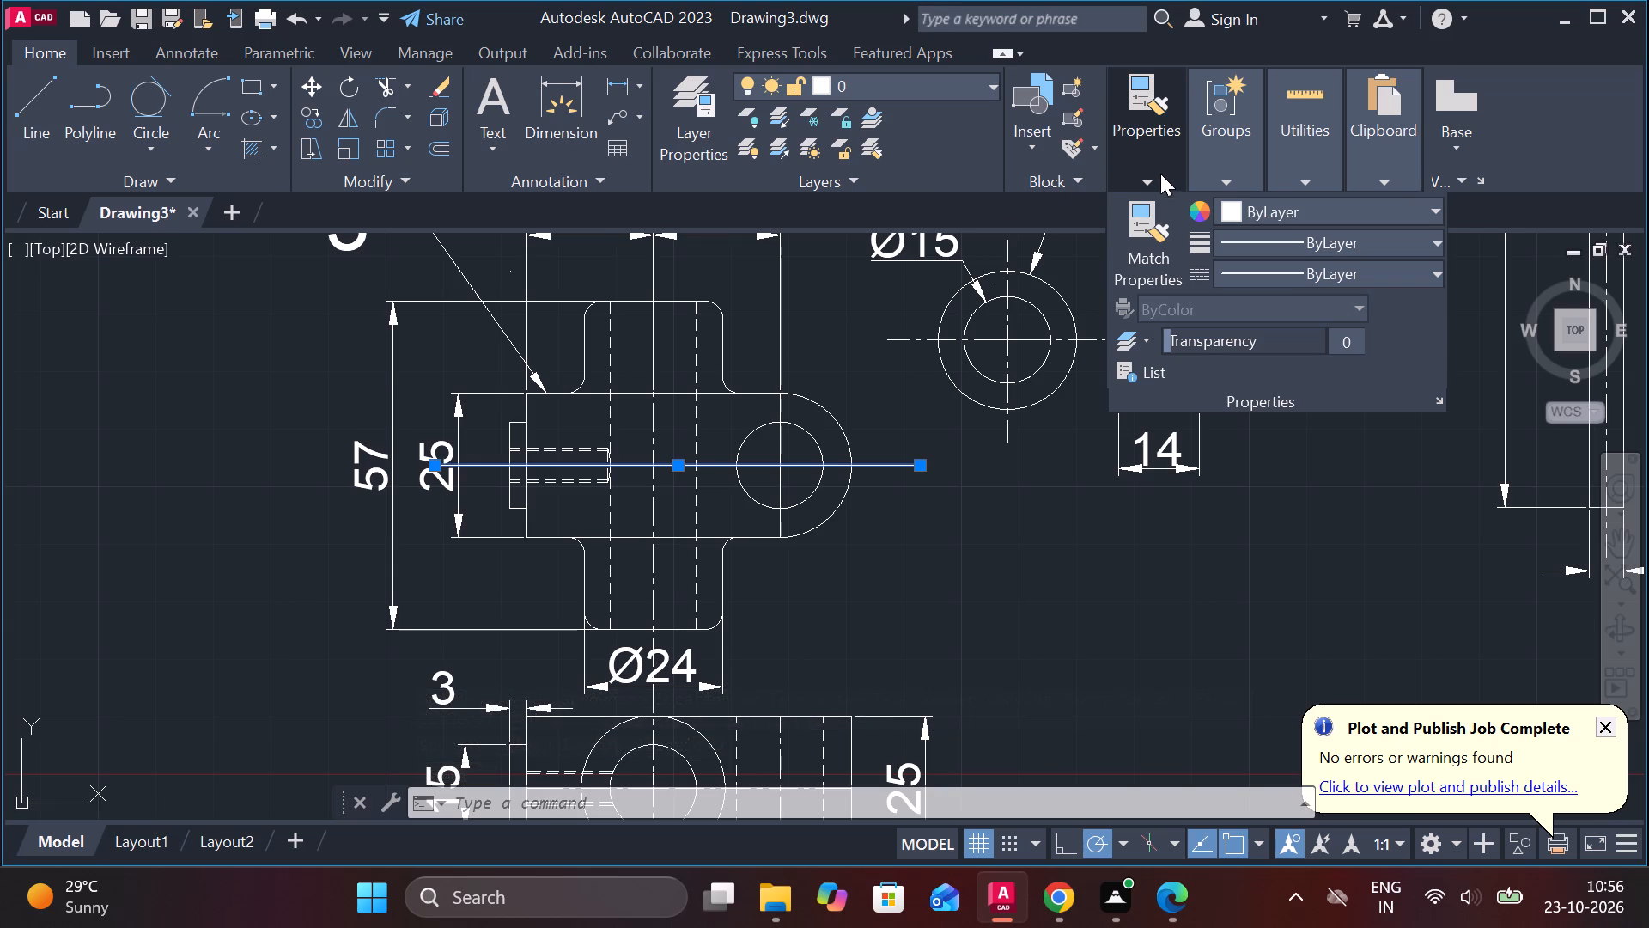
pyautogui.click(1271, 279)
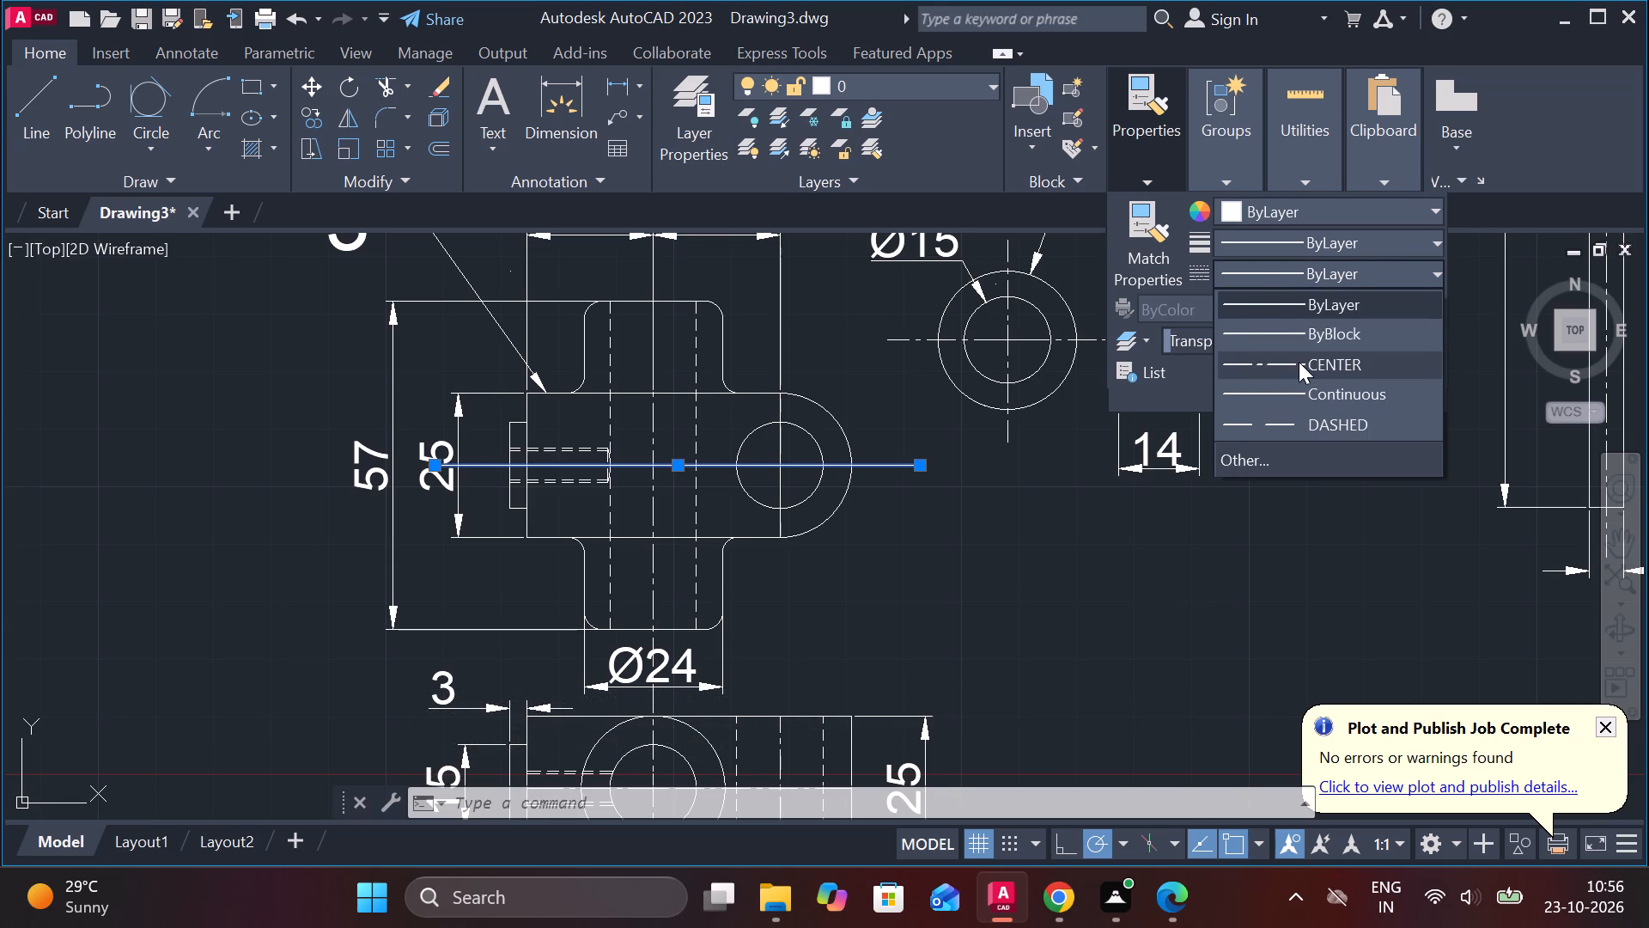
pyautogui.click(1299, 362)
pyautogui.press('Escape')
# Review the layout of the dimensioned part views, from parts 1 and 3 across to part 2.
pyautogui.scroll(-2, 1119, 620)
pyautogui.moveTo(1119, 620); pyautogui.dragTo(1045, 609, button='middle')
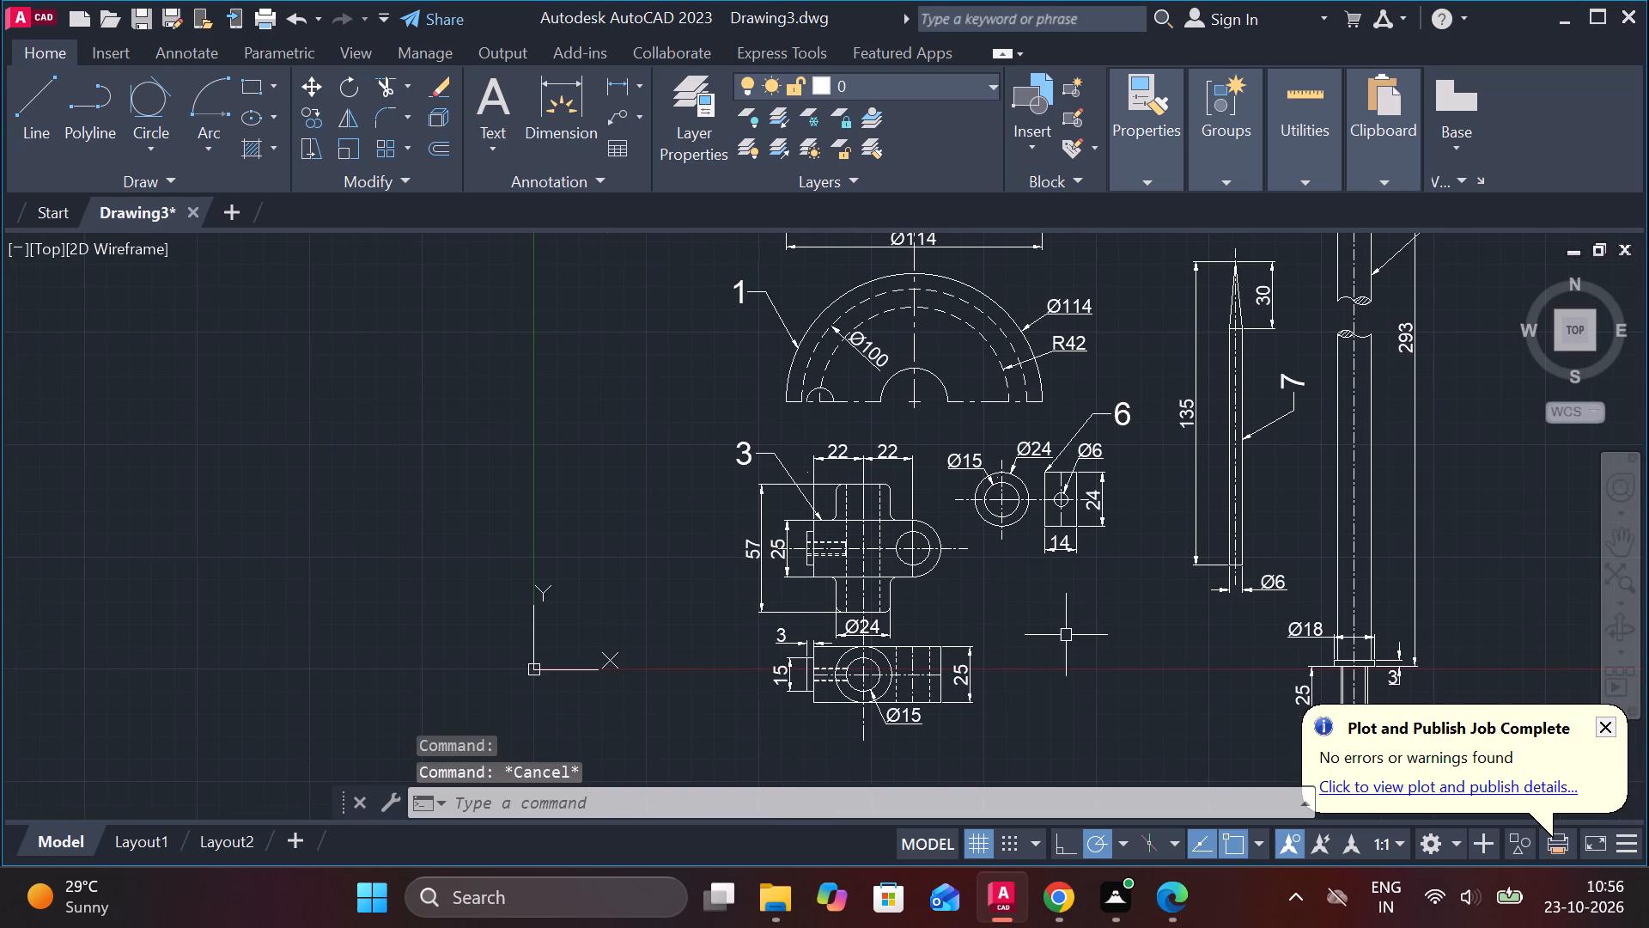
pyautogui.scroll(-1, 1066, 635)
pyautogui.moveTo(1066, 635); pyautogui.dragTo(1041, 635, button='middle')
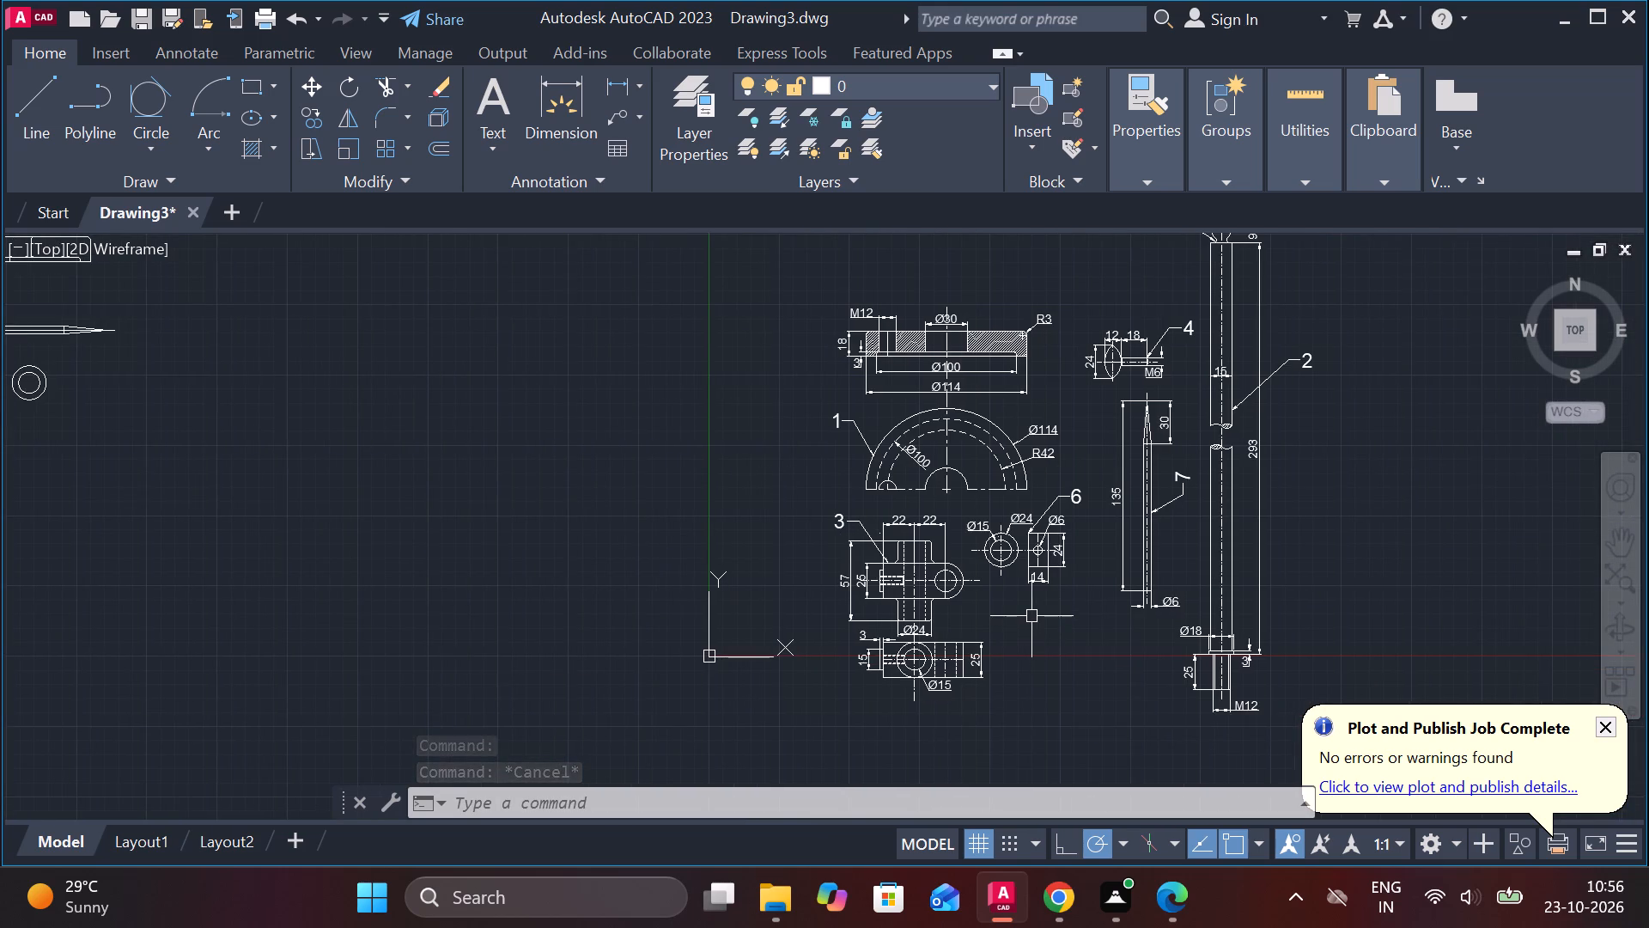
pyautogui.scroll(1, 1031, 616)
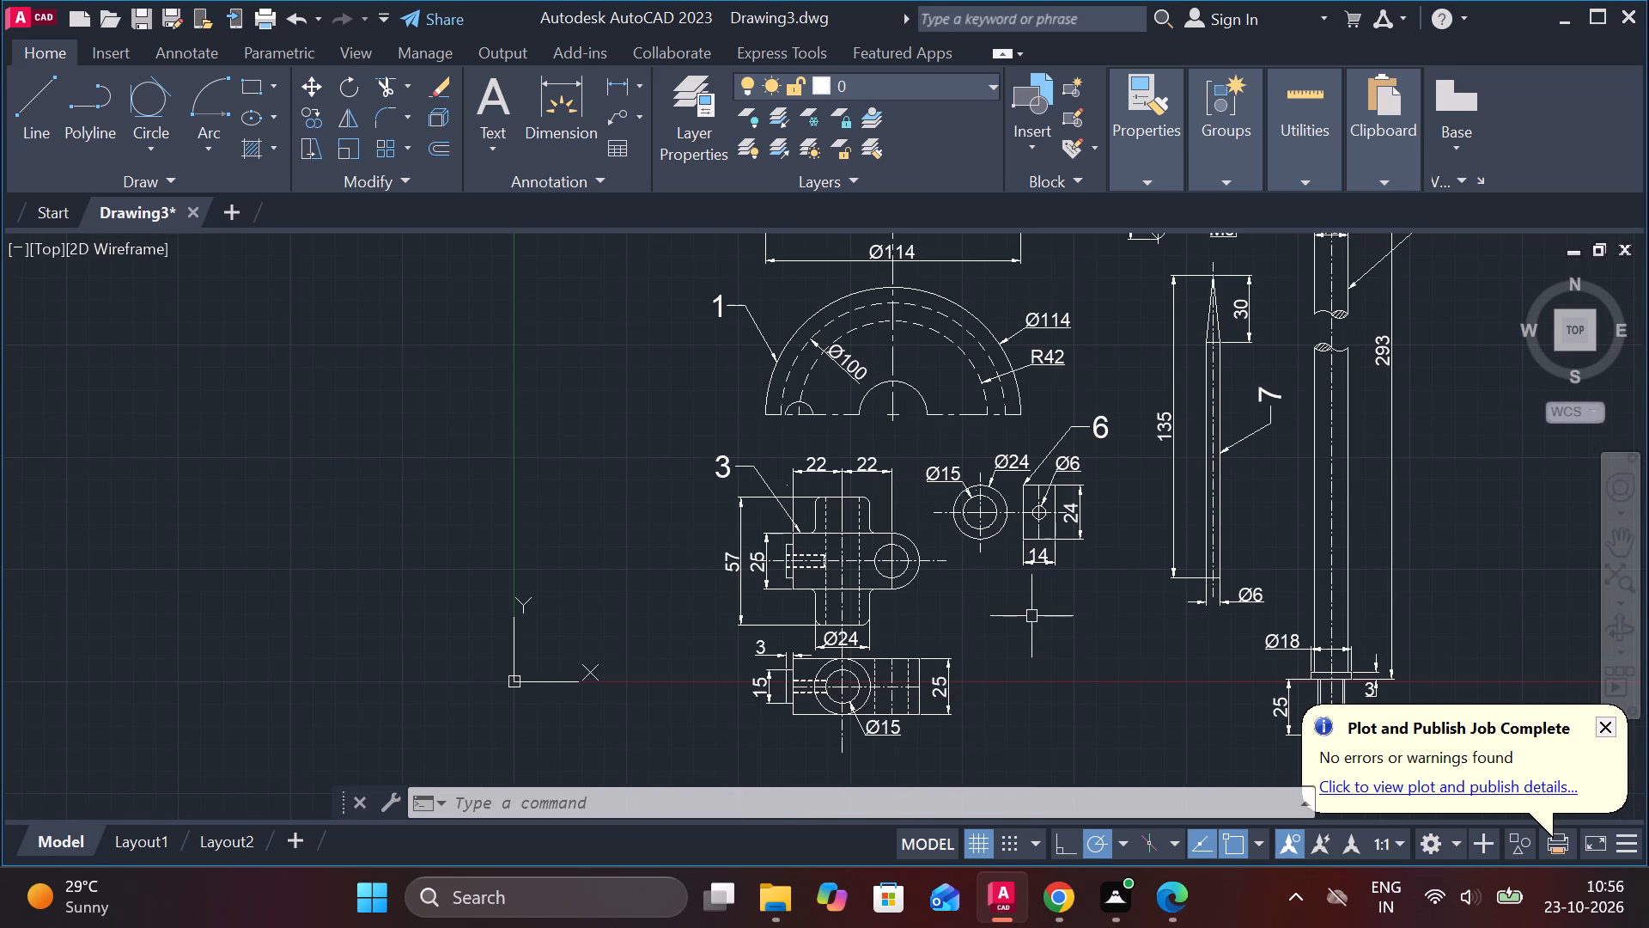
pyautogui.moveTo(1031, 616); pyautogui.dragTo(724, 583, button='middle')
pyautogui.moveTo(1205, 574); pyautogui.dragTo(1139, 569, button='middle')
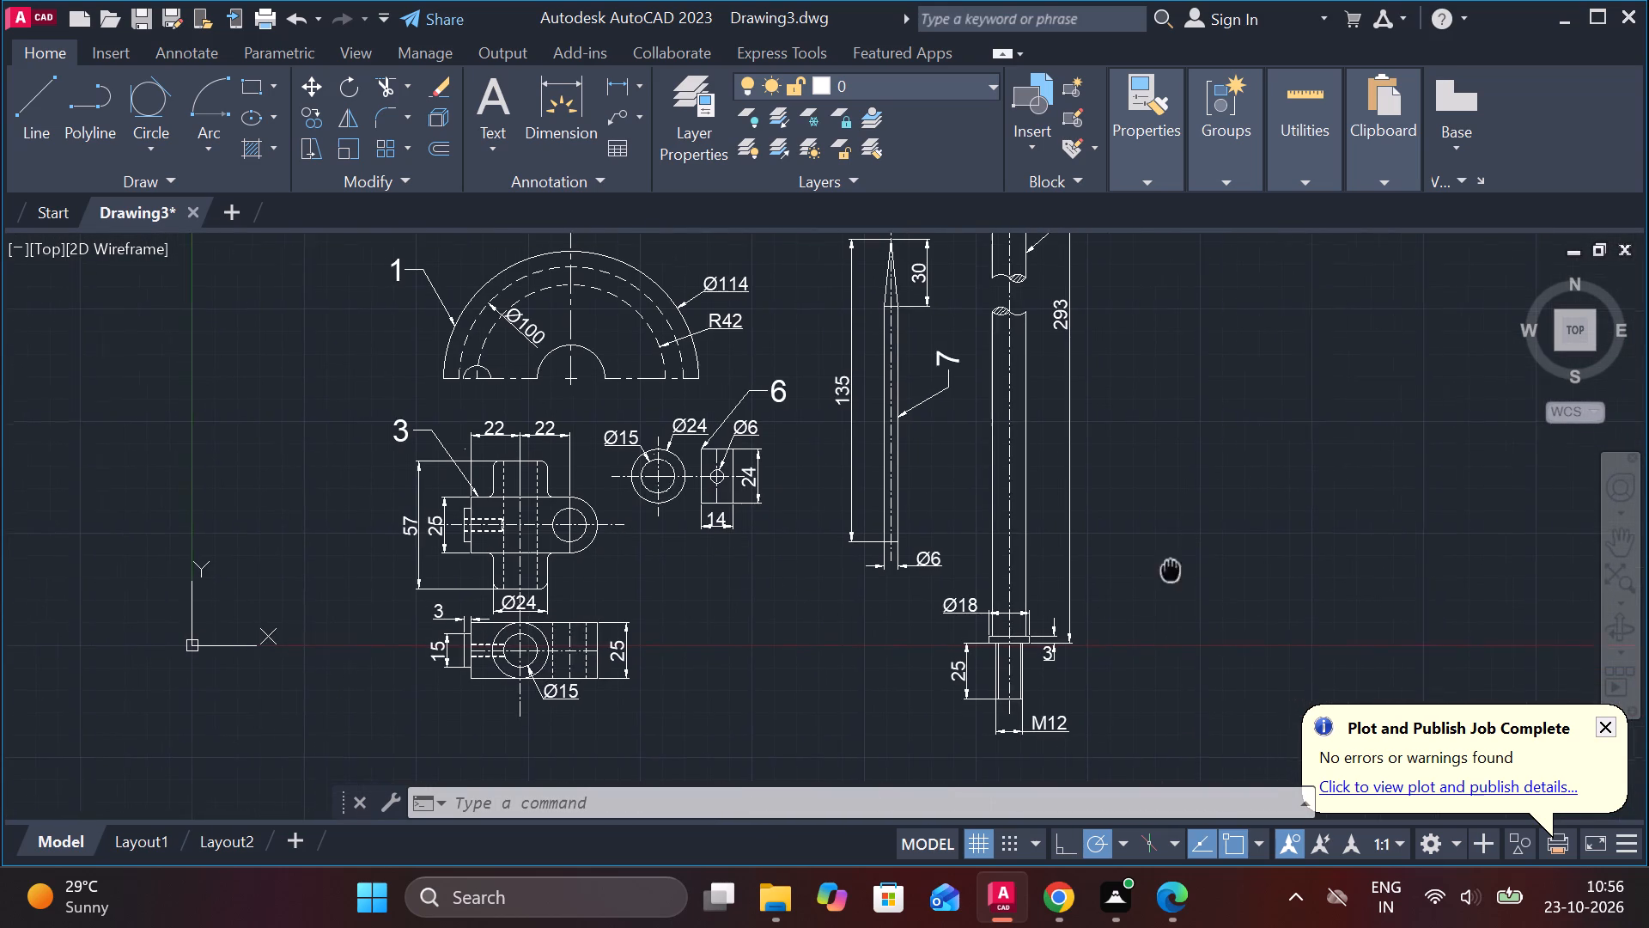
pyautogui.moveTo(1139, 569); pyautogui.dragTo(1032, 566, button='middle')
pyautogui.moveTo(1090, 528); pyautogui.dragTo(900, 589, button='middle')
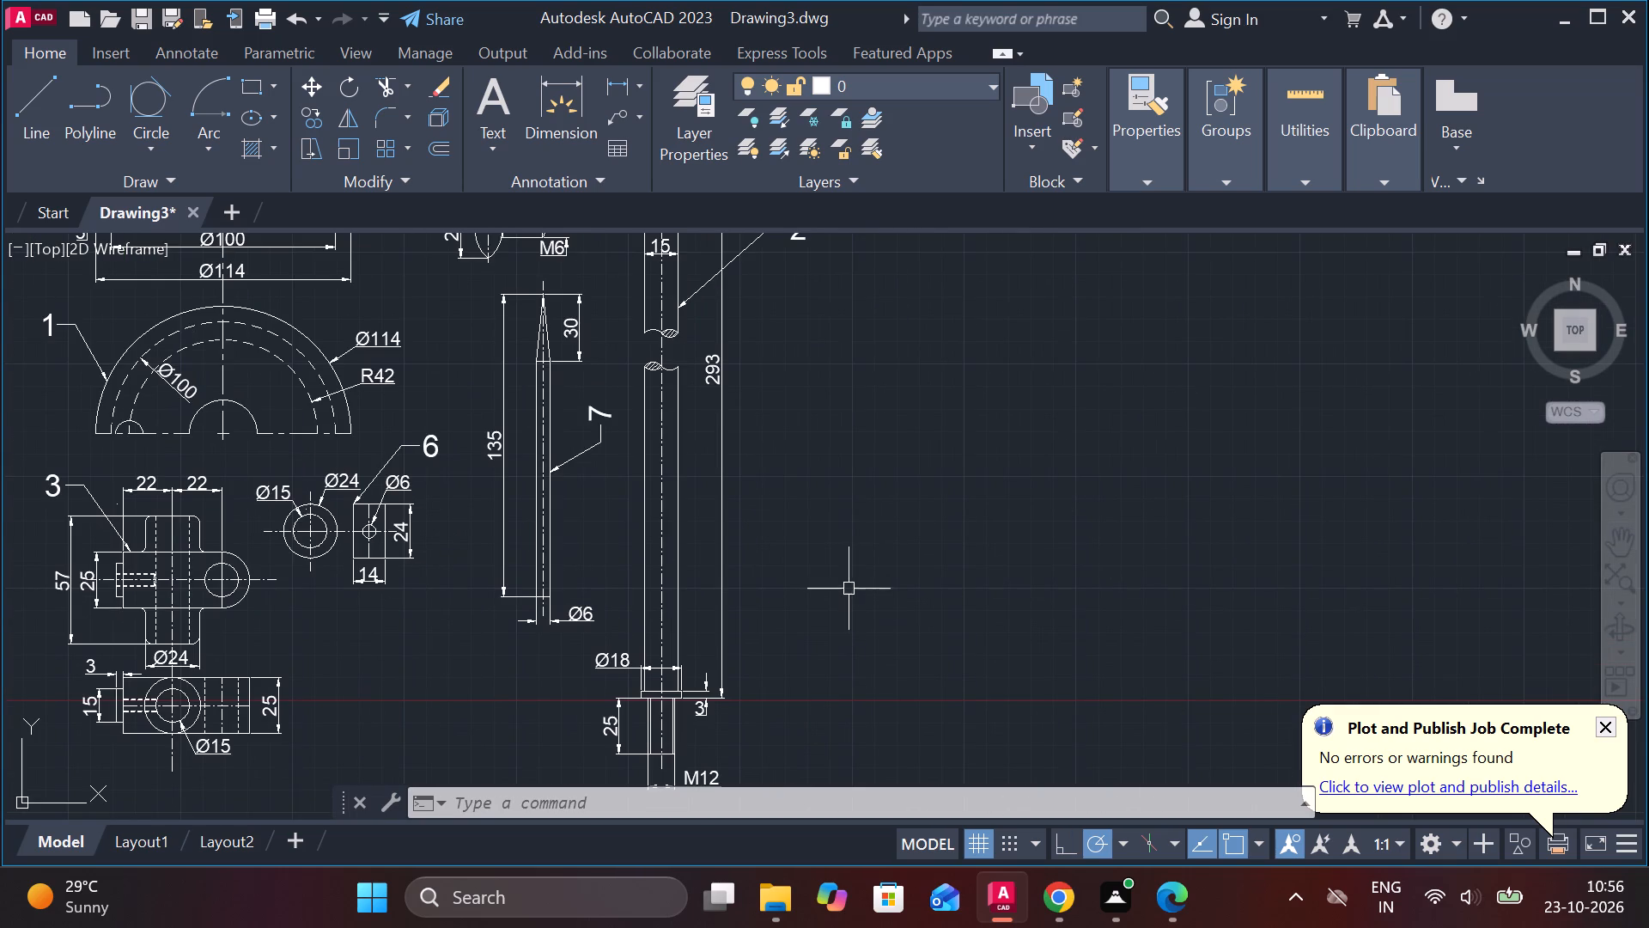
# Draw a 37 by 15 rectangle from lines in the empty area beside part 2's 293 dimension.
pyautogui.scroll(1, 844, 588)
pyautogui.moveTo(843, 588); pyautogui.dragTo(801, 652, button='middle')
pyautogui.press('l')
pyautogui.press('Return')
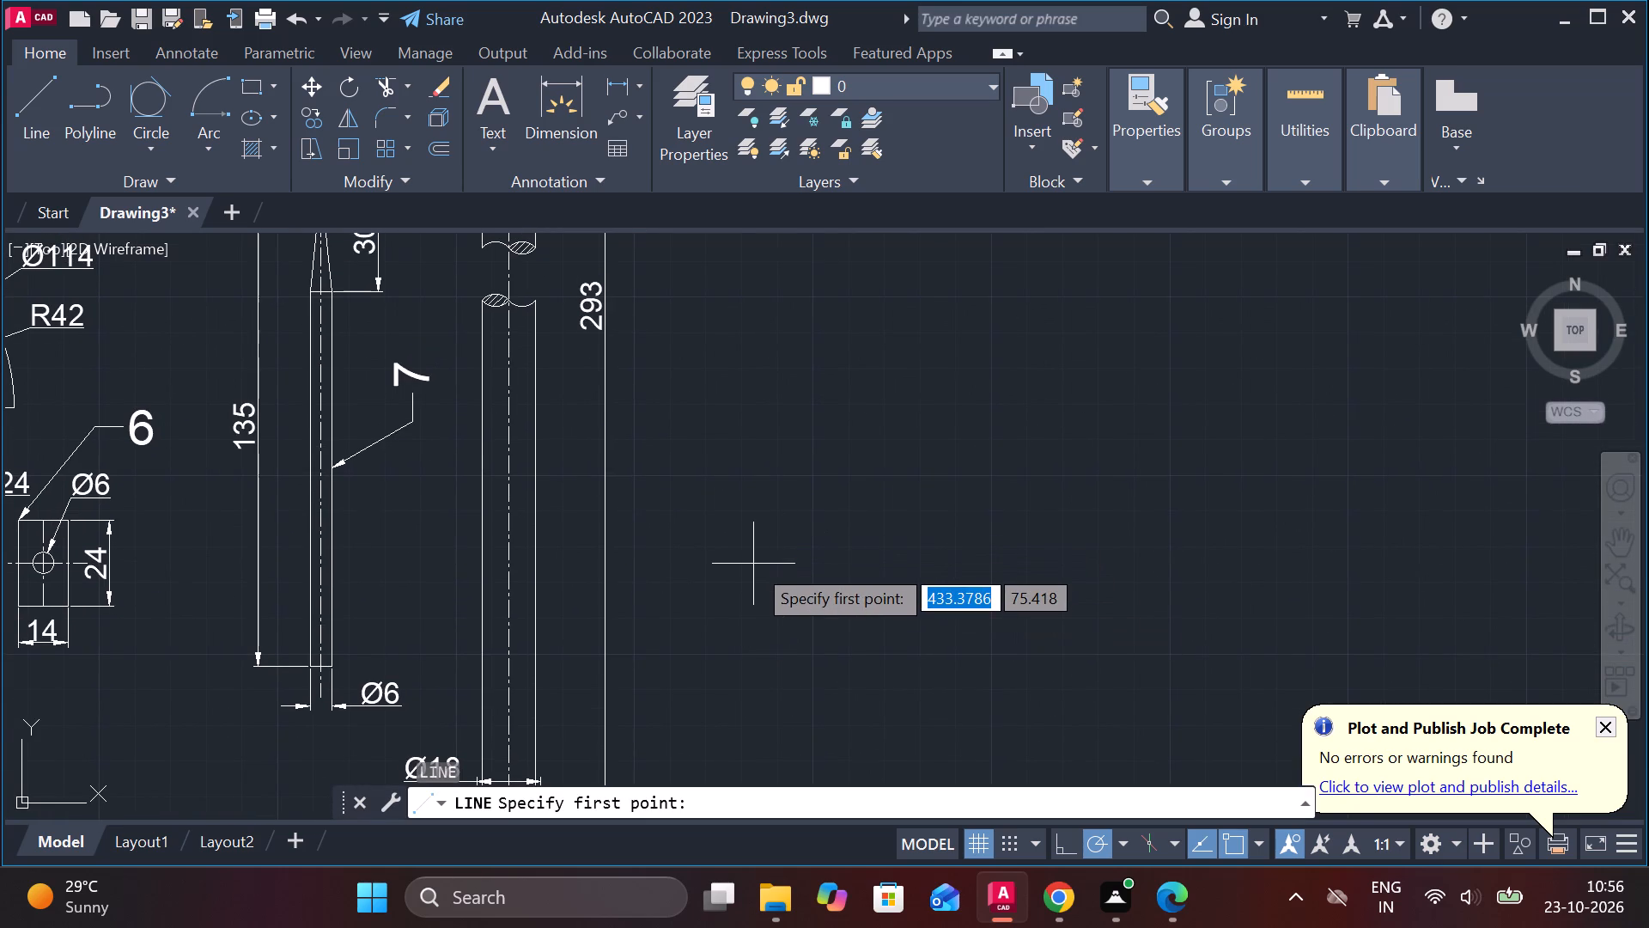
pyautogui.click(762, 476)
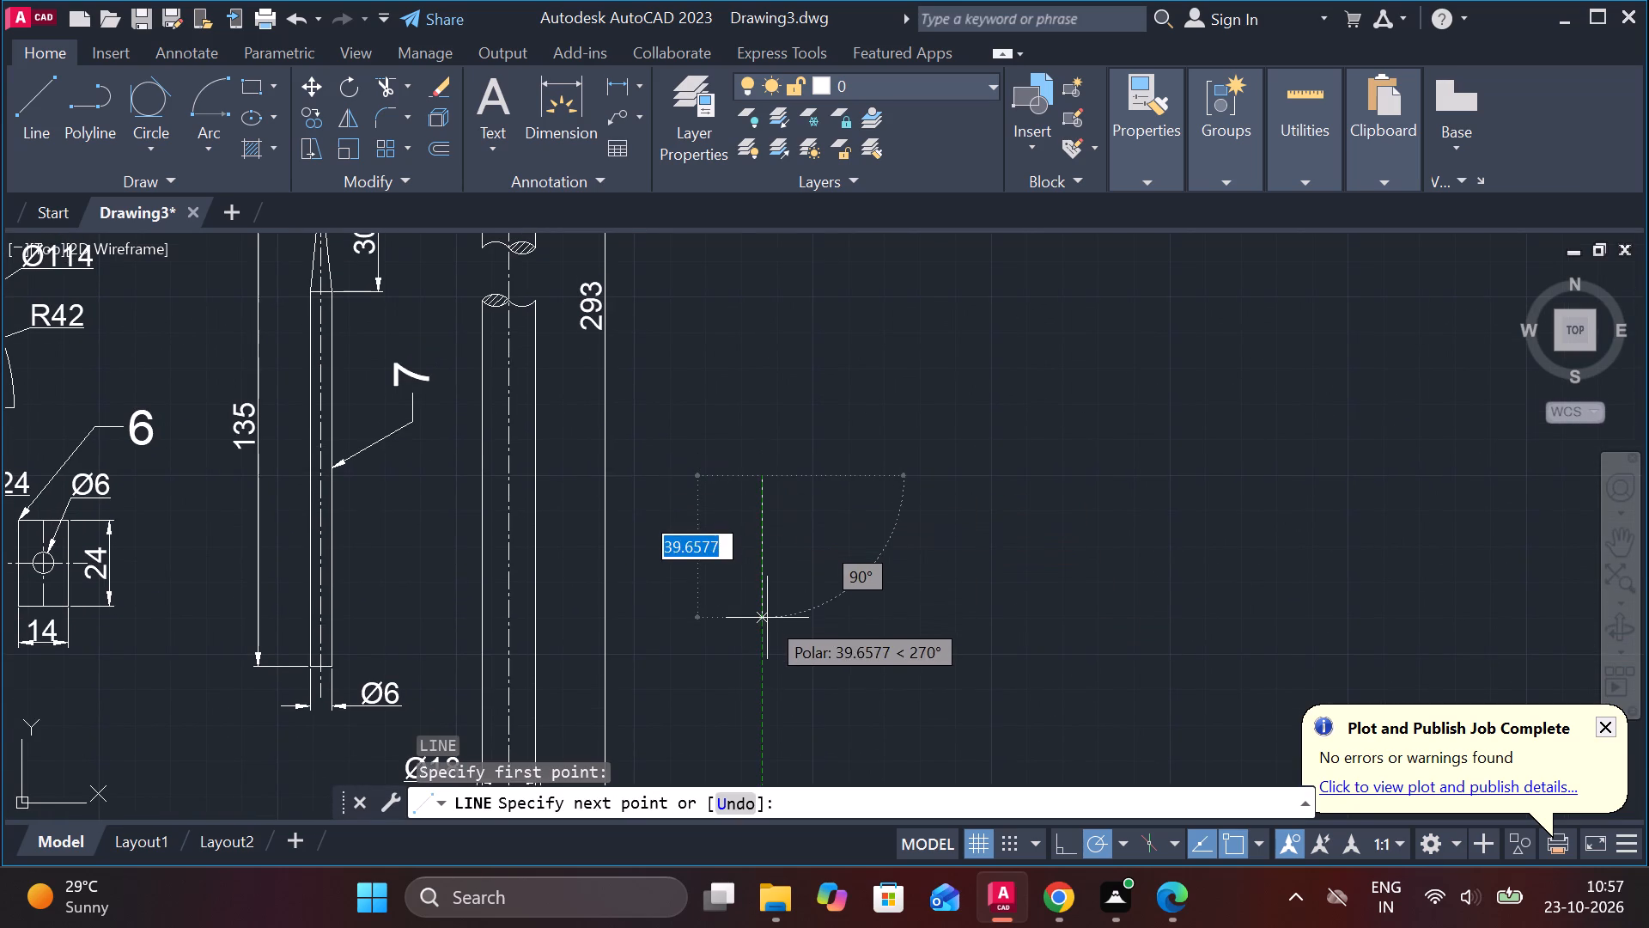
pyautogui.write('15')
pyautogui.press('space')
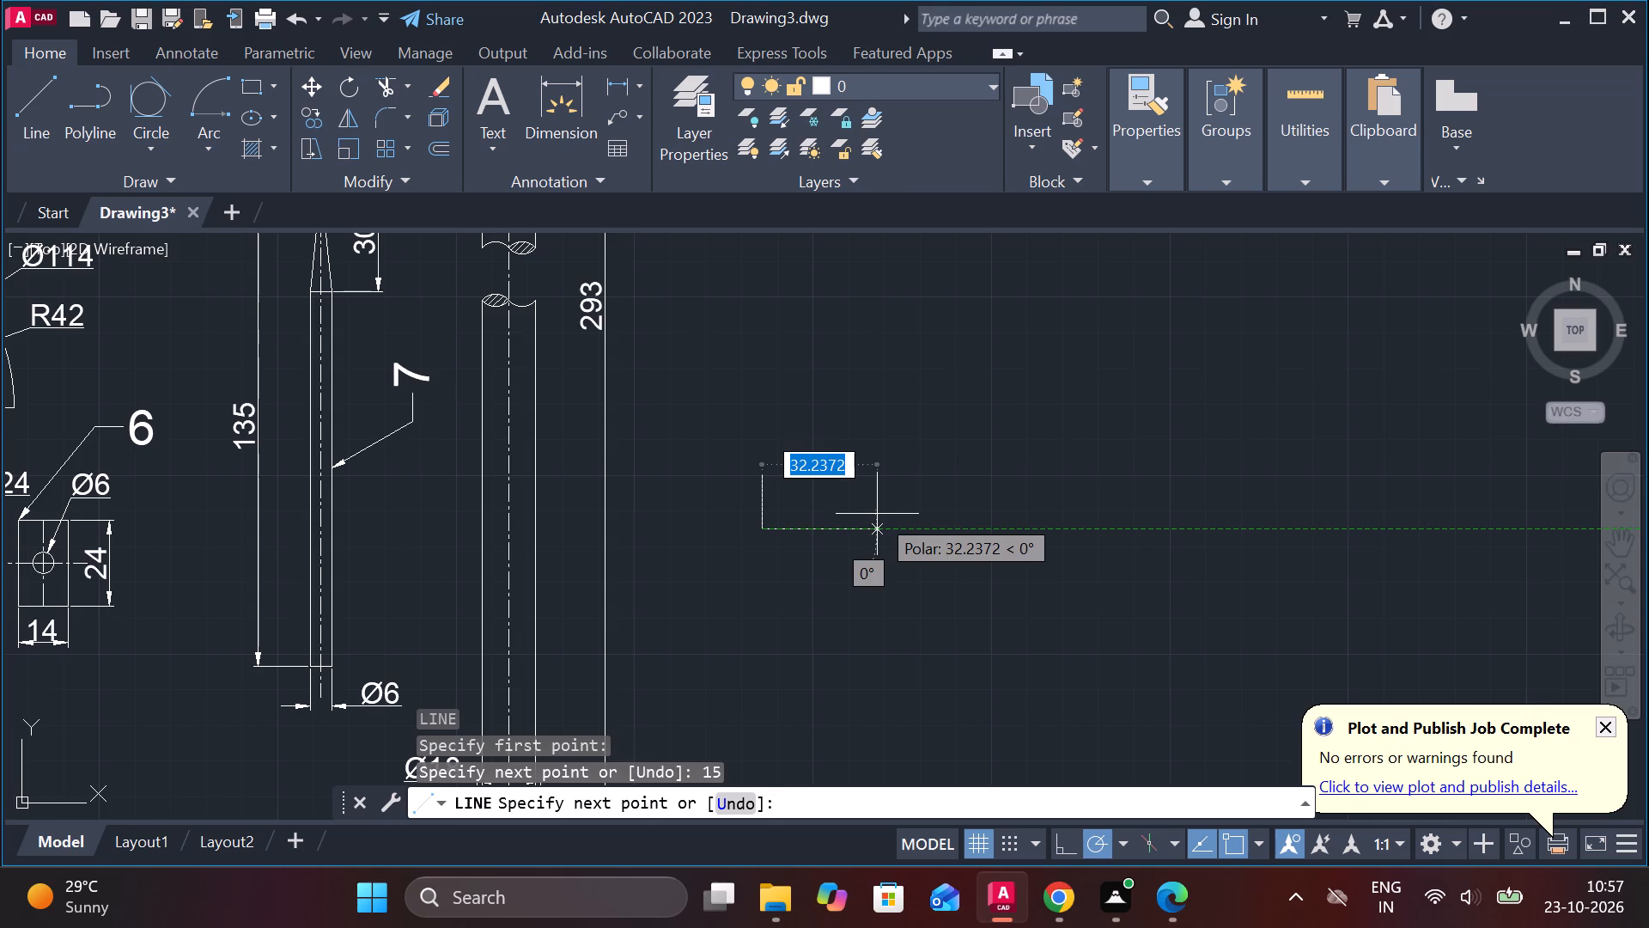
pyautogui.write('37')
pyautogui.press('Return')
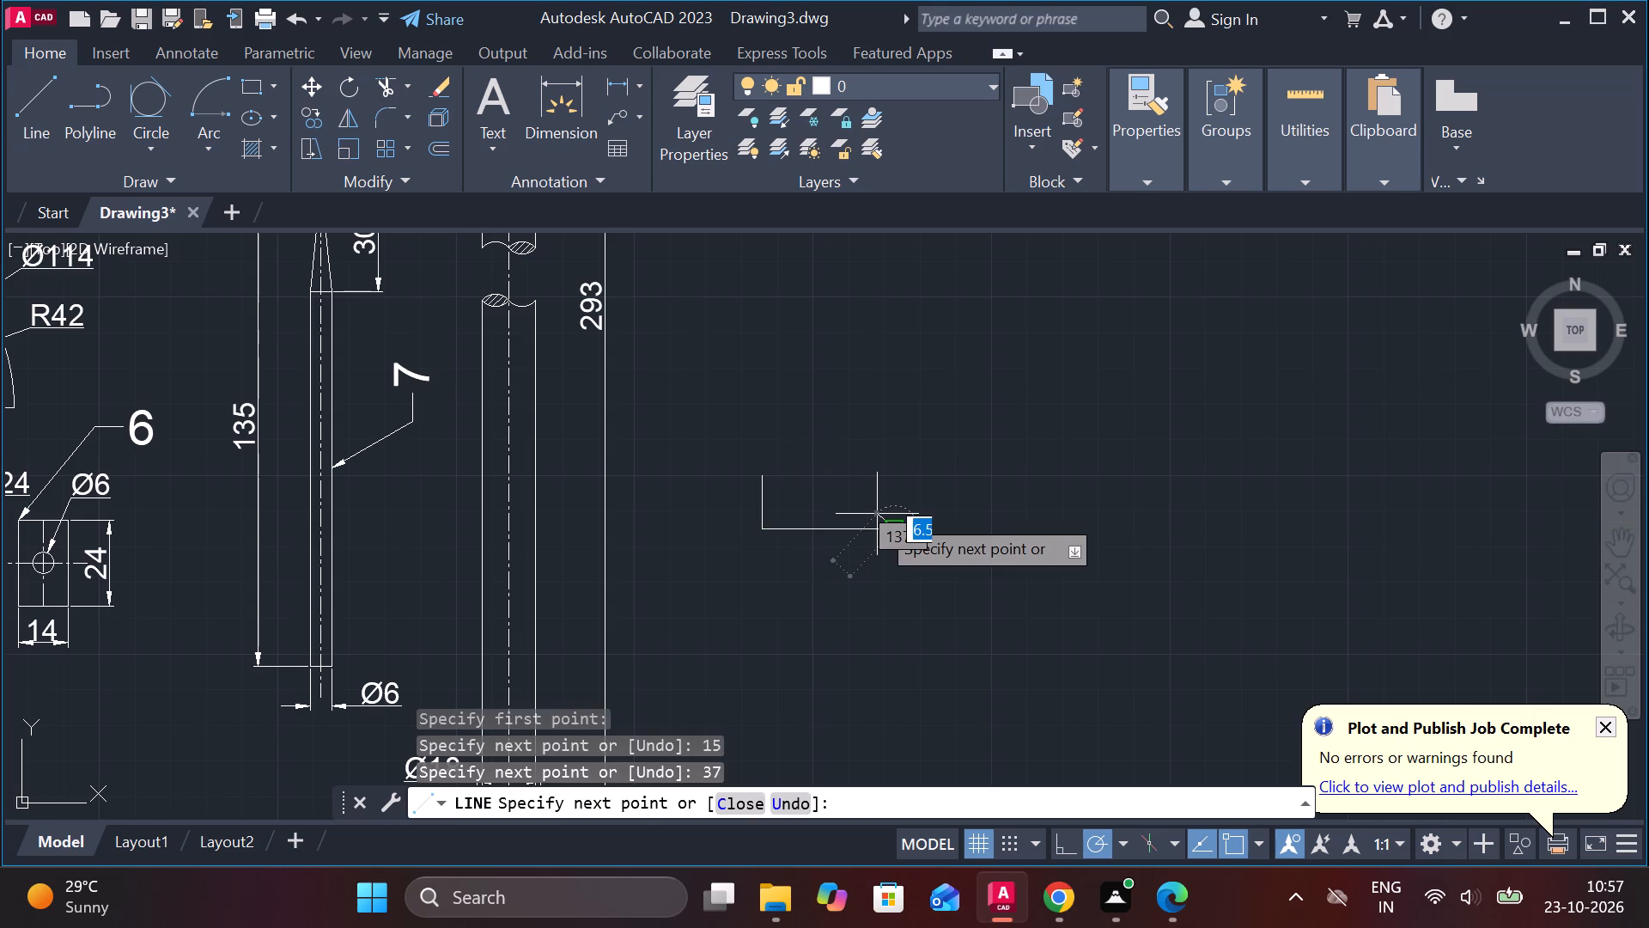
pyautogui.write('15')
pyautogui.press('Return')
pyautogui.scroll(2, 821, 477)
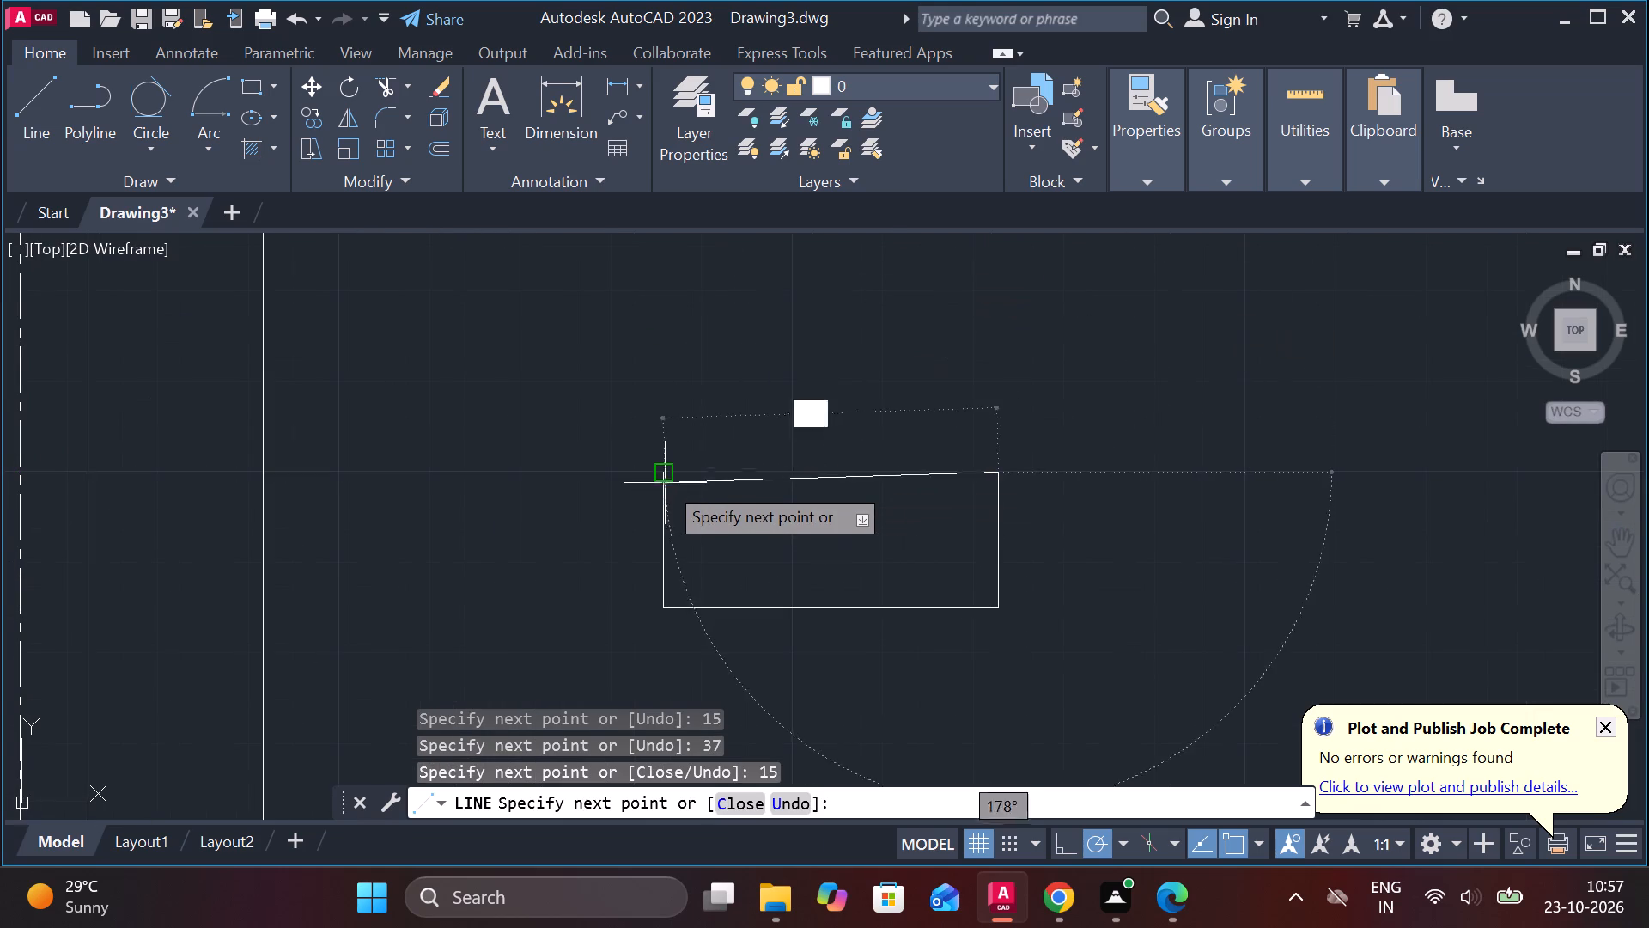
pyautogui.click(664, 466)
pyautogui.press('Escape')
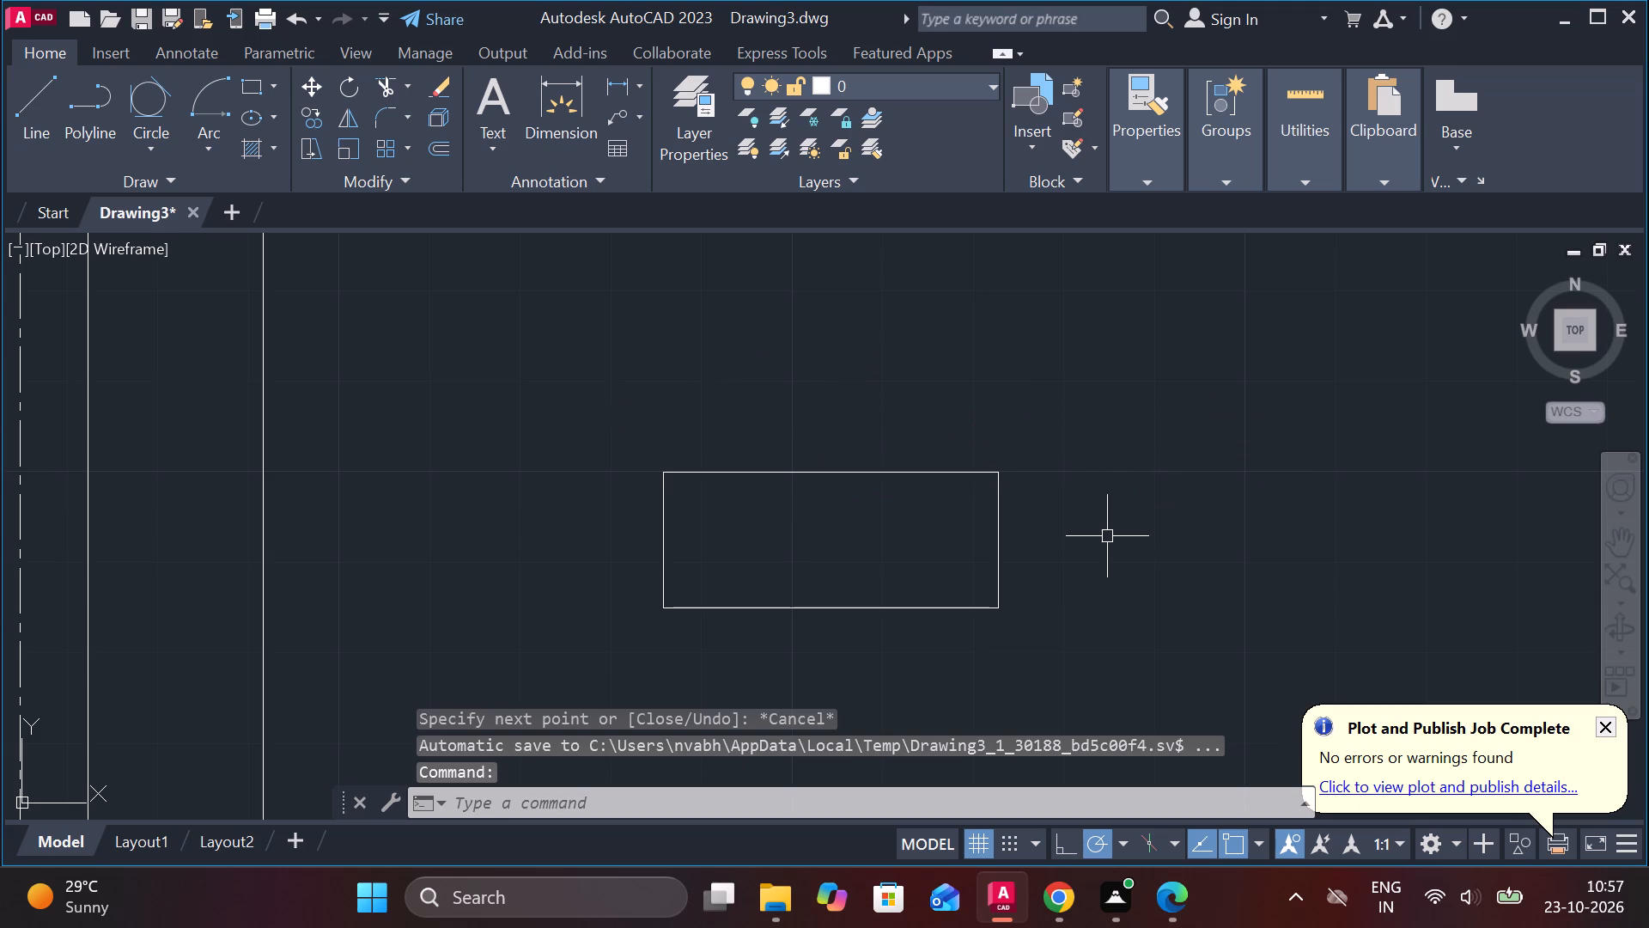
# Draw a 20 long, 12 high stepped end on the rectangle's right edge, starting 6 above that edge's midpoint.
pyautogui.press('l')
pyautogui.press('Return')
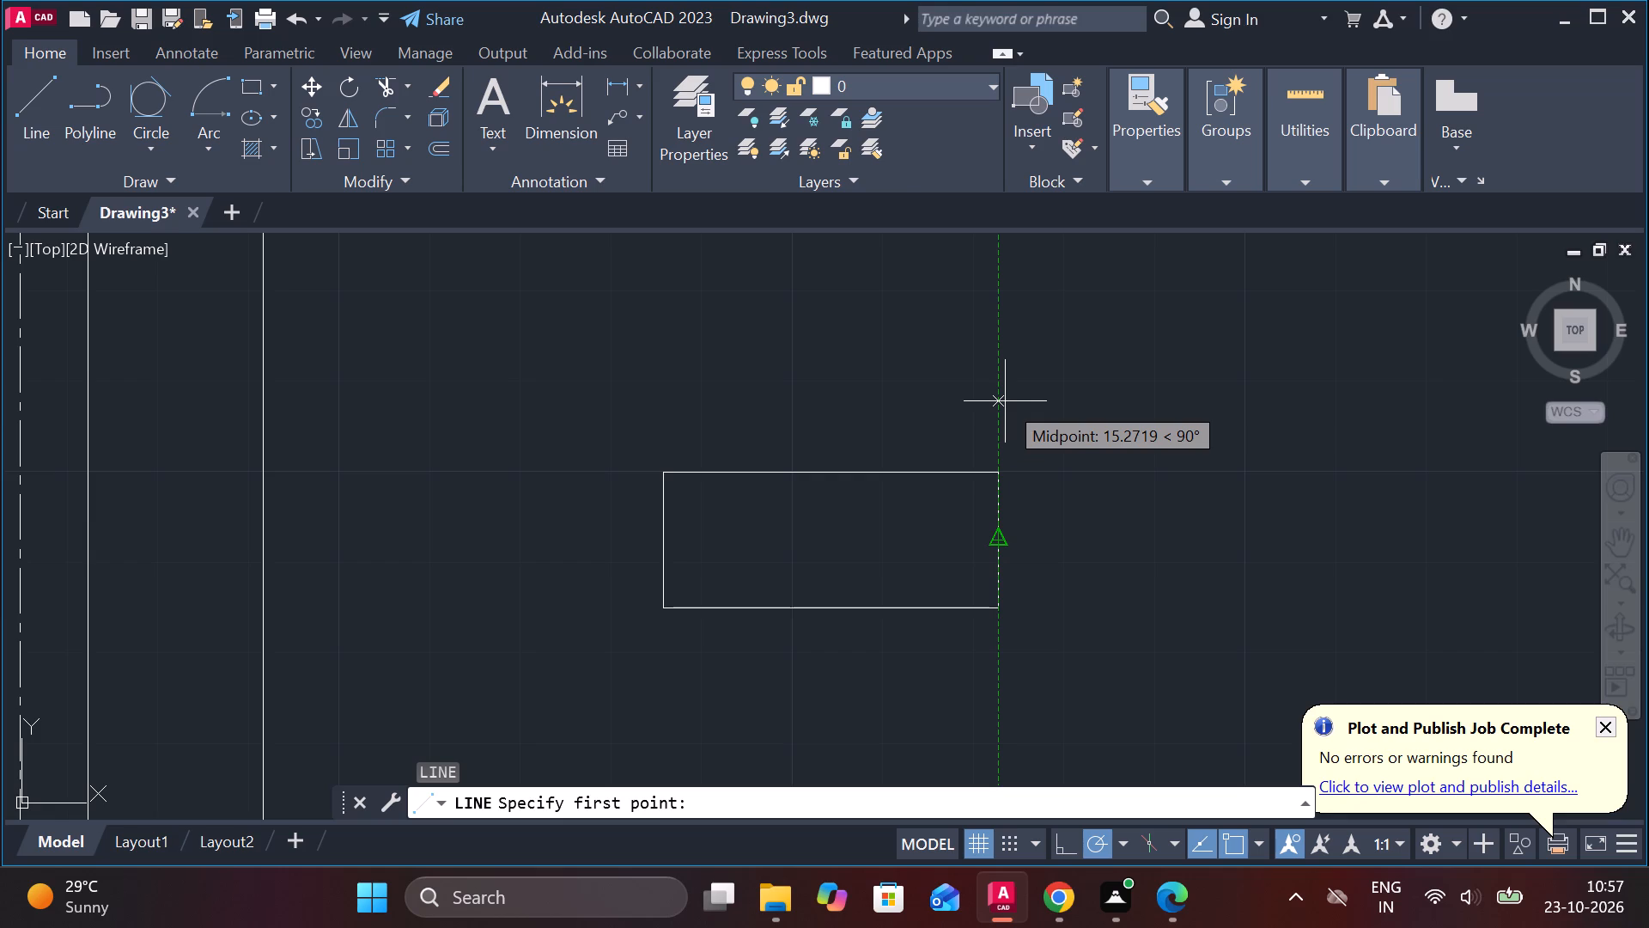
pyautogui.press('6')
pyautogui.press('Return')
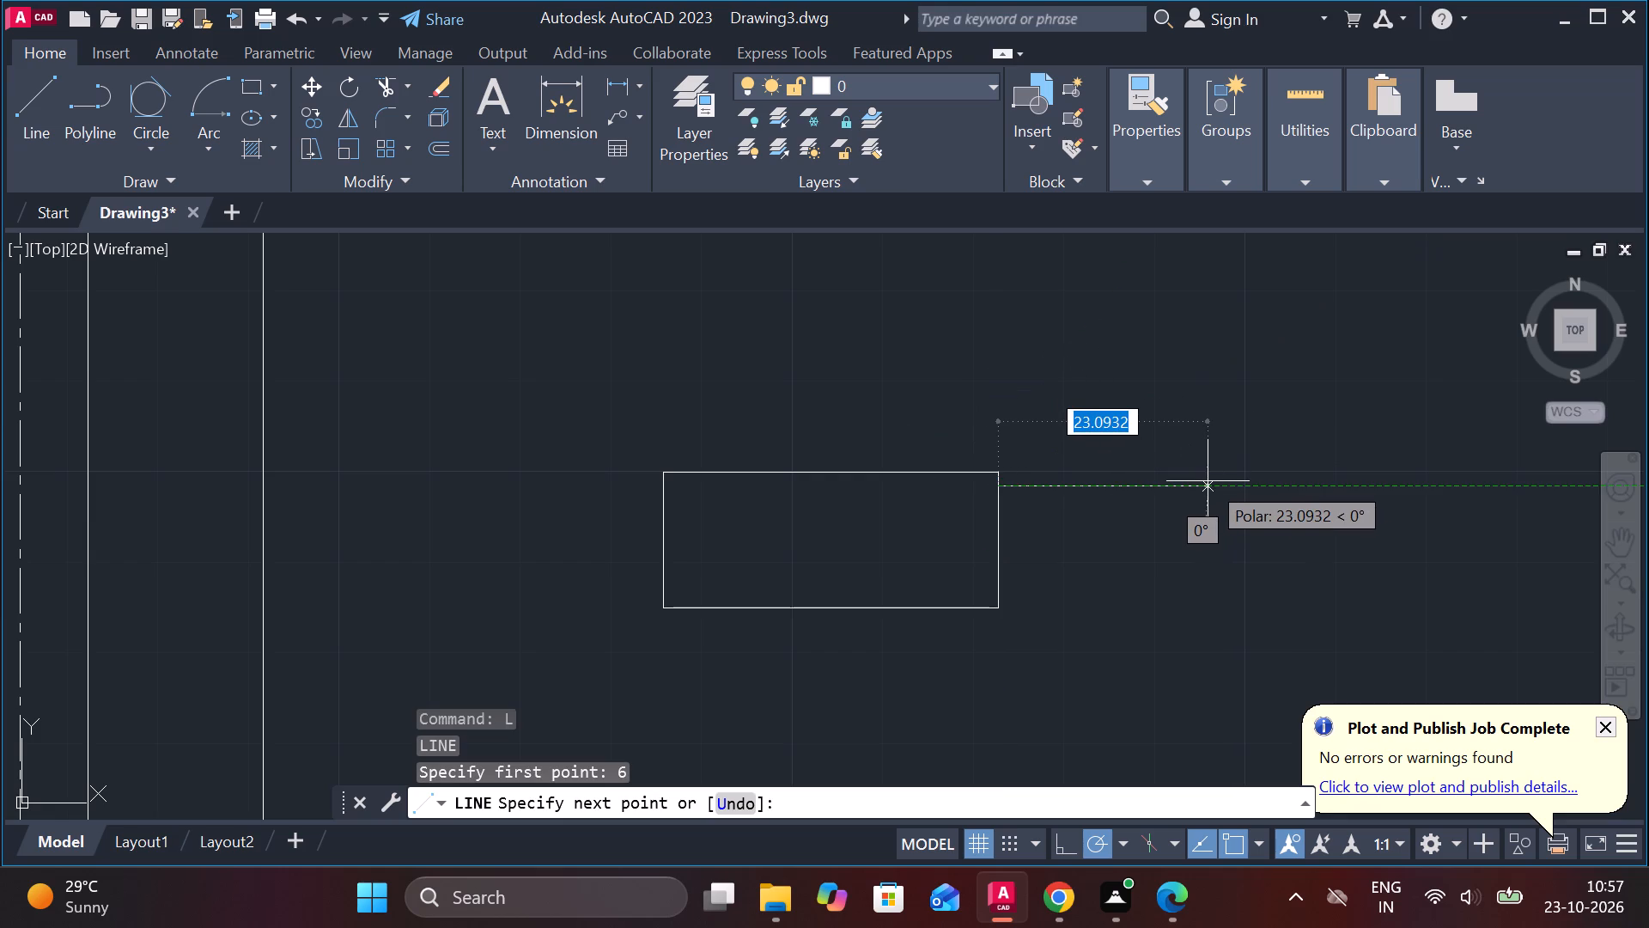
pyautogui.write('20')
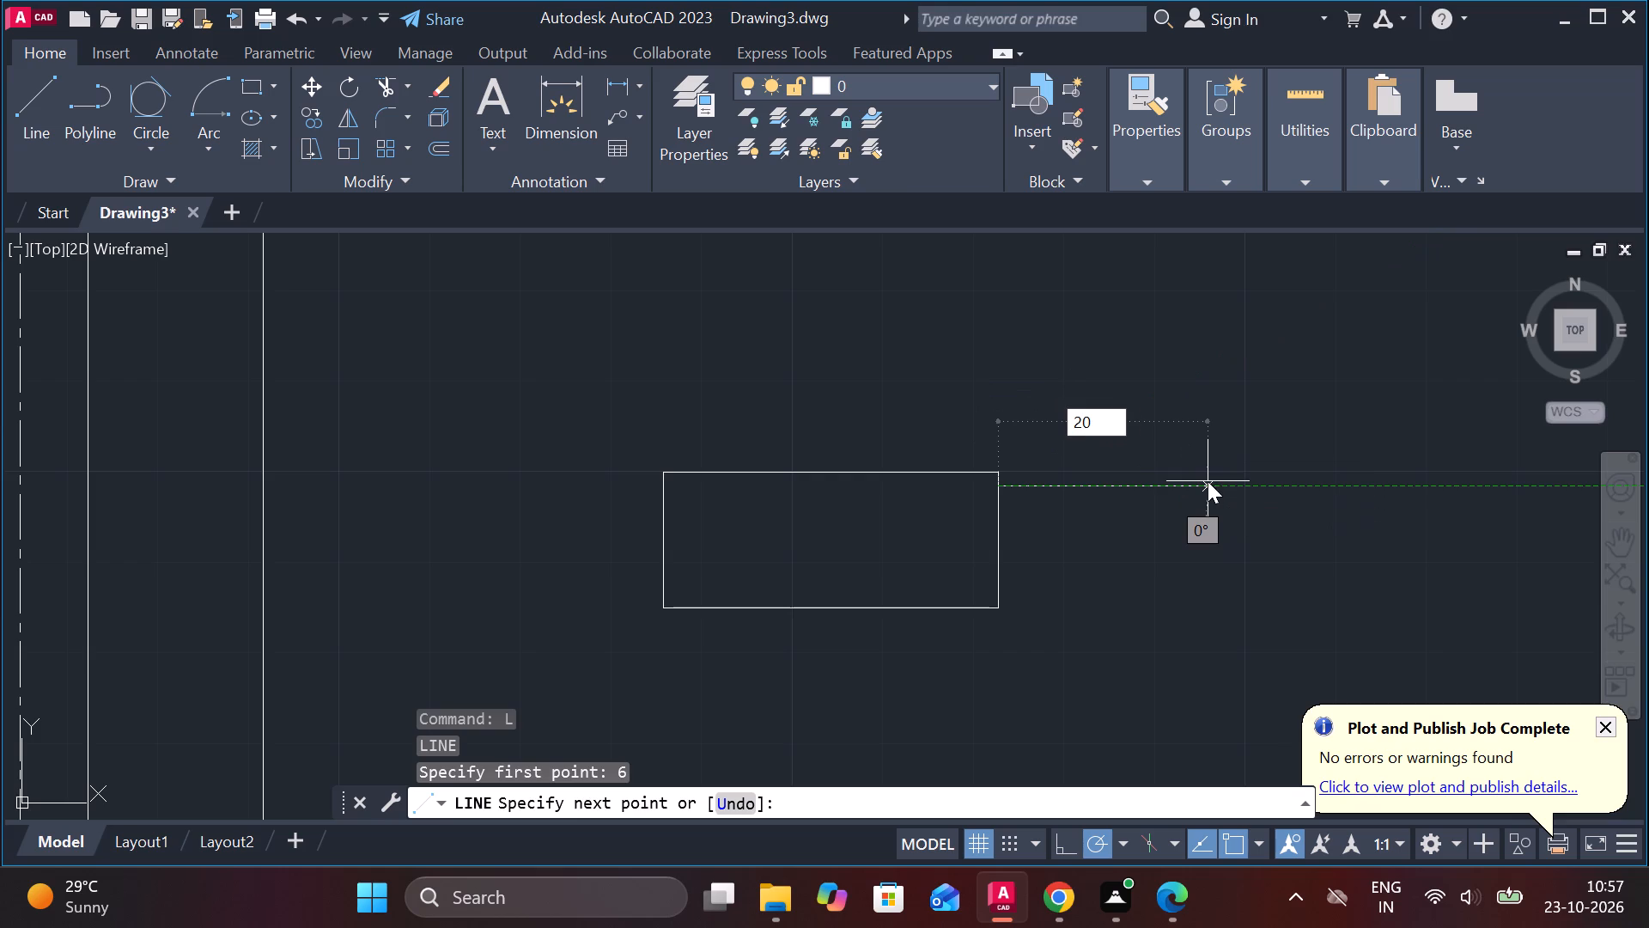
pyautogui.press('Return')
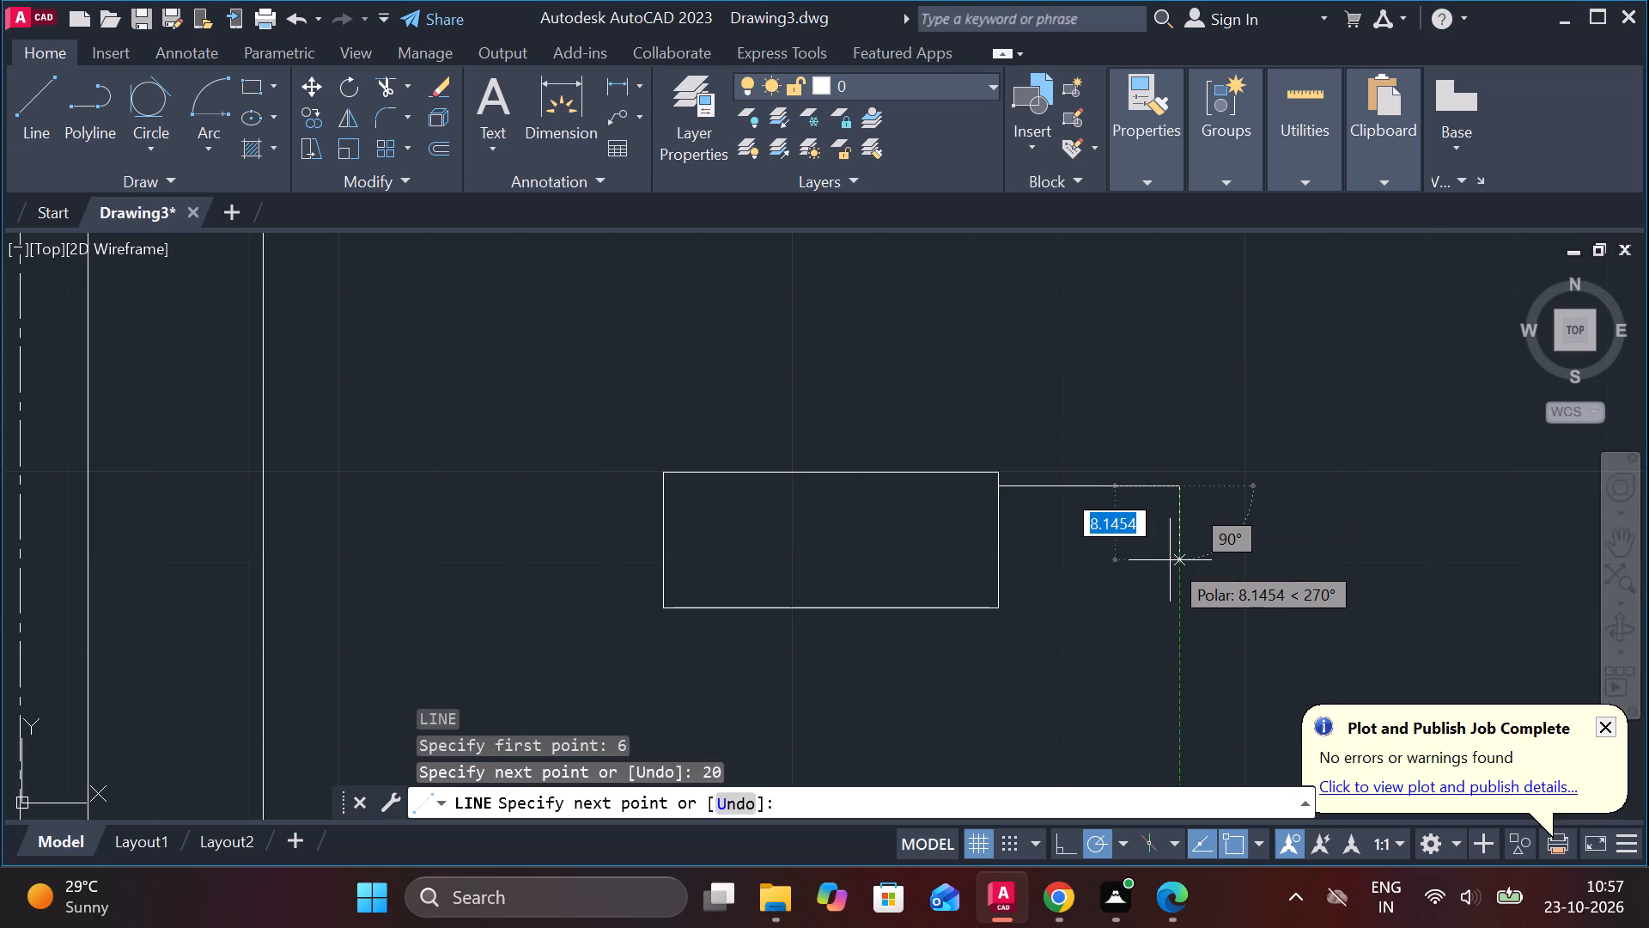
pyautogui.write('12')
pyautogui.press('space')
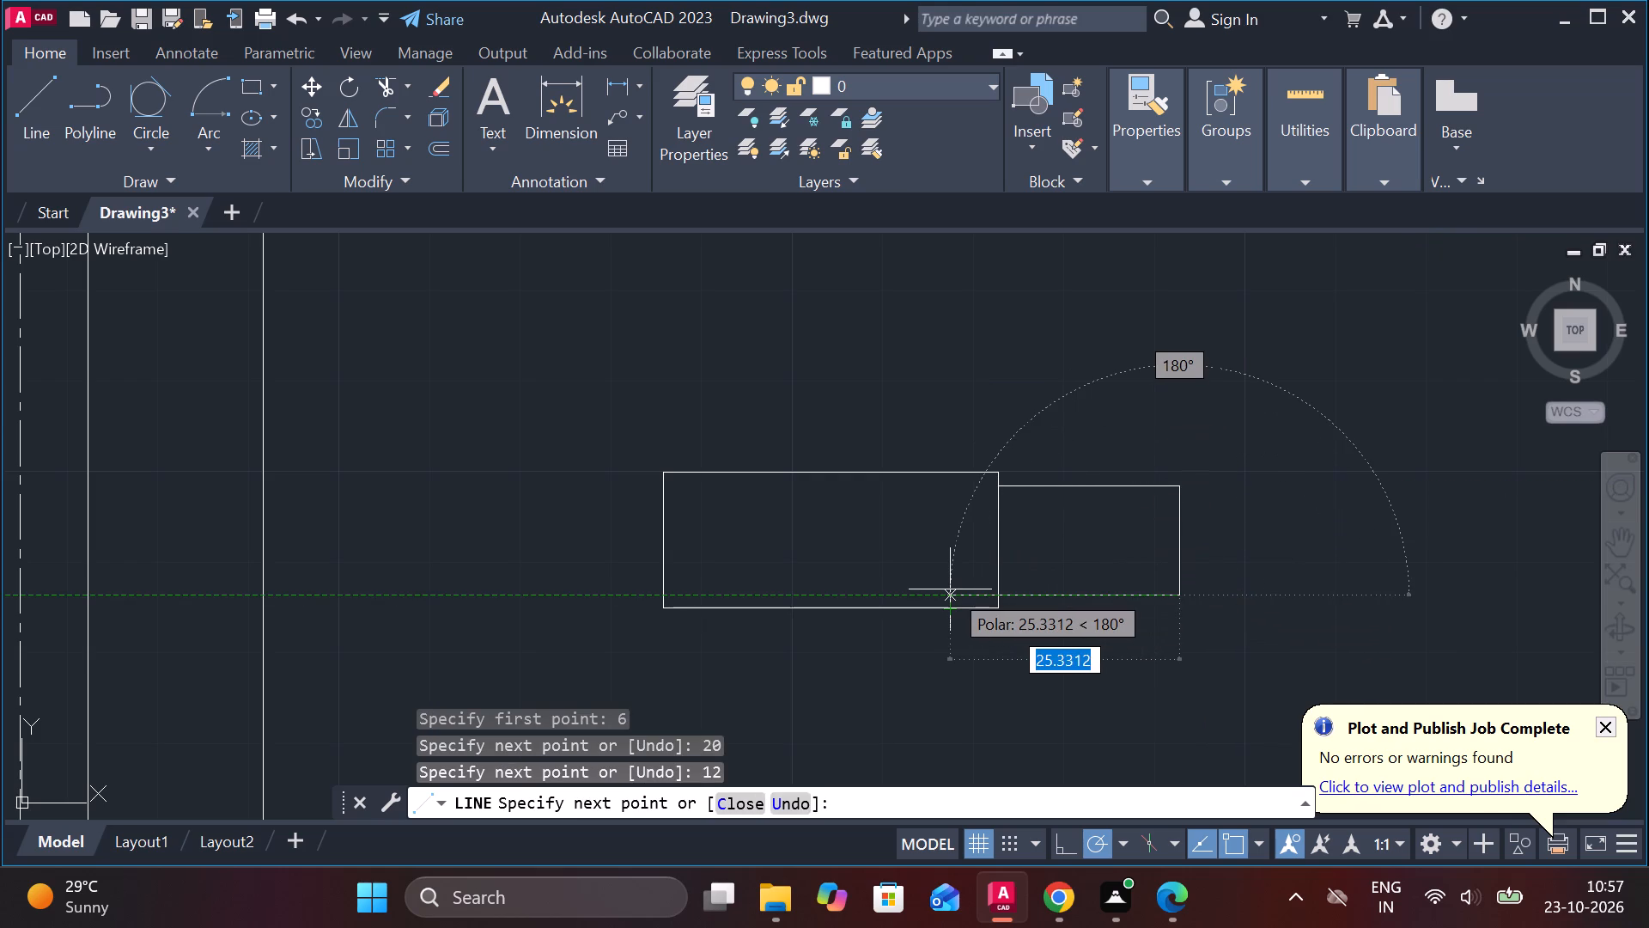
pyautogui.write('20')
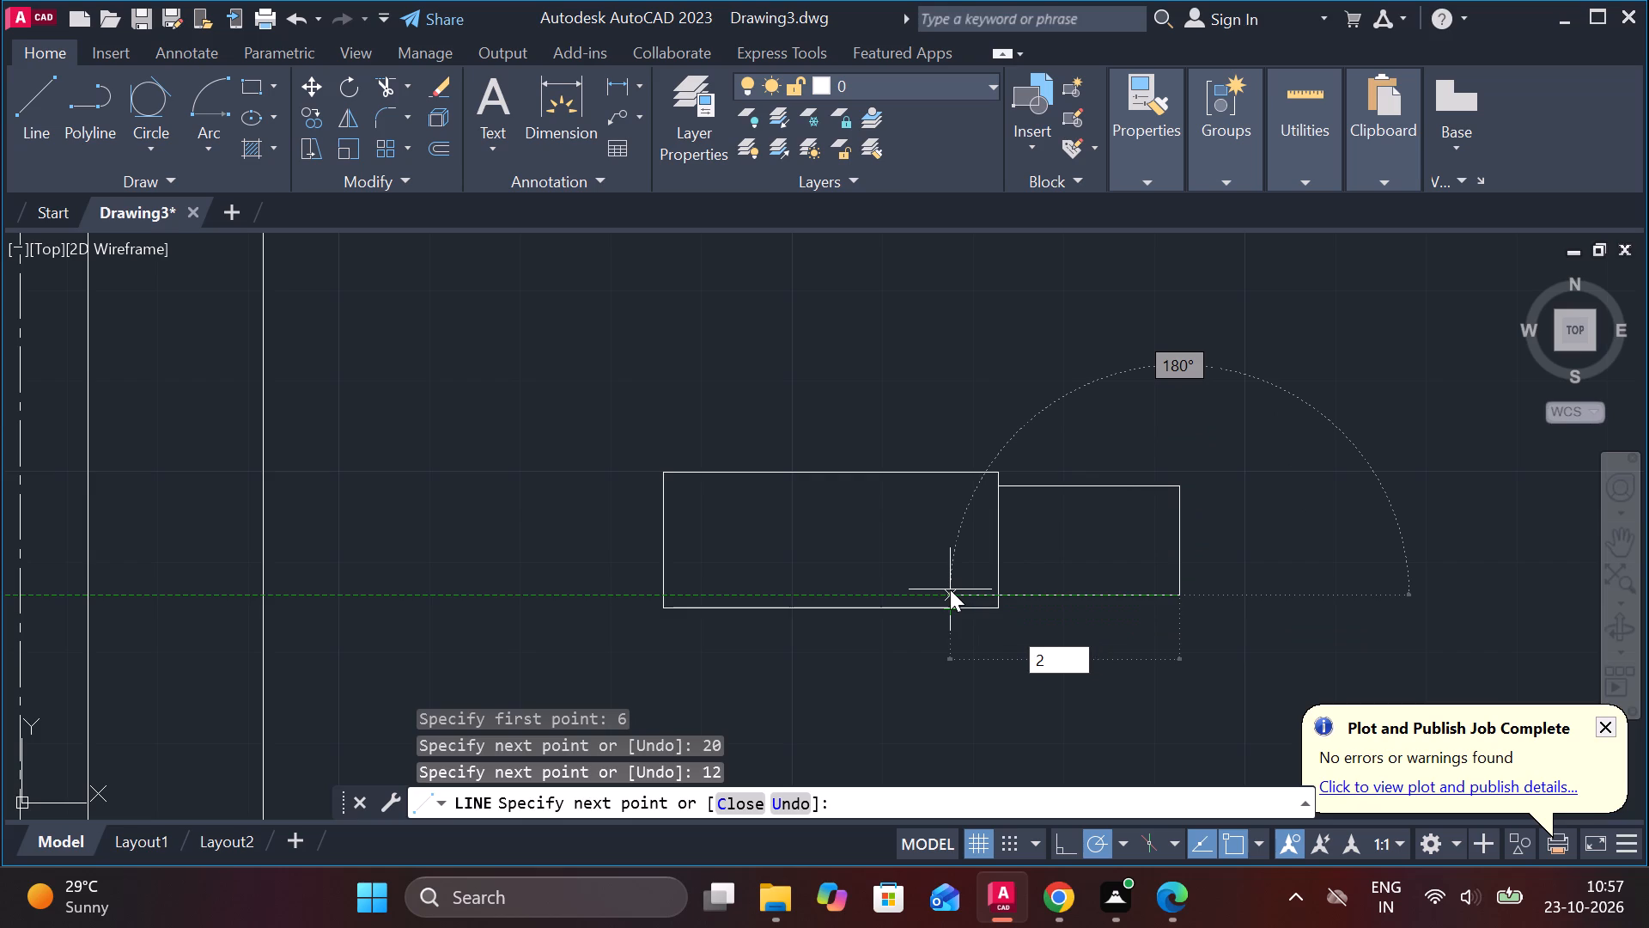
pyautogui.press('Return')
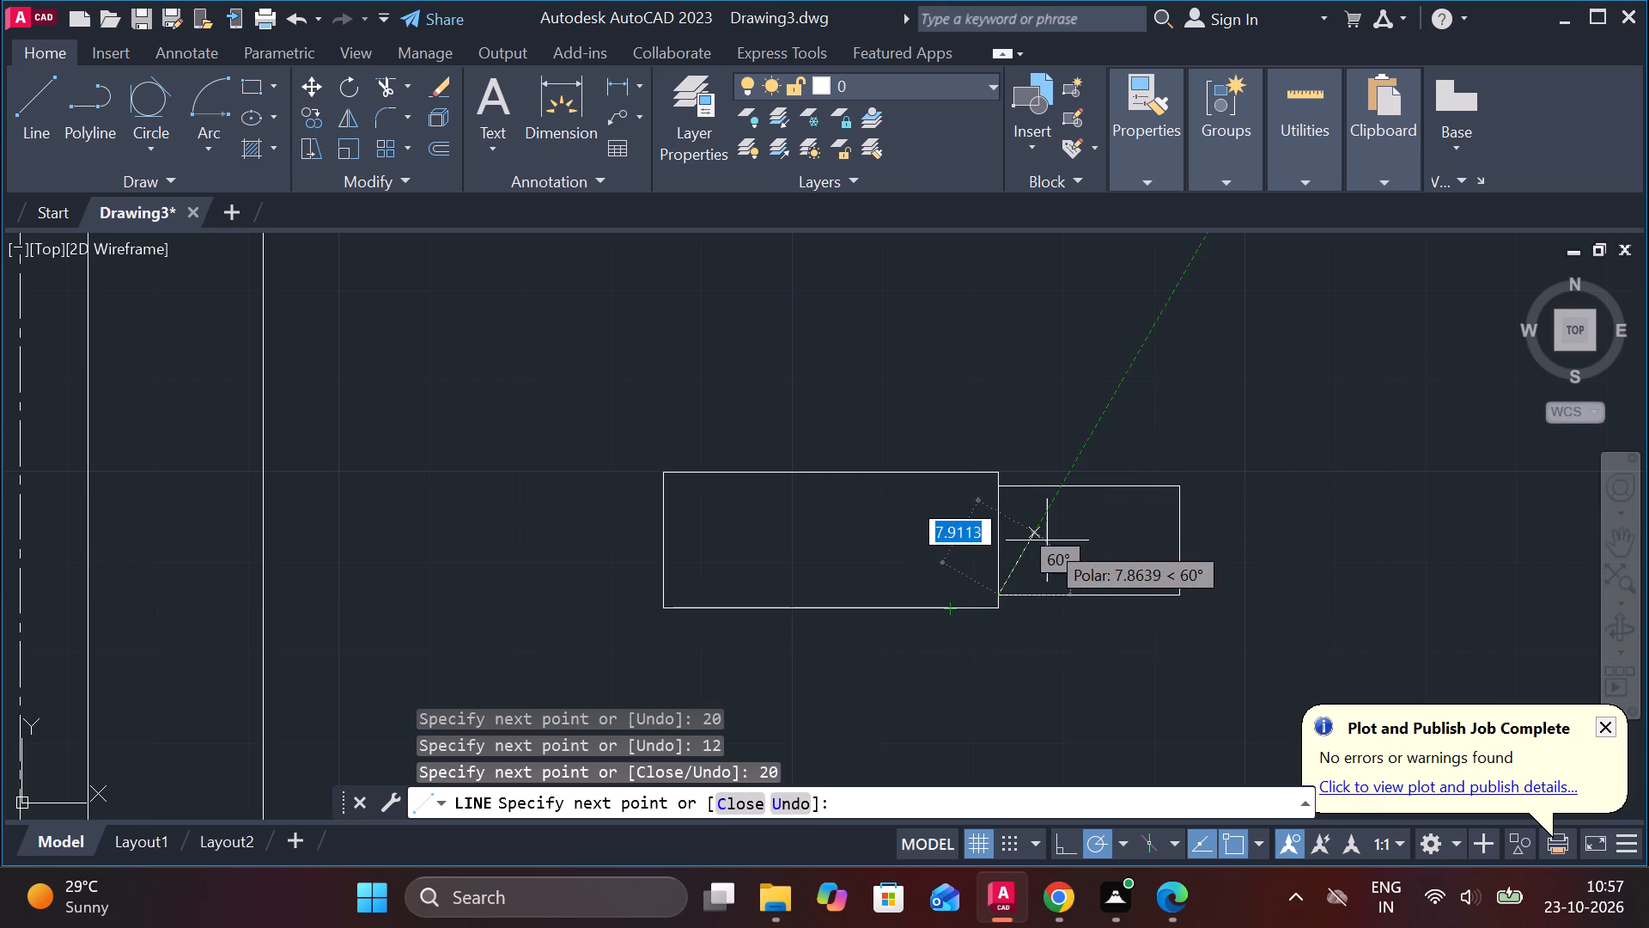
pyautogui.press('Escape')
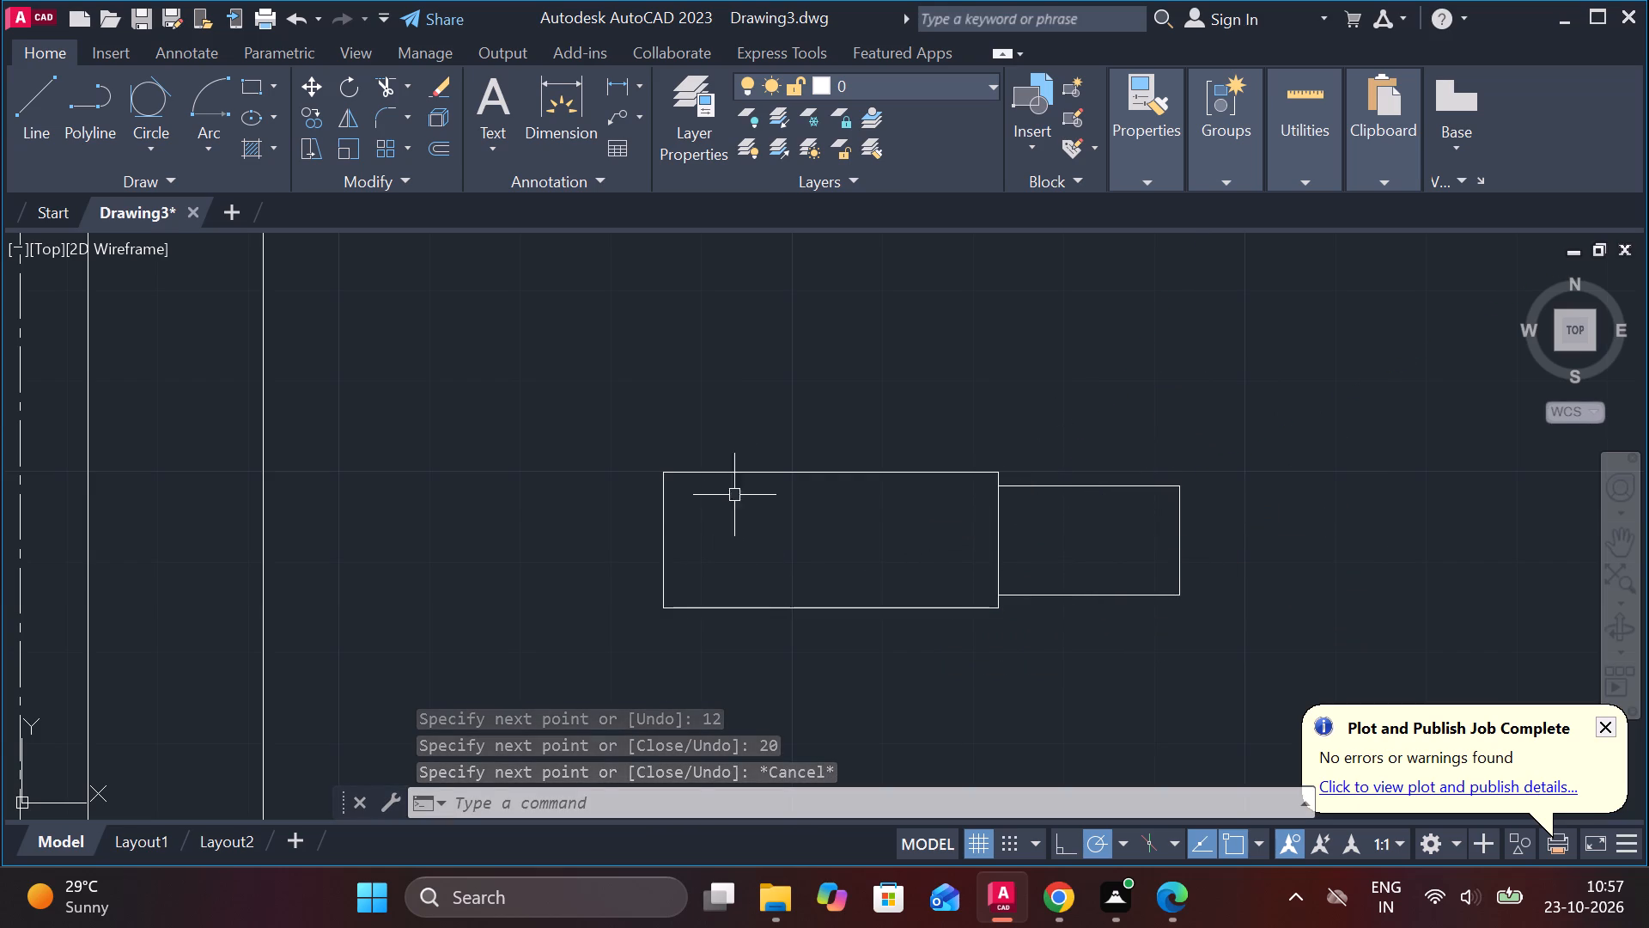
# Draw a horizontal centreline from the body's left edge midpoint to the stepped end's right edge.
pyautogui.press('l')
pyautogui.press('Return')
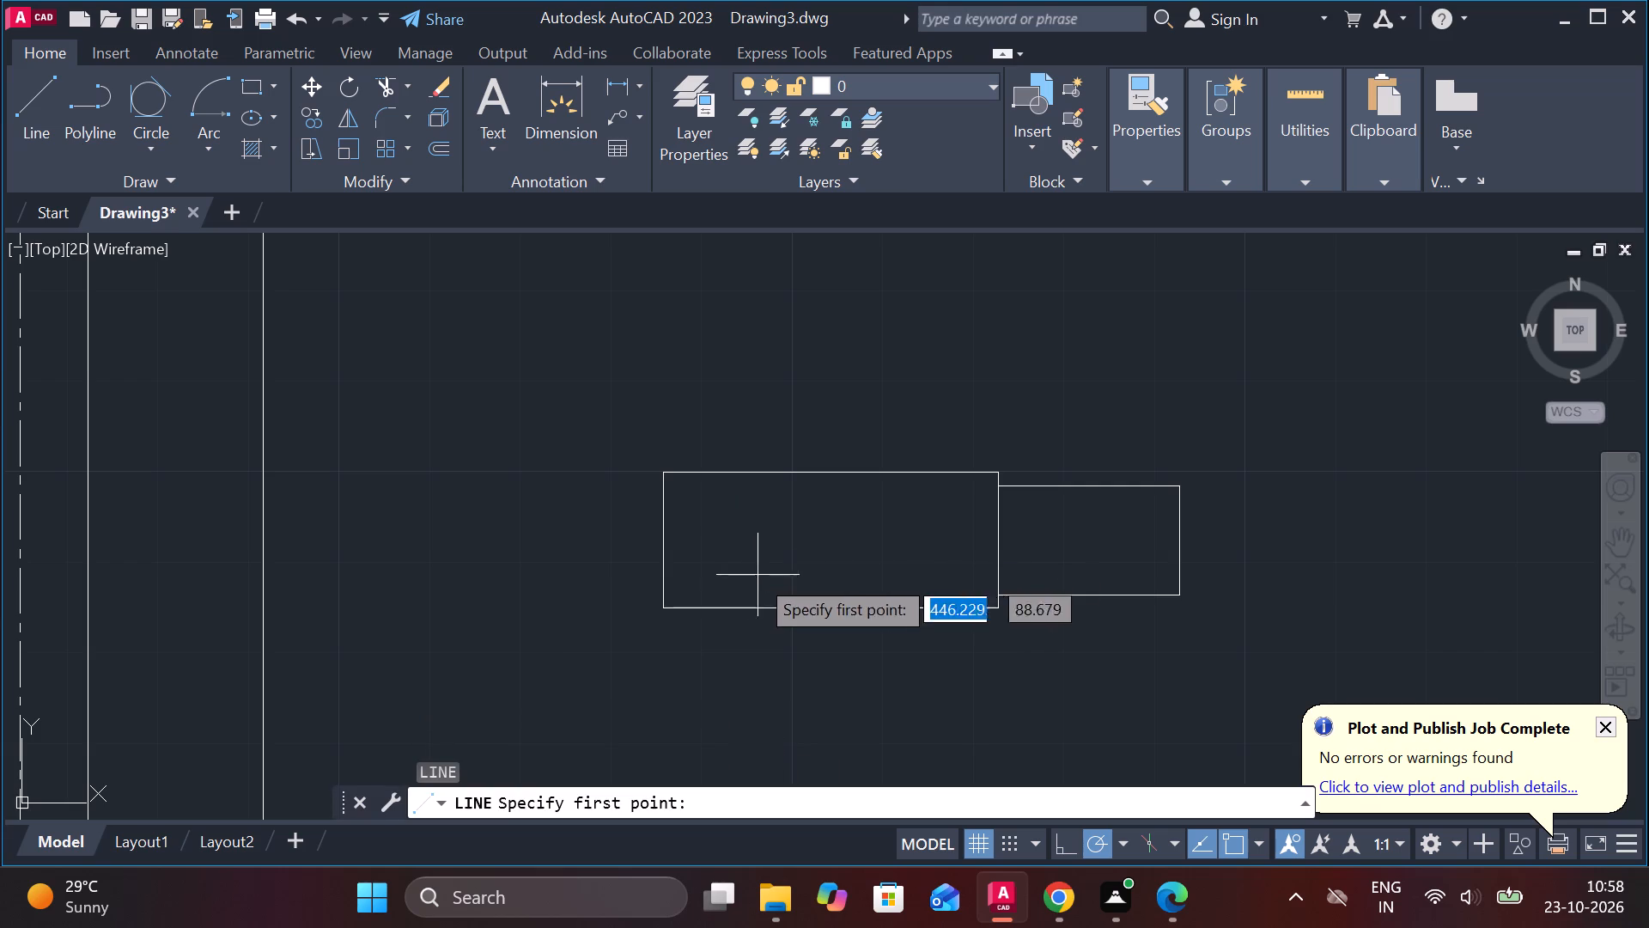
pyautogui.click(659, 542)
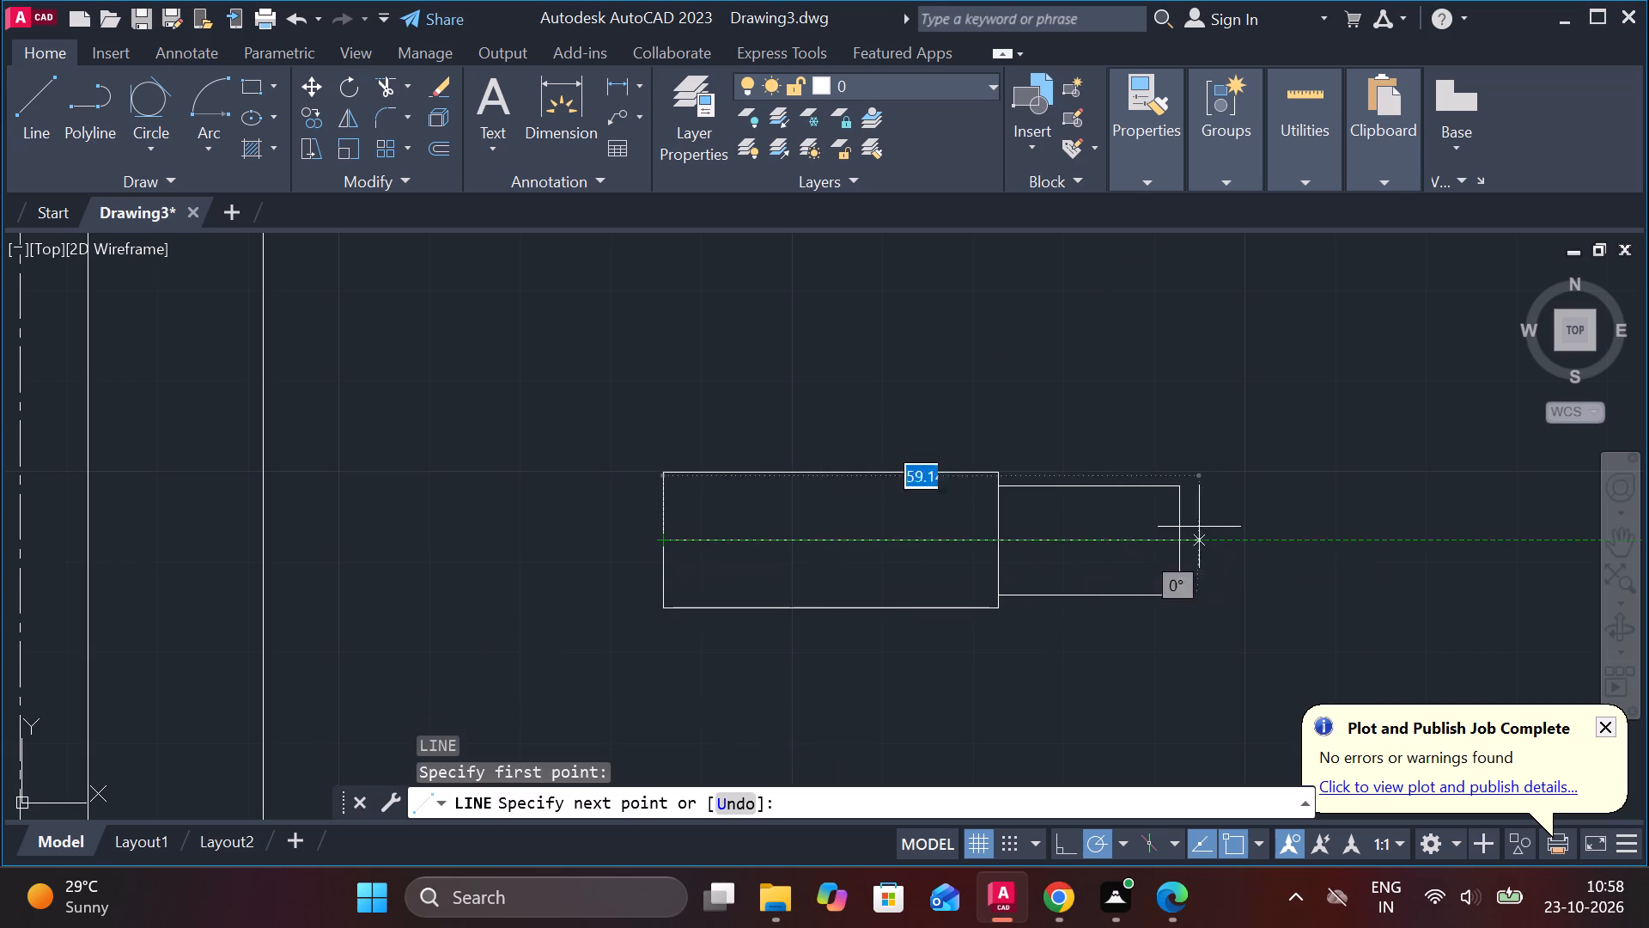
pyautogui.click(1184, 536)
pyautogui.press('Escape')
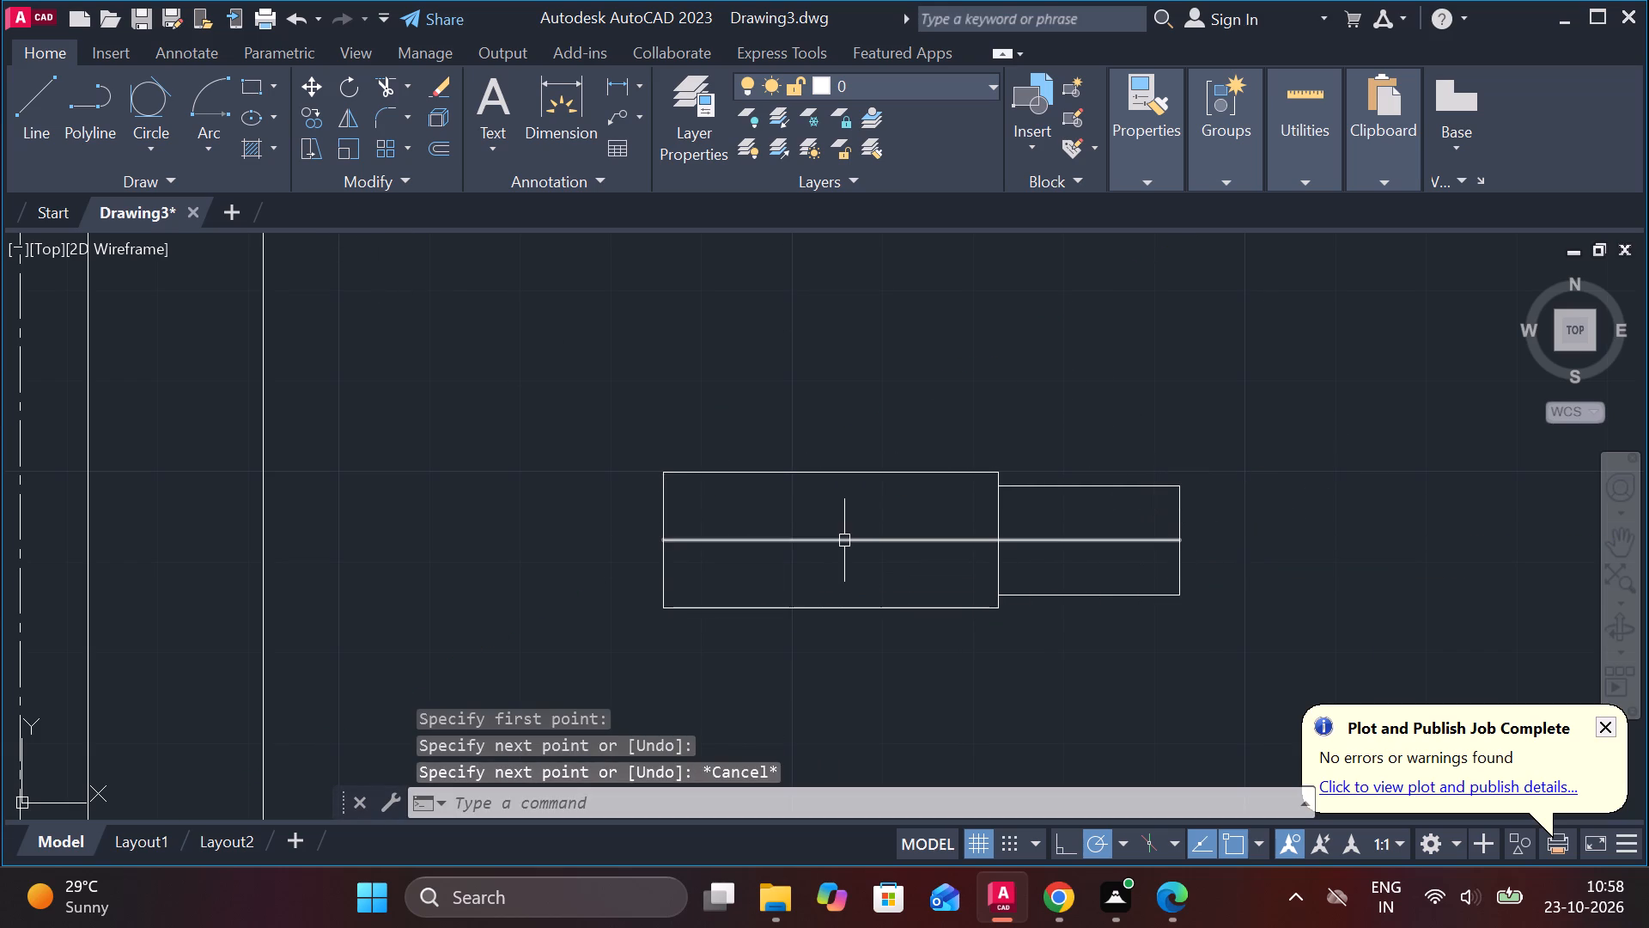
# Place a 6 diameter circle on the centreline, with its centre 9 inside the body's left edge.
pyautogui.press('c')
pyautogui.press('space')
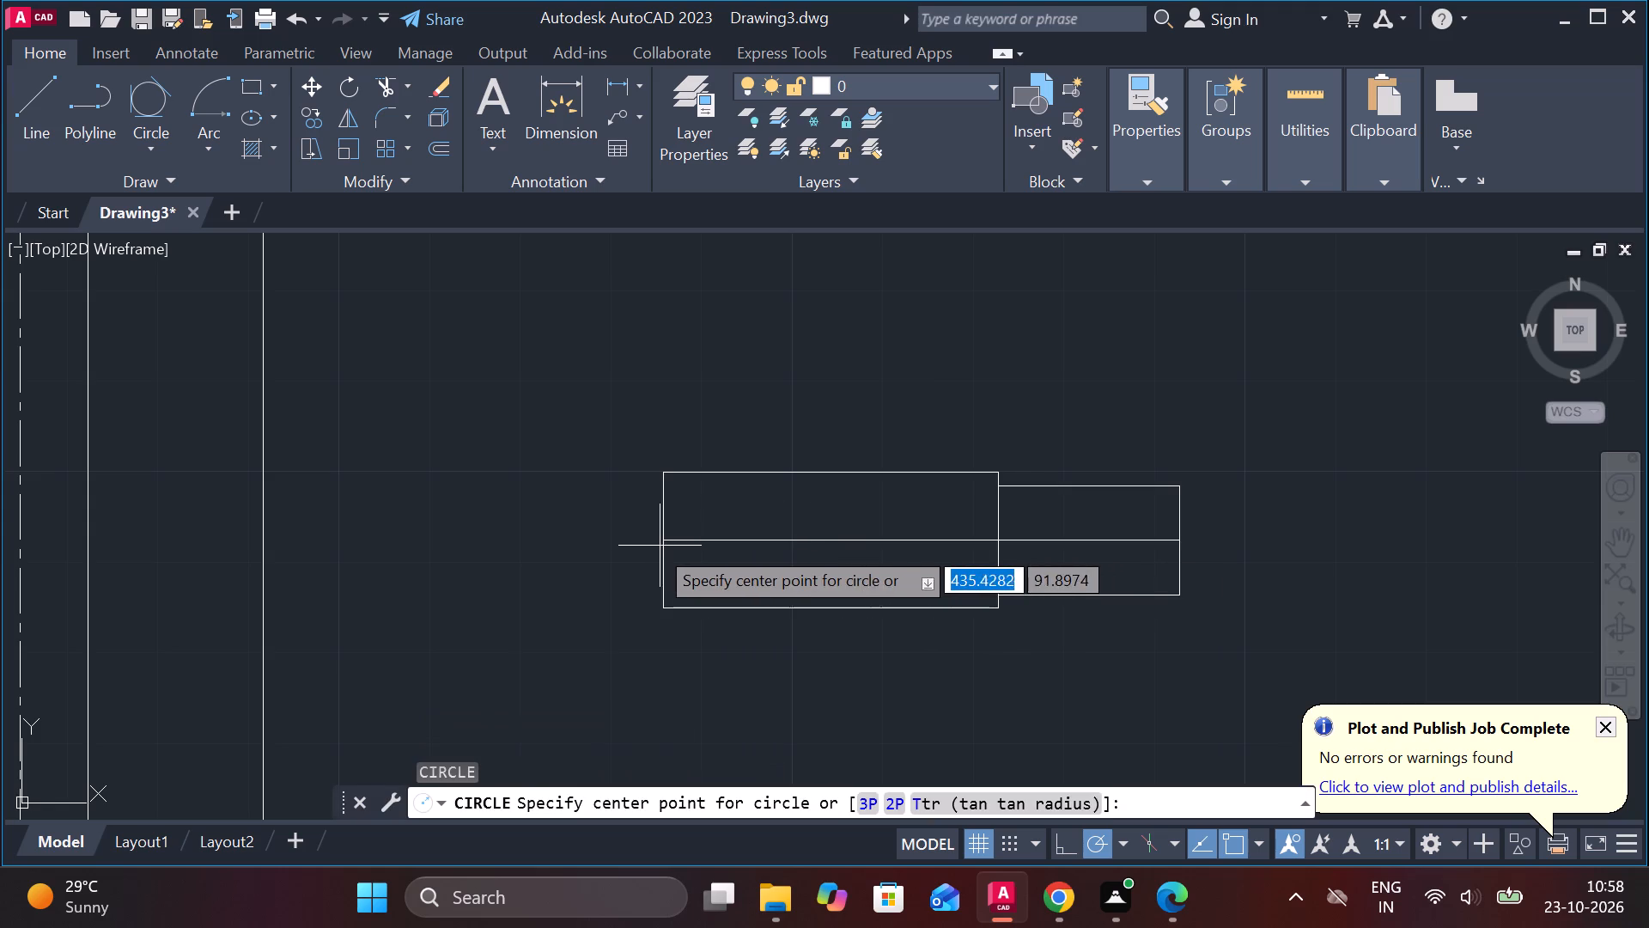
pyautogui.click(672, 537)
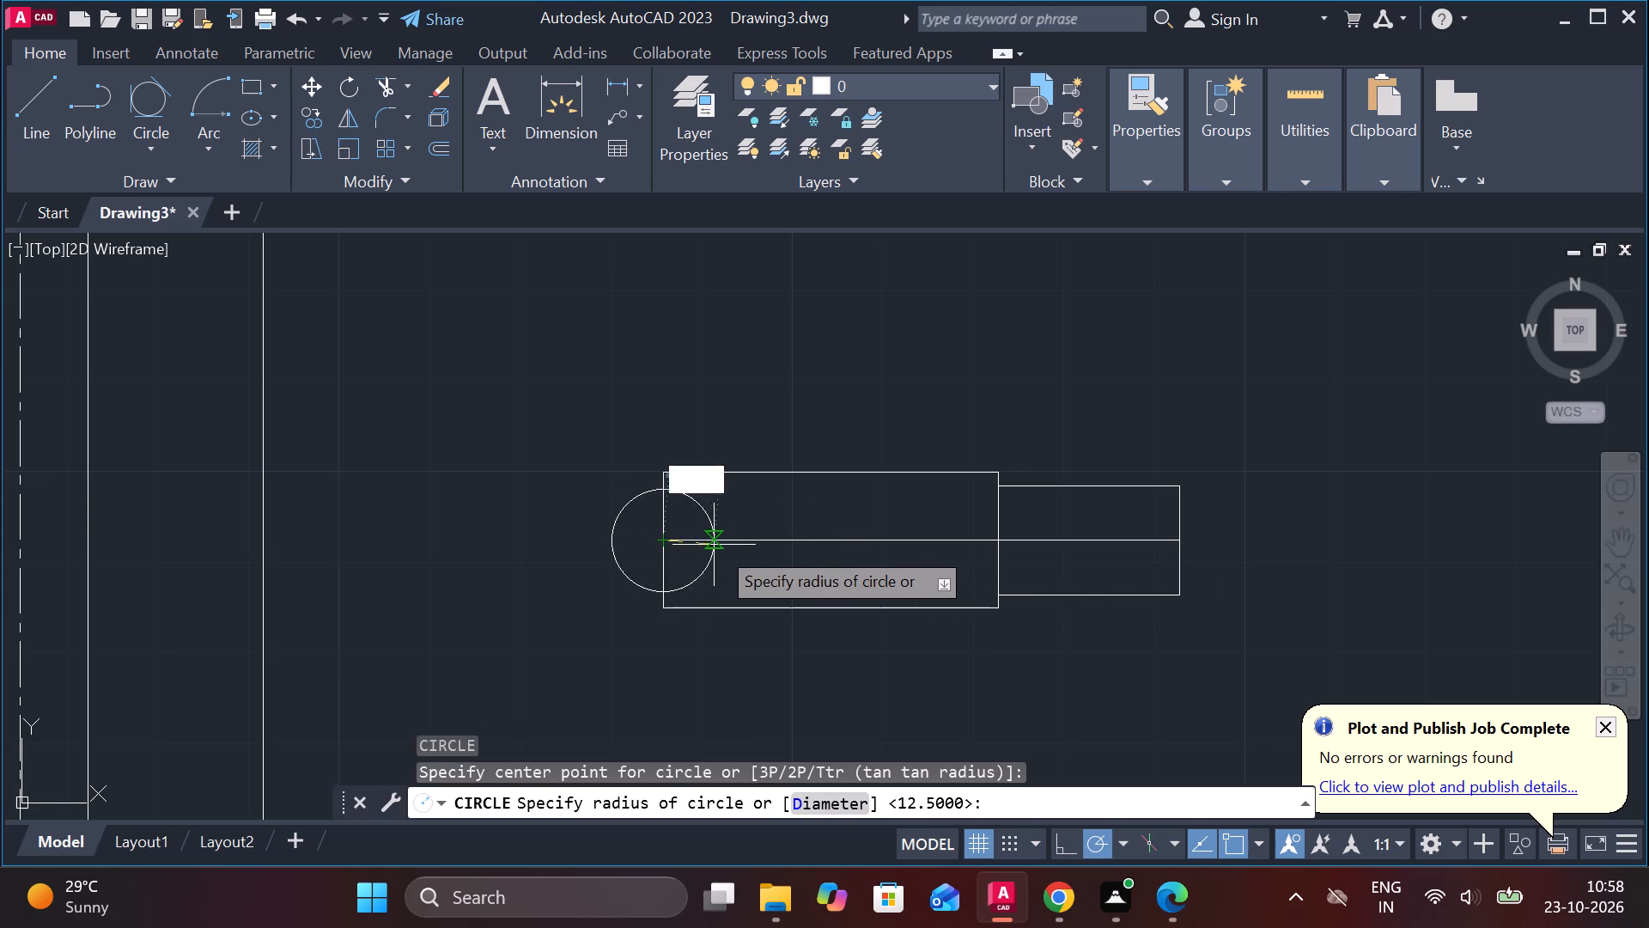
pyautogui.write('D 6')
pyautogui.press('Return')
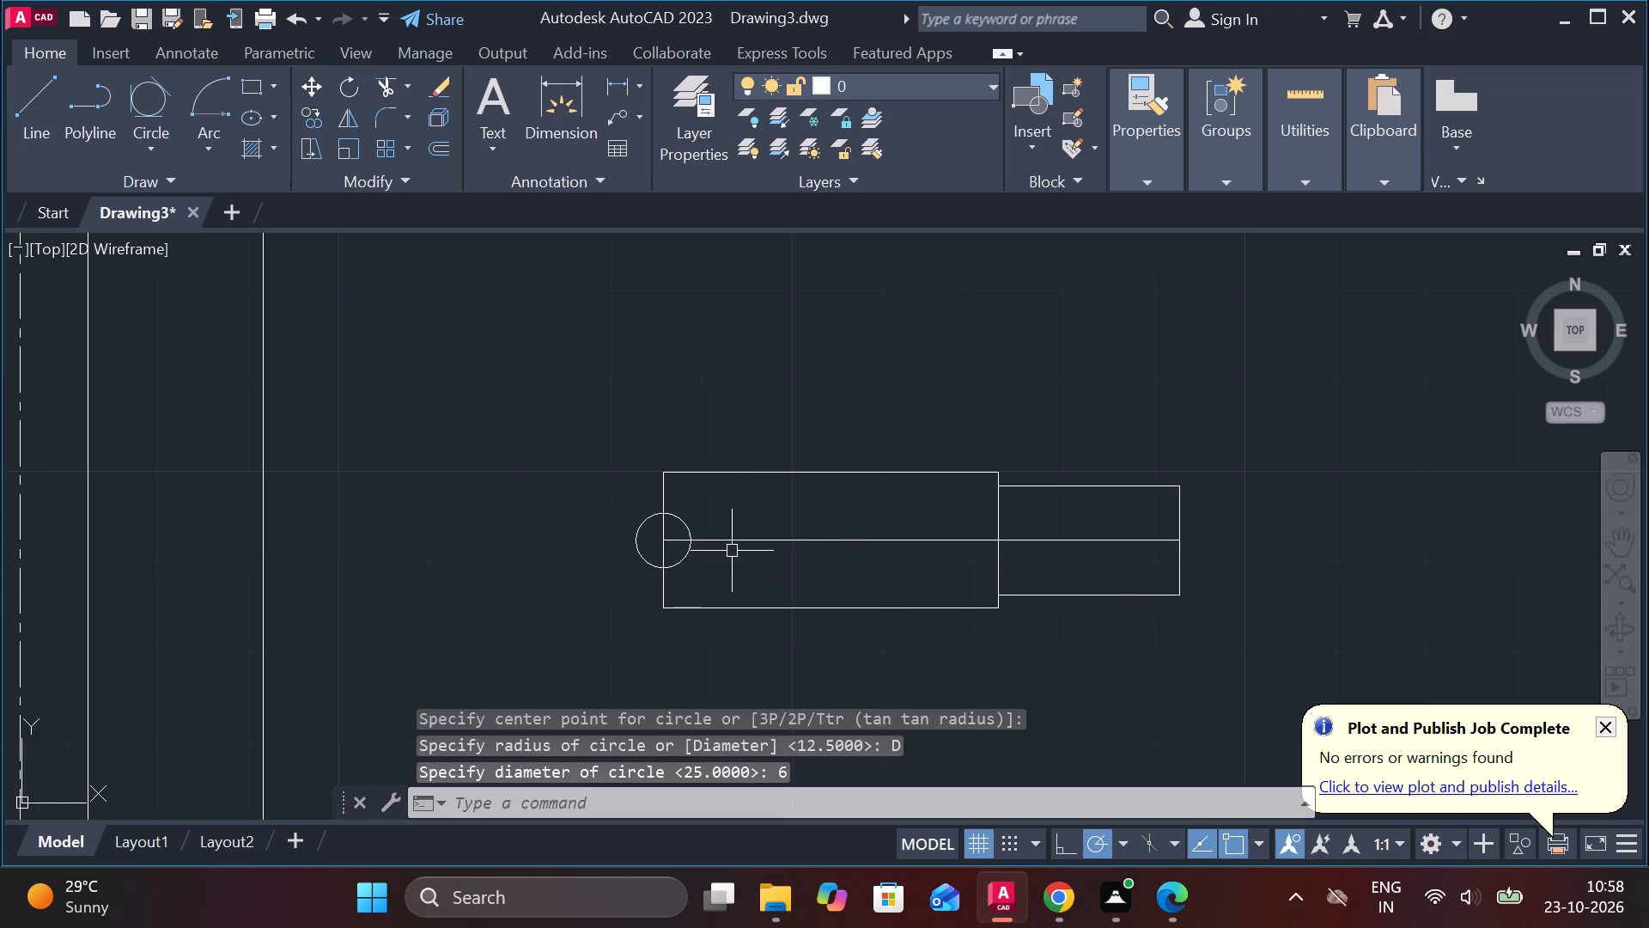
pyautogui.click(682, 515)
pyautogui.press('m')
pyautogui.press('Return')
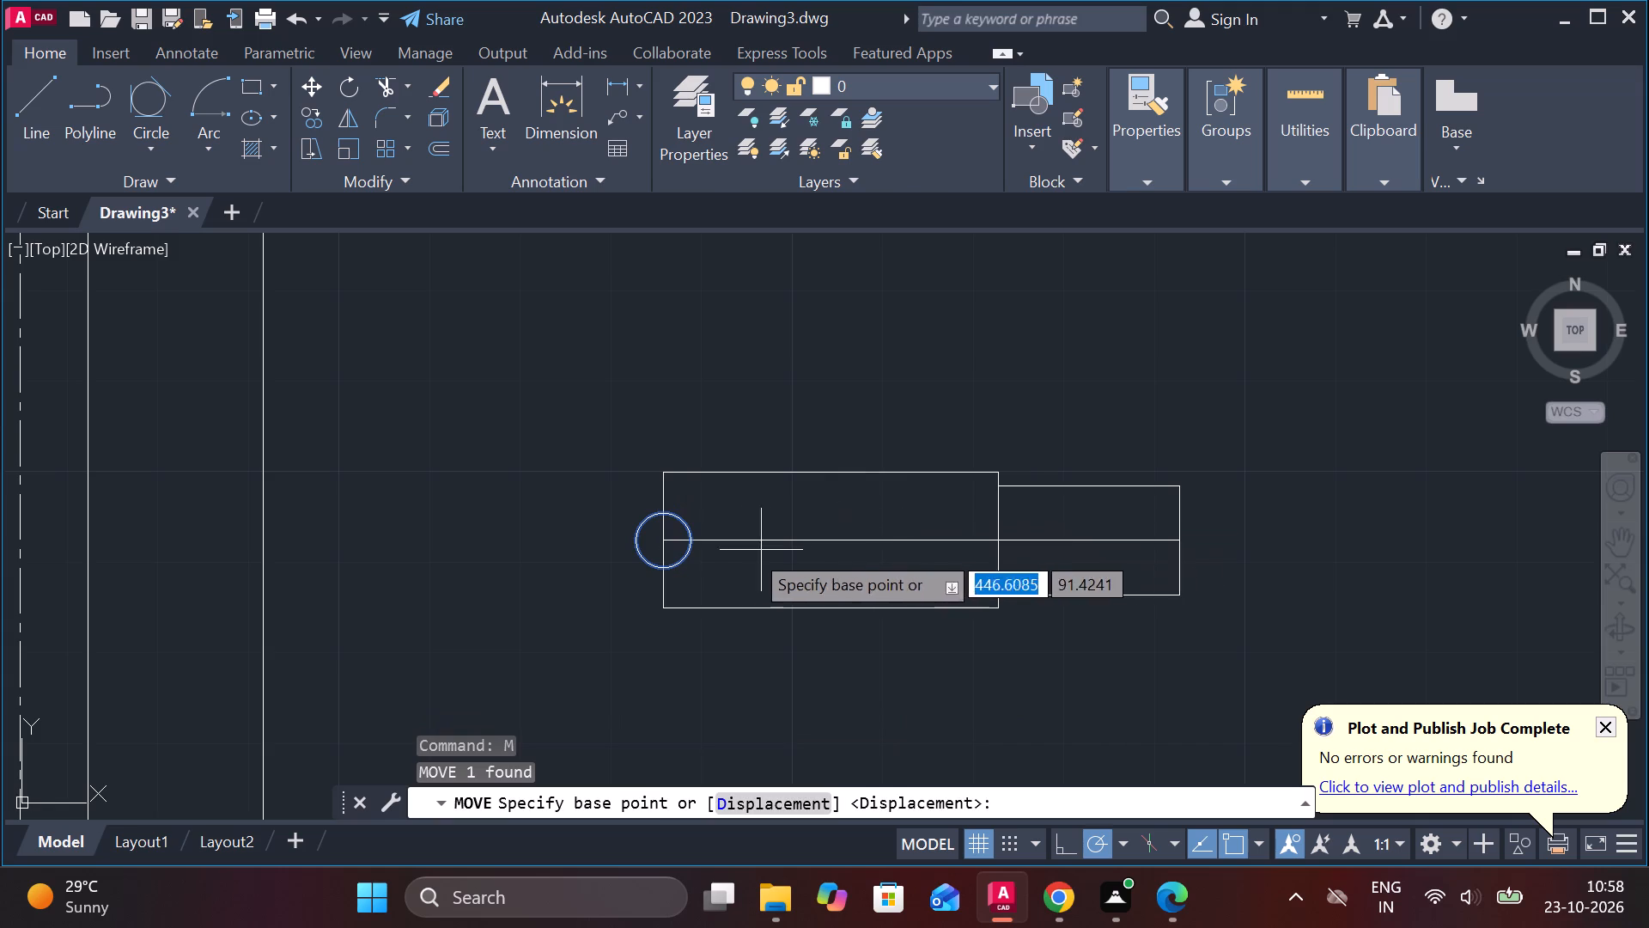
pyautogui.click(661, 549)
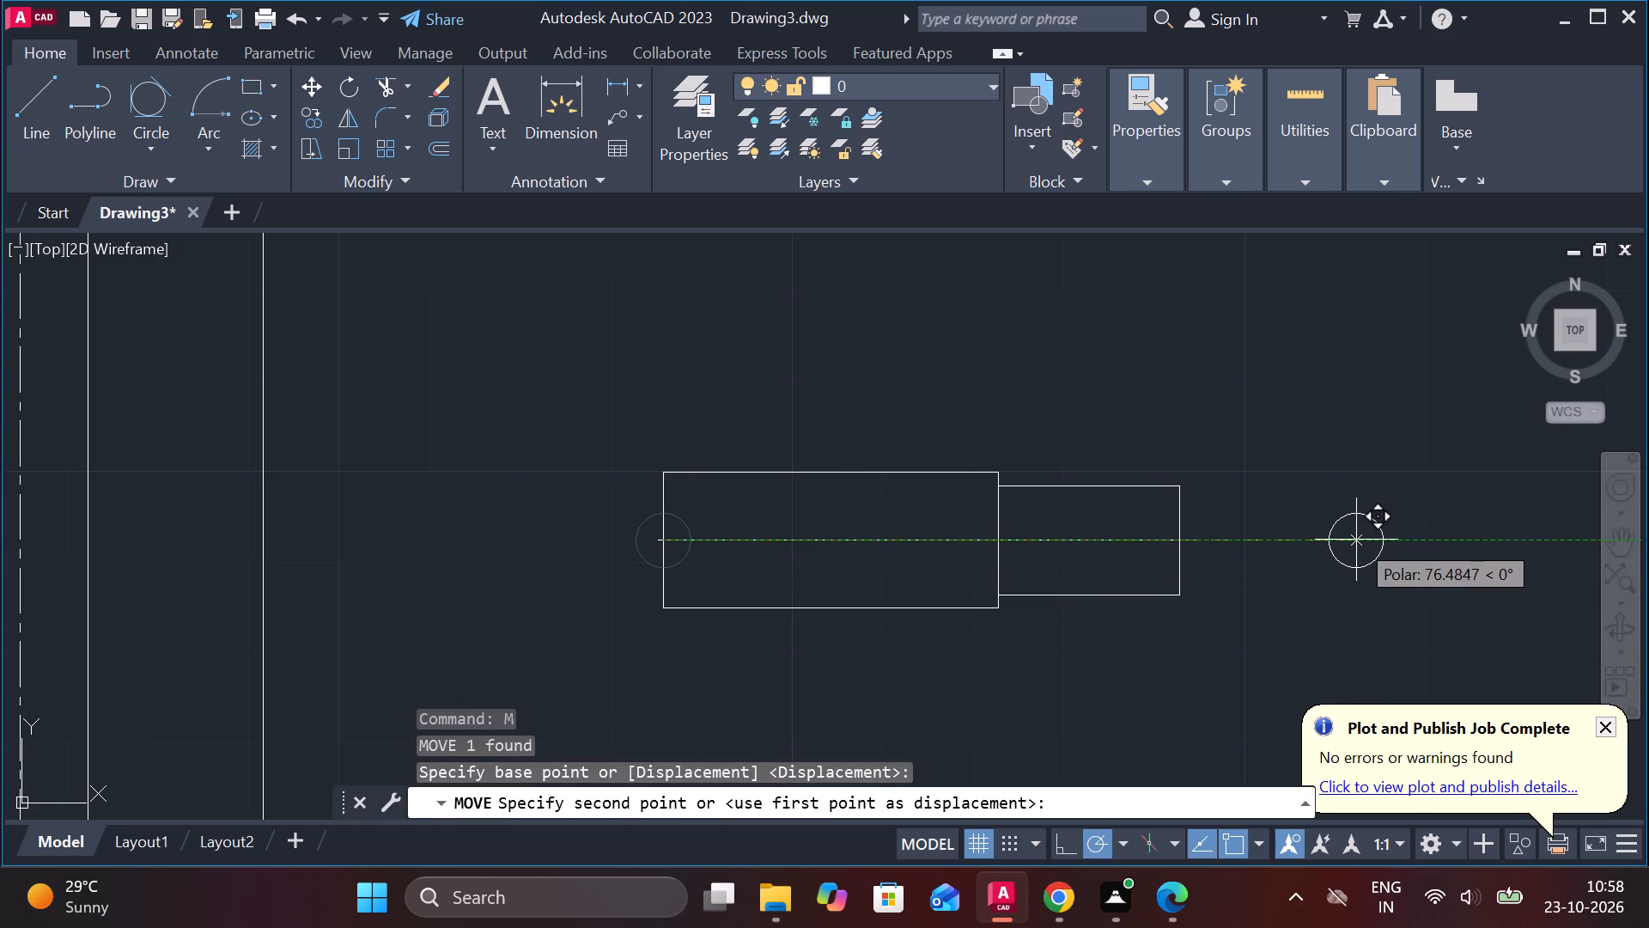
pyautogui.press('9')
pyautogui.press('Return')
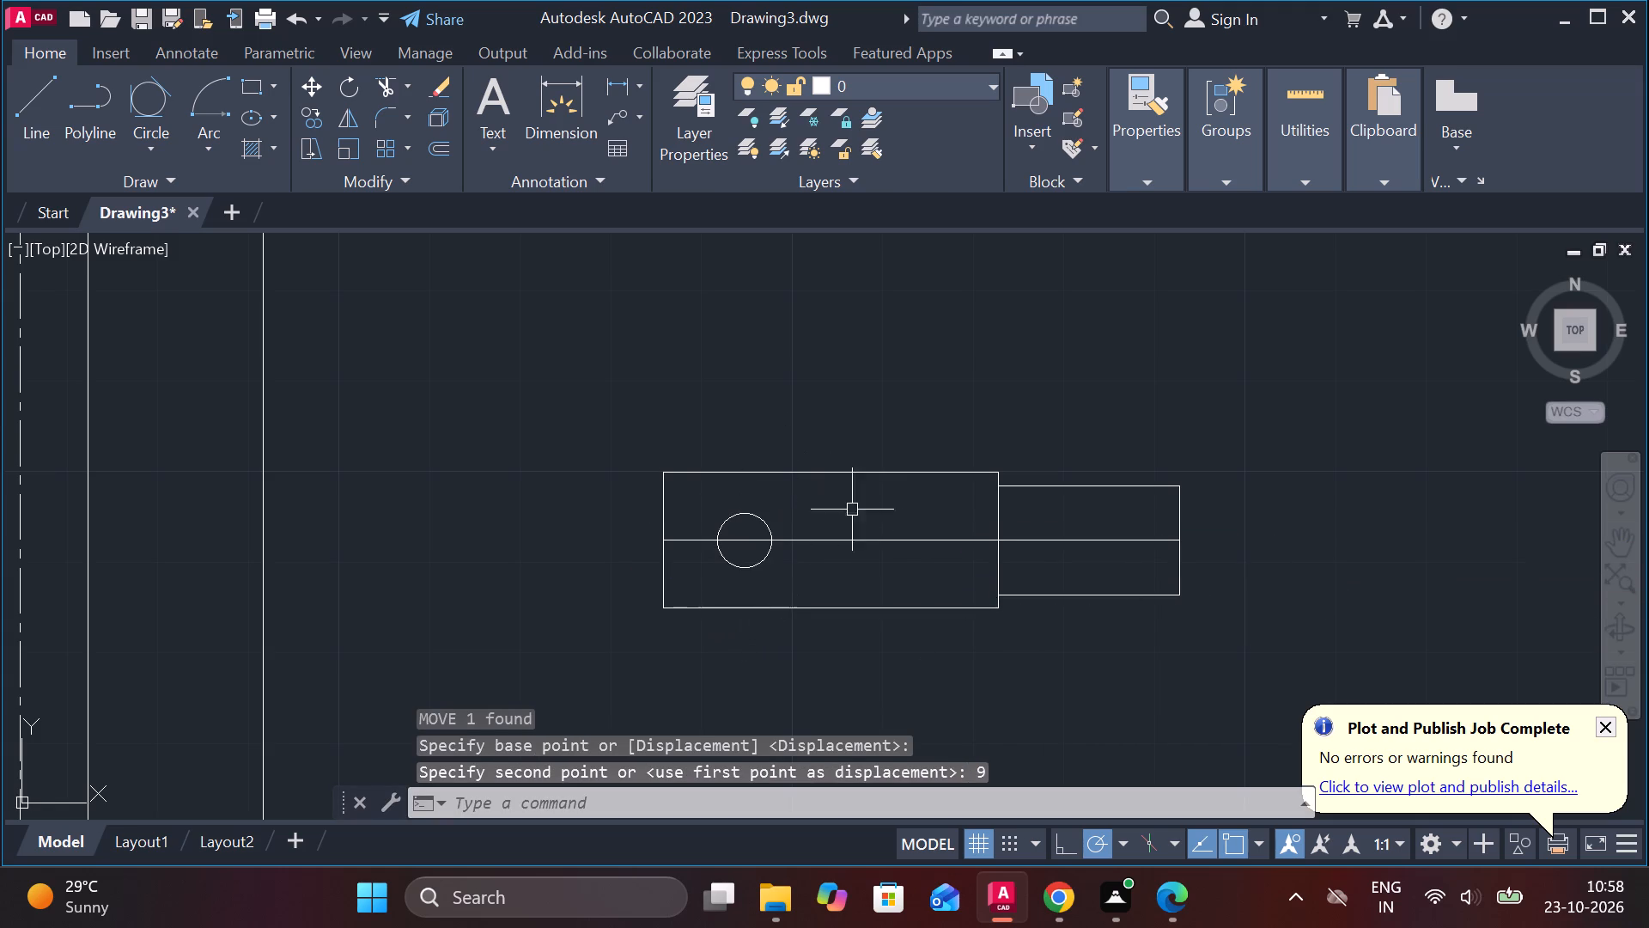
# Change the new part's horizontal centreline to the CENTER linetype.
pyautogui.click(859, 542)
pyautogui.click(1151, 186)
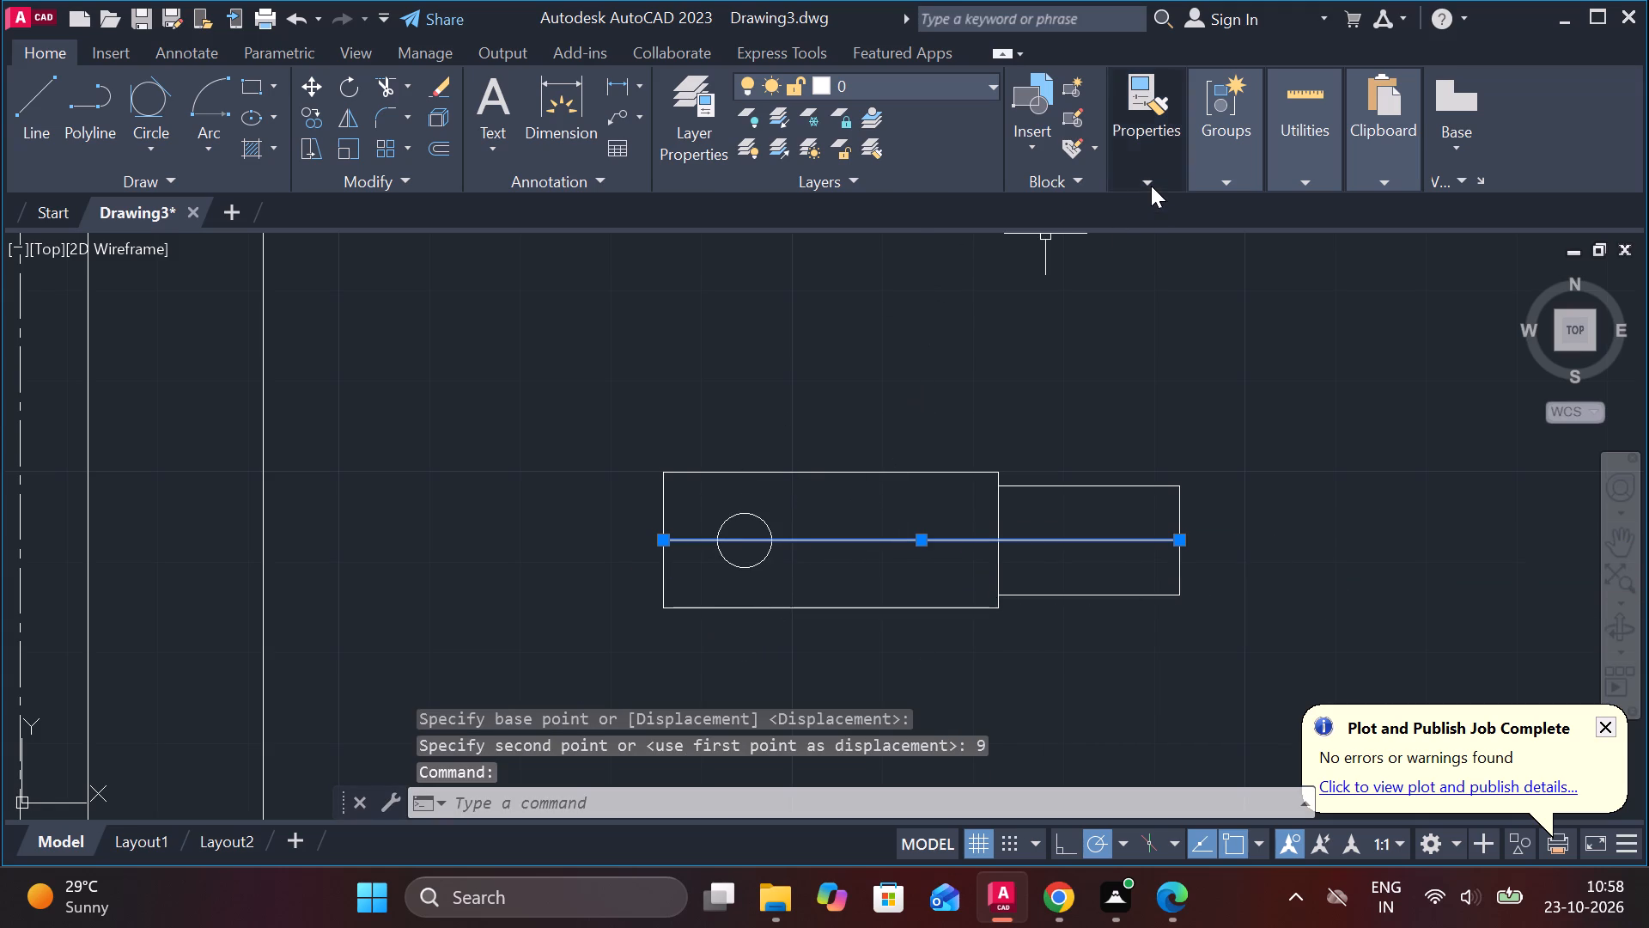
pyautogui.click(1284, 278)
pyautogui.click(1330, 357)
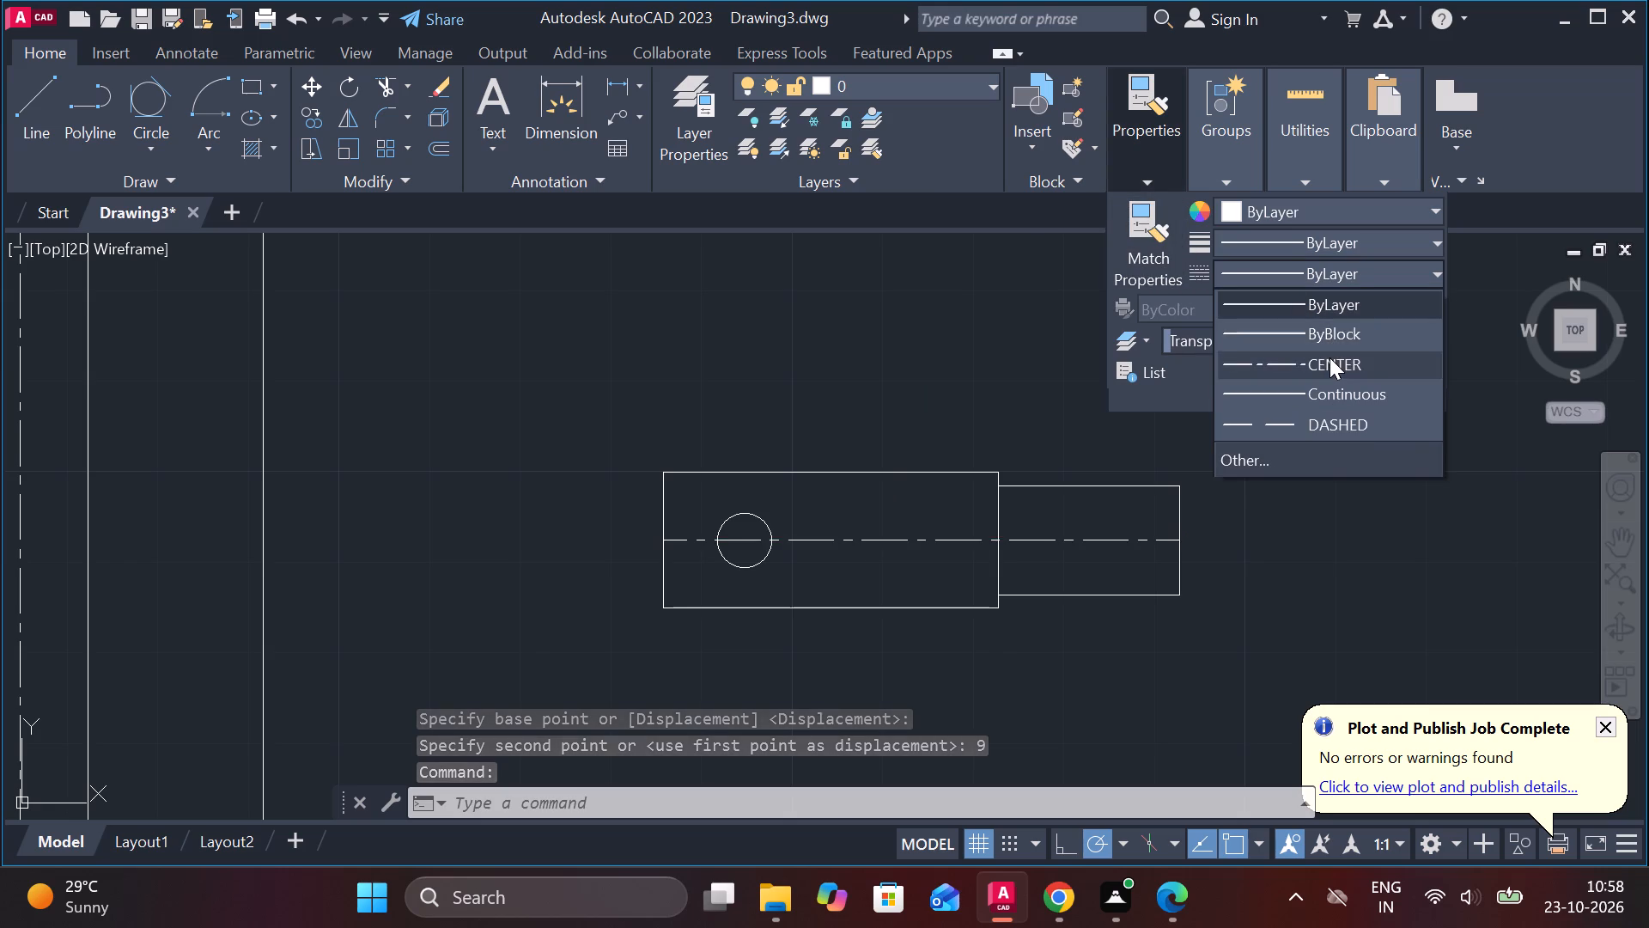
pyautogui.press('Escape')
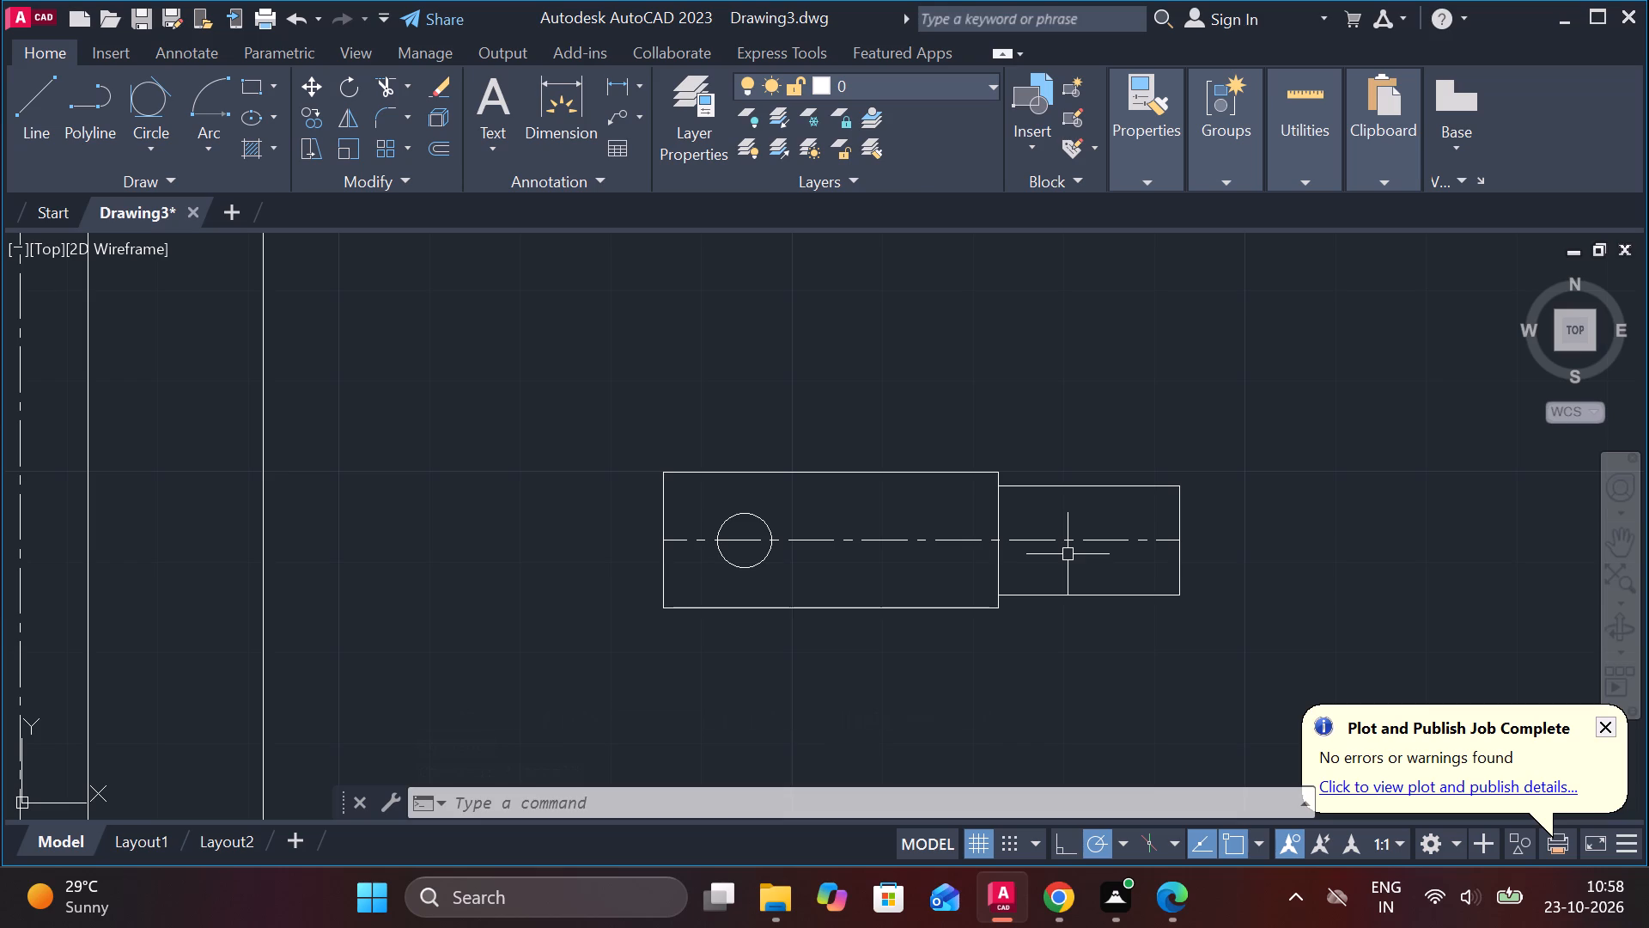
# Offset the body's right edge by 1 into the stepped end.
pyautogui.click(999, 517)
pyautogui.press('o')
pyautogui.press('Return')
pyautogui.press('Return')
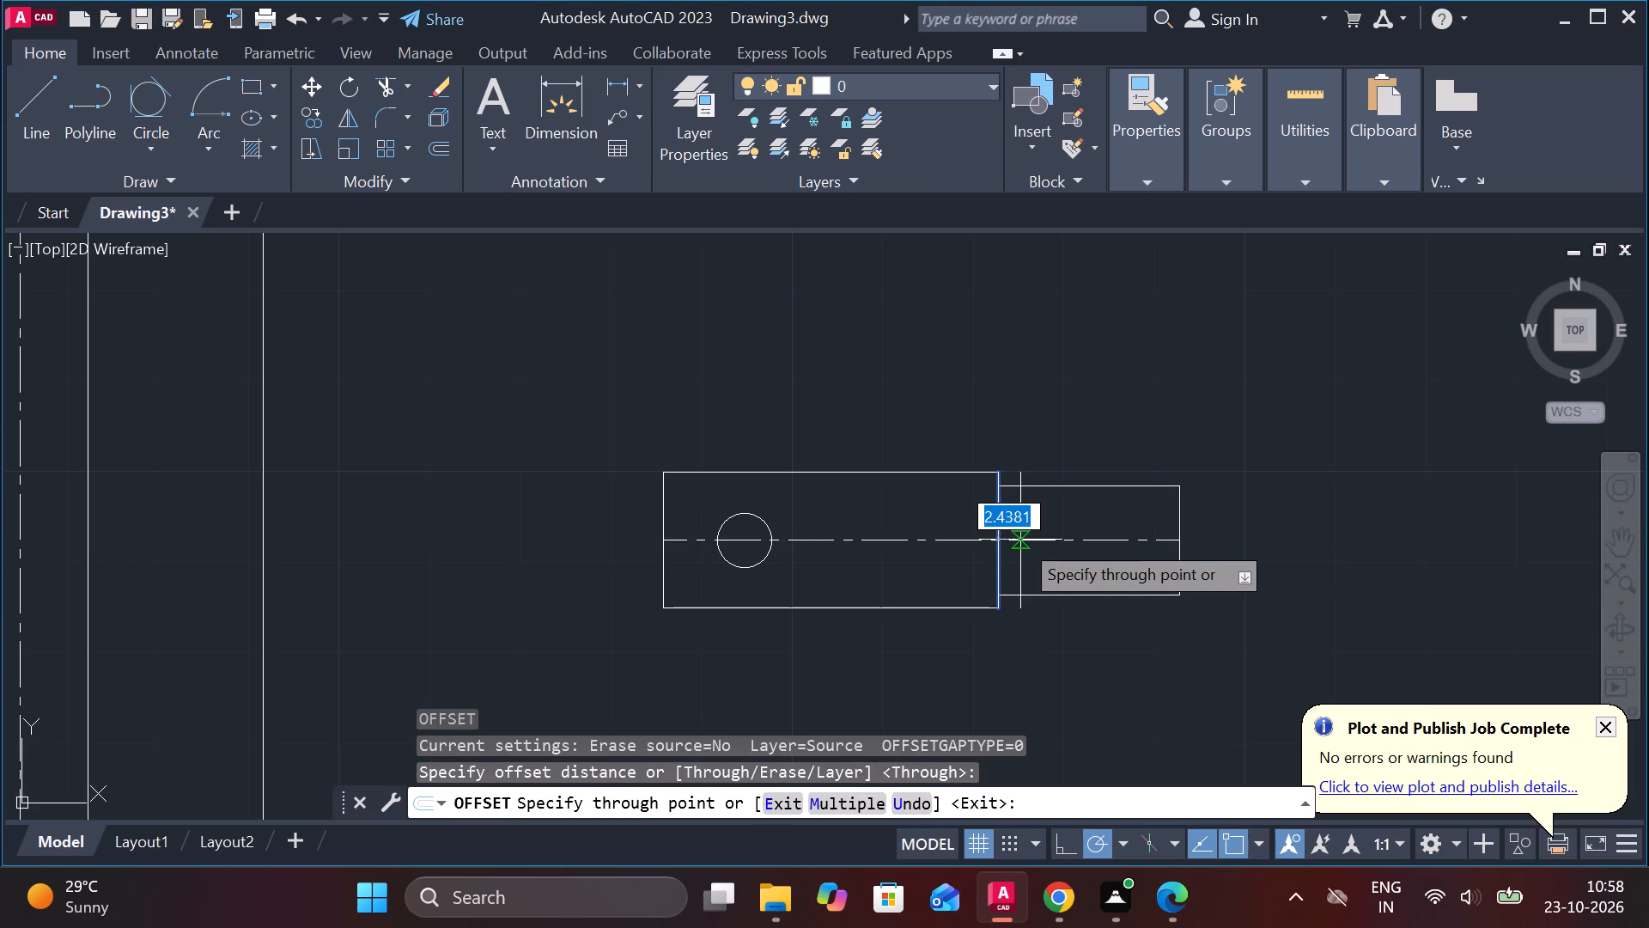
pyautogui.scroll(3, 1020, 540)
pyautogui.write('1')
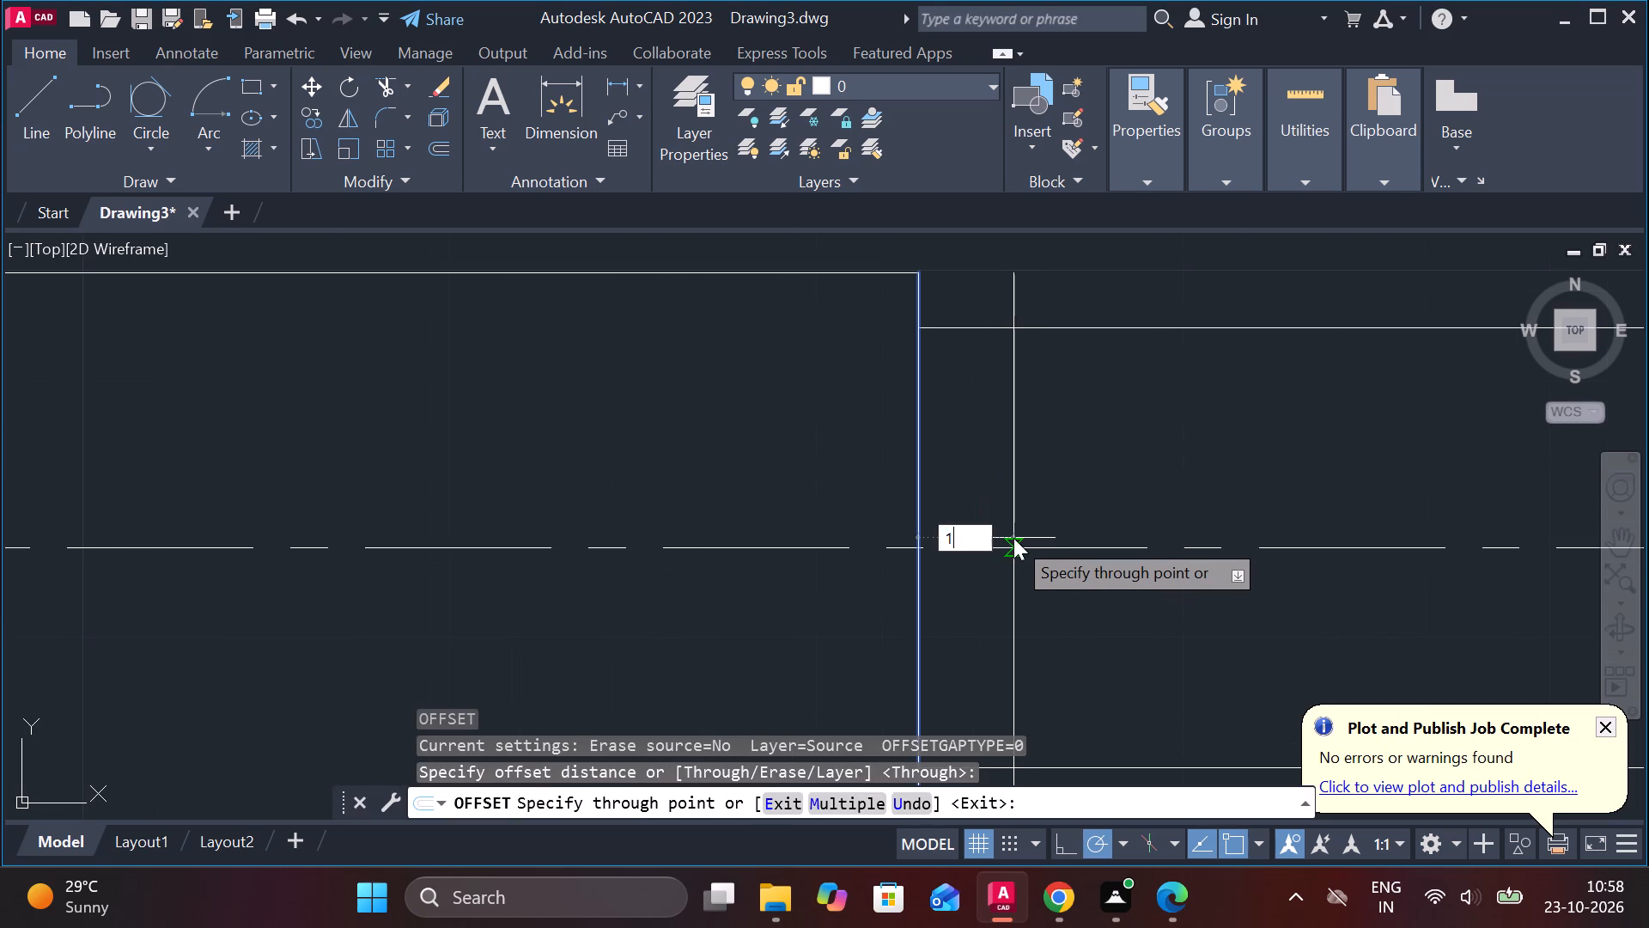
pyautogui.press('space')
pyautogui.scroll(-2, 1013, 538)
pyautogui.press('Escape')
# Trim the offset line's ends beyond the stepped end and the stepped end's edges between the body and the offset line.
pyautogui.write('TR')
pyautogui.press('space')
pyautogui.click(983, 440)
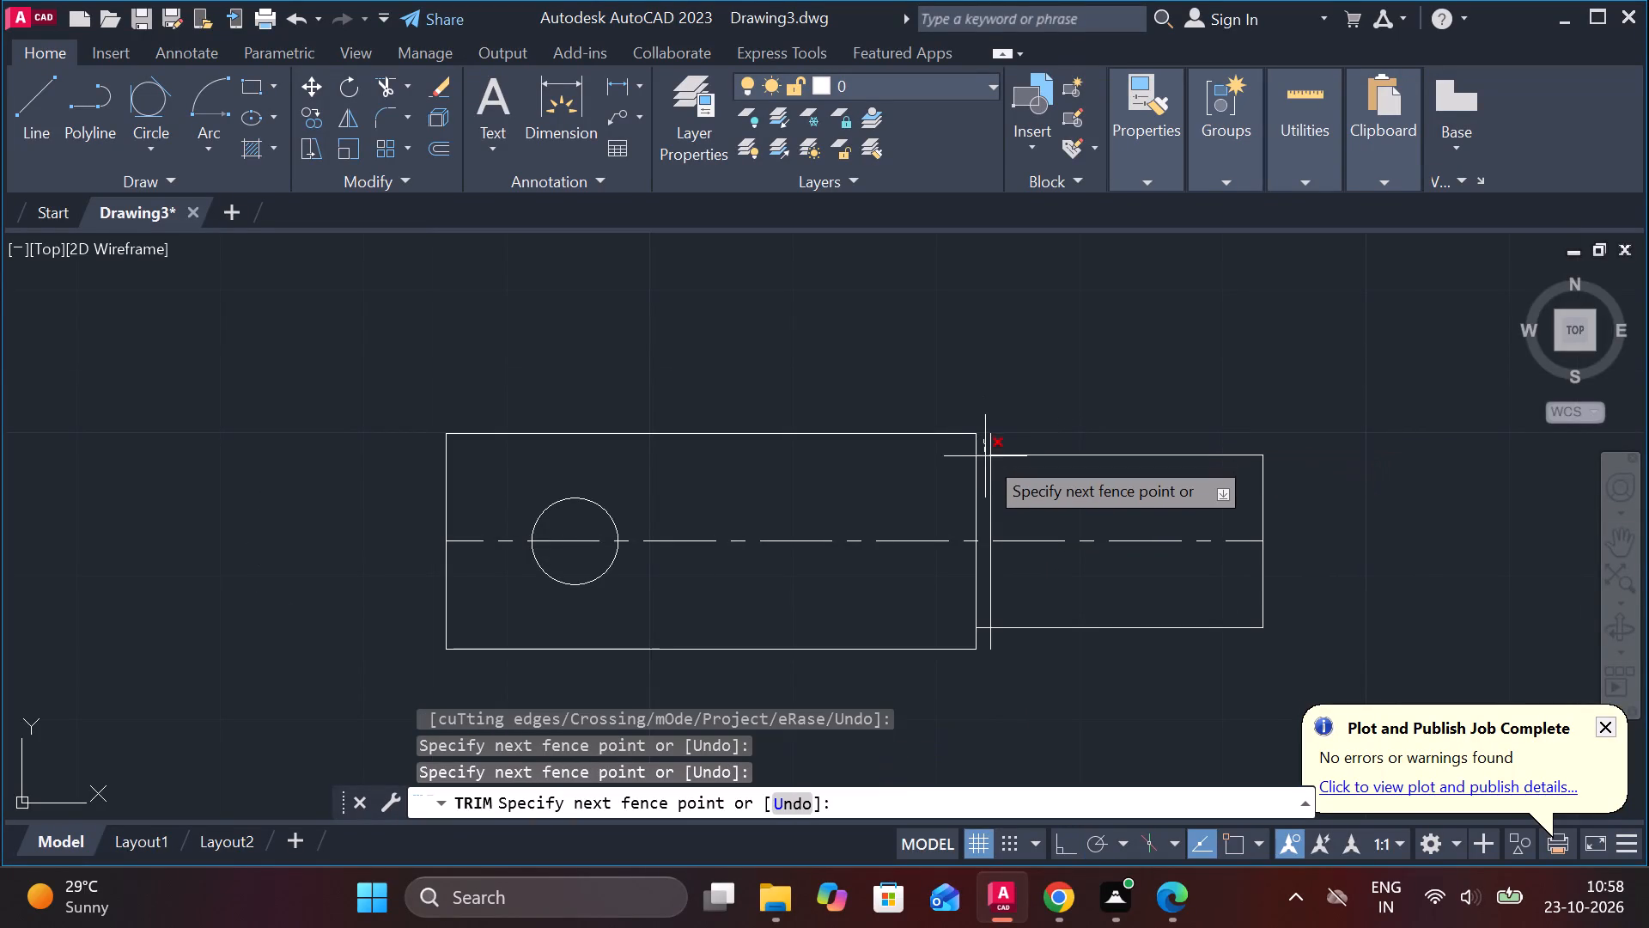
pyautogui.scroll(2, 983, 441)
pyautogui.click(972, 504)
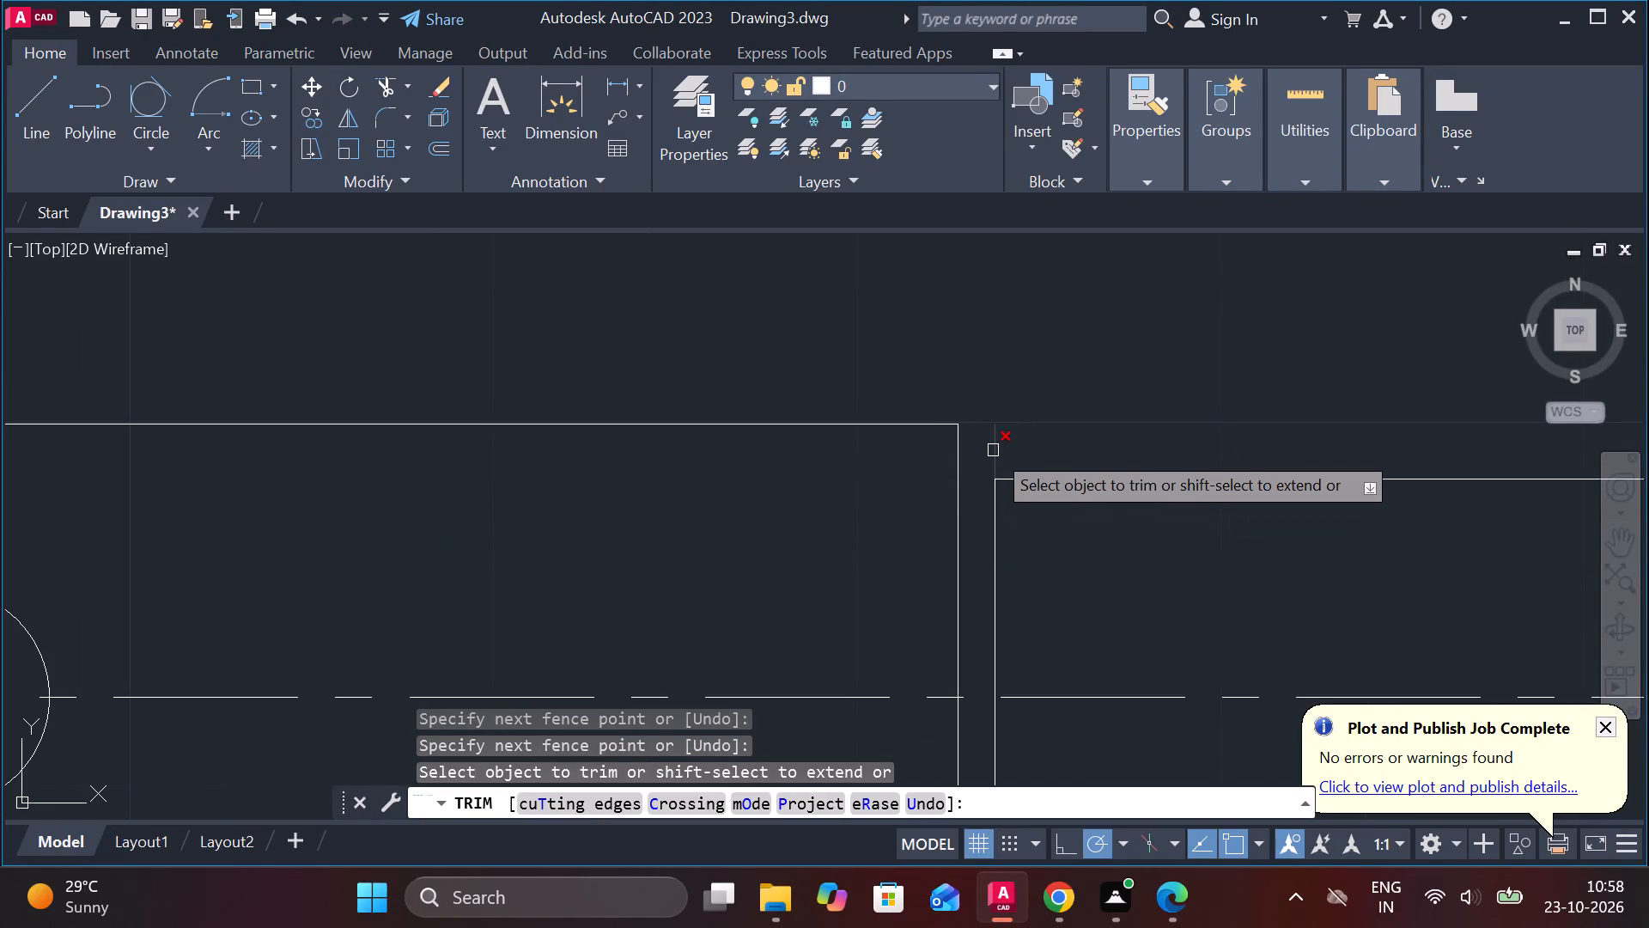
pyautogui.click(993, 450)
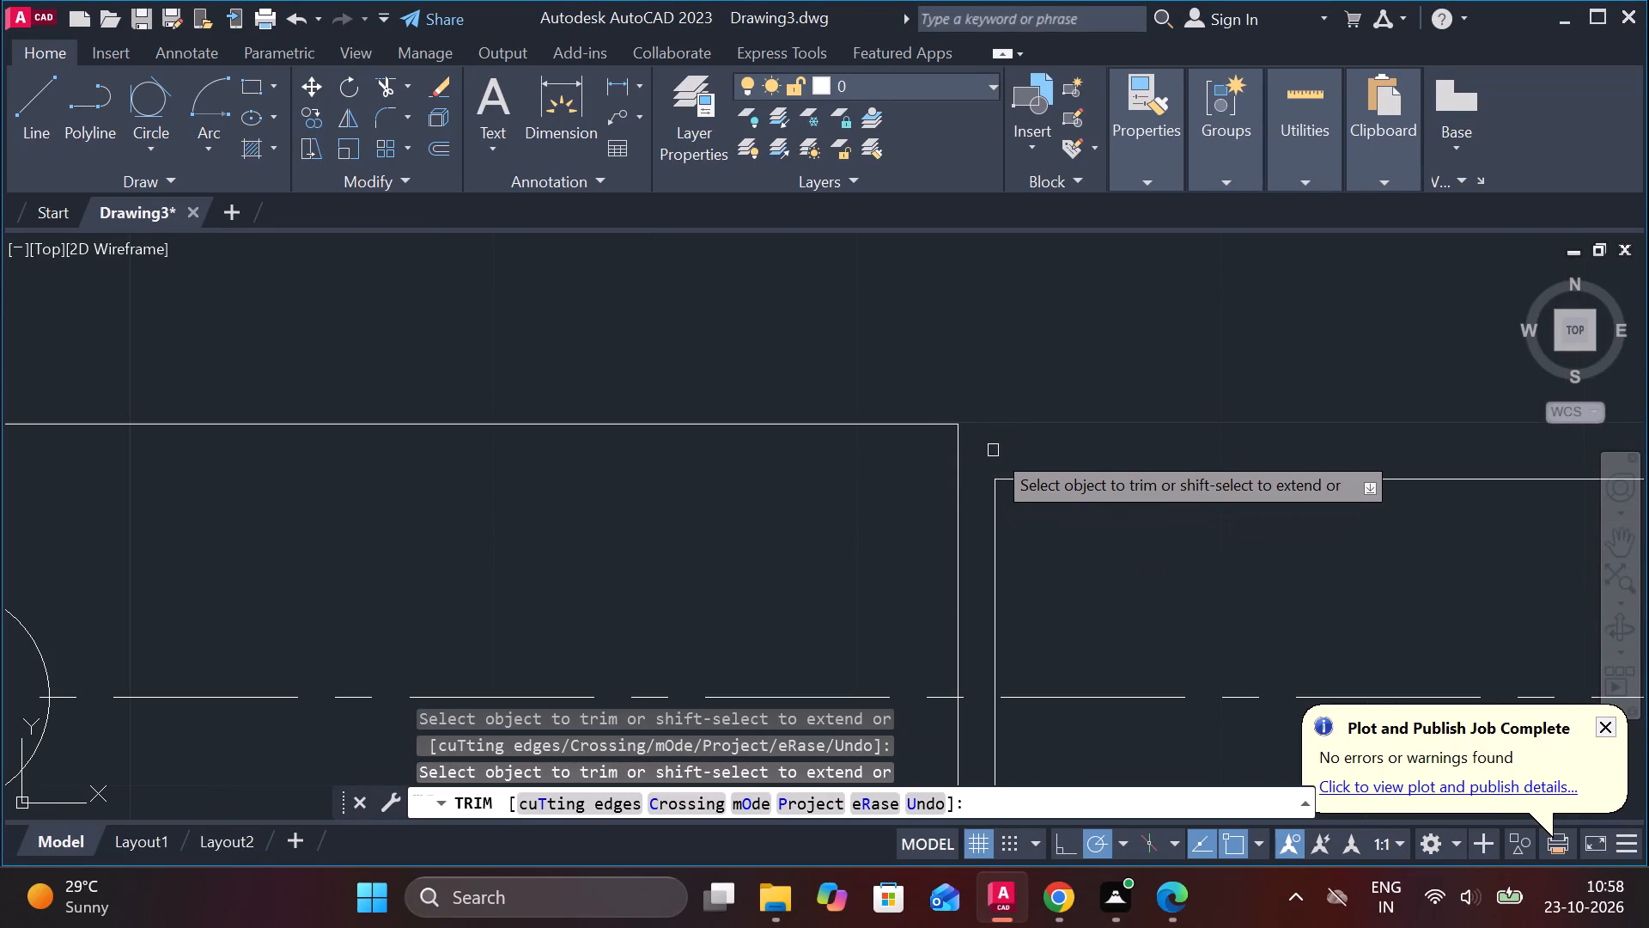
pyautogui.scroll(-1, 993, 450)
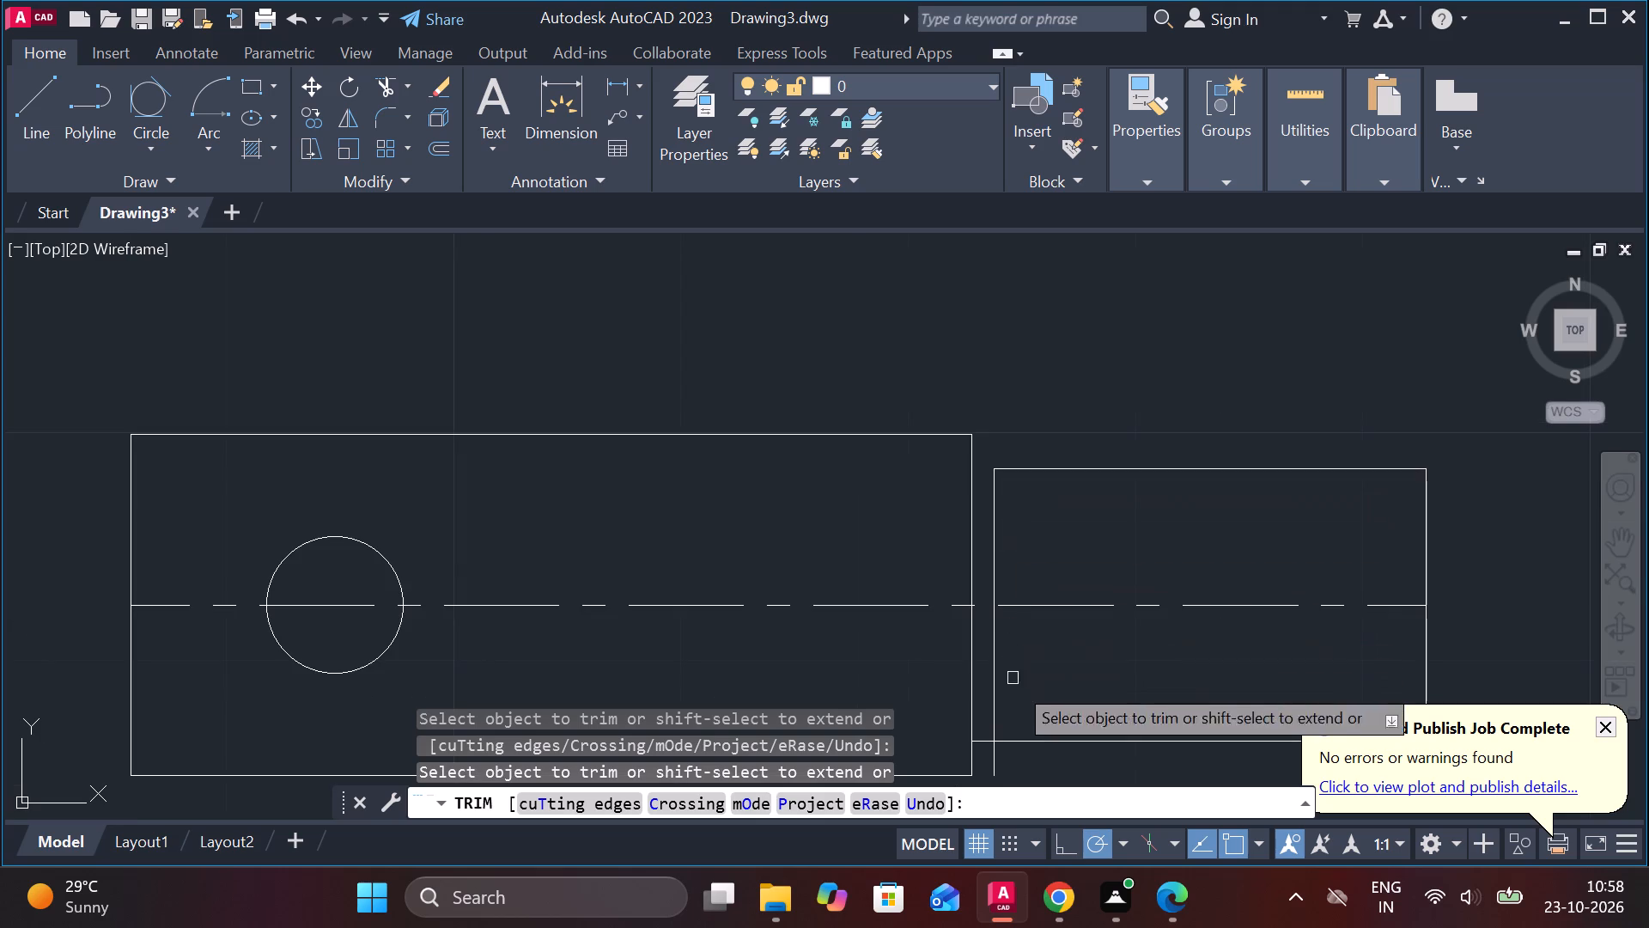
pyautogui.moveTo(1018, 711); pyautogui.dragTo(1018, 645, button='middle')
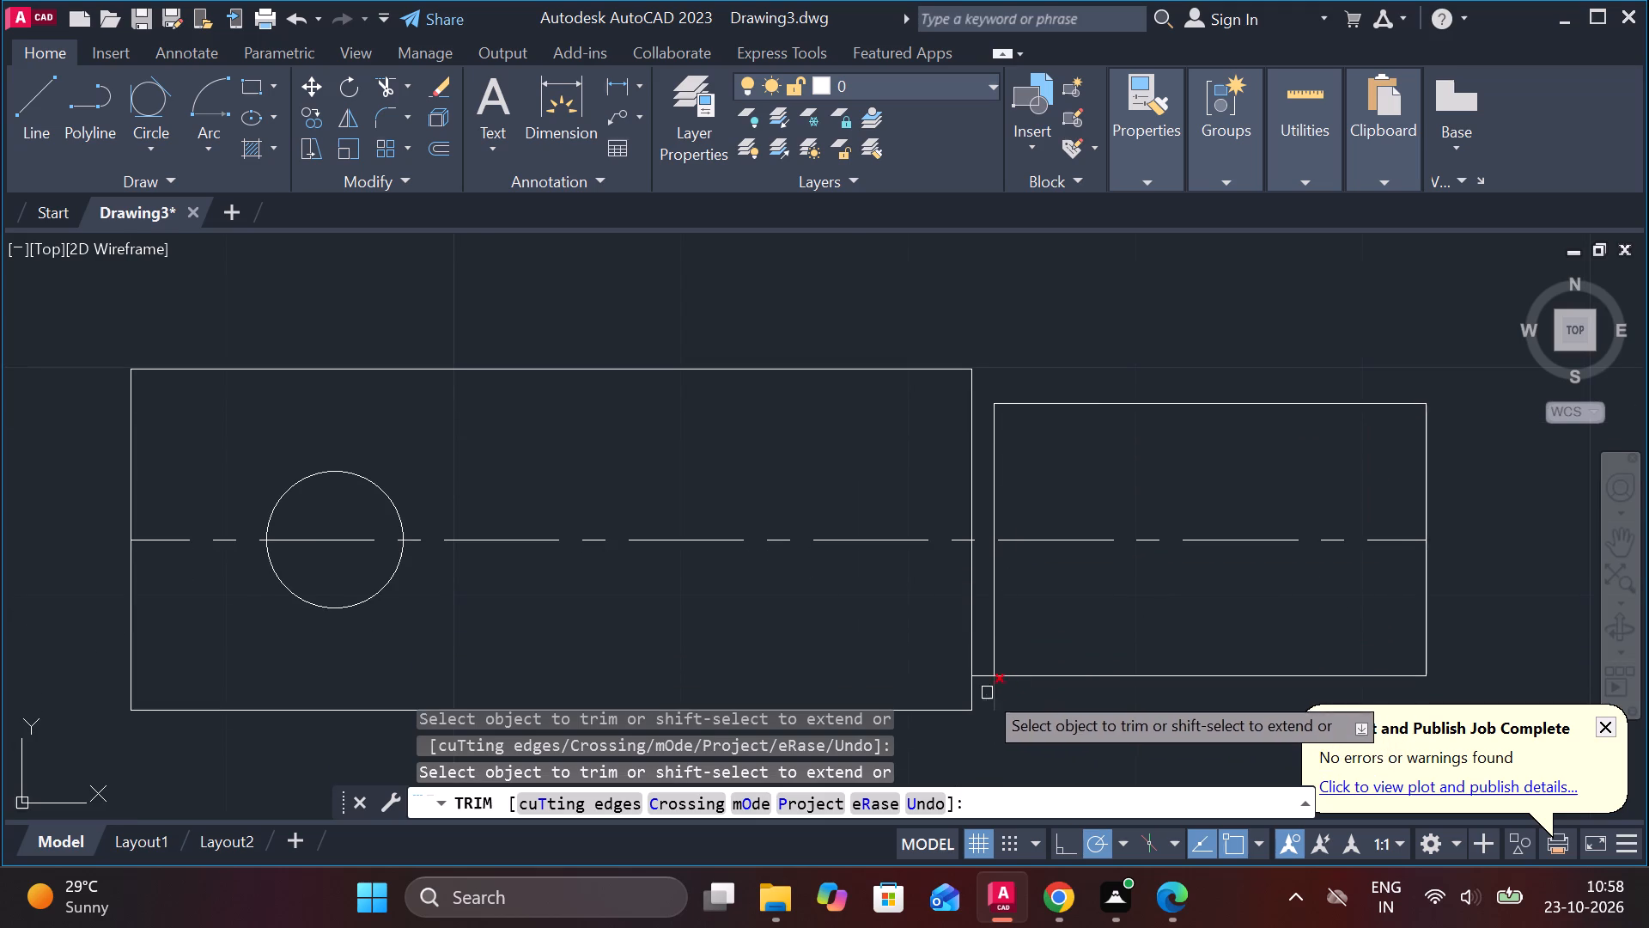
pyautogui.click(979, 681)
pyautogui.click(989, 696)
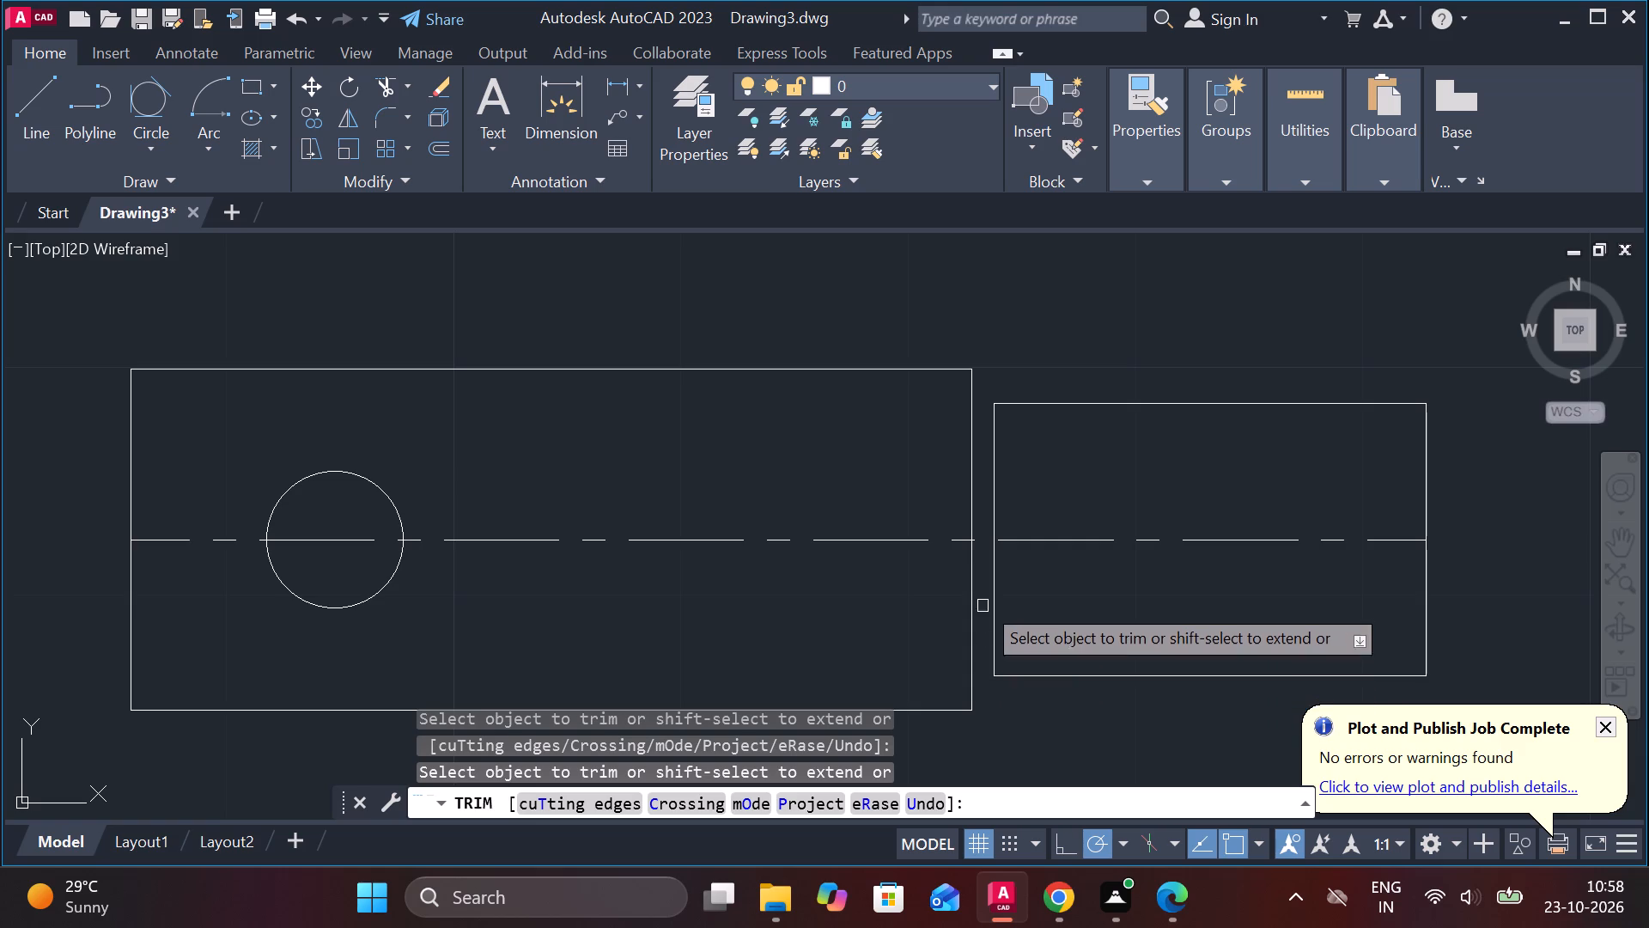
pyautogui.press('Escape')
pyautogui.scroll(-1, 848, 421)
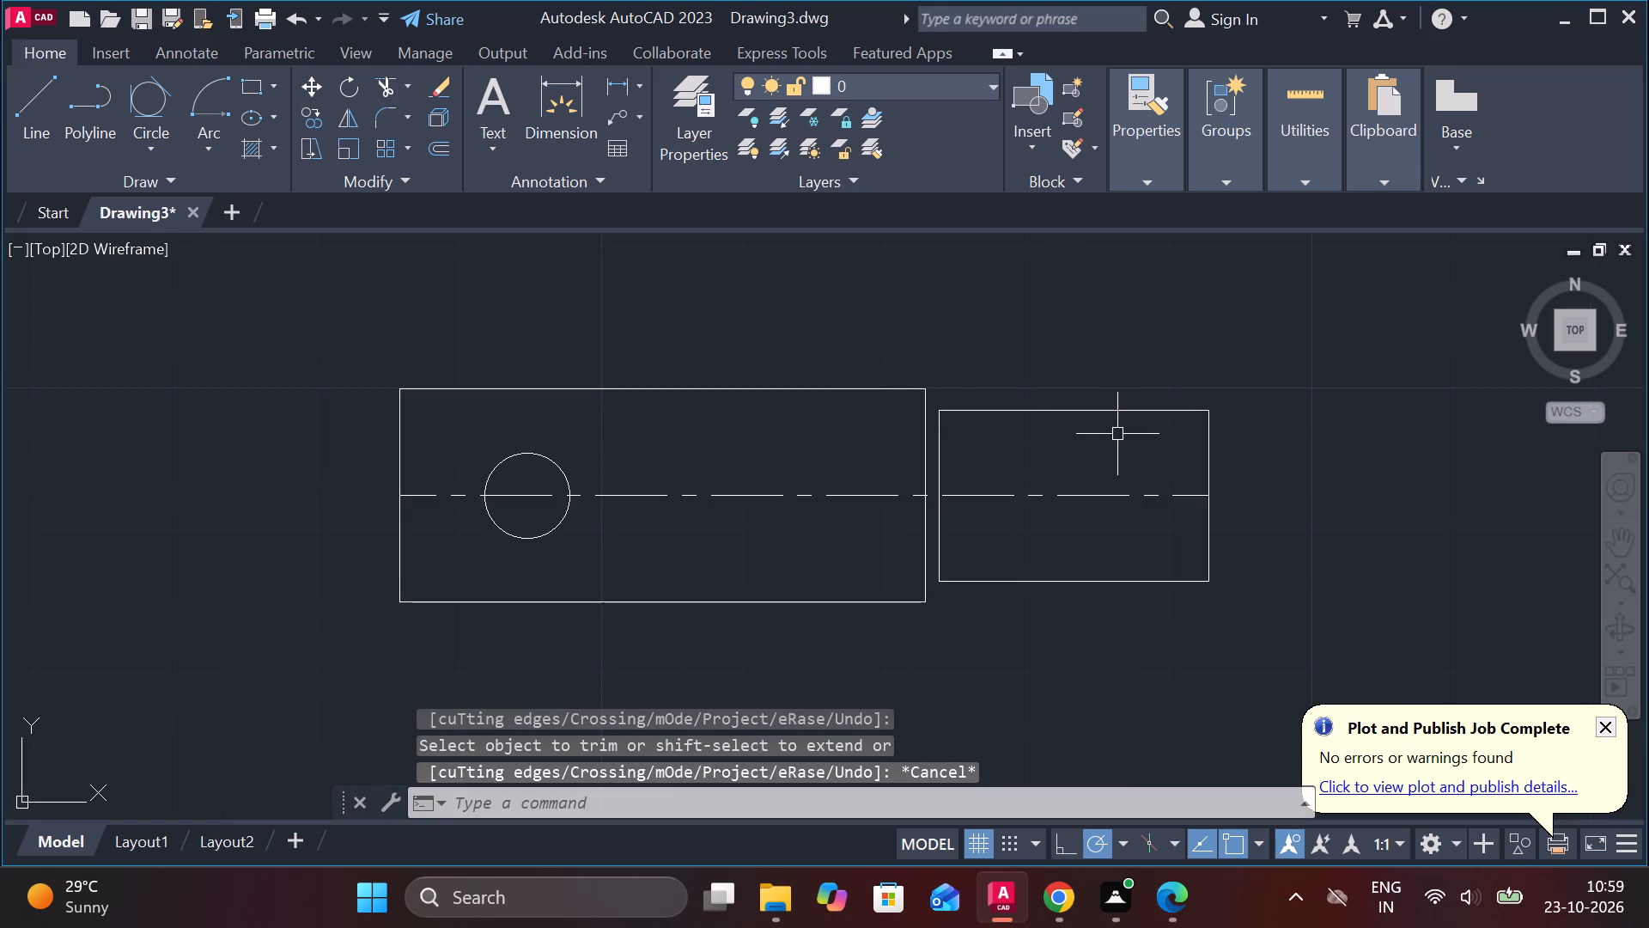
# Offset the stepped end's top and bottom edges inward by 0.5.
pyautogui.click(1108, 412)
pyautogui.press('o')
pyautogui.press('Return')
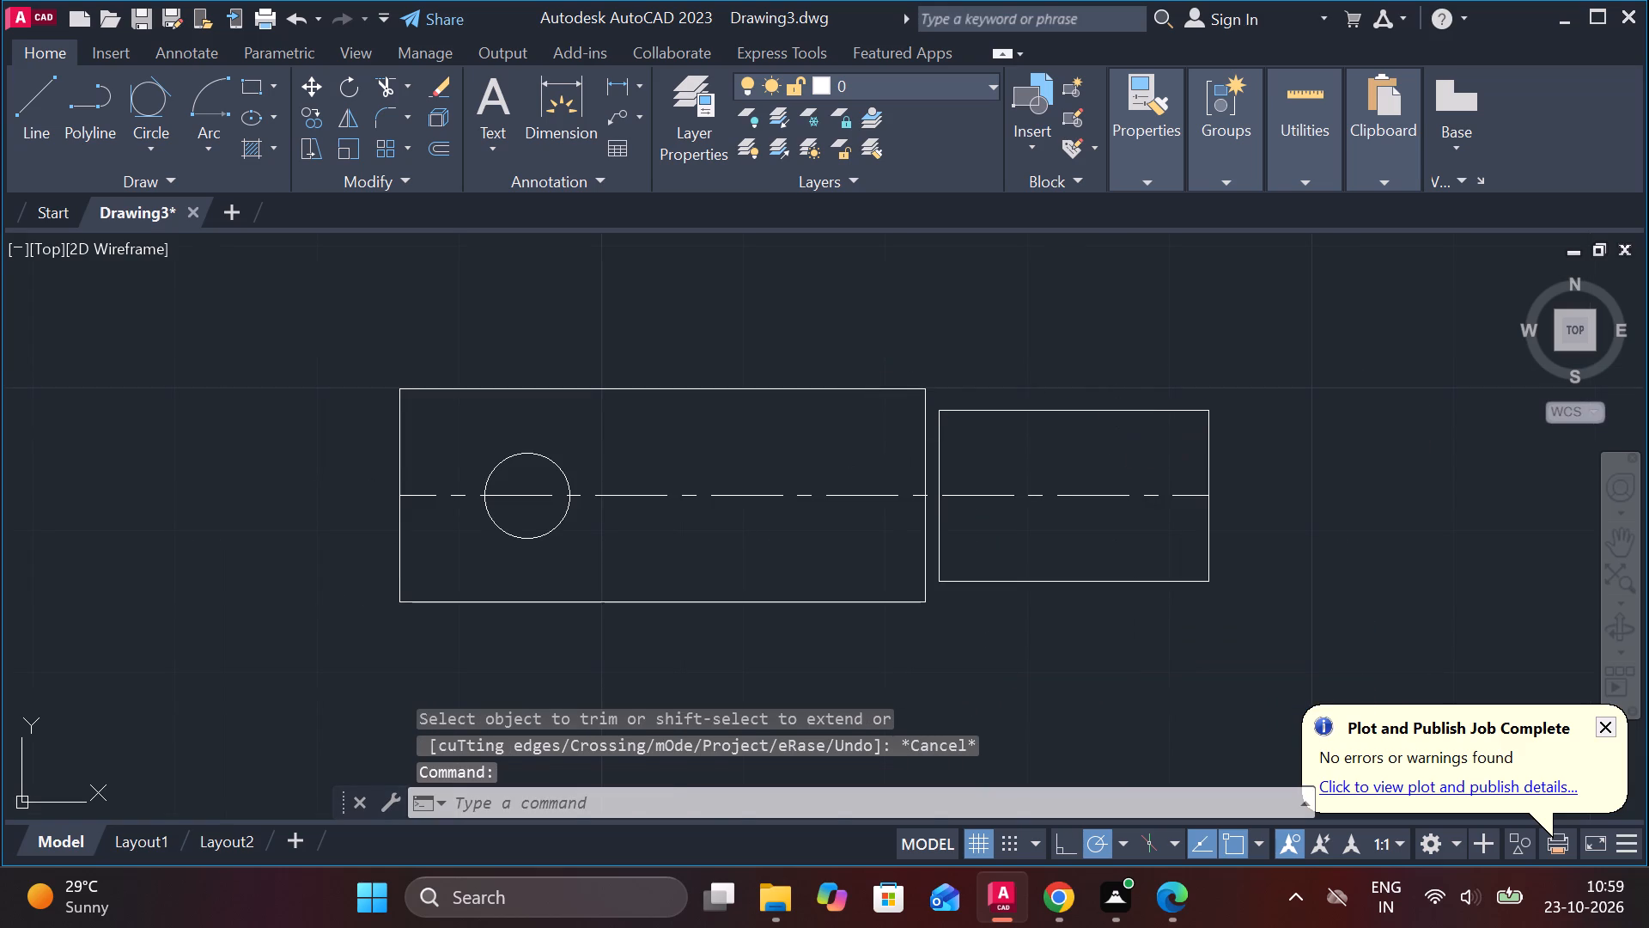
pyautogui.press('Return')
pyautogui.write('.6')
pyautogui.press('BackSpace')
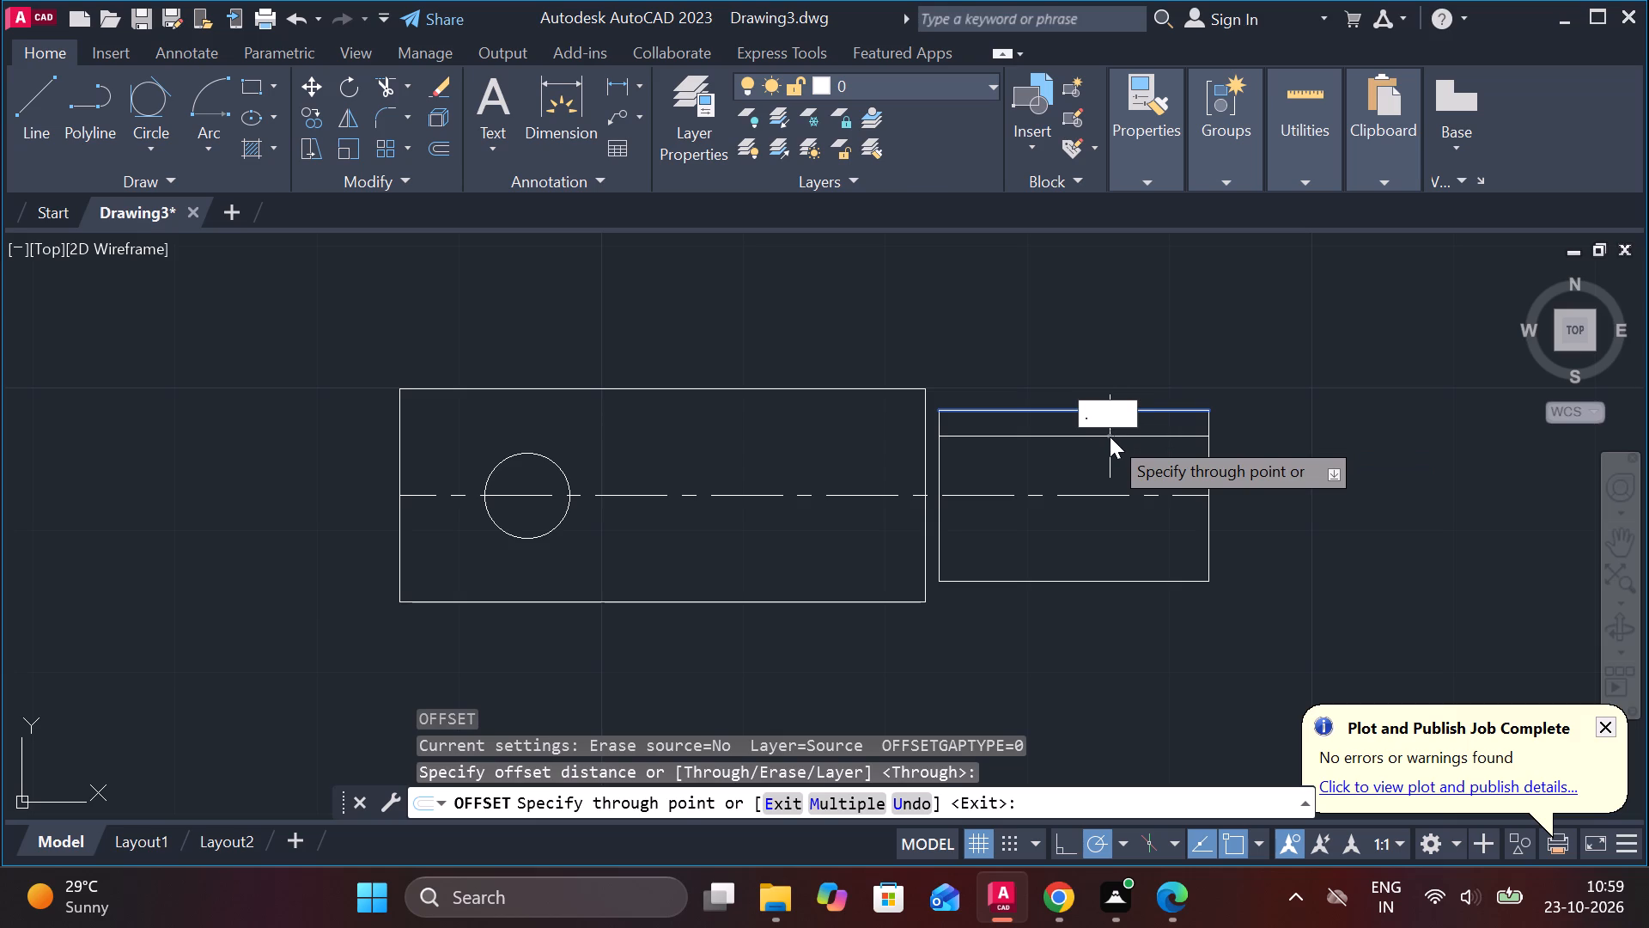
pyautogui.press('5')
pyautogui.press('Return')
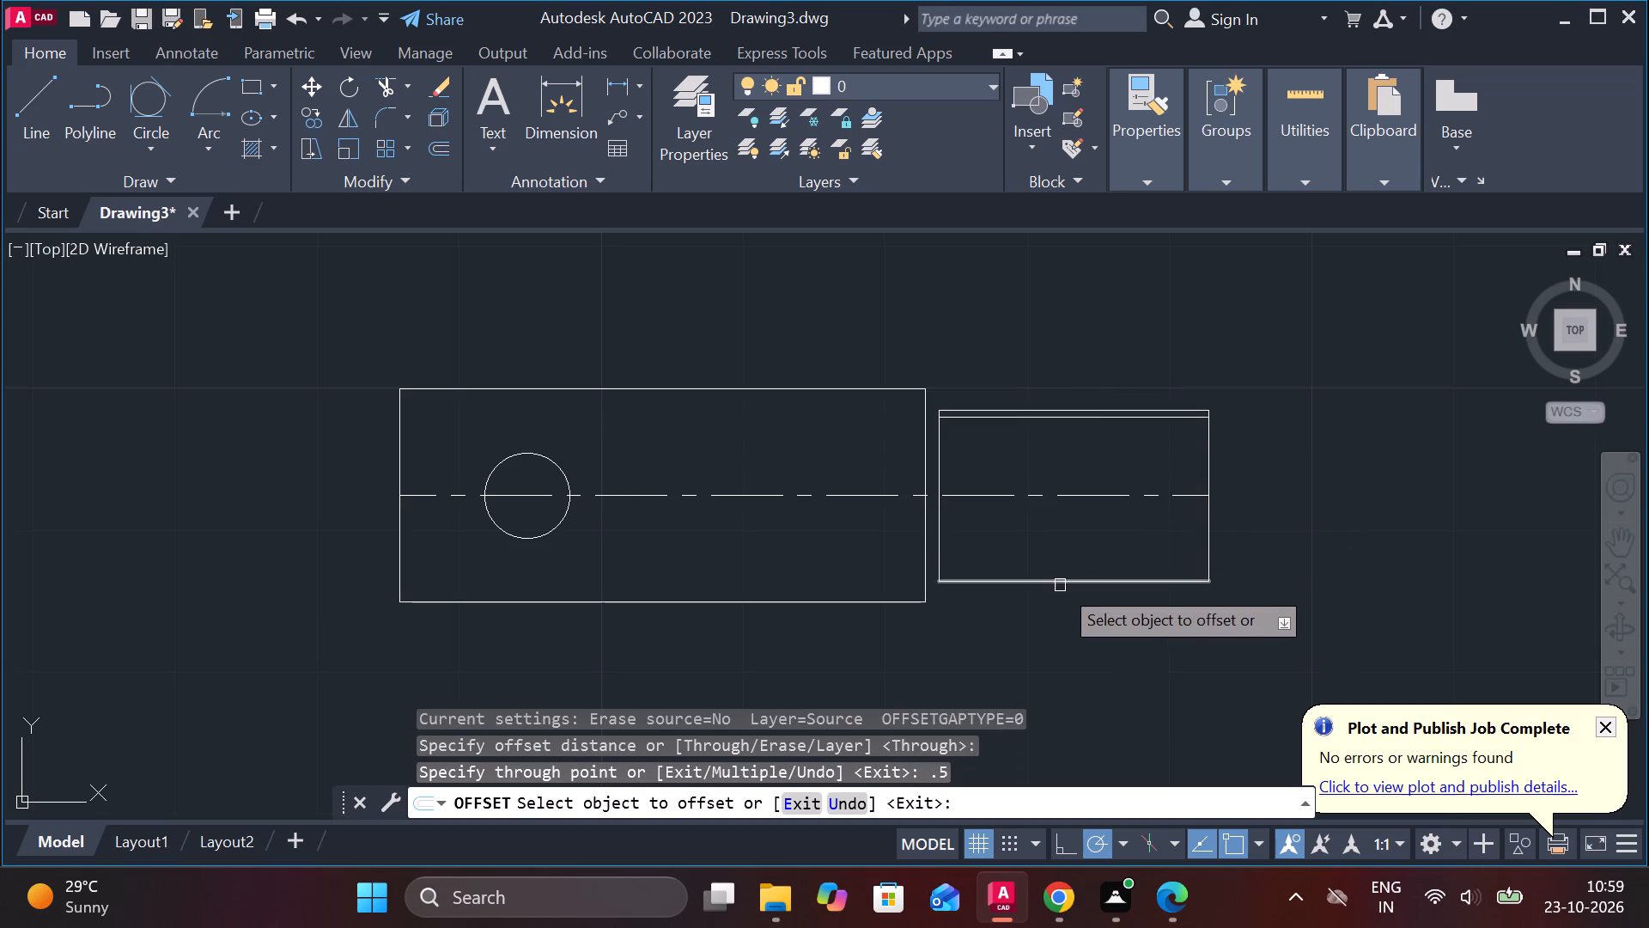
pyautogui.click(1060, 585)
pyautogui.press('.')
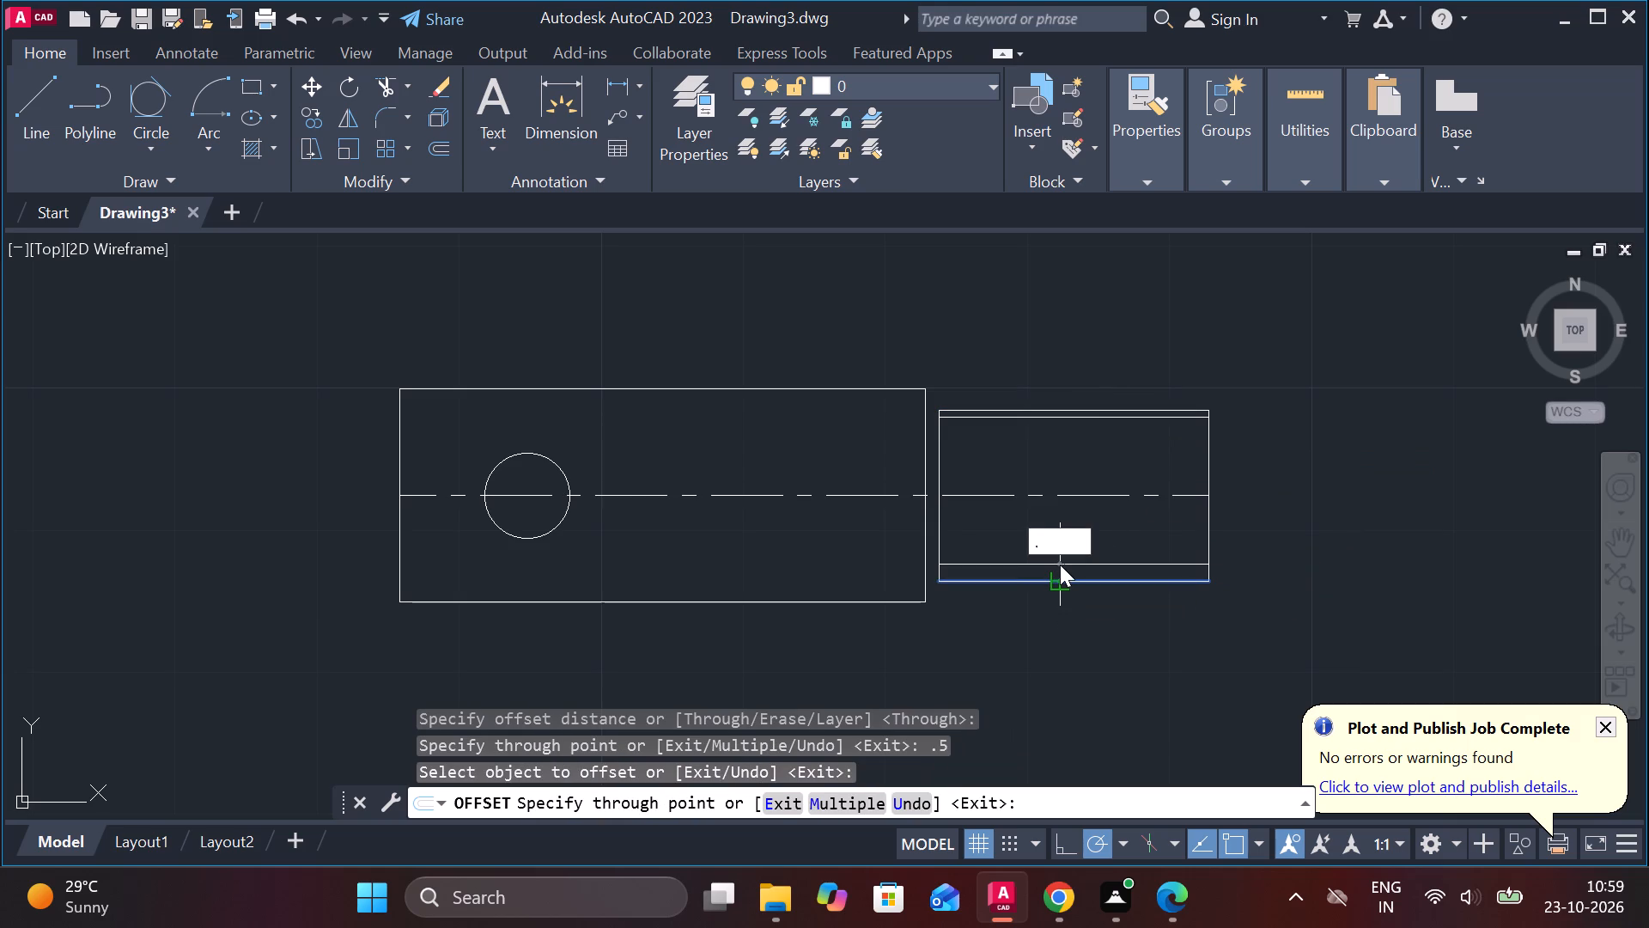
pyautogui.press('5')
pyautogui.press('Return')
pyautogui.scroll(1, 1032, 573)
pyautogui.press('Escape')
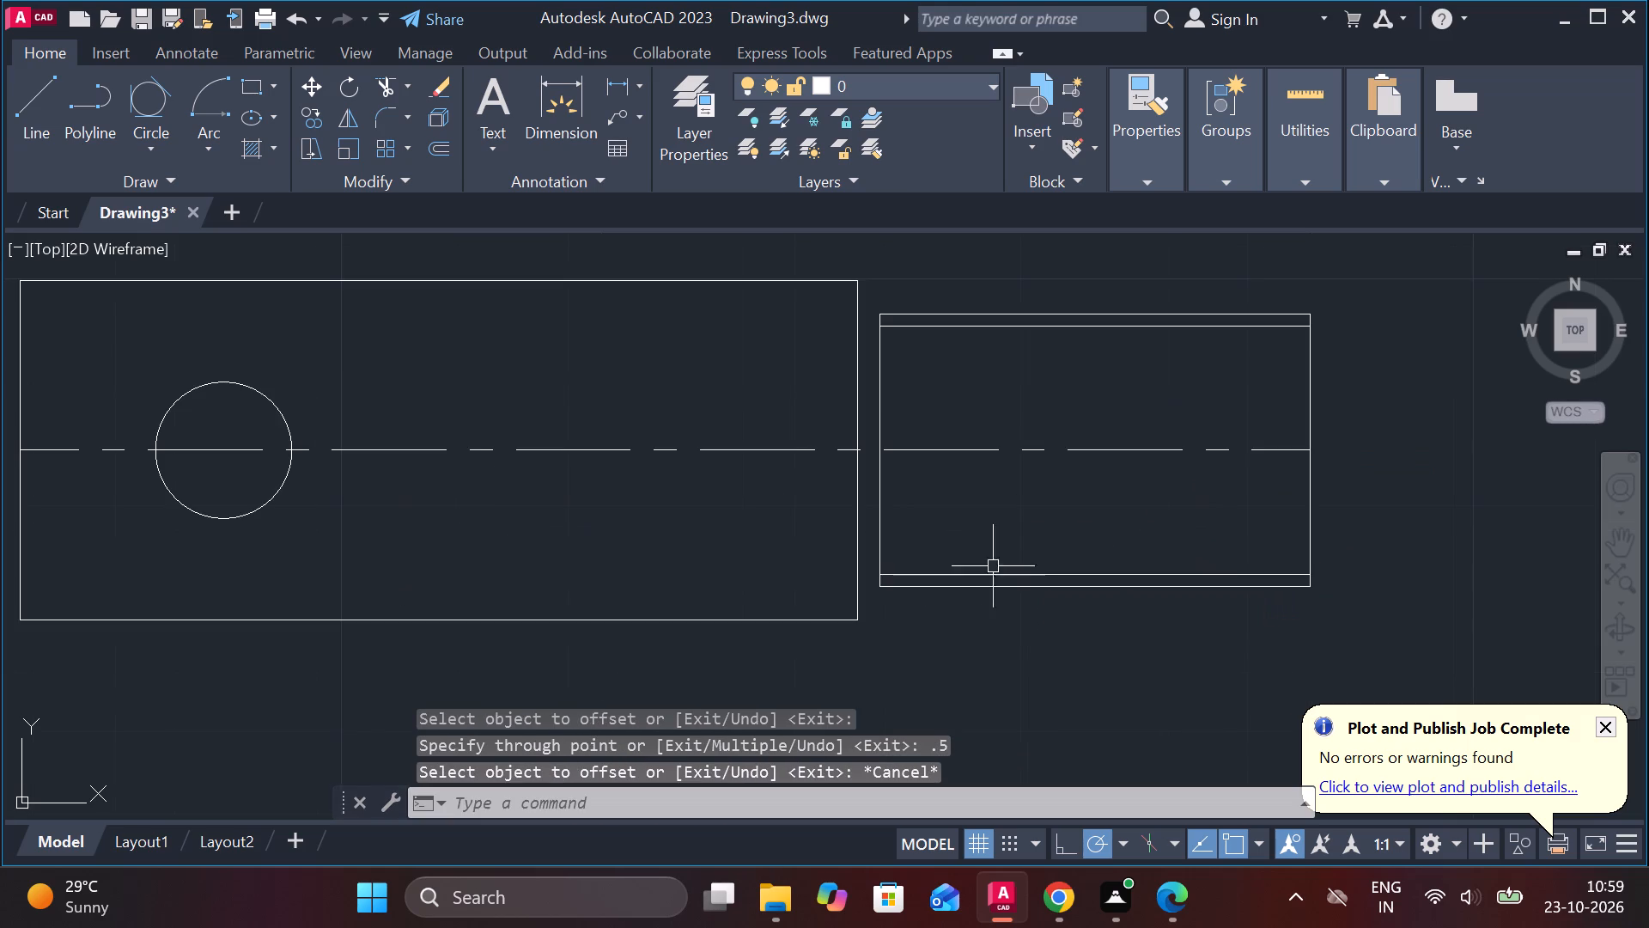
# Extend the two inner offset lines of the stepped end to the body's right edge.
pyautogui.write('EX')
pyautogui.press('space')
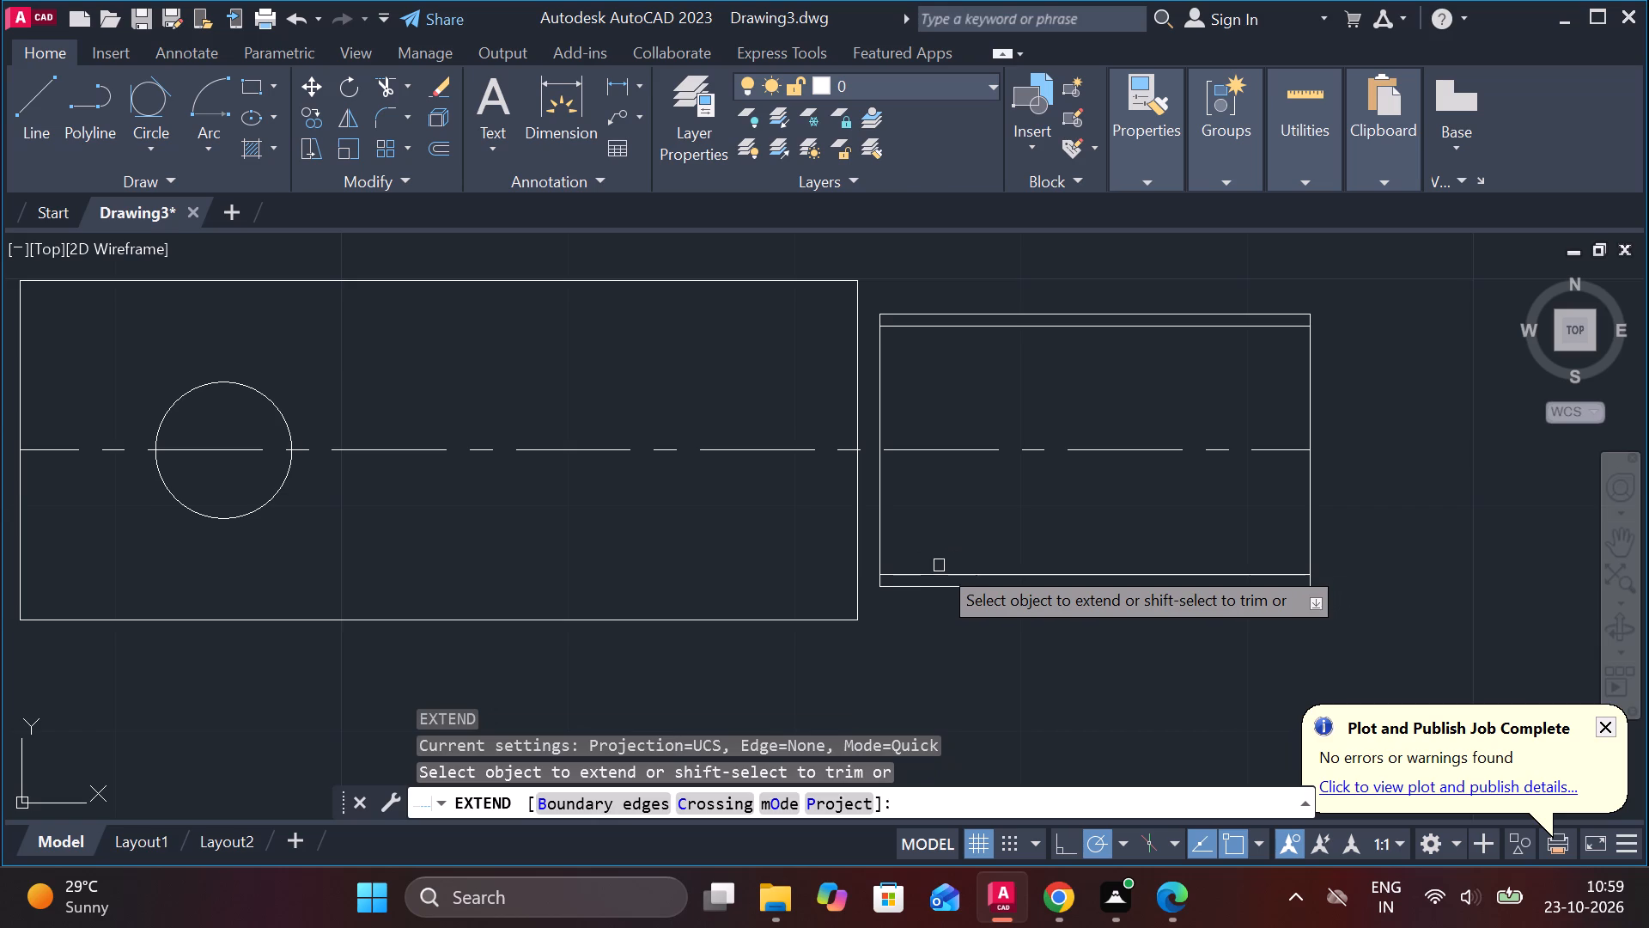
pyautogui.click(924, 576)
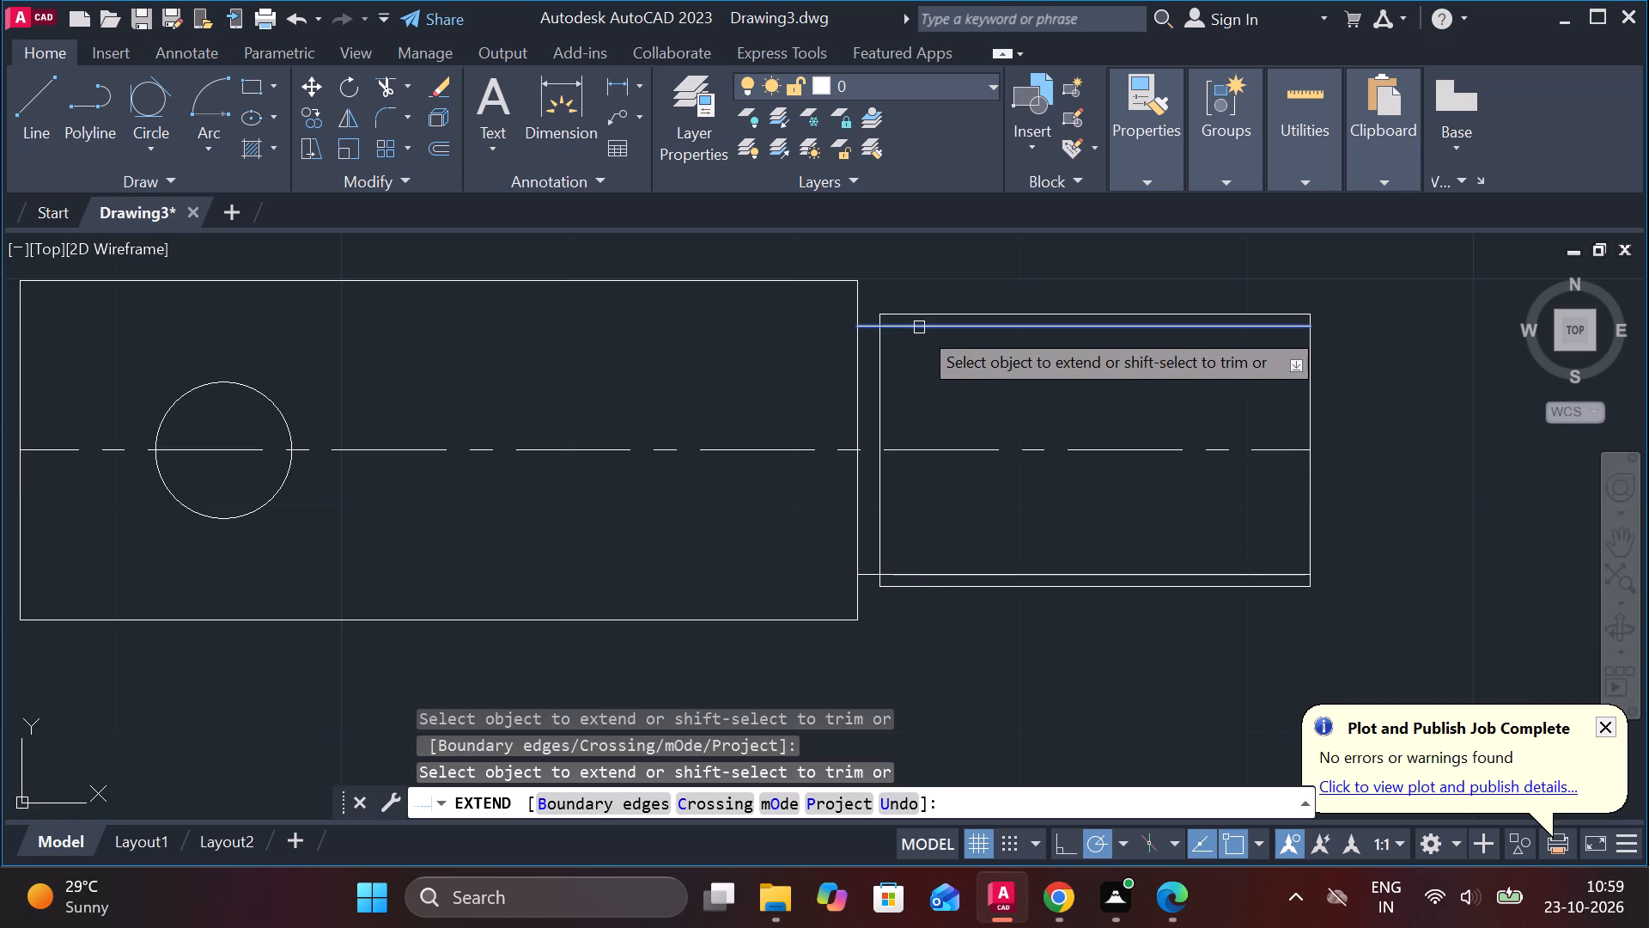
pyautogui.click(919, 327)
pyautogui.scroll(-2, 1037, 451)
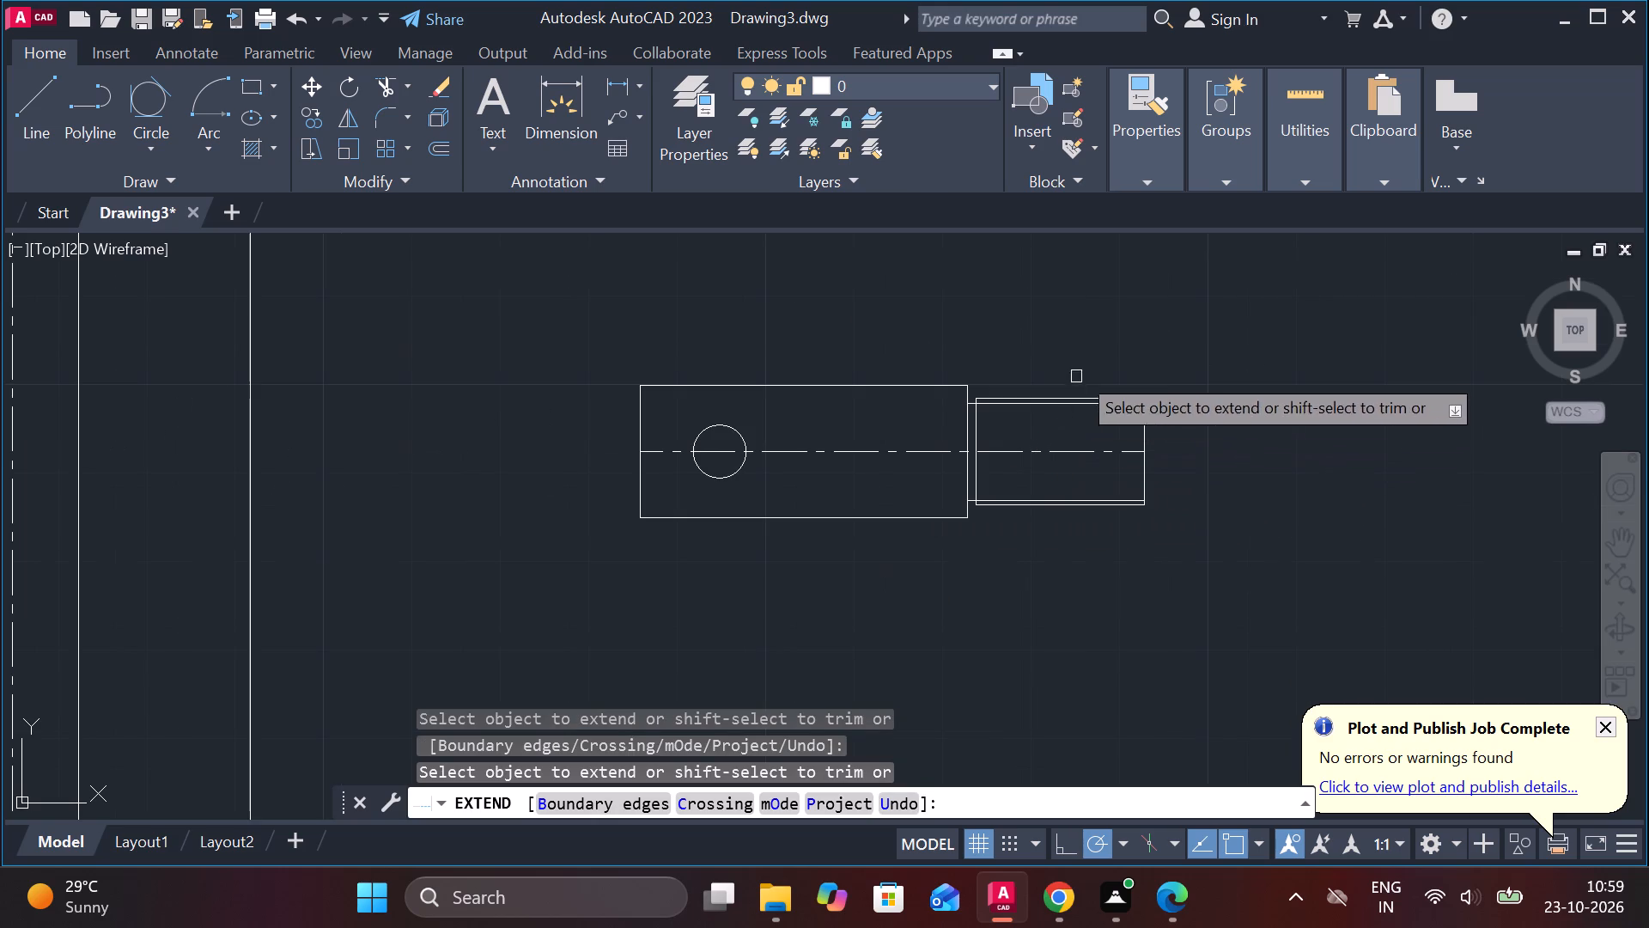
pyautogui.press('Escape')
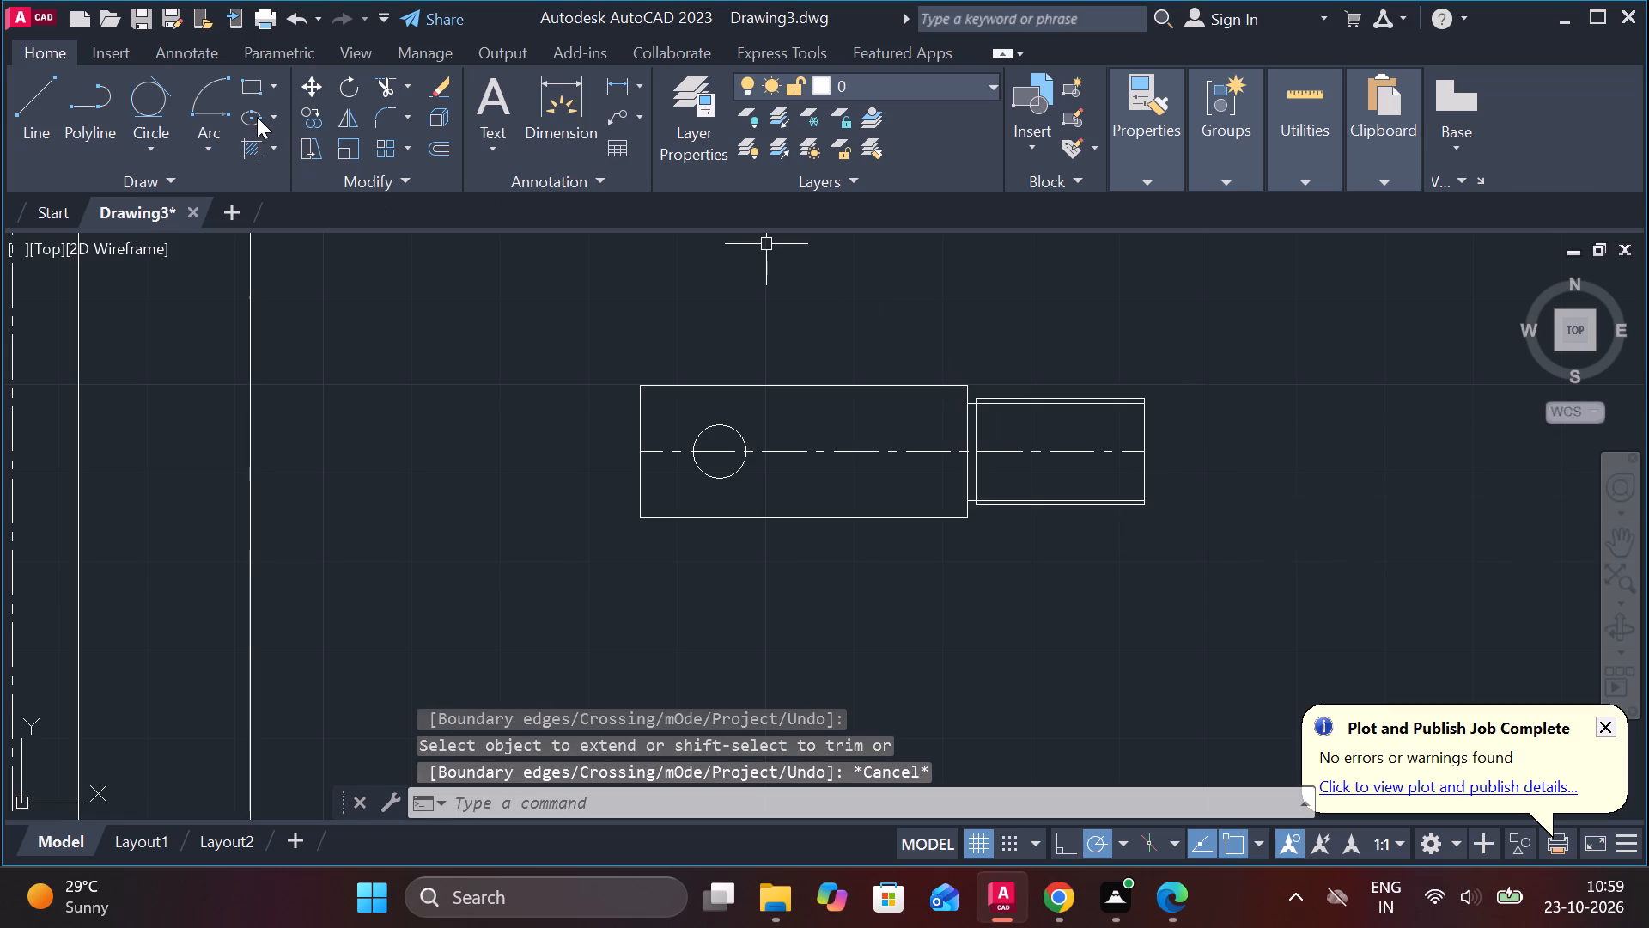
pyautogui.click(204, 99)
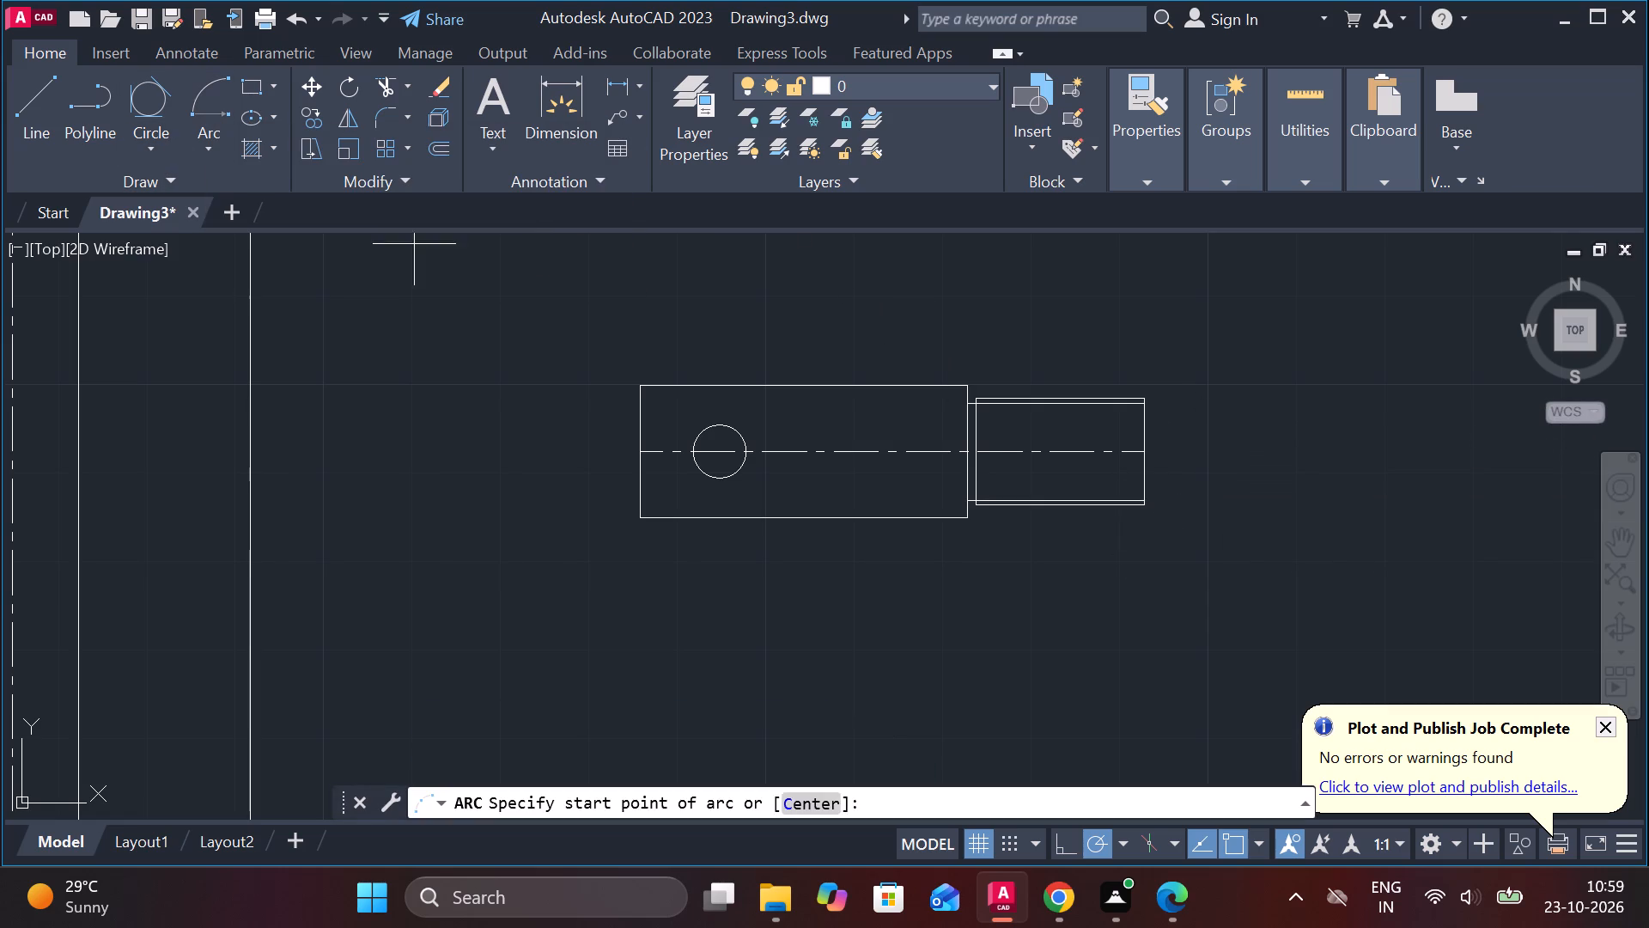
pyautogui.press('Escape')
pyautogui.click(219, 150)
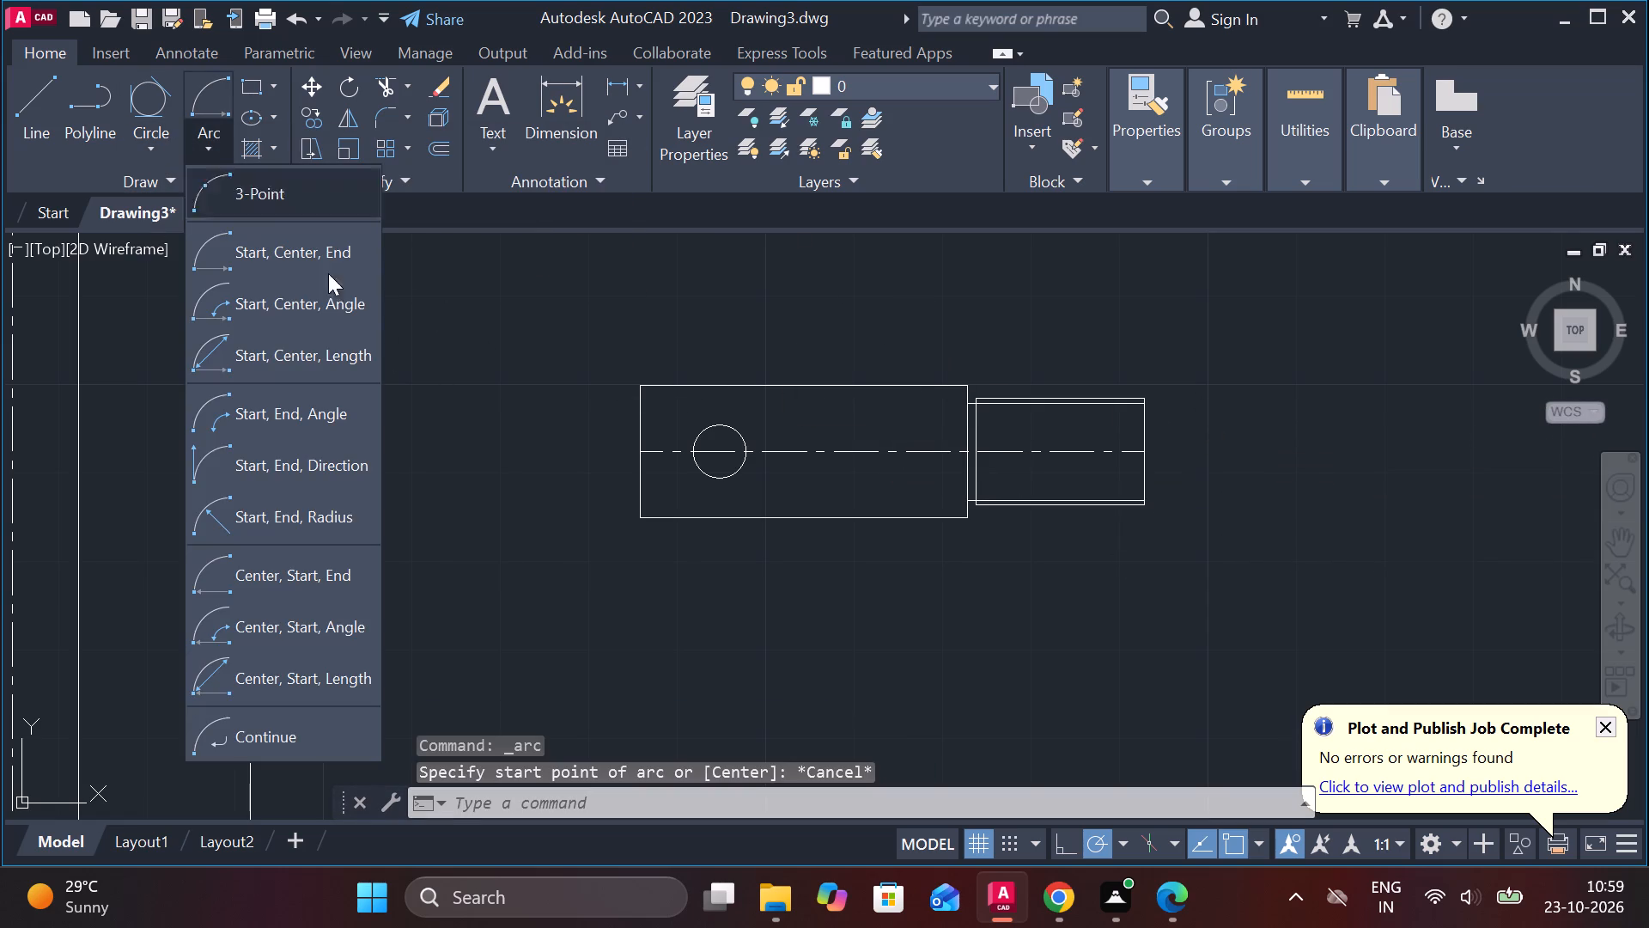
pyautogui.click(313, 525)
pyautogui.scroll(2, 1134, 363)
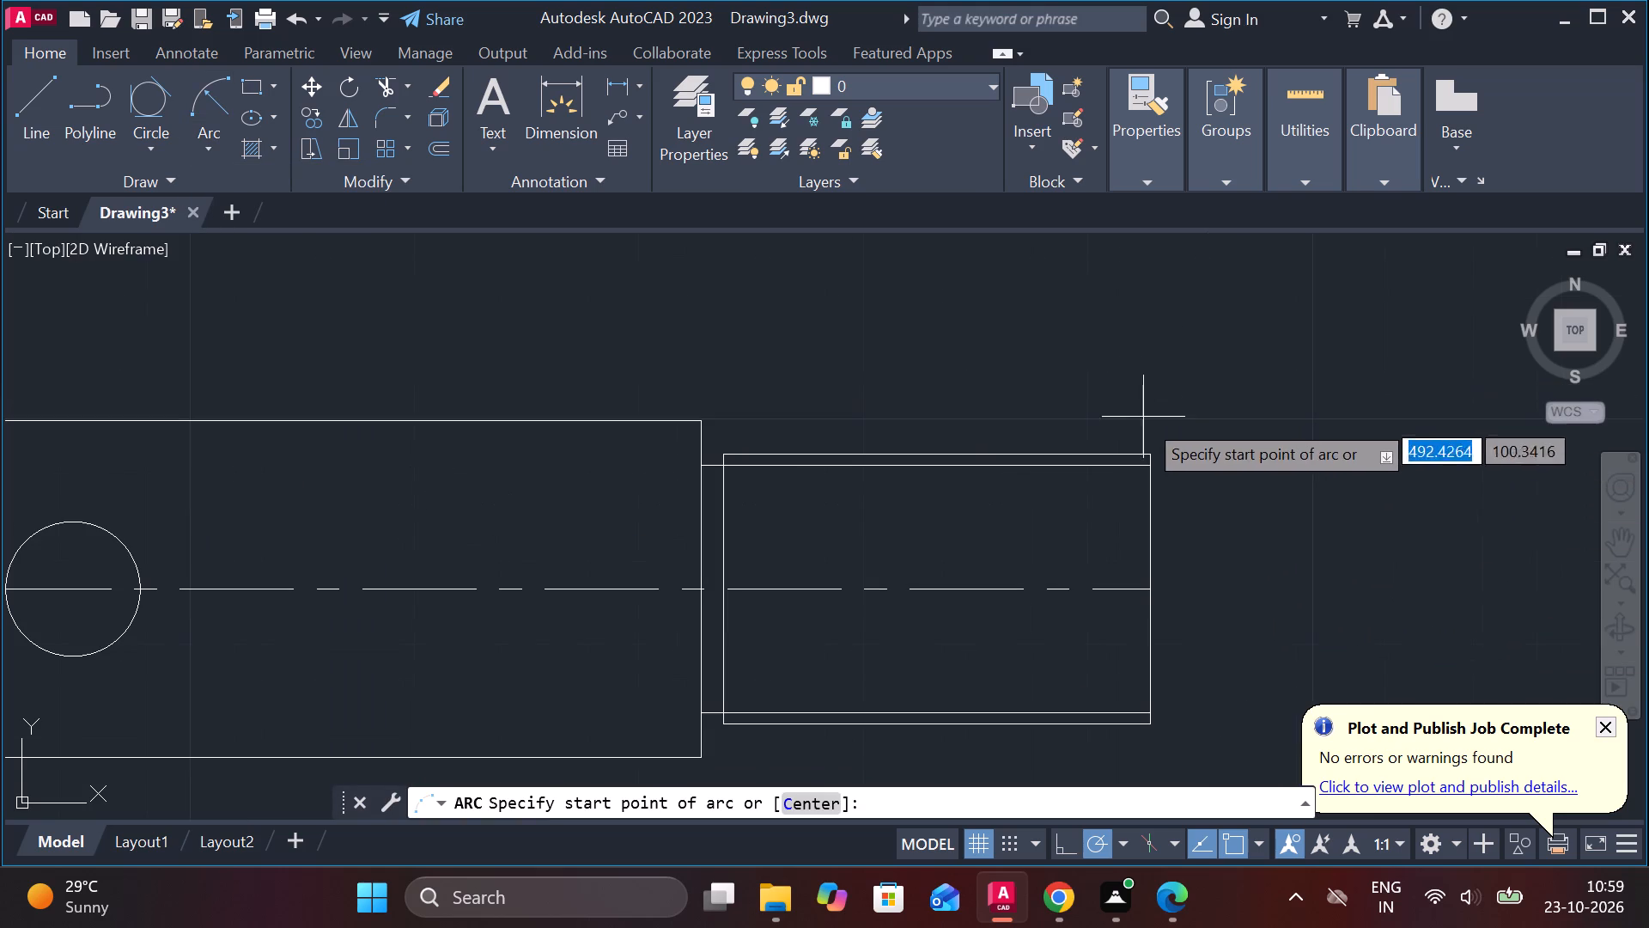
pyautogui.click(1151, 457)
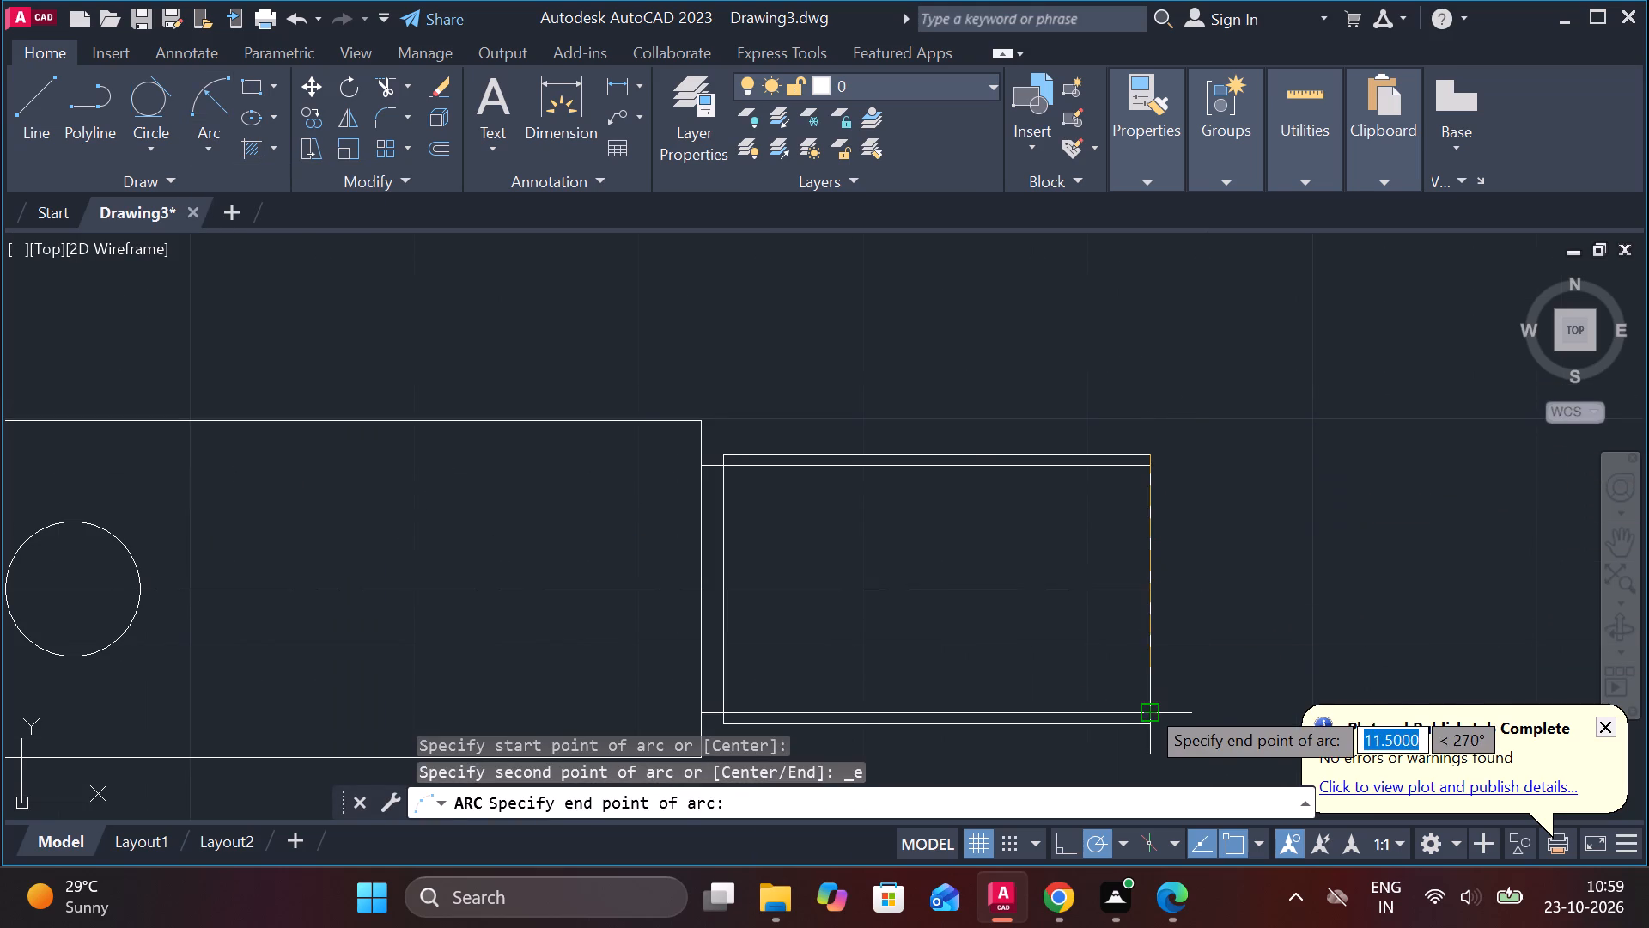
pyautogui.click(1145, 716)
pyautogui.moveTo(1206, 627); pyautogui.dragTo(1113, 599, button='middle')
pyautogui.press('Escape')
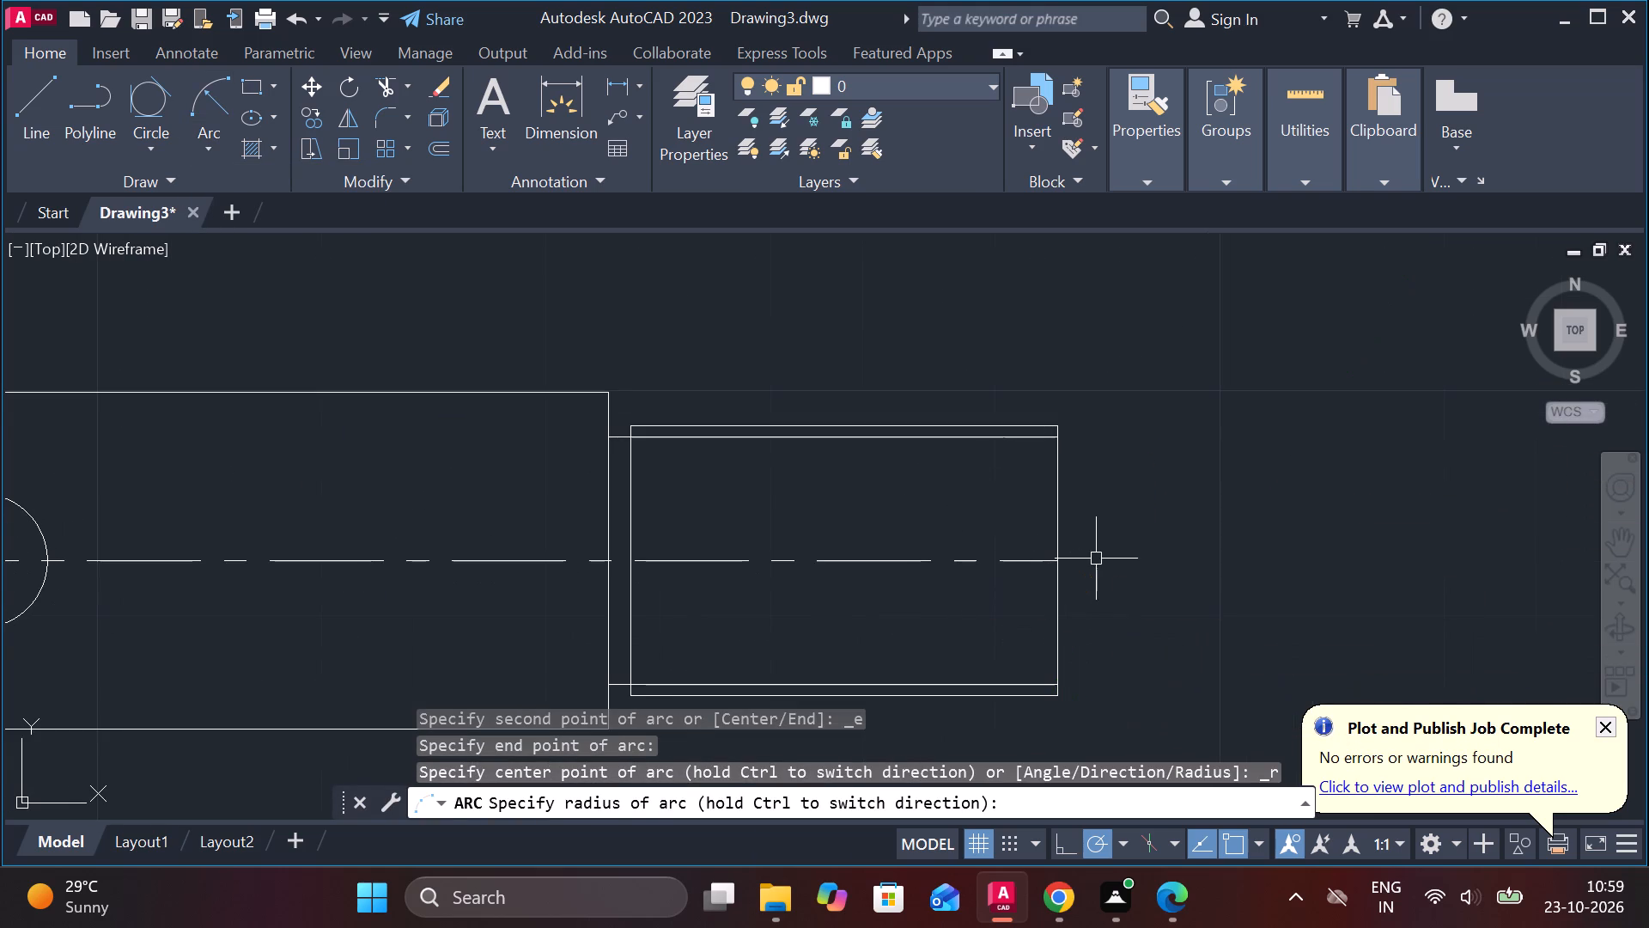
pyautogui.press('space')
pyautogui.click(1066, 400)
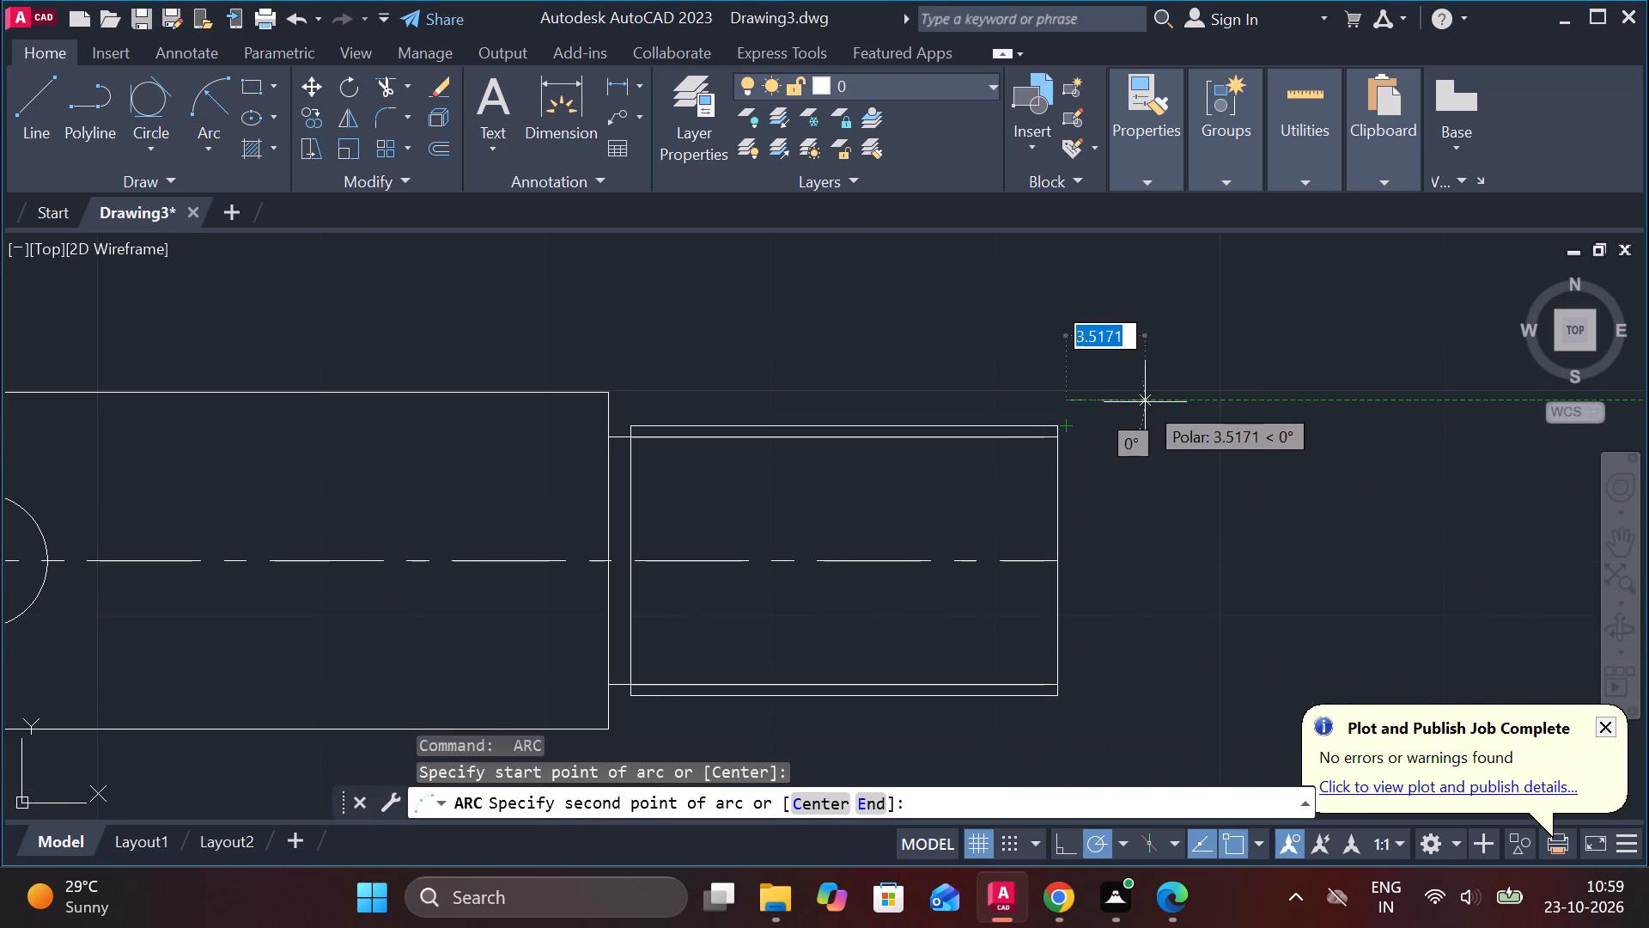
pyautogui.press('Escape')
# Draw a three-point arc from the stepped end's upper-right corner through its lower-right corner, bulging slightly outward and finishing below the part.
pyautogui.scroll(2, 1066, 409)
pyautogui.press('space')
pyautogui.click(1048, 457)
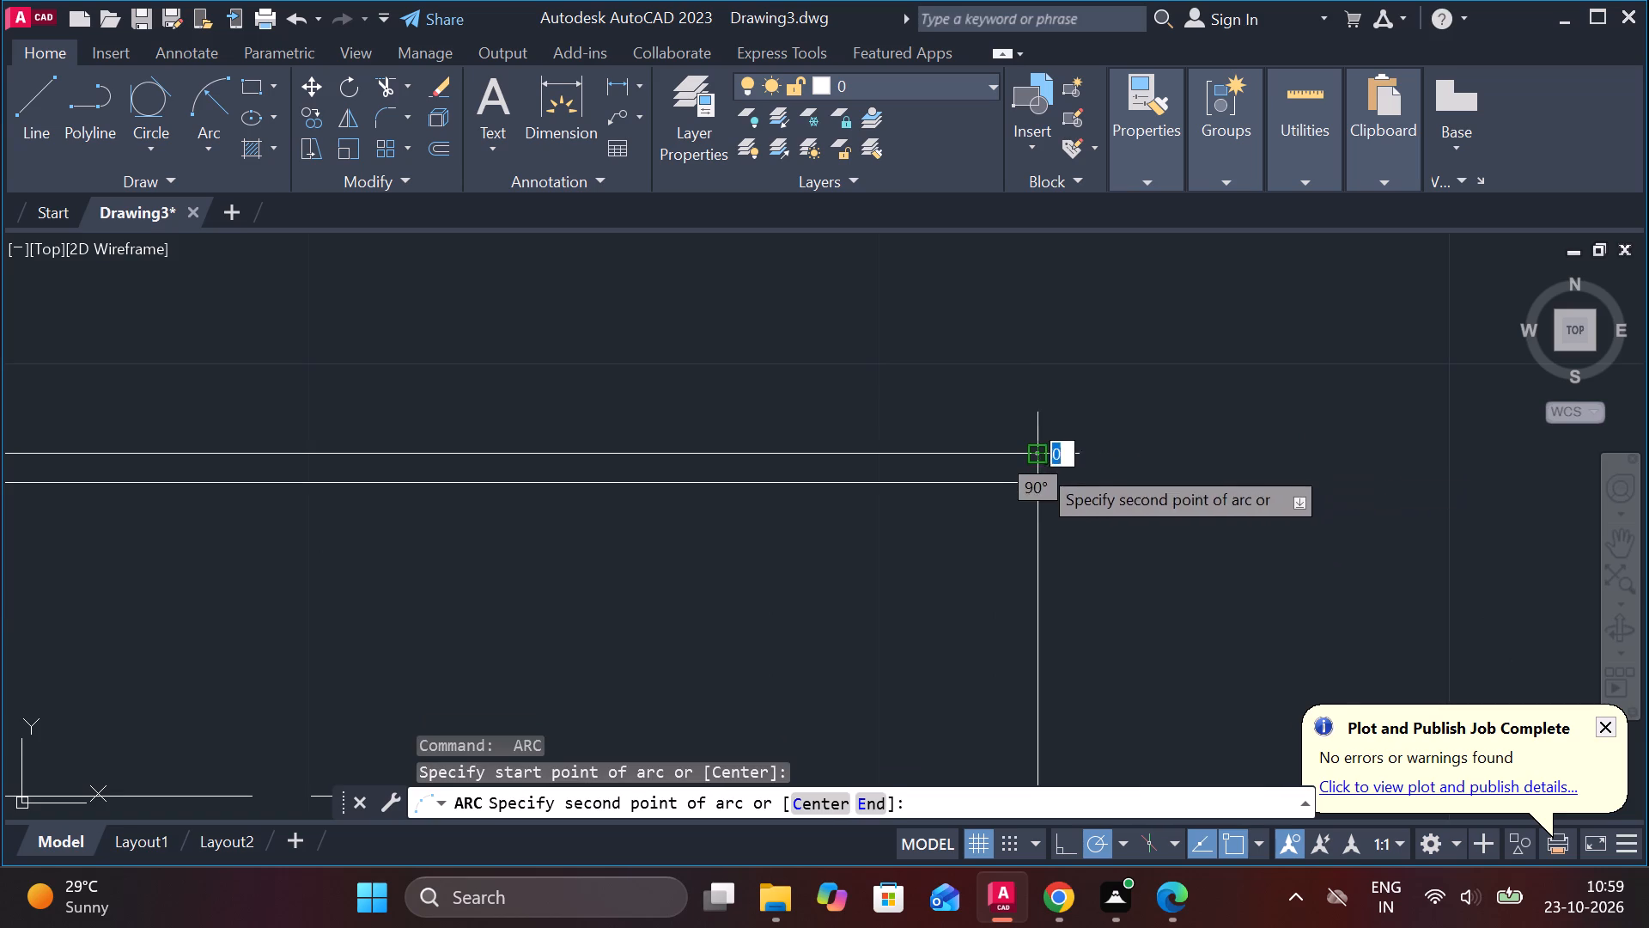
pyautogui.scroll(-3, 1040, 473)
pyautogui.scroll(2, 1056, 653)
pyautogui.click(1015, 625)
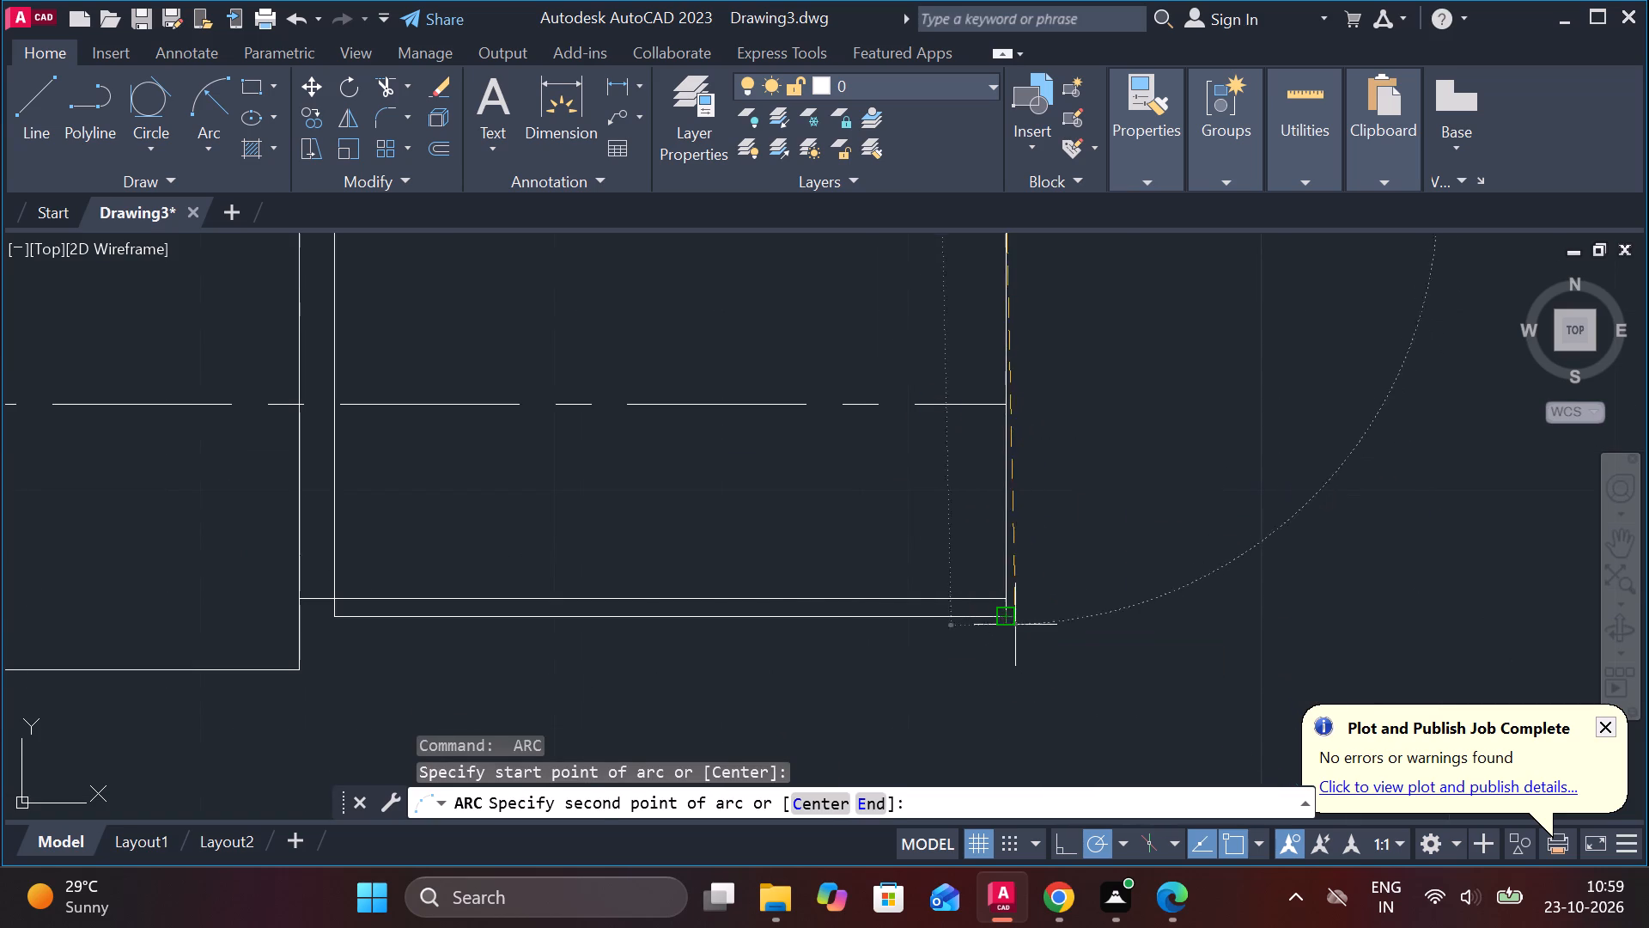
pyautogui.scroll(-1, 1121, 516)
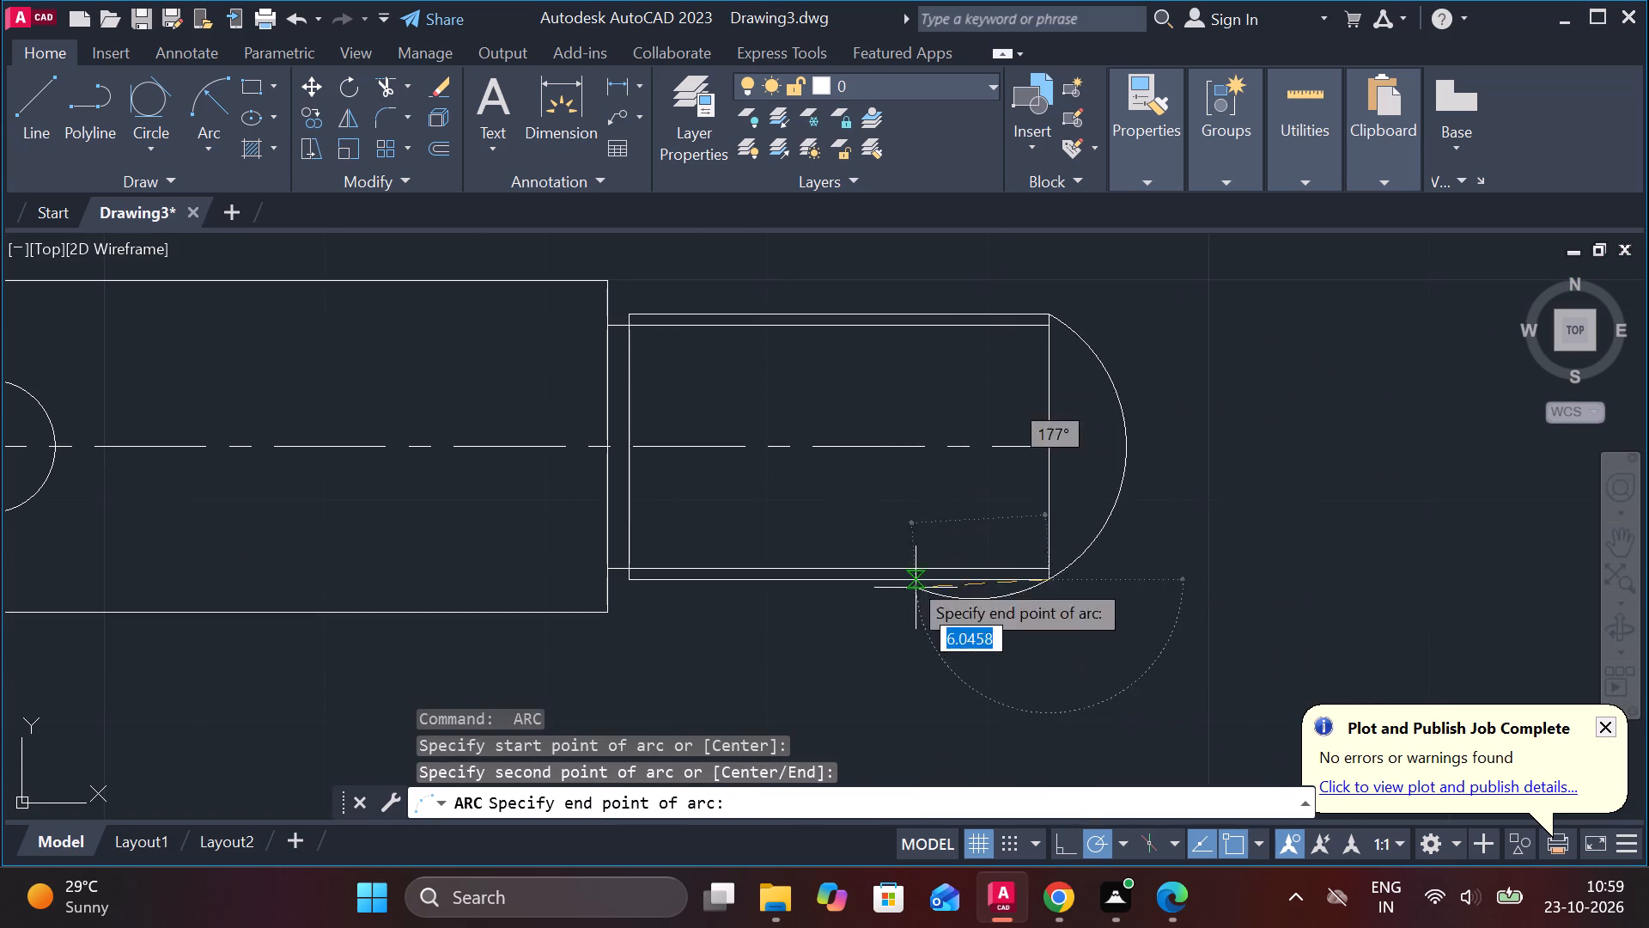
pyautogui.moveTo(877, 612); pyautogui.dragTo(906, 483, button='middle')
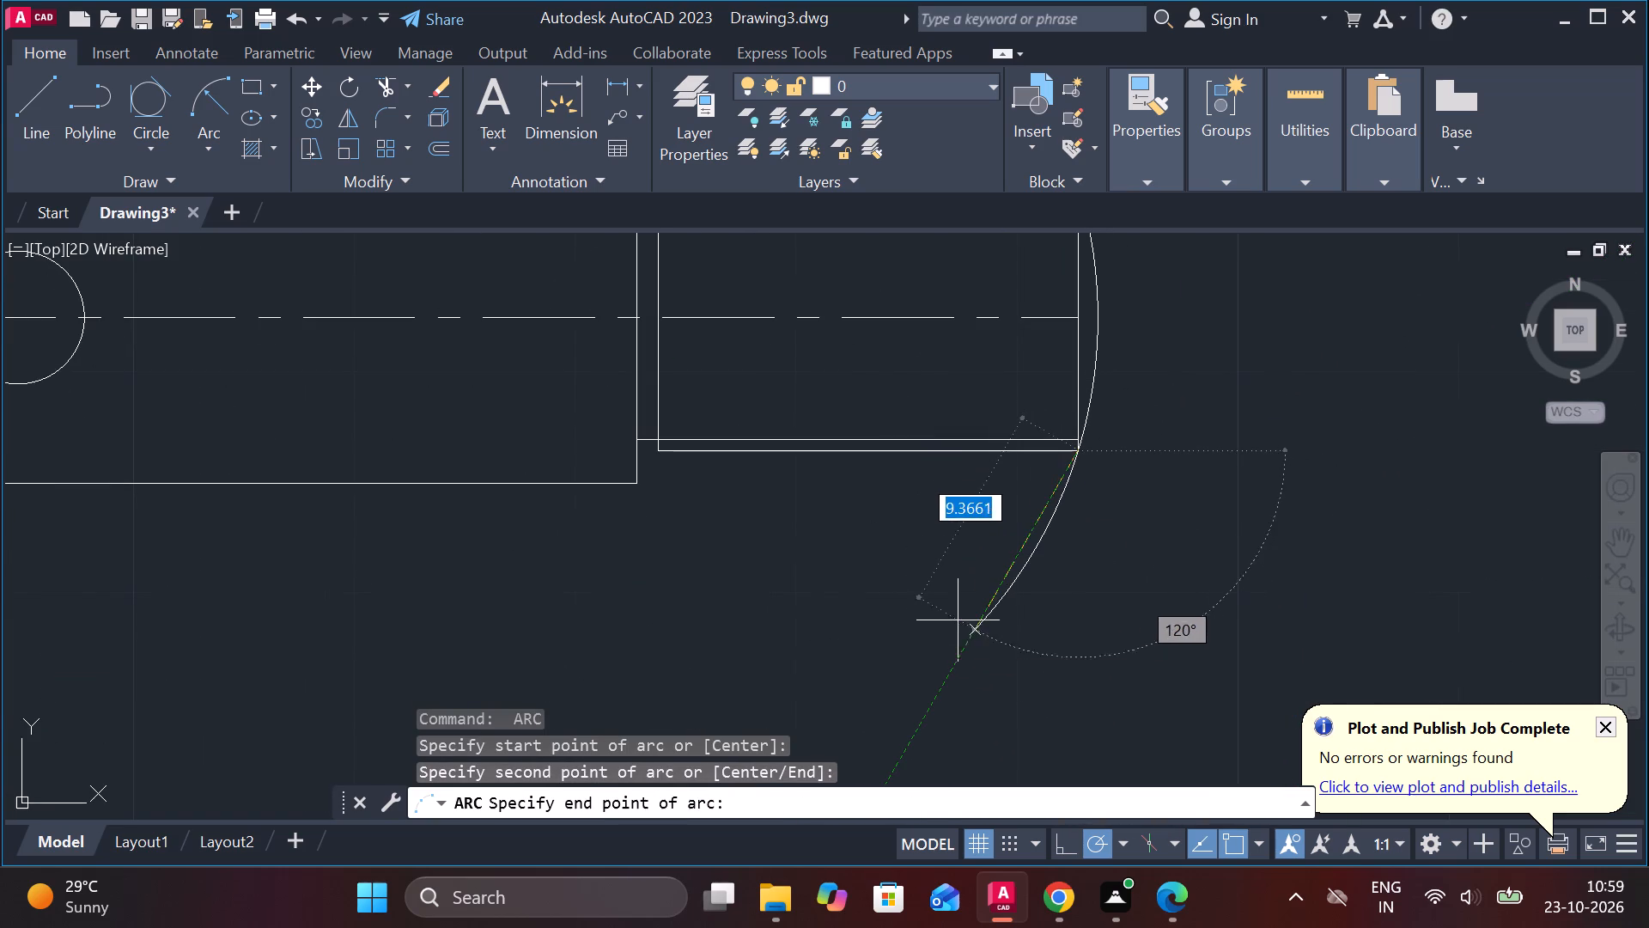
pyautogui.click(971, 646)
# Trim the arc's tail below the stepped end's lower-right corner.
pyautogui.write('TR')
pyautogui.press('space')
pyautogui.moveTo(1152, 525); pyautogui.dragTo(937, 549)
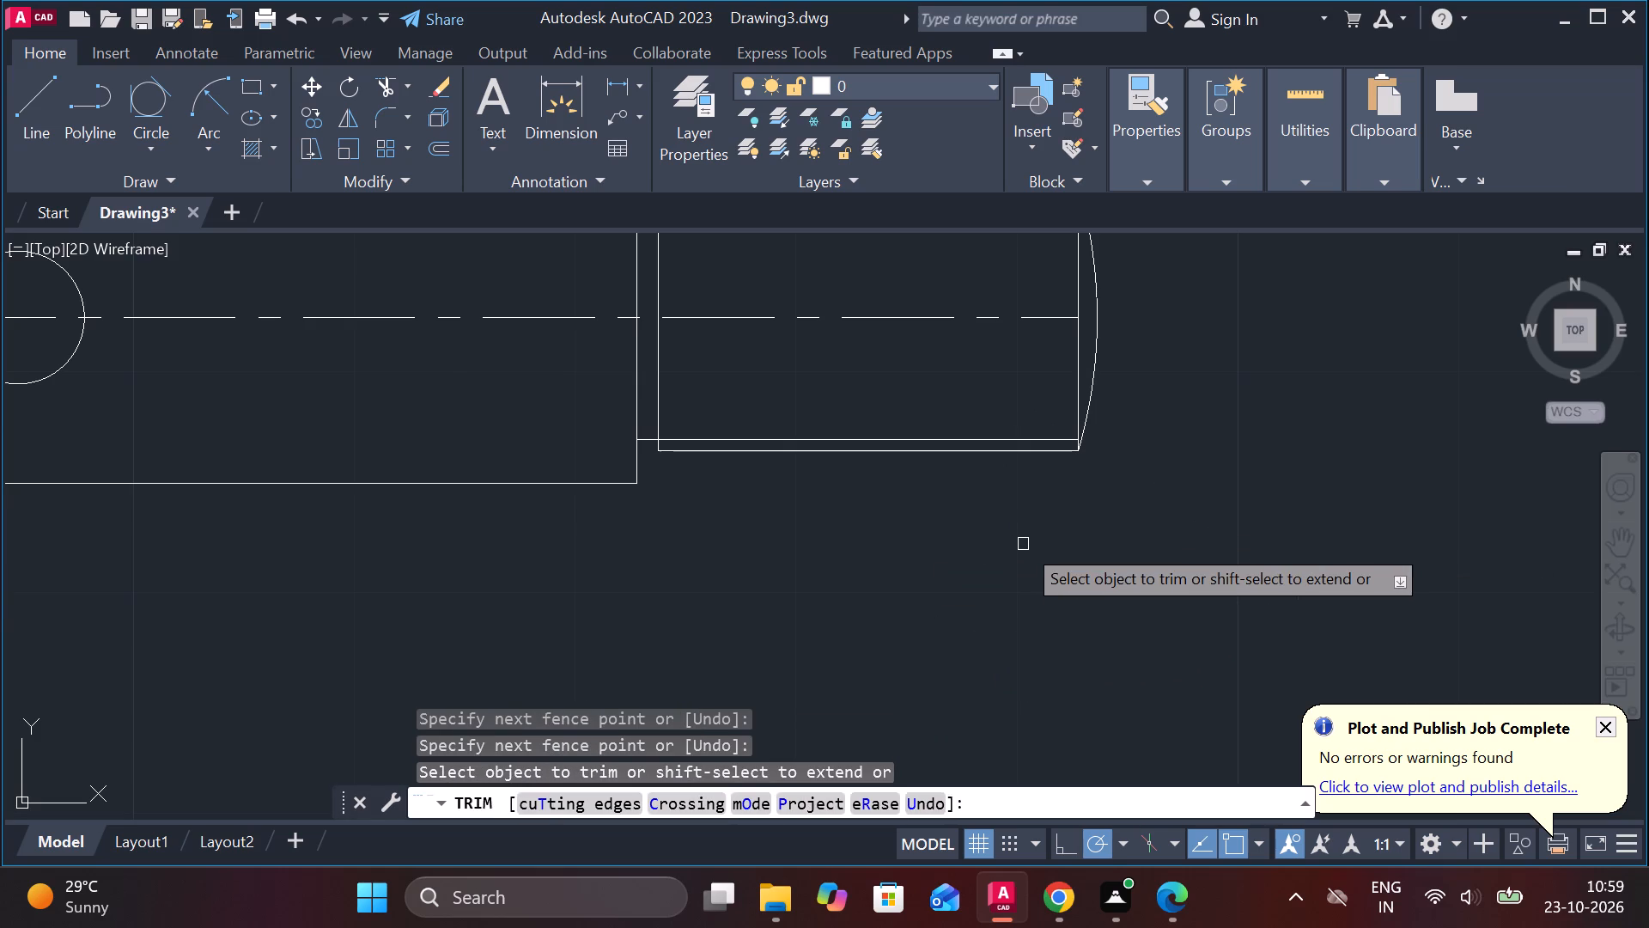
pyautogui.scroll(-1, 1066, 492)
pyautogui.scroll(-2, 933, 484)
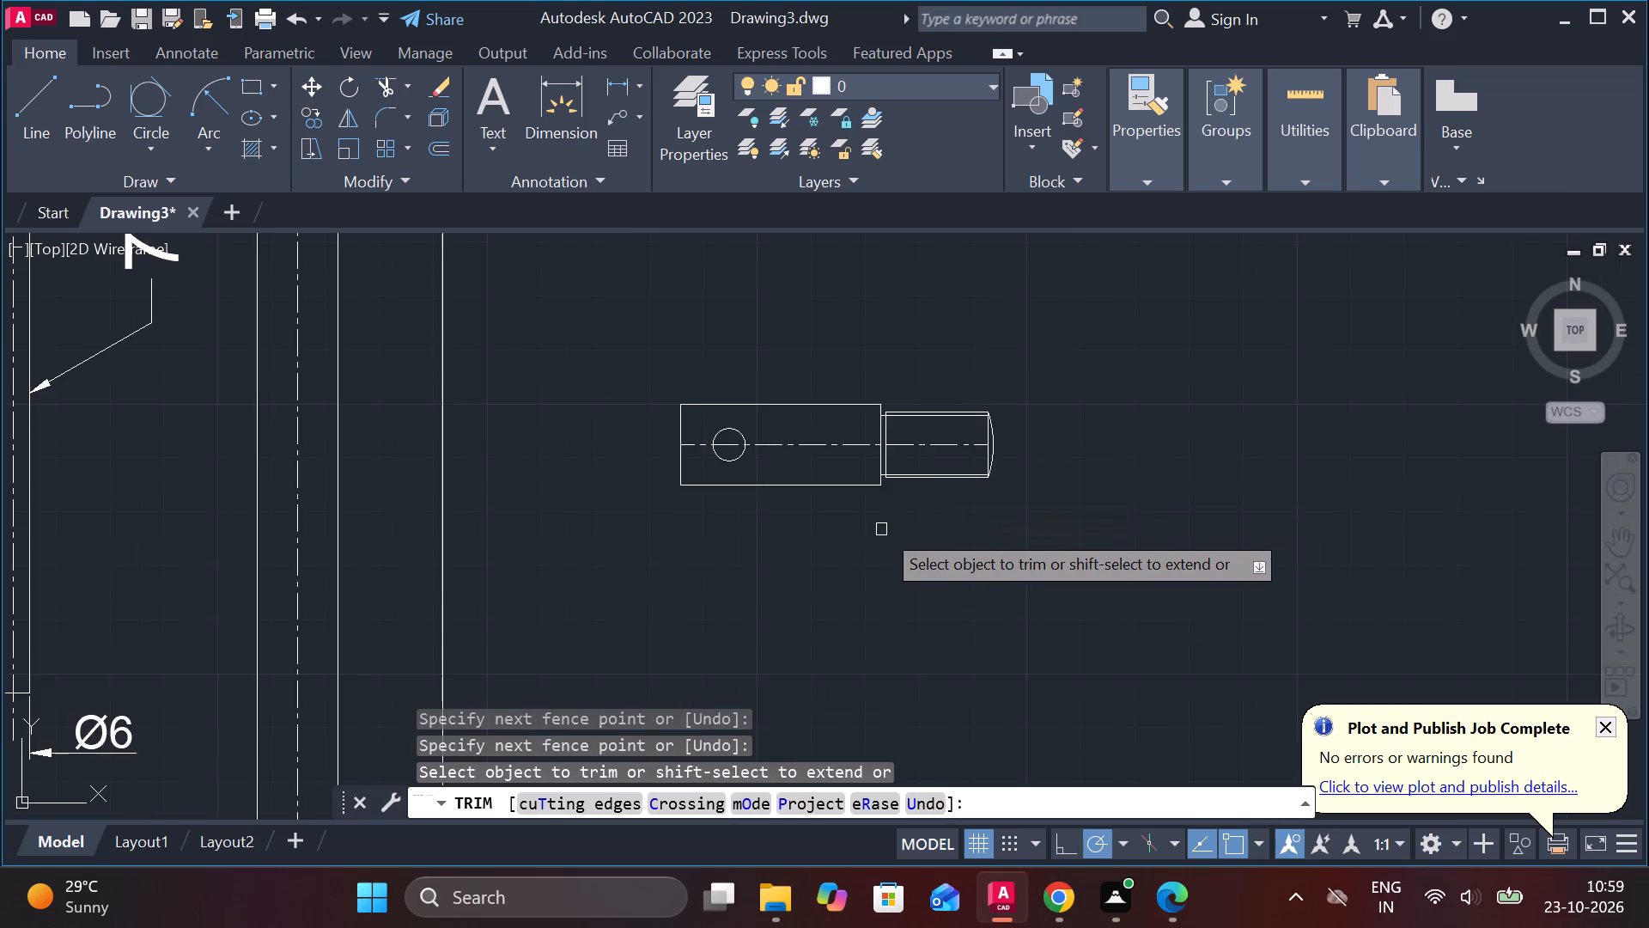
pyautogui.moveTo(889, 529); pyautogui.dragTo(959, 543, button='middle')
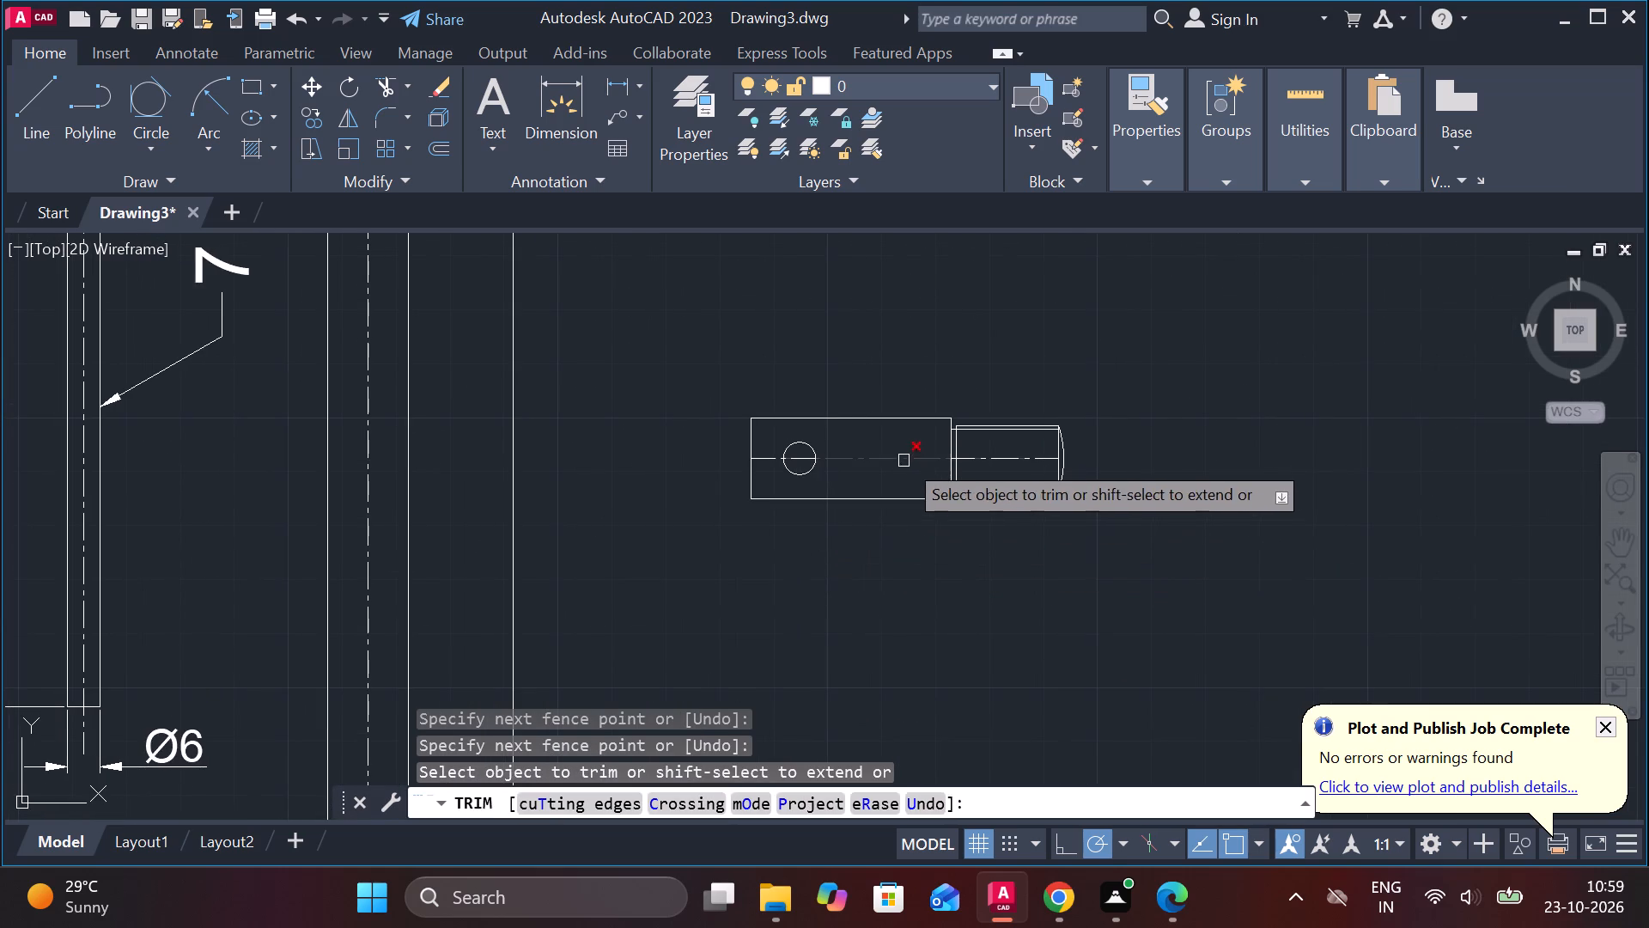
pyautogui.press('Escape')
# Add a vertical linear dimension for the body's height, placed beyond its left edge.
pyautogui.click(605, 89)
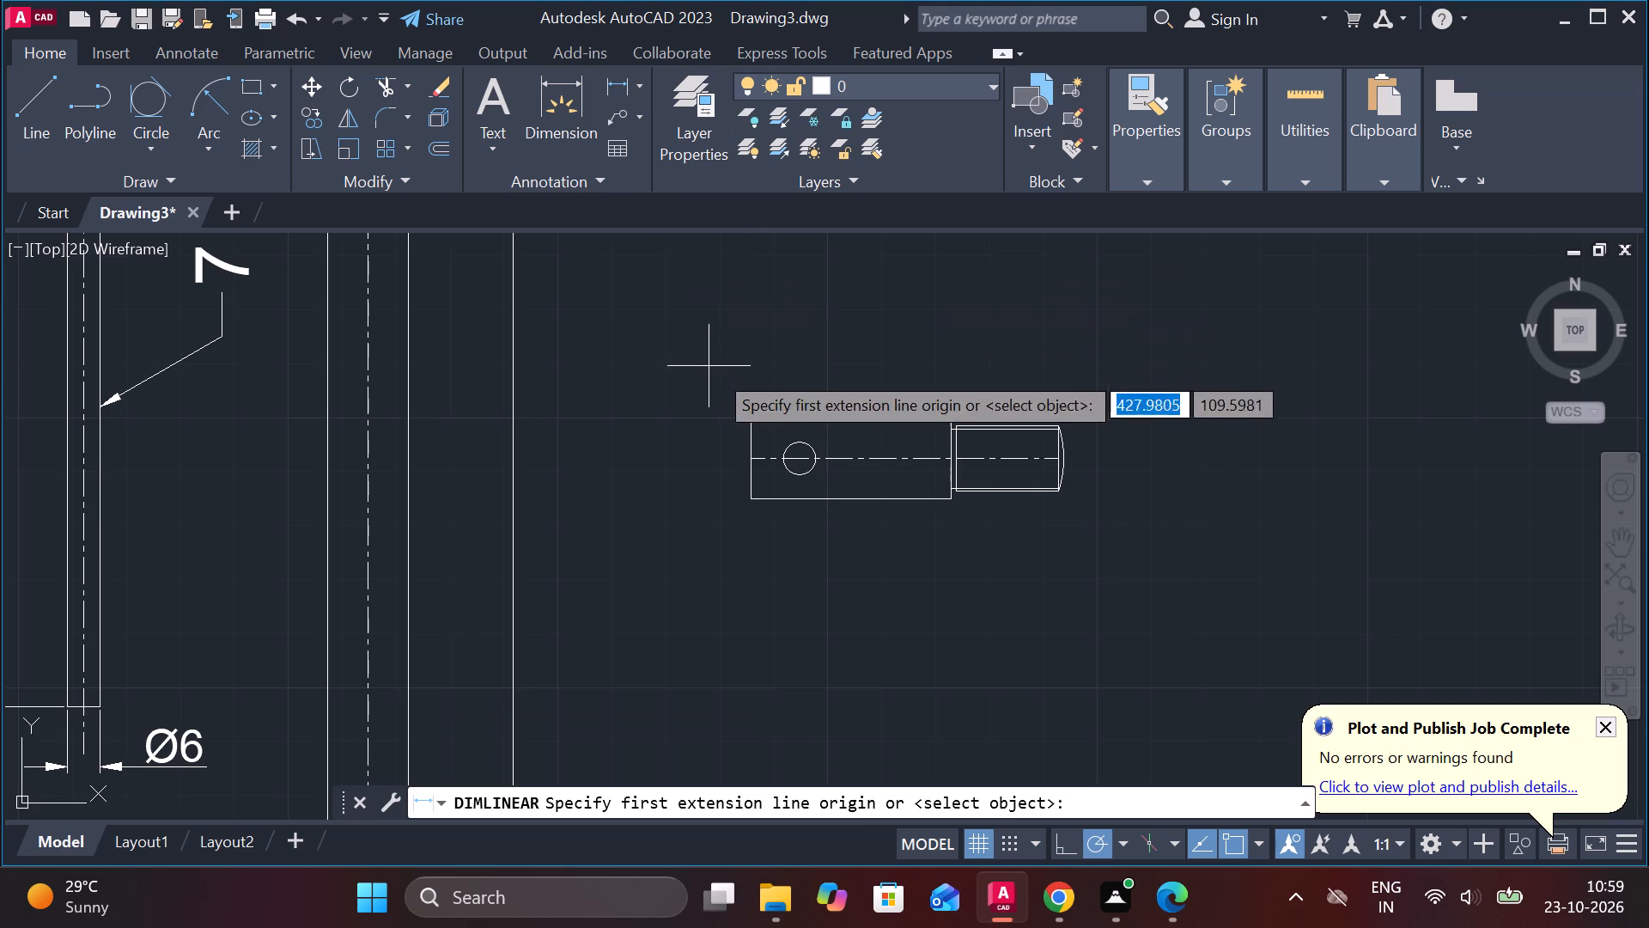
pyautogui.click(758, 418)
pyautogui.click(757, 495)
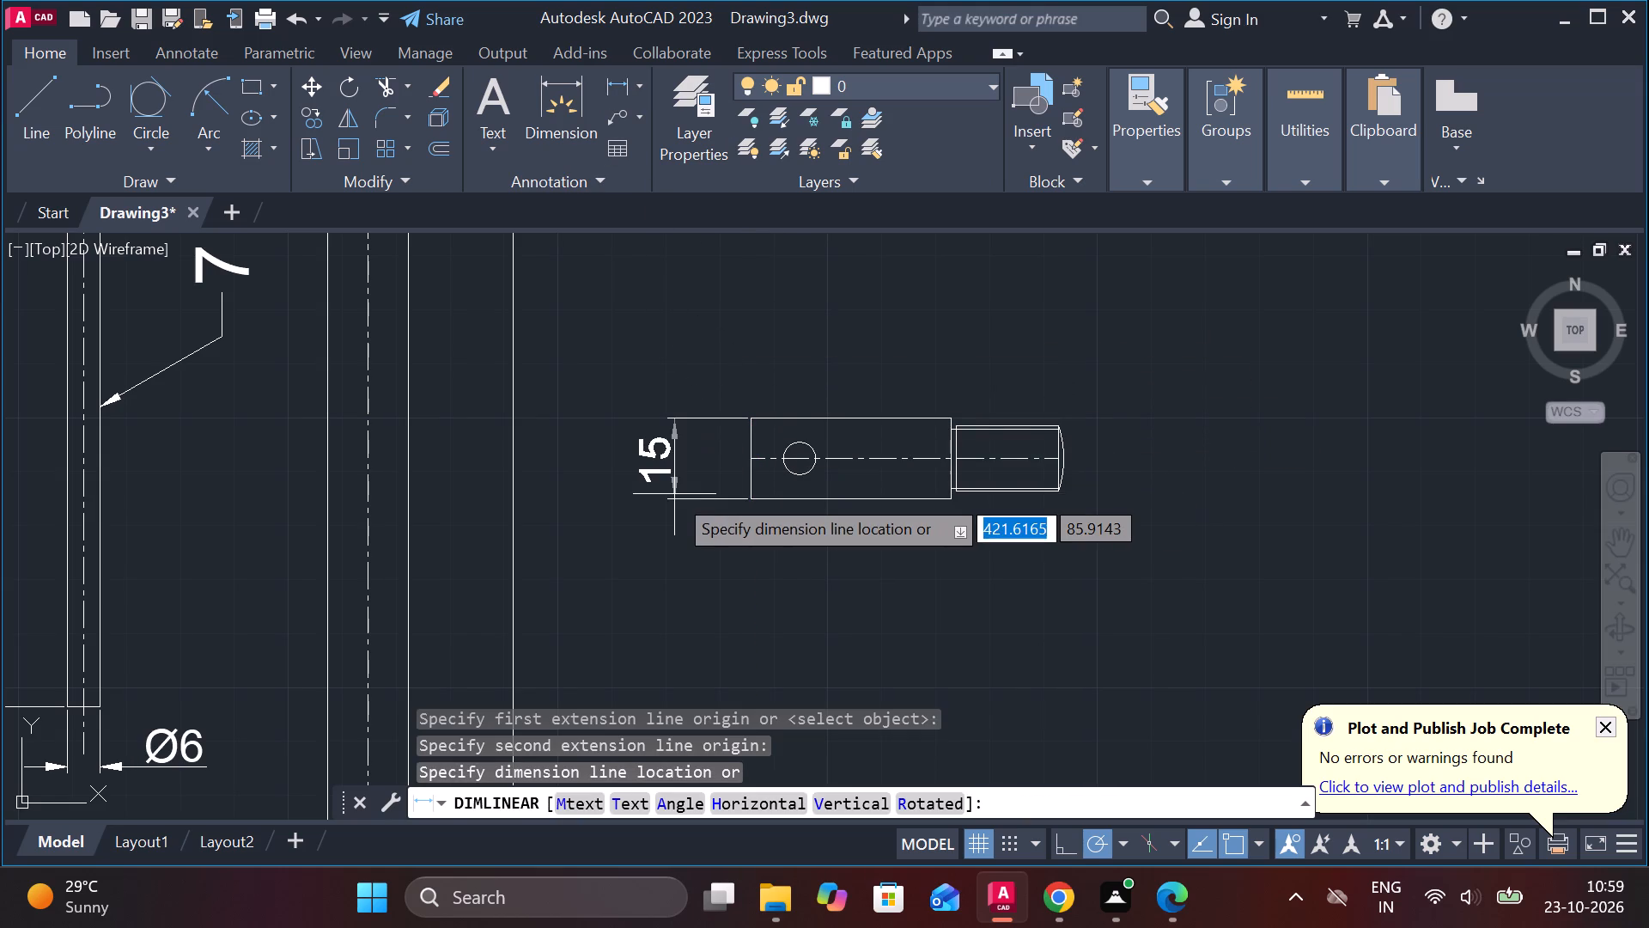
pyautogui.click(674, 494)
# Insert a diameter symbol before the value of the body's height dimension.
pyautogui.doubleClick(664, 463)
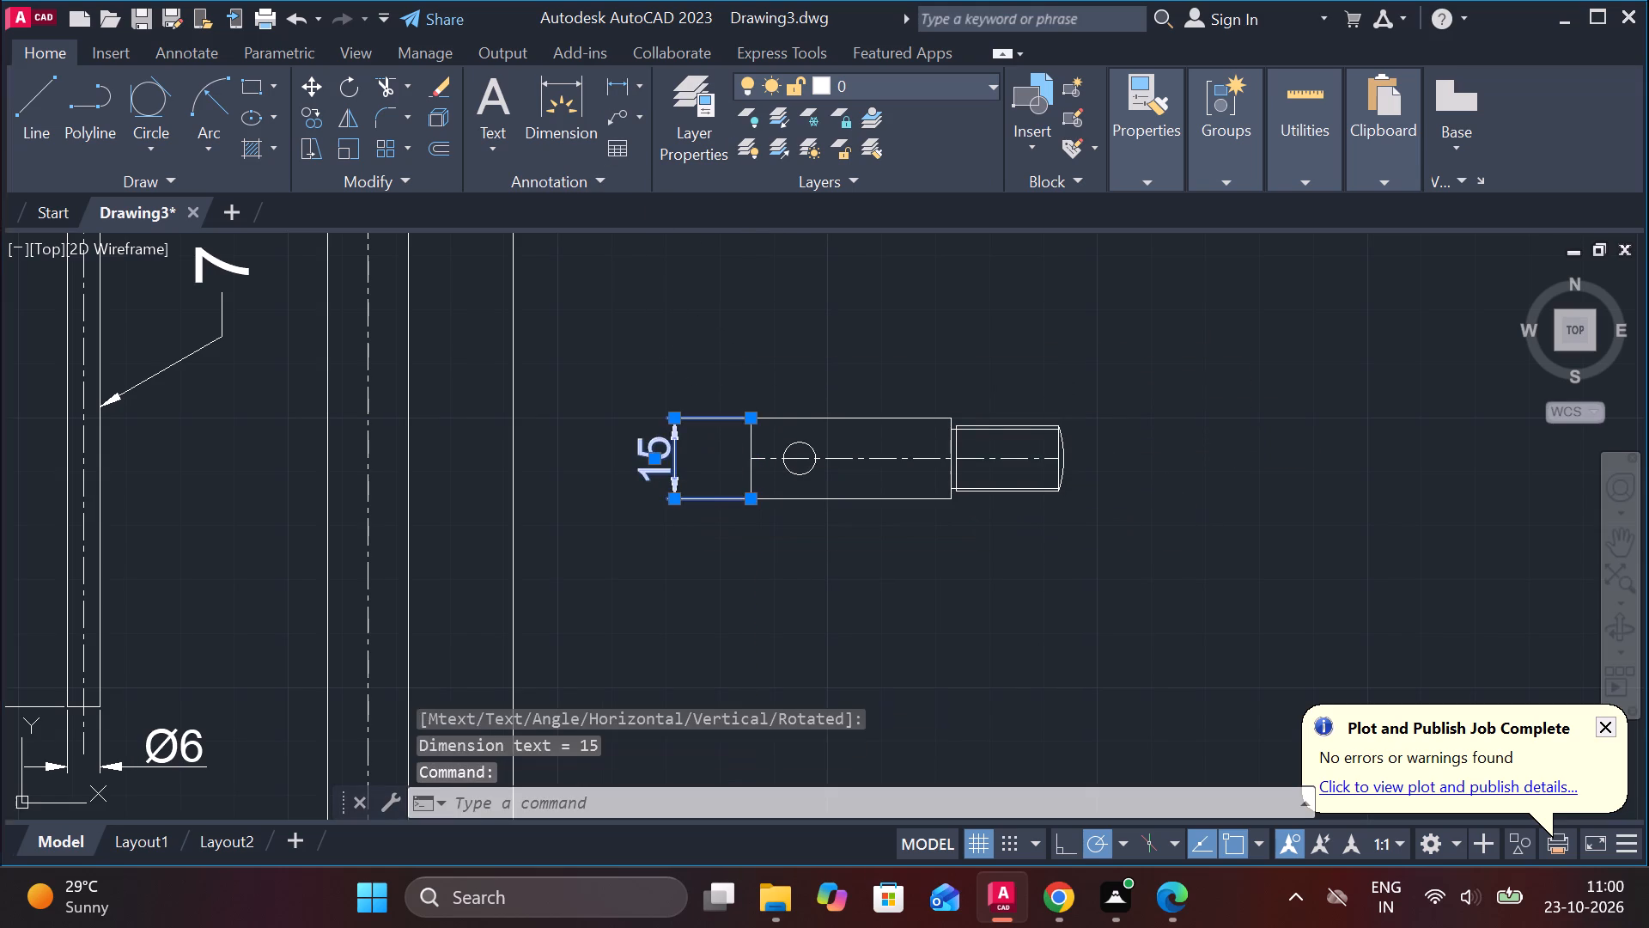
pyautogui.click(1123, 146)
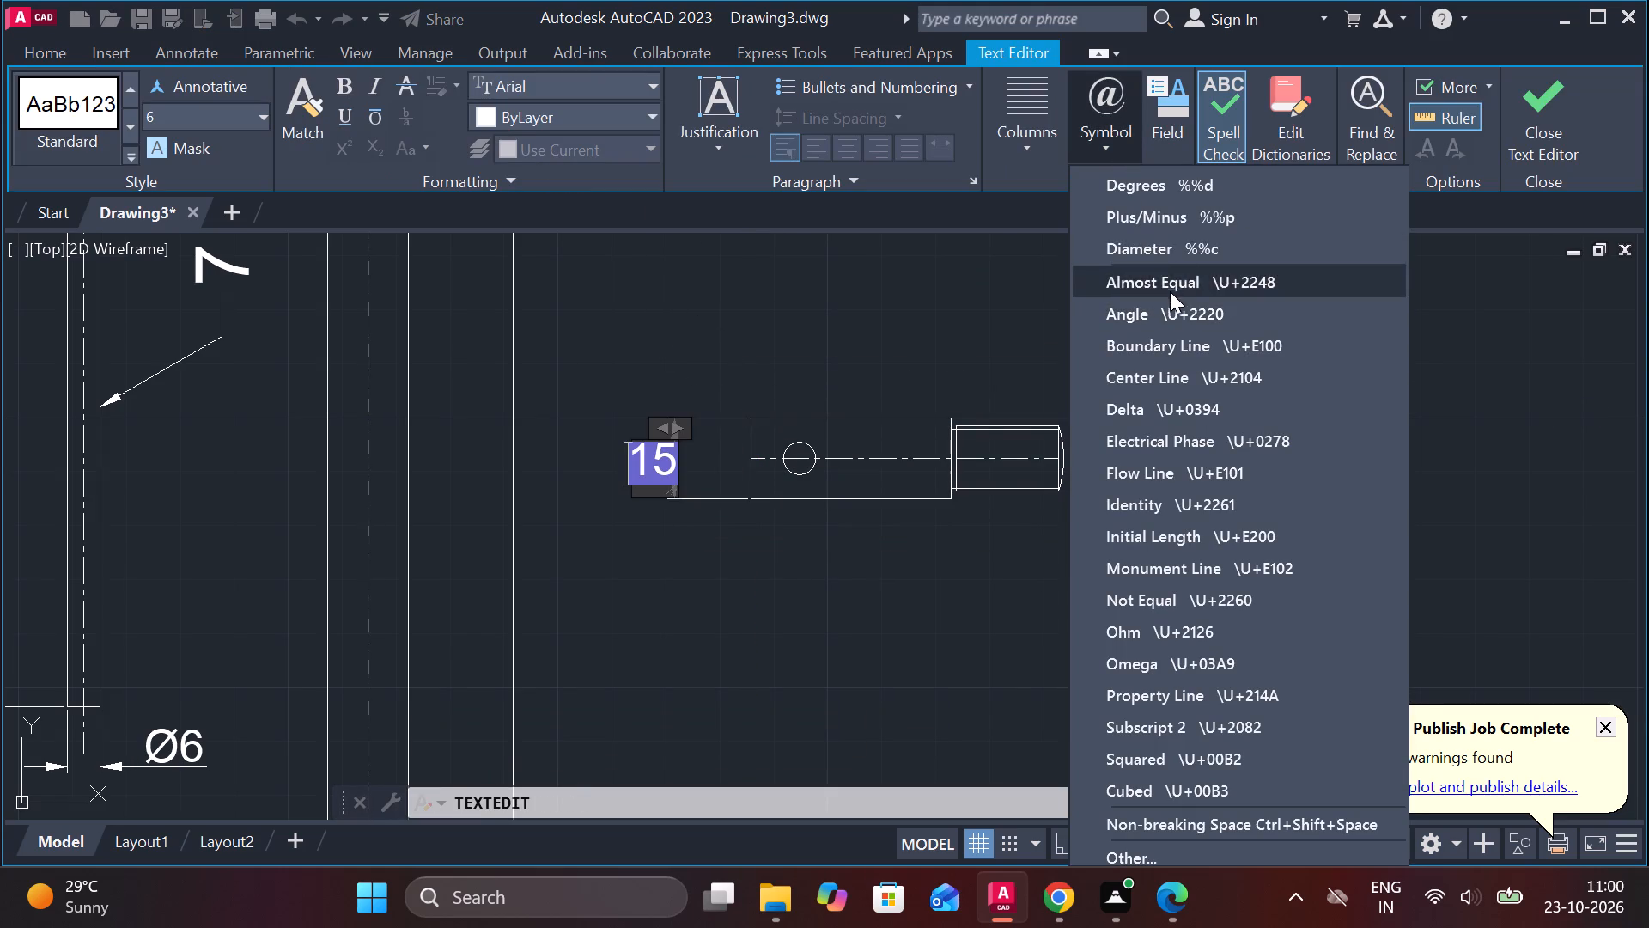
pyautogui.click(1170, 263)
pyautogui.click(1553, 125)
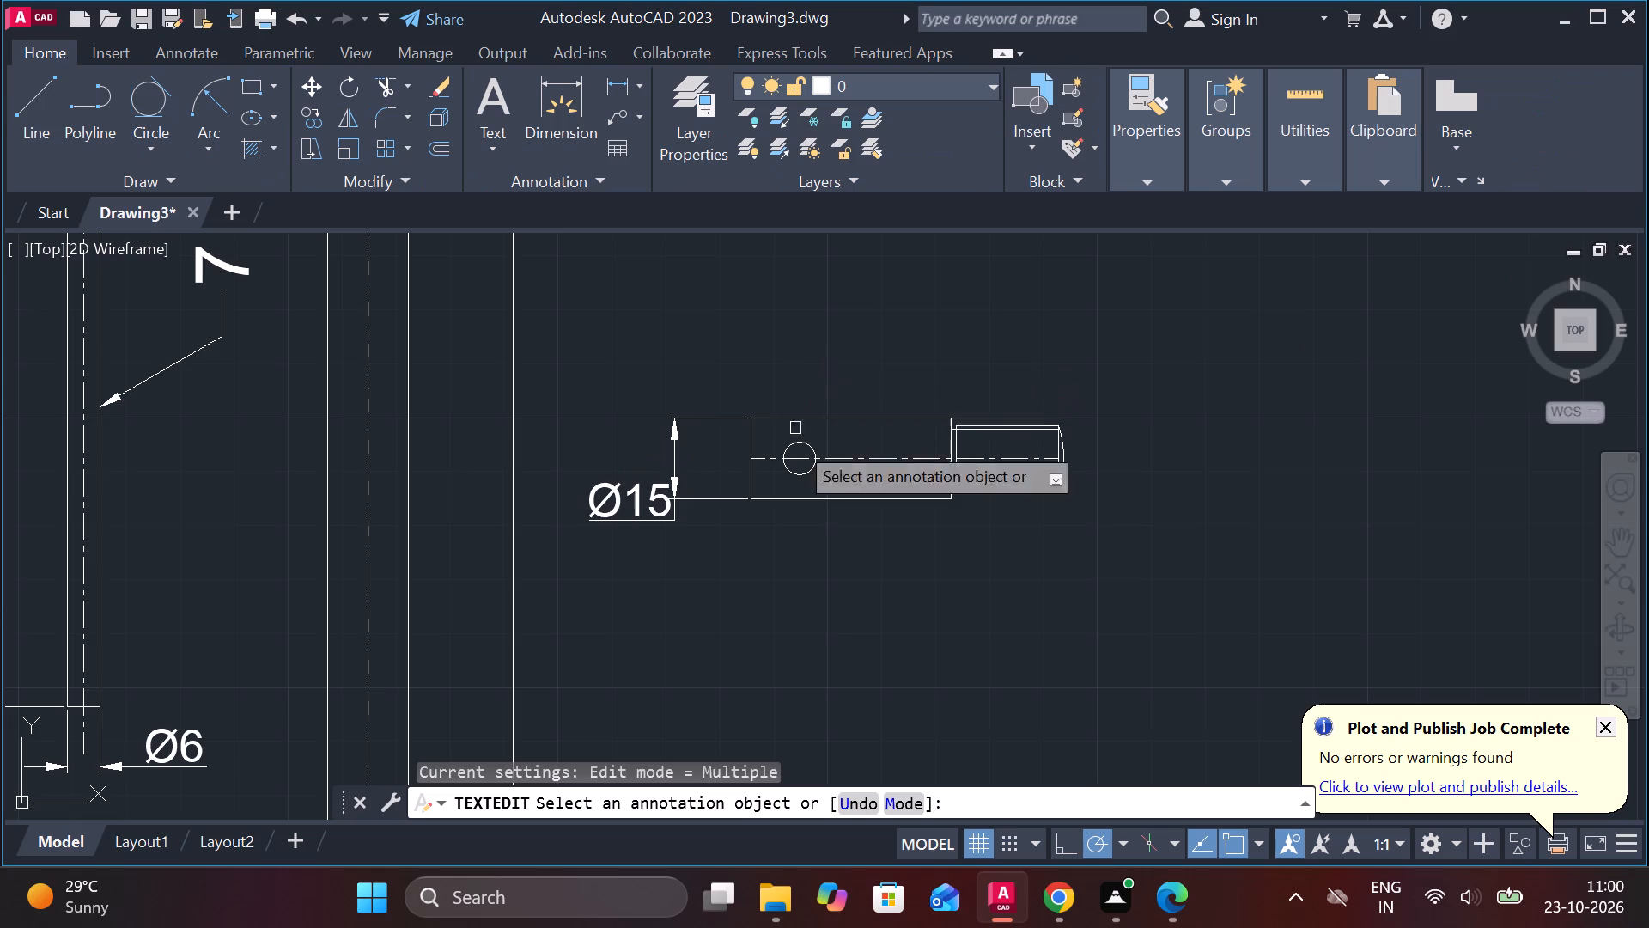
pyautogui.scroll(2, 718, 525)
pyautogui.press('Escape')
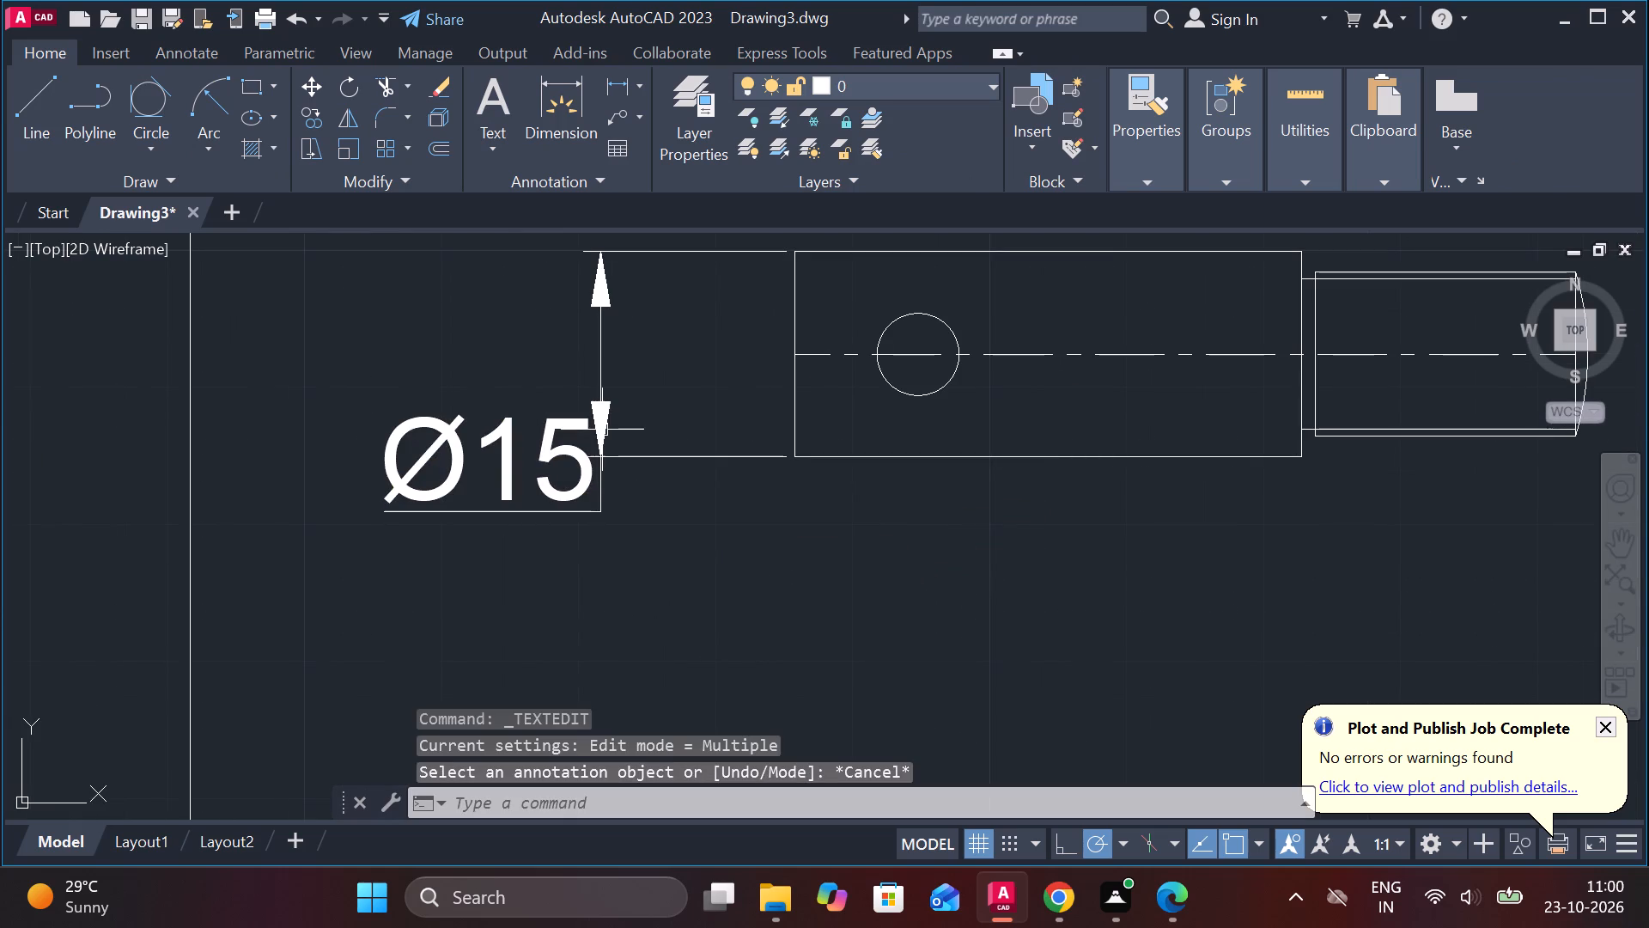
# Move the Ø15 dimension text above the body's upper-left corner, bringing the dimension line closer to the body.
pyautogui.click(605, 424)
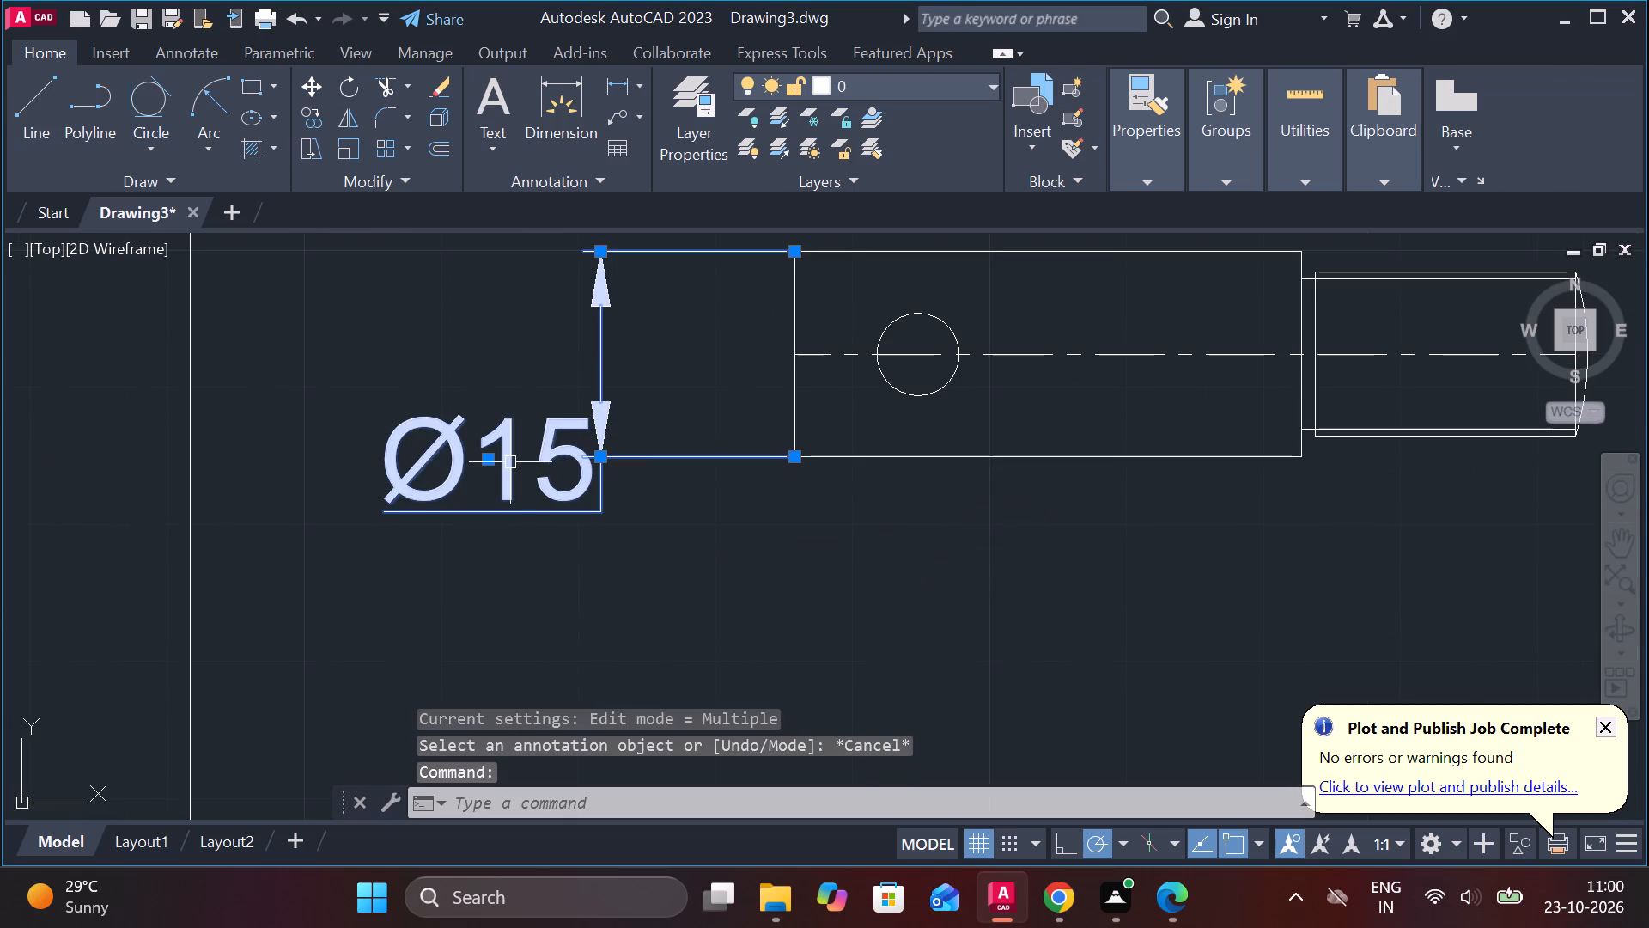
pyautogui.click(486, 458)
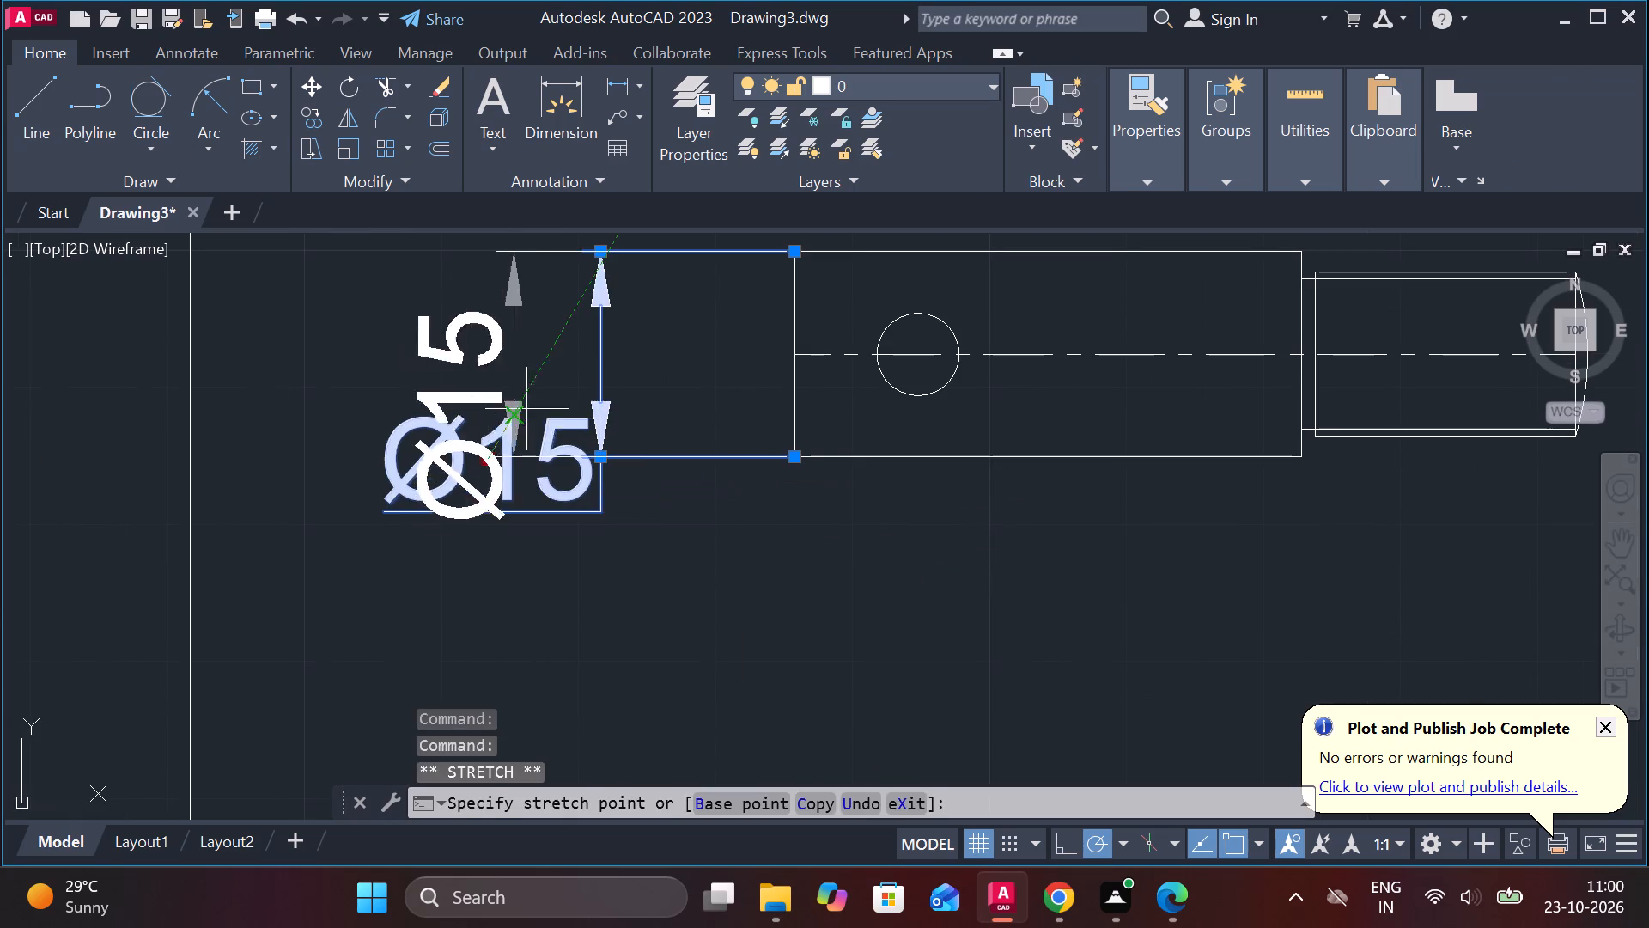
pyautogui.moveTo(579, 344); pyautogui.dragTo(593, 406, button='middle')
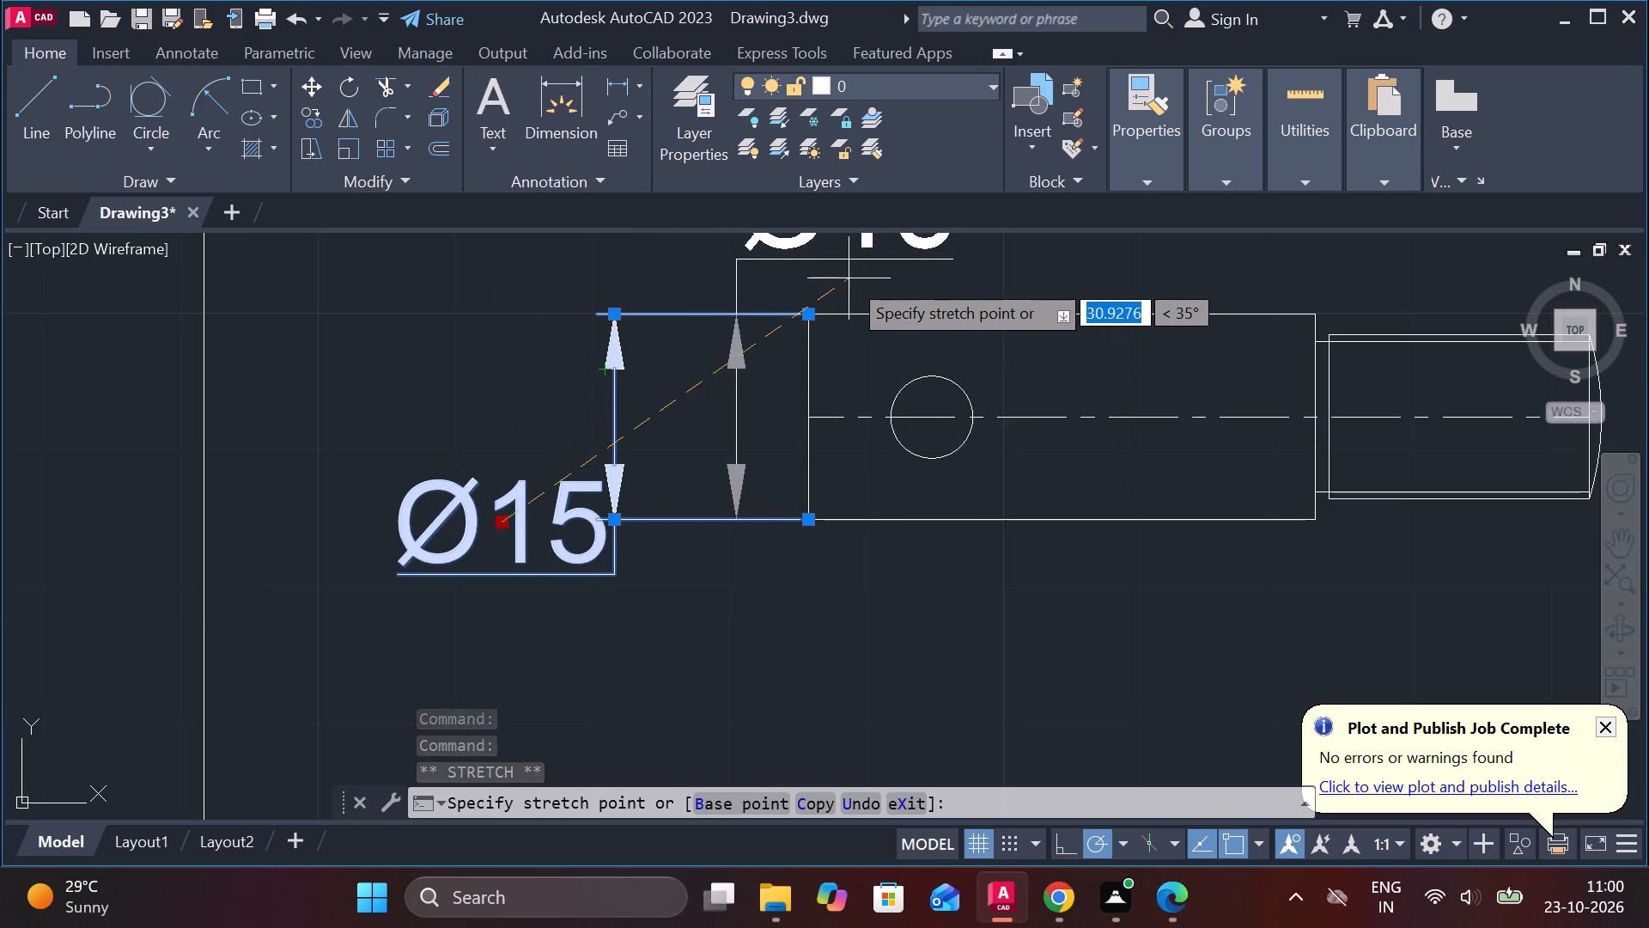
pyautogui.click(849, 278)
pyautogui.press('Escape')
# Add a diameter dimension to the body's hole, placing its text below the body's lower-left corner.
pyautogui.moveTo(933, 510); pyautogui.dragTo(664, 540, button='middle')
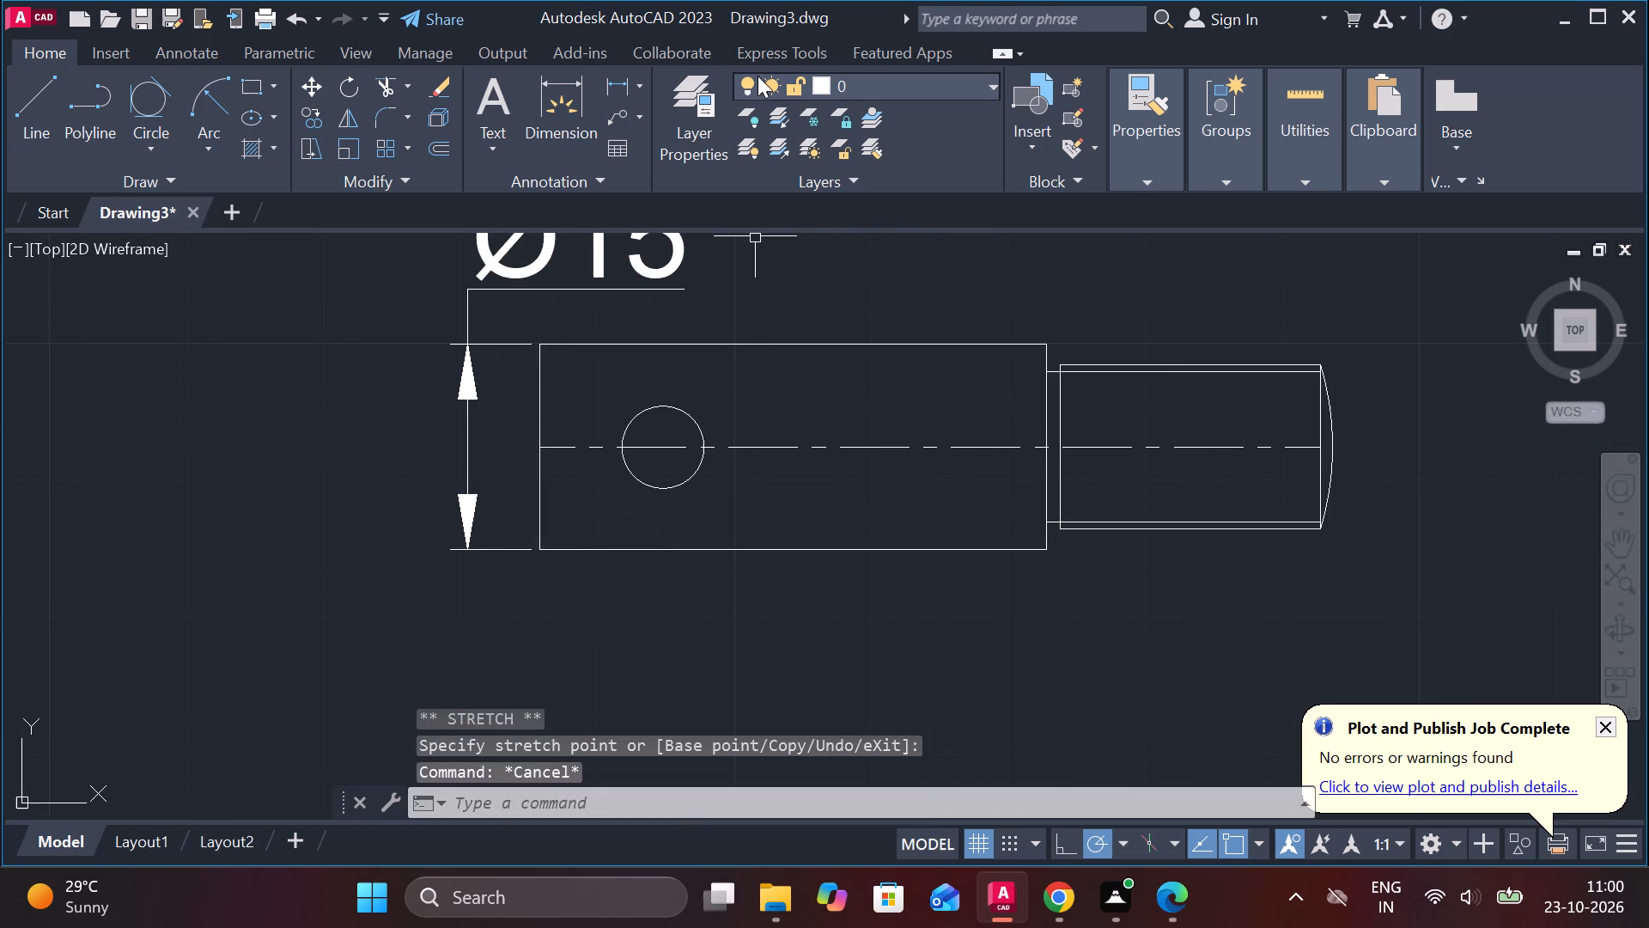
pyautogui.click(639, 93)
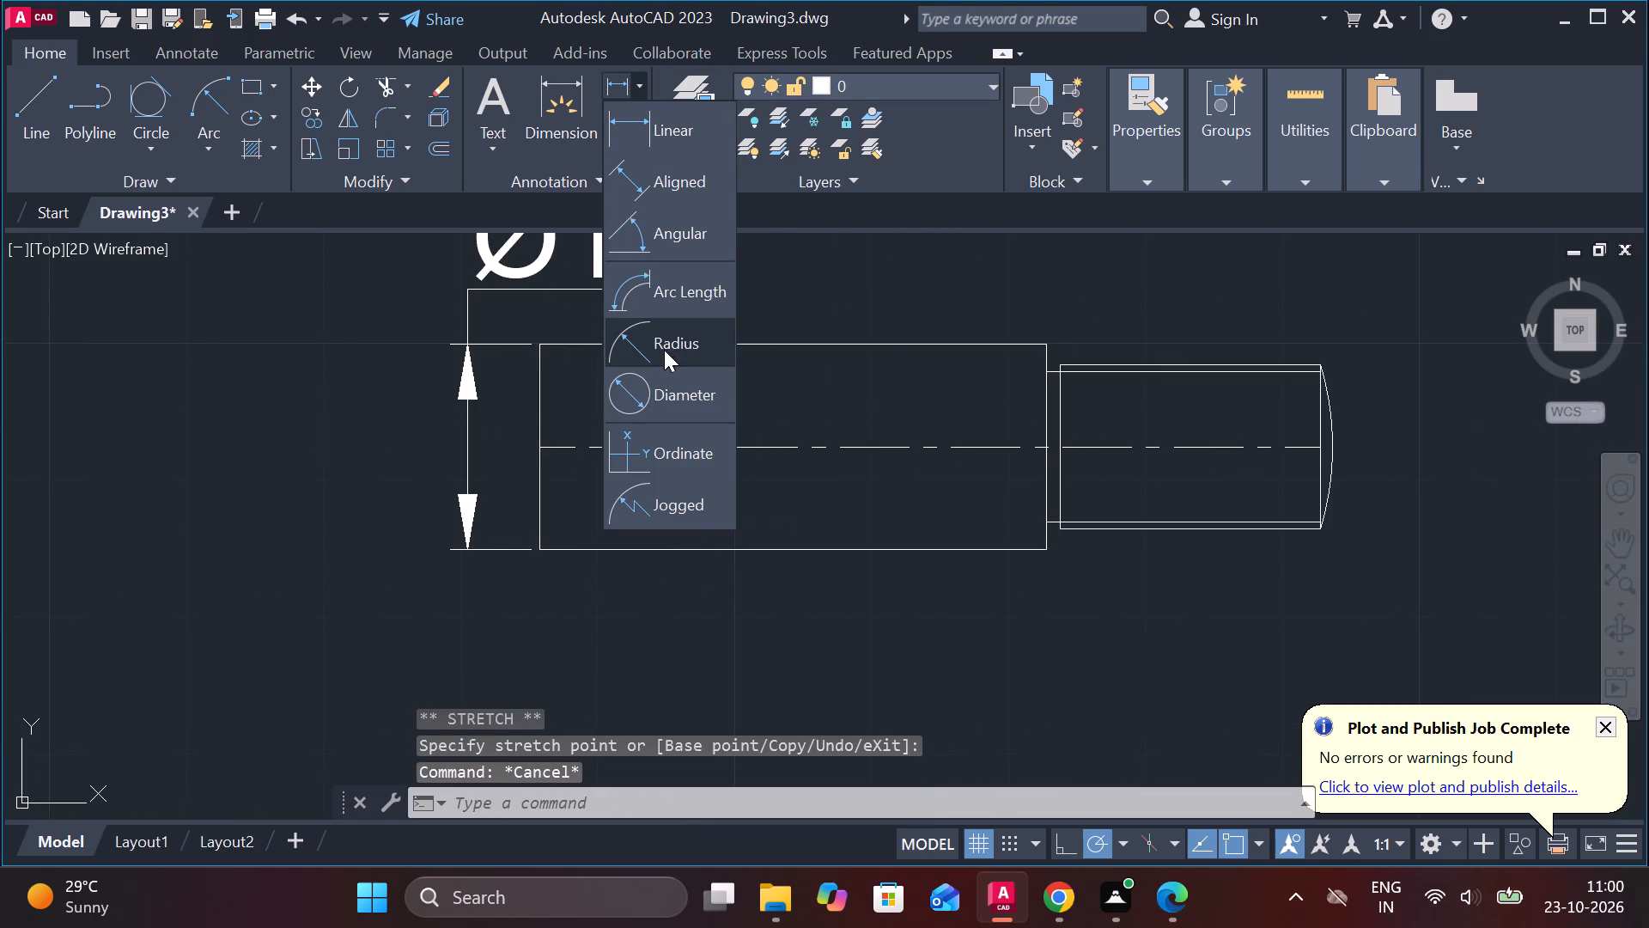
pyautogui.click(648, 378)
pyautogui.click(648, 486)
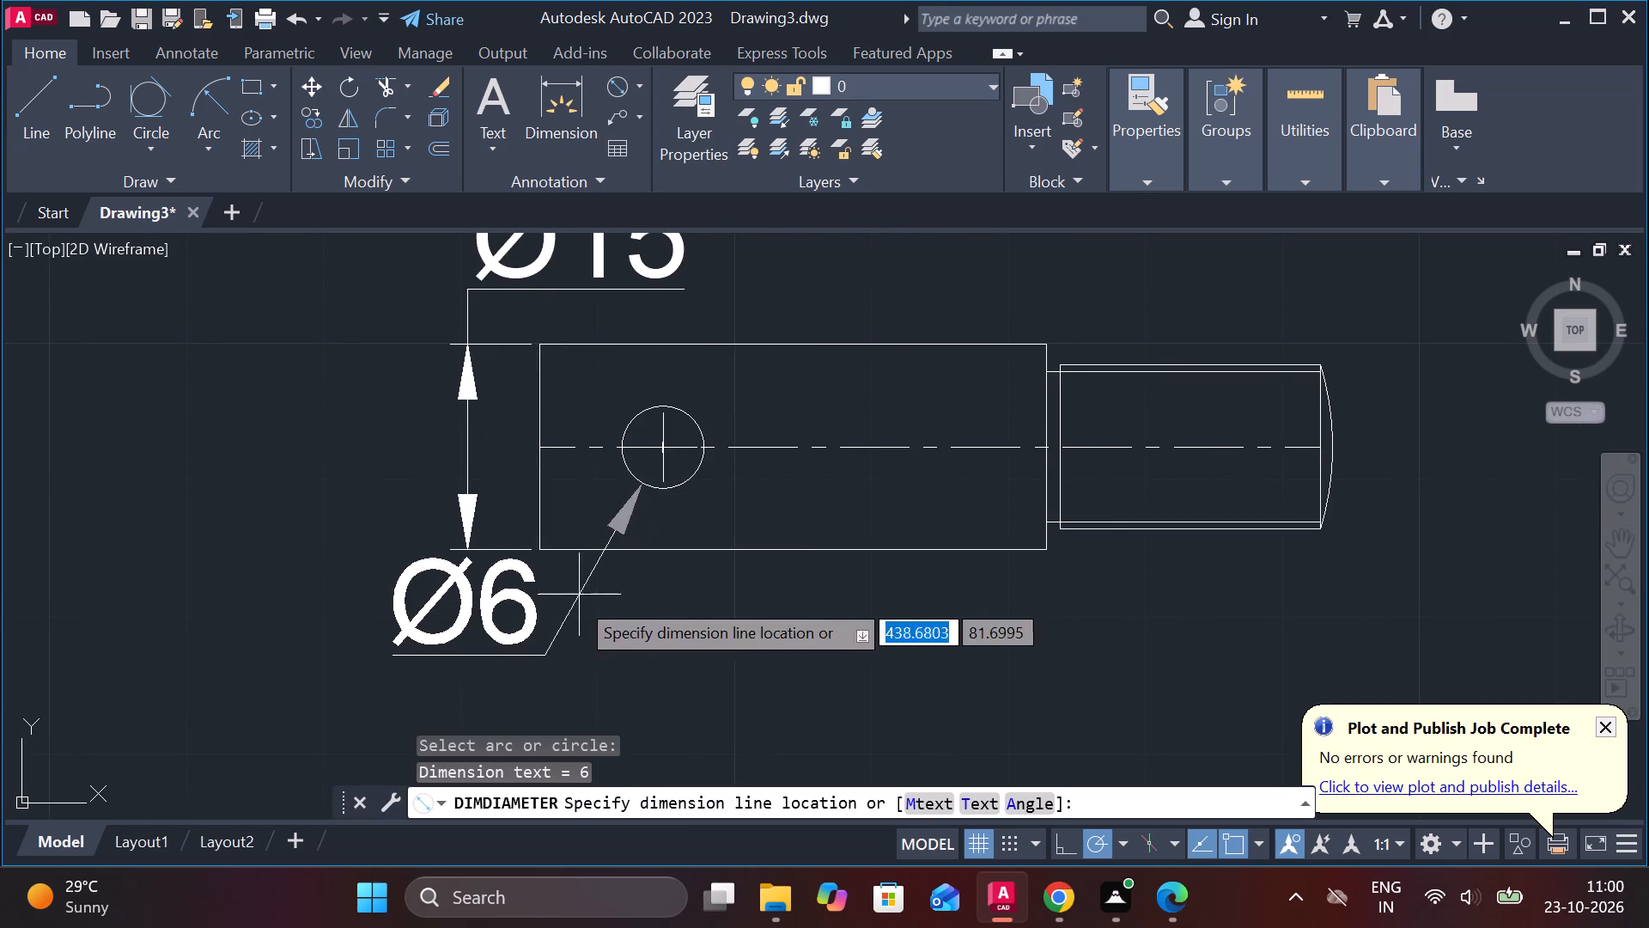
pyautogui.moveTo(559, 646); pyautogui.dragTo(569, 621, button='middle')
pyautogui.click(569, 692)
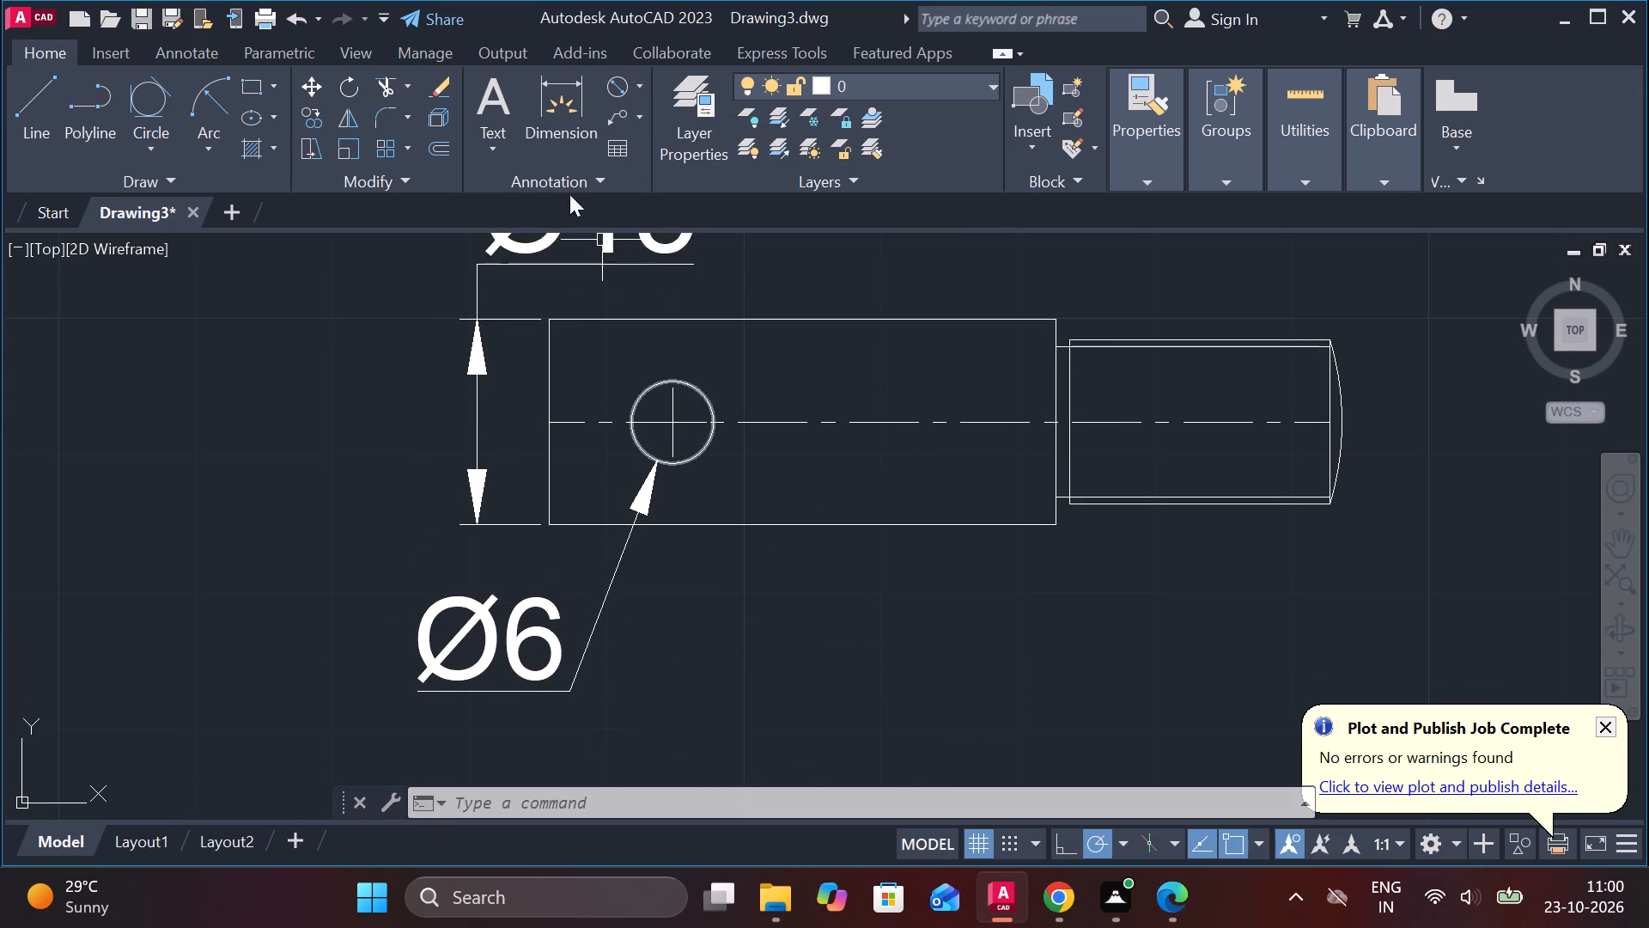
# Add a horizontal linear dimension for the body's length, placed below its bottom edge.
pyautogui.click(648, 88)
pyautogui.click(642, 82)
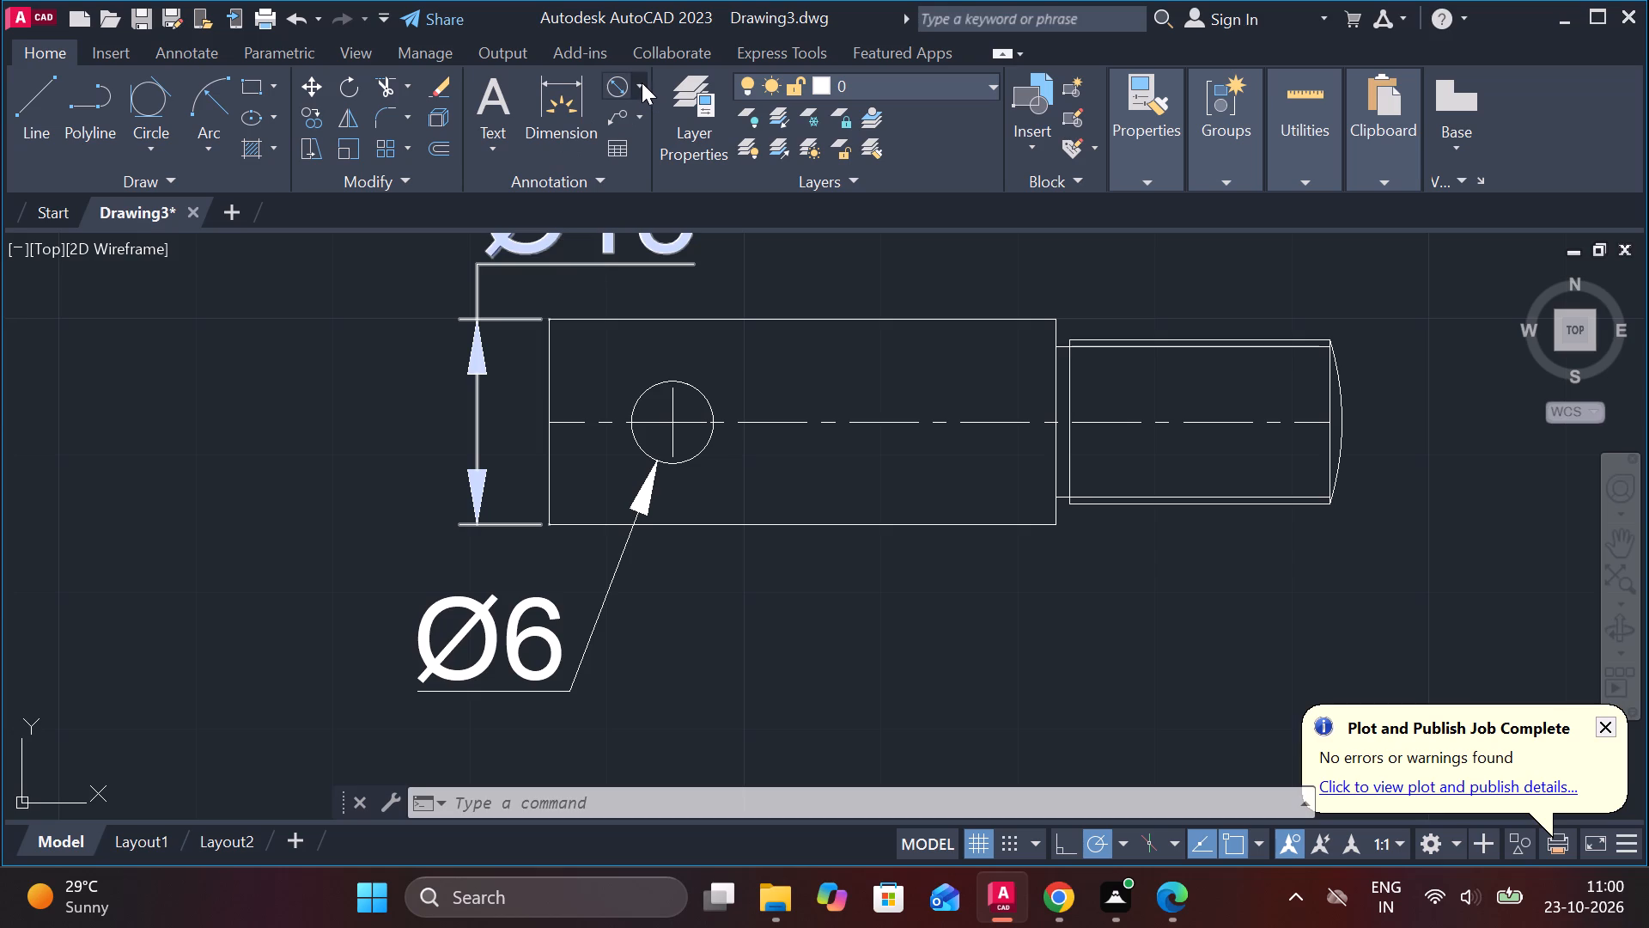
pyautogui.click(659, 143)
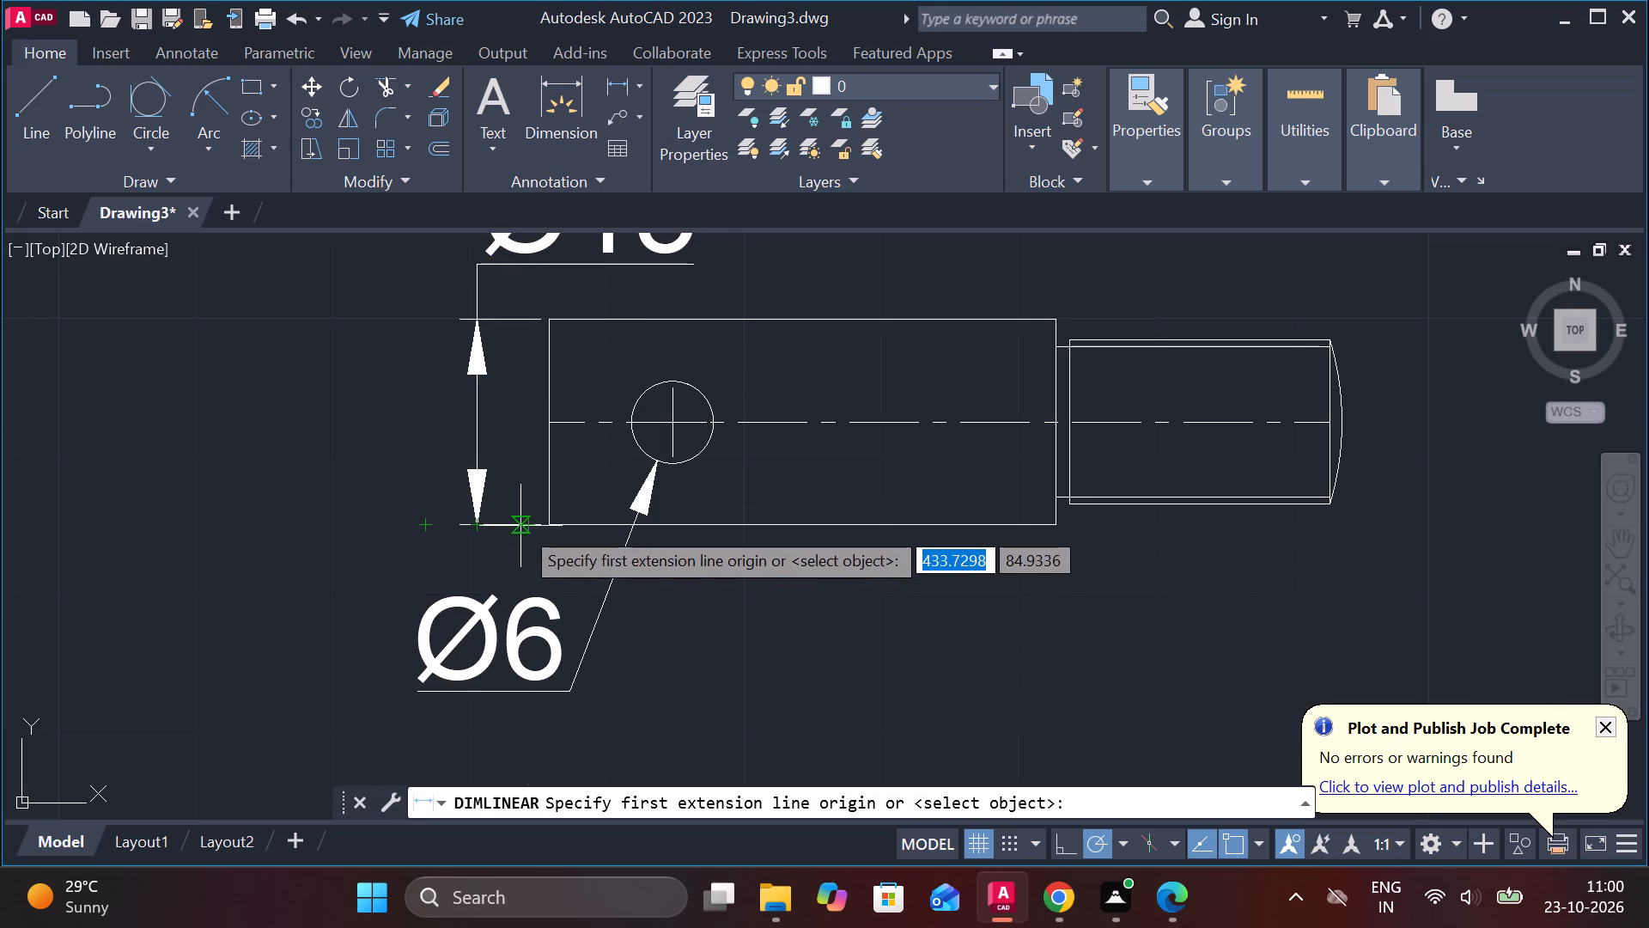
pyautogui.click(541, 528)
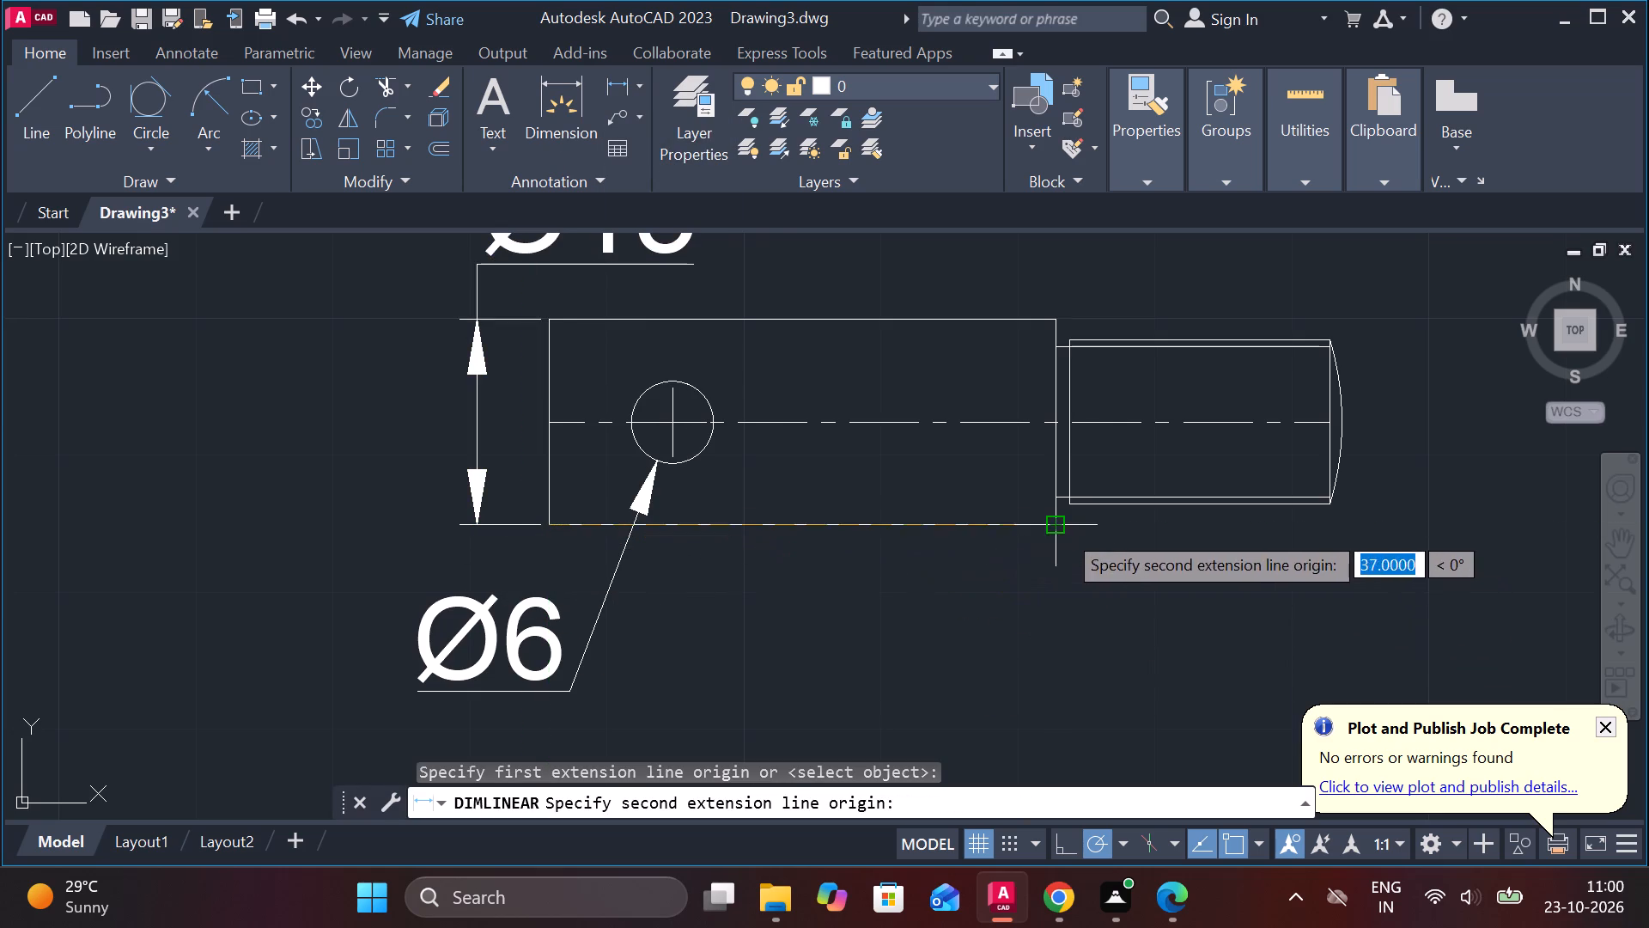
pyautogui.click(1063, 530)
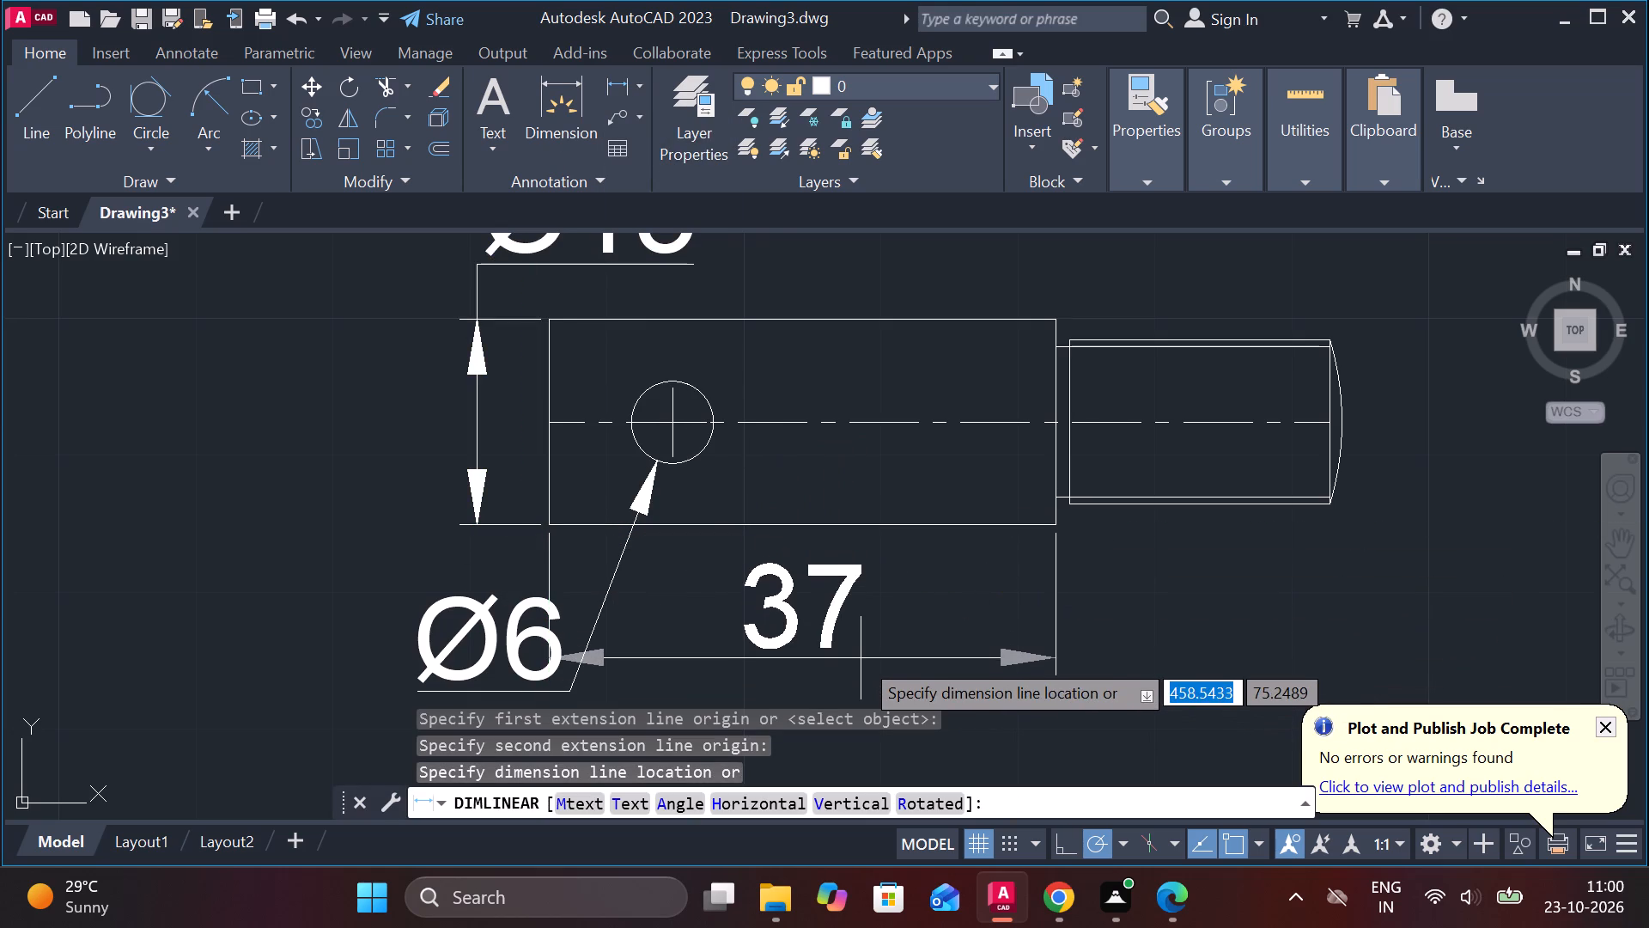
pyautogui.moveTo(861, 658); pyautogui.dragTo(856, 491, button='middle')
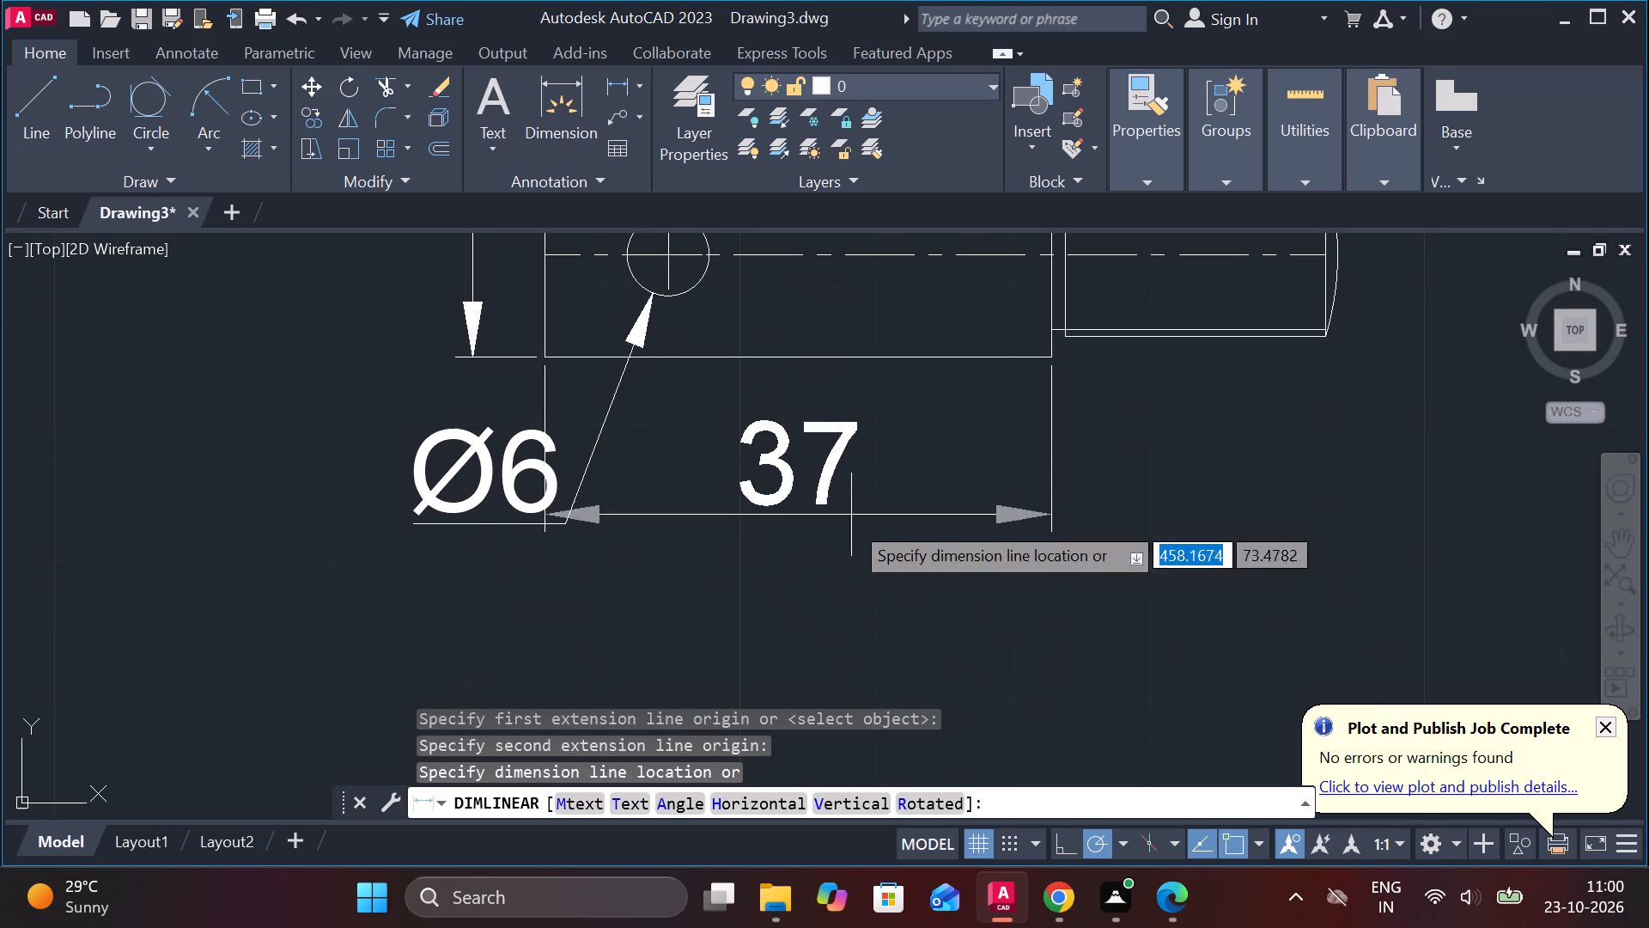
pyautogui.click(826, 545)
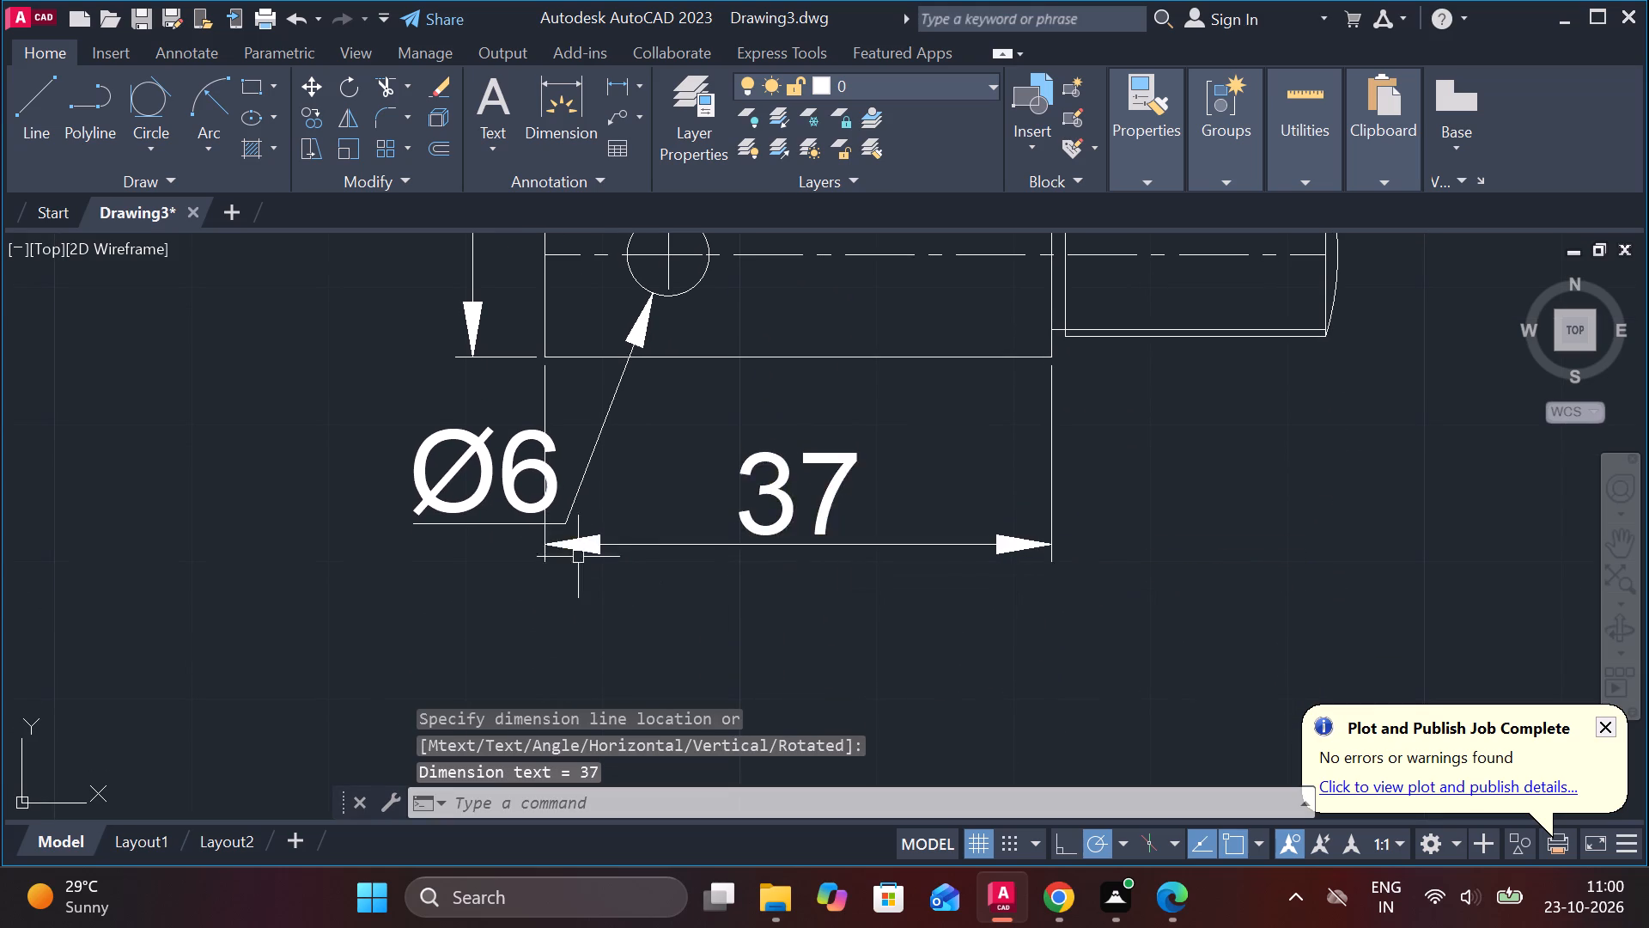
# Move the hole's diameter dimension text above the body's top edge, up and to the right of the hole.
pyautogui.click(545, 485)
pyautogui.press('Escape')
pyautogui.click(418, 466)
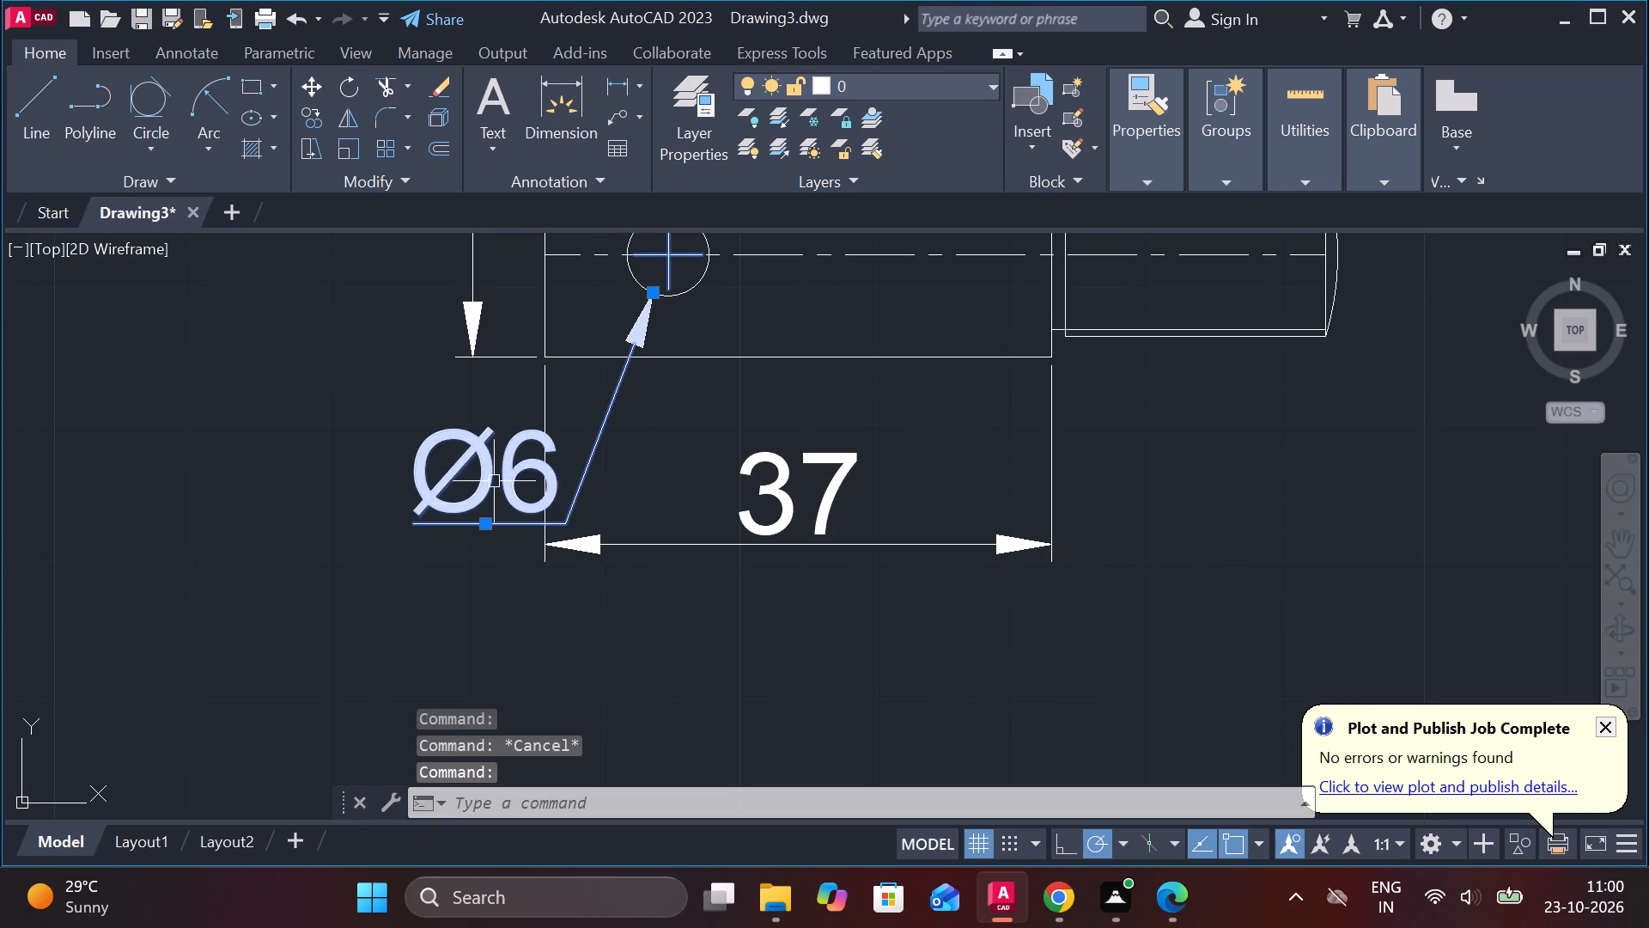
pyautogui.click(487, 522)
pyautogui.moveTo(730, 420); pyautogui.dragTo(690, 599, button='middle')
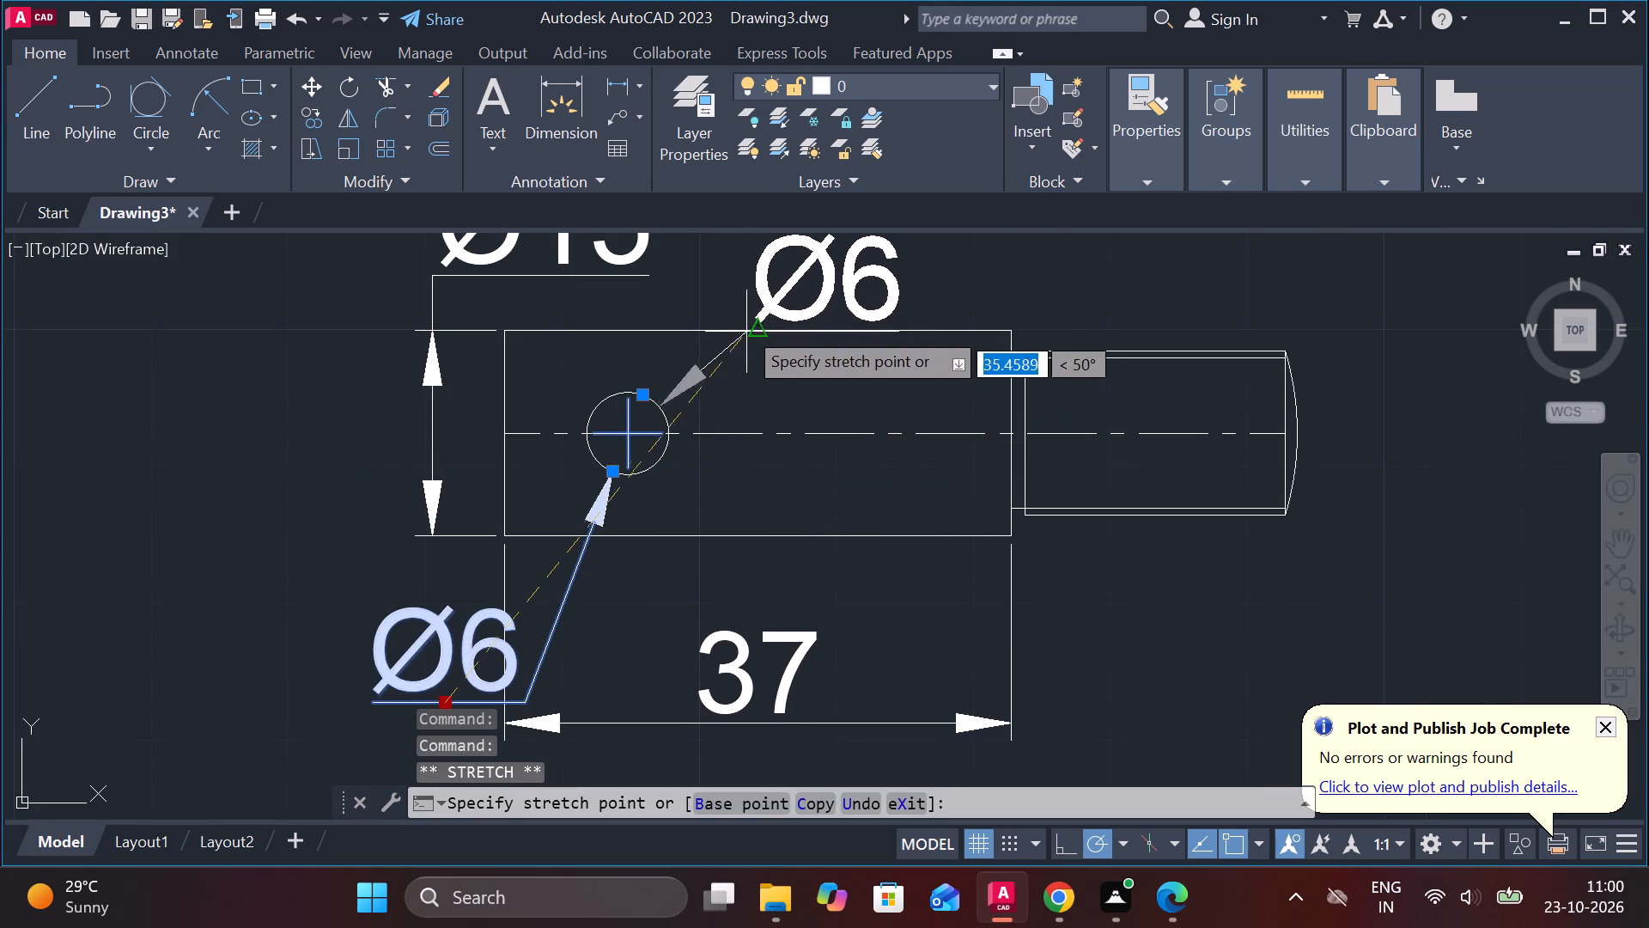
pyautogui.click(725, 268)
pyautogui.press('Escape')
# Move the body's length dimension closer to the bottom edge, with its text slightly left of centre.
pyautogui.moveTo(876, 625); pyautogui.dragTo(875, 625, button='middle')
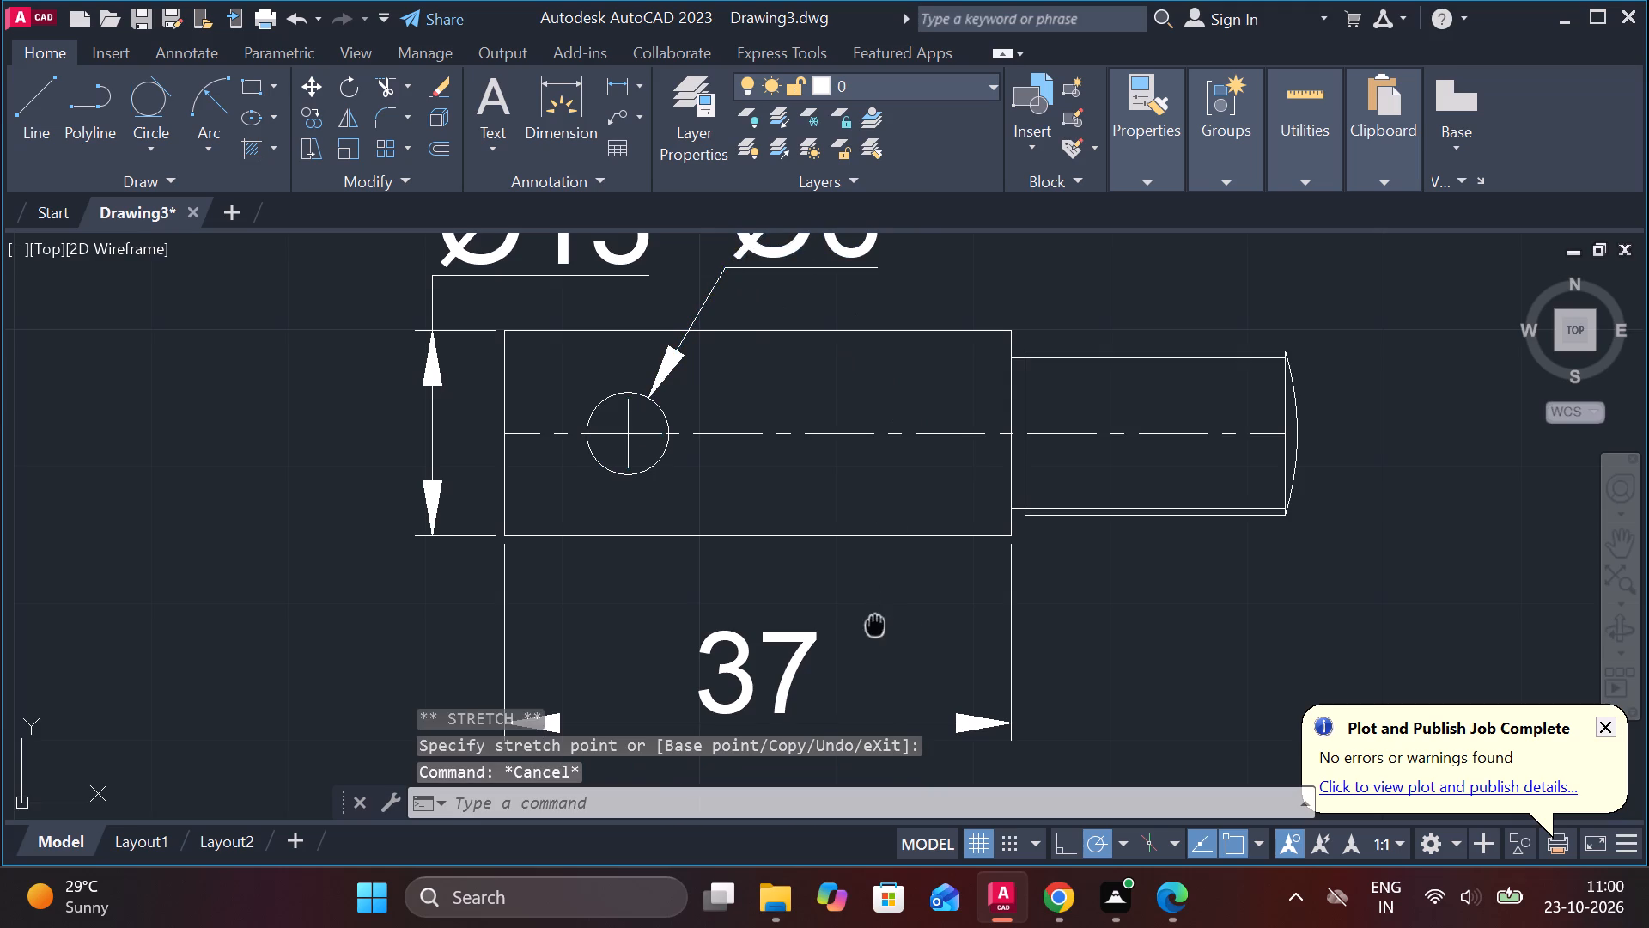
pyautogui.moveTo(875, 625); pyautogui.dragTo(875, 568, button='middle')
pyautogui.click(800, 626)
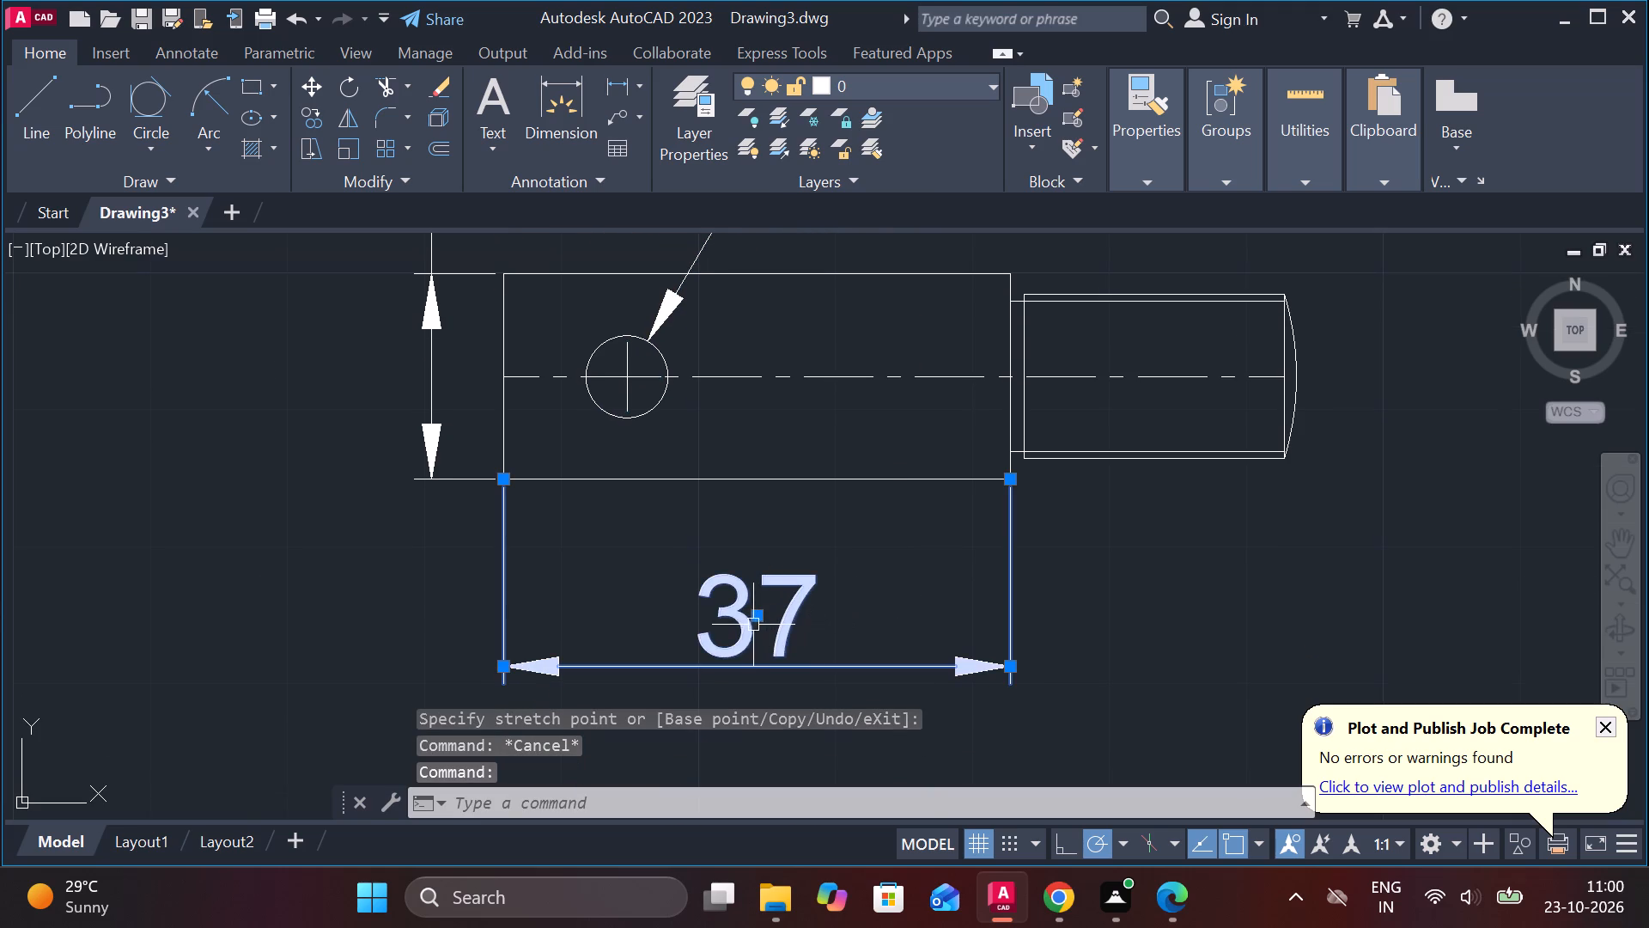
pyautogui.click(762, 617)
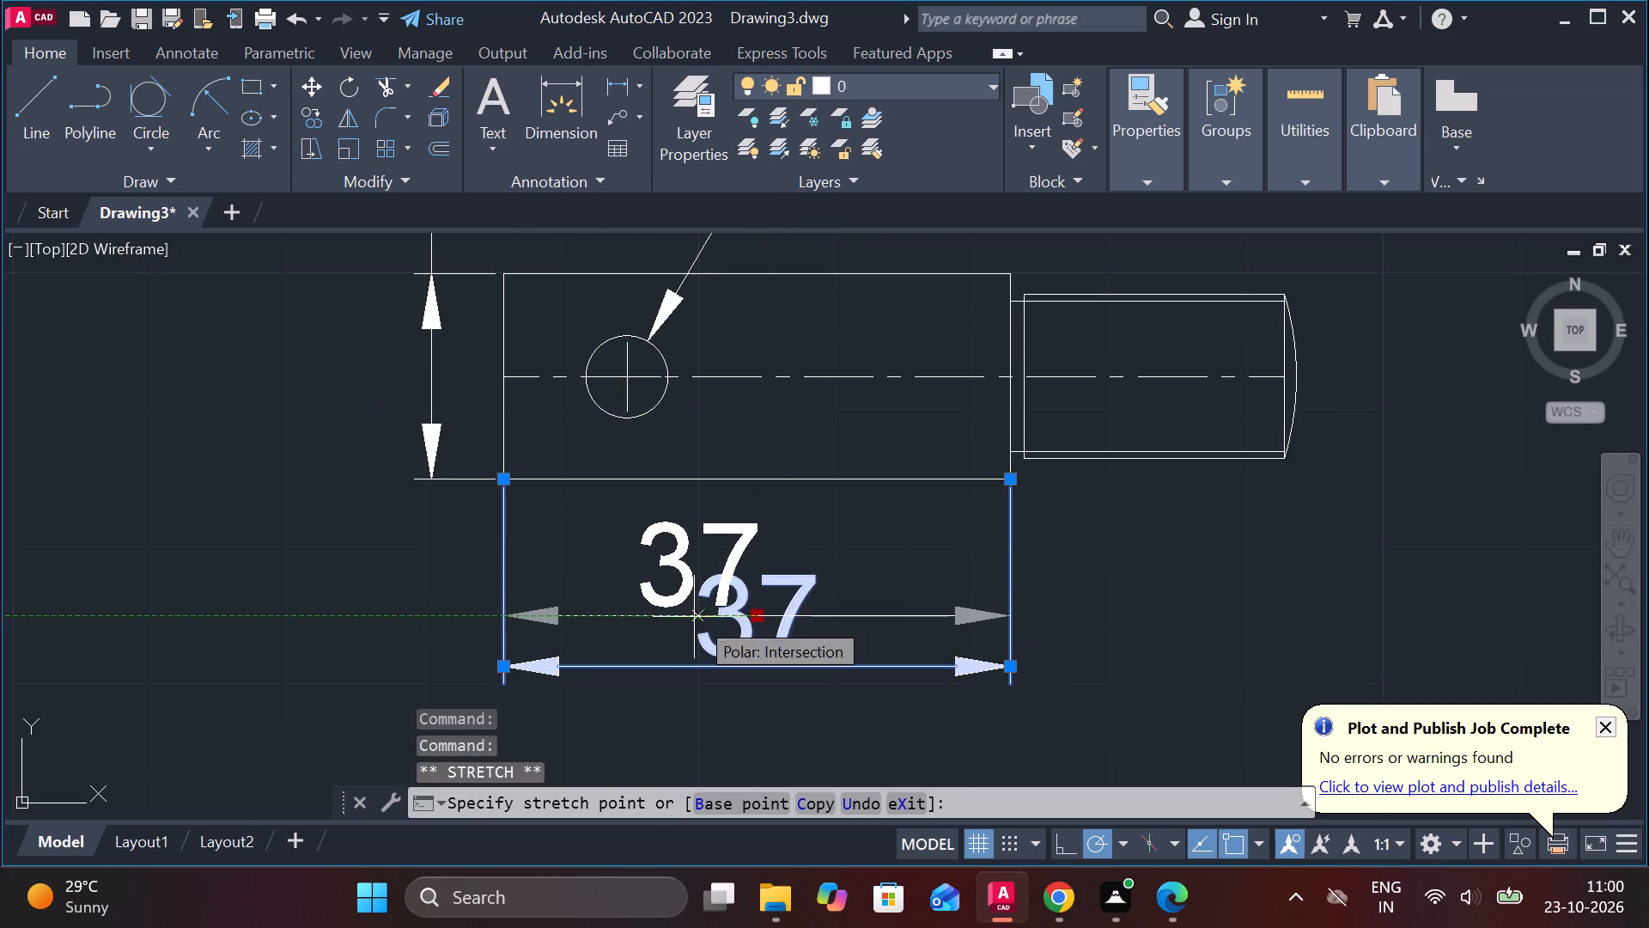
pyautogui.click(716, 625)
pyautogui.press('Escape')
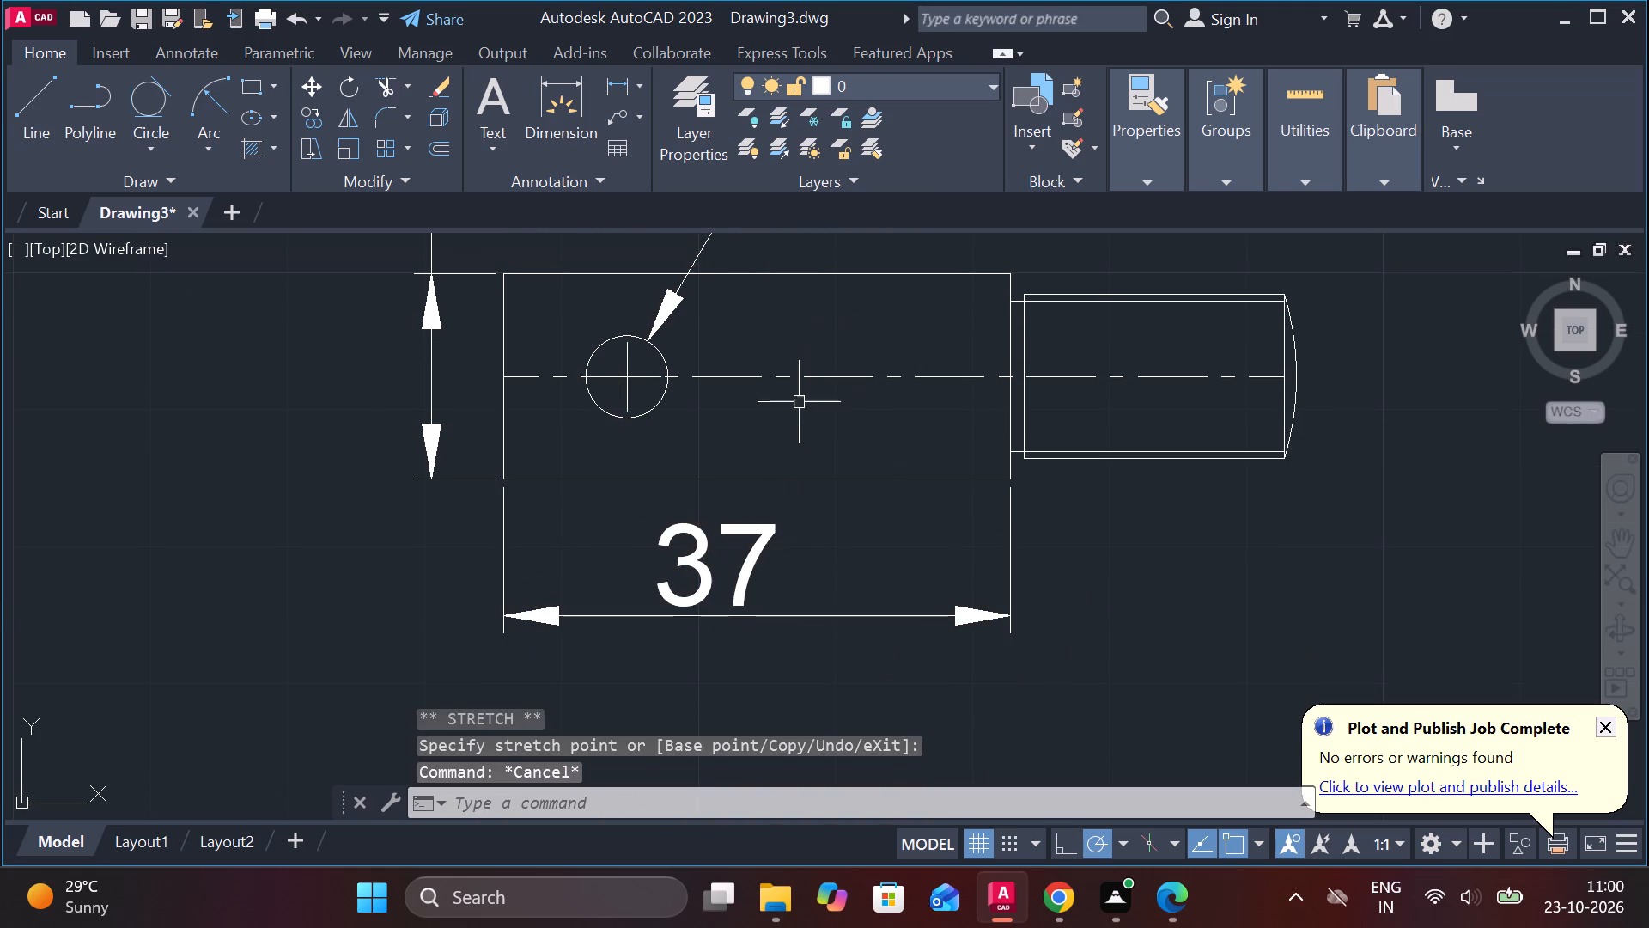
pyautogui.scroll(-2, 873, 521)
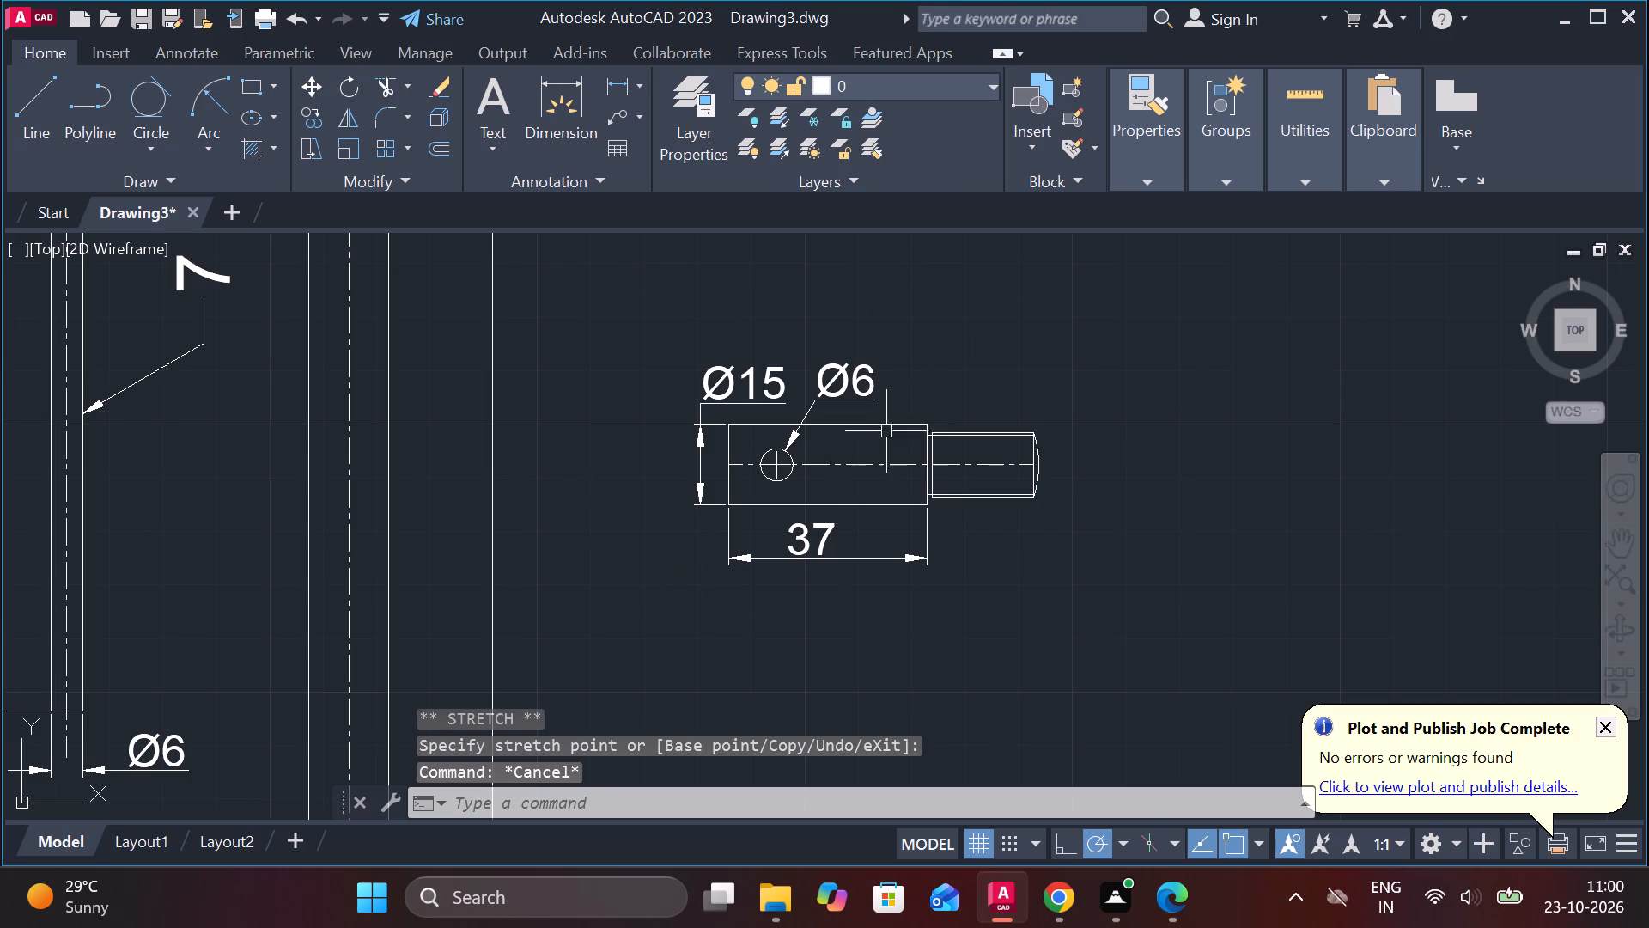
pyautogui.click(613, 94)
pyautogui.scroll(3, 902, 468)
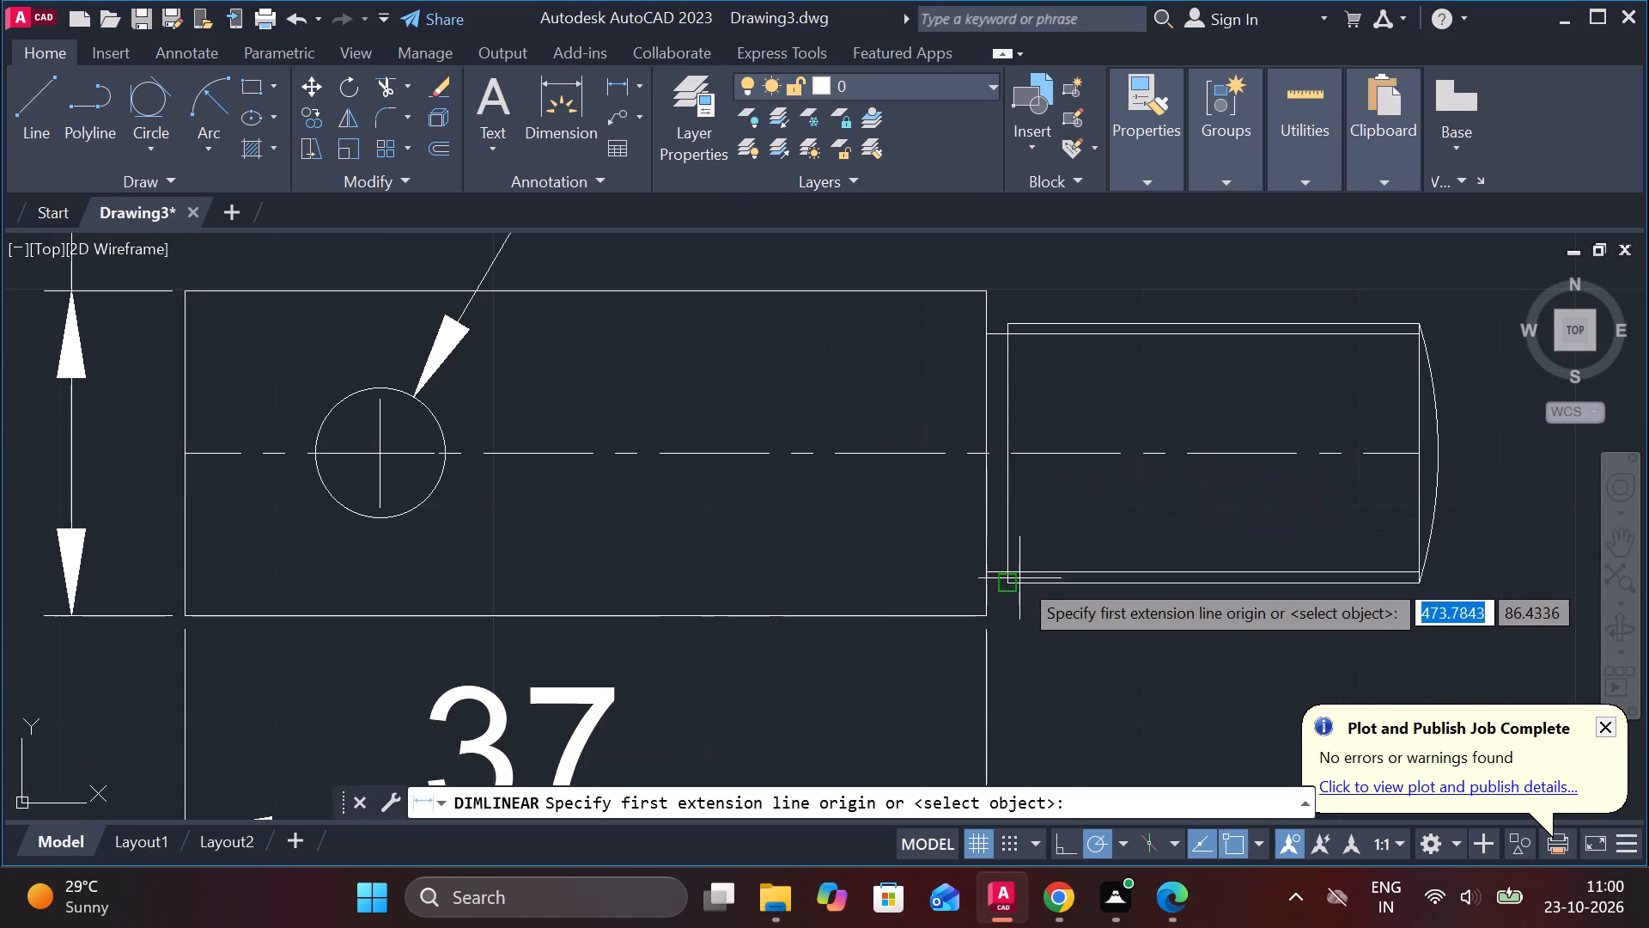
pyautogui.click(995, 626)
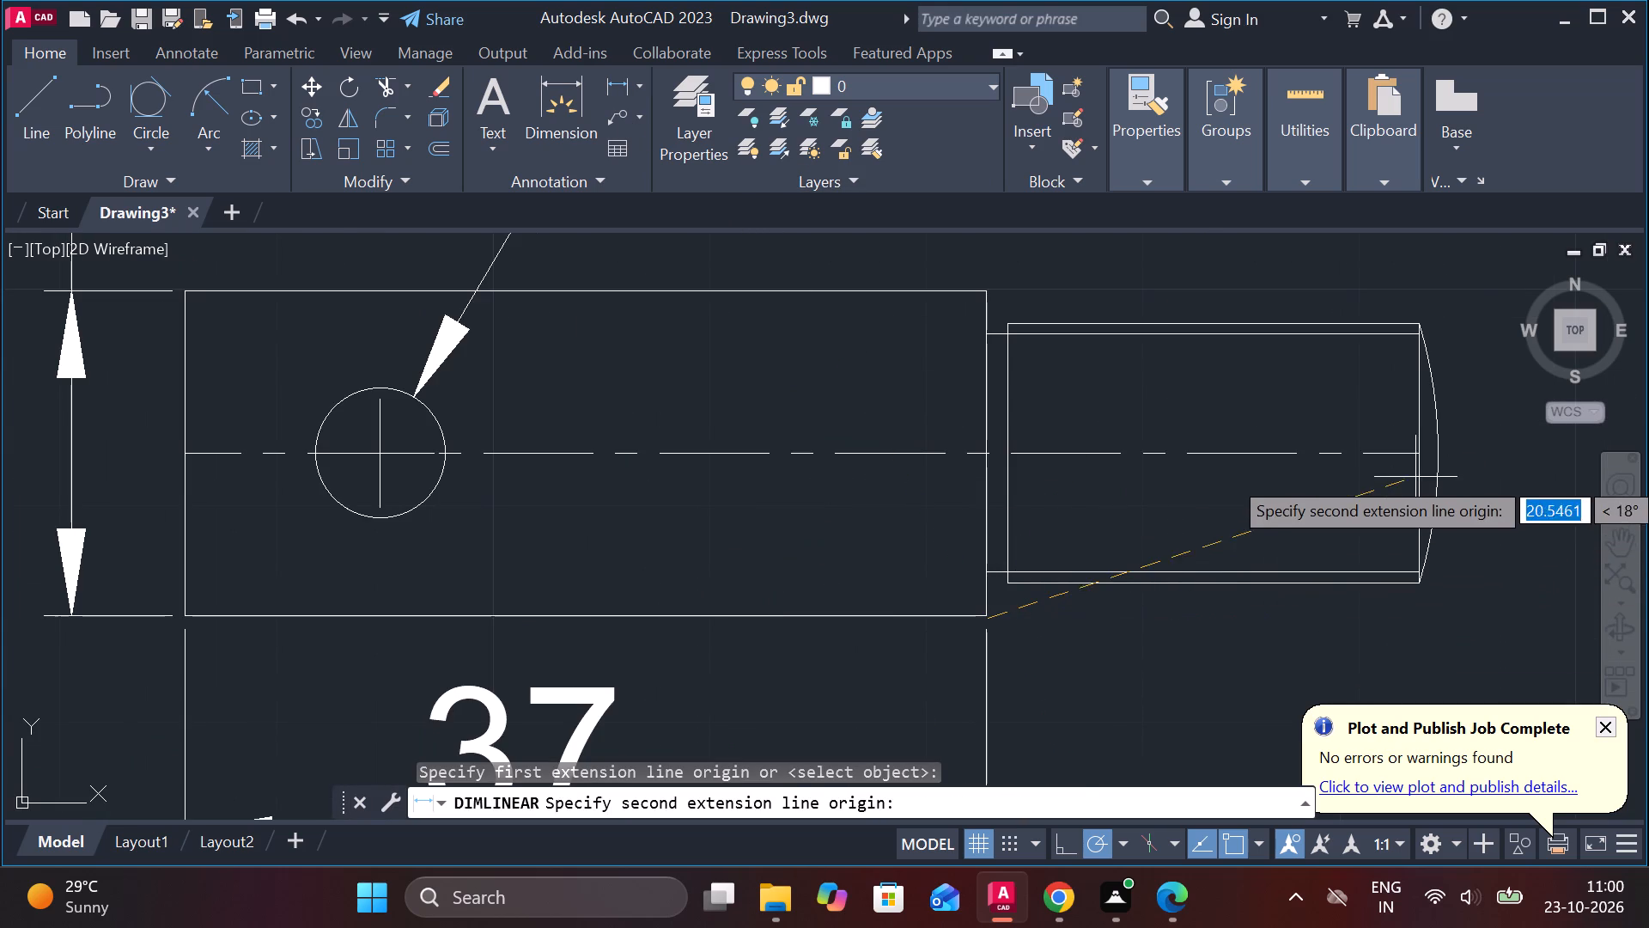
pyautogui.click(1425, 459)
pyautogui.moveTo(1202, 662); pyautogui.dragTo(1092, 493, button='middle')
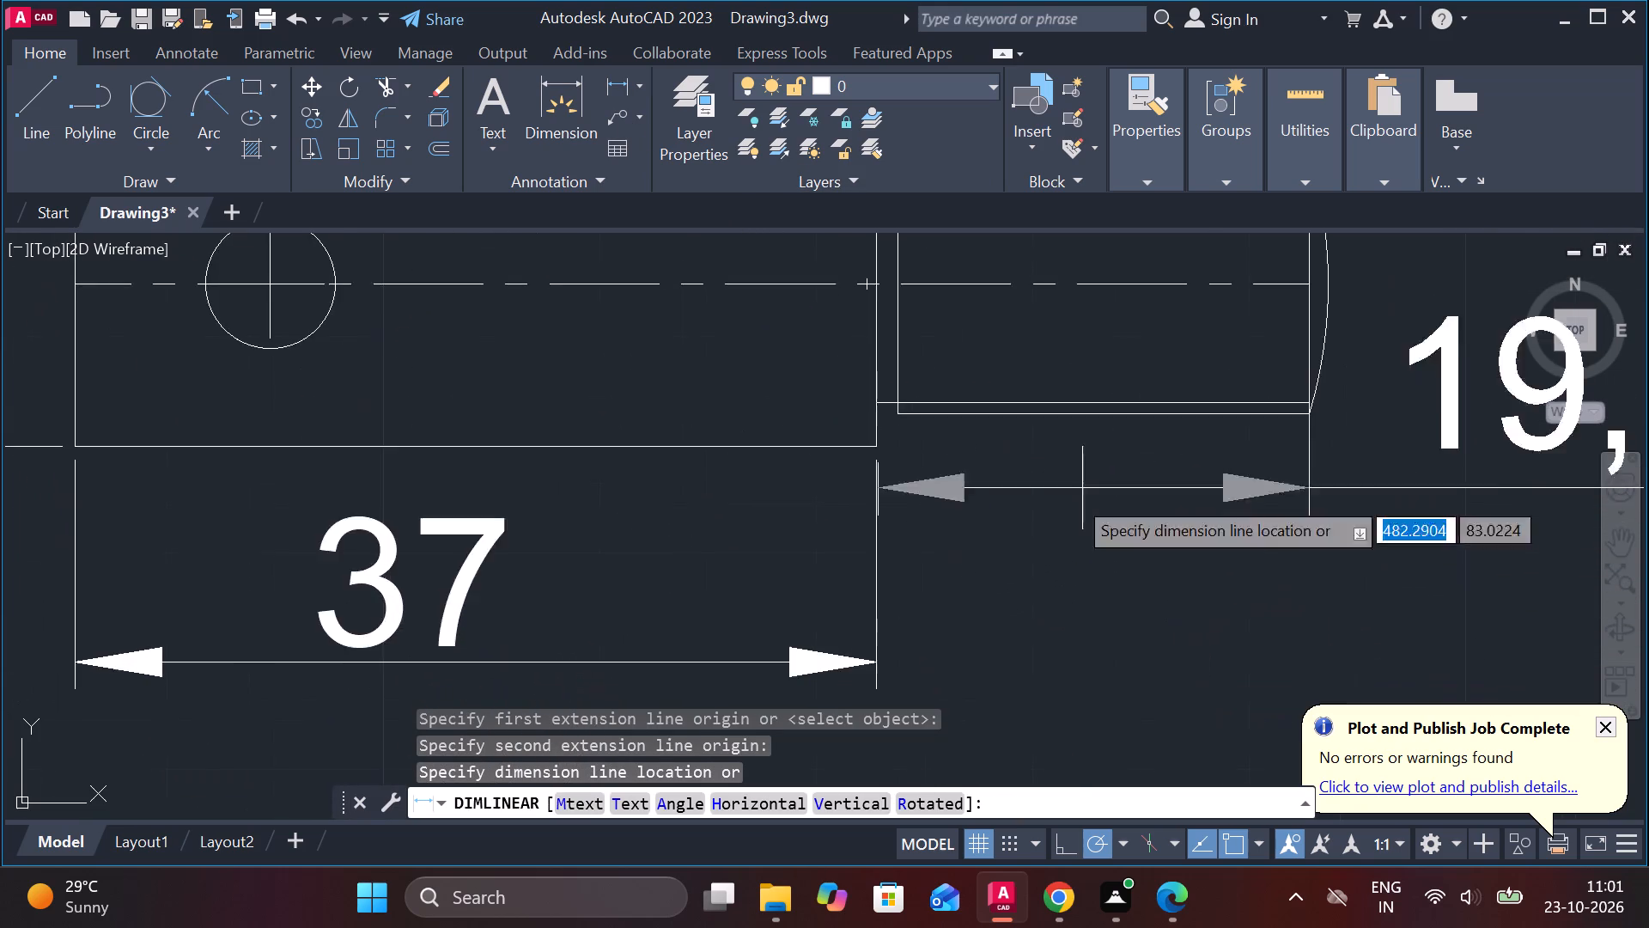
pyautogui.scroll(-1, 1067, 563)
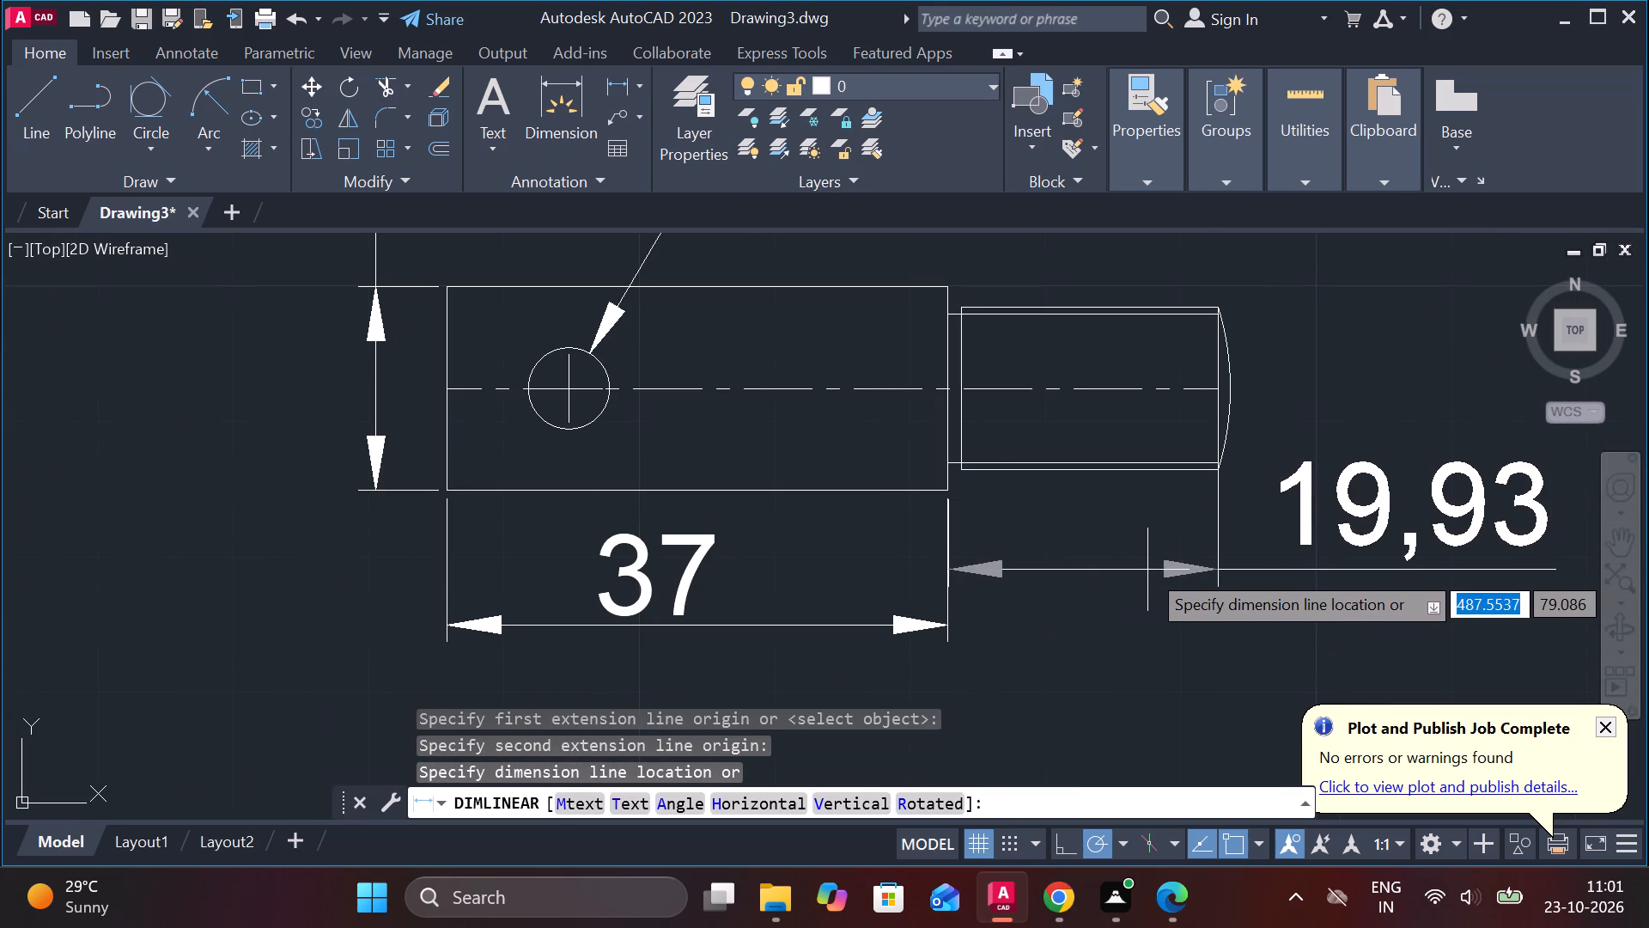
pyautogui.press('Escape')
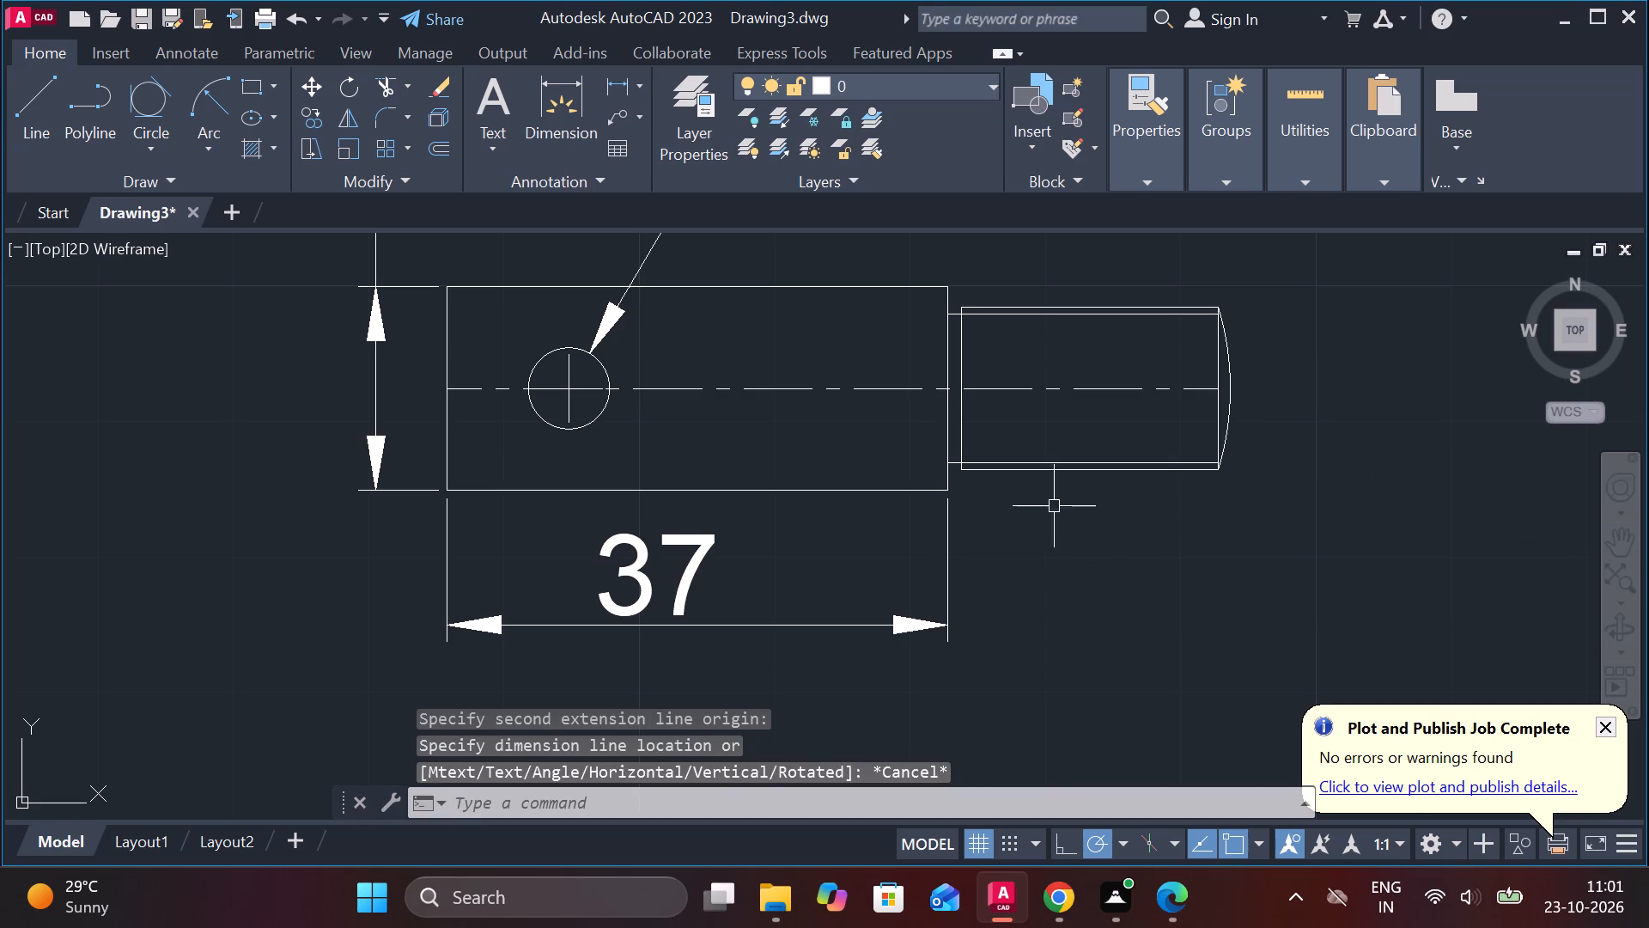
# Add a horizontal linear dimension along the centerline from body shoulder to stepped end, aligned with the body's length dimension.
pyautogui.click(611, 76)
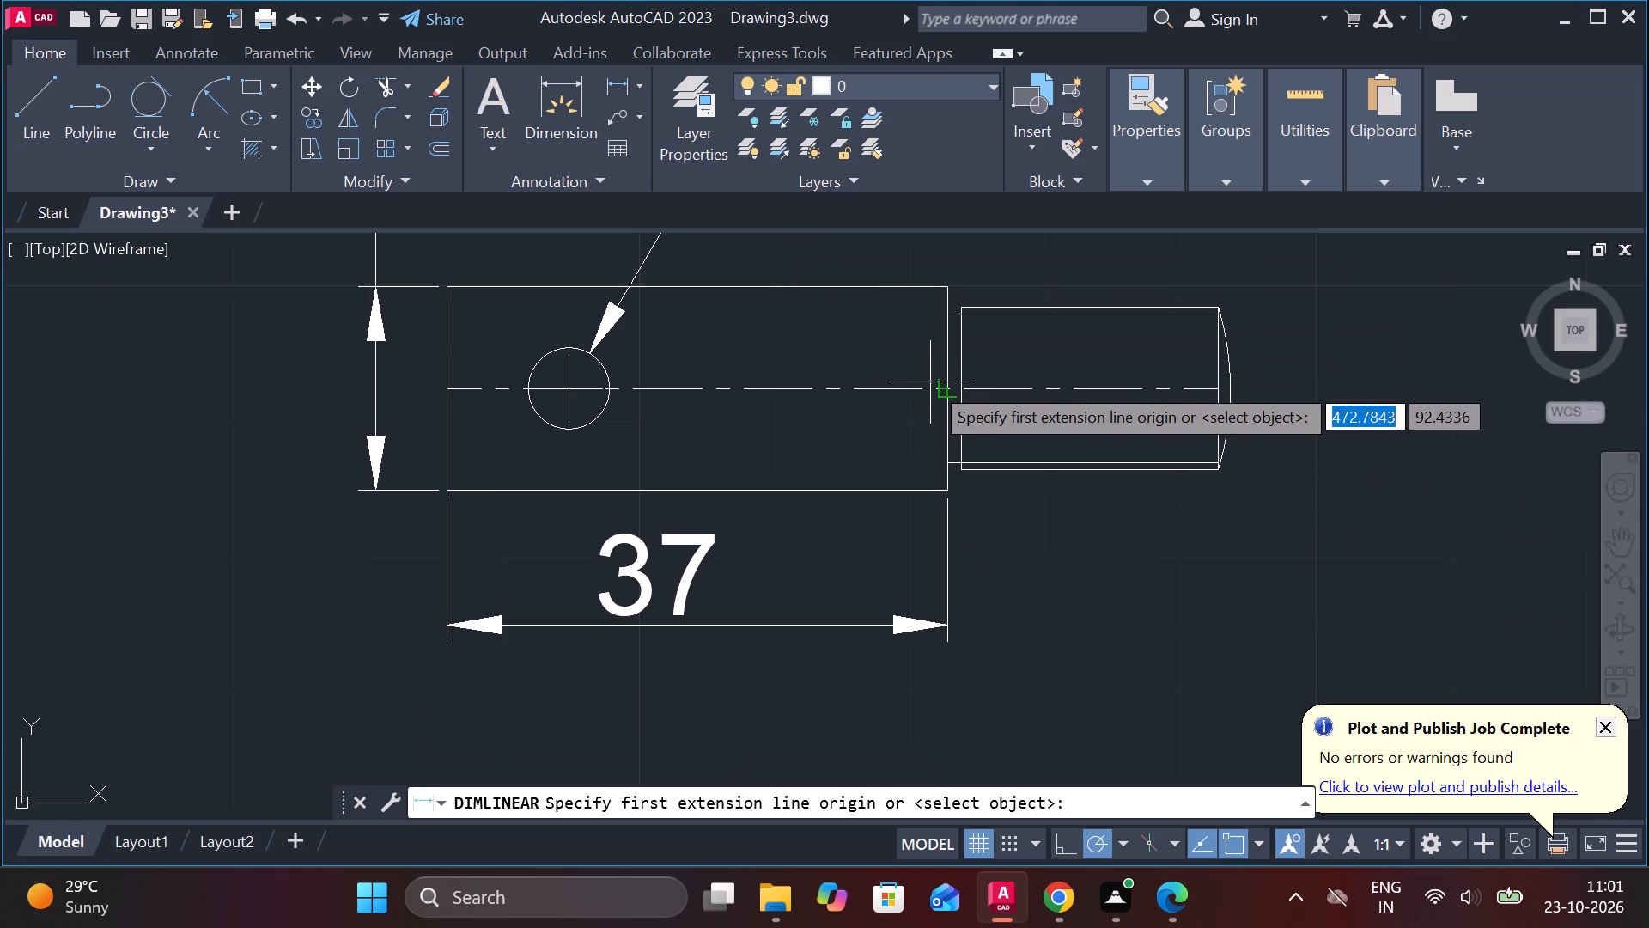
pyautogui.click(949, 388)
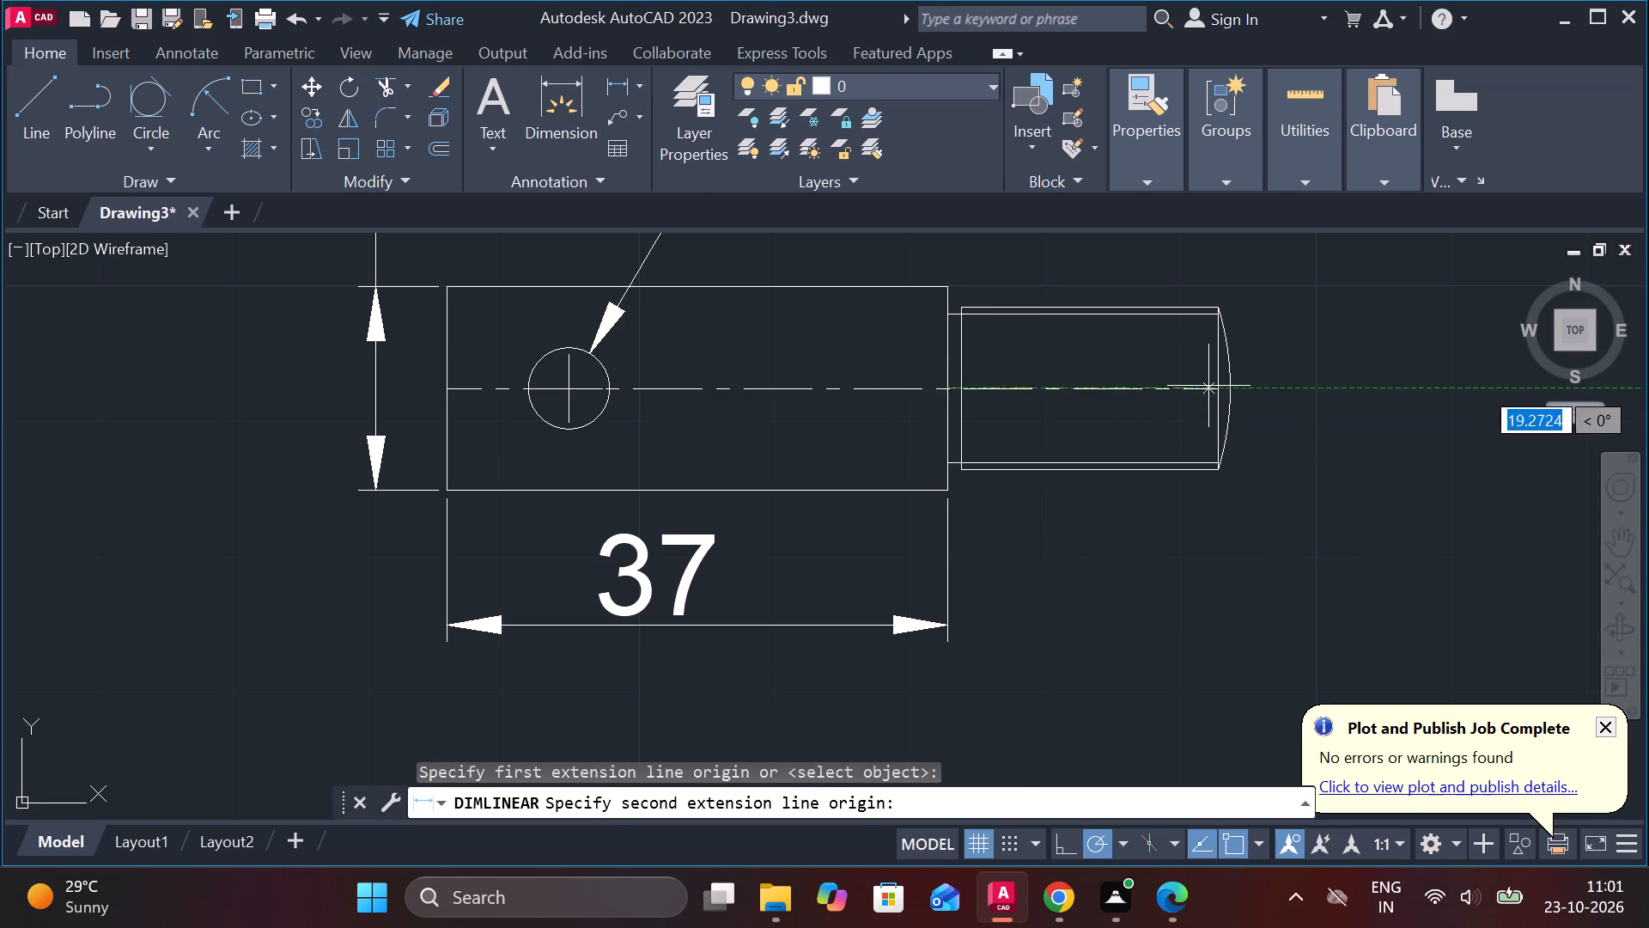
pyautogui.click(1210, 386)
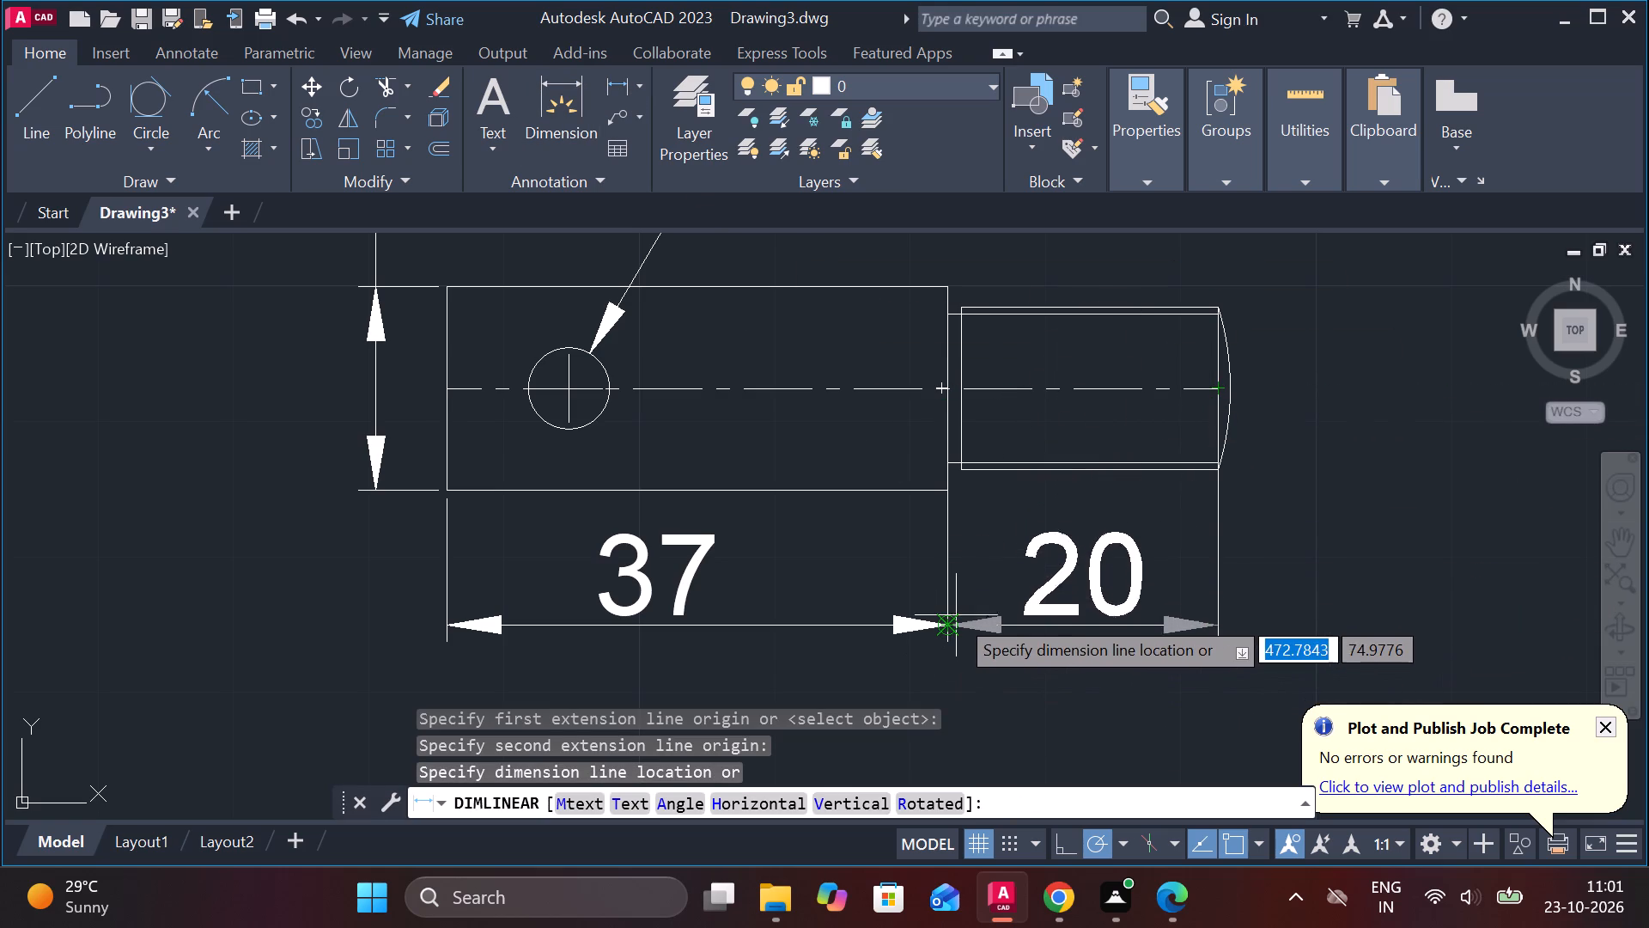
pyautogui.click(951, 618)
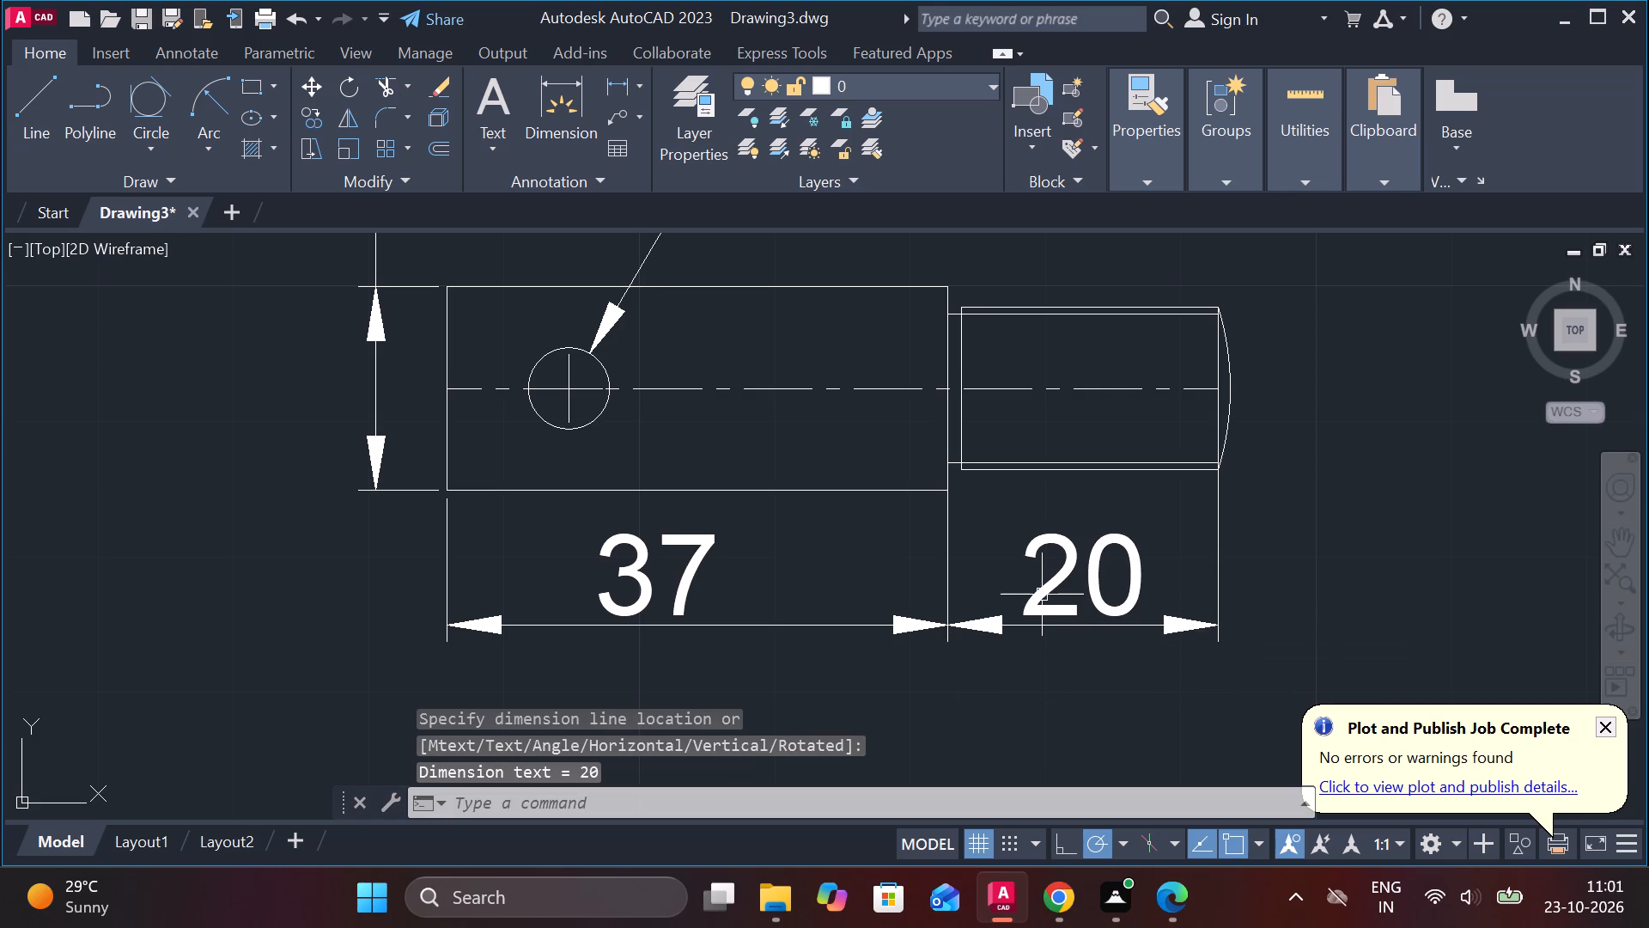
# Add a vertical linear dimension for the stepped end's outer height, placed beyond the rounded tip.
pyautogui.moveTo(1220, 506); pyautogui.dragTo(1123, 533, button='middle')
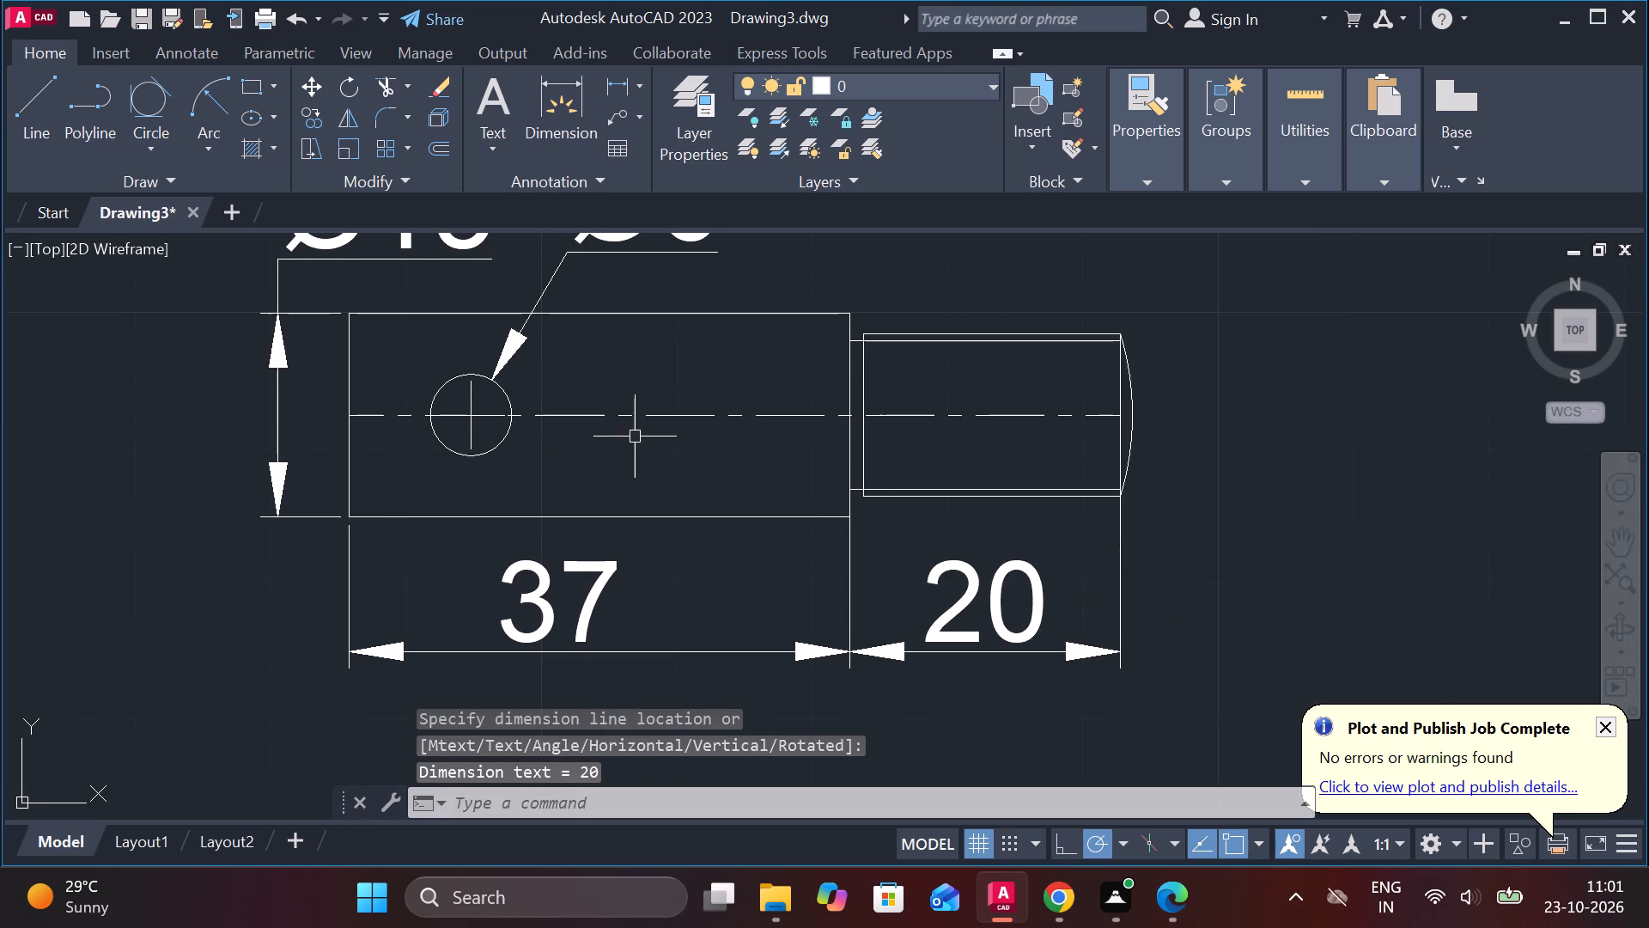
pyautogui.scroll(-1, 634, 436)
pyautogui.moveTo(634, 436); pyautogui.dragTo(855, 473, button='middle')
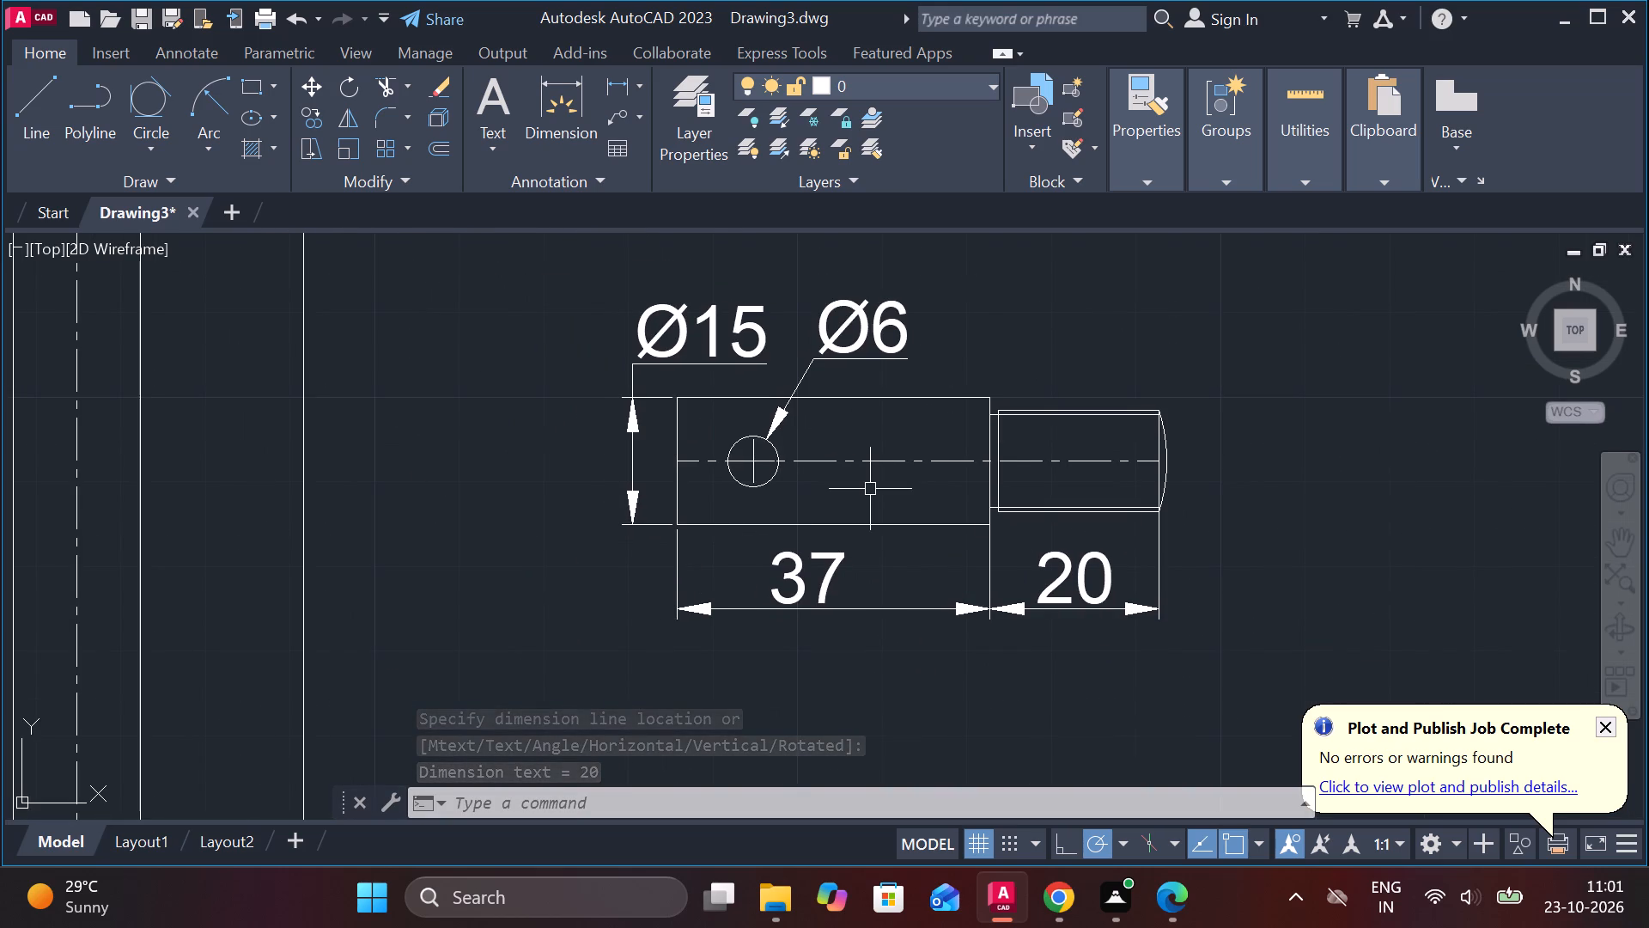
pyautogui.click(618, 87)
pyautogui.scroll(1, 1378, 467)
pyautogui.click(1043, 363)
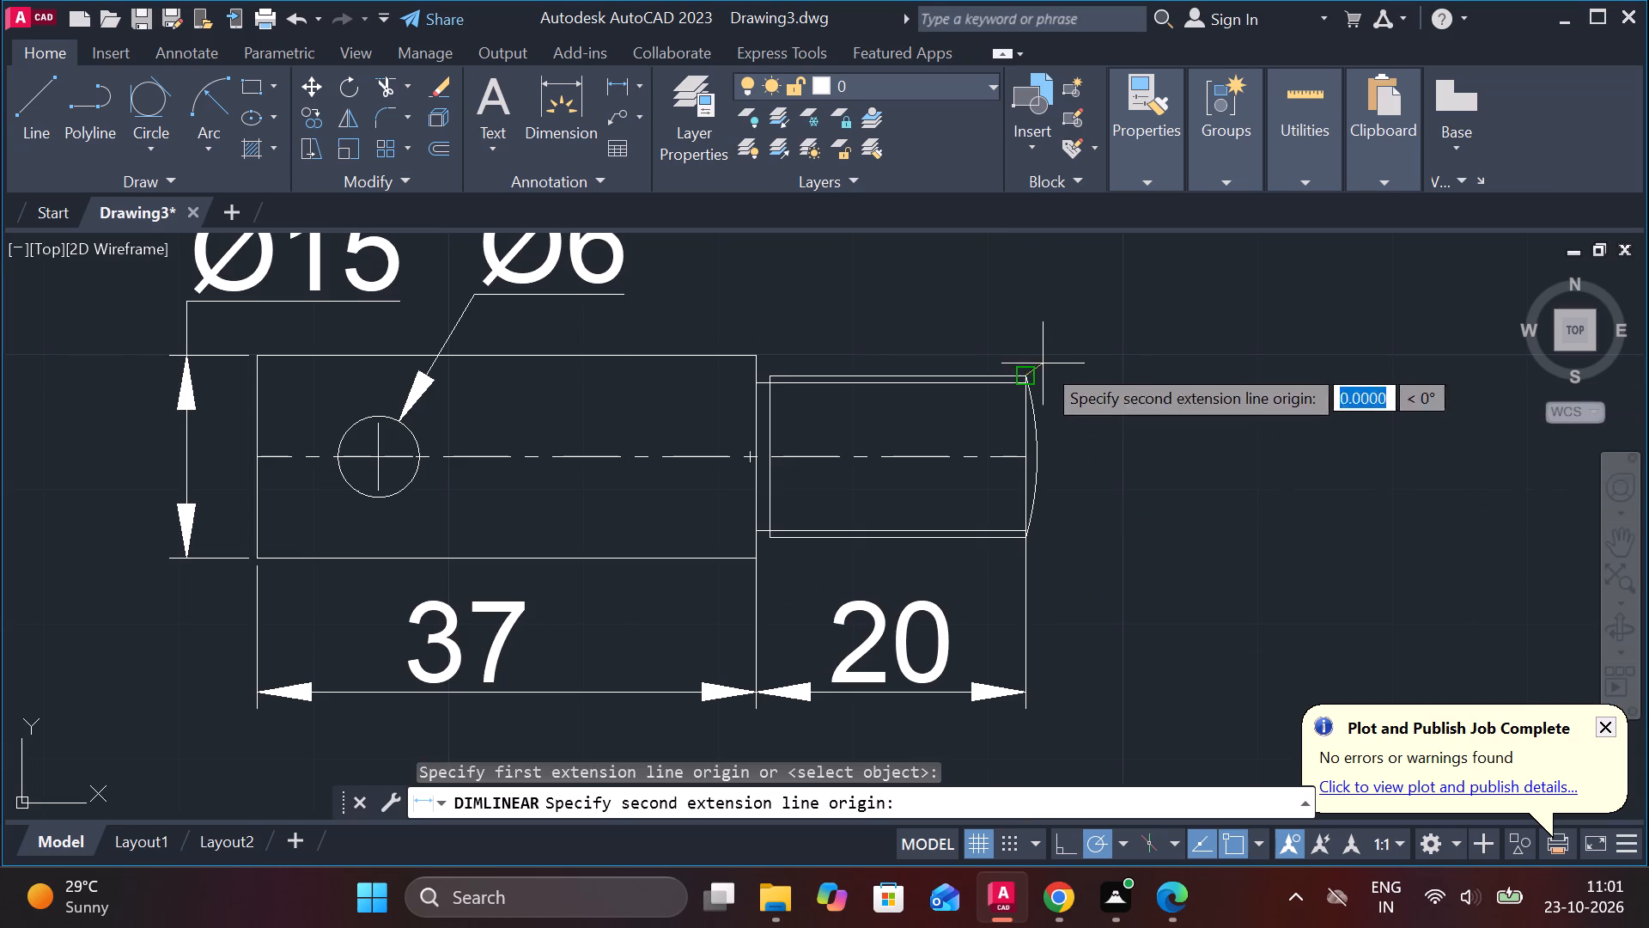
pyautogui.click(1032, 537)
pyautogui.click(1158, 505)
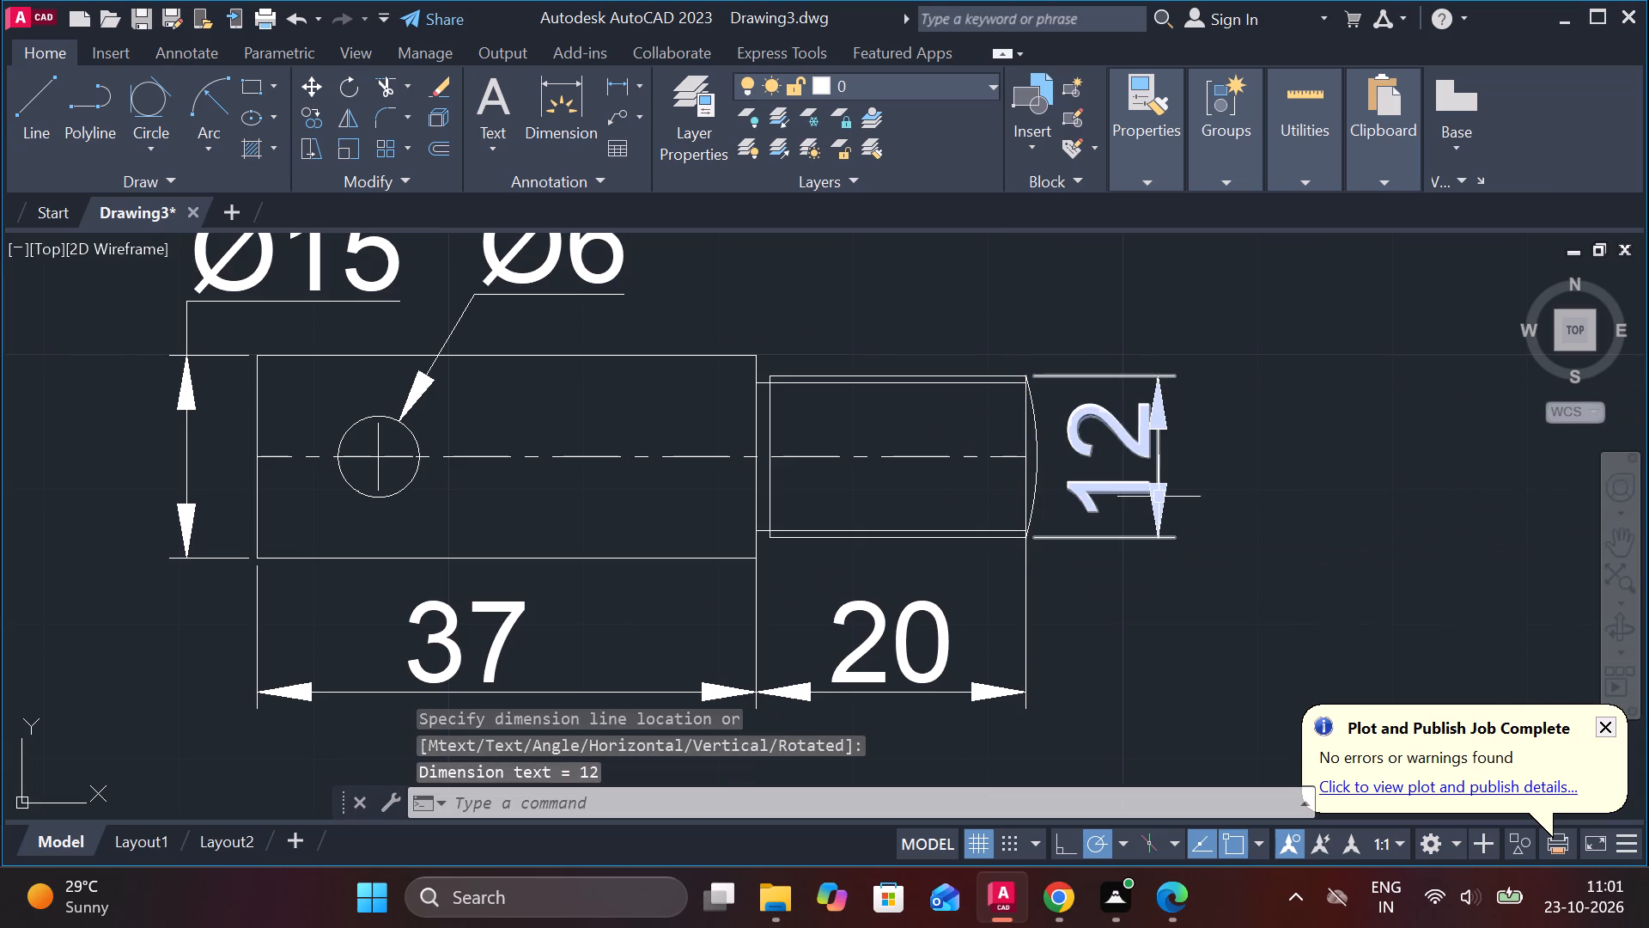
# Add the prefix M before the value of the stepped end's height dimension.
pyautogui.doubleClick(1145, 443)
pyautogui.press('m')
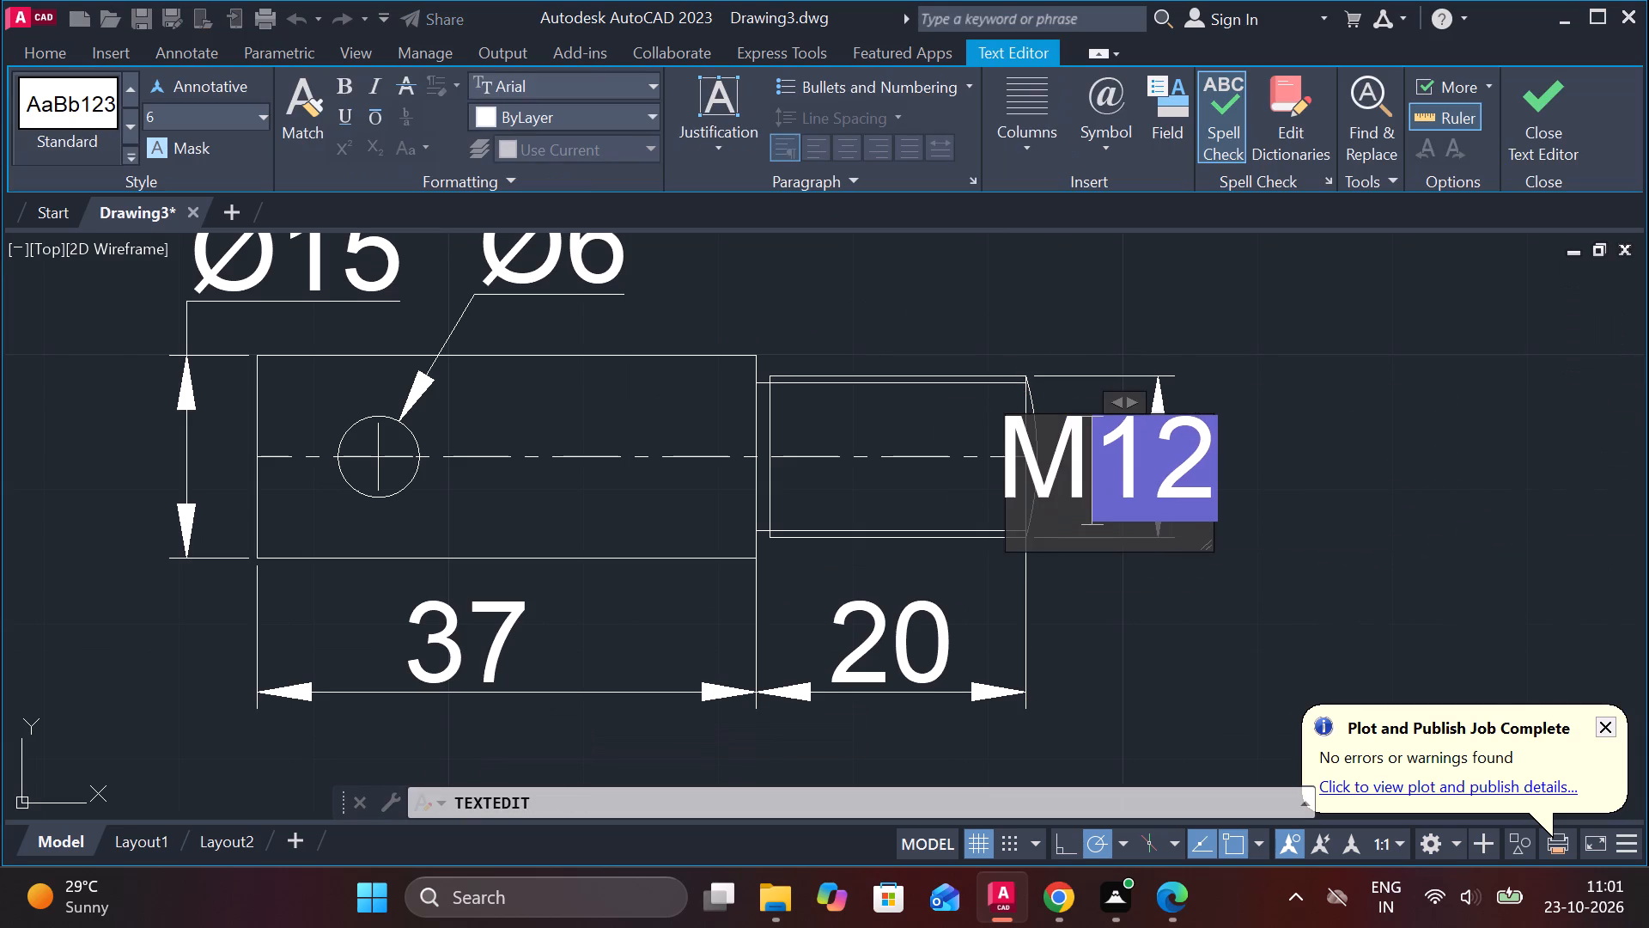
pyautogui.click(1527, 145)
pyautogui.press('Escape')
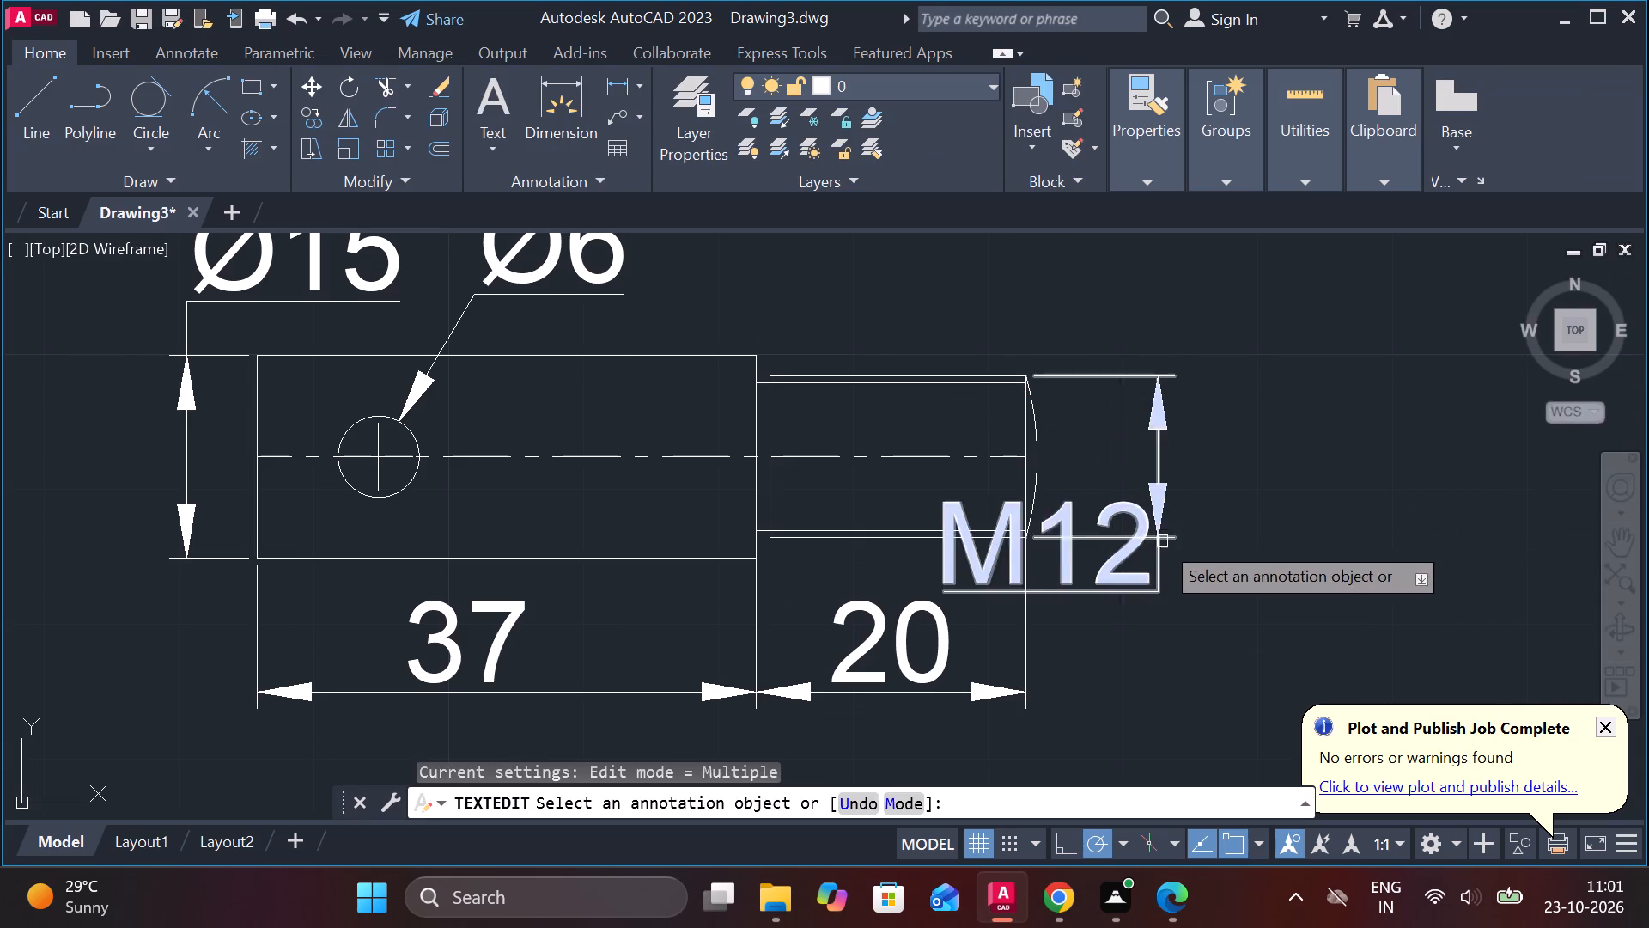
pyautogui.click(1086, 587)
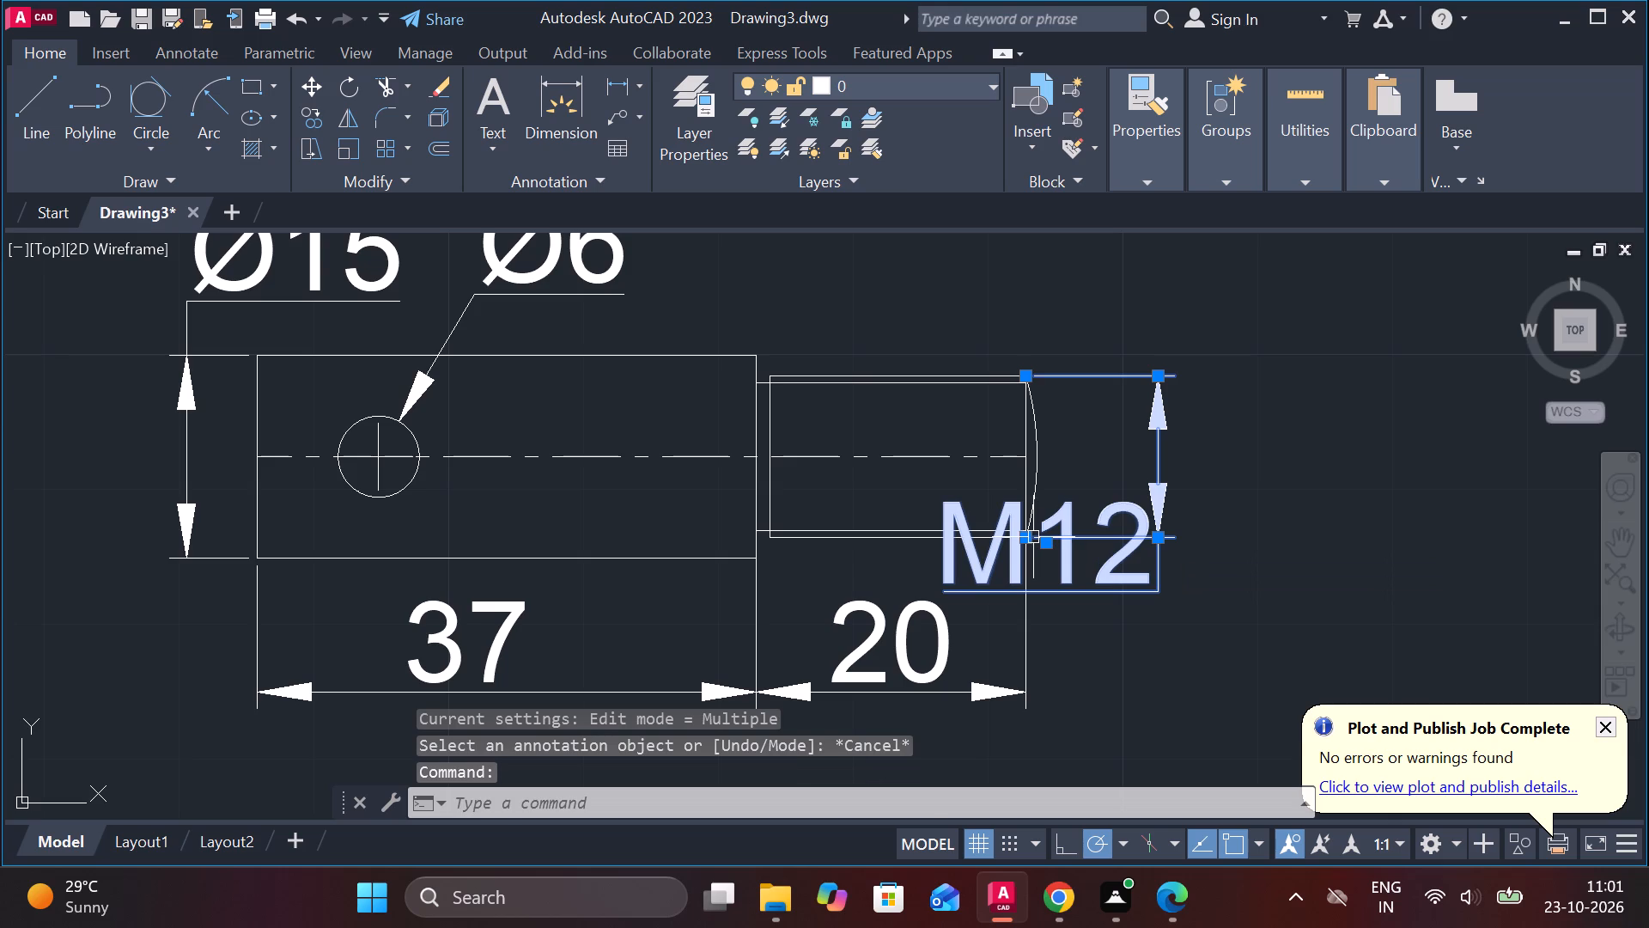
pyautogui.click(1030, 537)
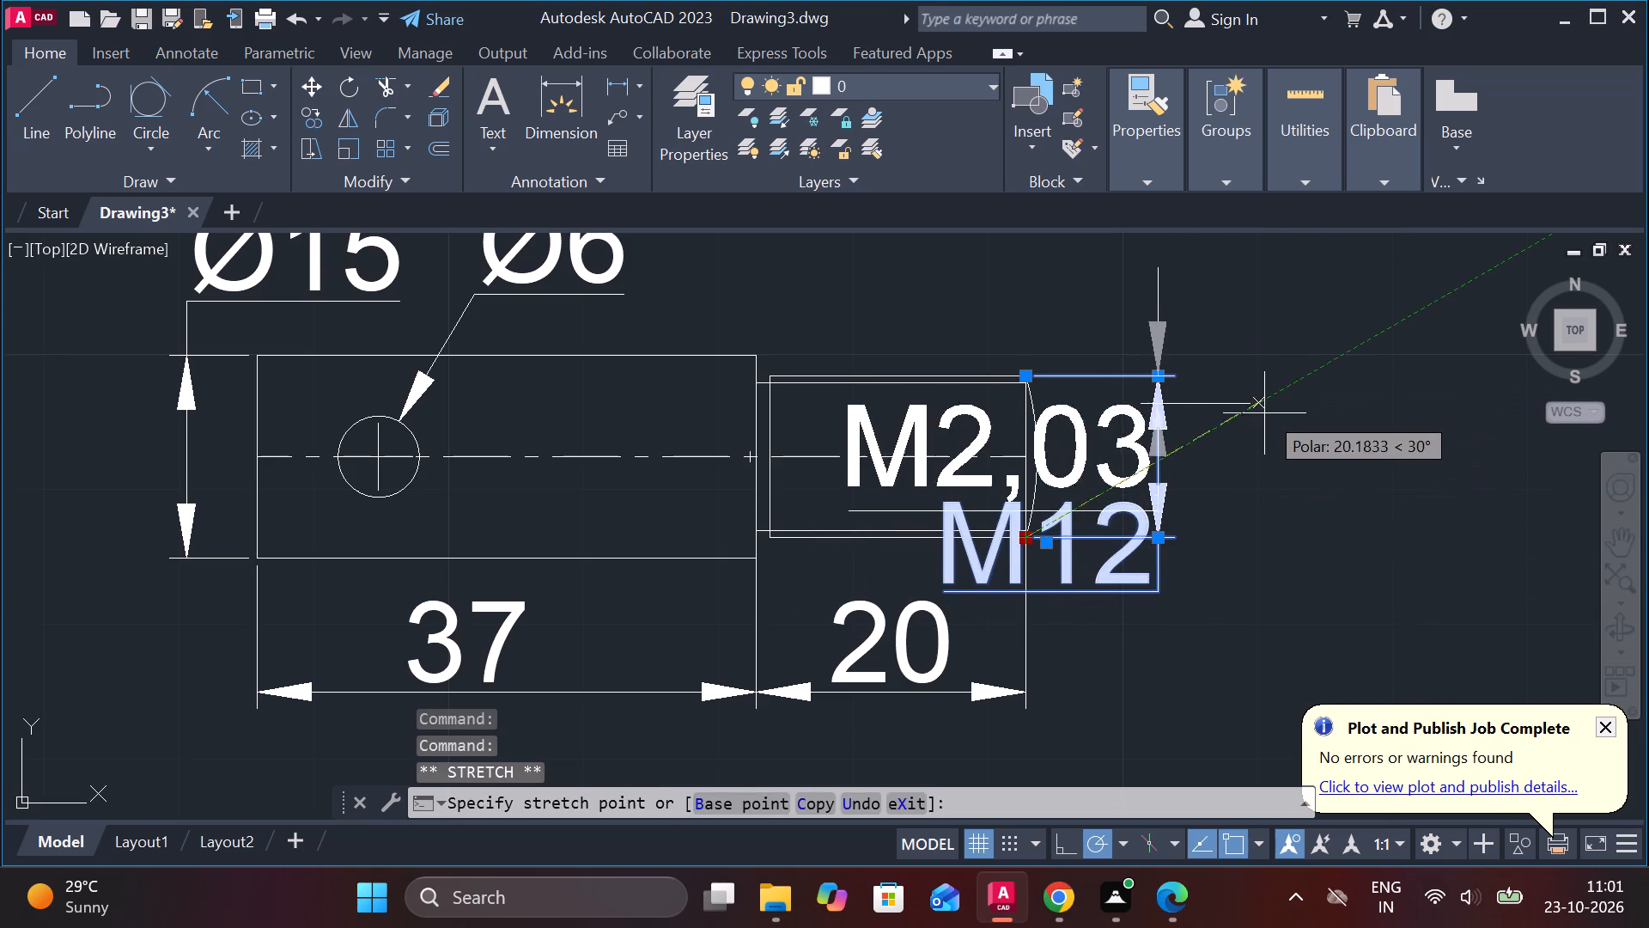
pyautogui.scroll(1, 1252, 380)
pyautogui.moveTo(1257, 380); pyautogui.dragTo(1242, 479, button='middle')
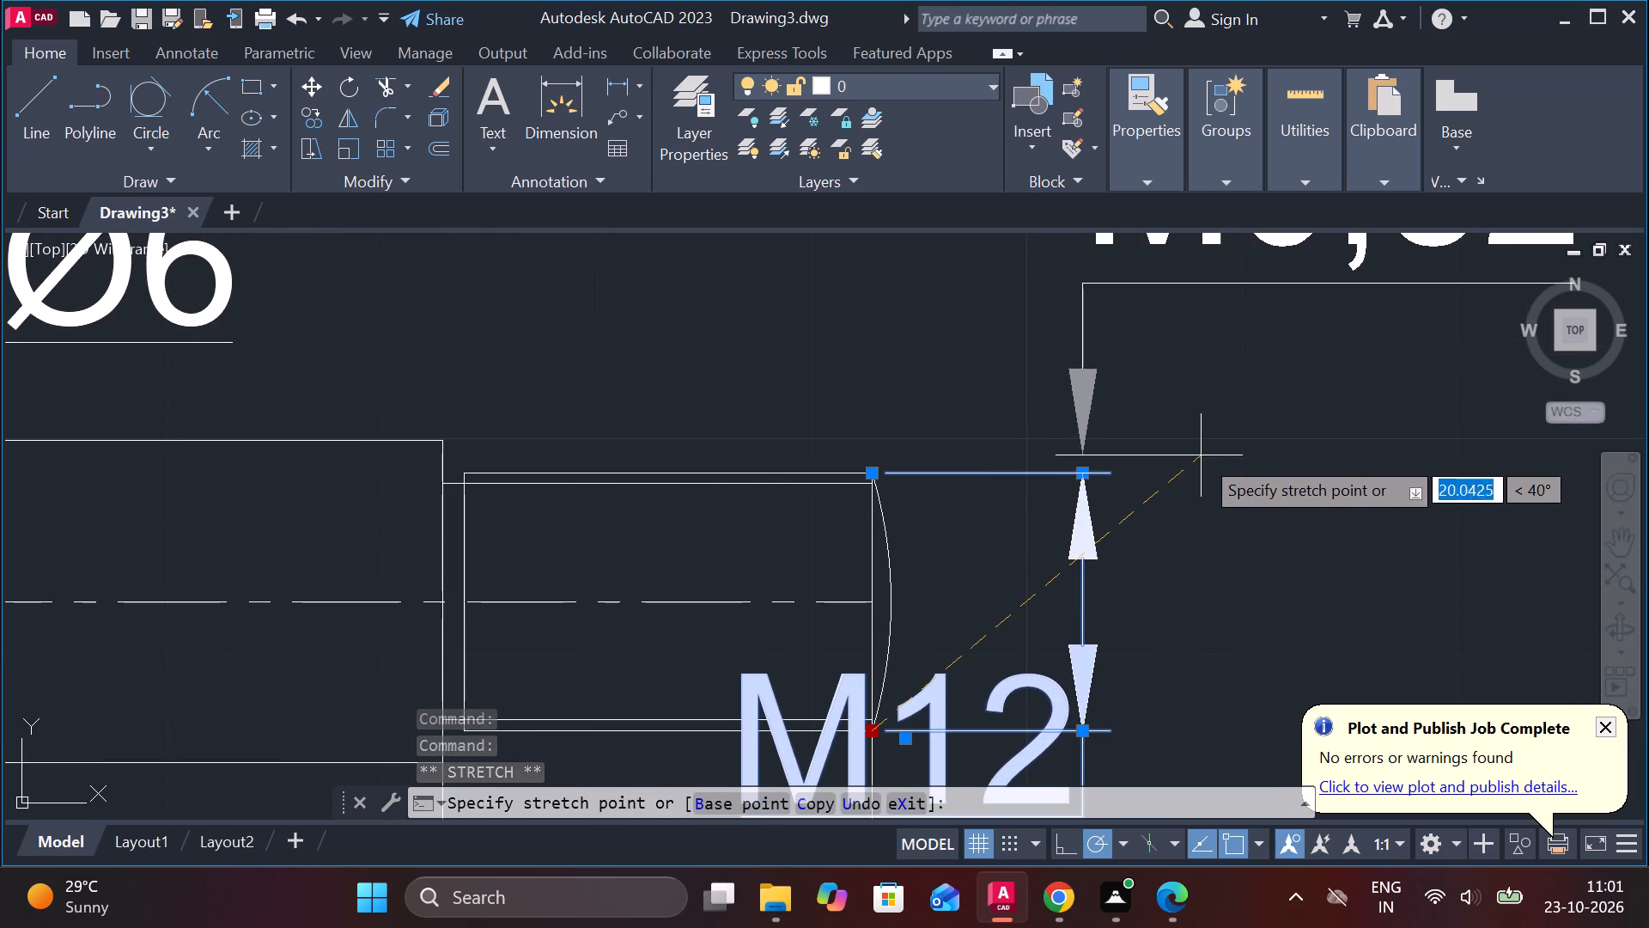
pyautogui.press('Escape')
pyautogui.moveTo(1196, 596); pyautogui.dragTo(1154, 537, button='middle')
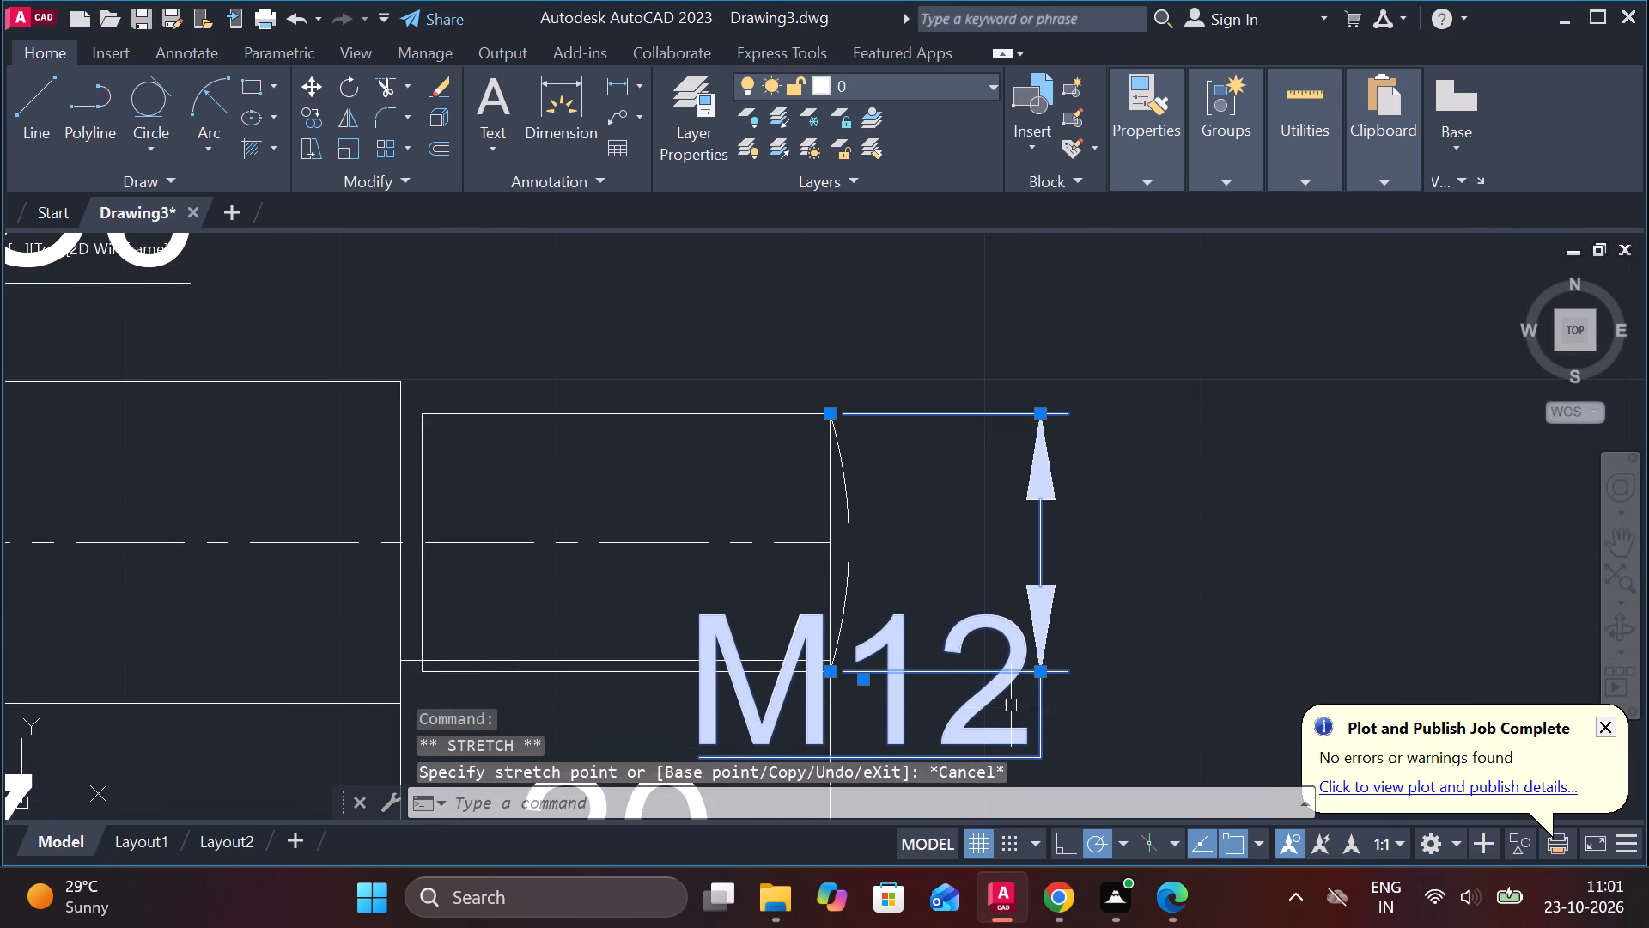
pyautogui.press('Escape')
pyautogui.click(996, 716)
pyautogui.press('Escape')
# Move the M12 dimension text above the stepped end's upper-right corner, bringing the dimension line closer to the rounded tip.
pyautogui.click(1009, 624)
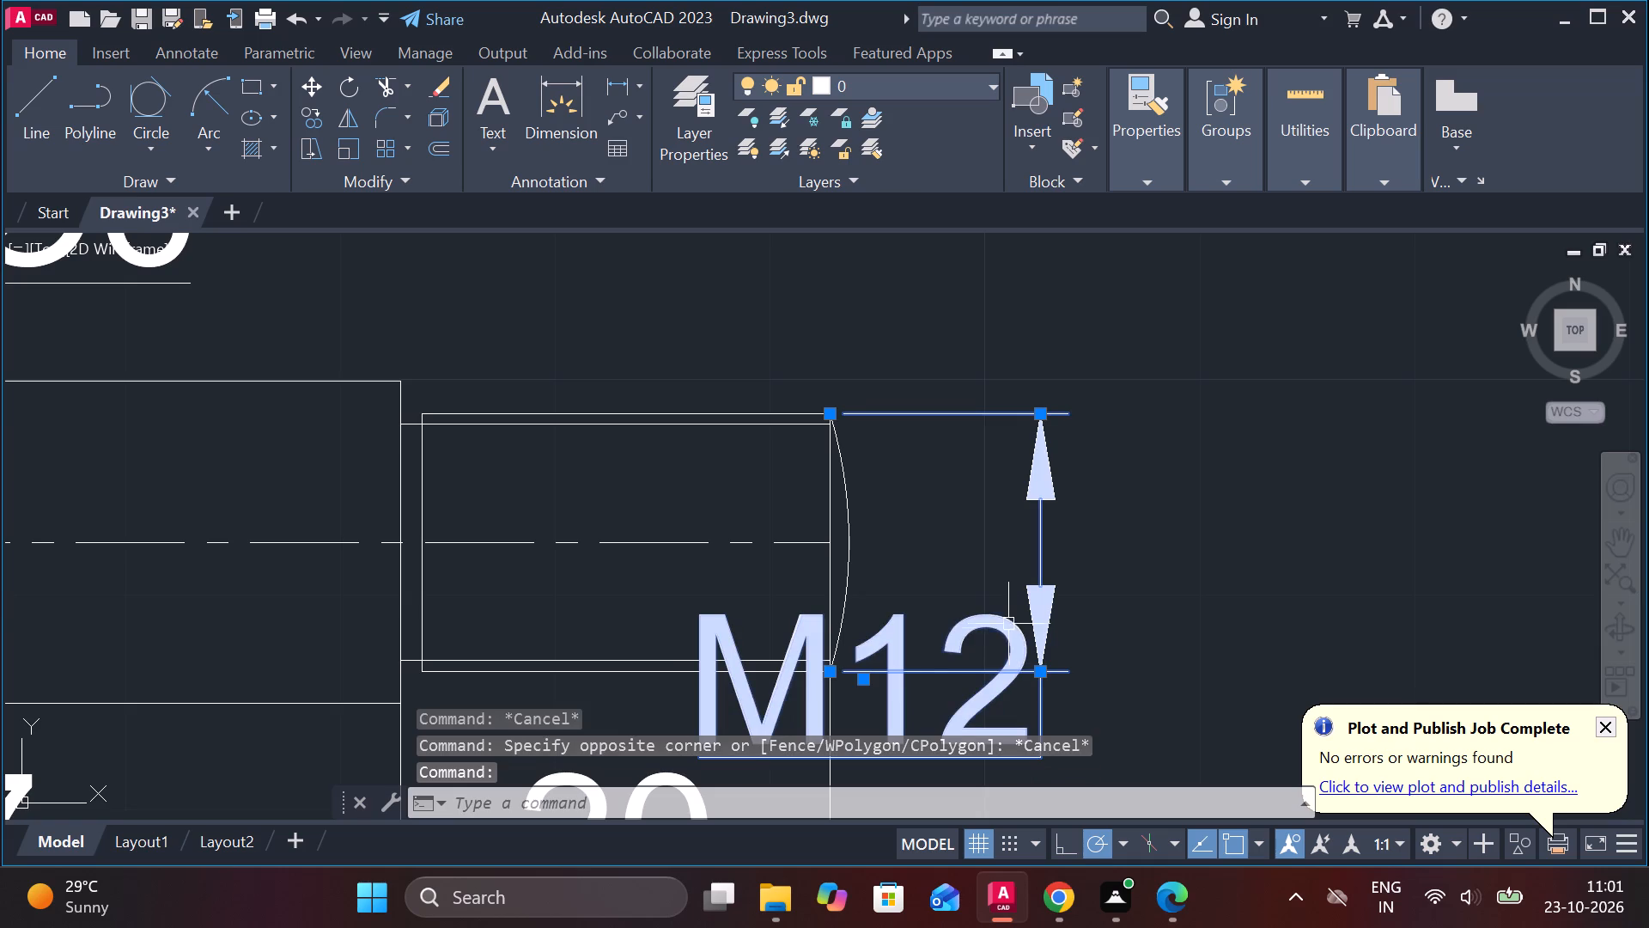
pyautogui.click(863, 681)
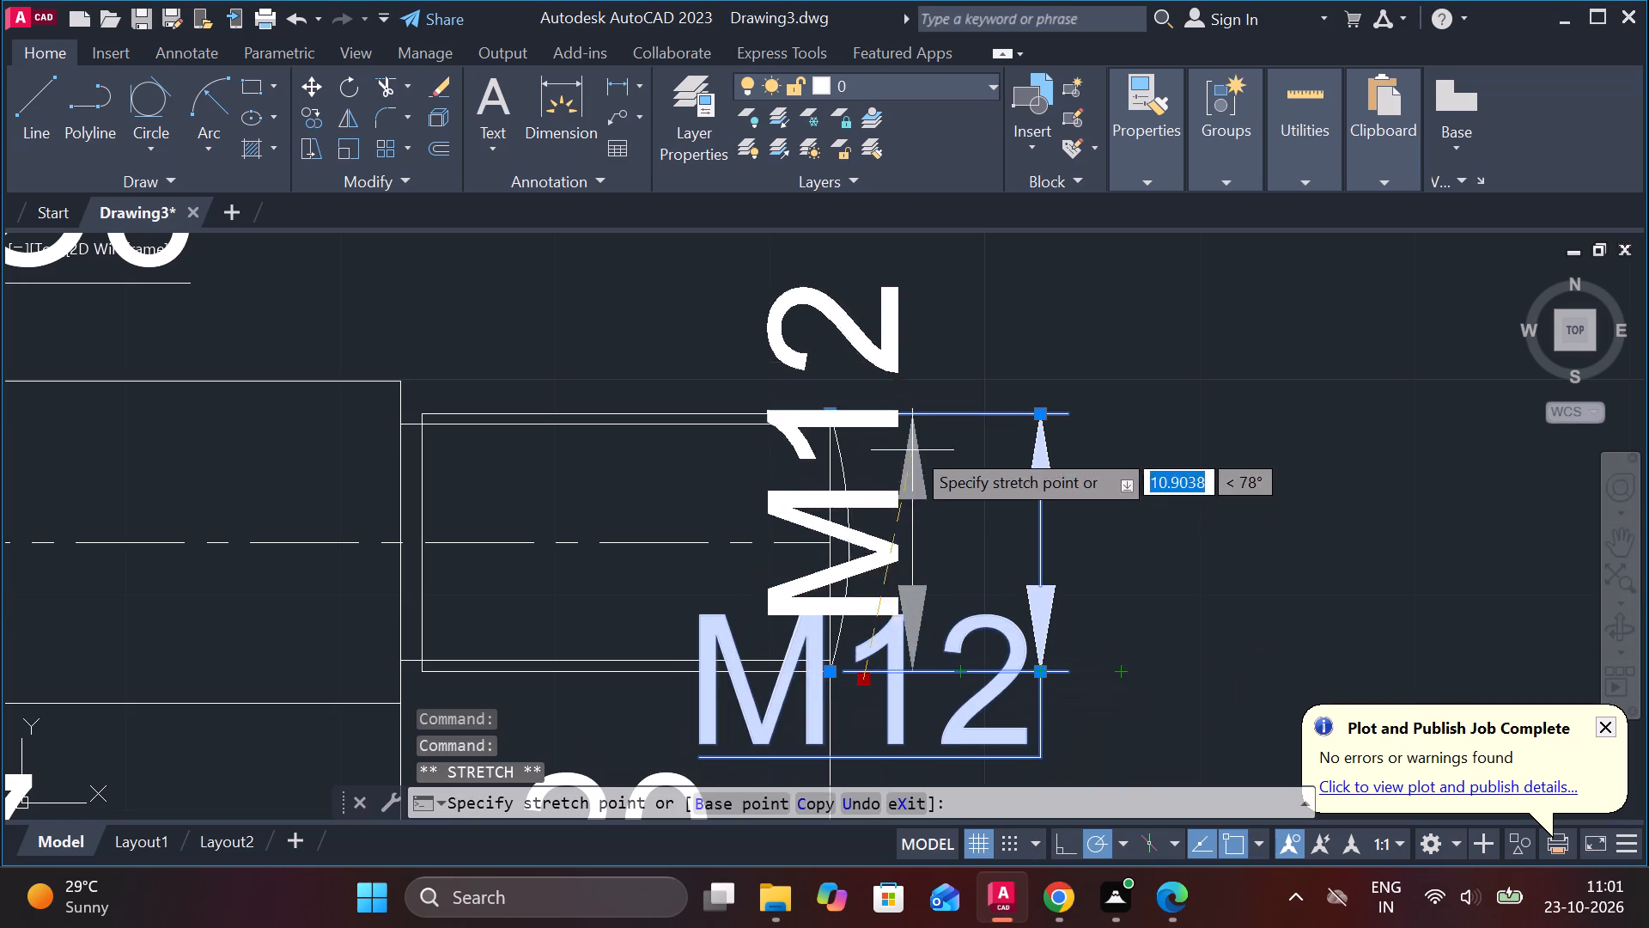
pyautogui.click(1065, 369)
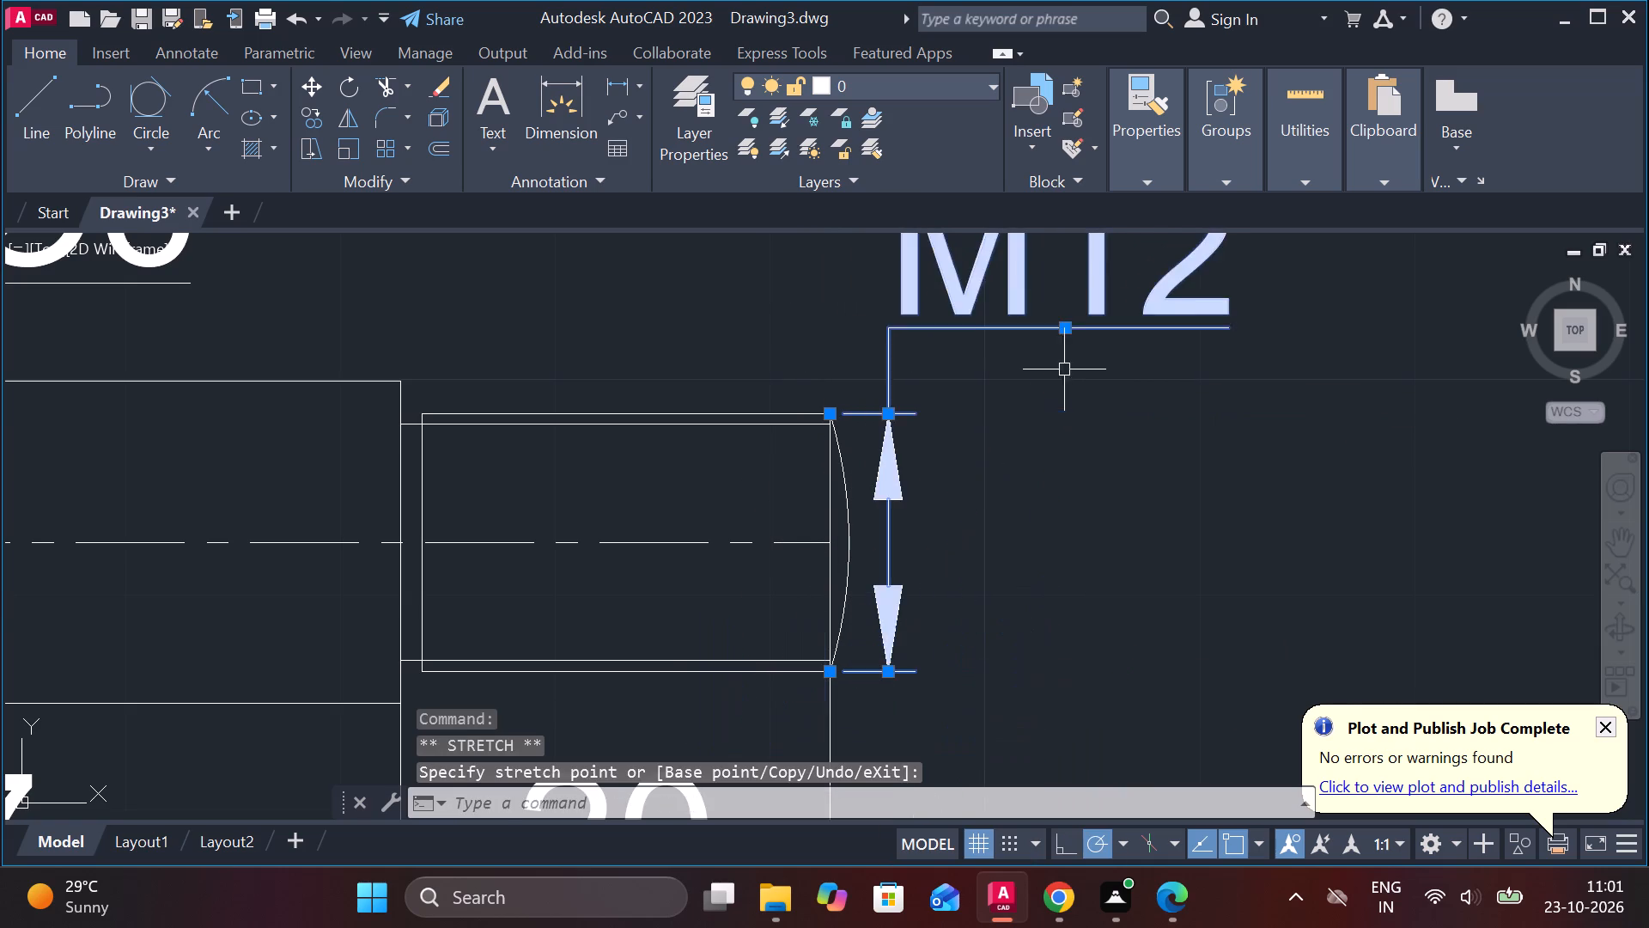
# Add a multileader pointing to the upper edge of the M12-ended part's body, with part number 8 at text height 10.
pyautogui.scroll(-2, 1029, 455)
pyautogui.press('Escape')
pyautogui.scroll(-2, 1296, 595)
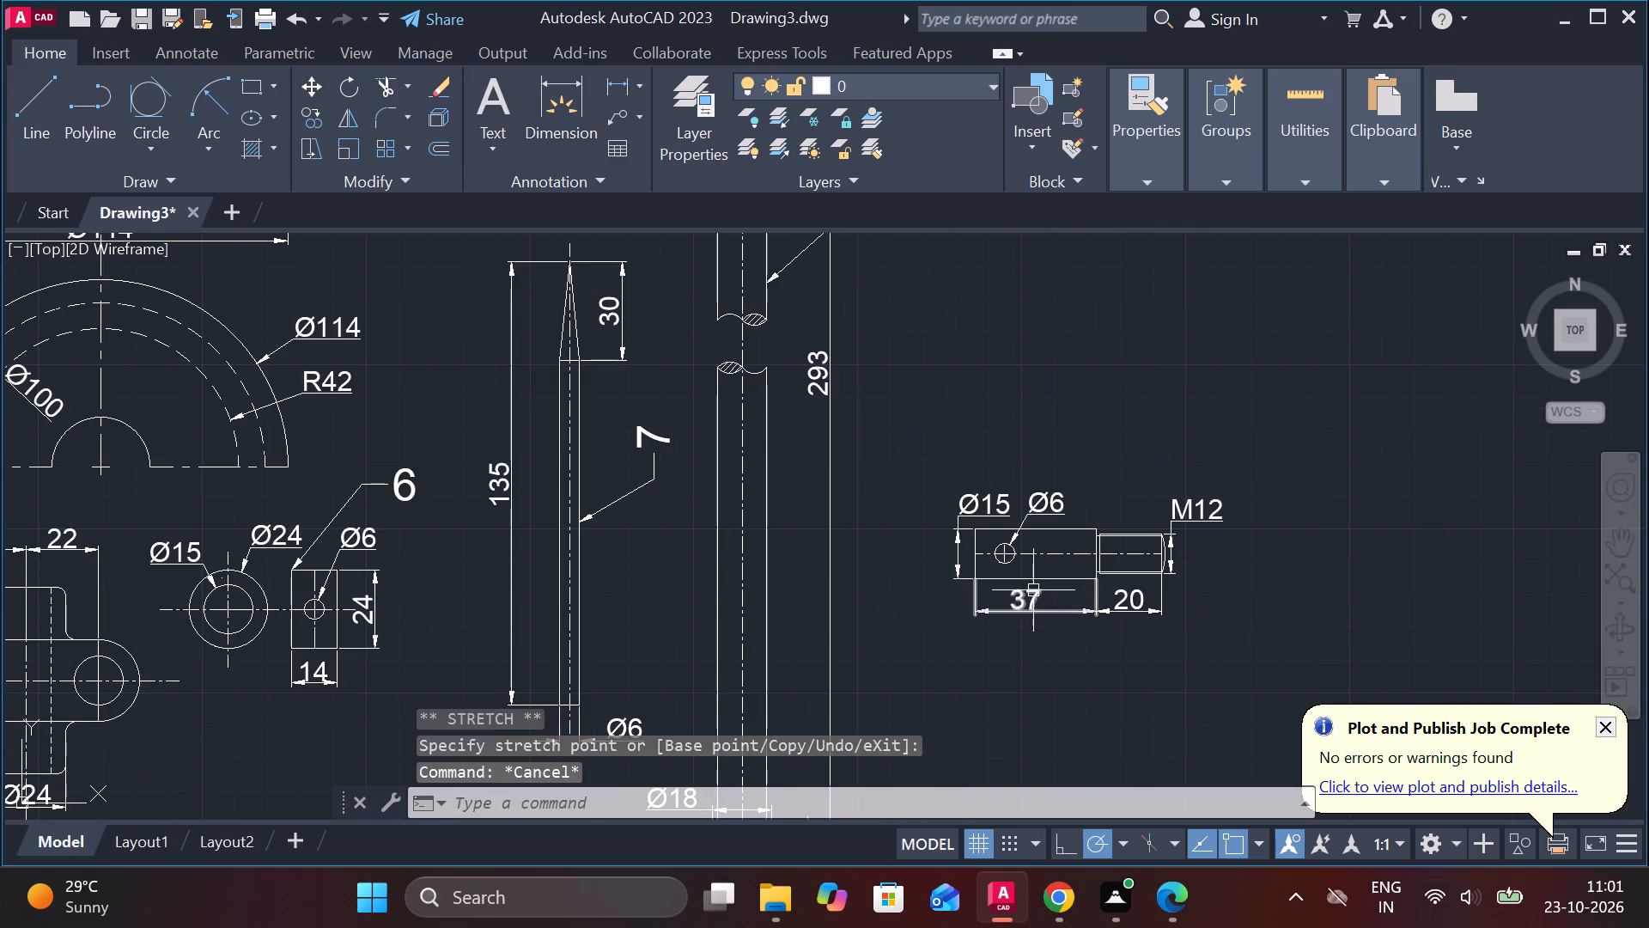
pyautogui.click(605, 114)
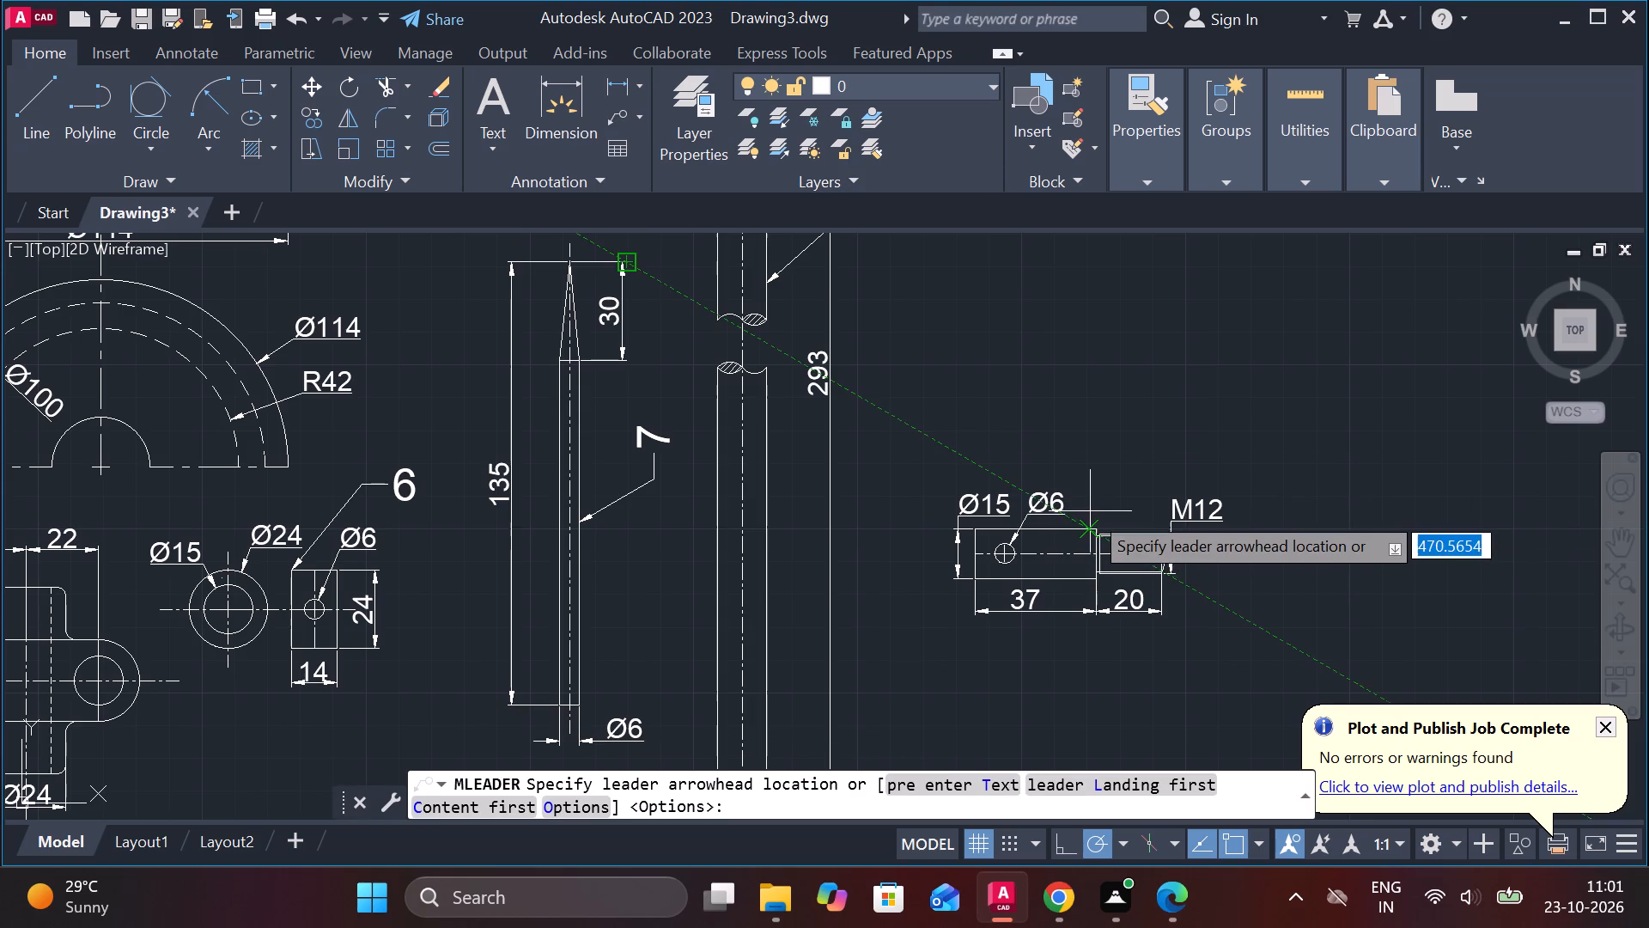
pyautogui.scroll(2, 1090, 511)
pyautogui.click(1068, 549)
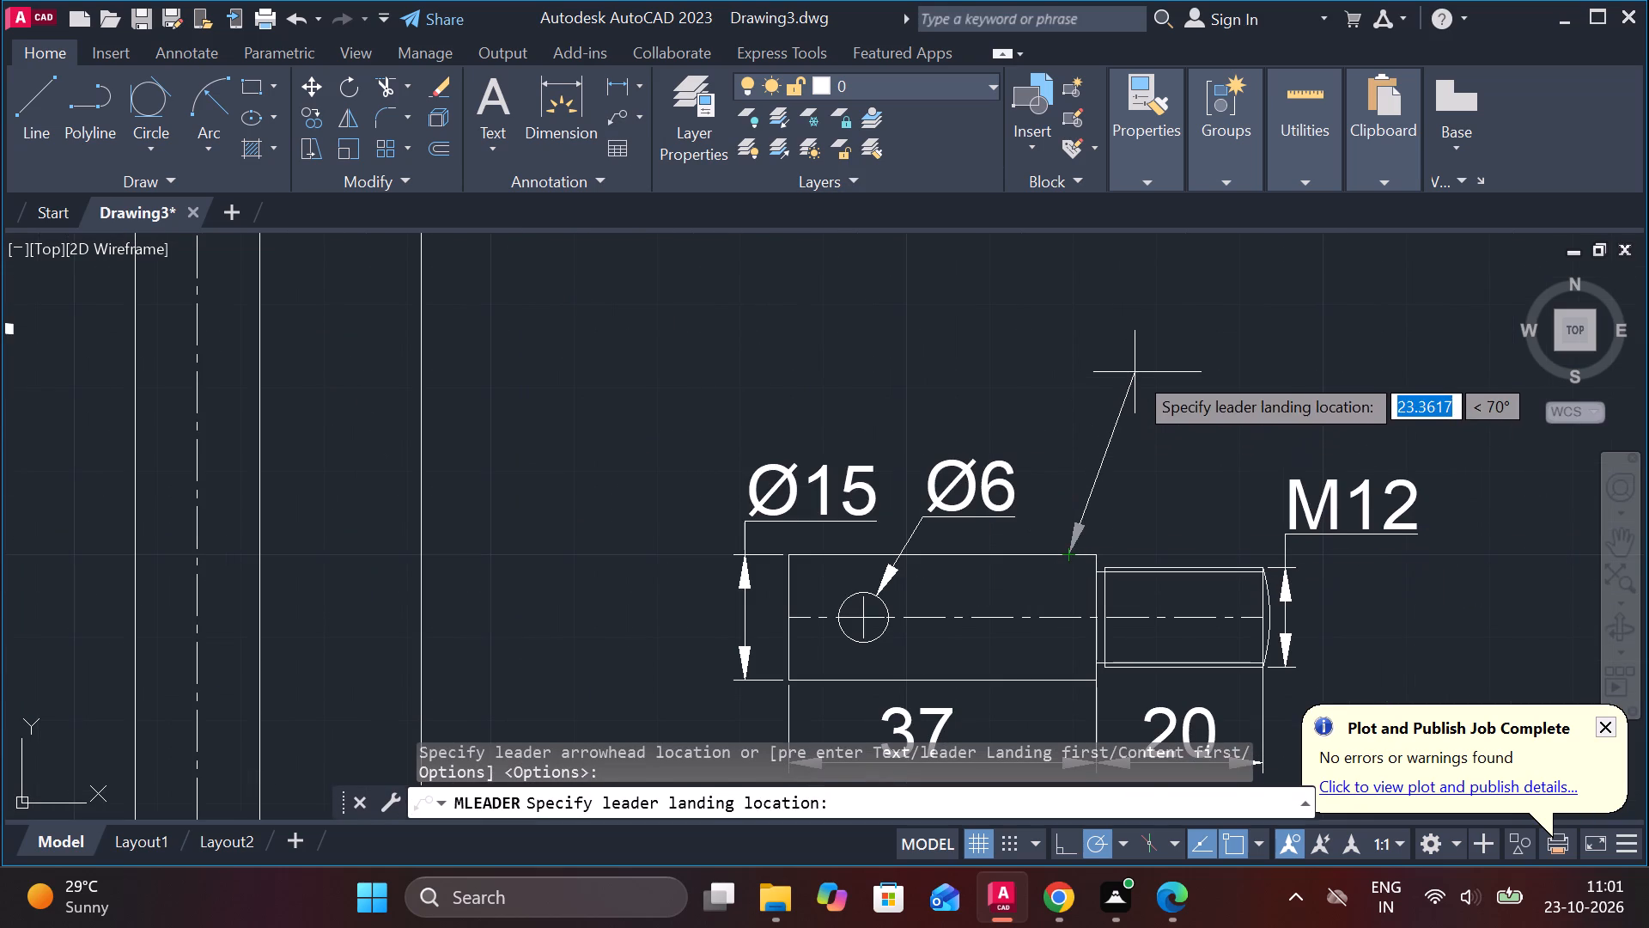
pyautogui.click(1135, 372)
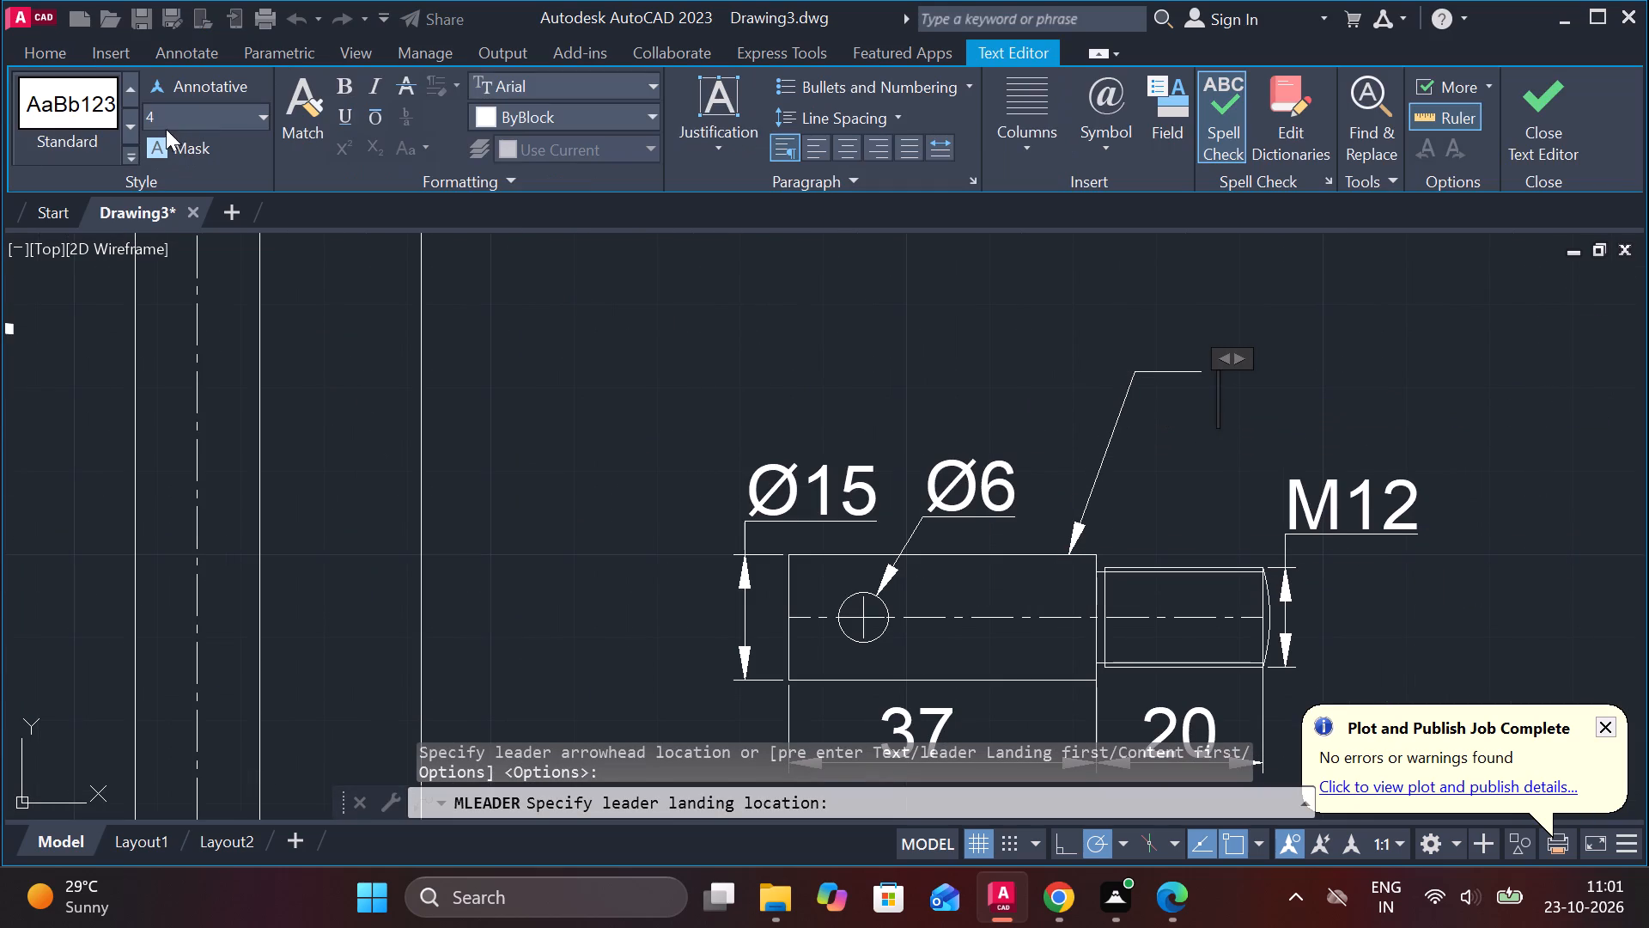
pyautogui.click(177, 107)
pyautogui.write('10')
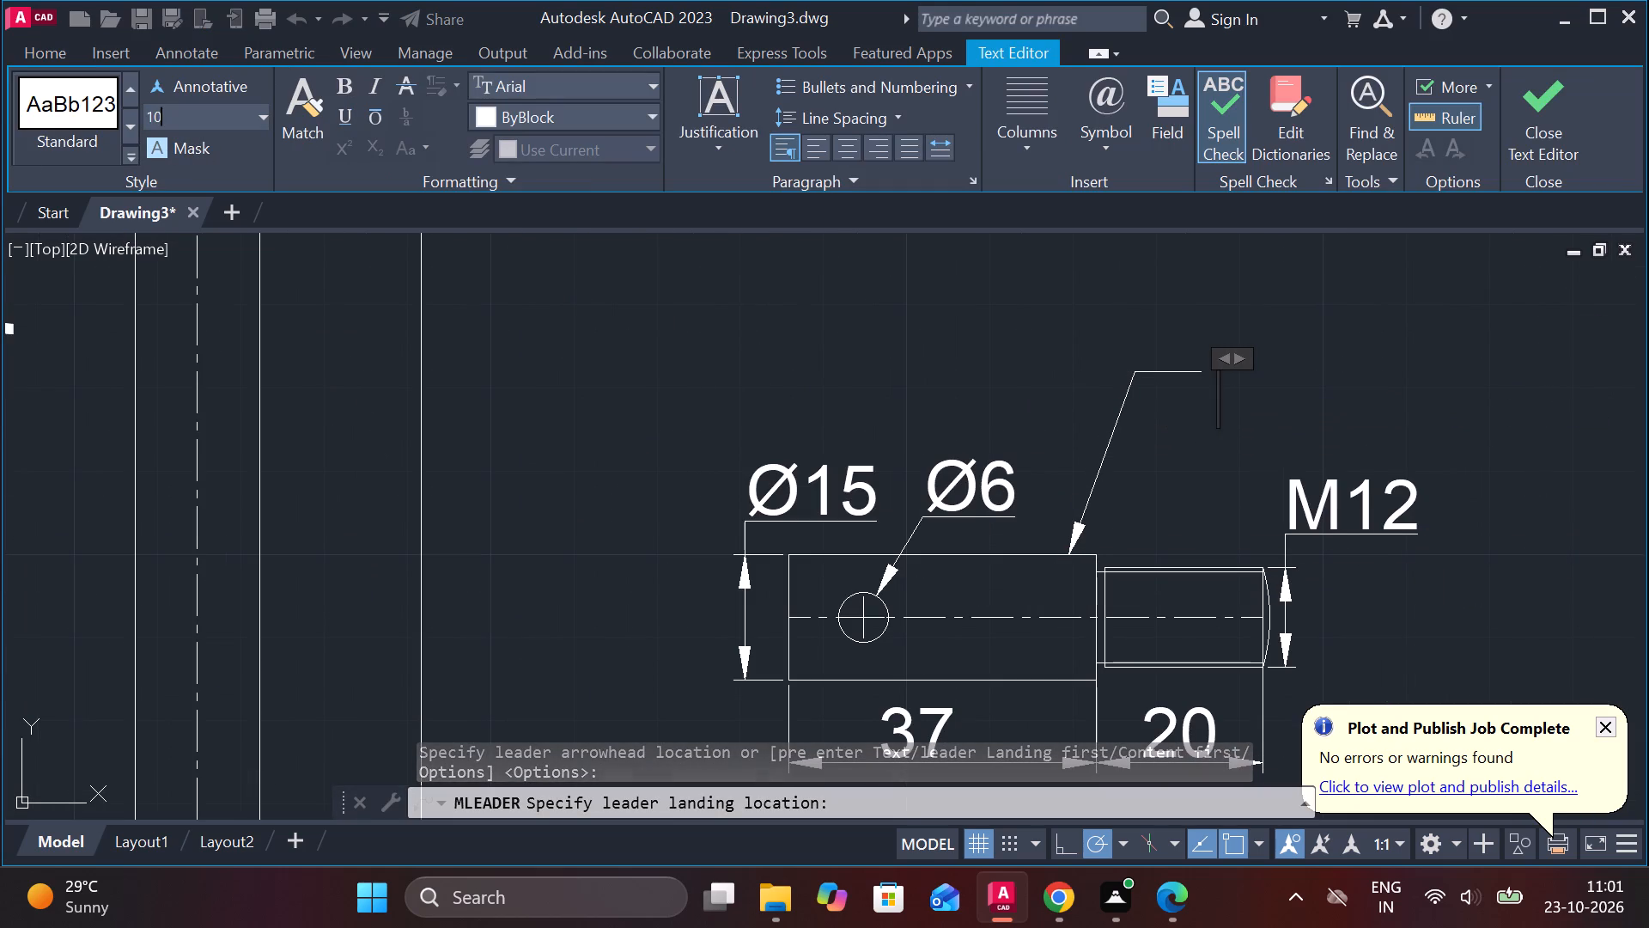
pyautogui.press('Return')
pyautogui.press('8')
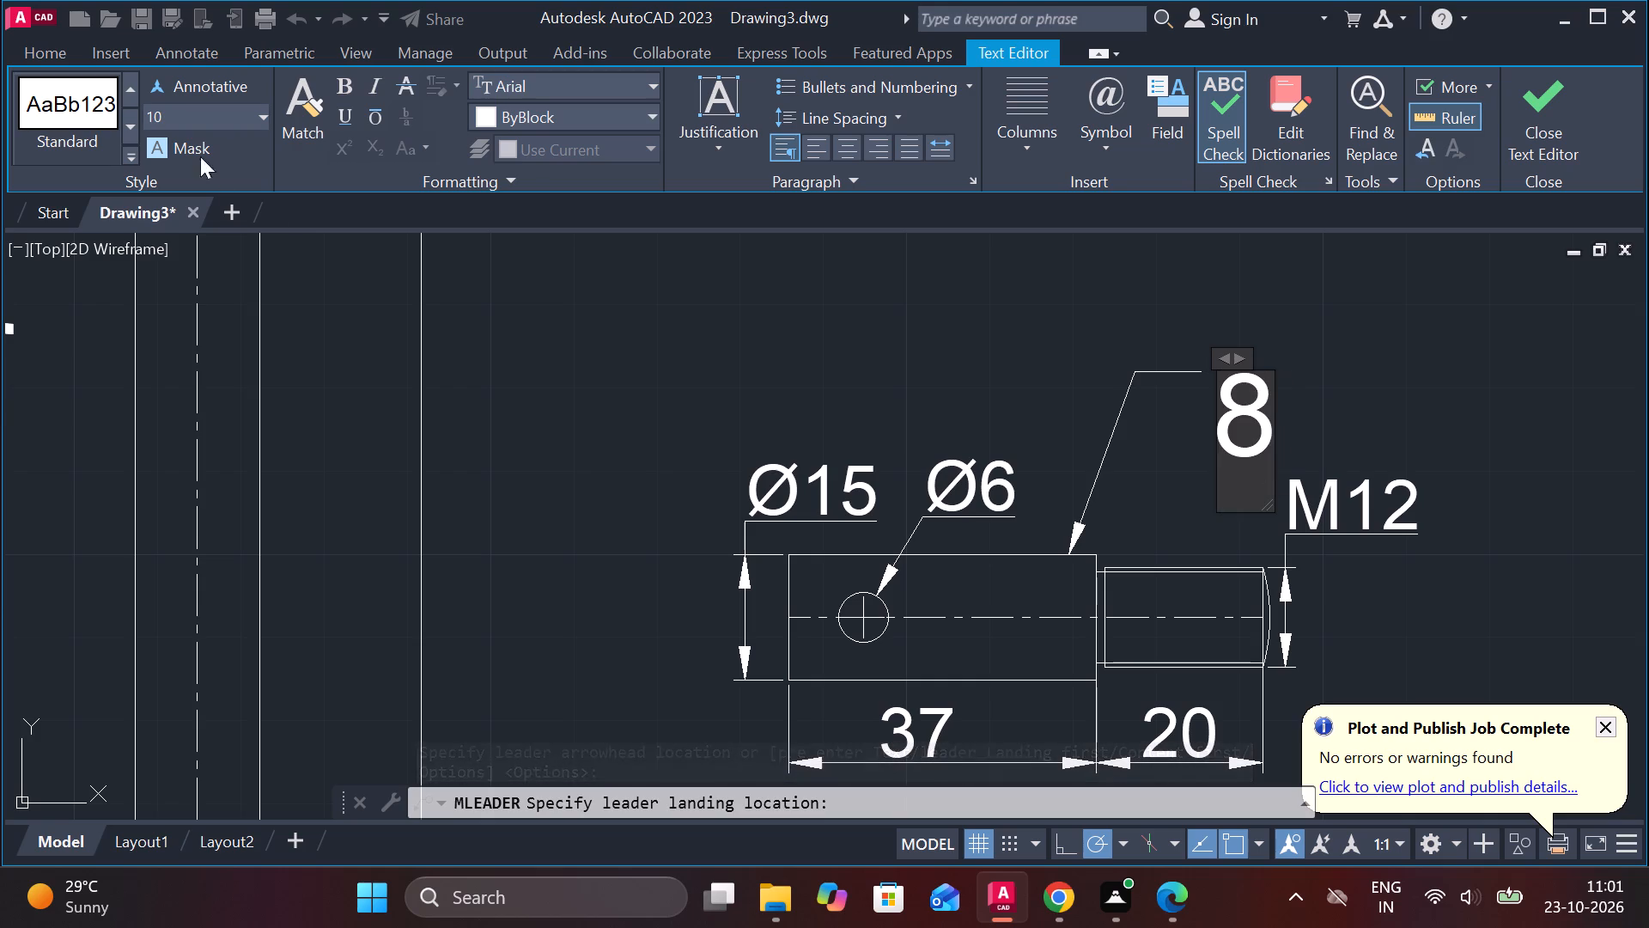
pyautogui.click(1538, 108)
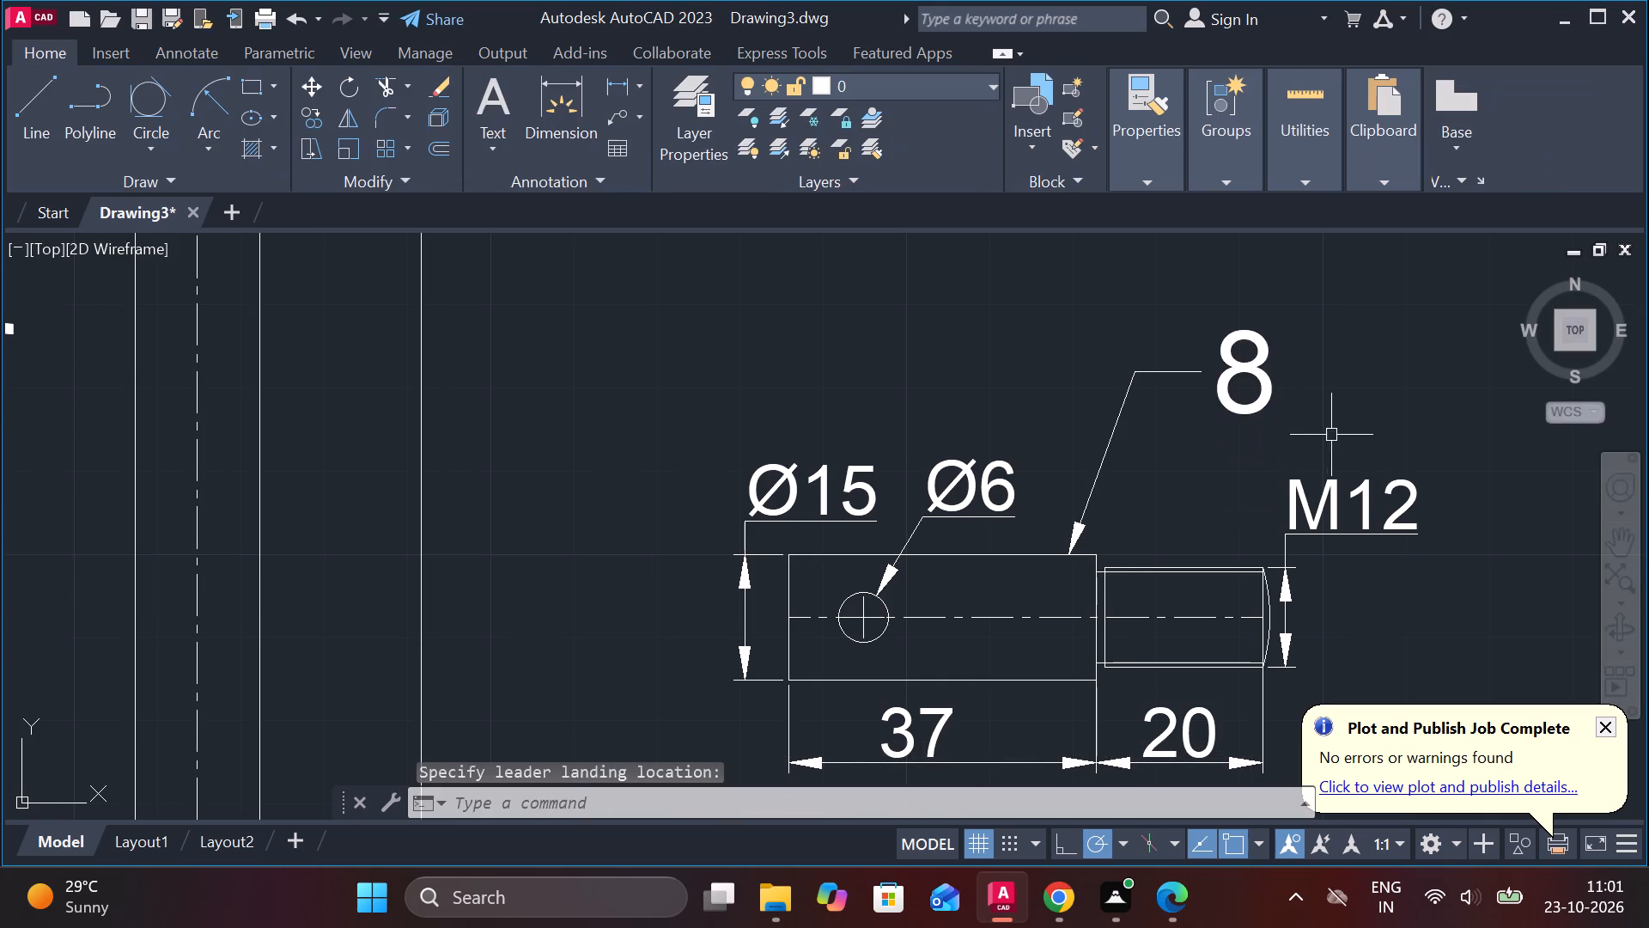
# Move part 8 with all its dimensions and leader to the free space below part 6, beside part 3's lower view.
pyautogui.scroll(-2, 1327, 433)
pyautogui.click(1056, 374)
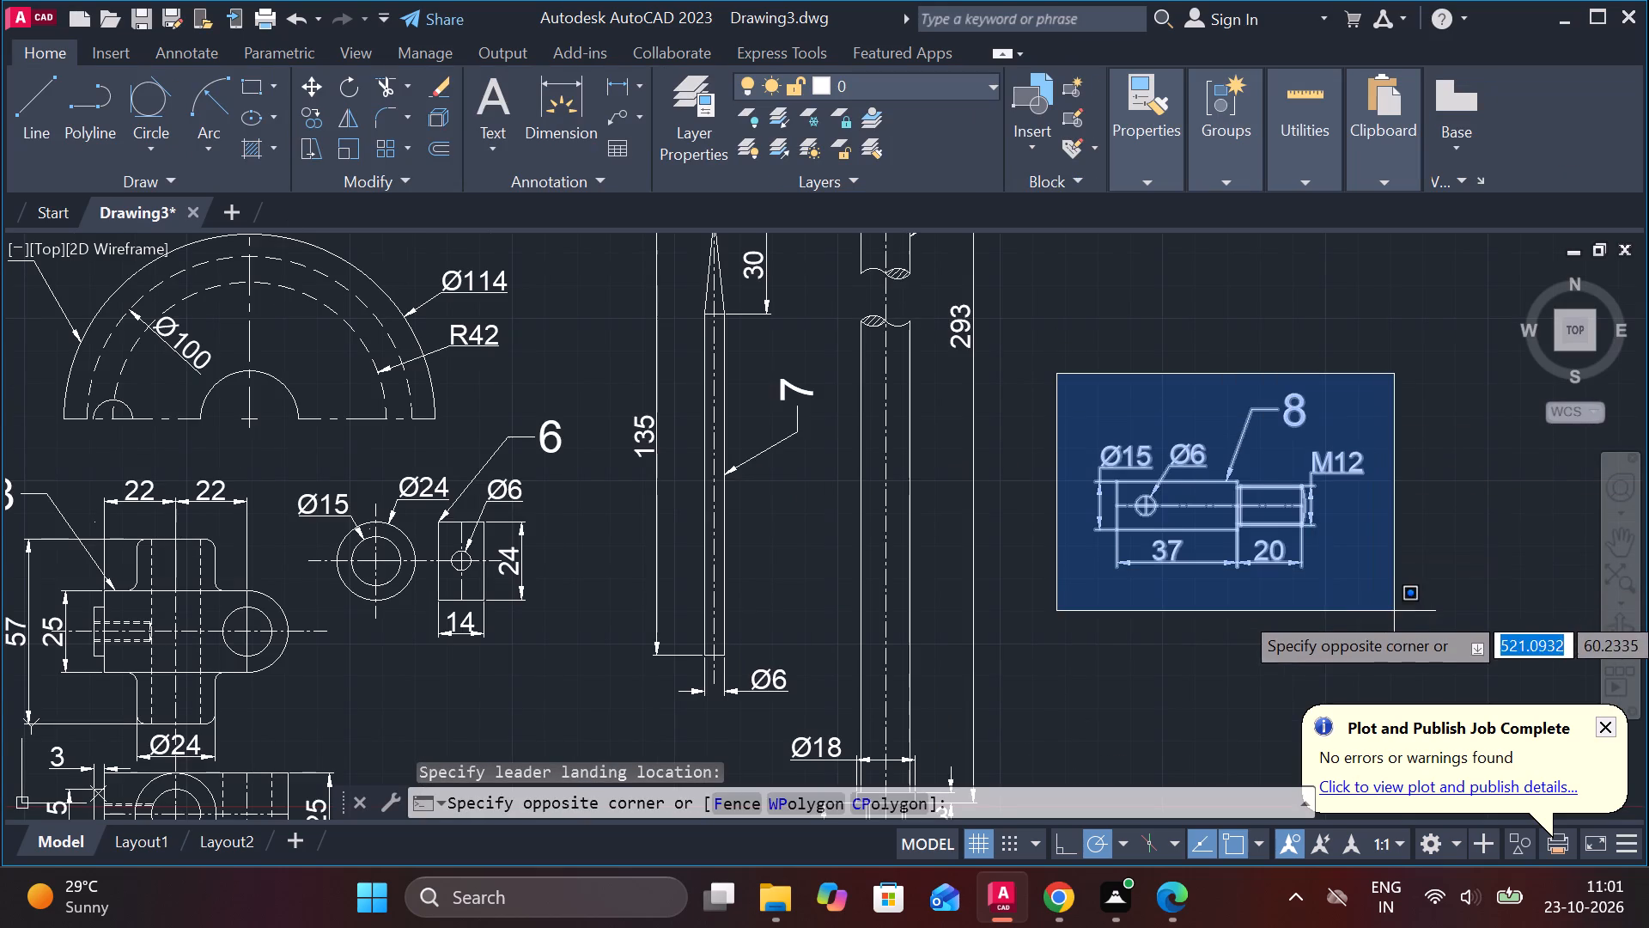
pyautogui.click(1392, 611)
pyautogui.press('m')
pyautogui.press('Return')
pyautogui.click(1326, 551)
pyautogui.scroll(-1, 1326, 553)
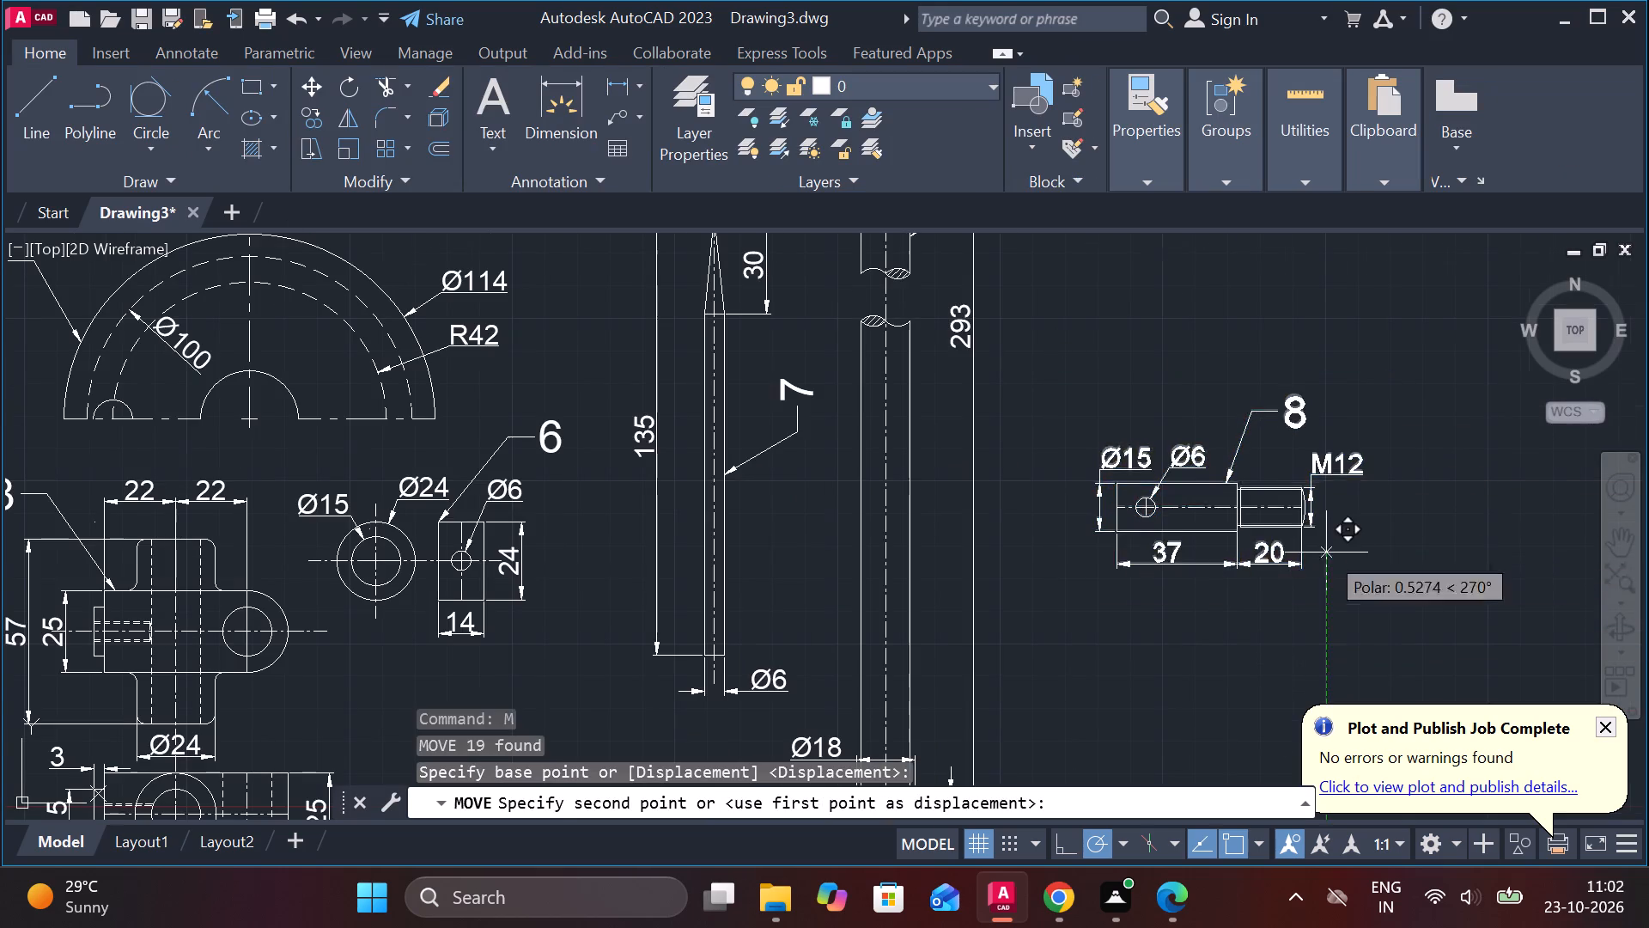
pyautogui.scroll(-1, 1326, 553)
pyautogui.scroll(2, 1025, 662)
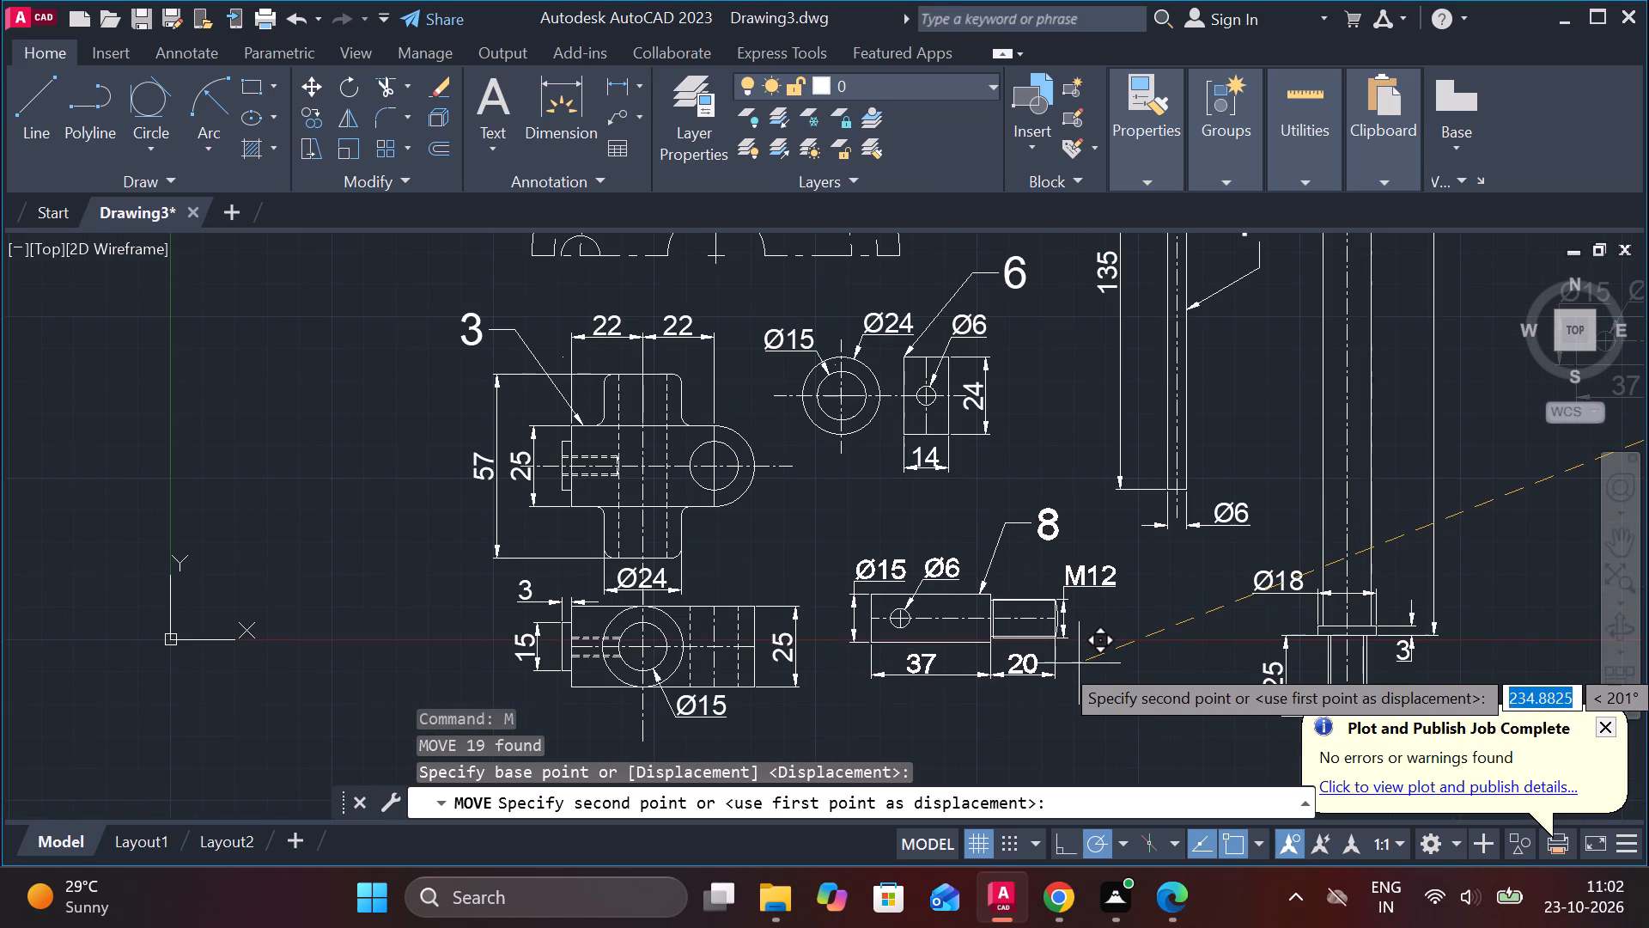
pyautogui.click(1079, 663)
# Draw a closed rectangle of lines, 8 wide and 30 high, in the empty area beyond part 2.
pyautogui.scroll(-2, 1137, 653)
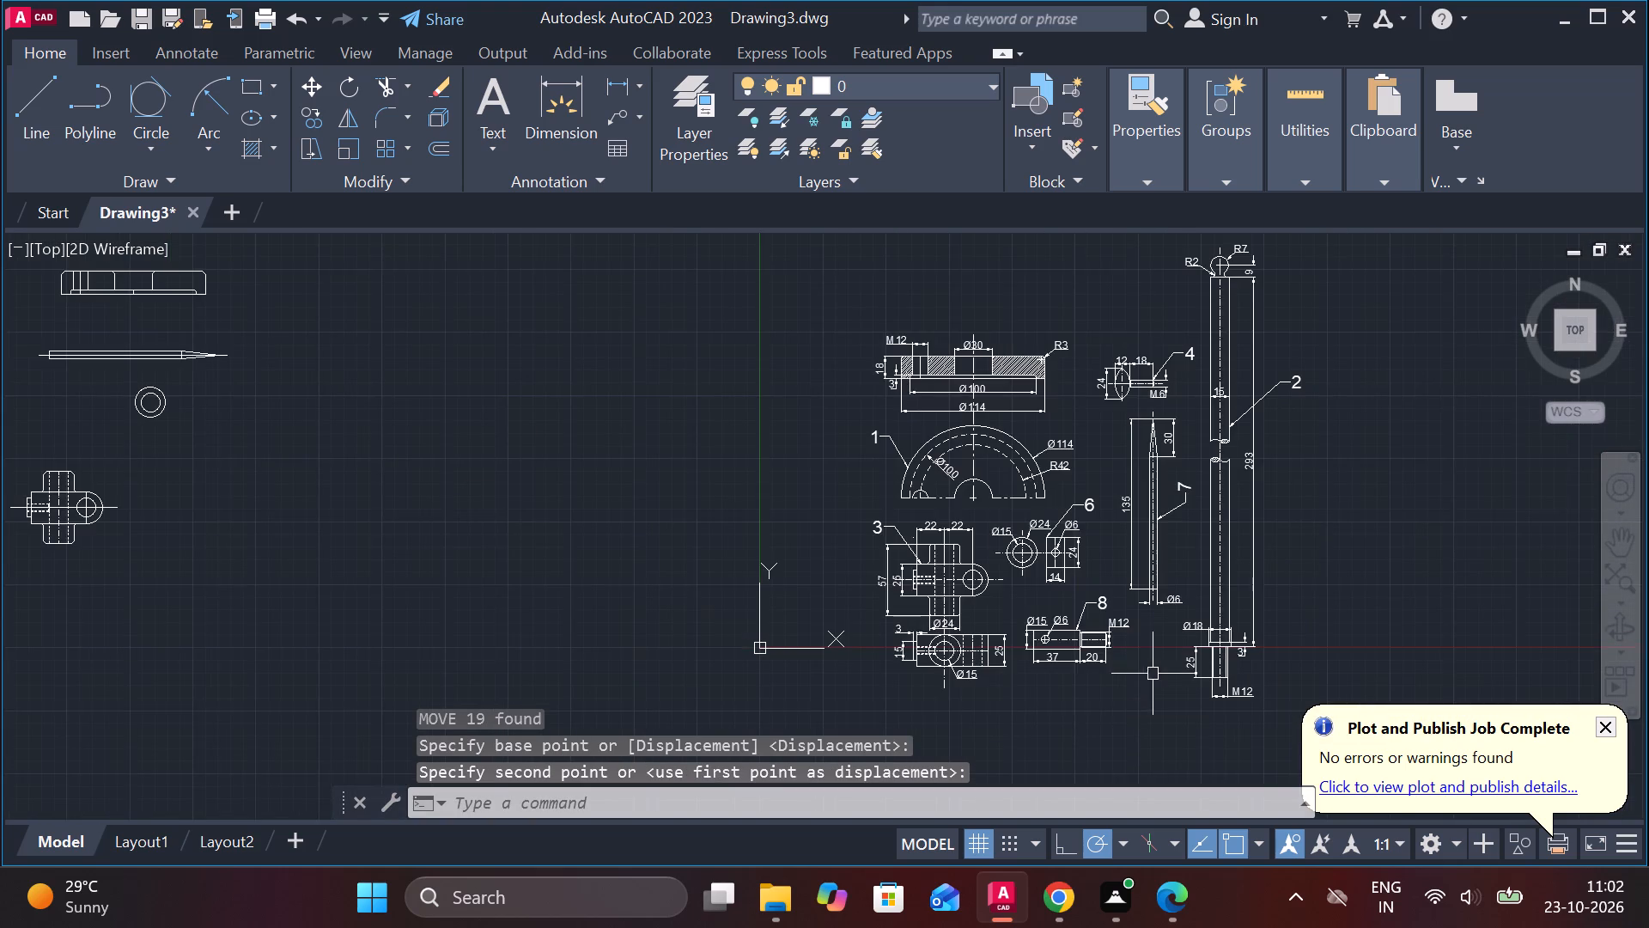
pyautogui.moveTo(1153, 674); pyautogui.dragTo(1007, 473, button='middle')
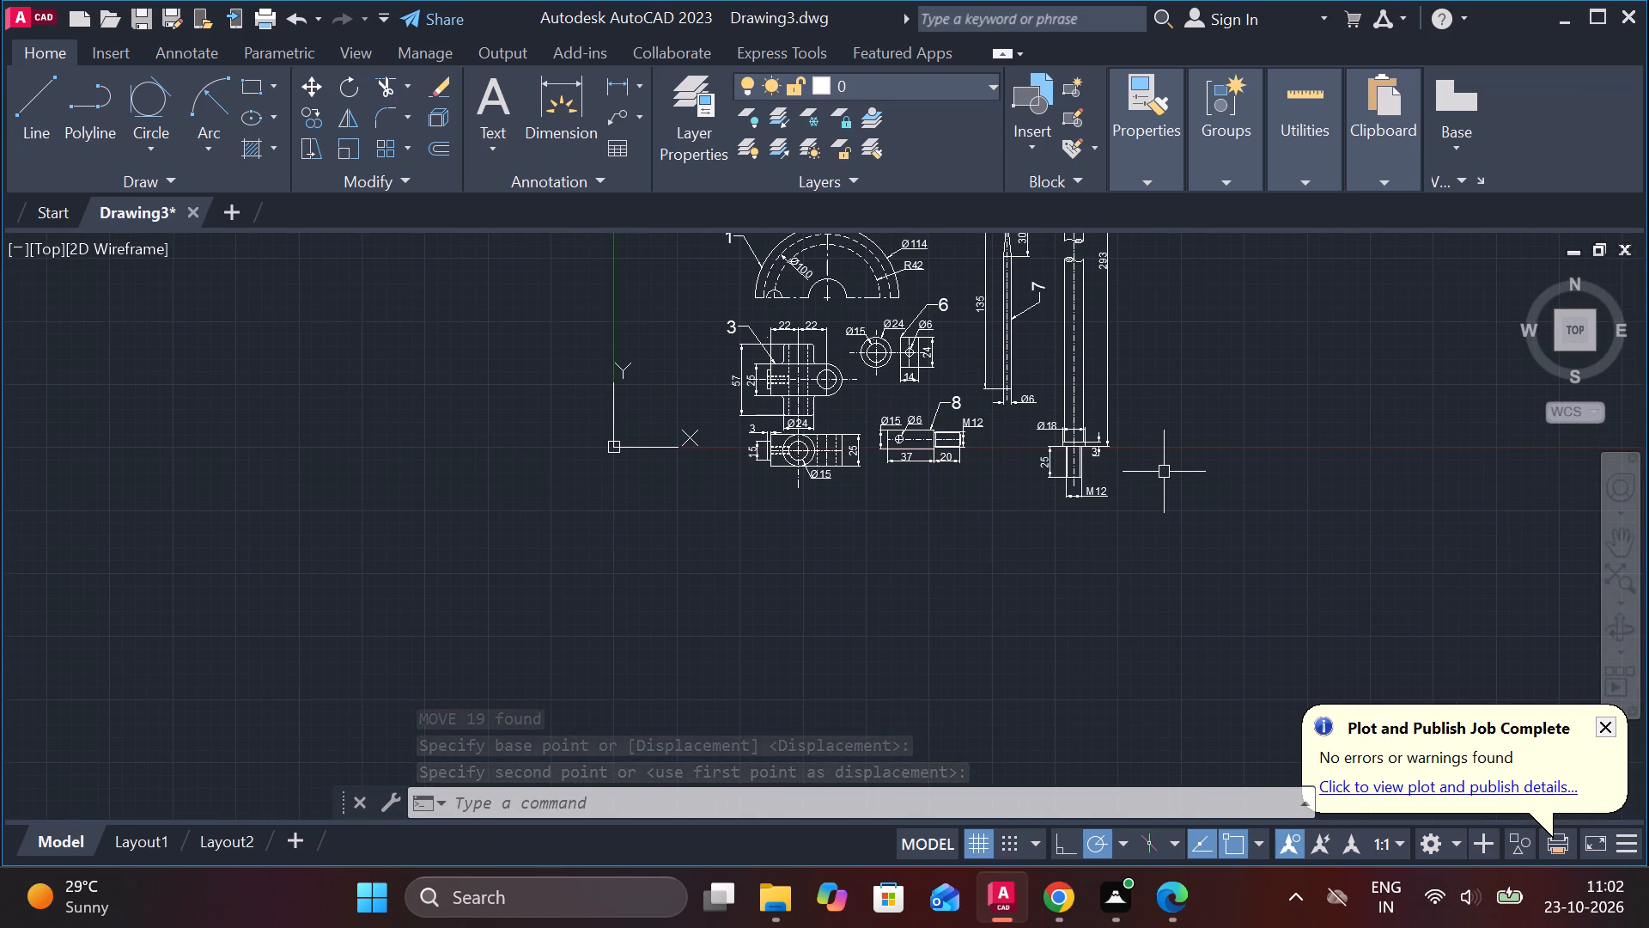
pyautogui.moveTo(1085, 553); pyautogui.dragTo(849, 550, button='middle')
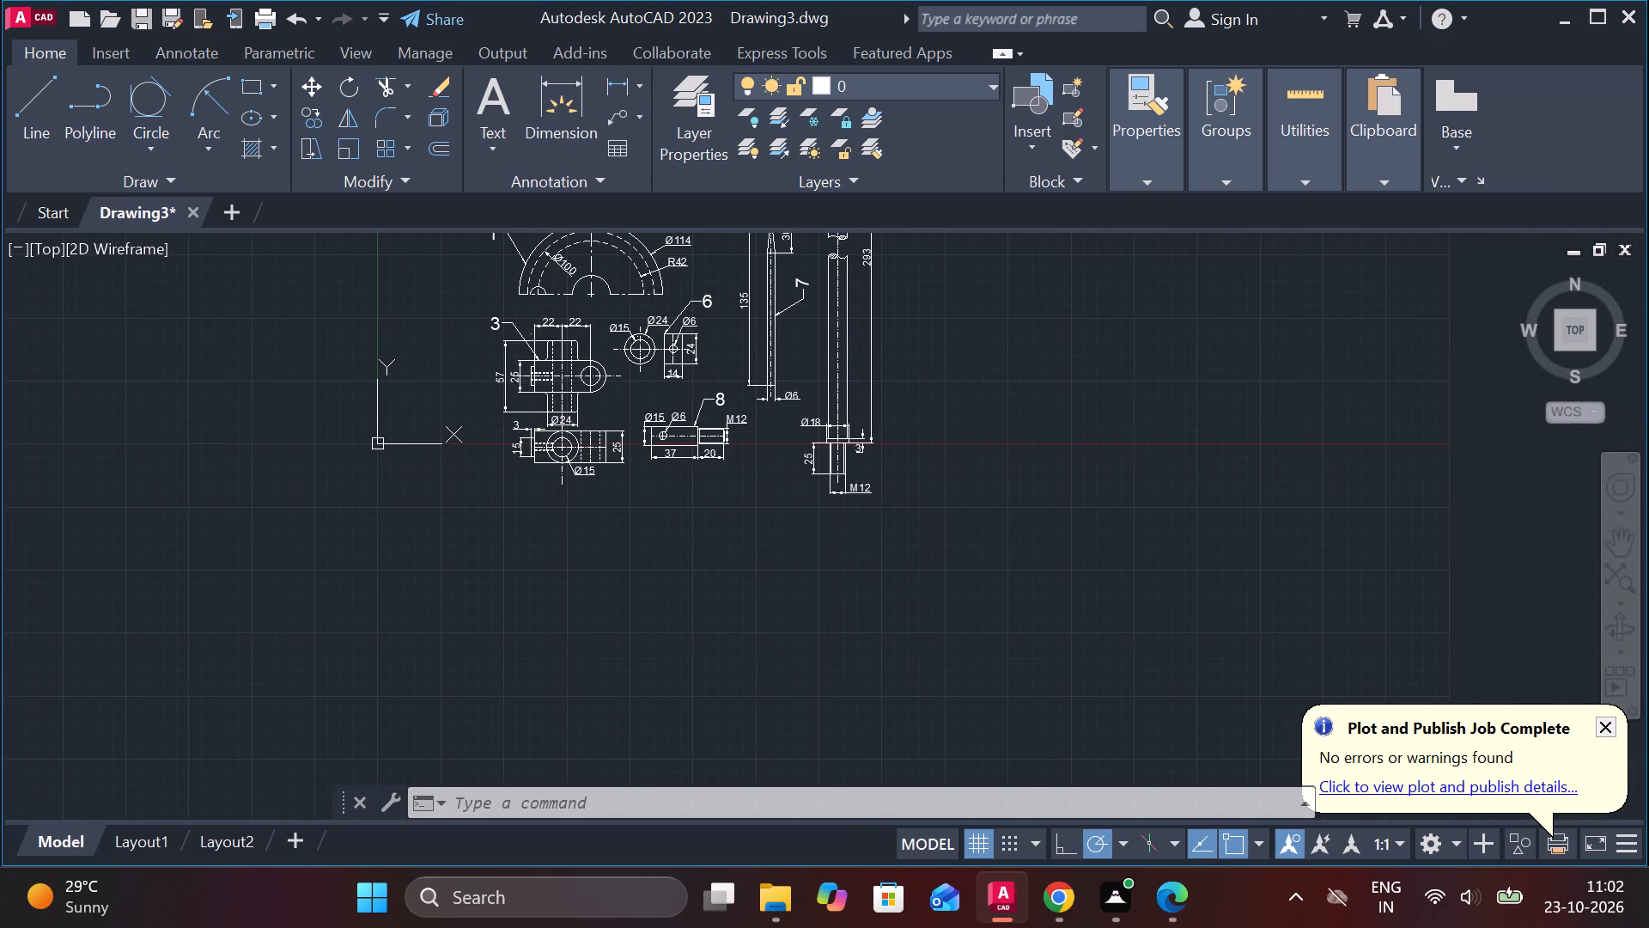
pyautogui.moveTo(997, 548); pyautogui.dragTo(759, 657, button='middle')
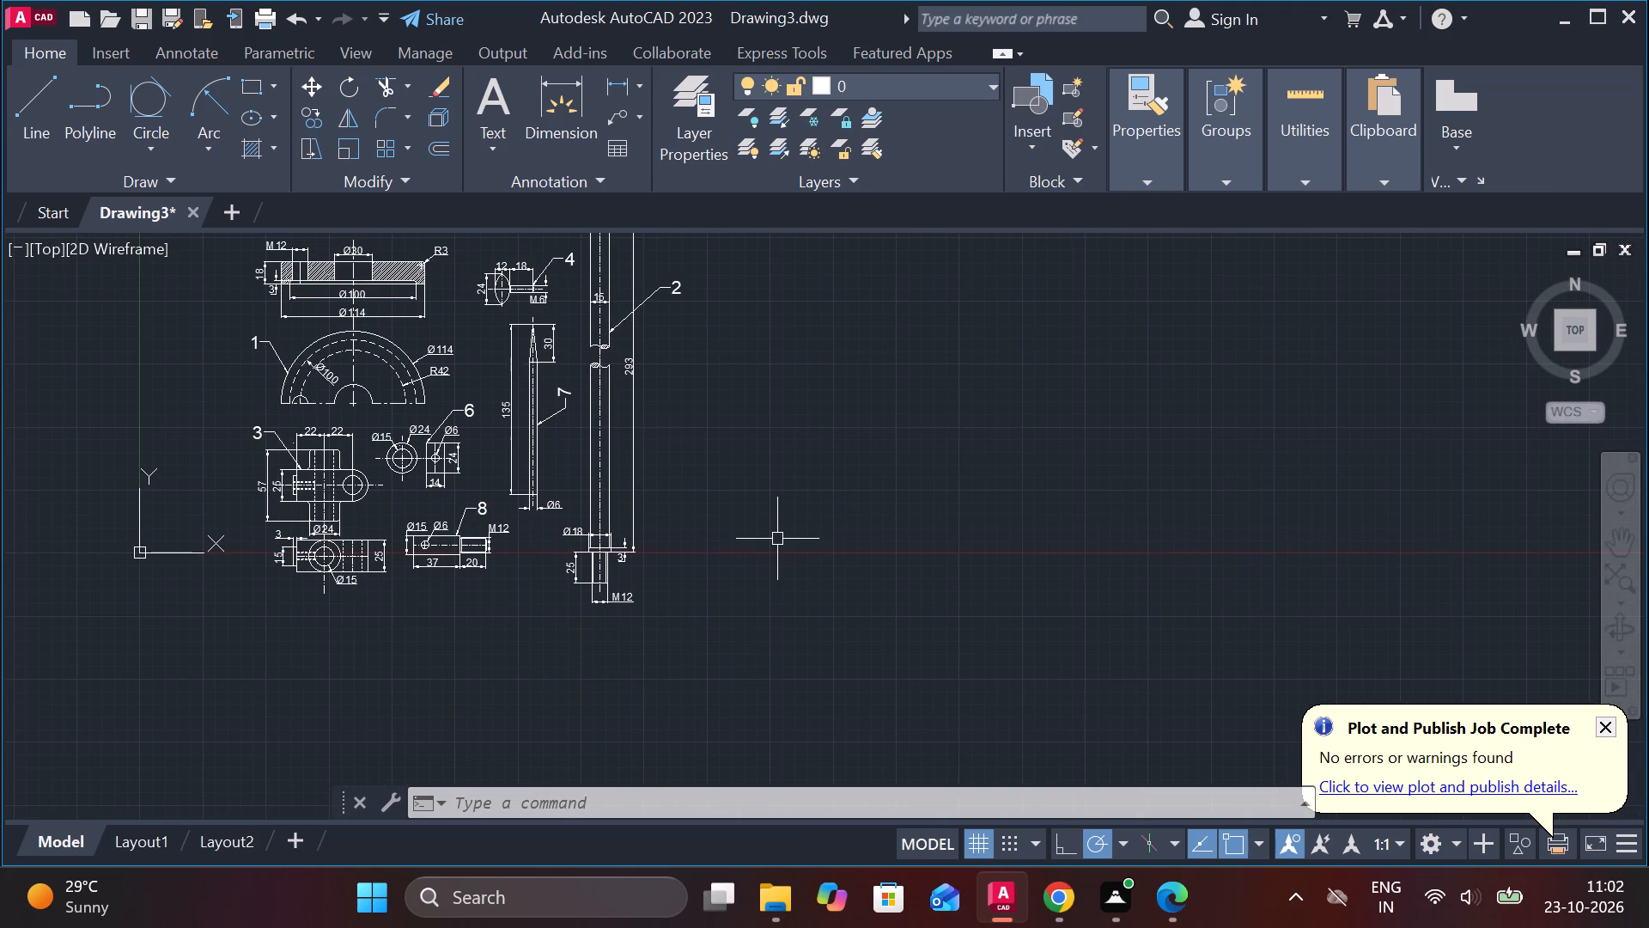
pyautogui.press('l')
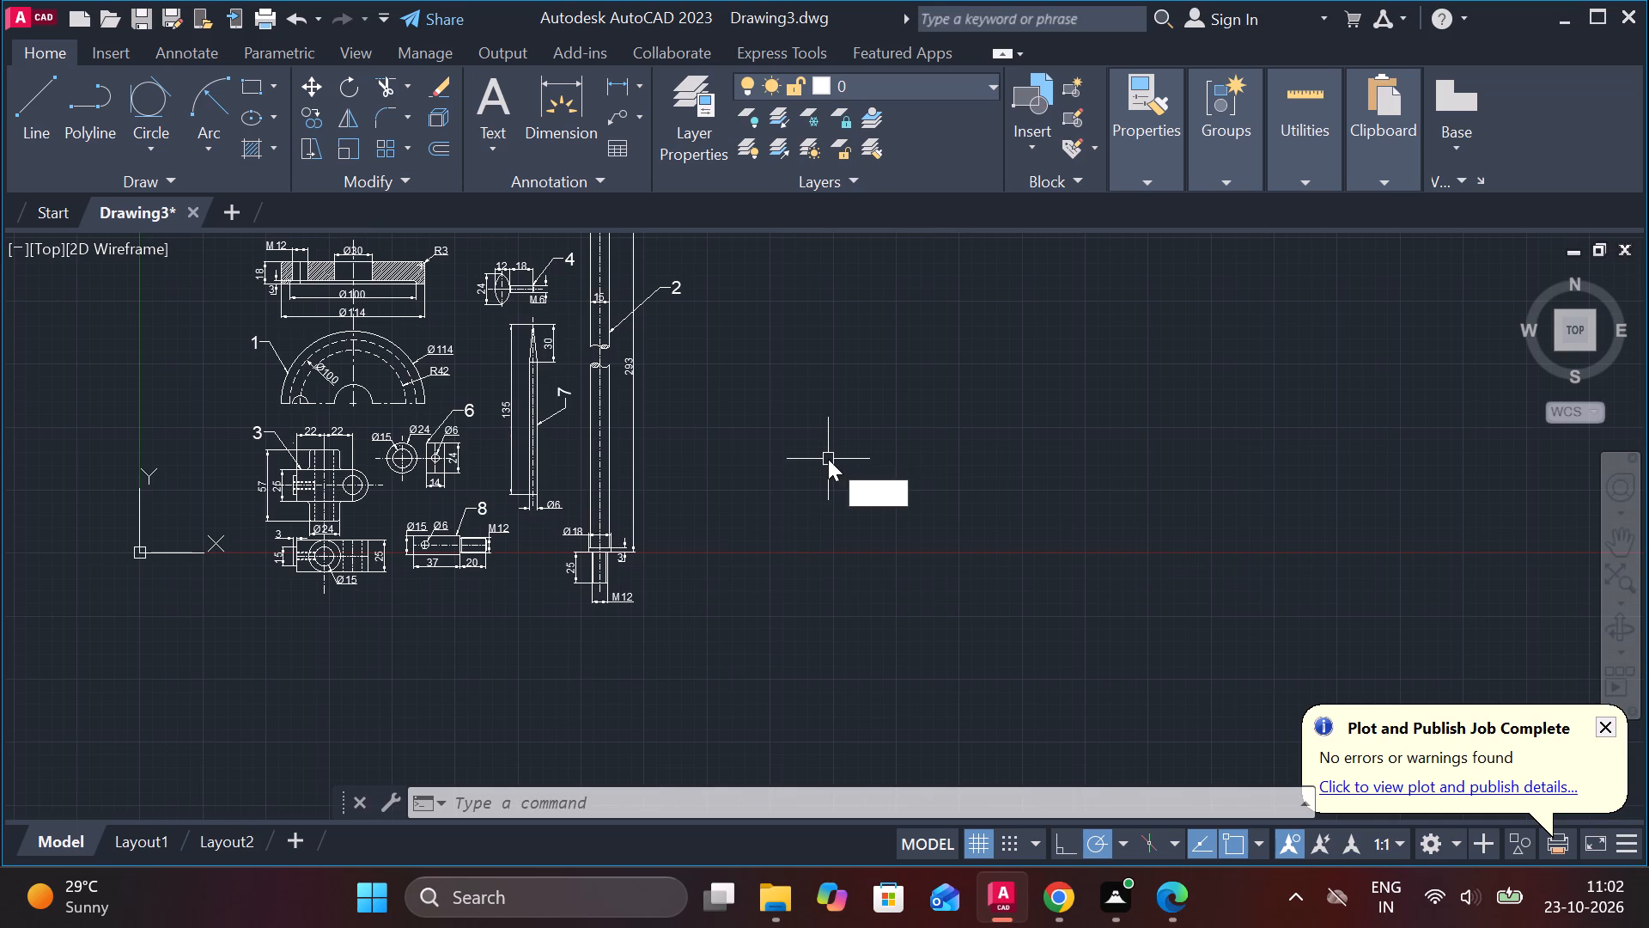
pyautogui.press('Return')
pyautogui.click(818, 427)
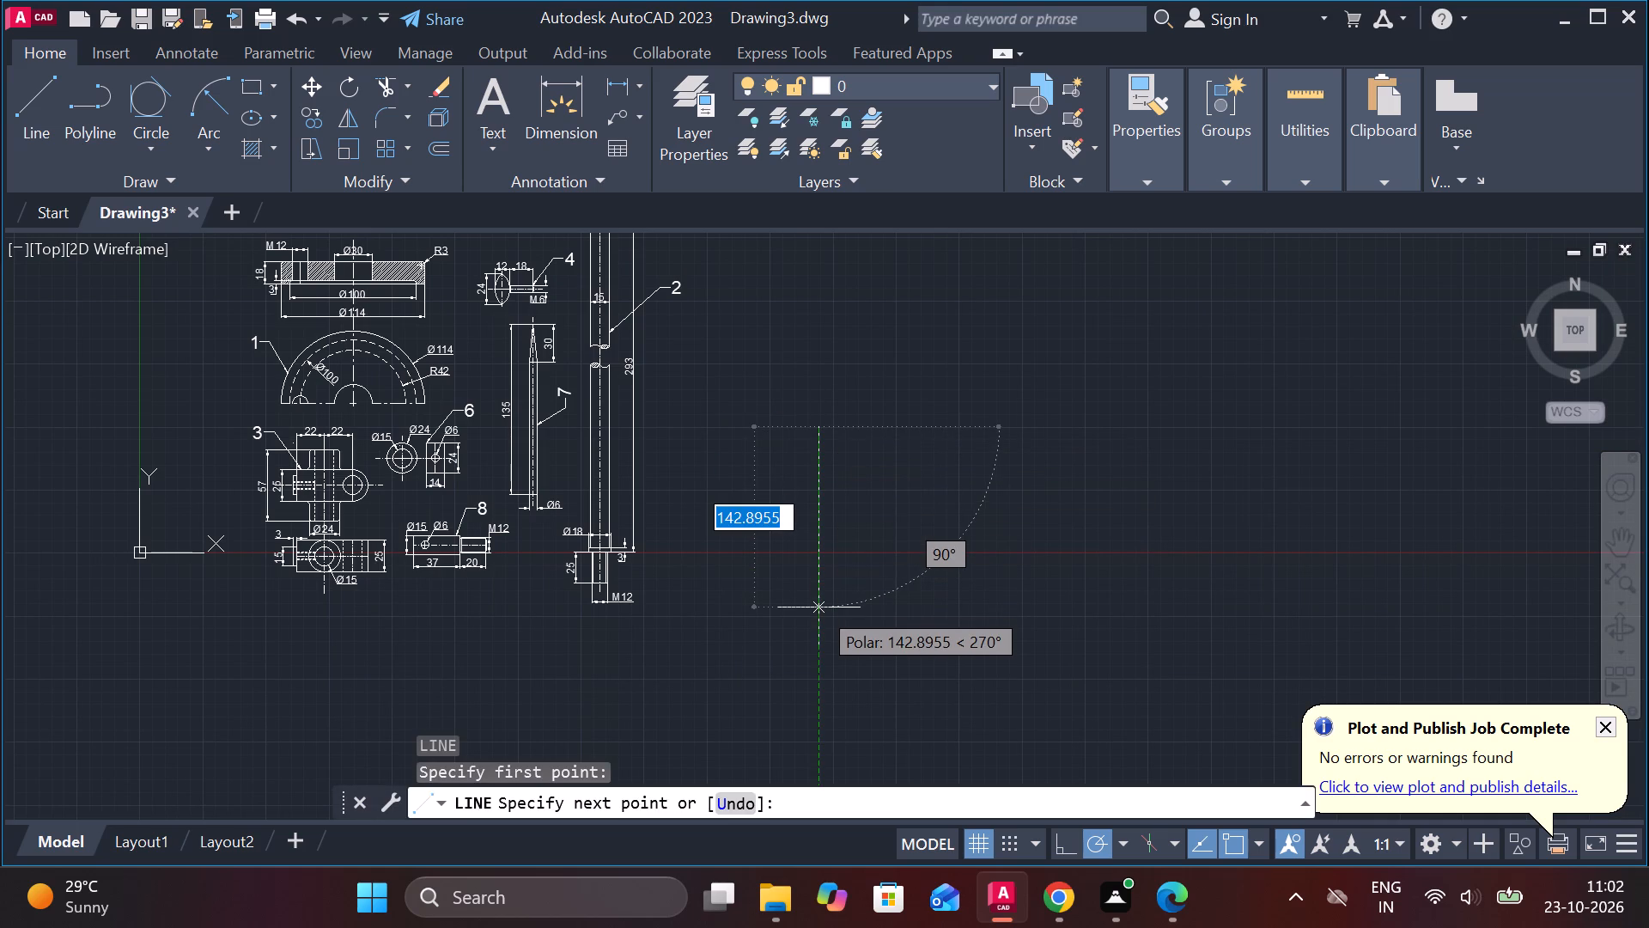
pyautogui.write('30')
pyautogui.press('Return')
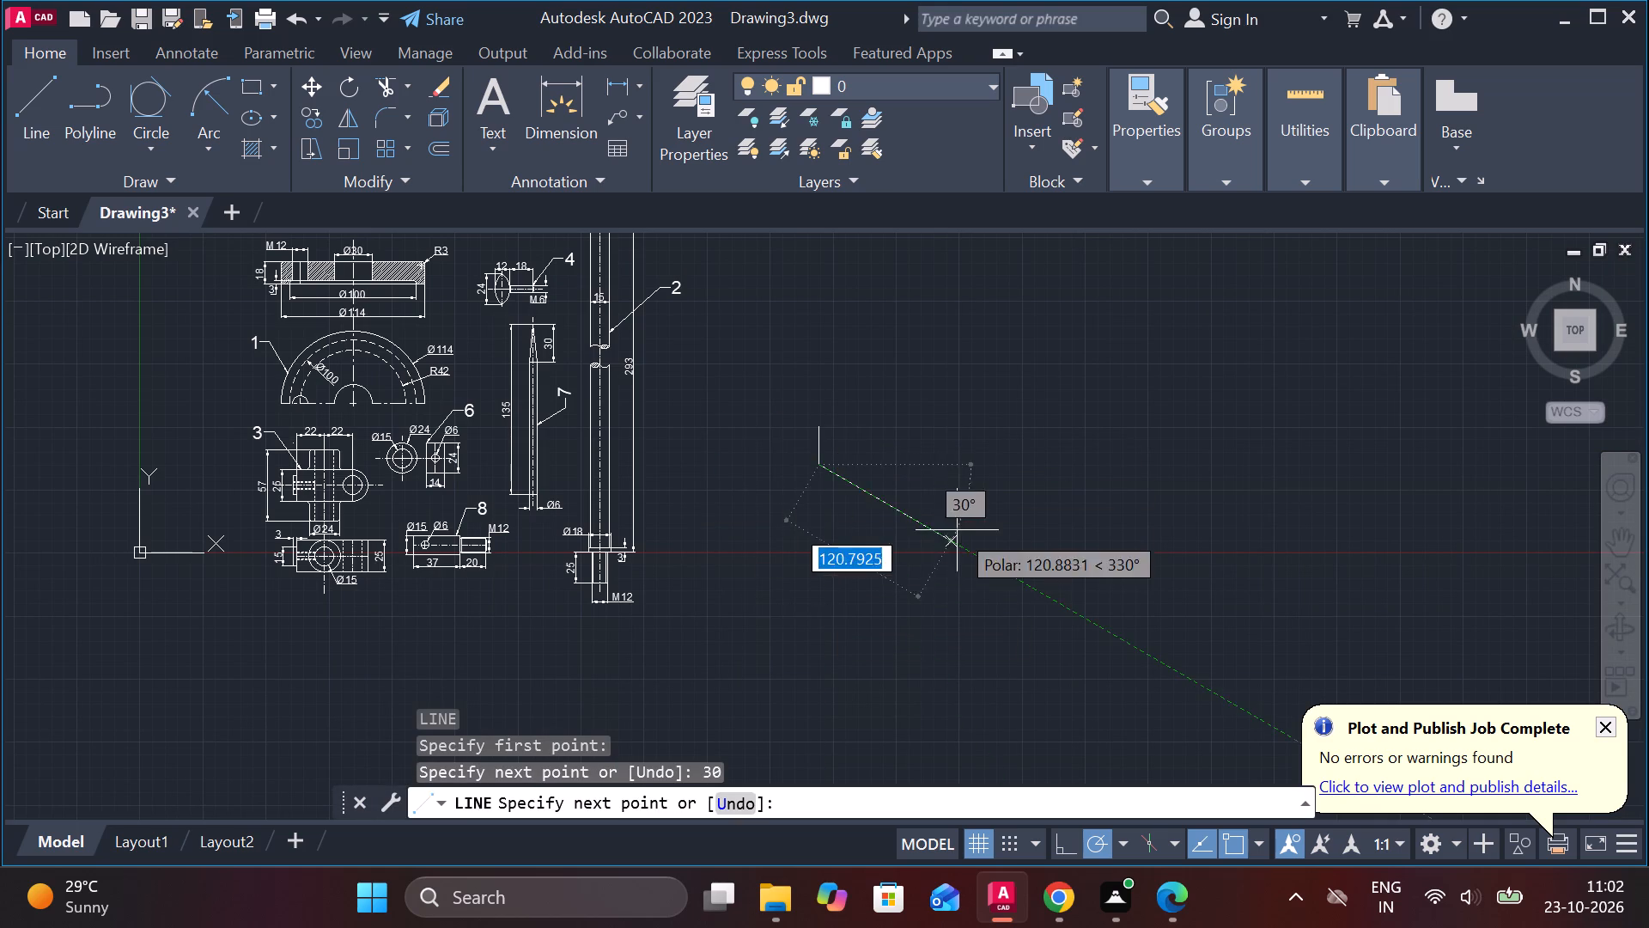
pyautogui.scroll(4, 779, 508)
pyautogui.moveTo(783, 489); pyautogui.dragTo(617, 753, button='middle')
pyautogui.moveTo(914, 504); pyautogui.dragTo(846, 589, button='middle')
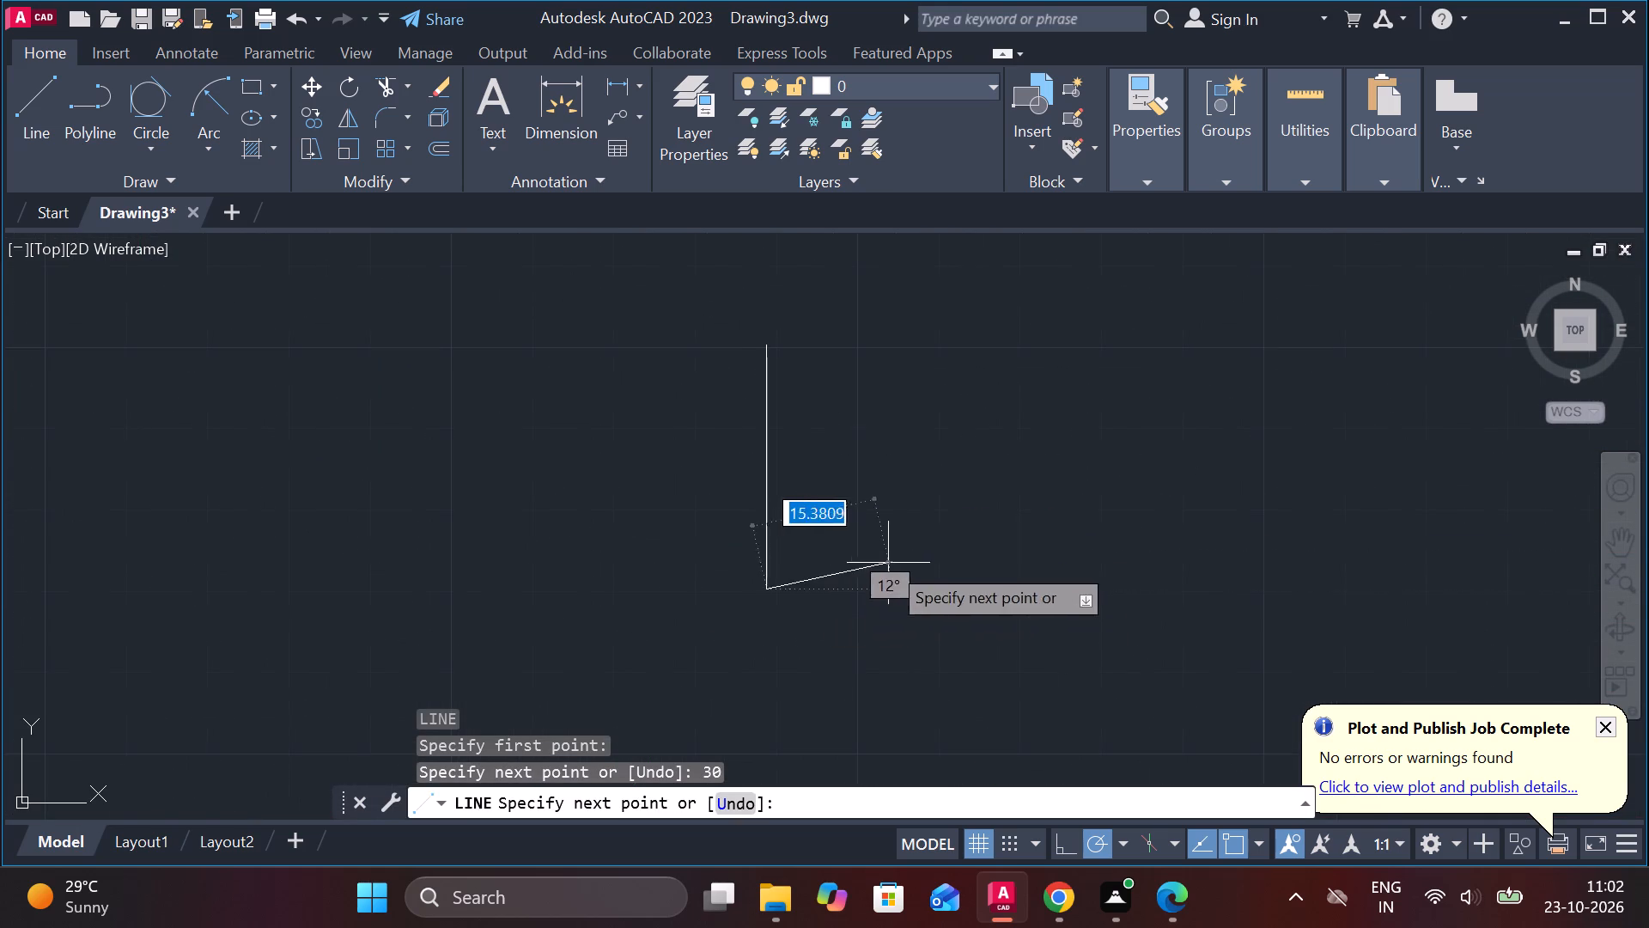
pyautogui.press('8')
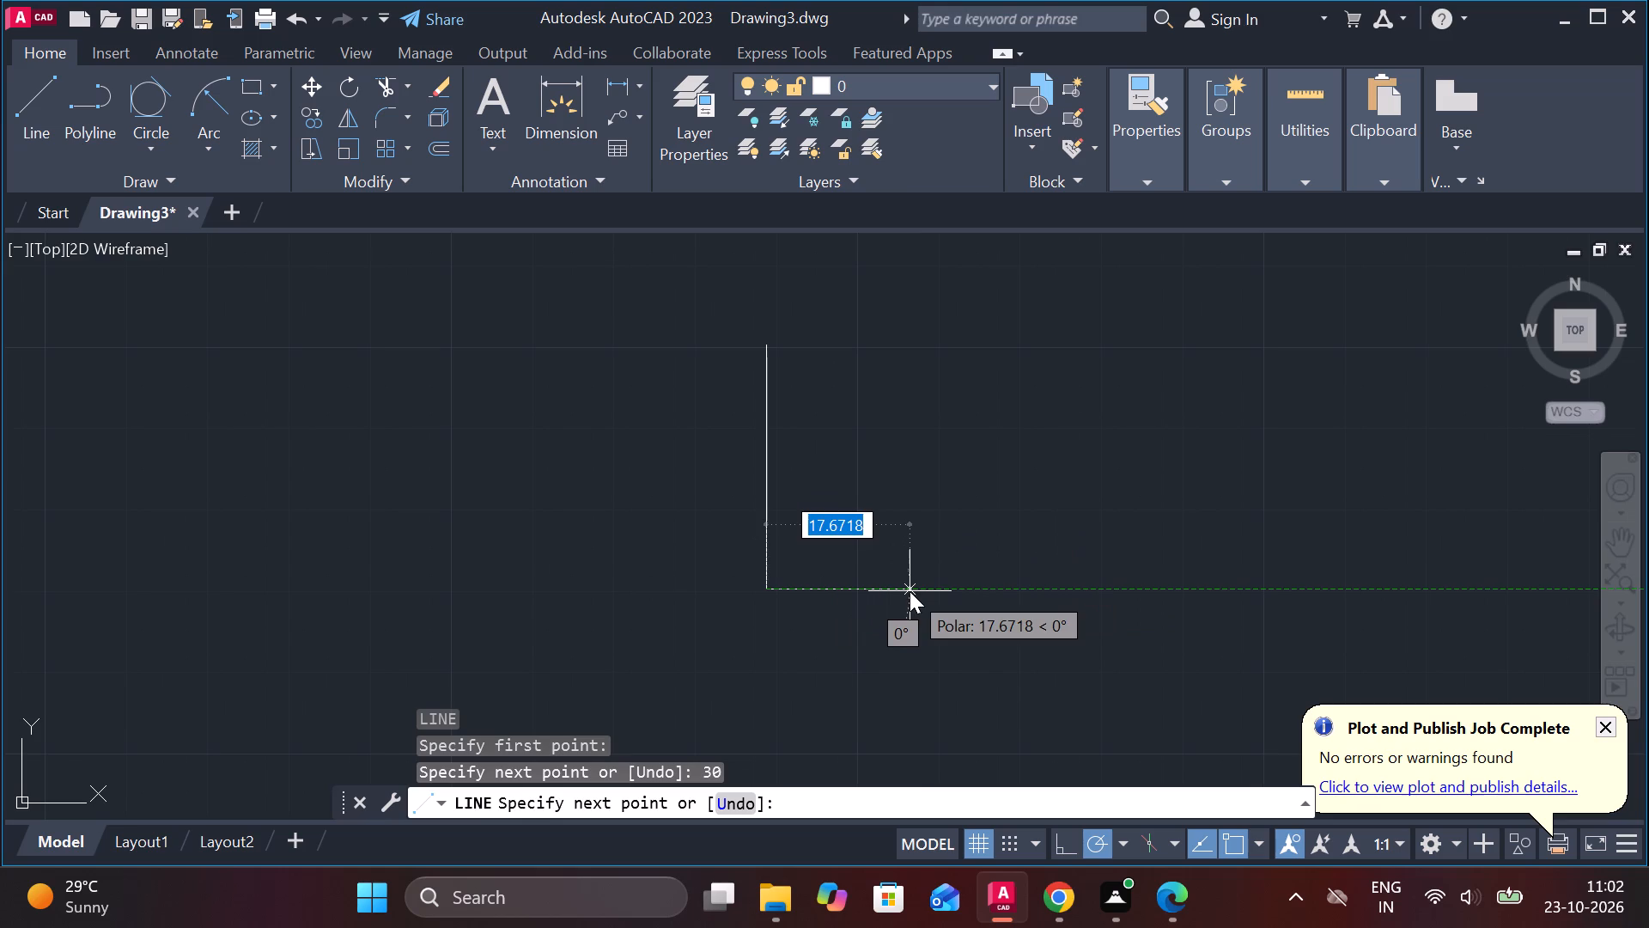
pyautogui.press('Return')
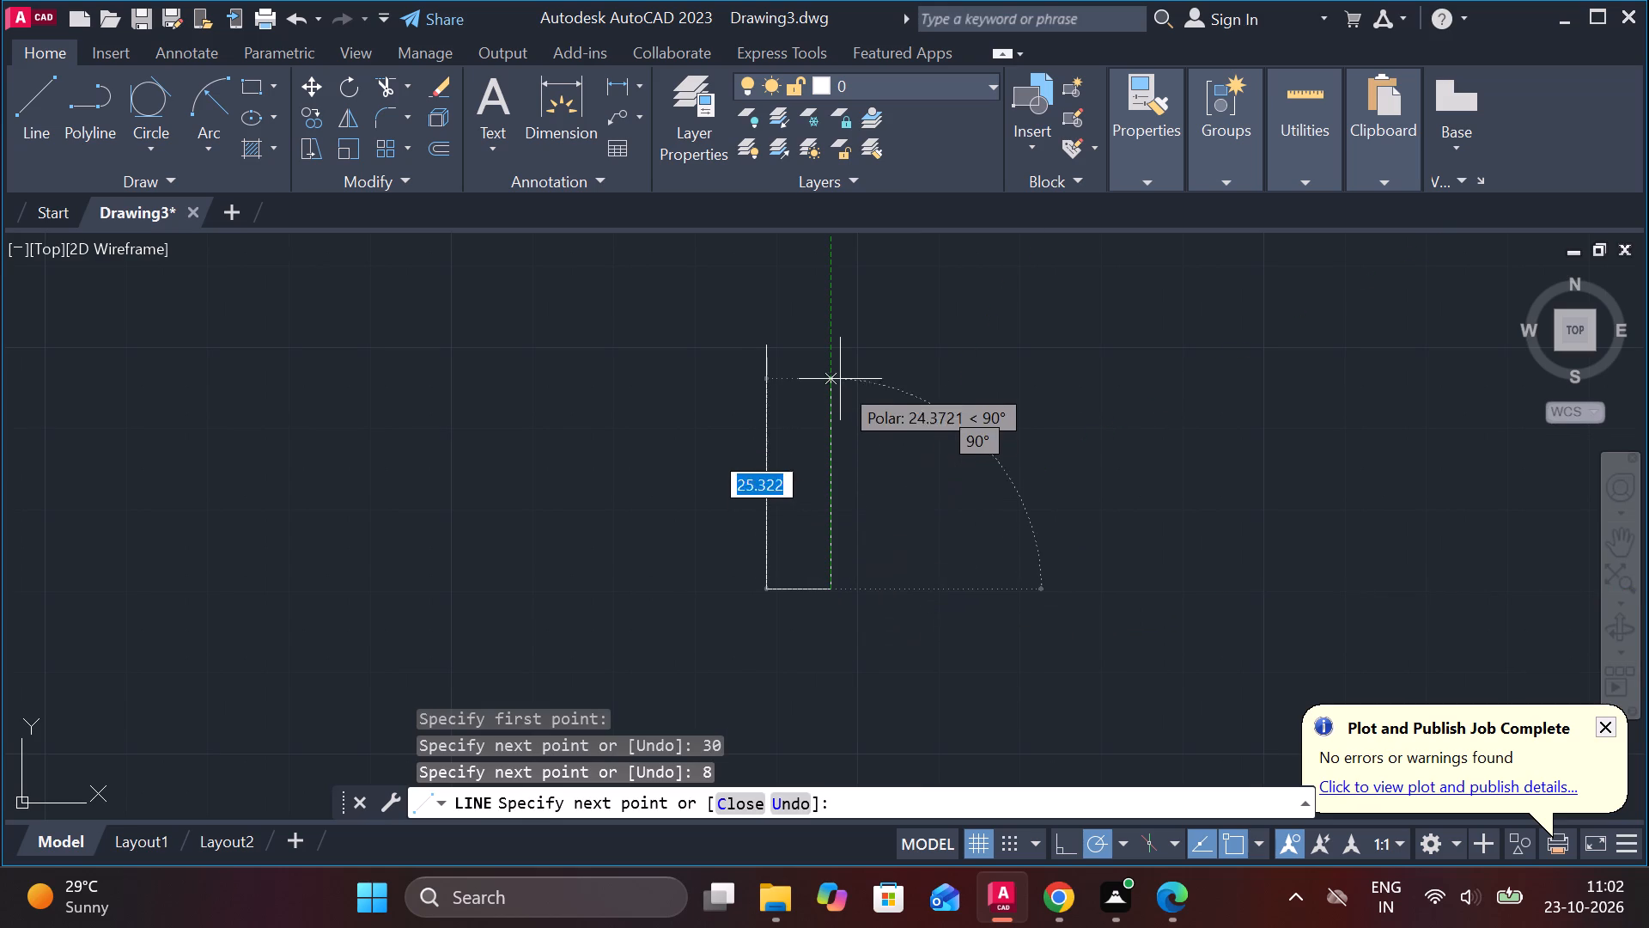
pyautogui.write('30')
pyautogui.press('Return')
pyautogui.click(751, 347)
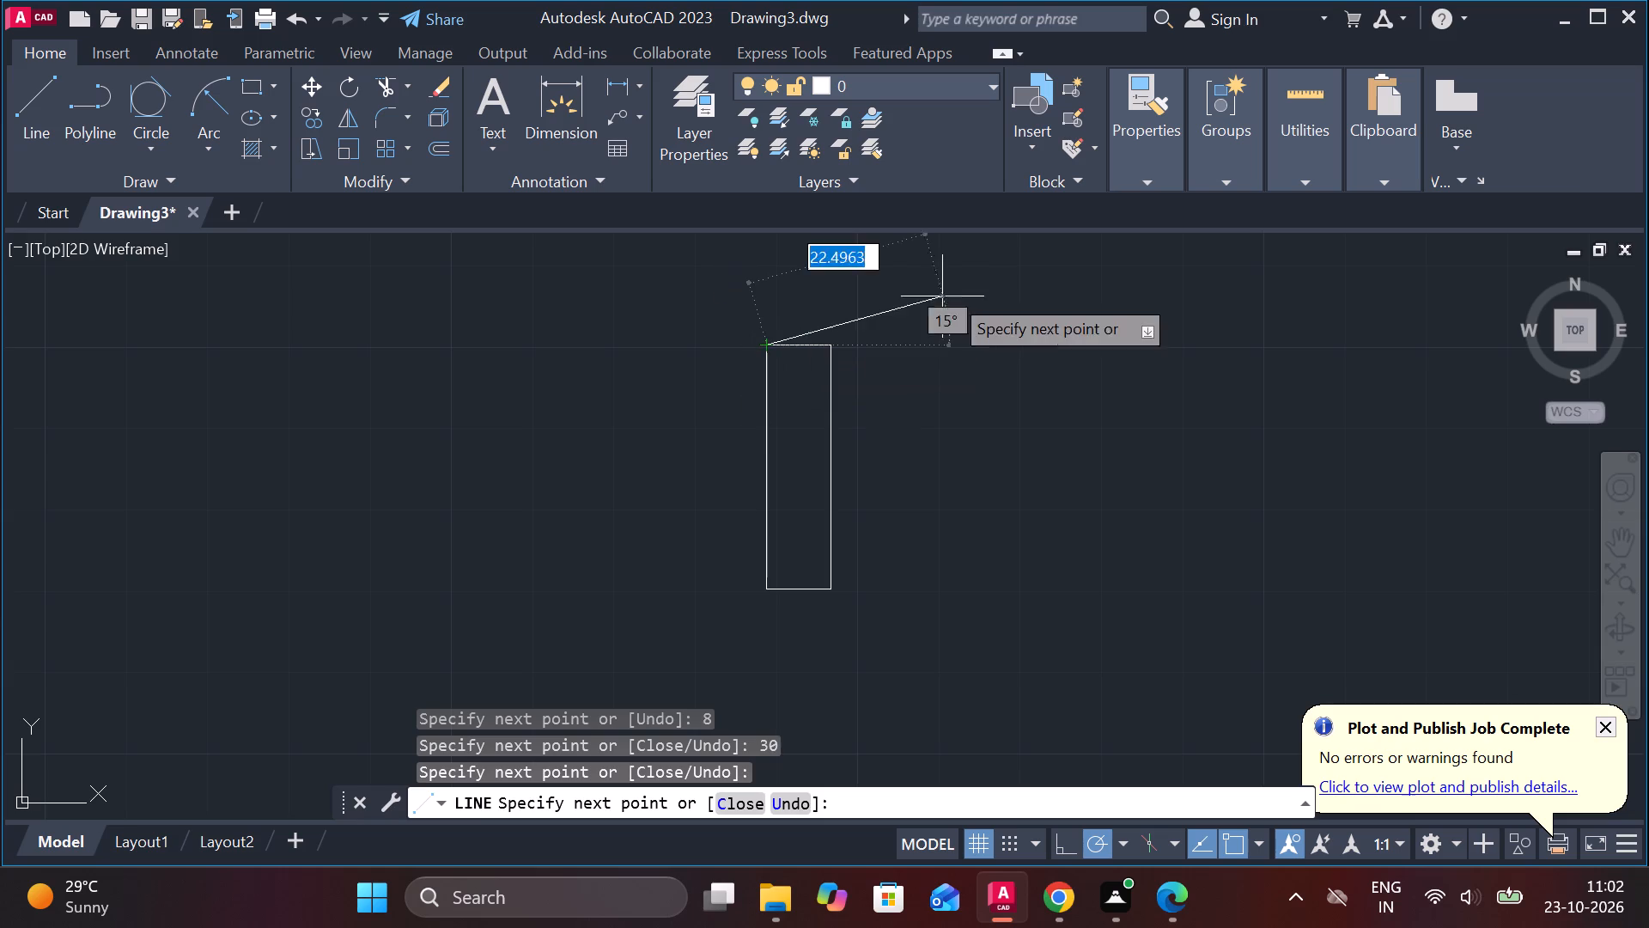
pyautogui.press('Escape')
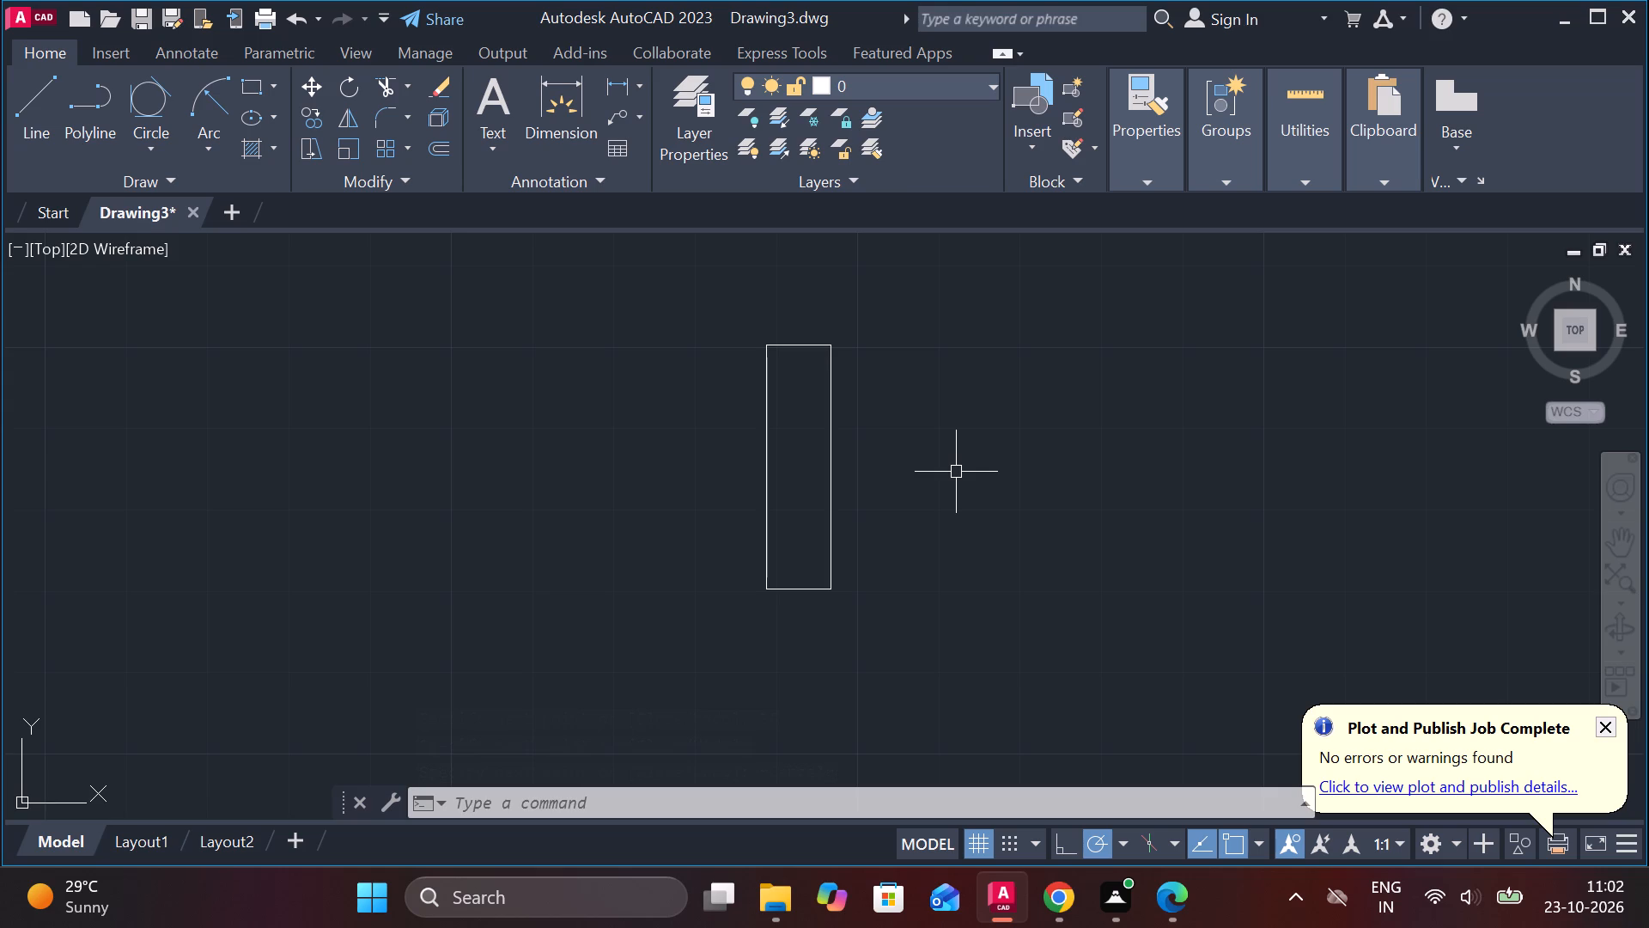
# Draw a 10-wide, full-height section of lines adjoining the rectangle's right side, starting from its upper-right corner.
pyautogui.press('l')
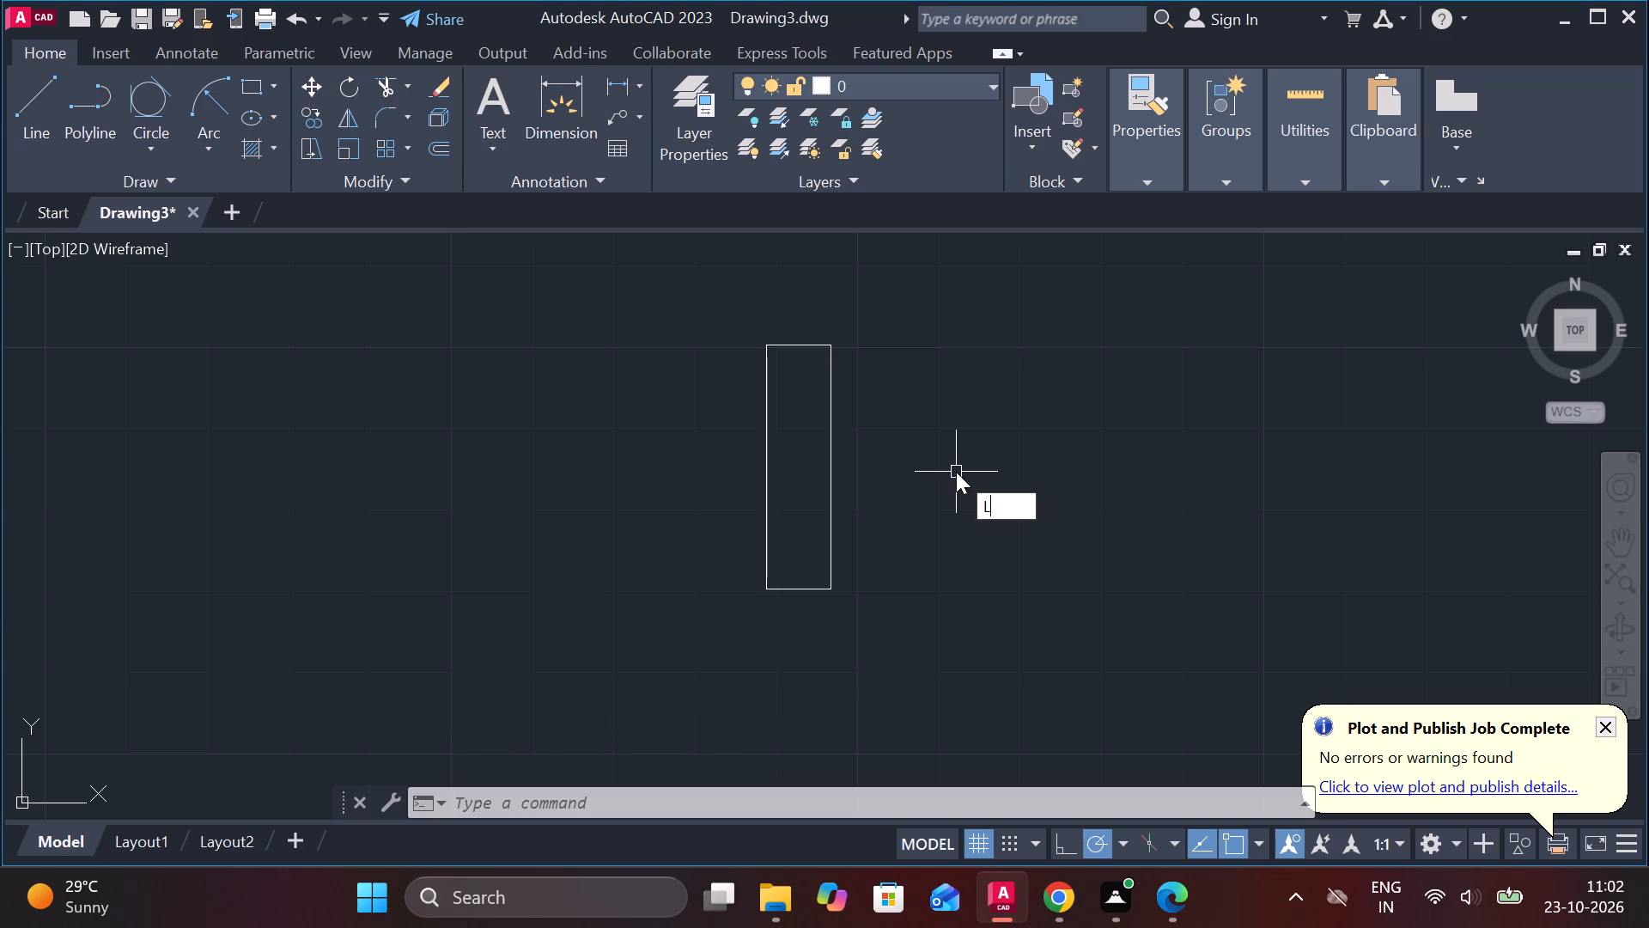
pyautogui.press('Return')
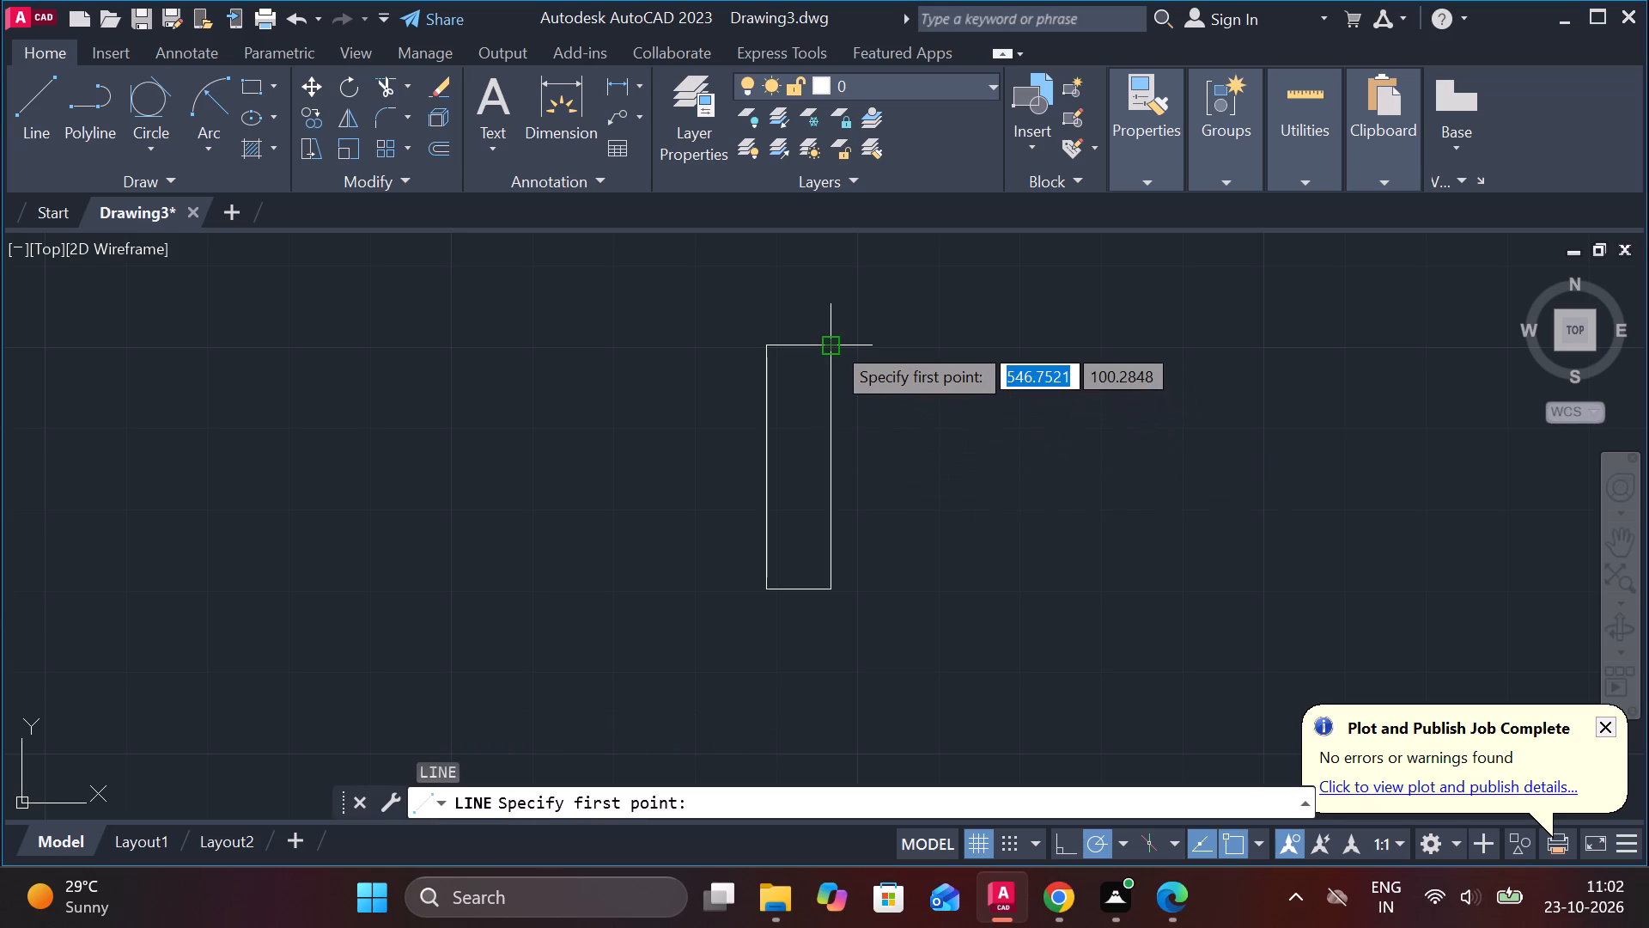
pyautogui.click(832, 342)
pyautogui.write('10')
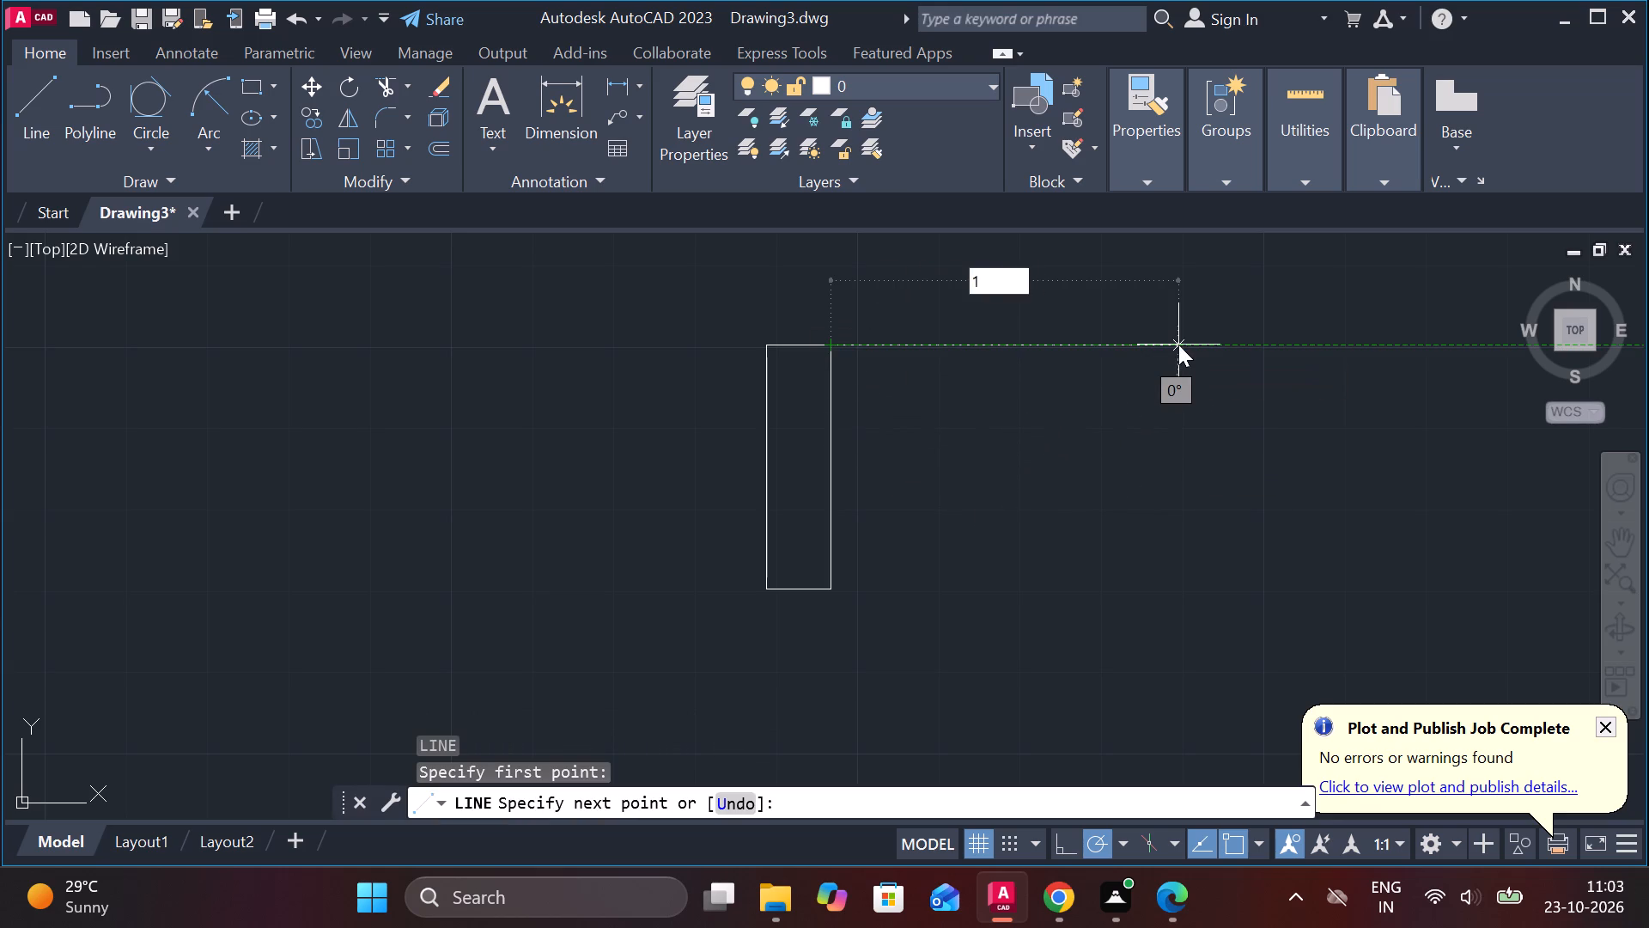
pyautogui.press('Return')
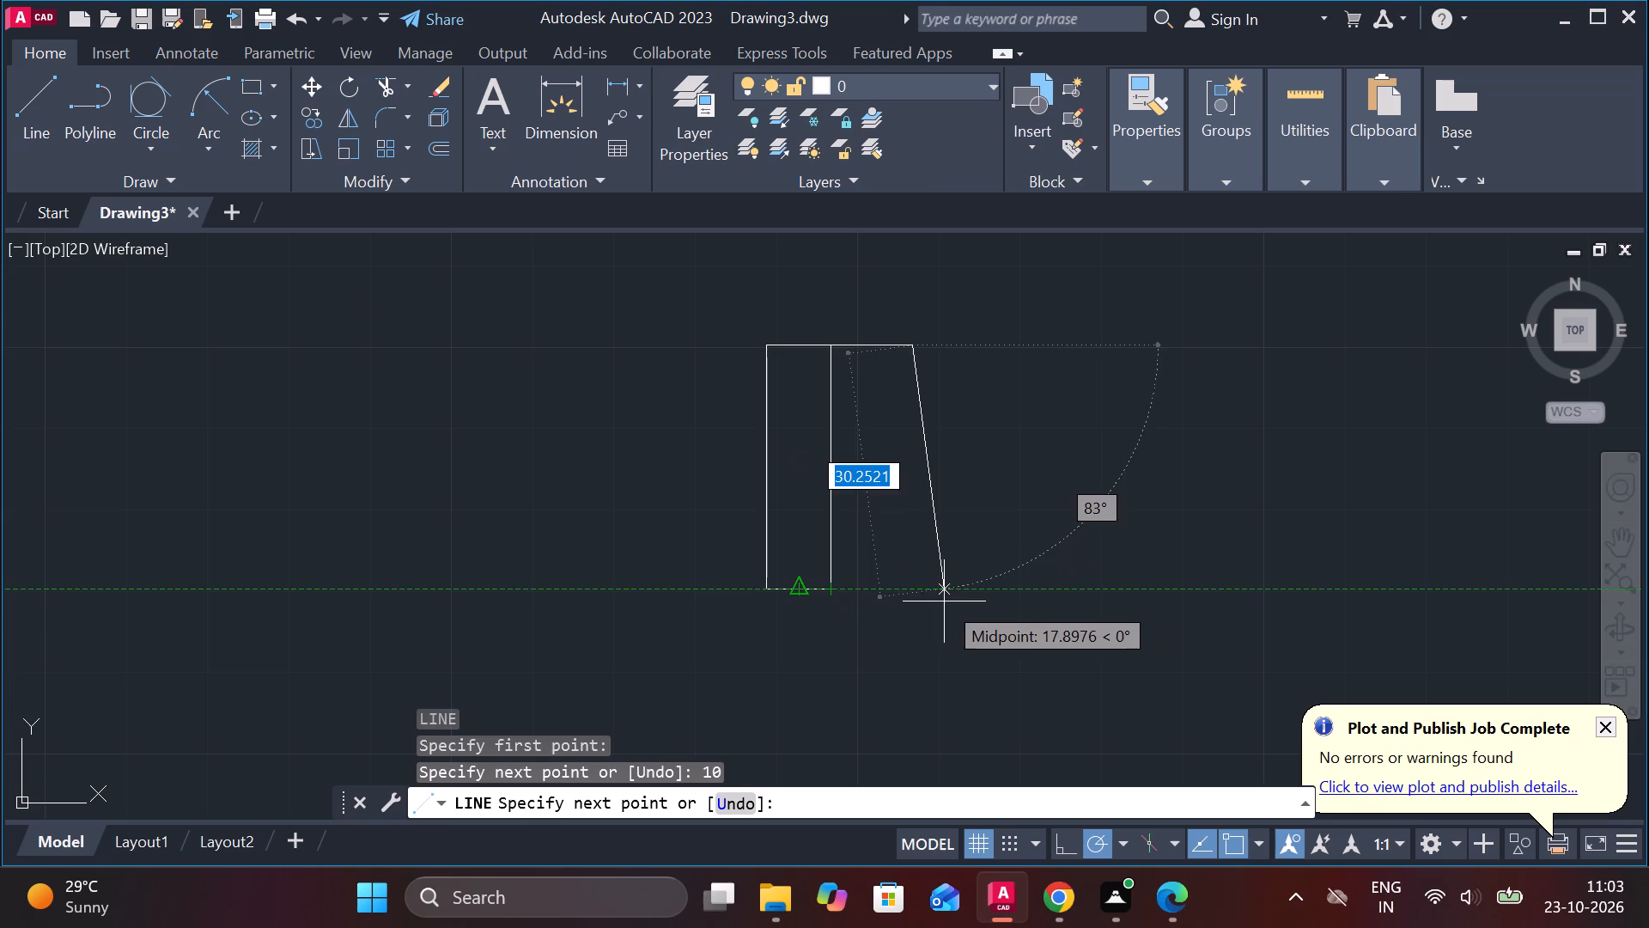
pyautogui.click(908, 596)
pyautogui.click(827, 593)
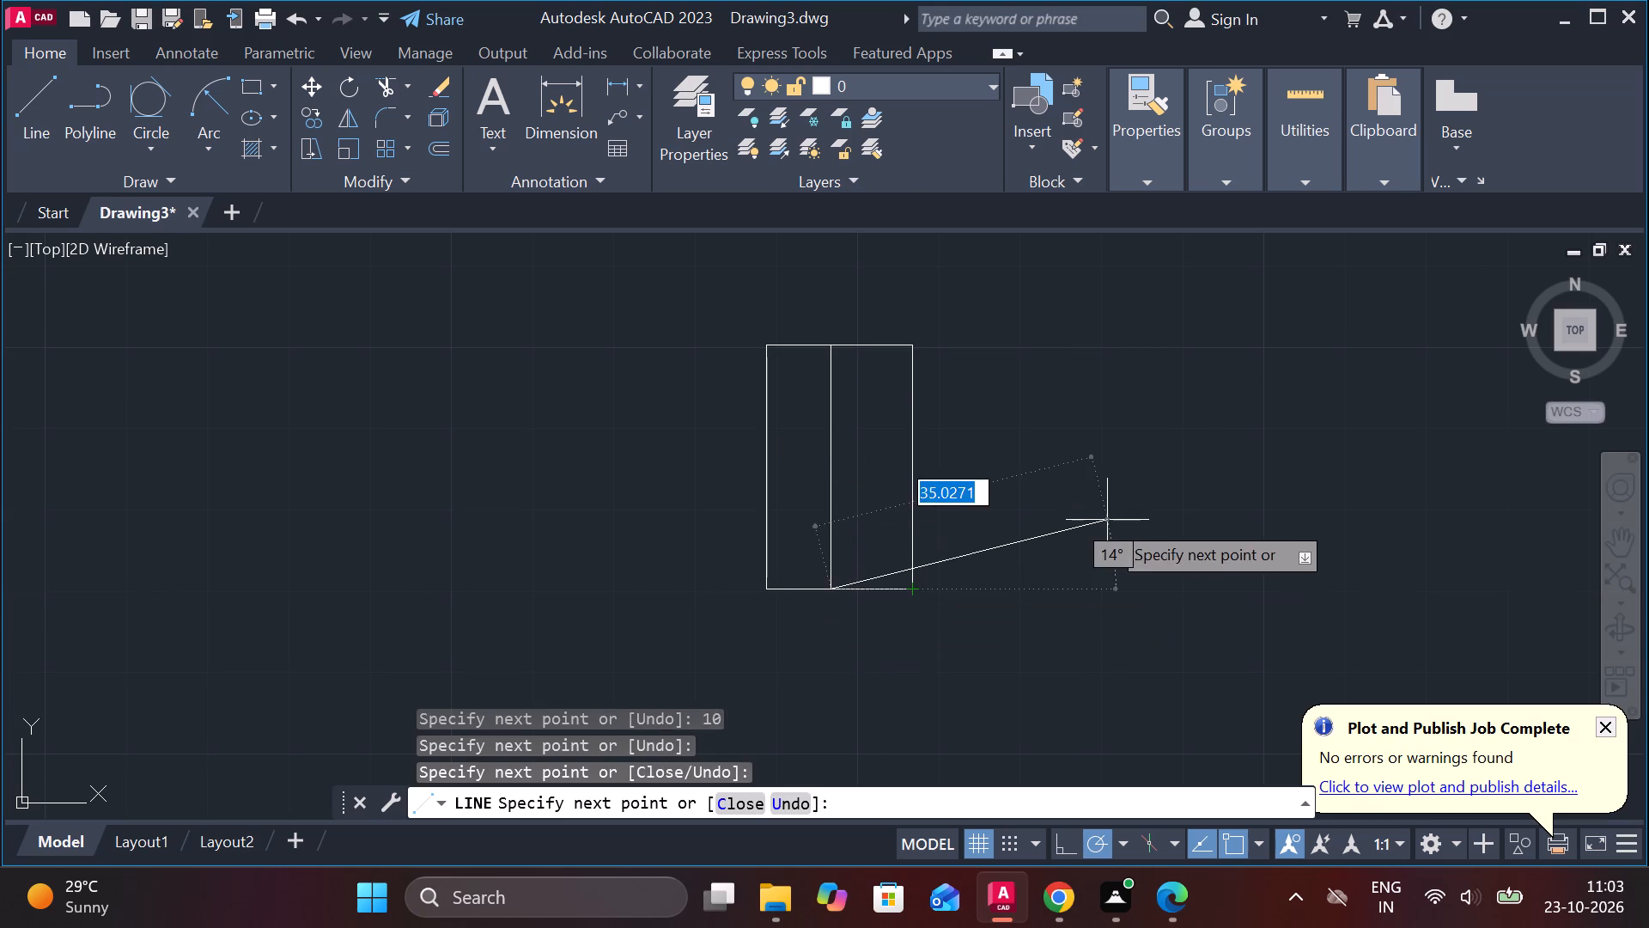
pyautogui.press('Escape')
# Draw a horizontal line between the midpoints of the two outer vertical edges, across both sections.
pyautogui.press('l')
pyautogui.press('Return')
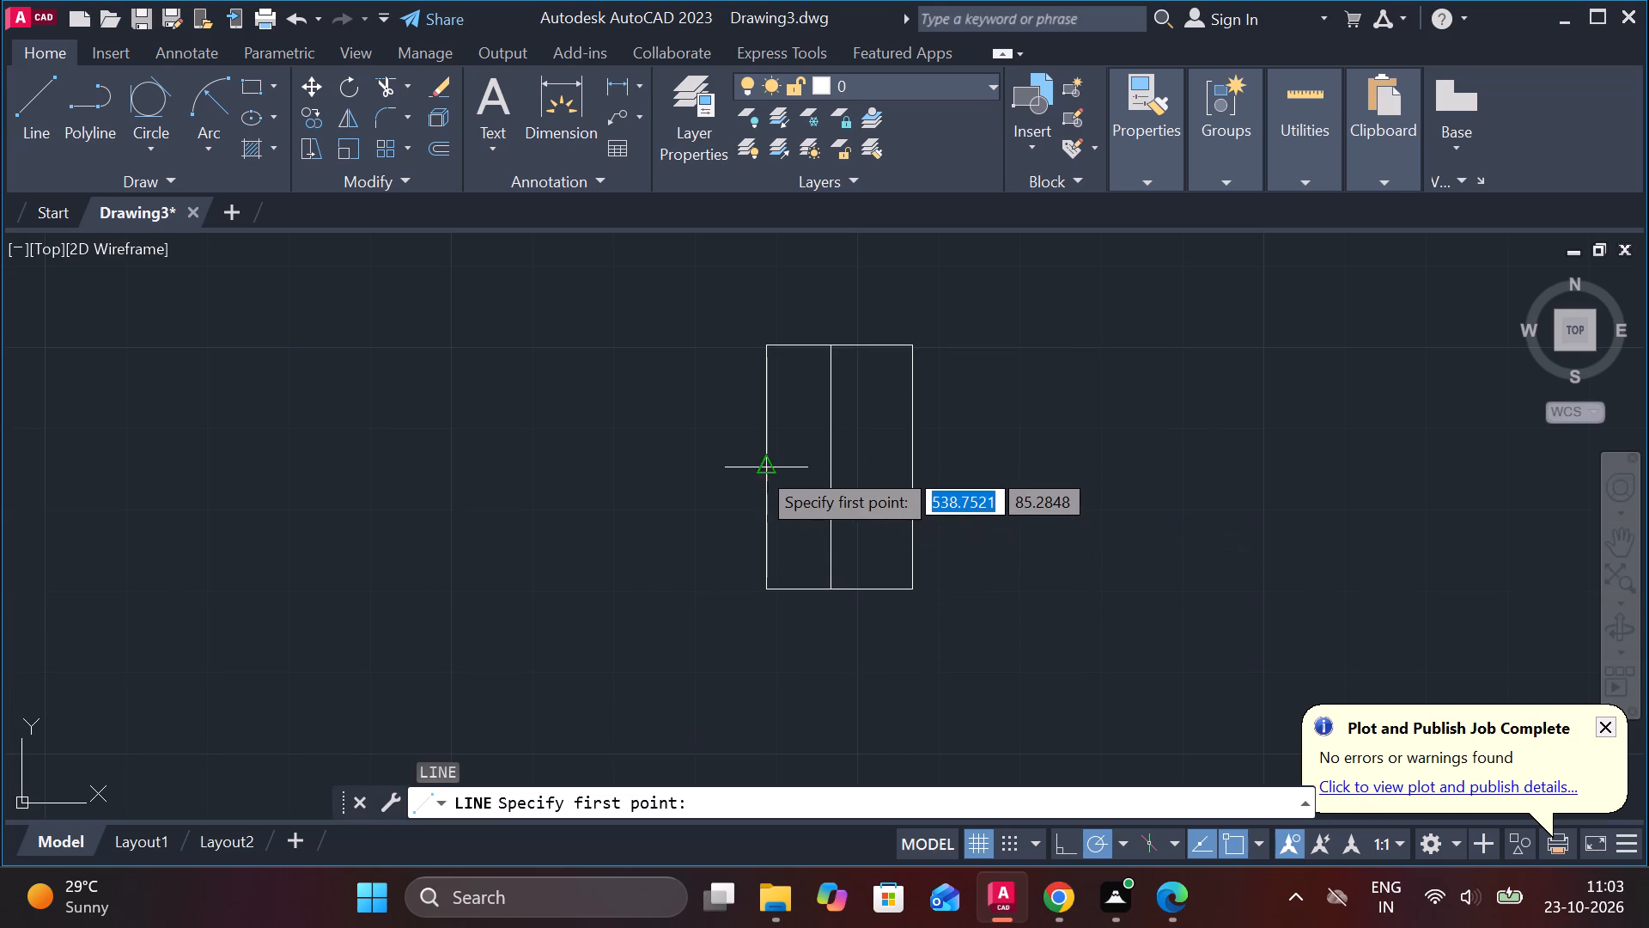
pyautogui.click(758, 467)
pyautogui.click(917, 468)
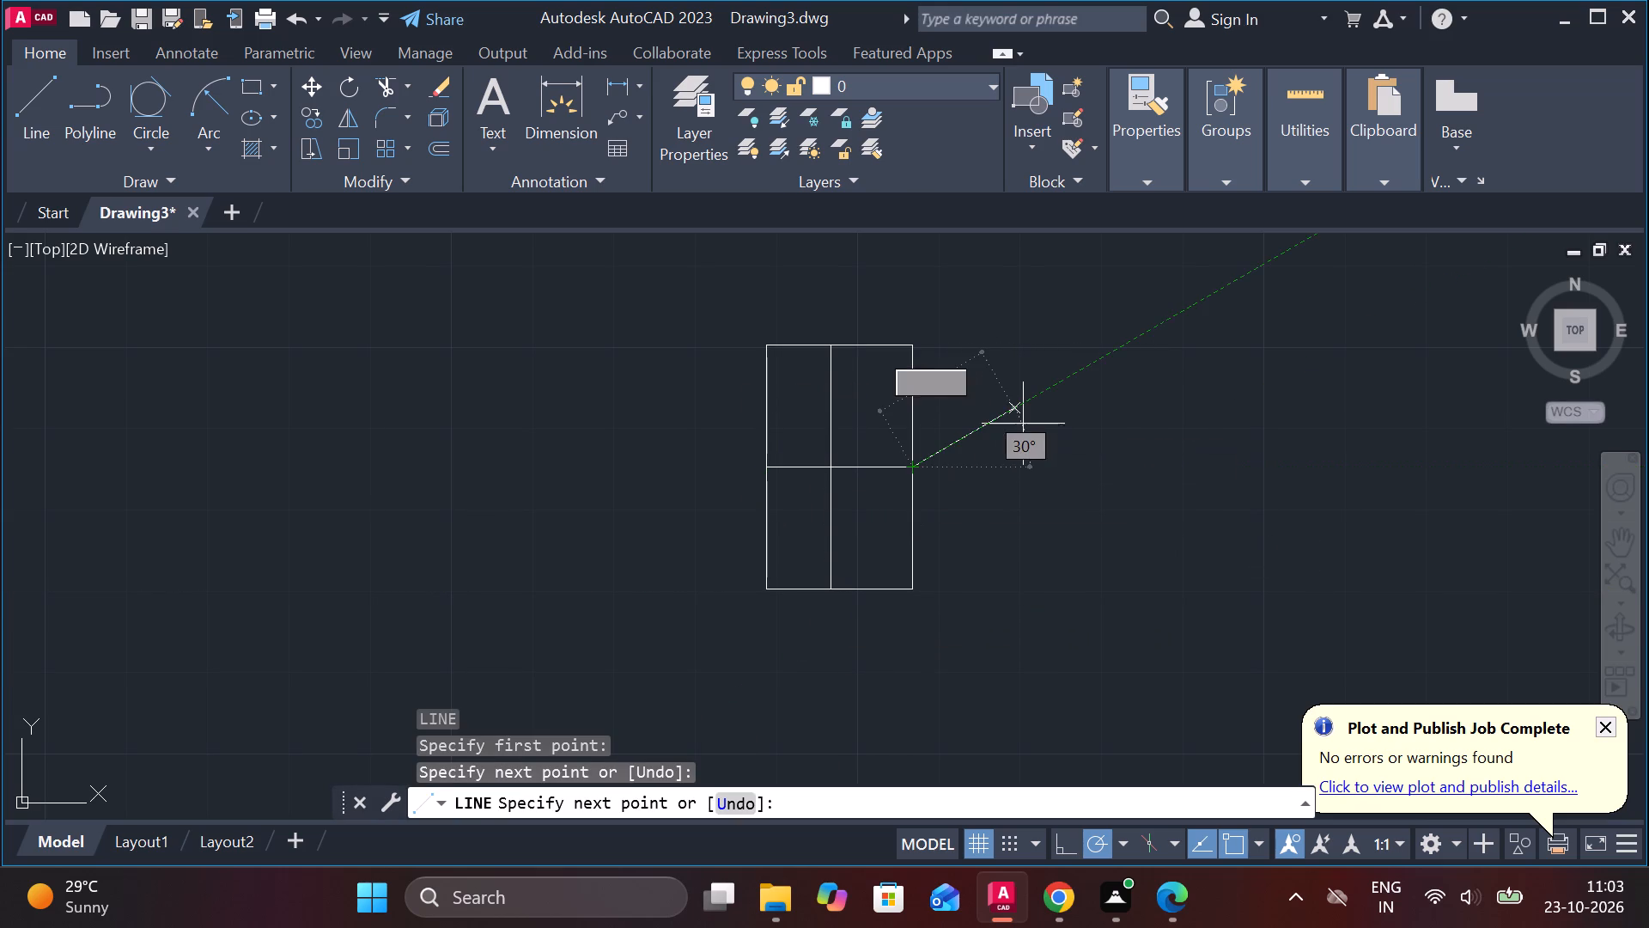
pyautogui.press('Escape')
# Draw a recess of lines 4 deep and 24 high on the right edge, starting 12 above that edge's midpoint.
pyautogui.scroll(1, 944, 426)
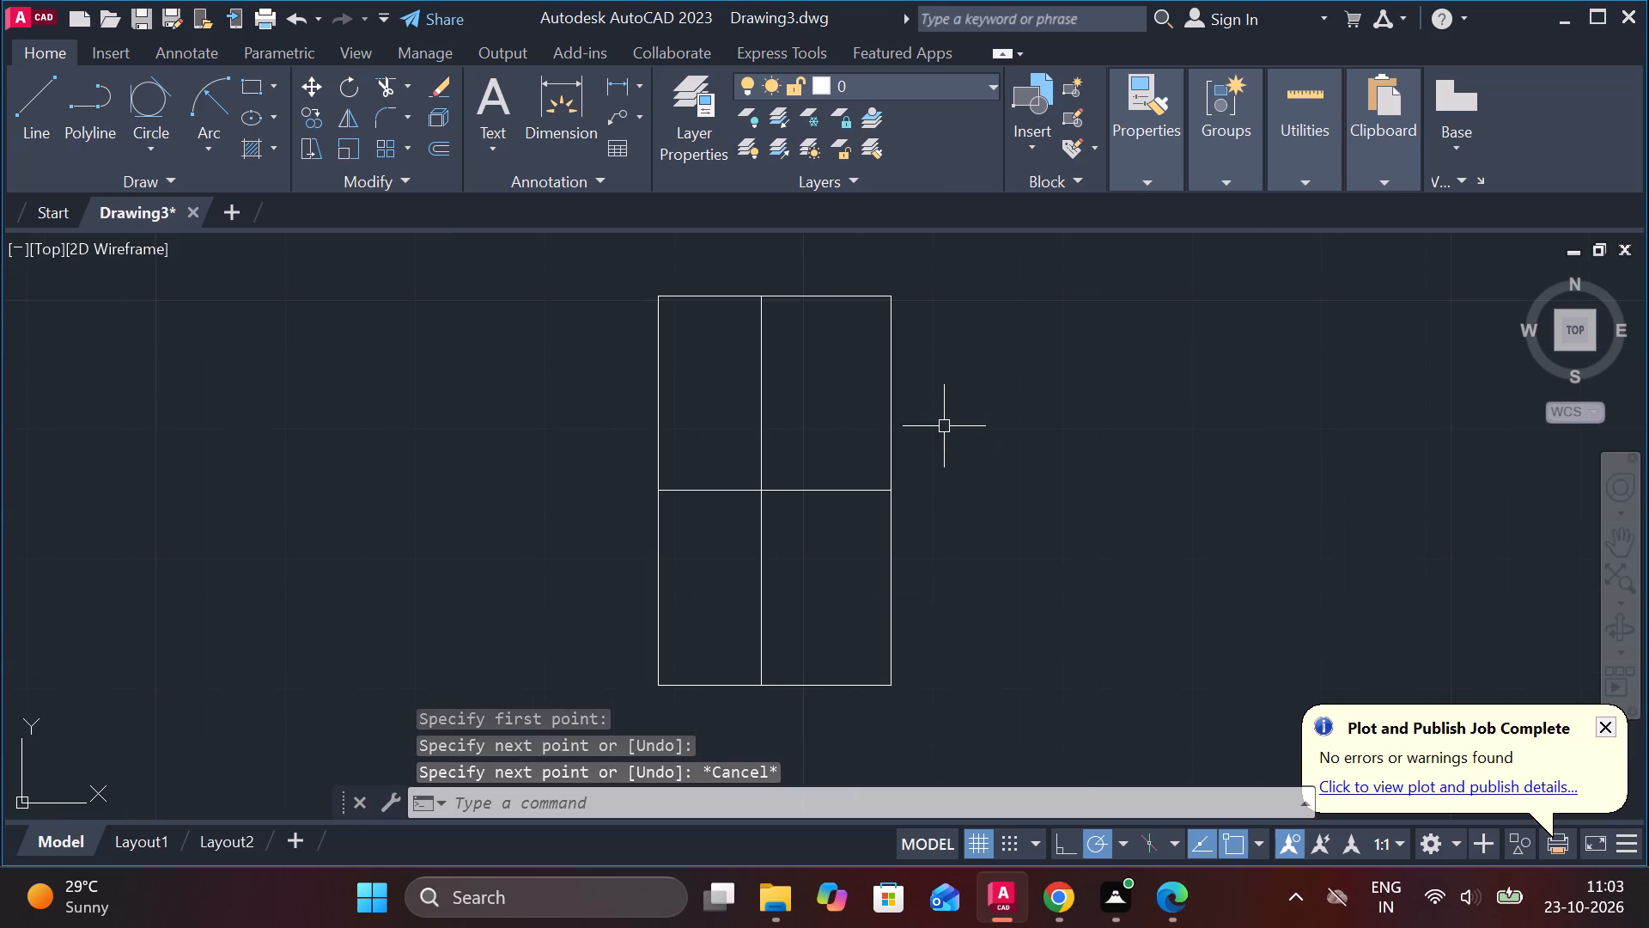
pyautogui.press('l')
pyautogui.press('Return')
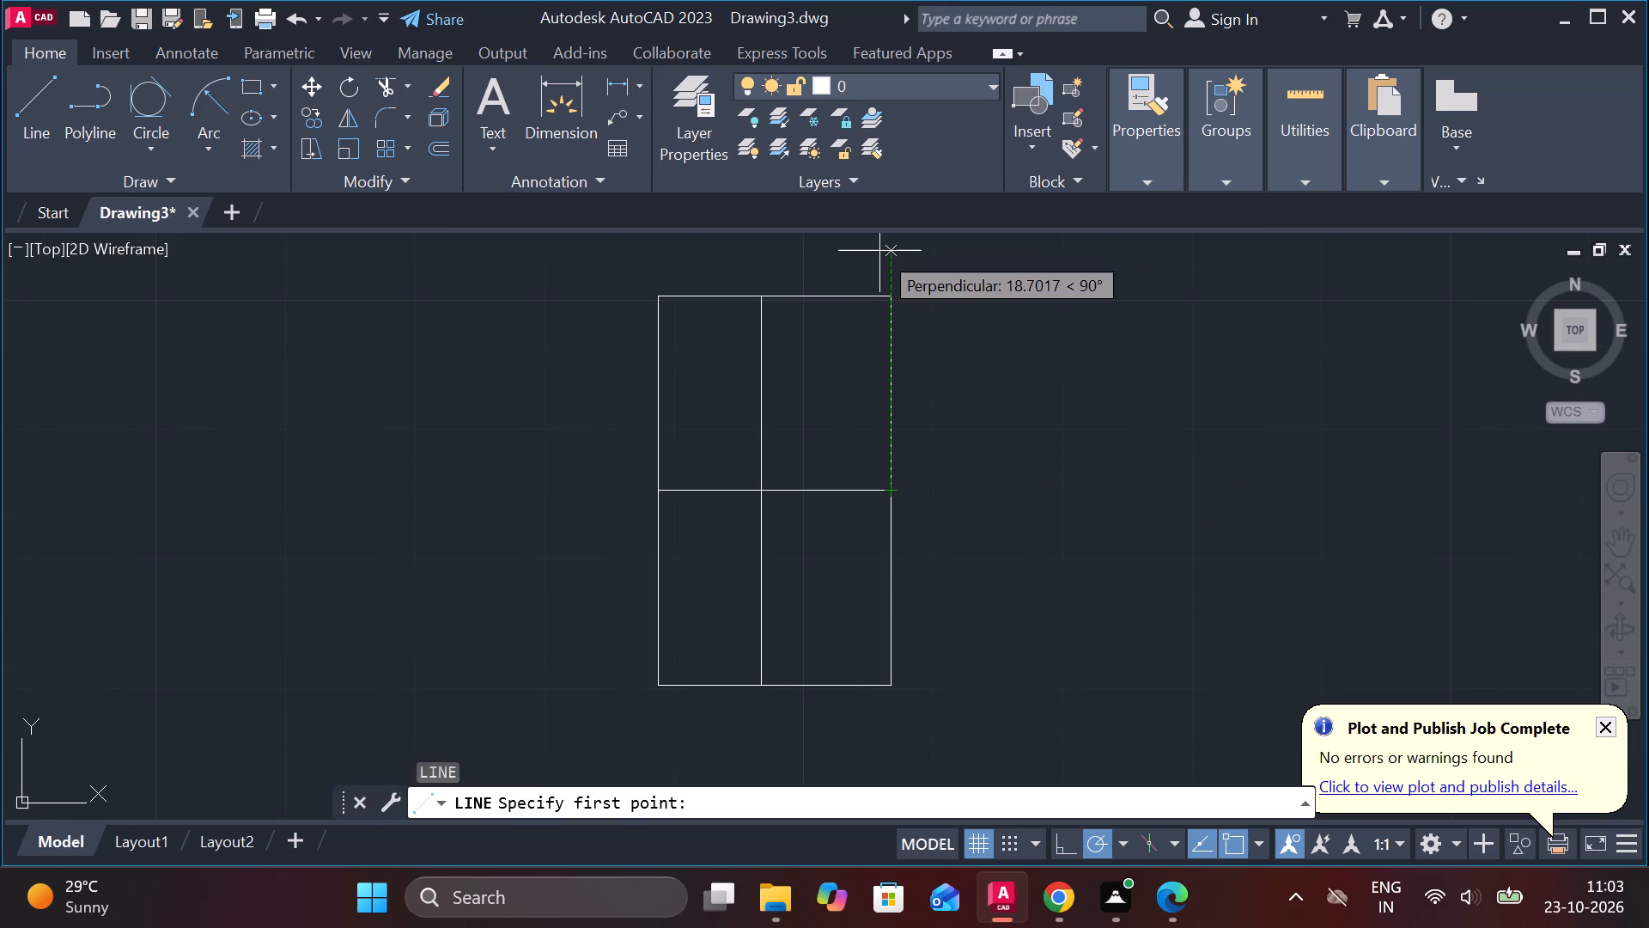
pyautogui.write('12')
pyautogui.press('space')
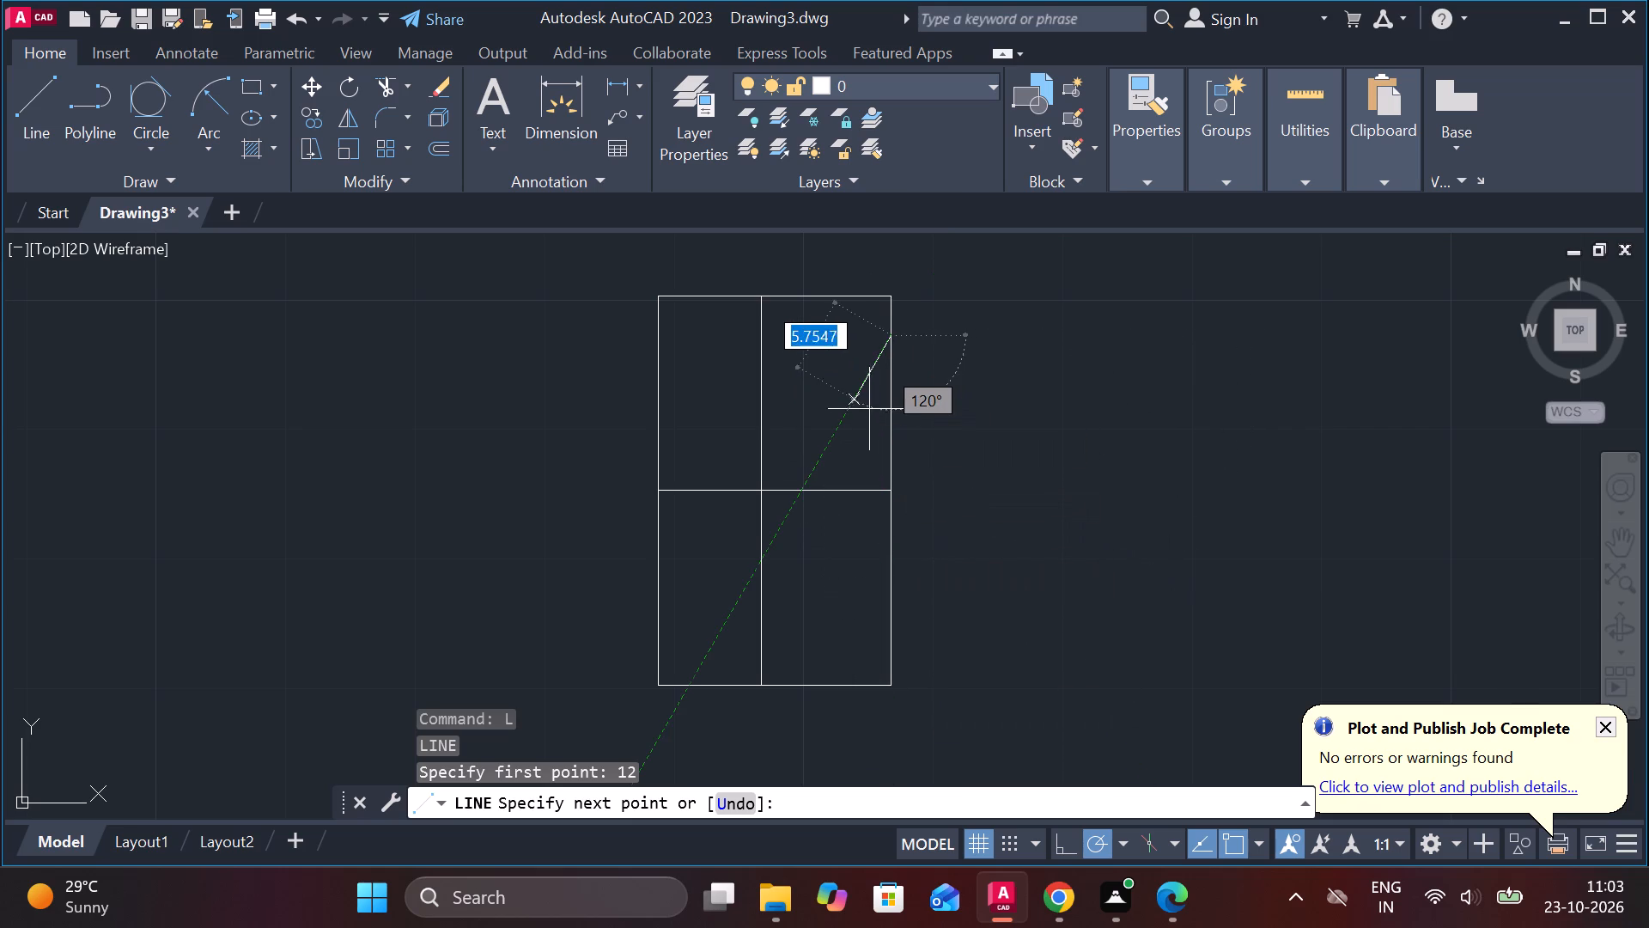
pyautogui.scroll(1, 832, 380)
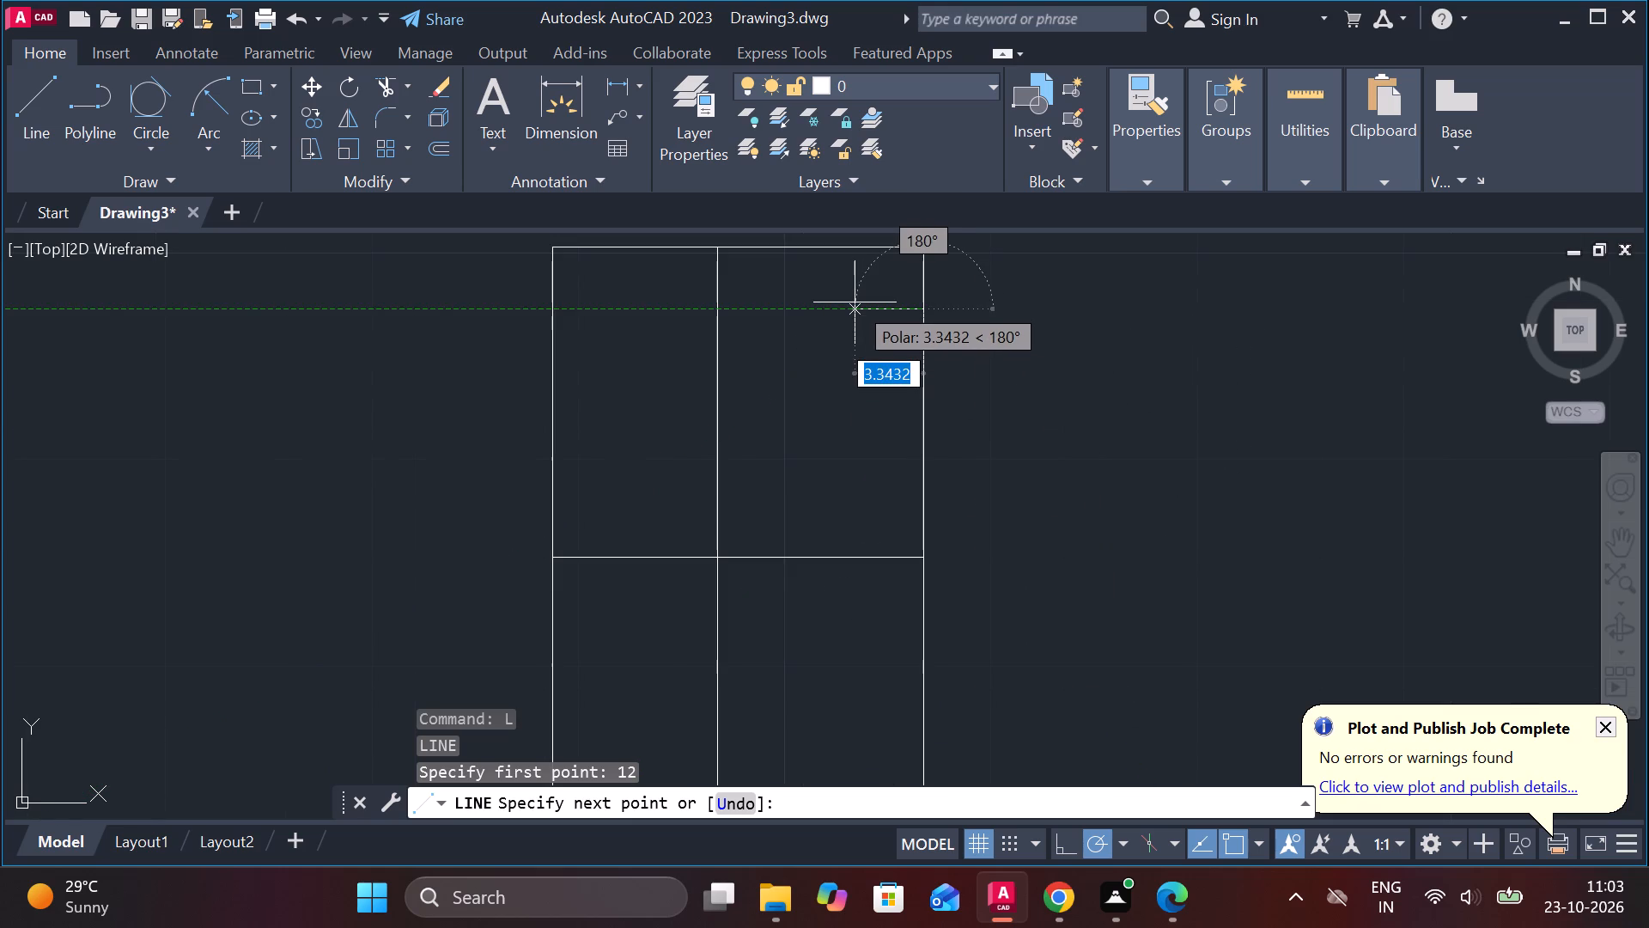
pyautogui.write('4')
pyautogui.press('space')
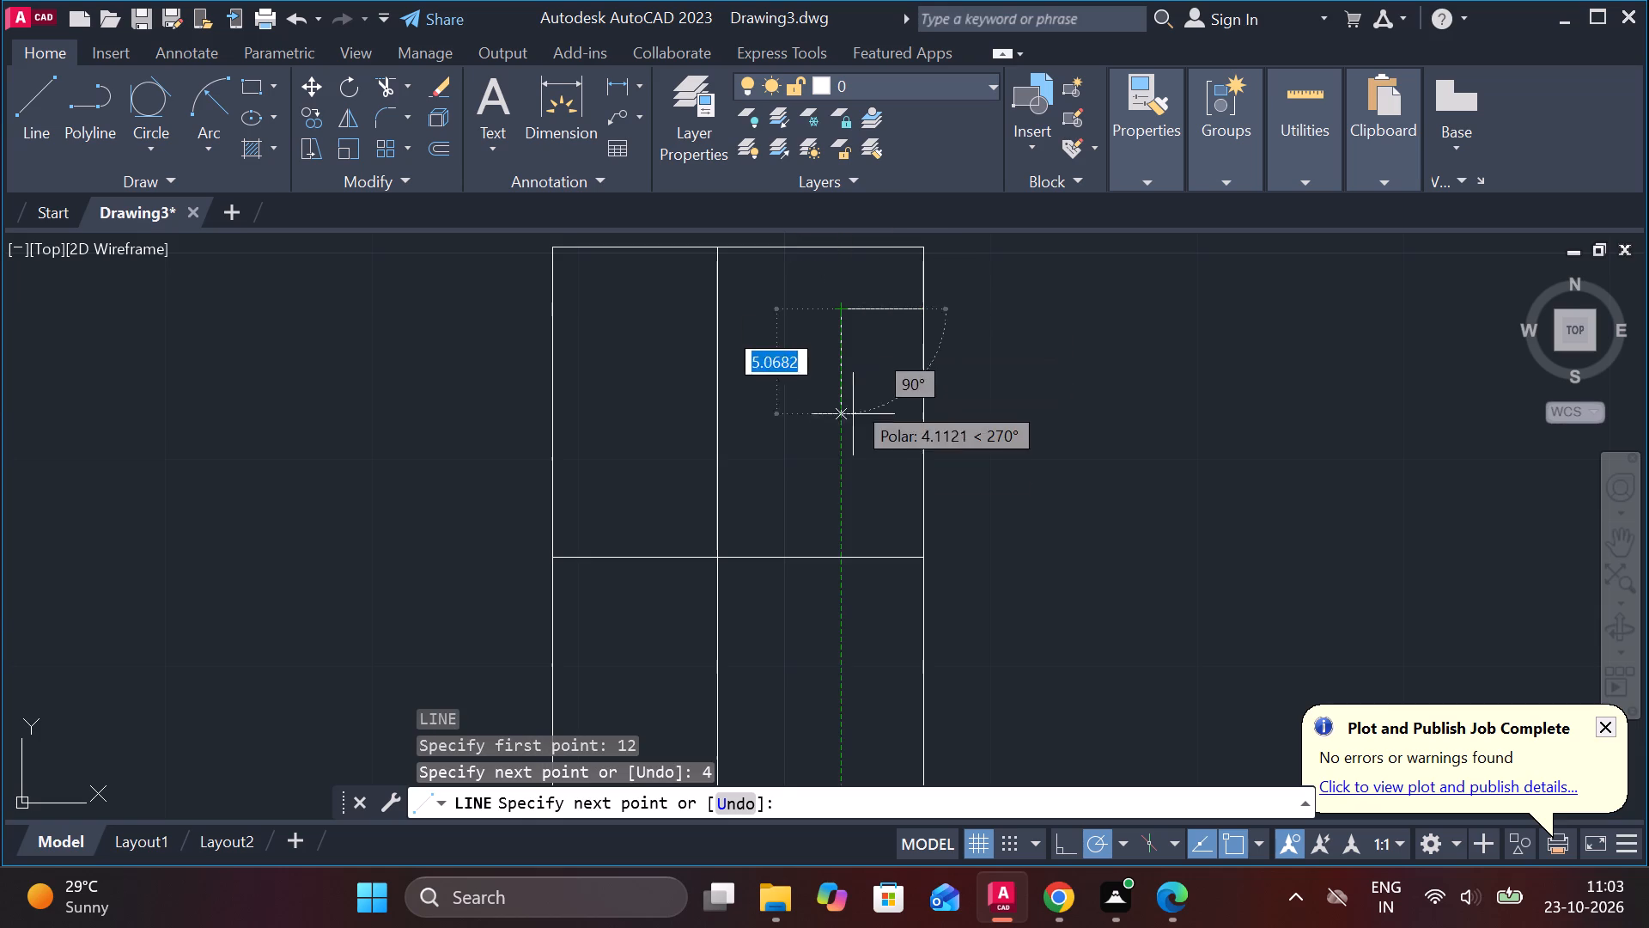
pyautogui.moveTo(856, 467); pyautogui.dragTo(851, 406, button='middle')
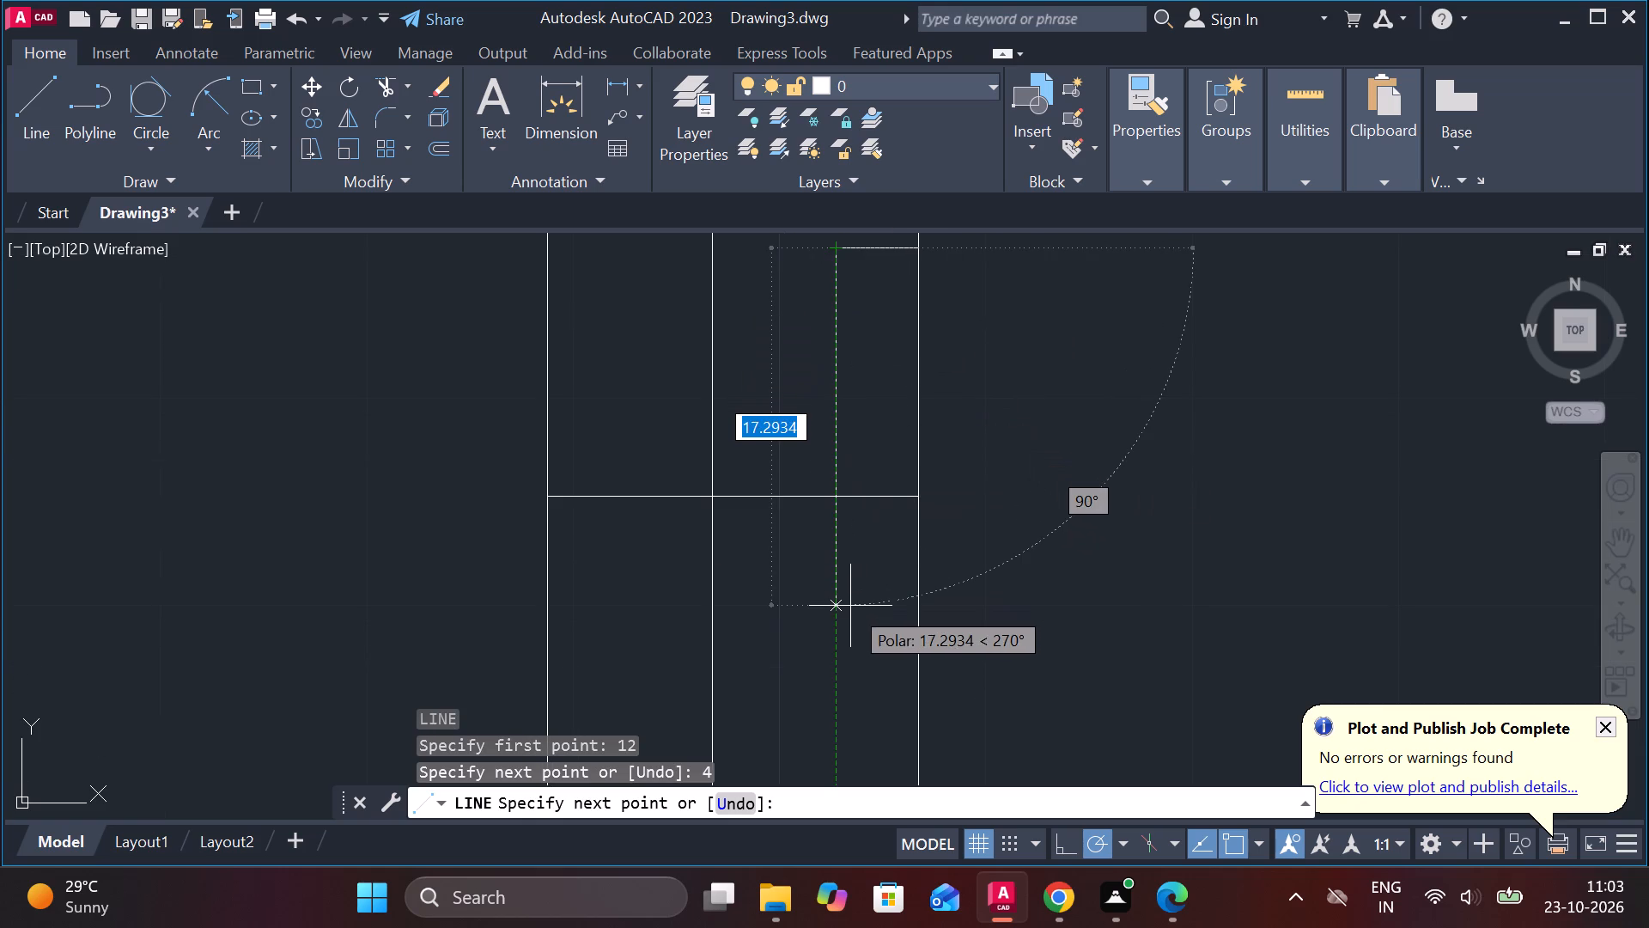
pyautogui.write('24')
pyautogui.press('space')
pyautogui.moveTo(859, 655); pyautogui.dragTo(855, 590, button='middle')
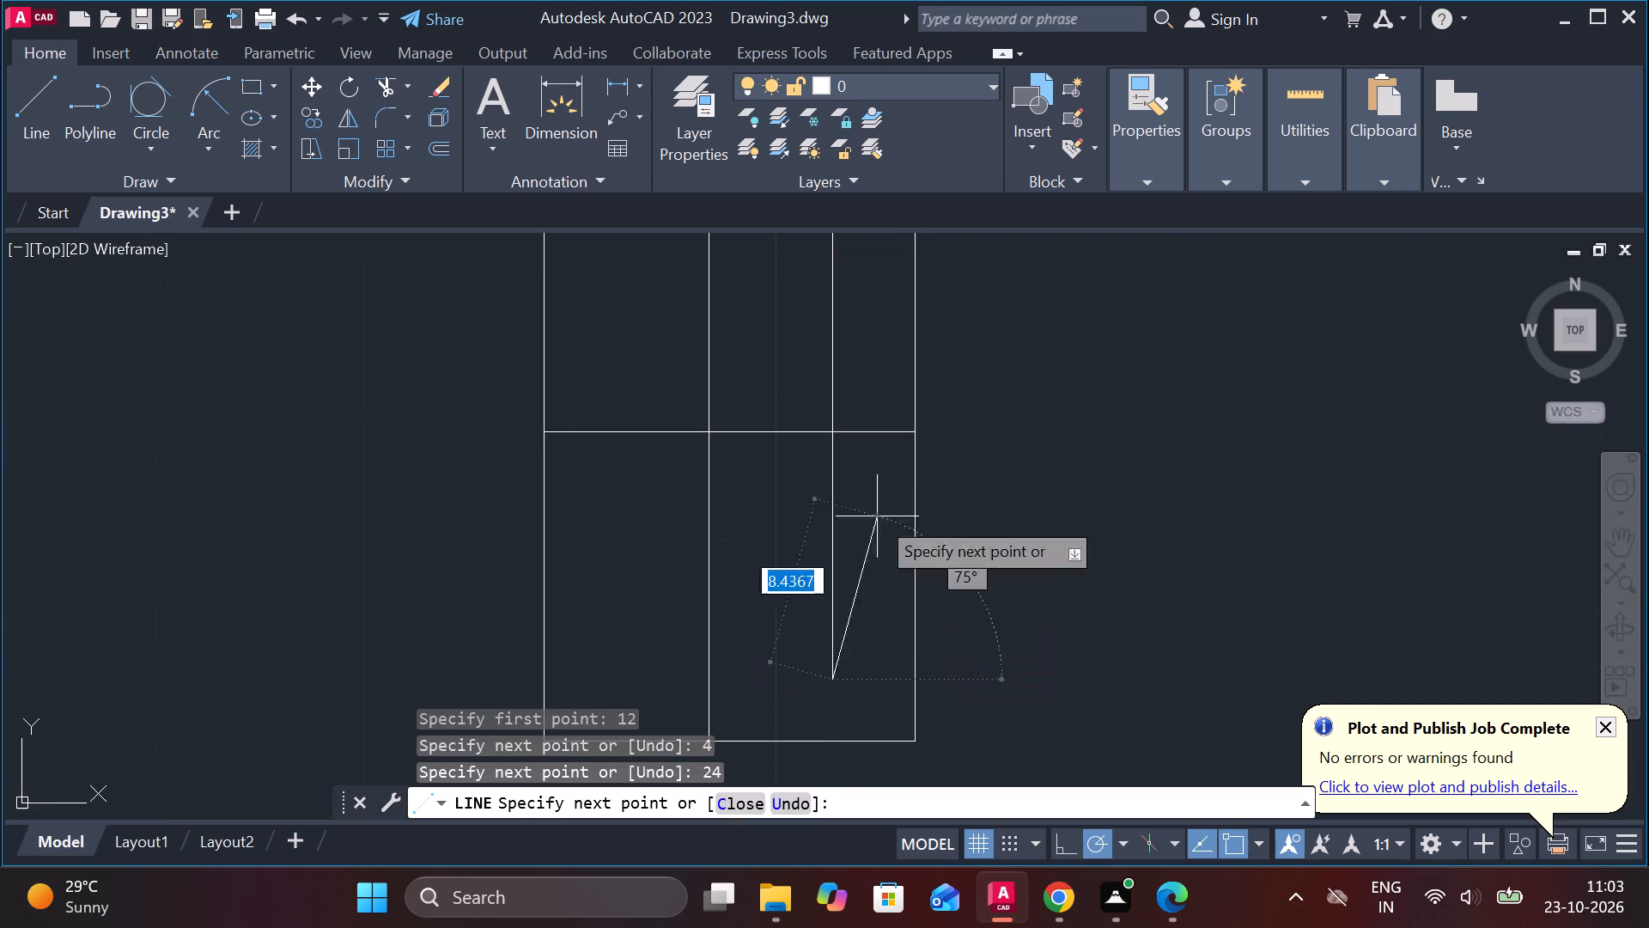
pyautogui.write('4')
pyautogui.press('space')
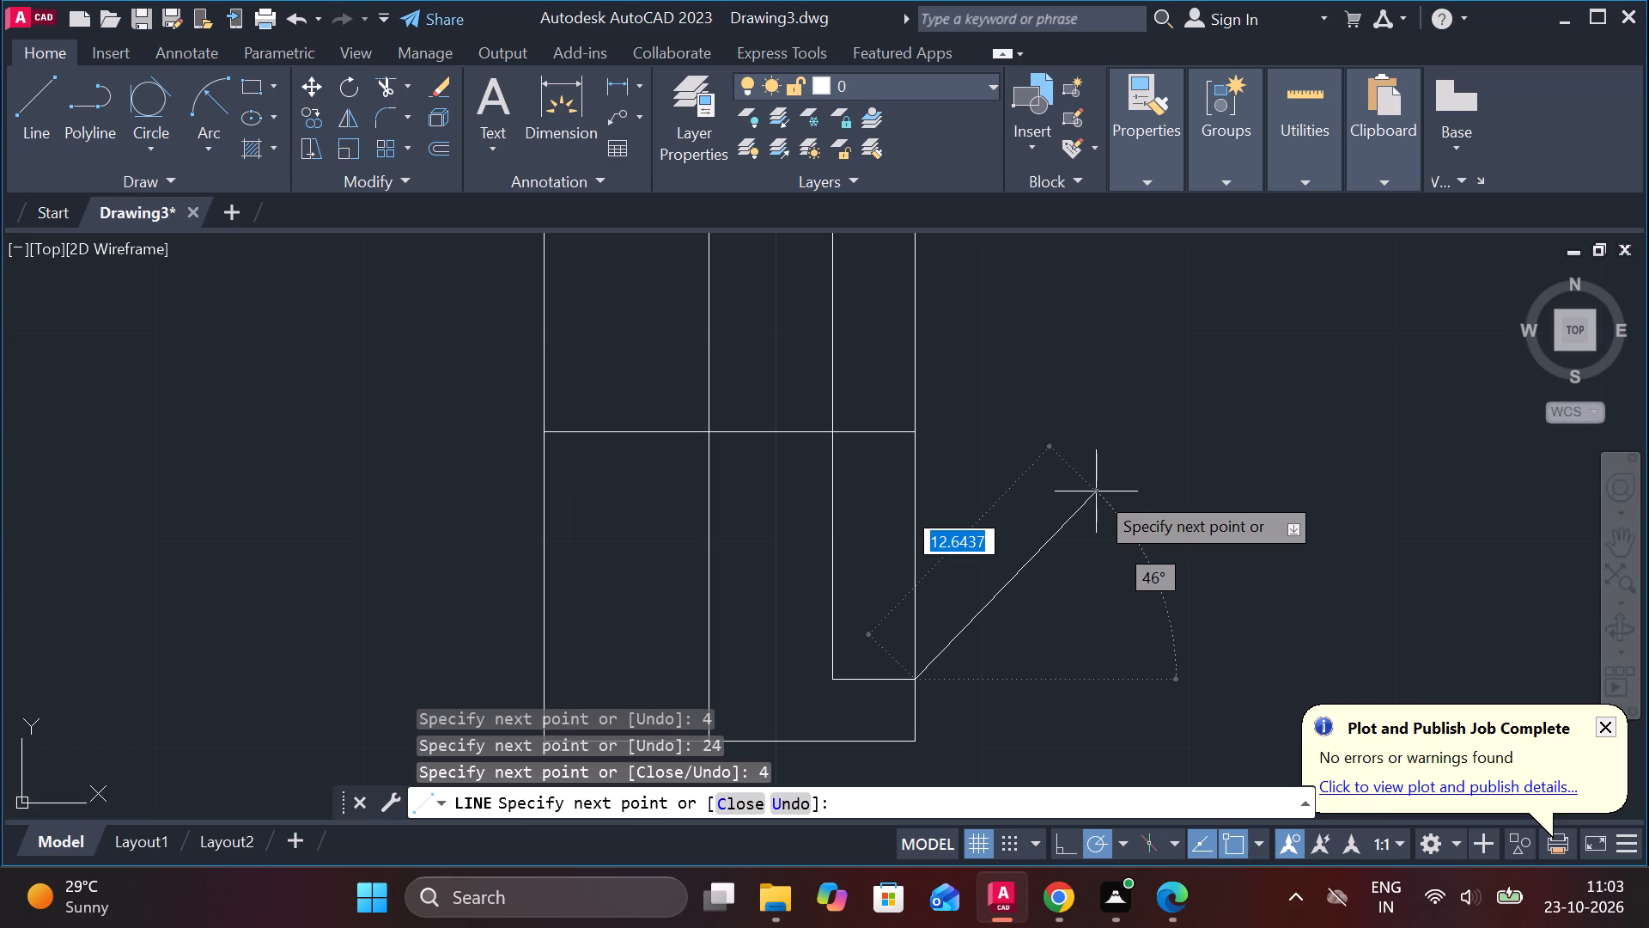
pyautogui.press('Escape')
# Offset the outer left vertical edge 3 inward, towards the section's dividing line.
pyautogui.scroll(-1, 1068, 462)
pyautogui.moveTo(1062, 458); pyautogui.dragTo(1070, 540, button='middle')
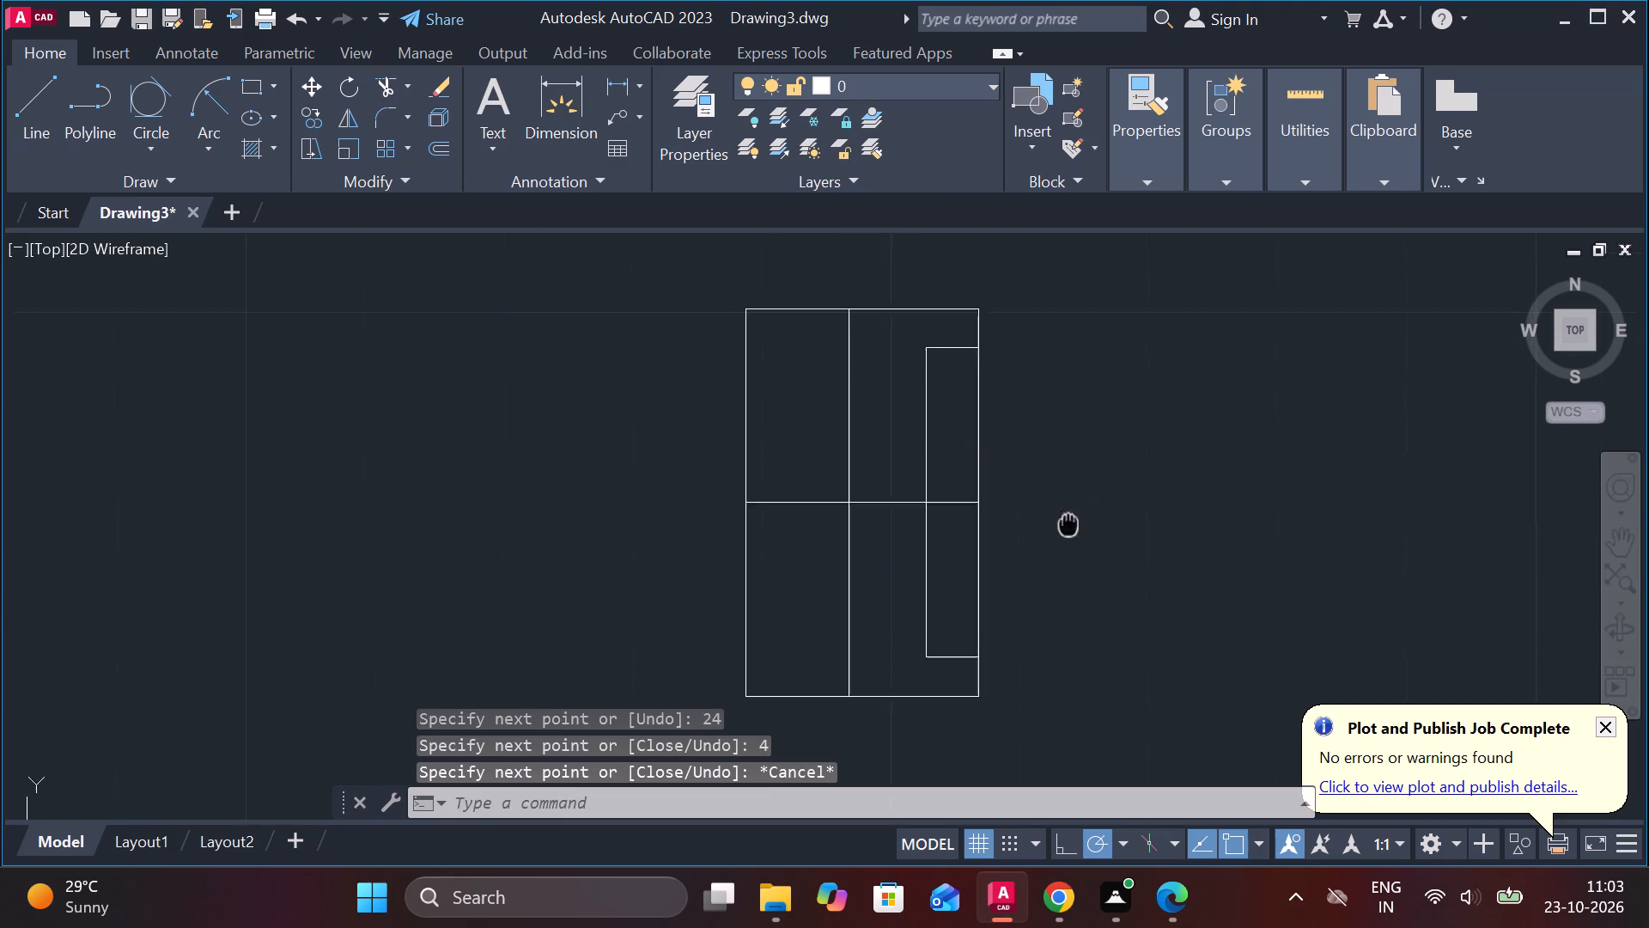
pyautogui.moveTo(1070, 540); pyautogui.dragTo(1070, 552, button='middle')
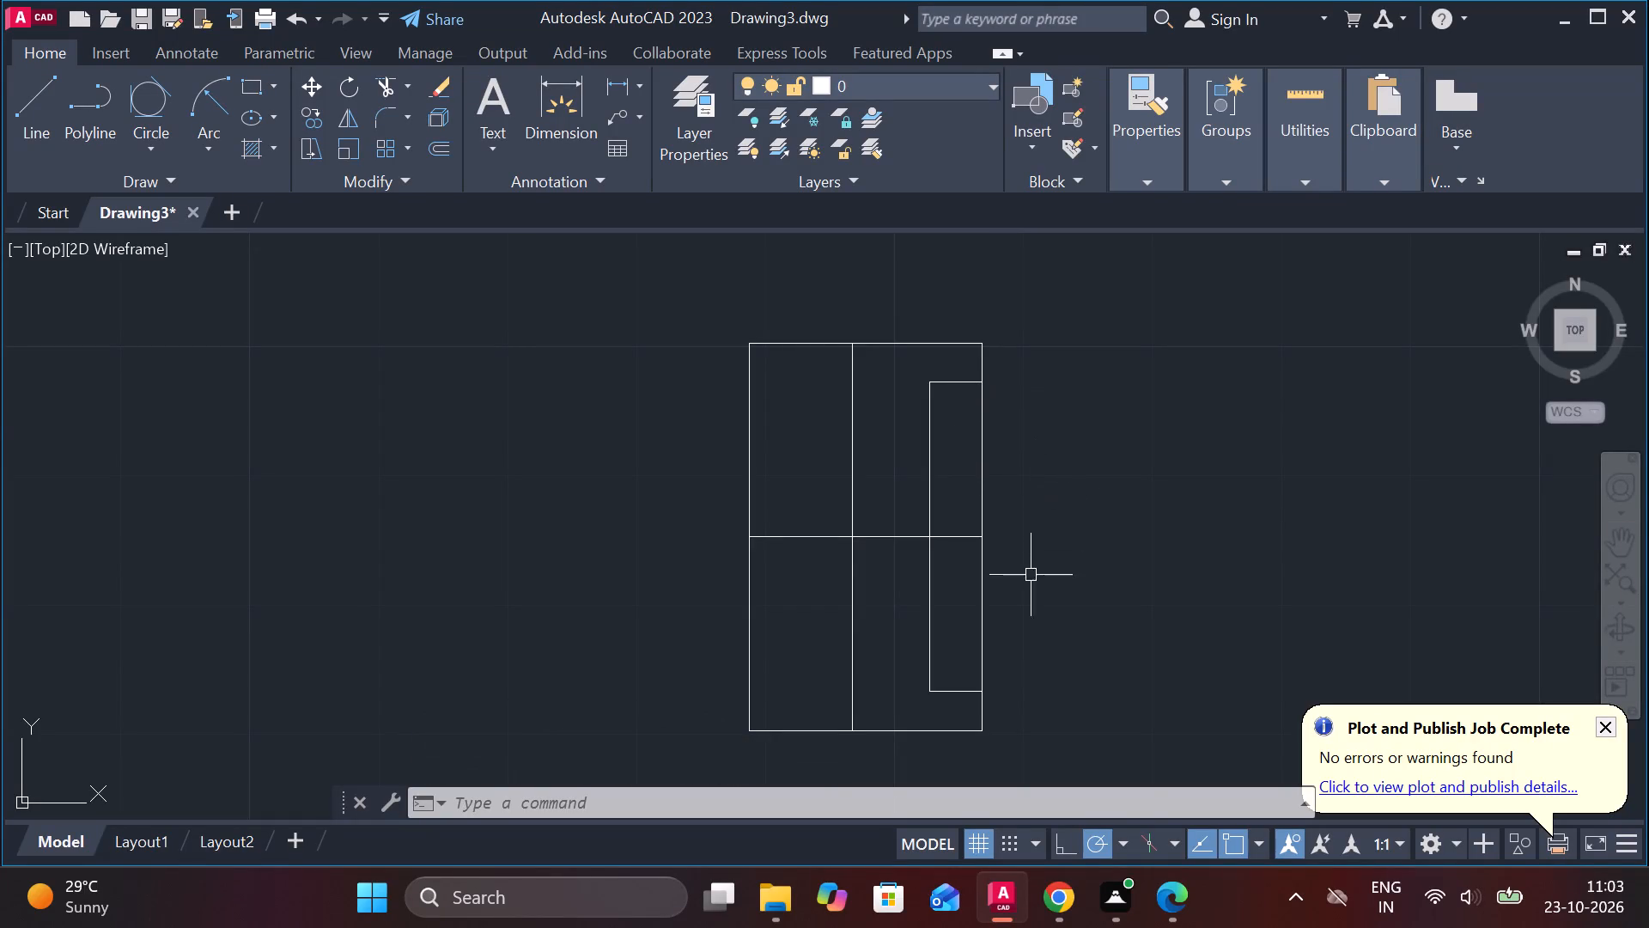
pyautogui.moveTo(1021, 626); pyautogui.dragTo(1011, 577, button='middle')
pyautogui.moveTo(1050, 635); pyautogui.dragTo(1045, 603, button='middle')
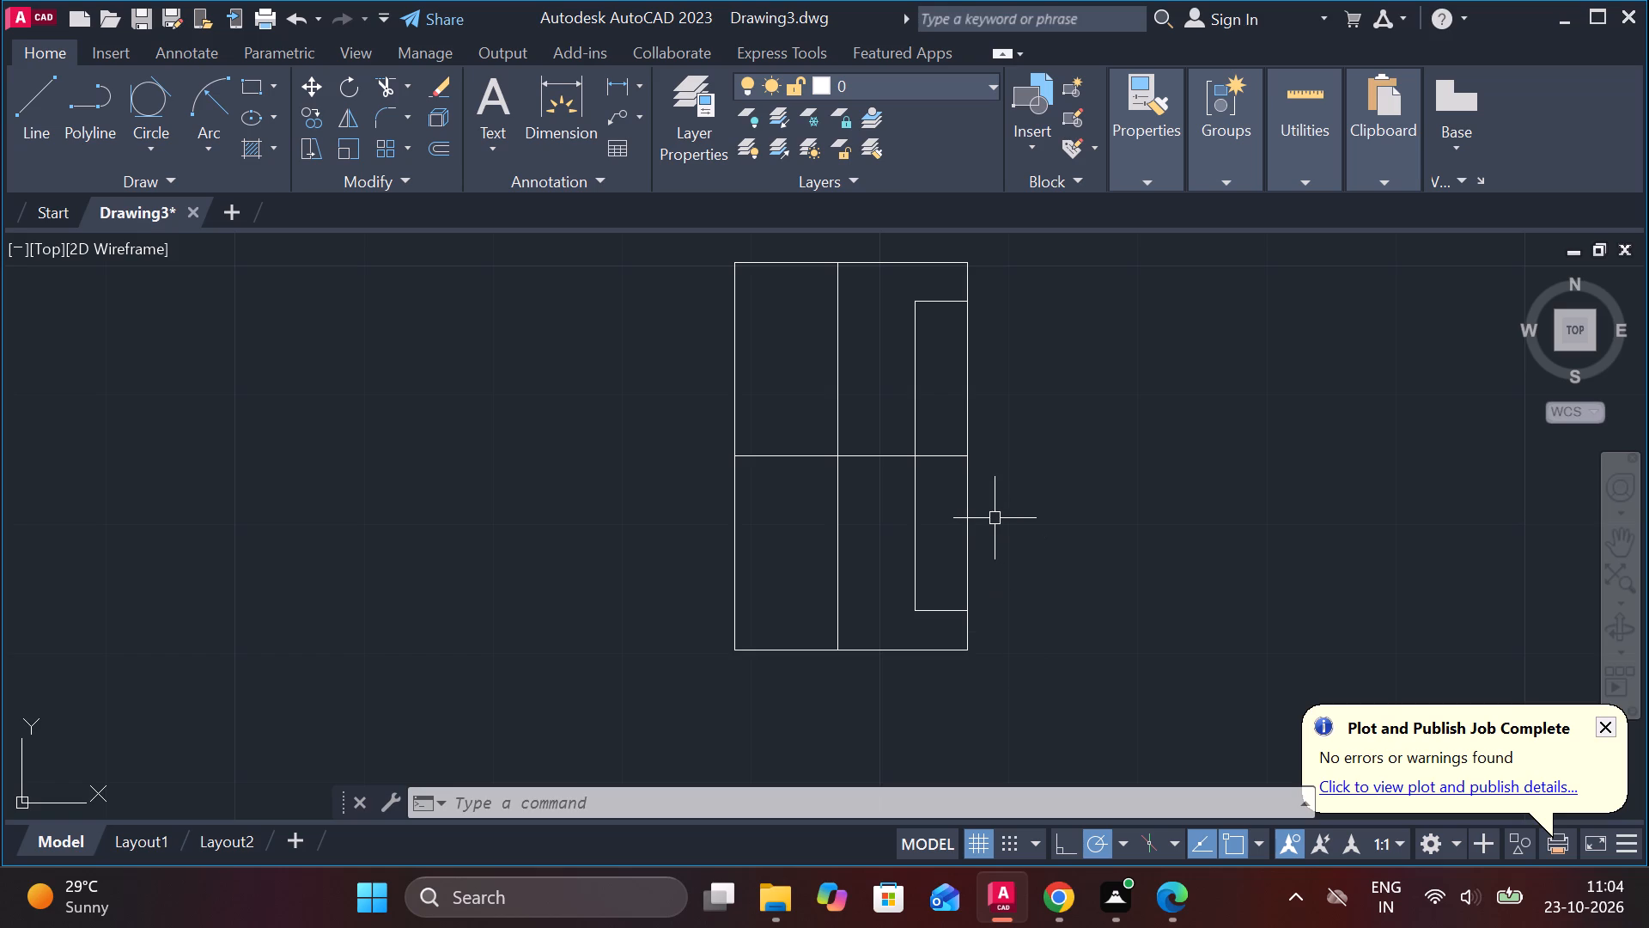
pyautogui.click(734, 355)
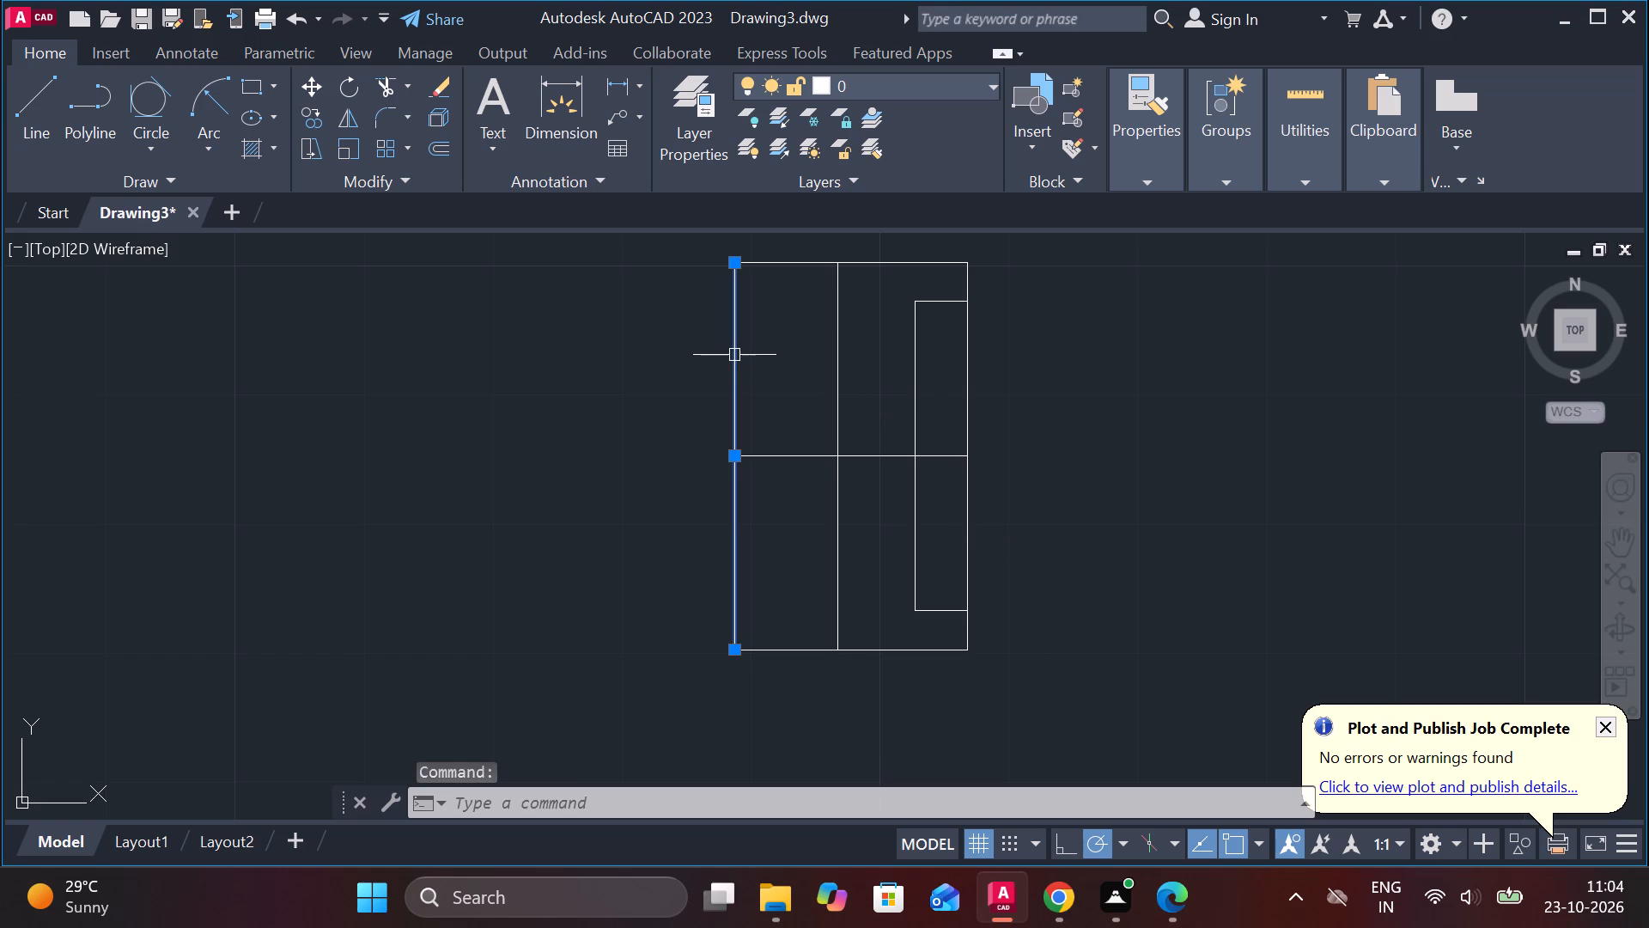
pyautogui.press('o')
pyautogui.press('Return')
pyautogui.press('Return')
pyautogui.write('3')
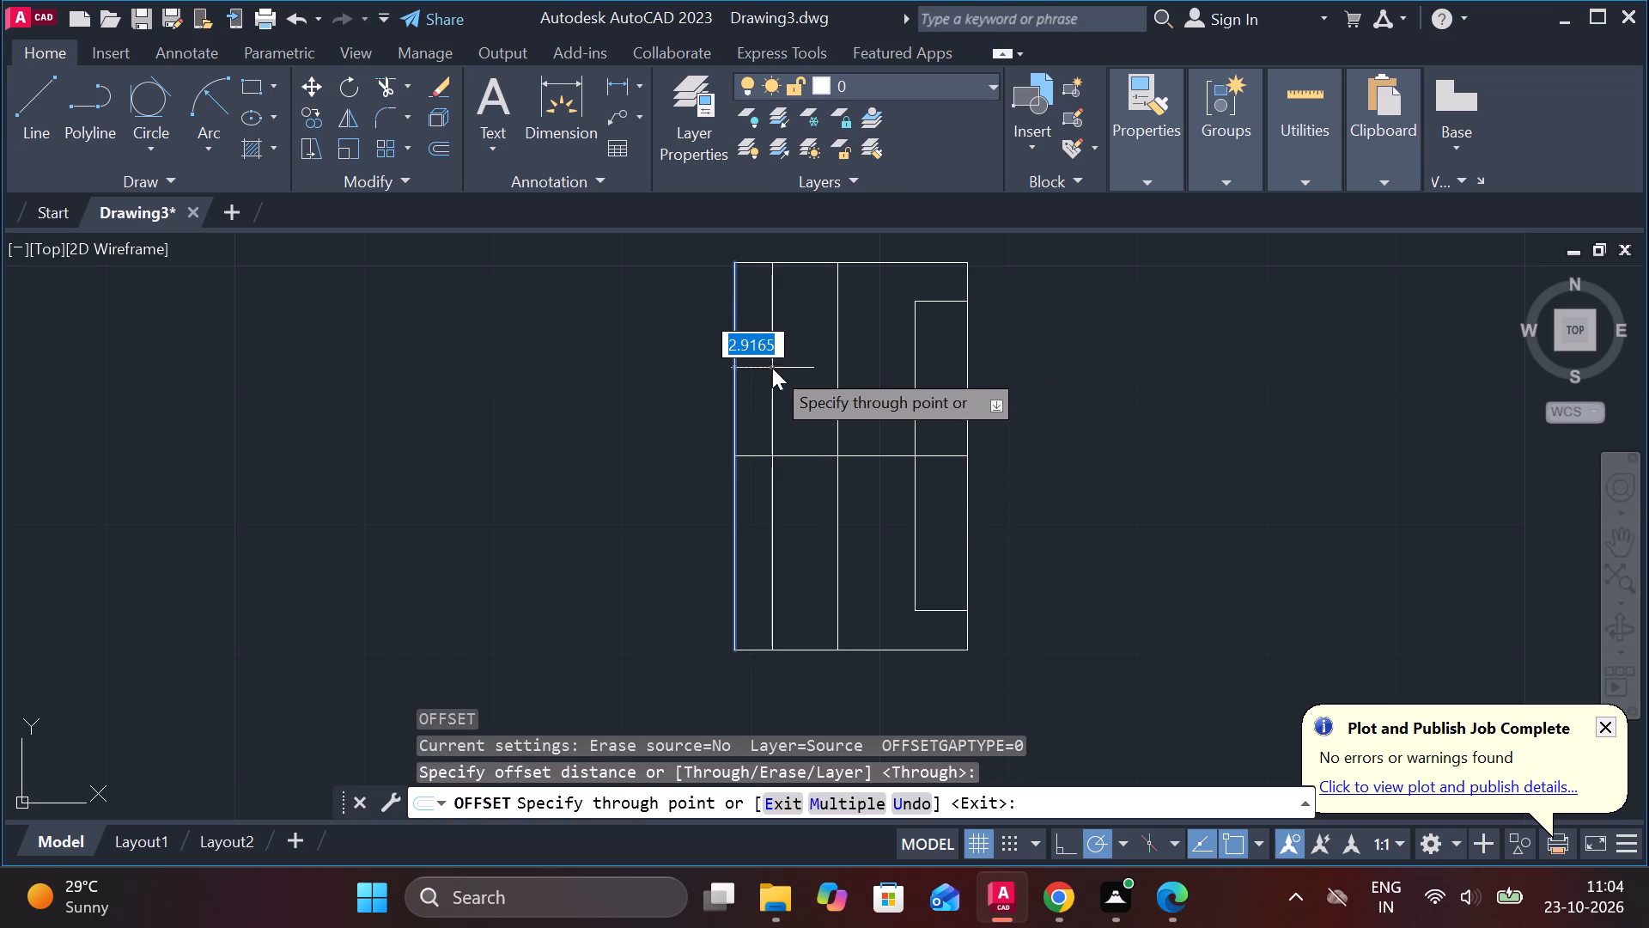
pyautogui.press('space')
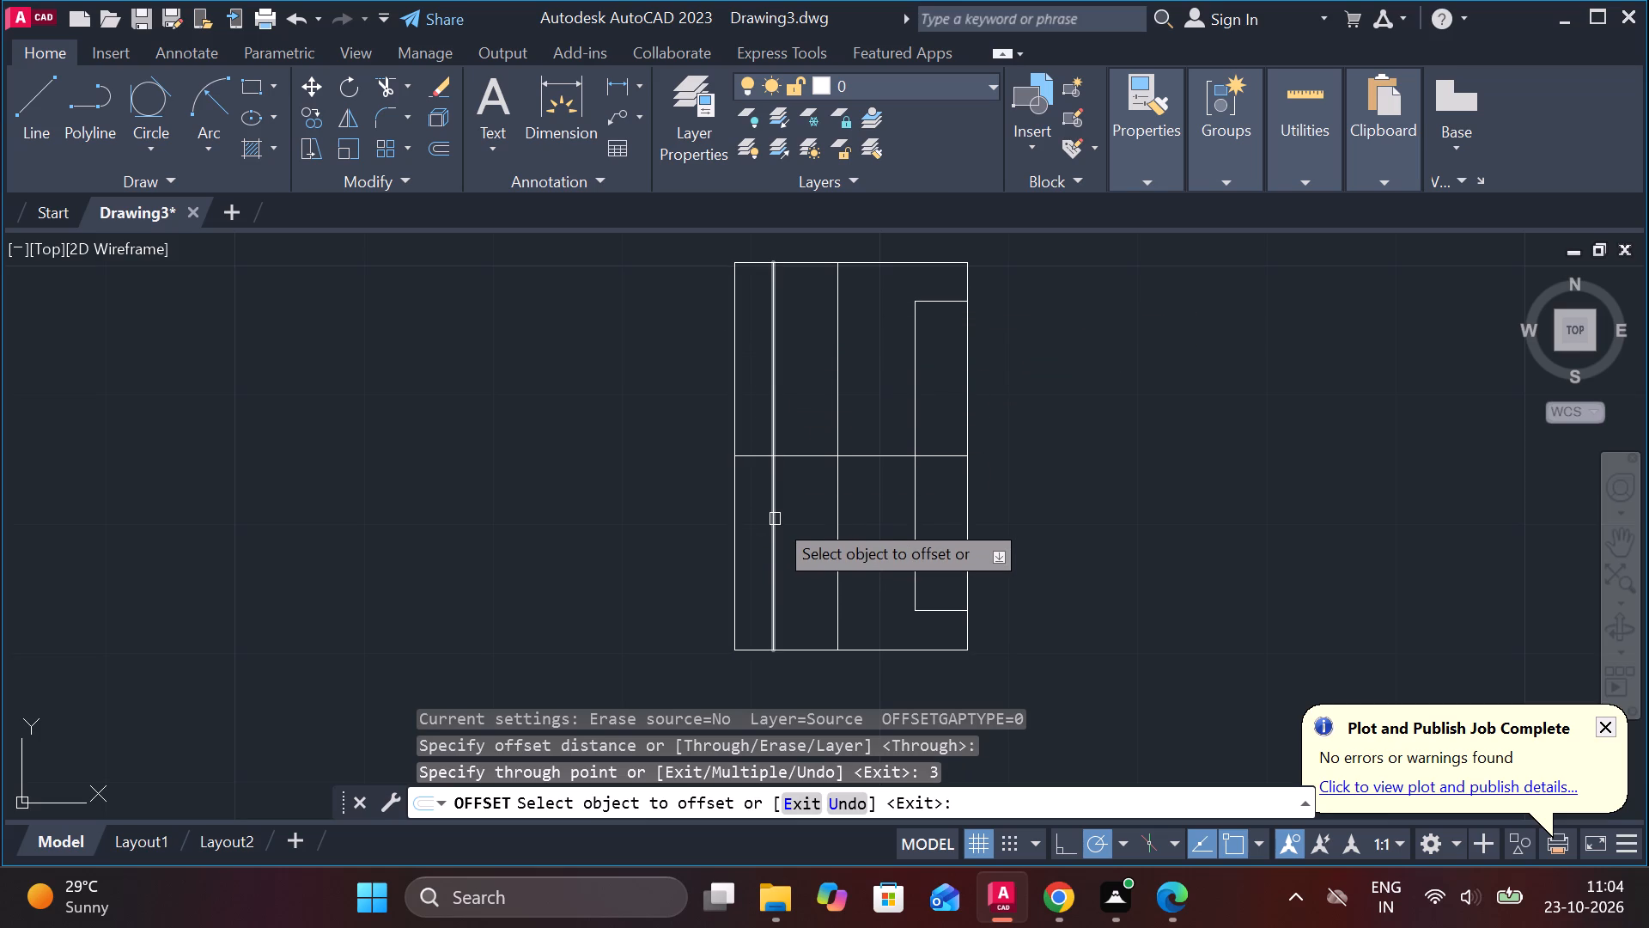
pyautogui.press('Escape')
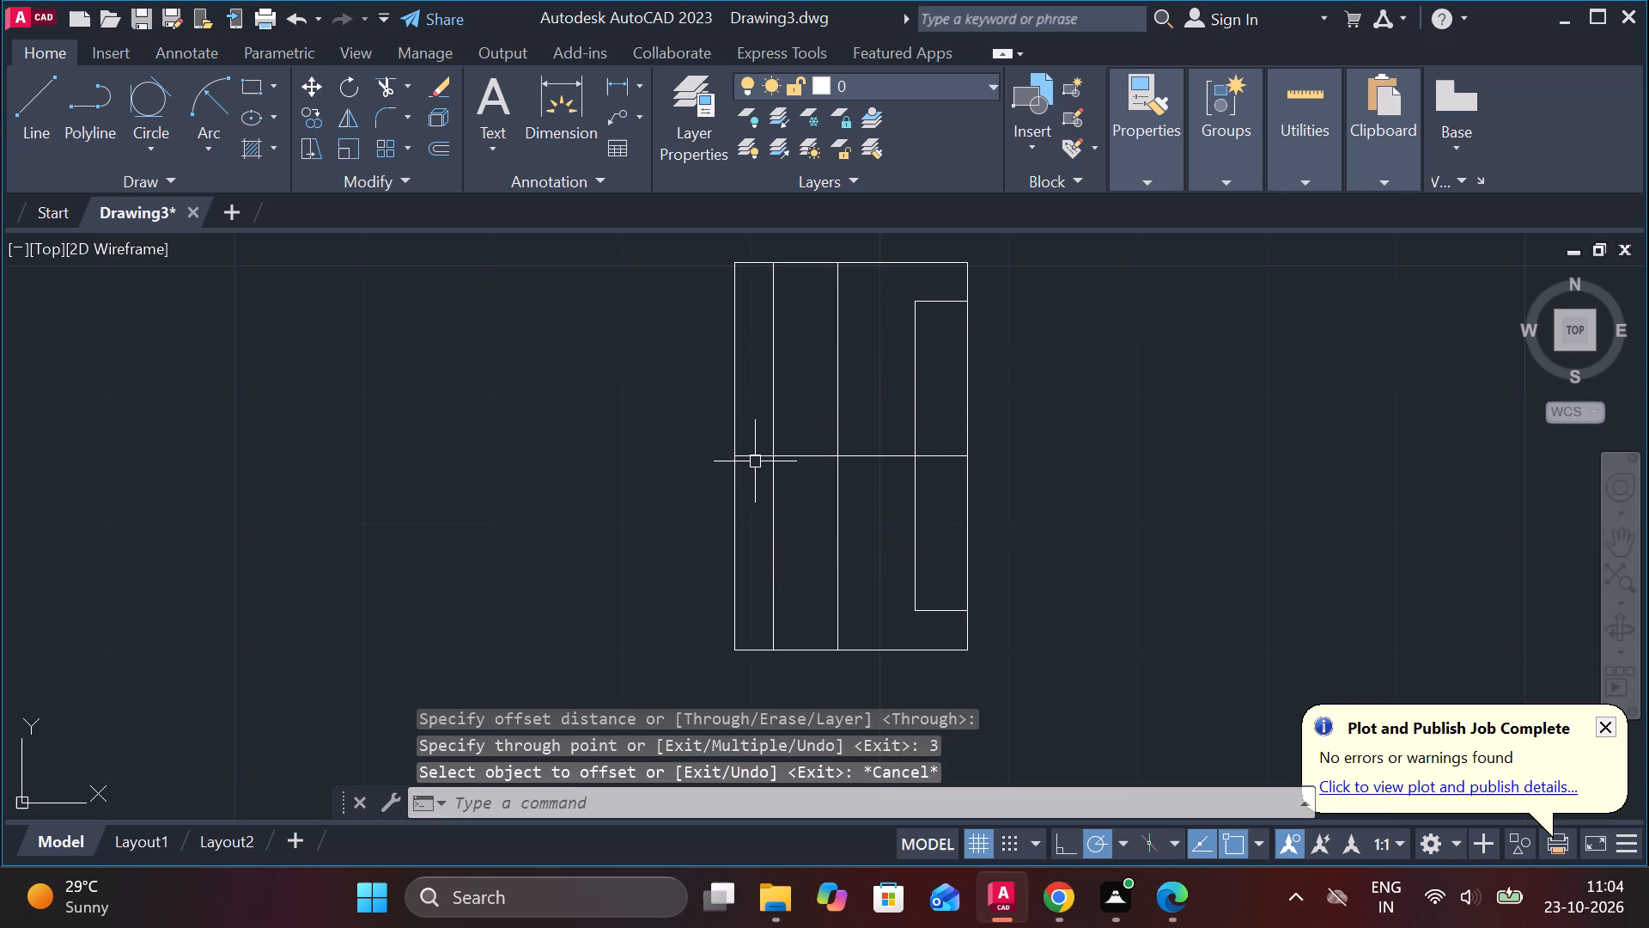
# Draw a short horizontal line along the centre line, from the offset line to the outer left edge.
pyautogui.press('l')
pyautogui.press('Return')
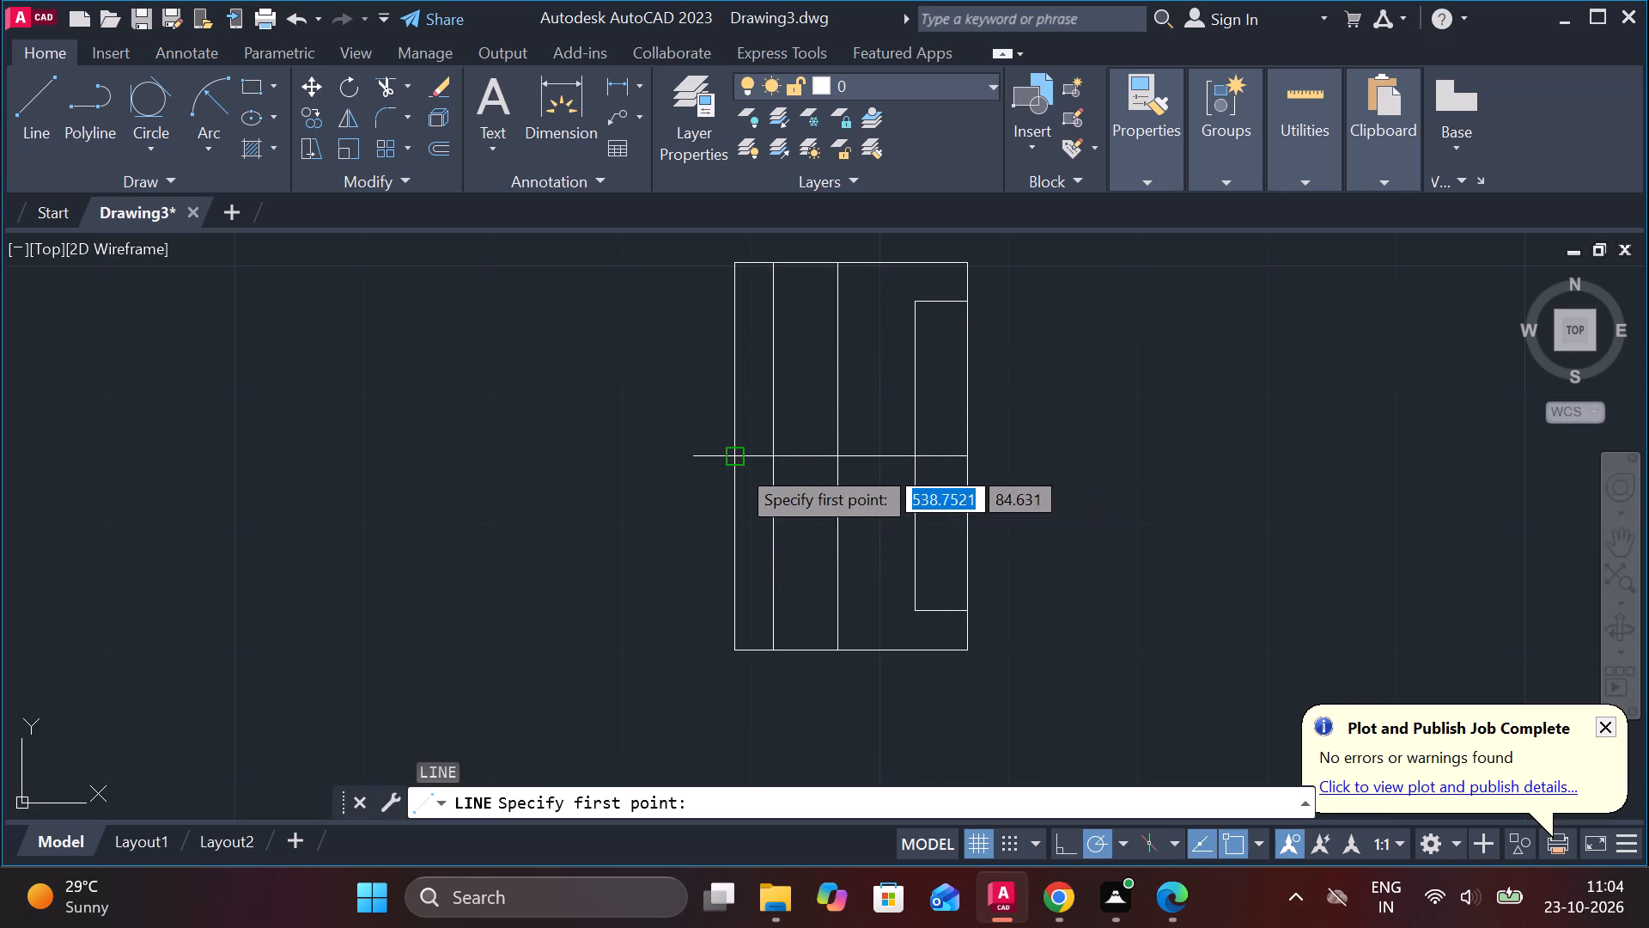
pyautogui.click(764, 465)
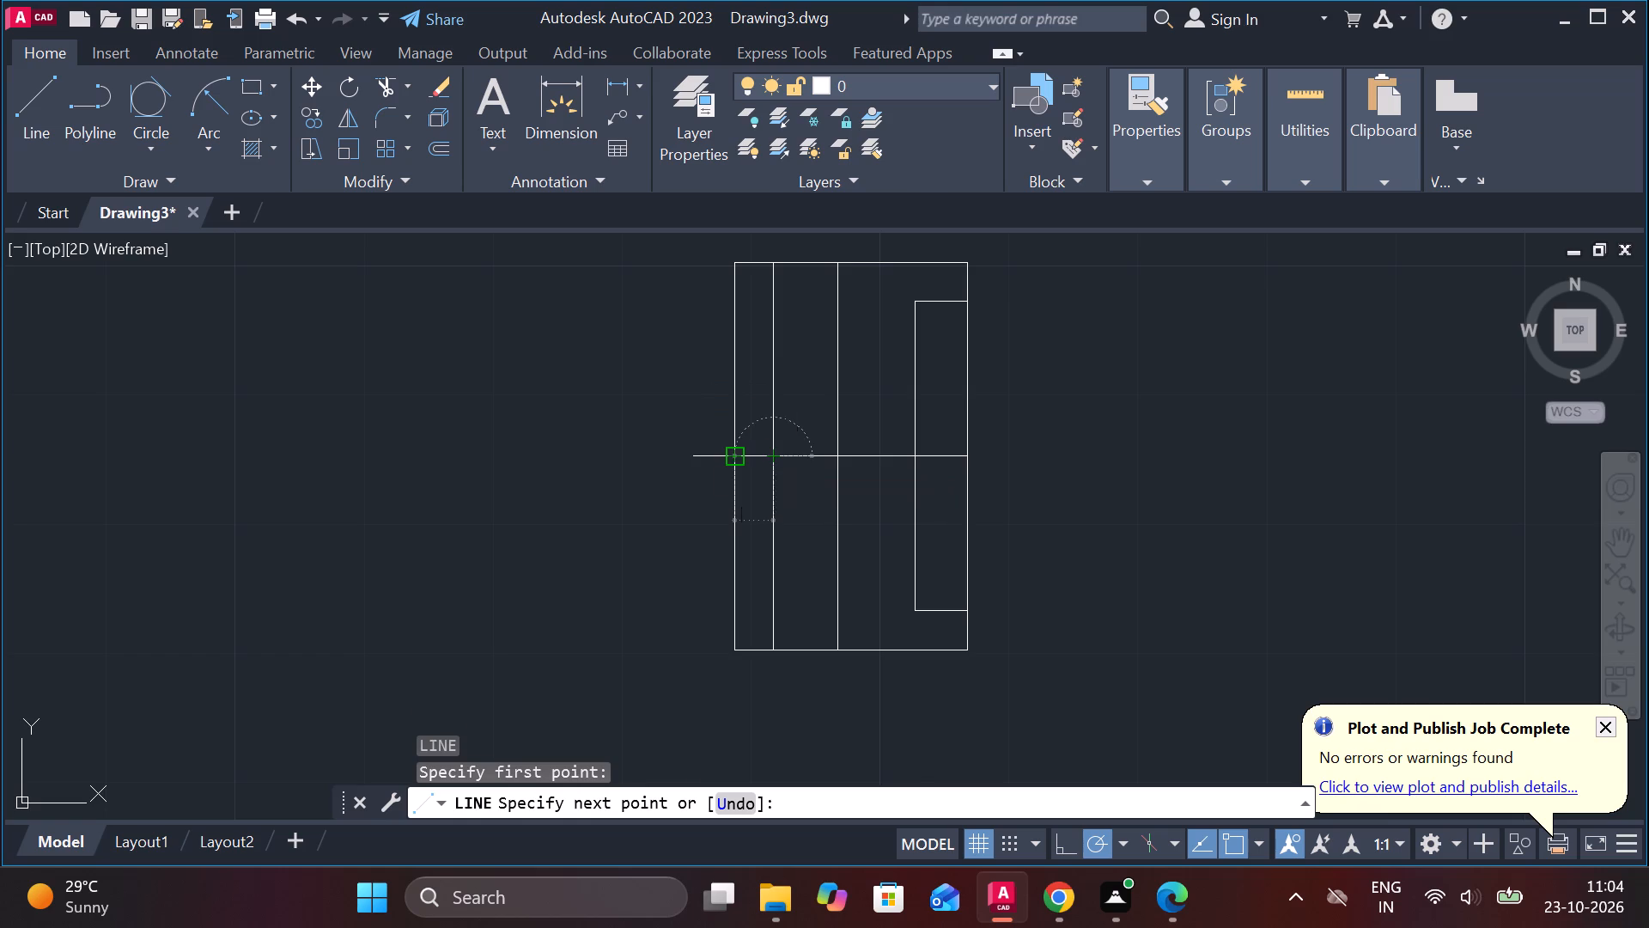
pyautogui.click(727, 459)
pyautogui.press('Escape')
# Offset the short horizontal line 10 upward.
pyautogui.click(758, 454)
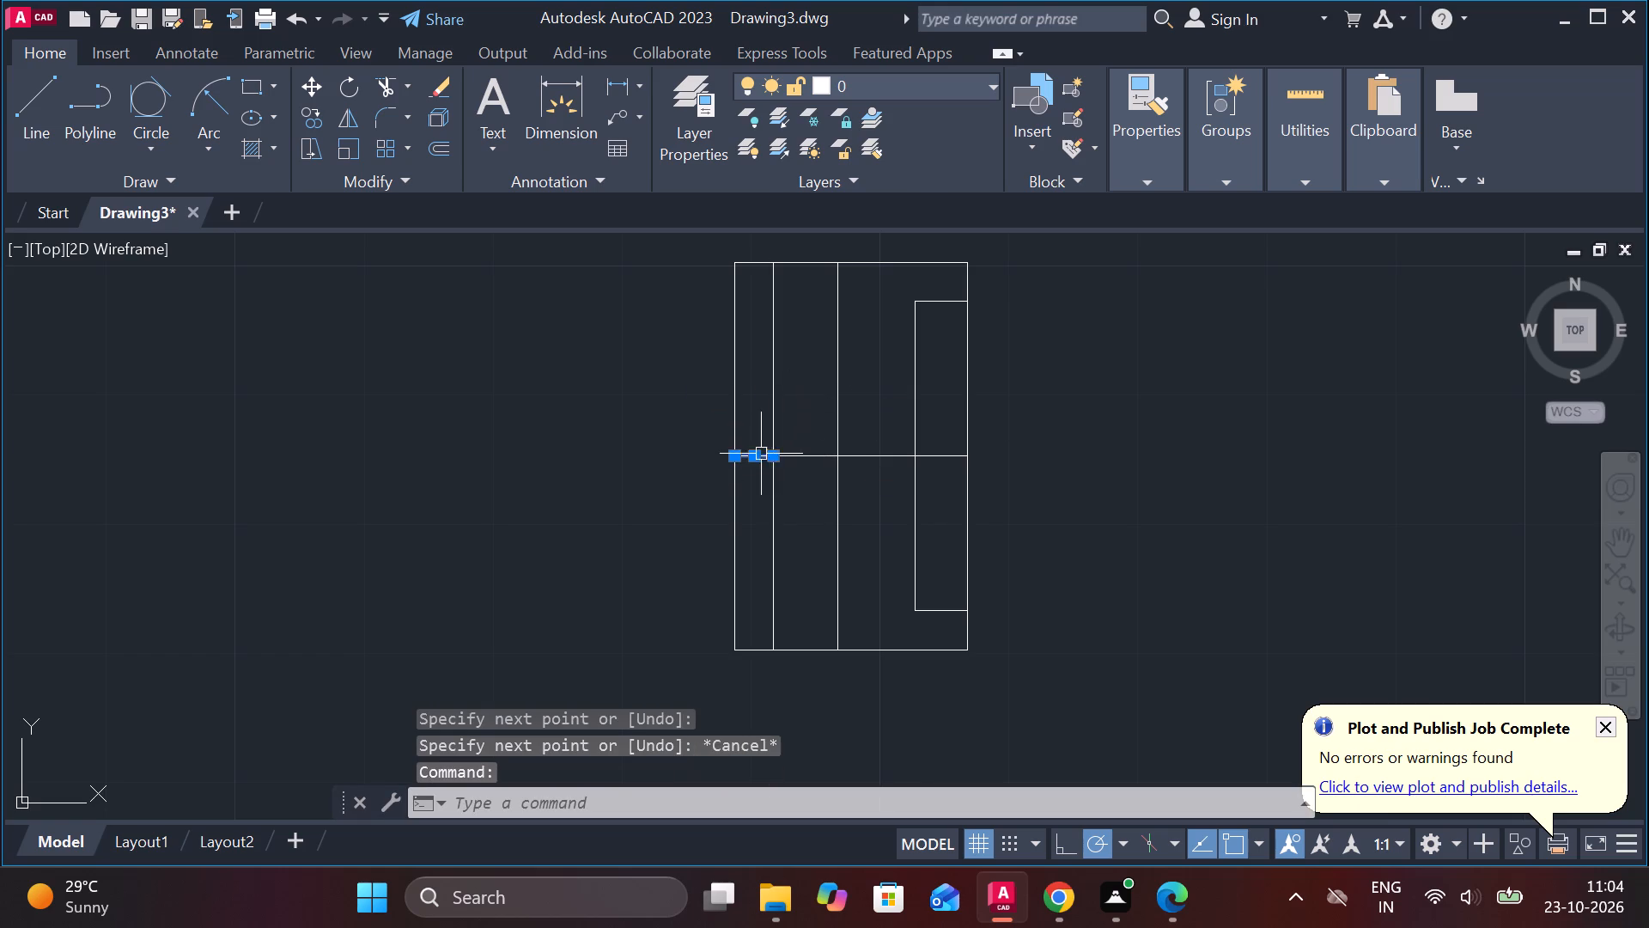
pyautogui.press('o')
pyautogui.press('Return')
pyautogui.press('Return')
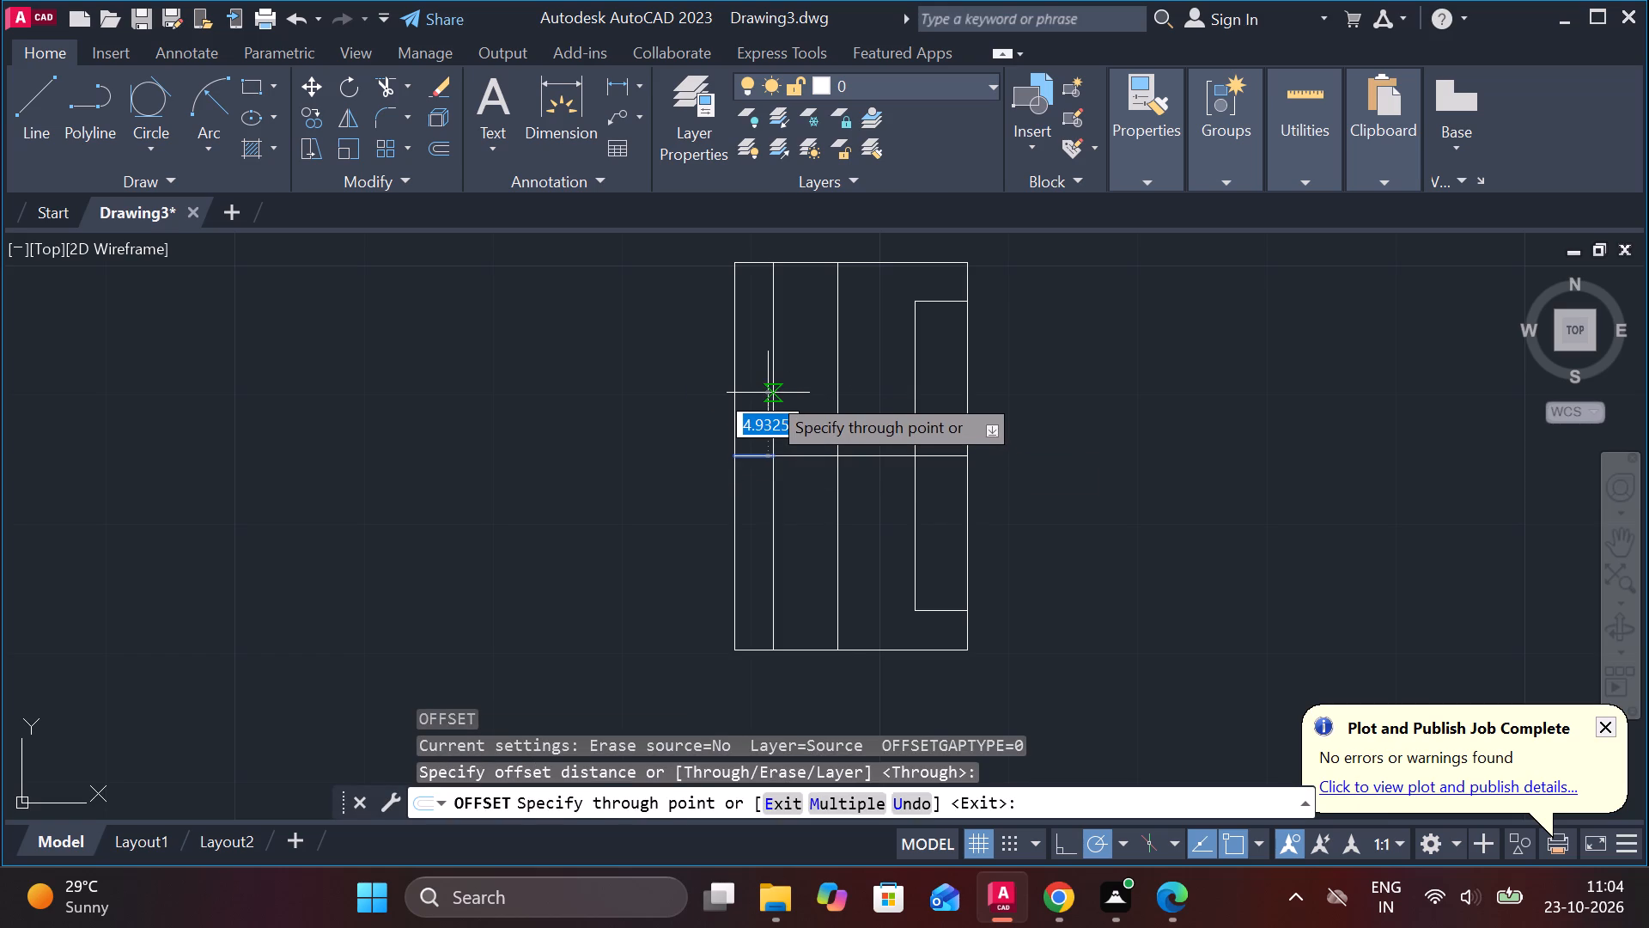
pyautogui.write('10')
pyautogui.press('Return')
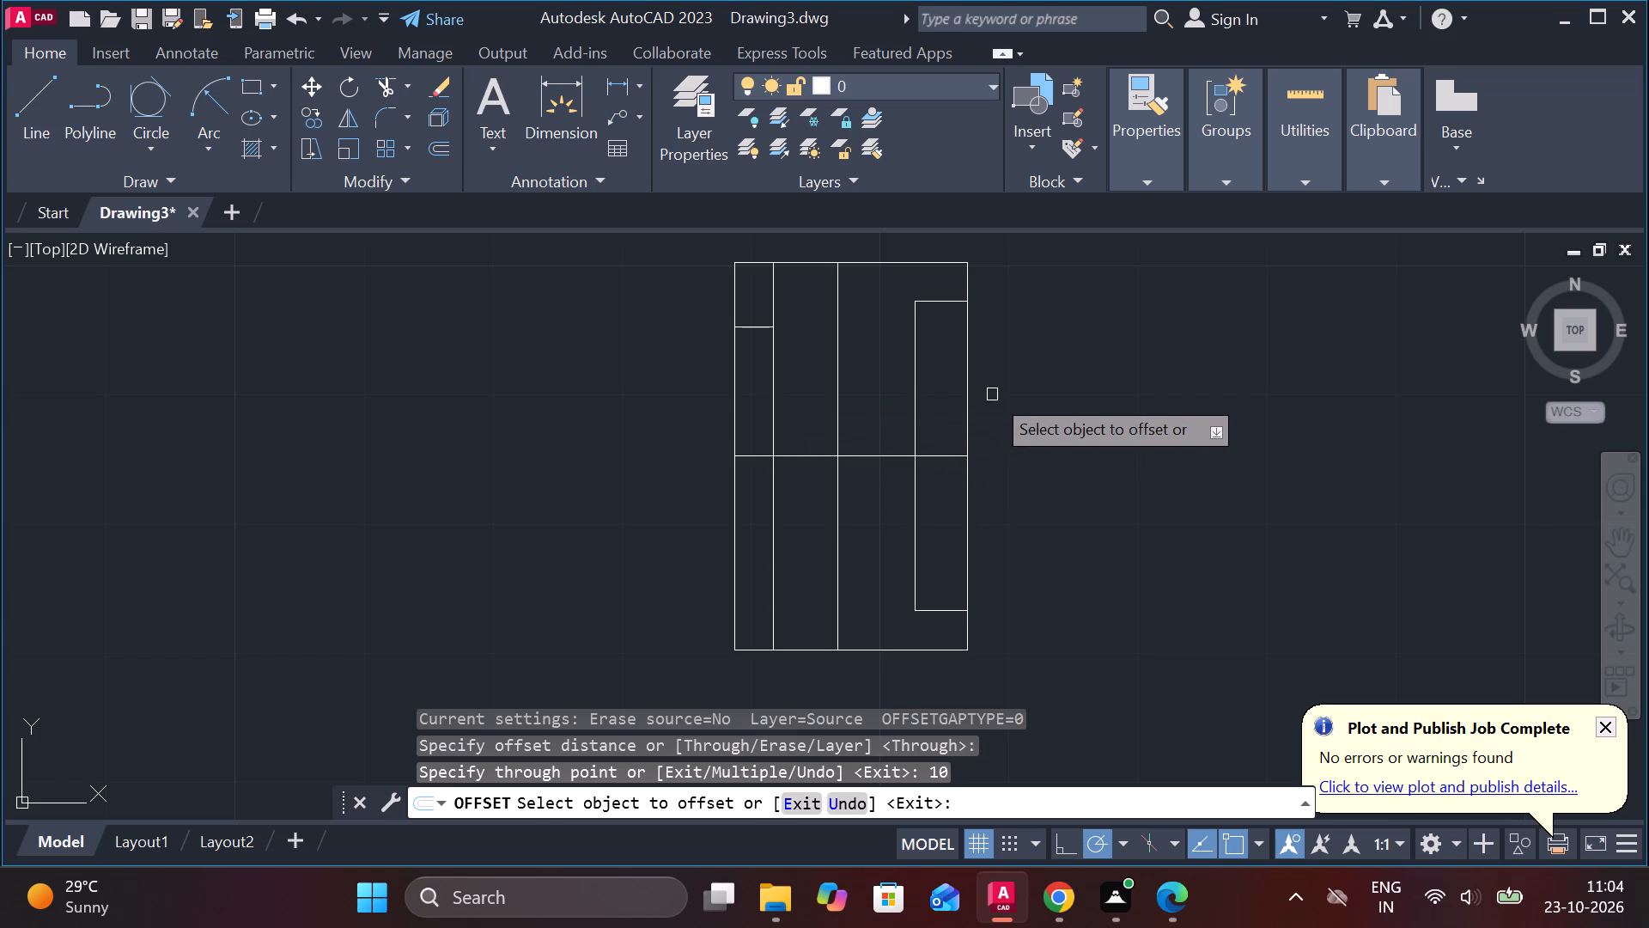
pyautogui.press('Escape')
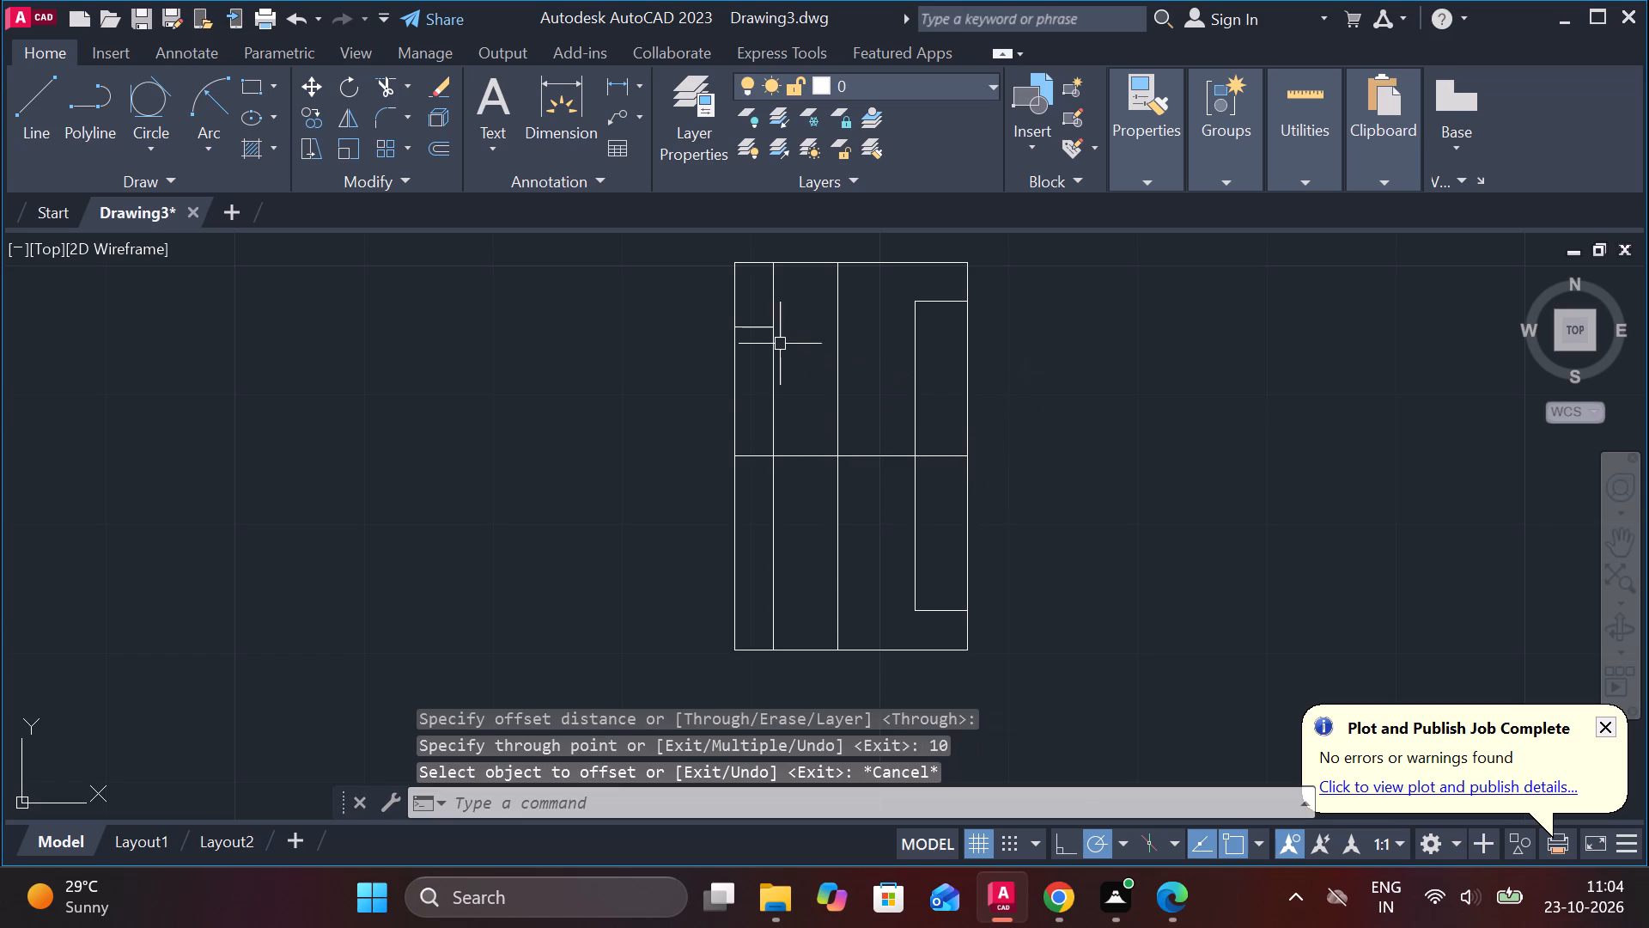
# Trim the inner vertical line's portion above the upper short horizontal line.
pyautogui.scroll(1, 780, 344)
pyautogui.write('TR')
pyautogui.press('space')
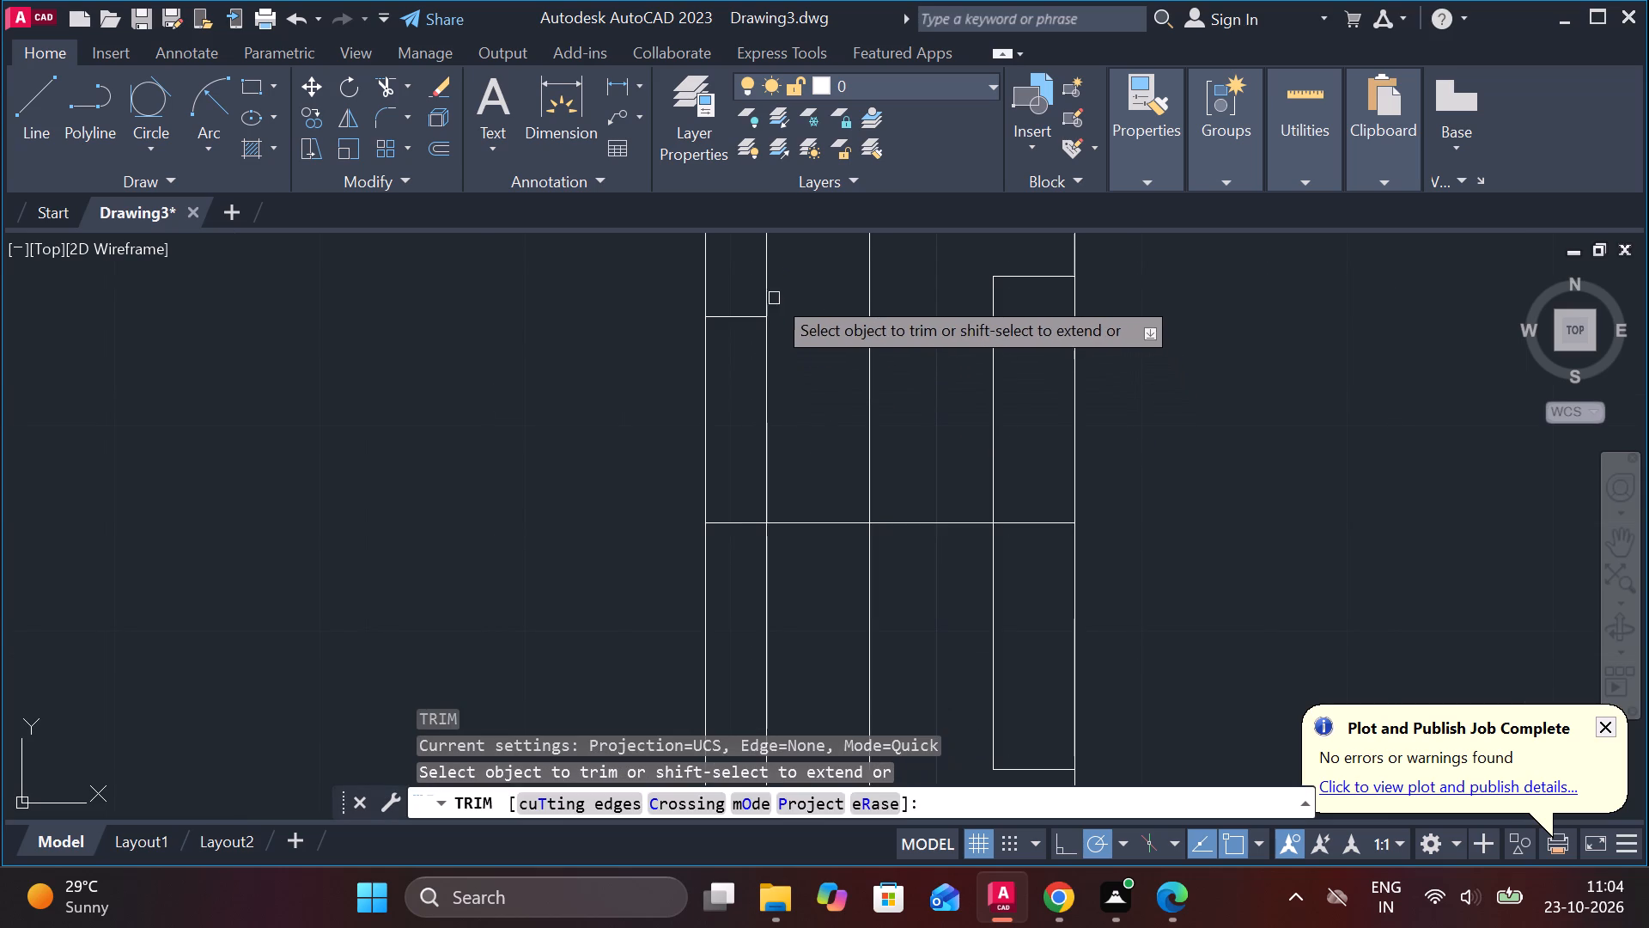
pyautogui.click(761, 281)
pyautogui.press('Escape')
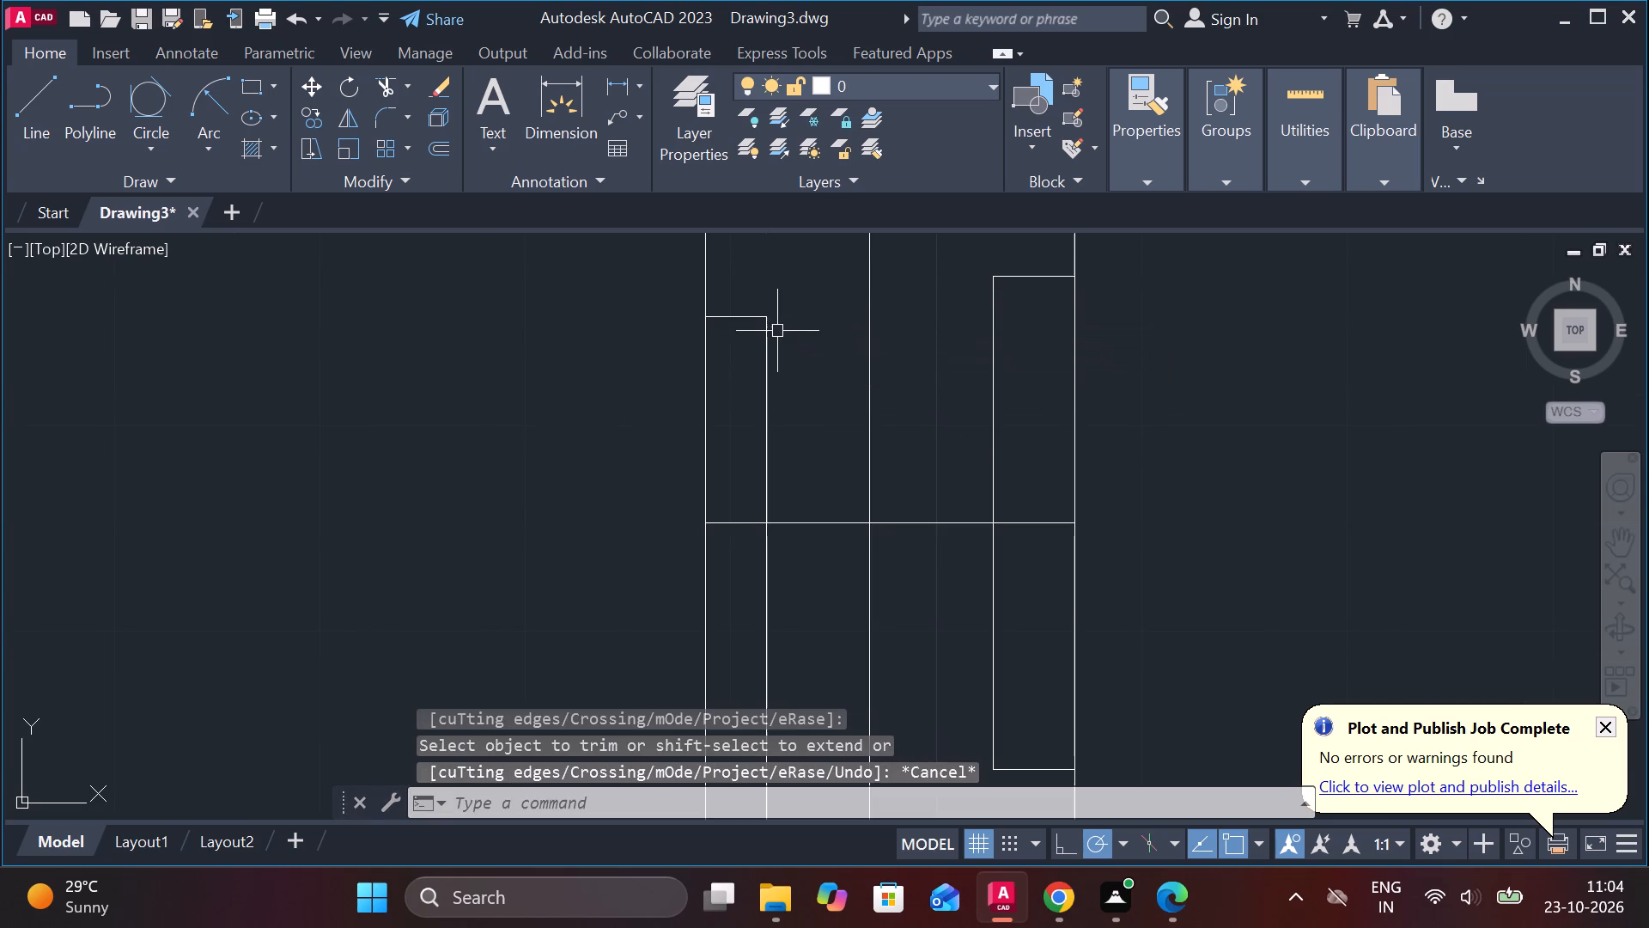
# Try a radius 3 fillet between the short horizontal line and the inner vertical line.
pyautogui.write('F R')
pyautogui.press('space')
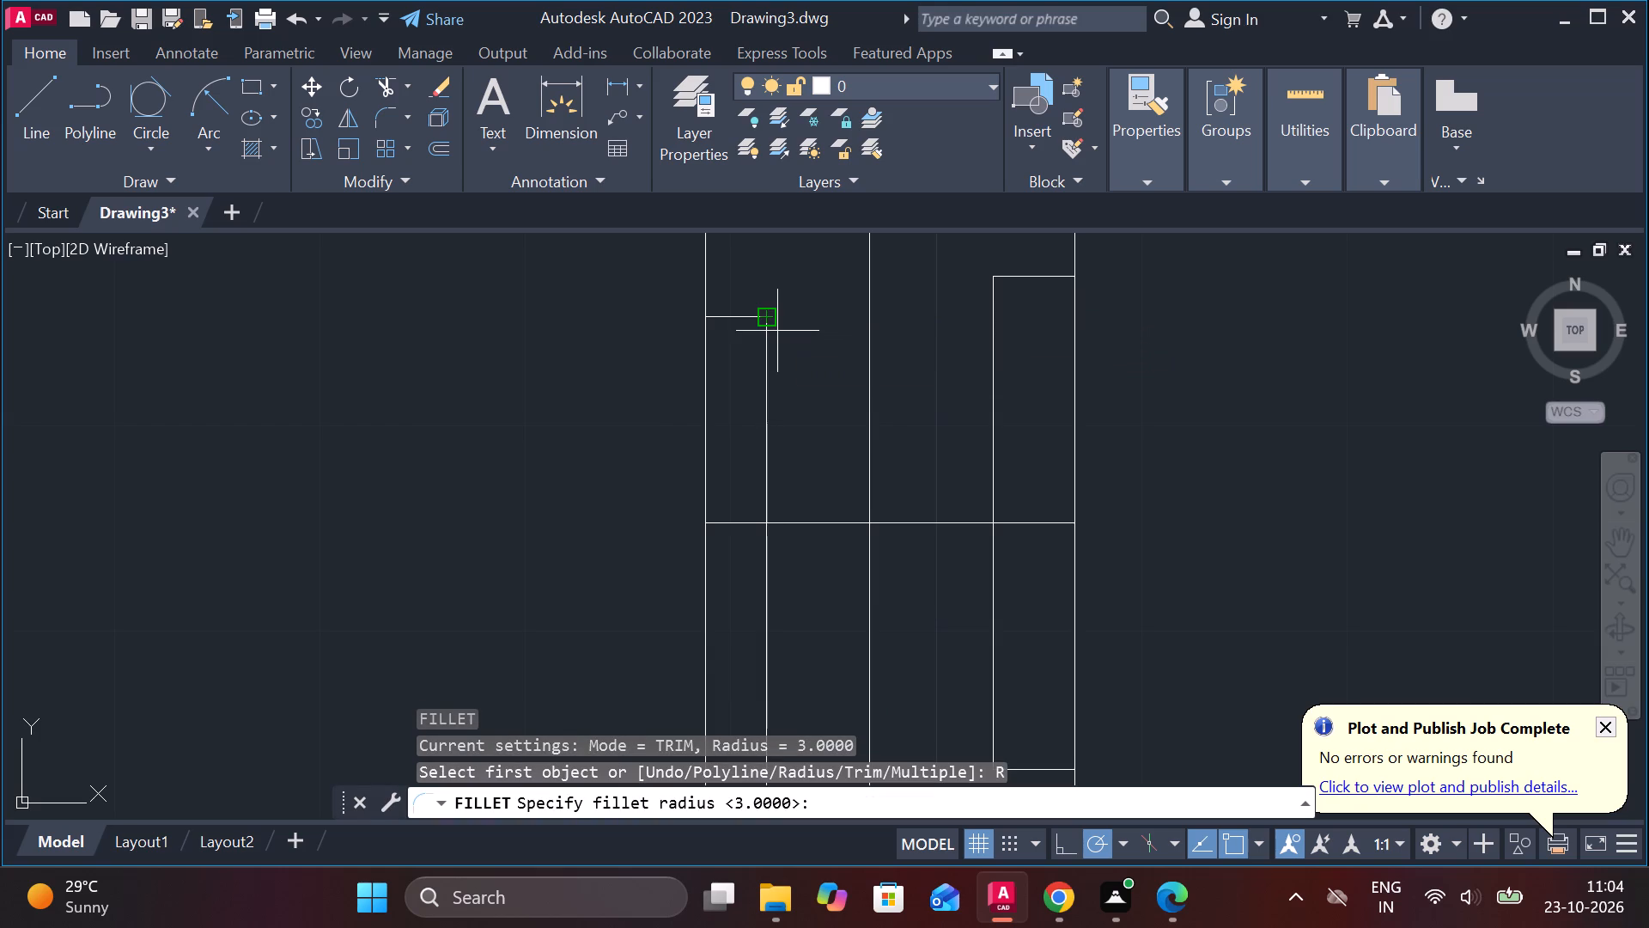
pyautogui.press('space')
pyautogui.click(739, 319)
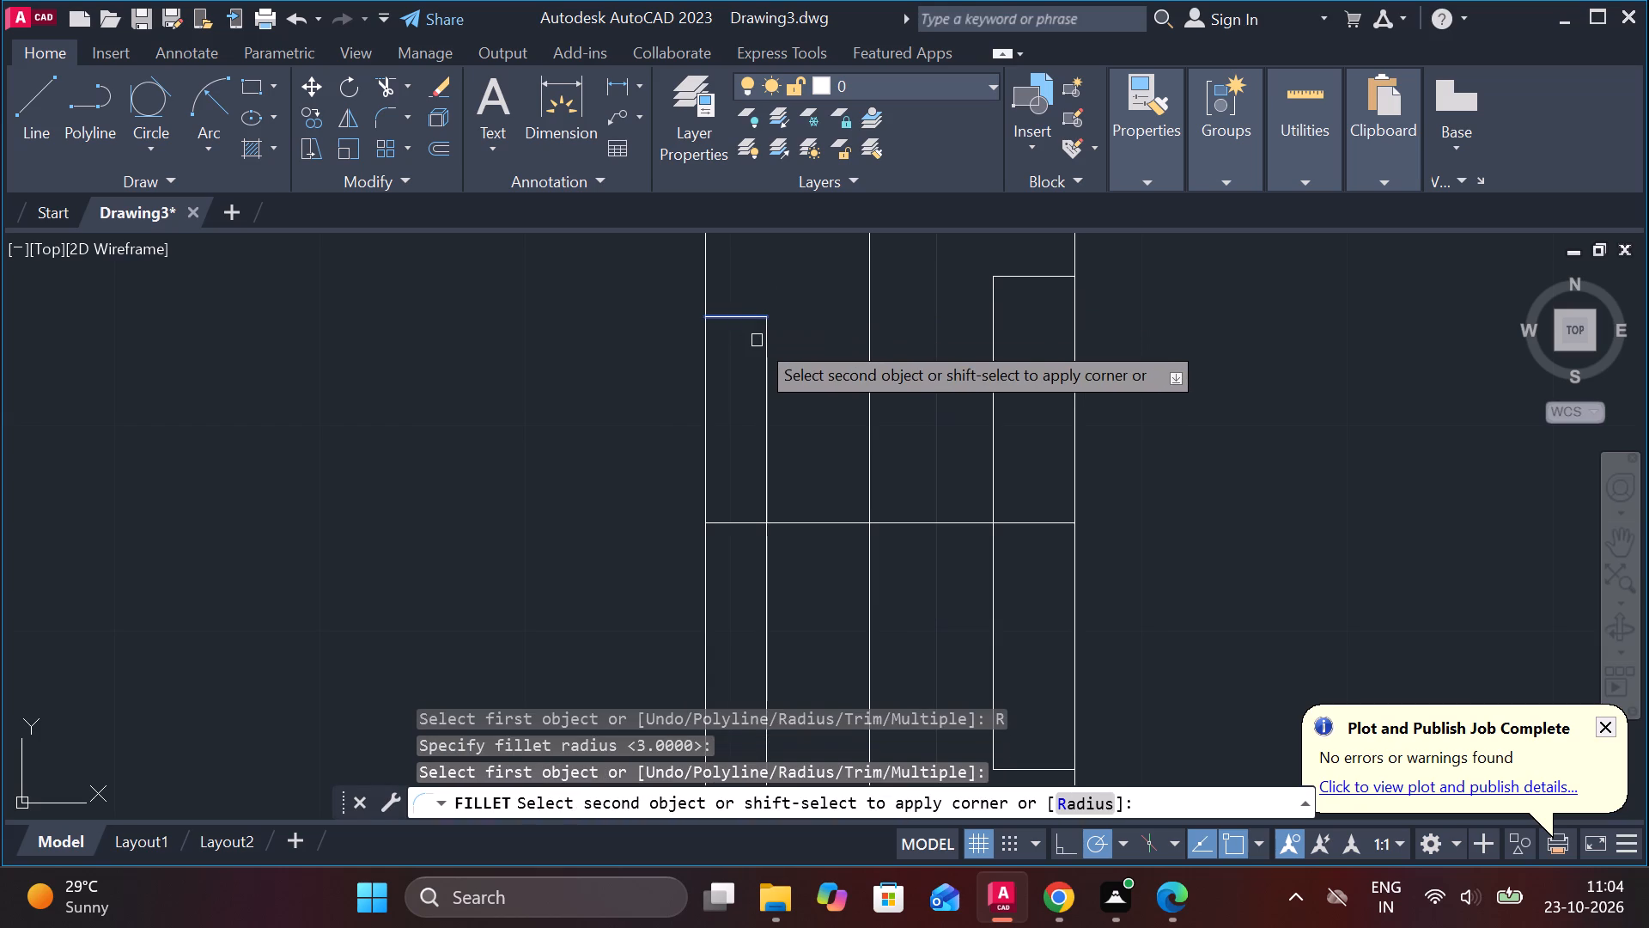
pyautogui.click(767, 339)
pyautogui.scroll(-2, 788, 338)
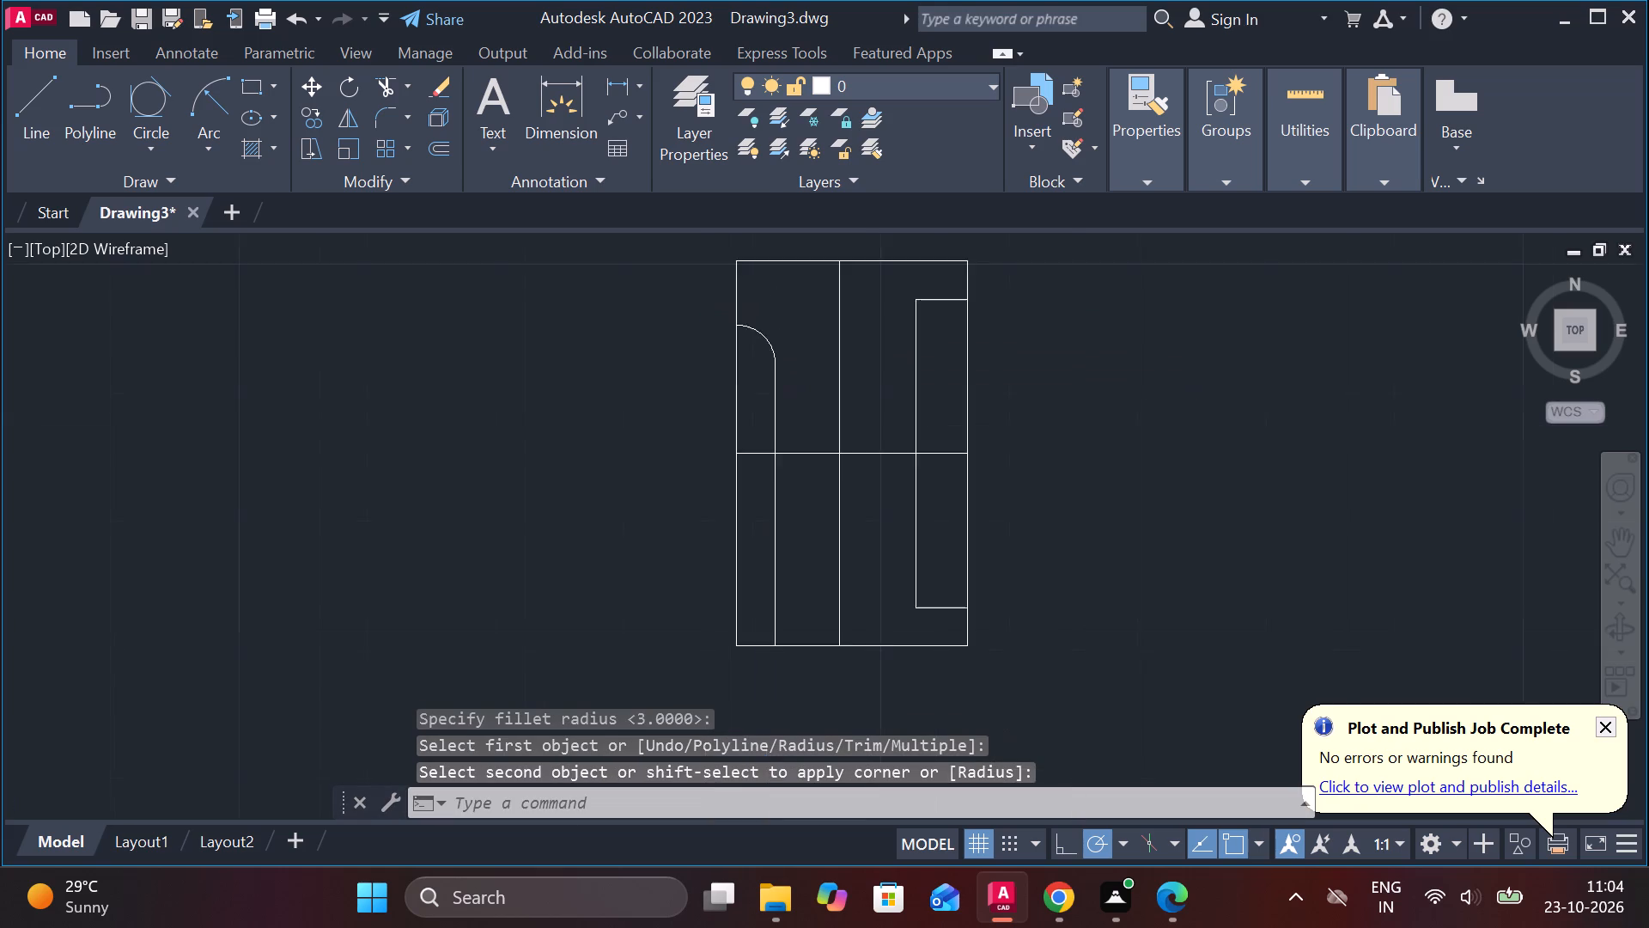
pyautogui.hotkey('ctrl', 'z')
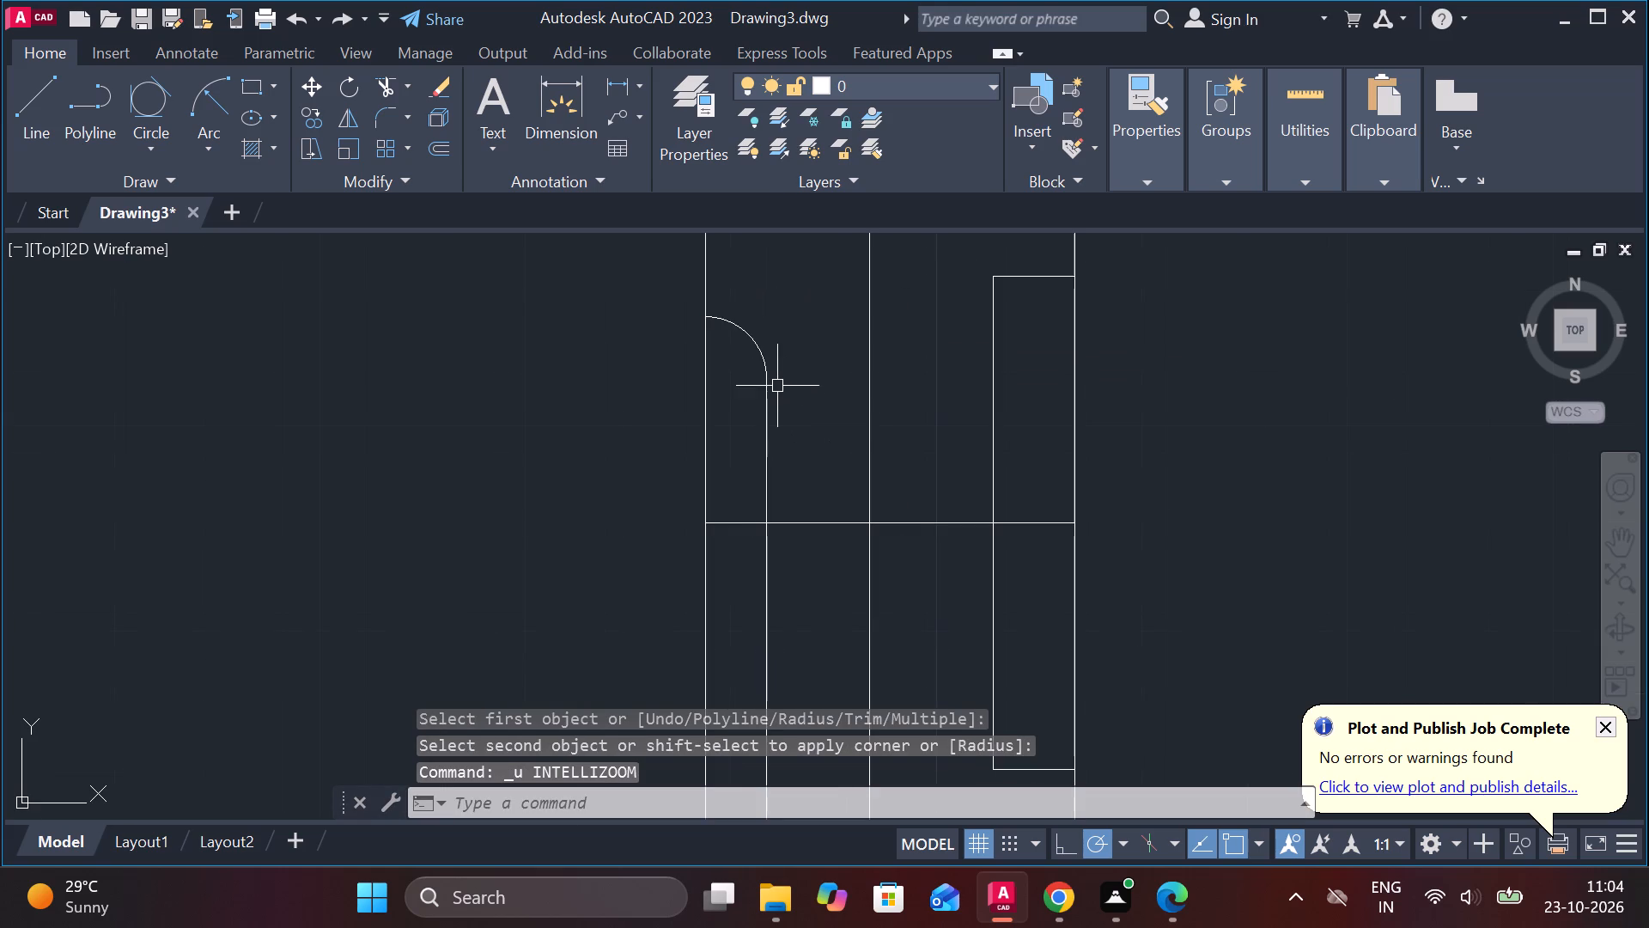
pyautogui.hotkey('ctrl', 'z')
# Fillet the corner between the short horizontal line and the inner vertical line with radius 2.
pyautogui.write('F R 2')
pyautogui.press('space')
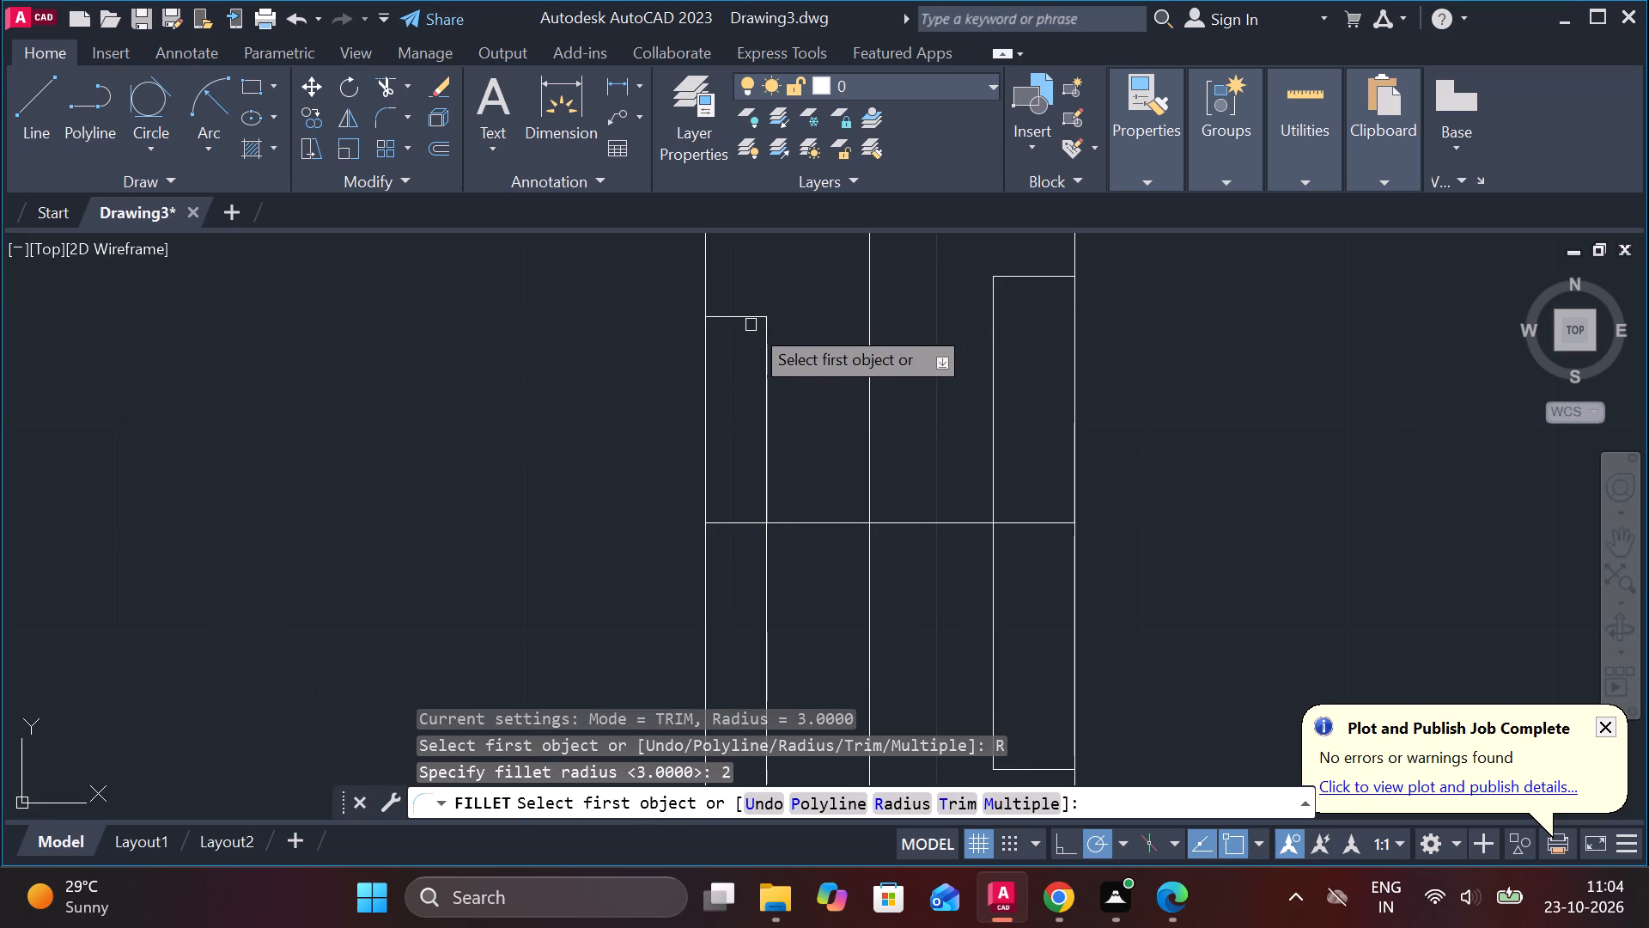
pyautogui.click(741, 319)
pyautogui.click(769, 328)
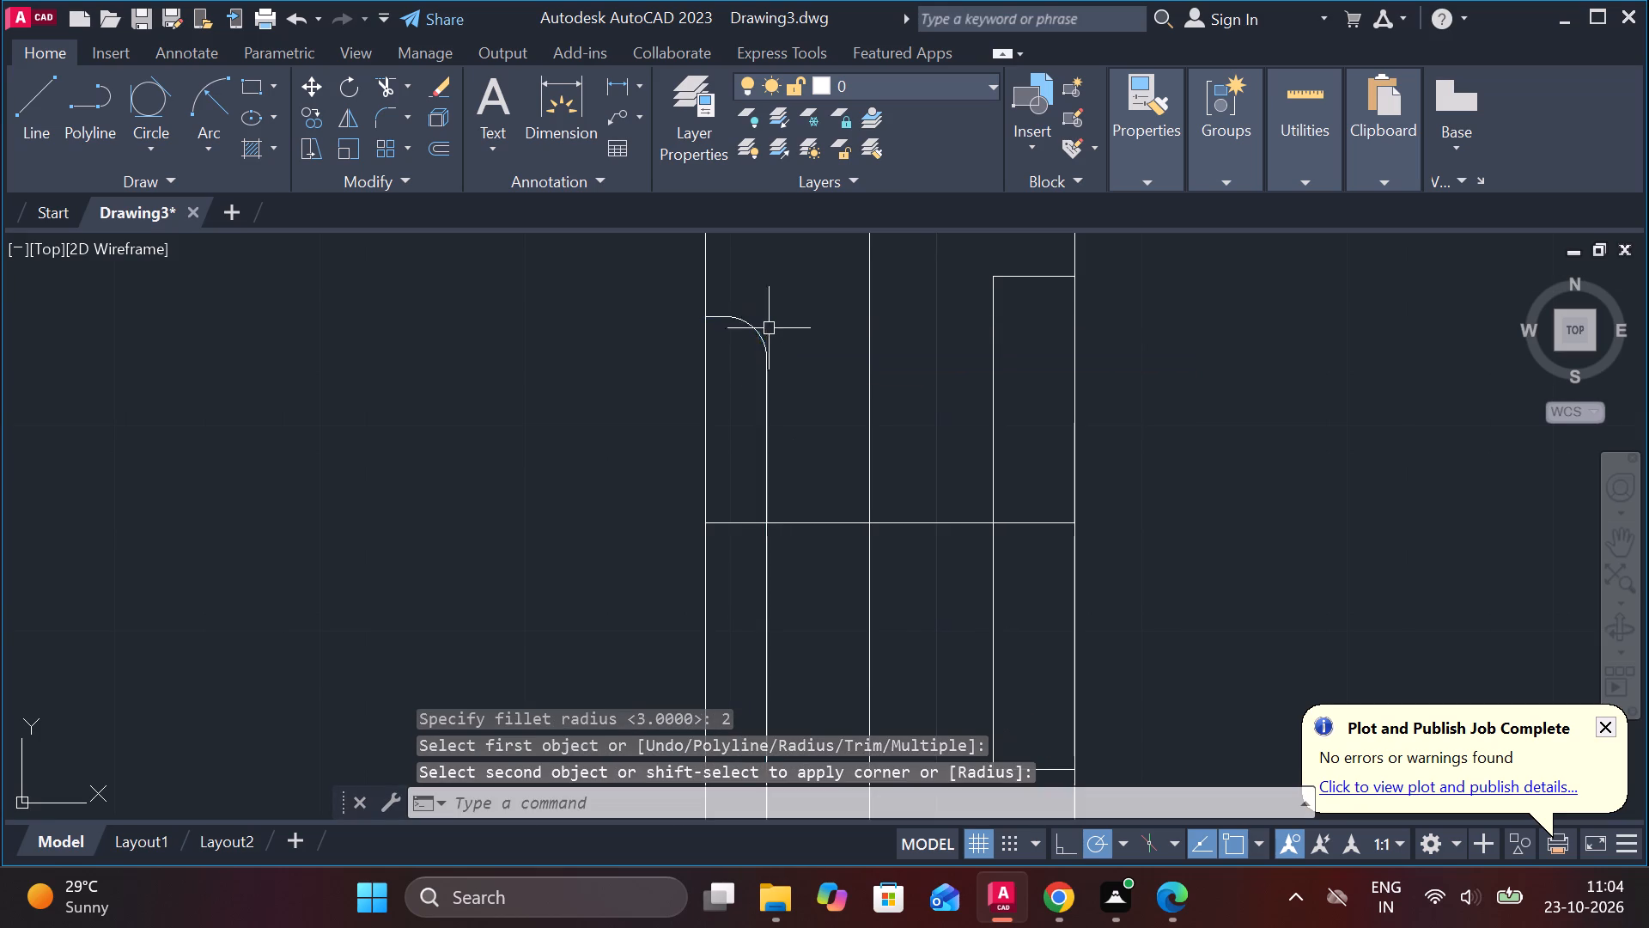
# Trim away all geometry below the horizontal centre line, including the recess's lower line and the bottom edge.
pyautogui.scroll(-1, 832, 333)
pyautogui.moveTo(834, 333); pyautogui.dragTo(758, 332, button='middle')
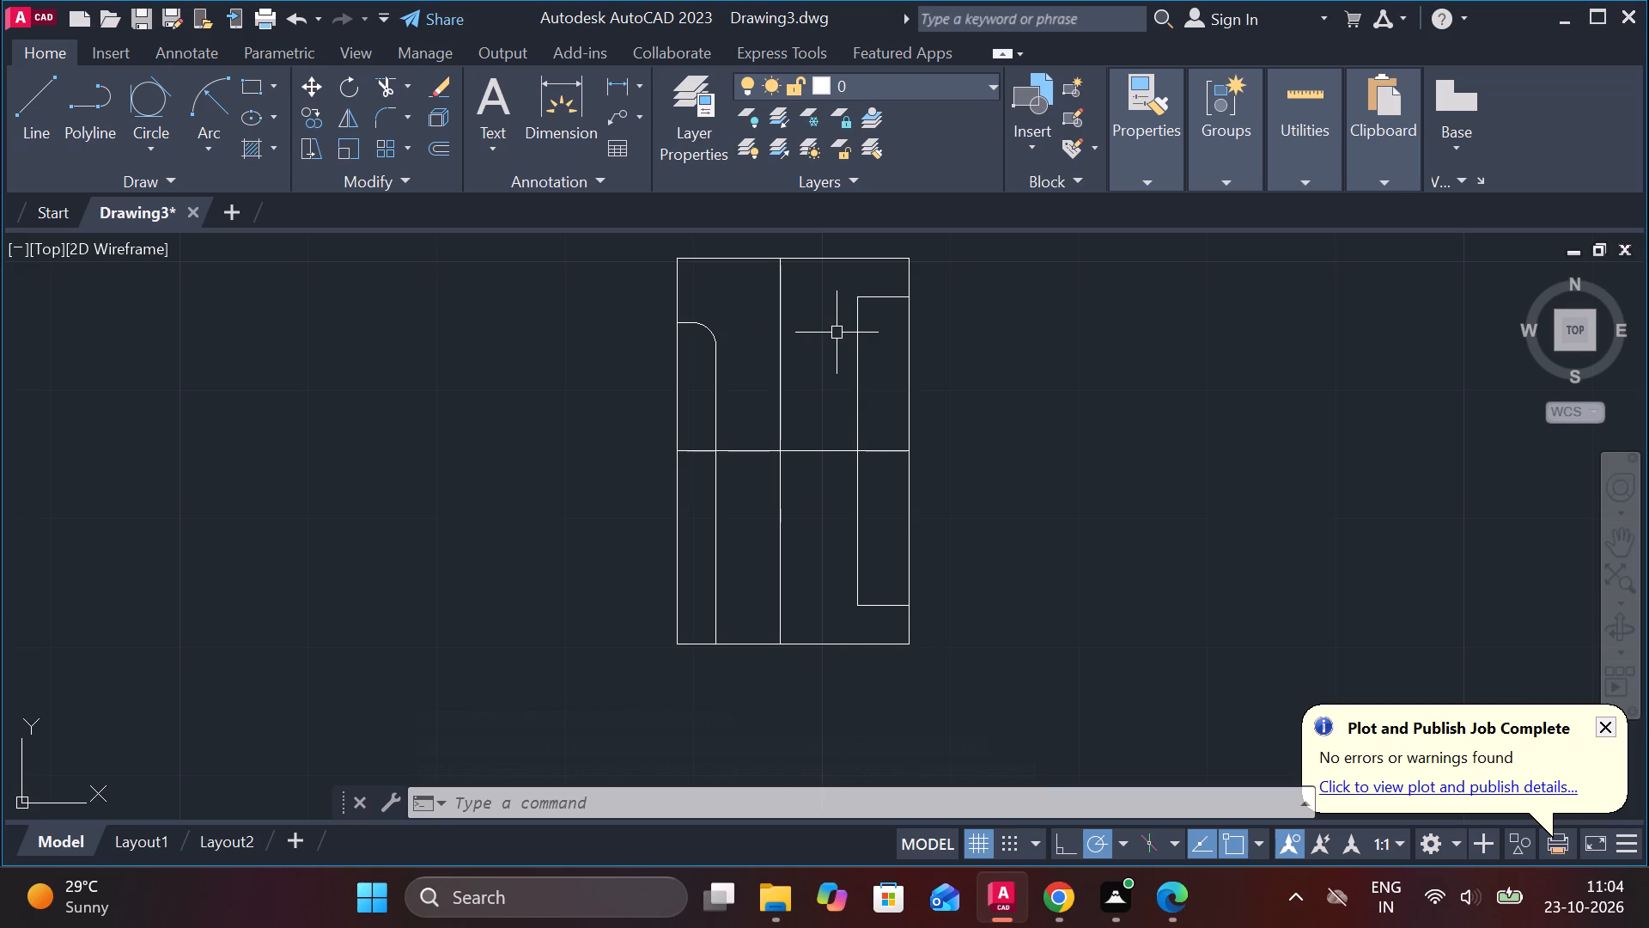
pyautogui.write('TR')
pyautogui.press('space')
pyautogui.moveTo(1063, 543); pyautogui.dragTo(675, 502)
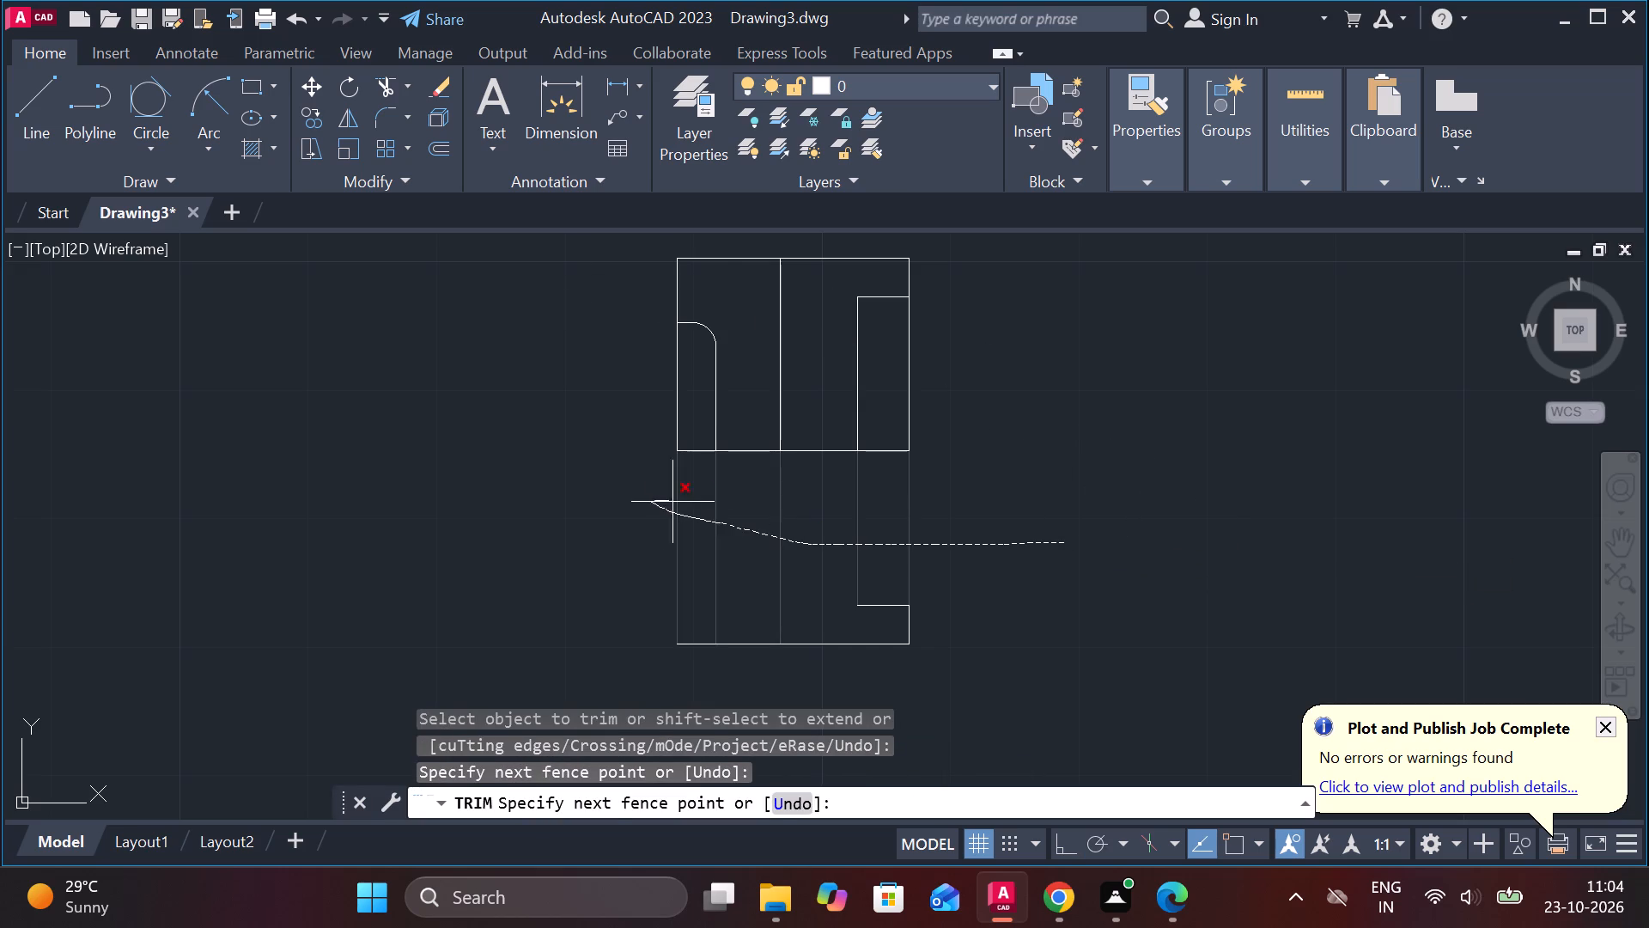
pyautogui.moveTo(675, 502); pyautogui.dragTo(704, 504)
pyautogui.moveTo(745, 660); pyautogui.dragTo(810, 609)
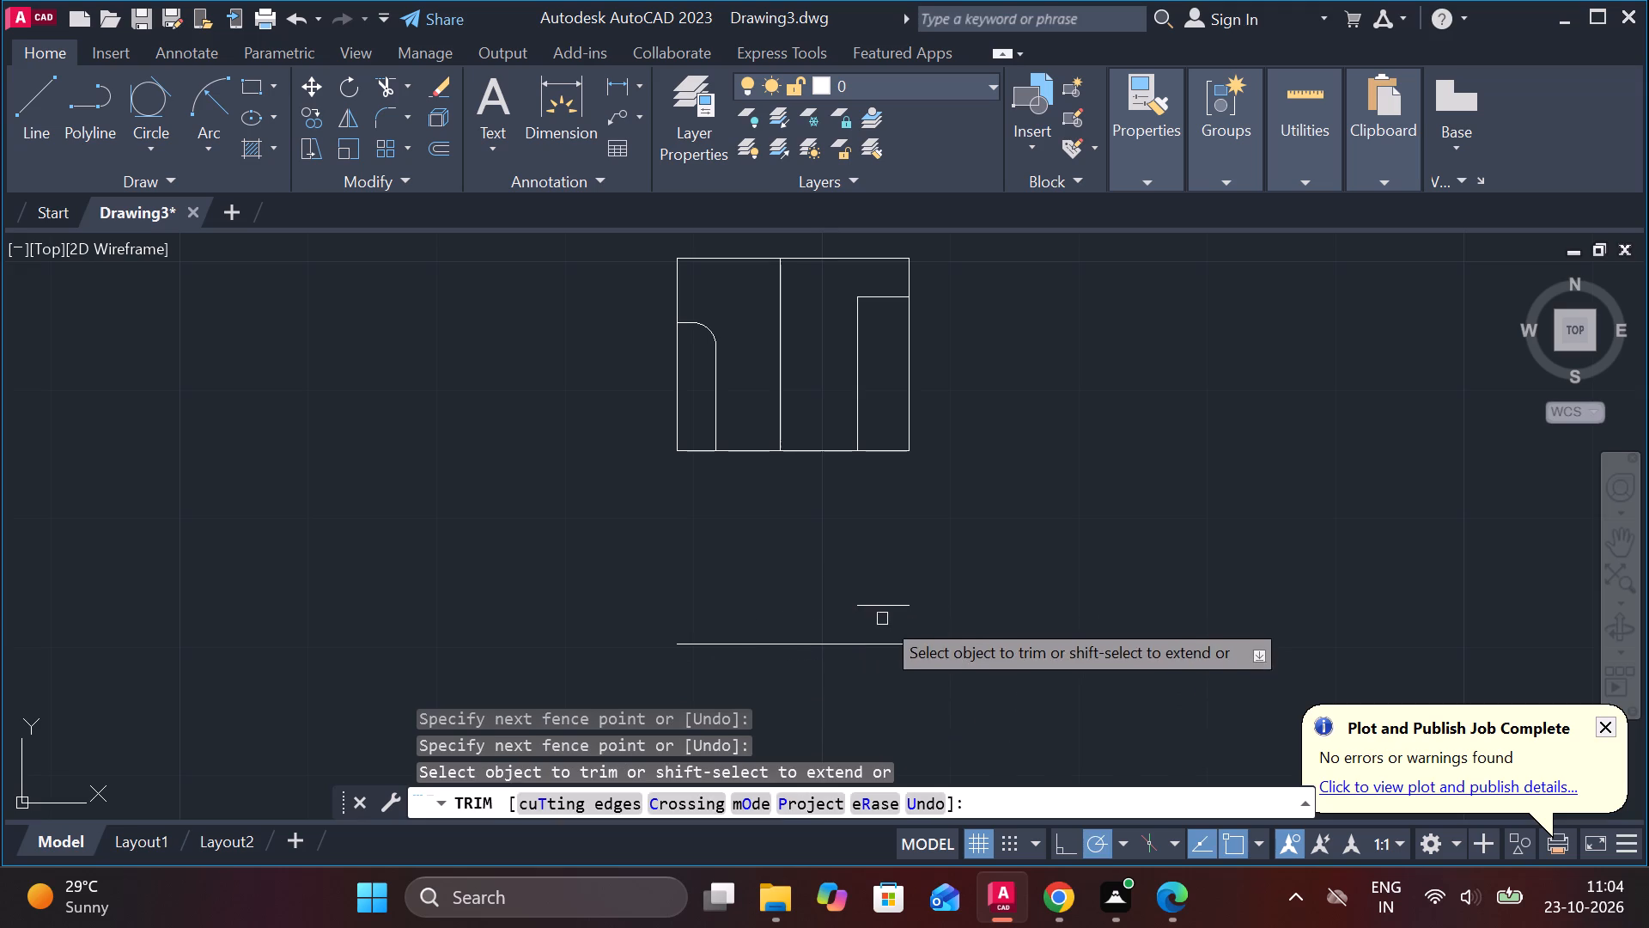
pyautogui.click(882, 608)
pyautogui.click(864, 643)
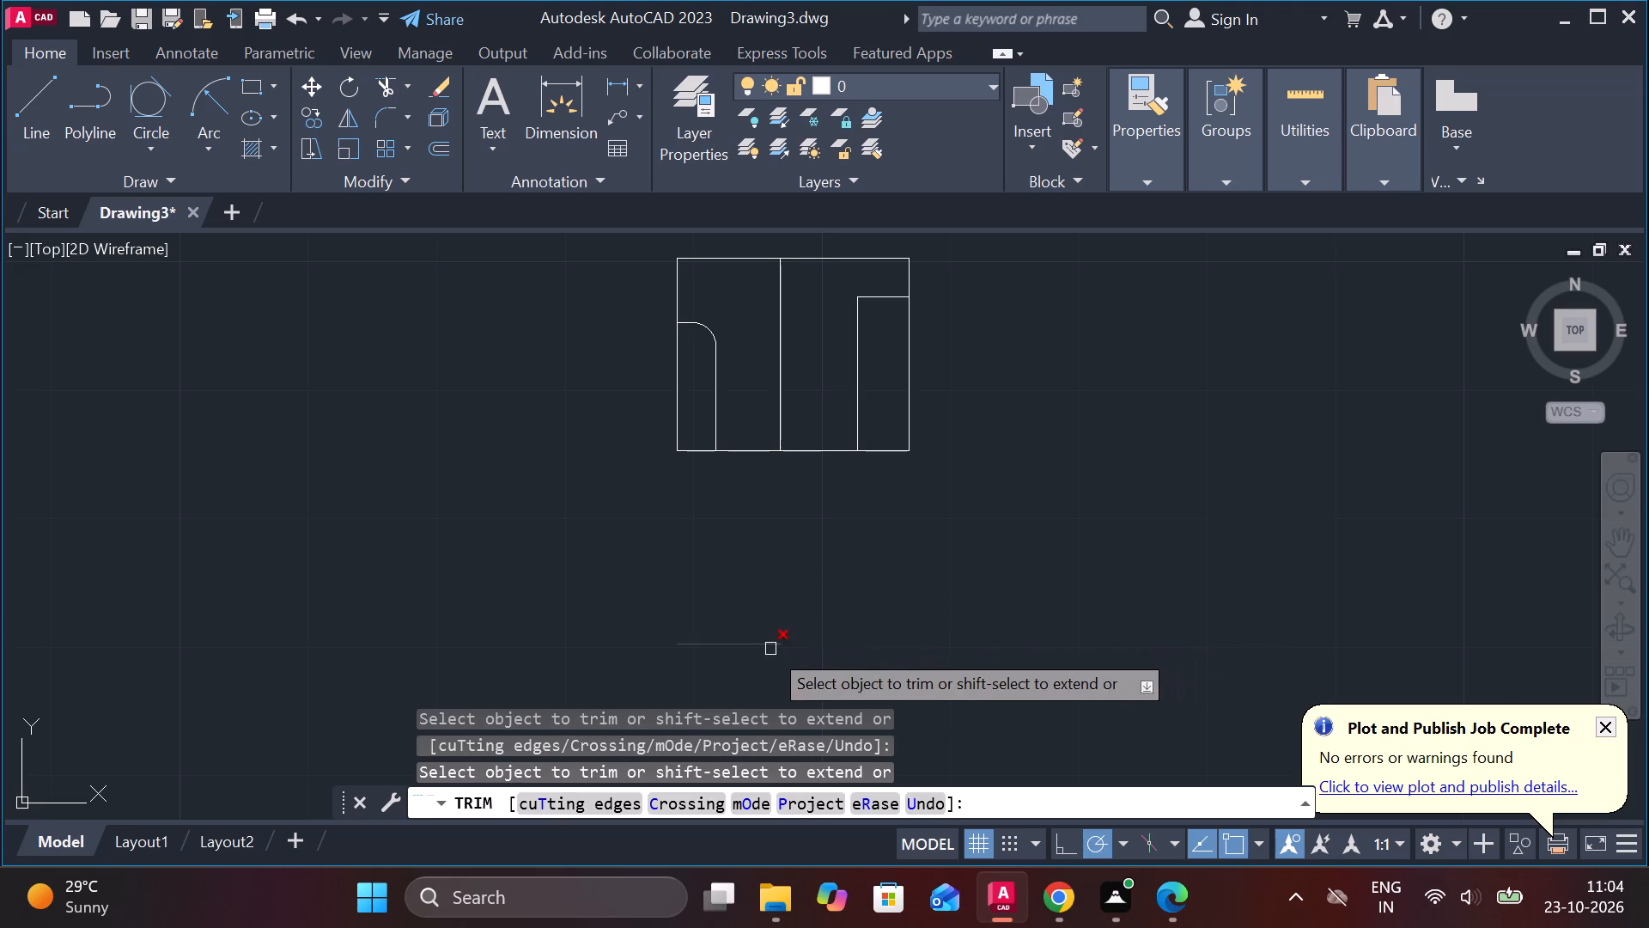
pyautogui.click(770, 649)
pyautogui.moveTo(1081, 320); pyautogui.dragTo(1096, 450, button='middle')
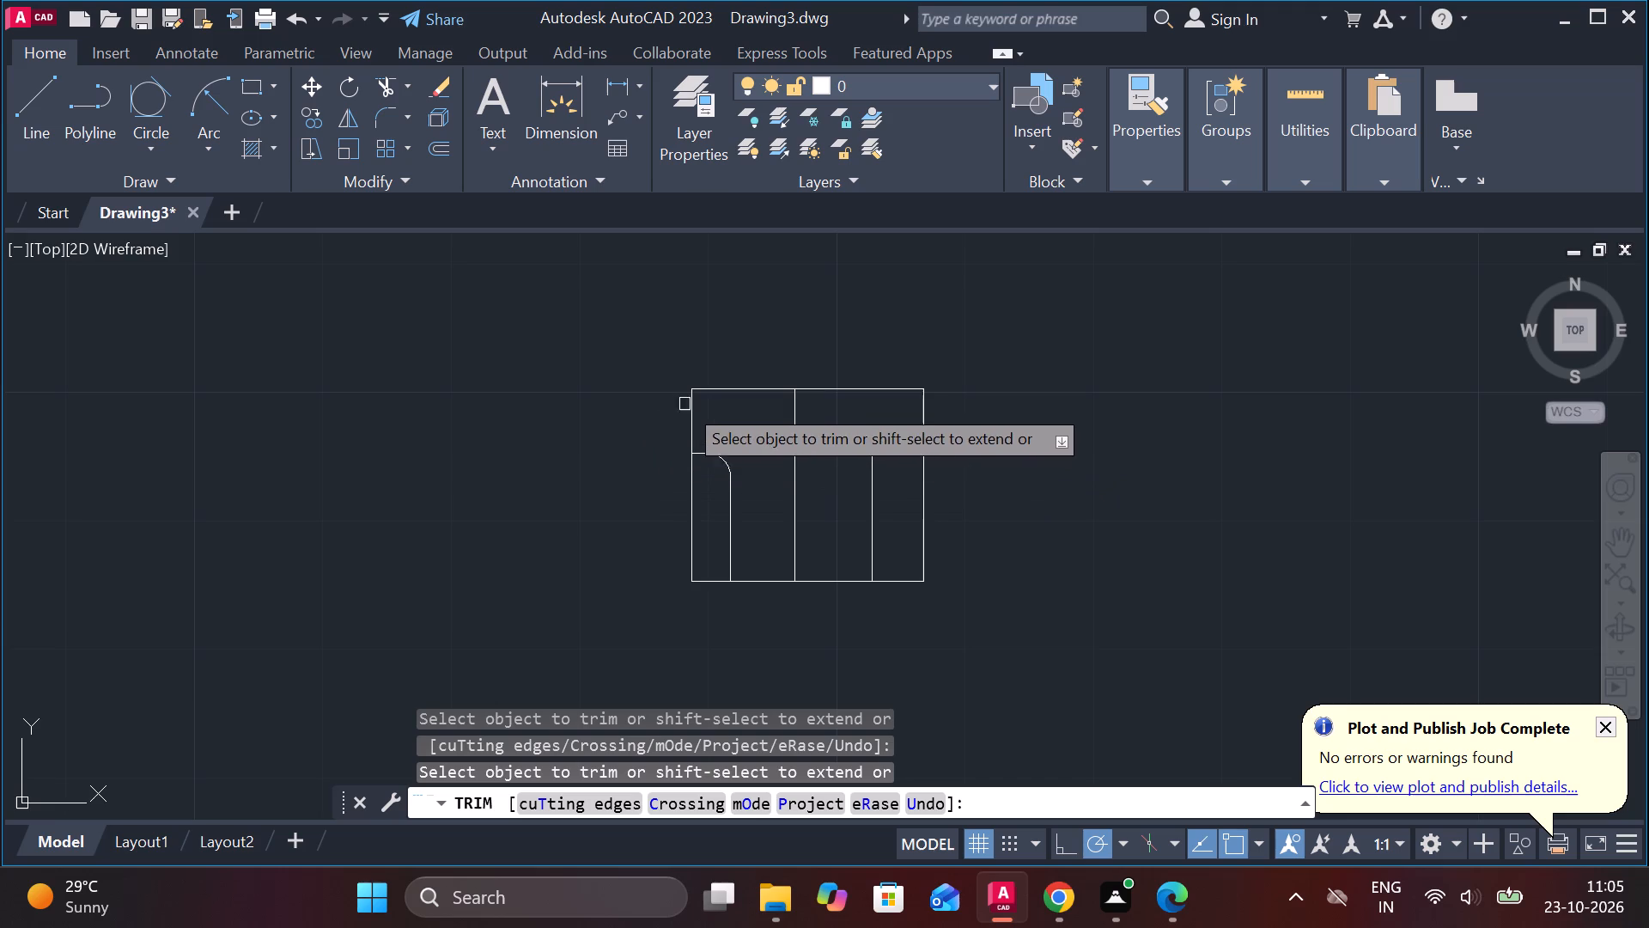
pyautogui.press('Escape')
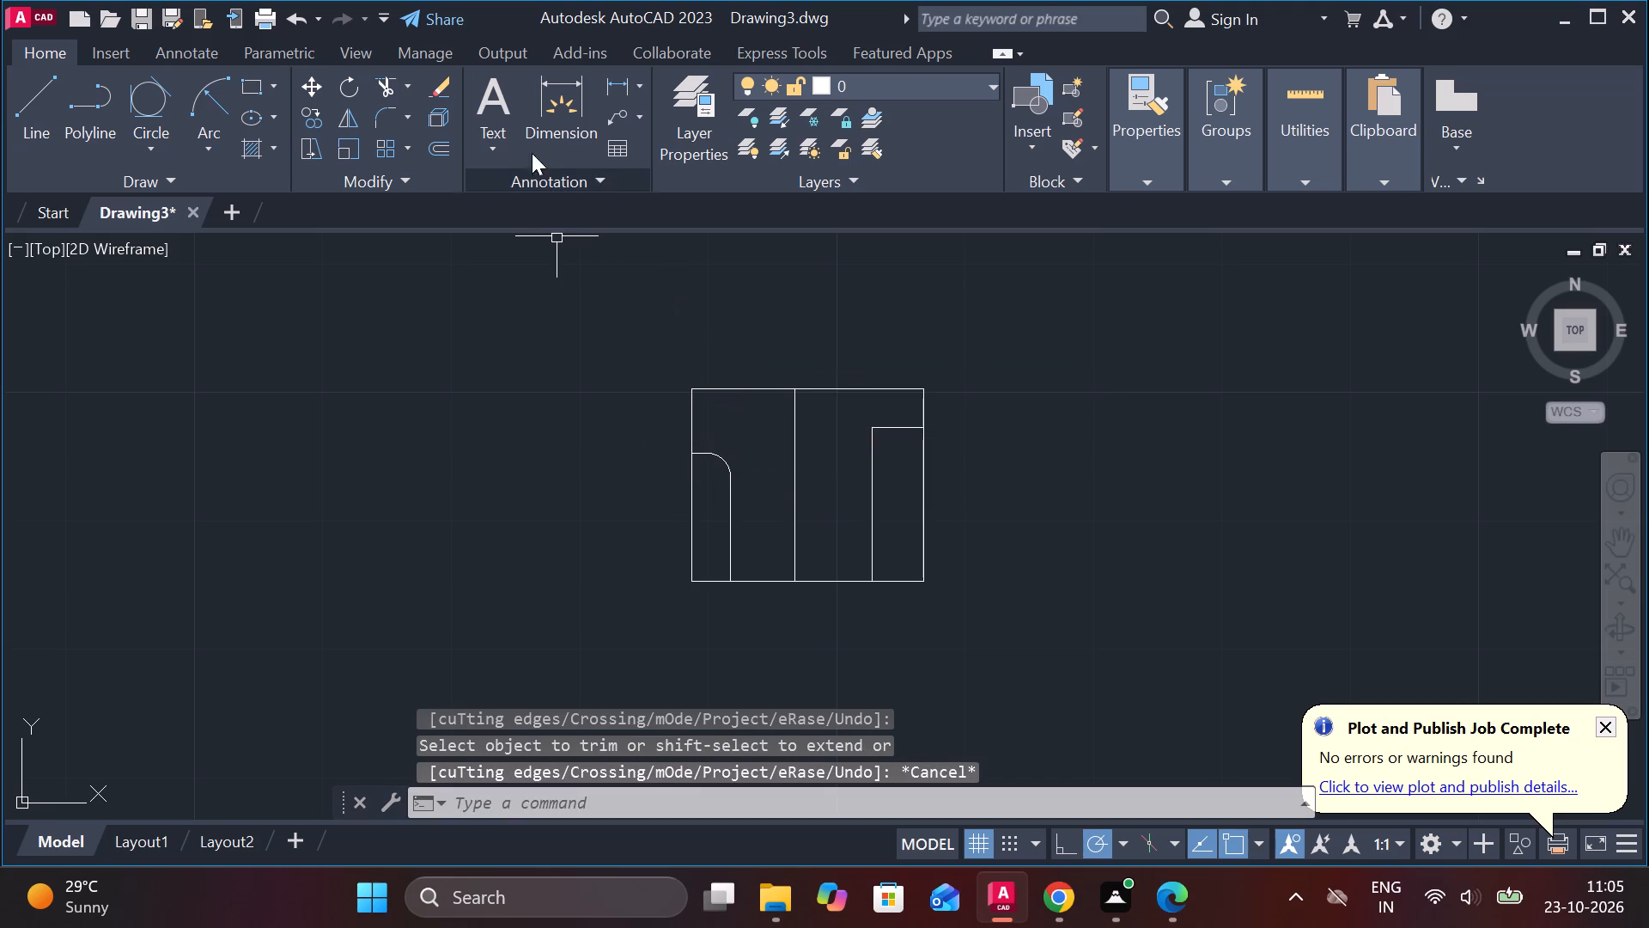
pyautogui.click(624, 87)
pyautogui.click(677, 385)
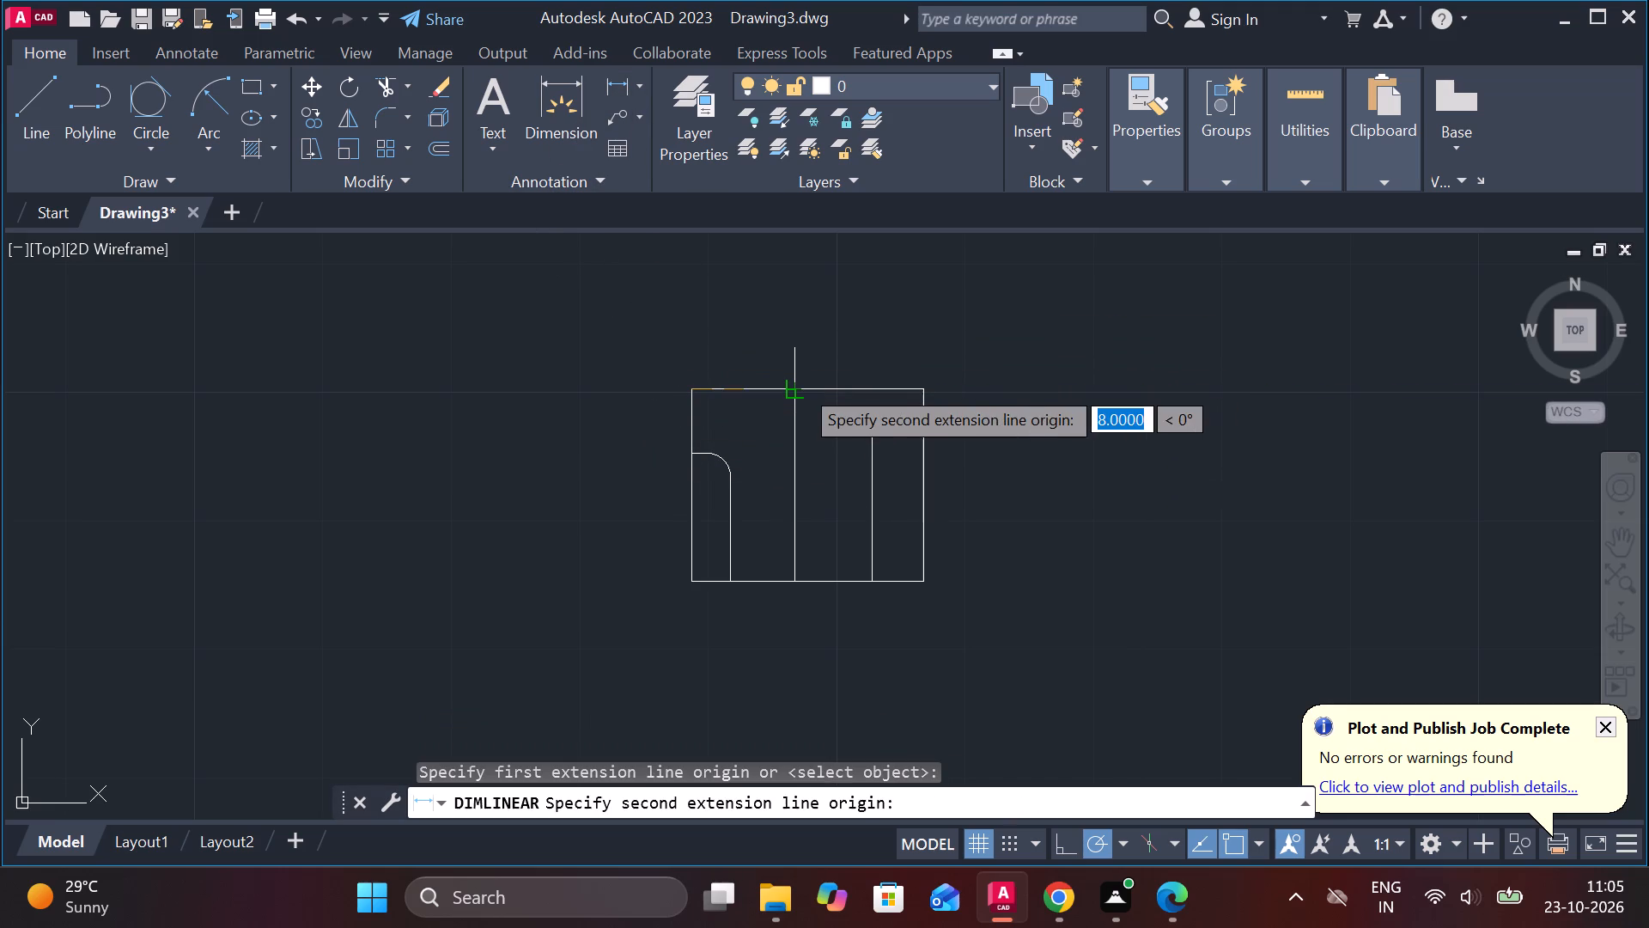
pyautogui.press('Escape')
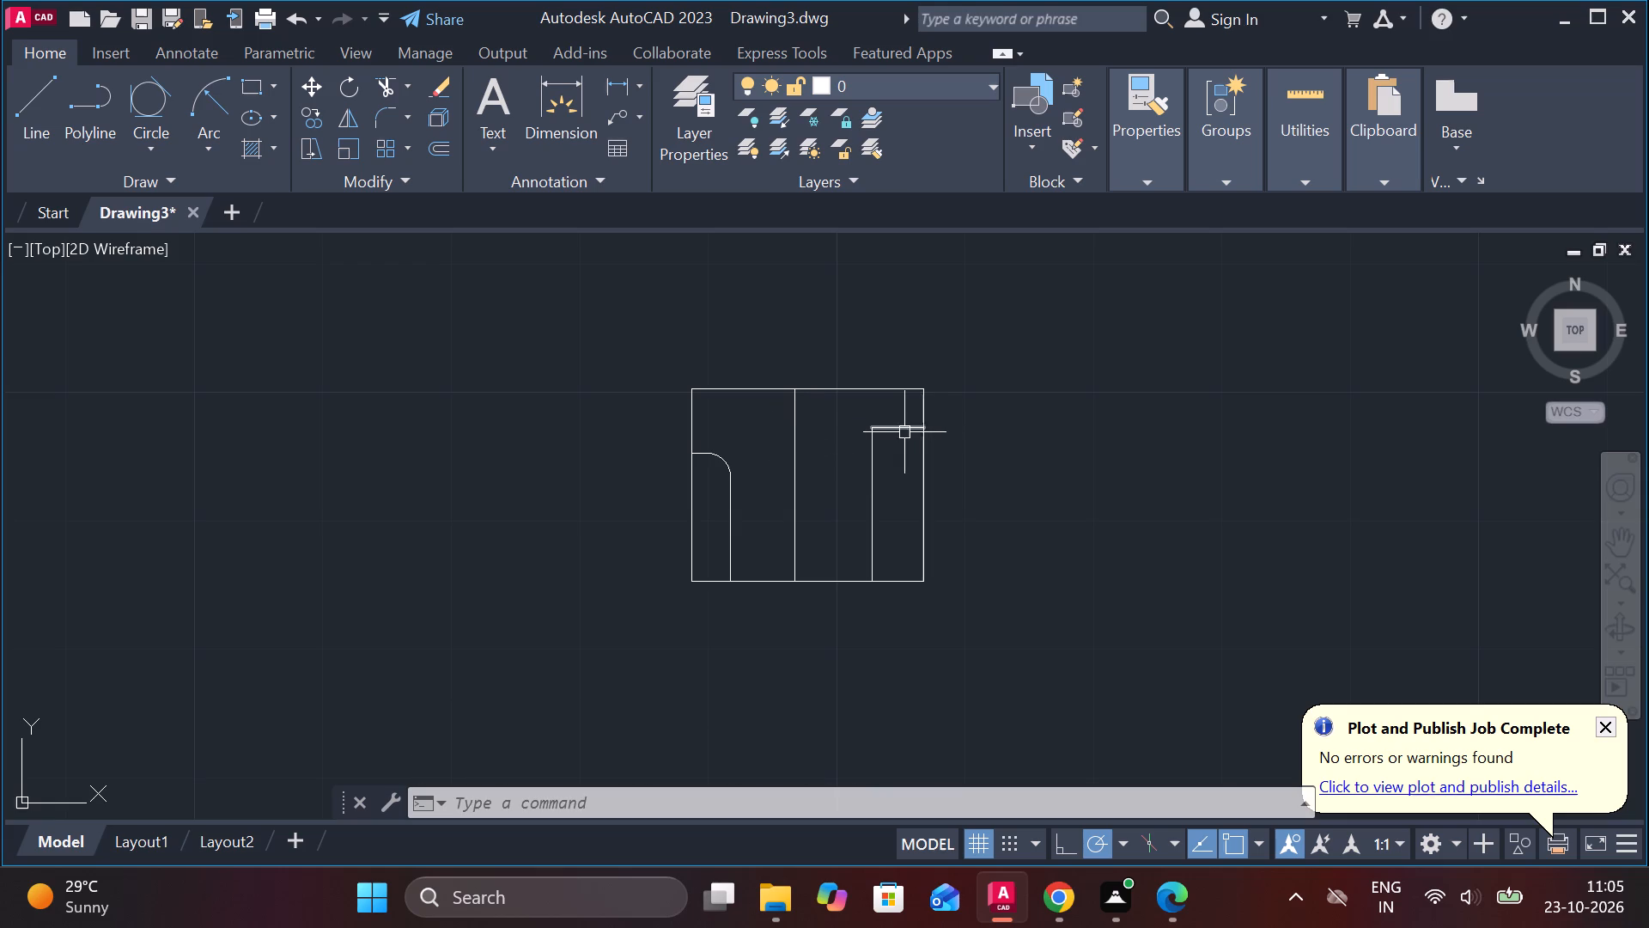
# Trim away the top edge and right edge portions outside the stepped profile, above the short right-hand horizontal line.
pyautogui.write('TR')
pyautogui.press('space')
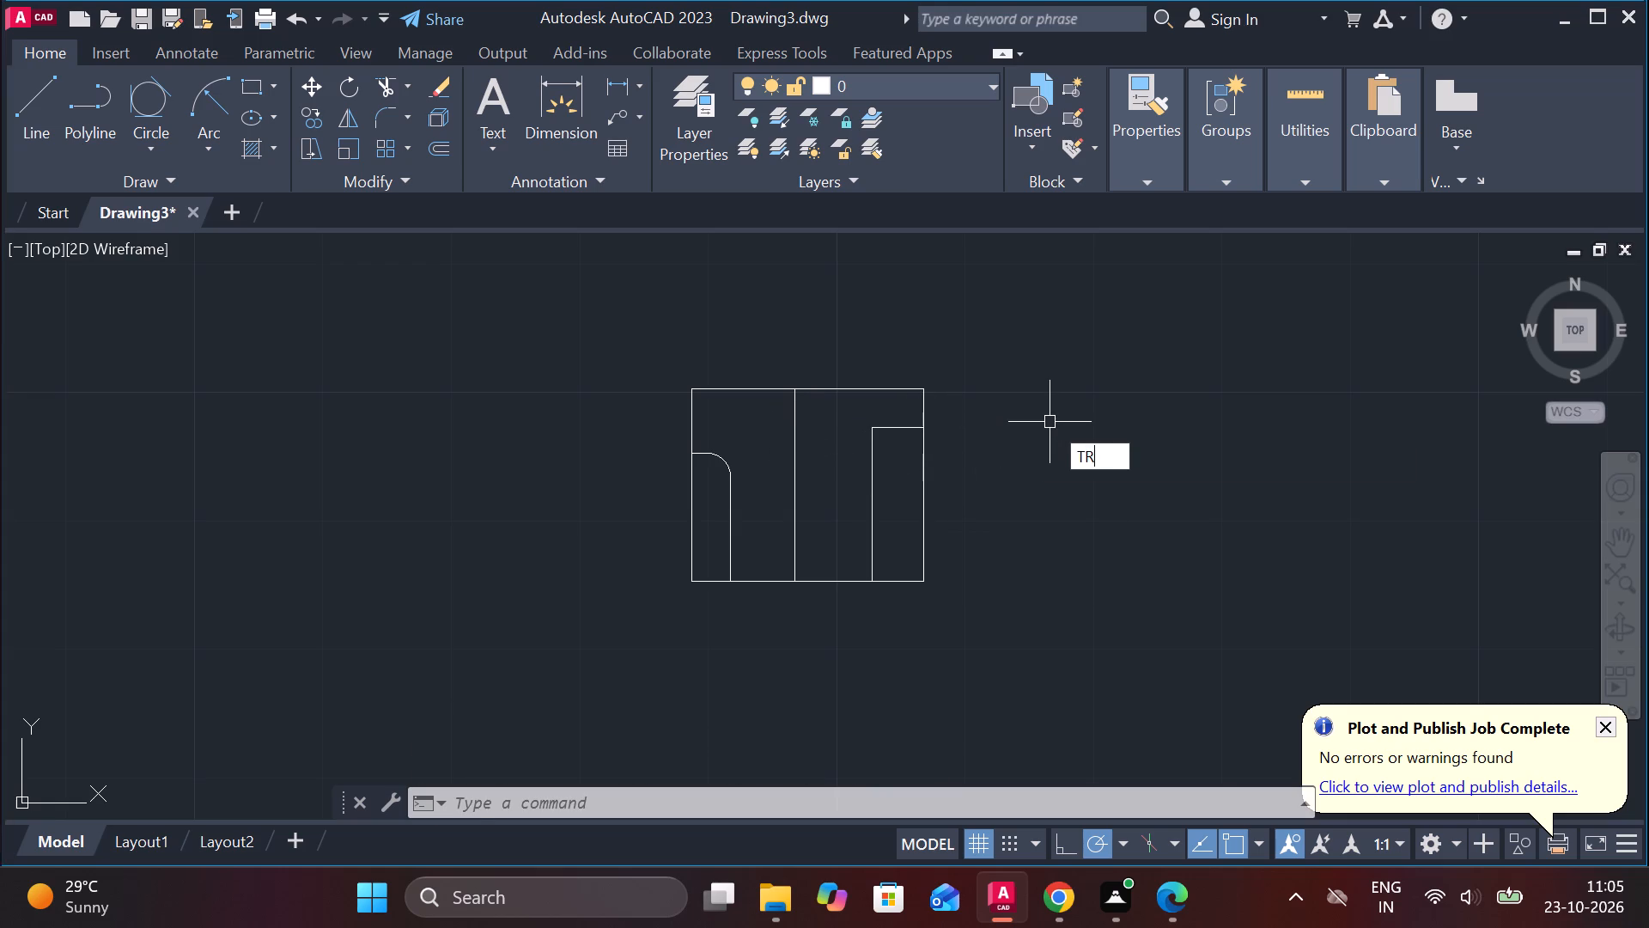
pyautogui.moveTo(945, 414); pyautogui.dragTo(868, 377)
pyautogui.click(864, 372)
pyautogui.press('Escape')
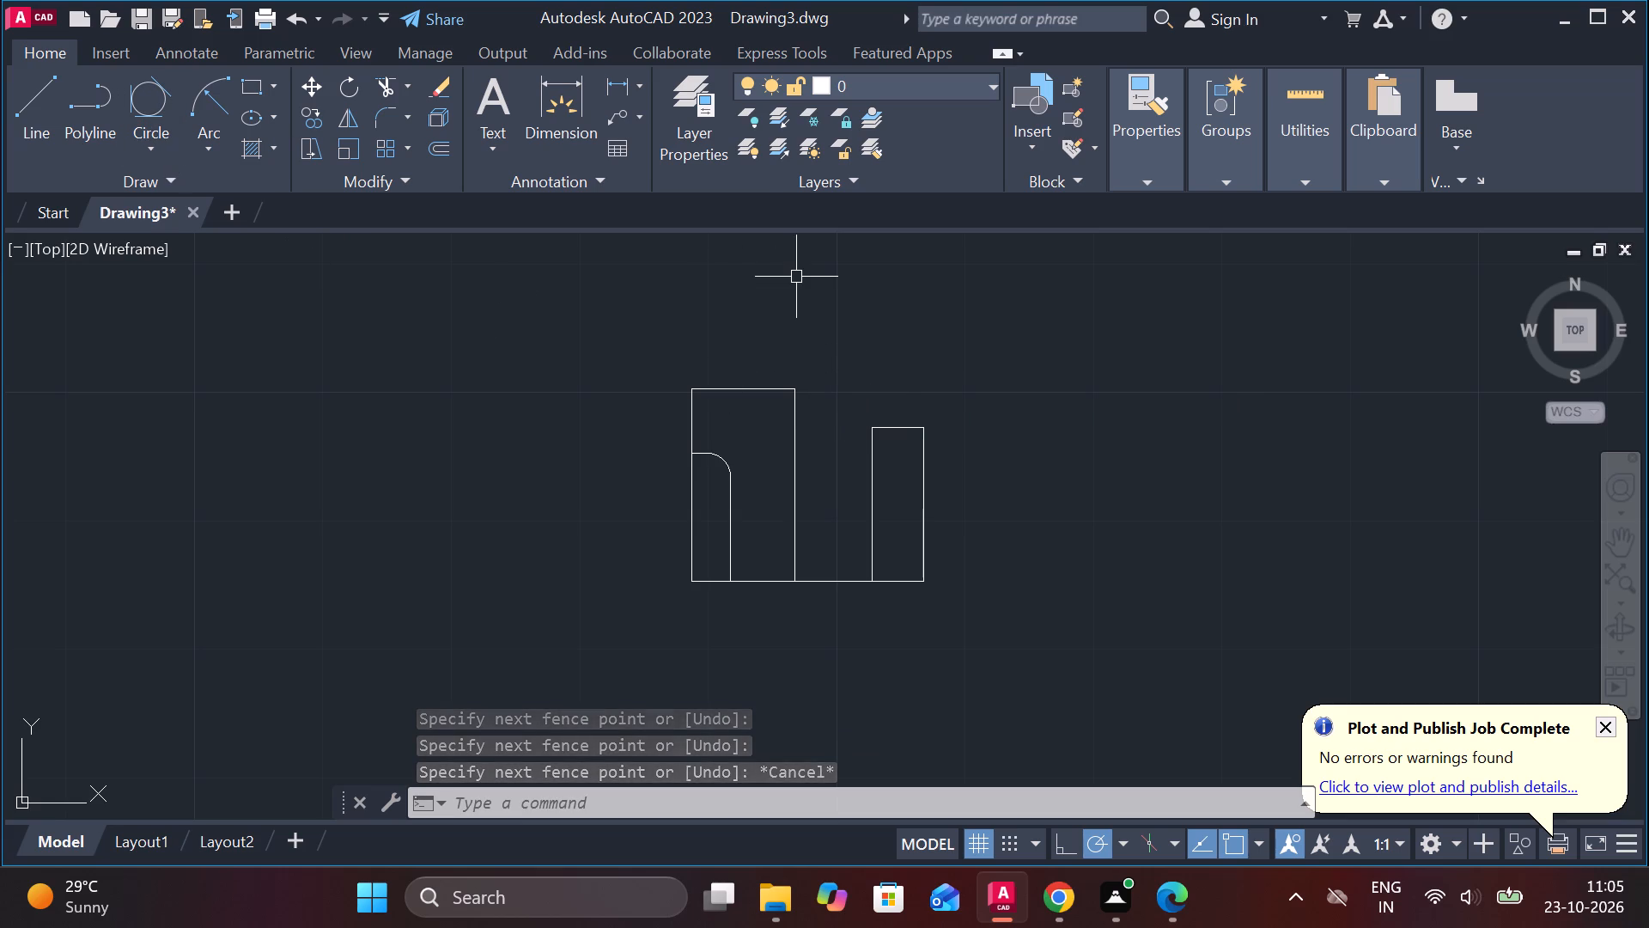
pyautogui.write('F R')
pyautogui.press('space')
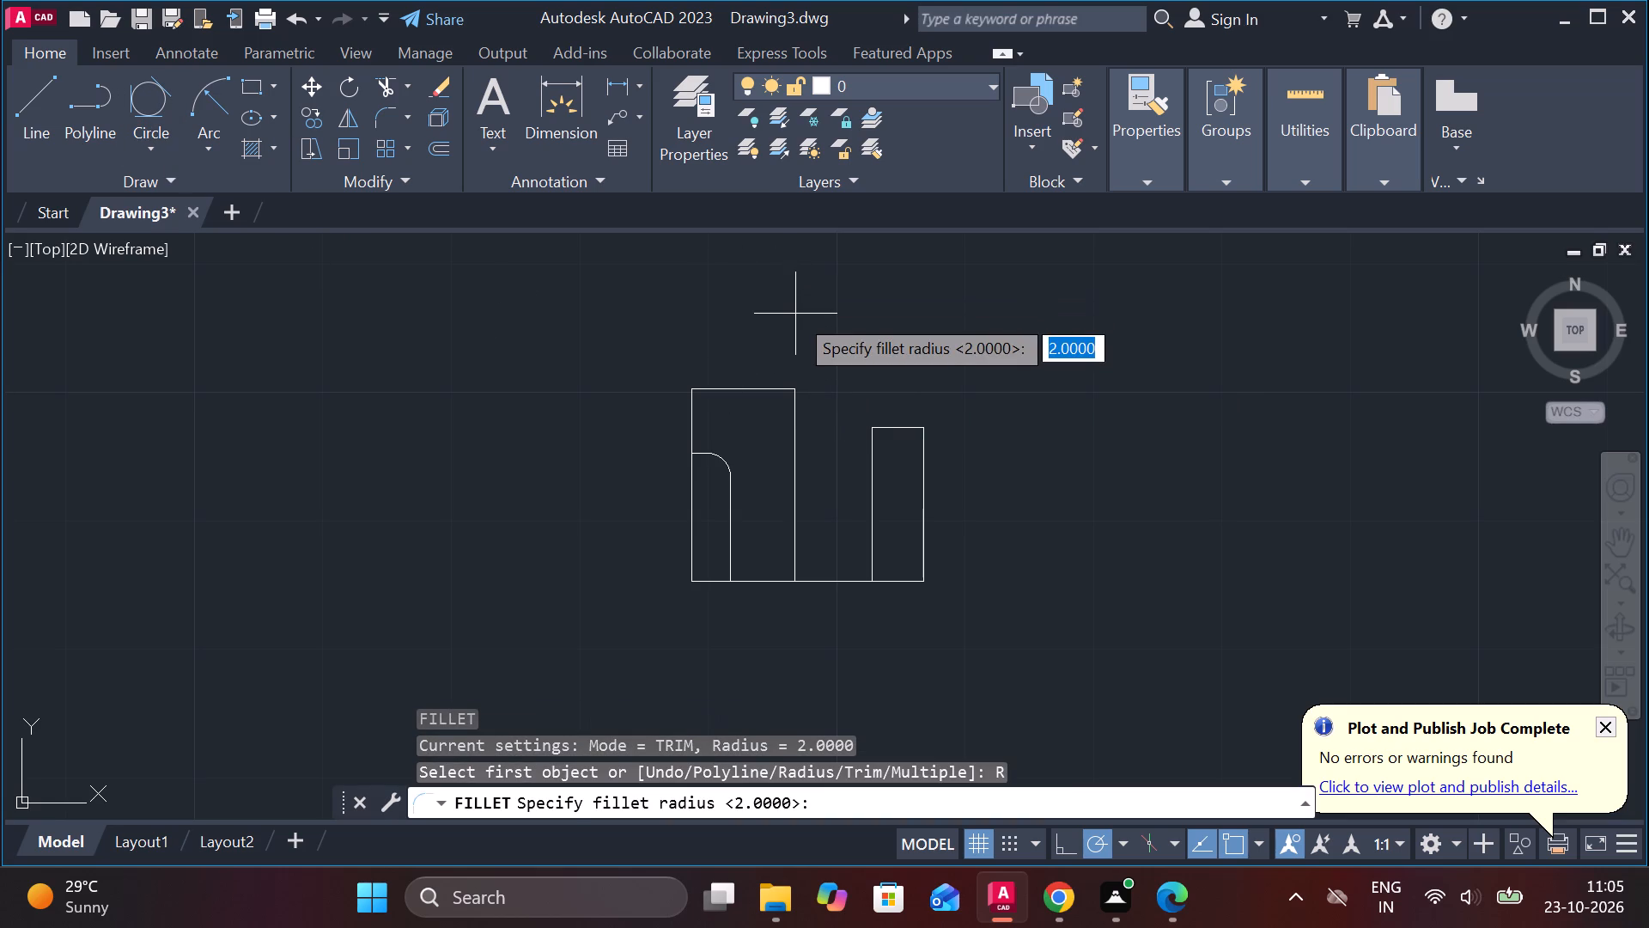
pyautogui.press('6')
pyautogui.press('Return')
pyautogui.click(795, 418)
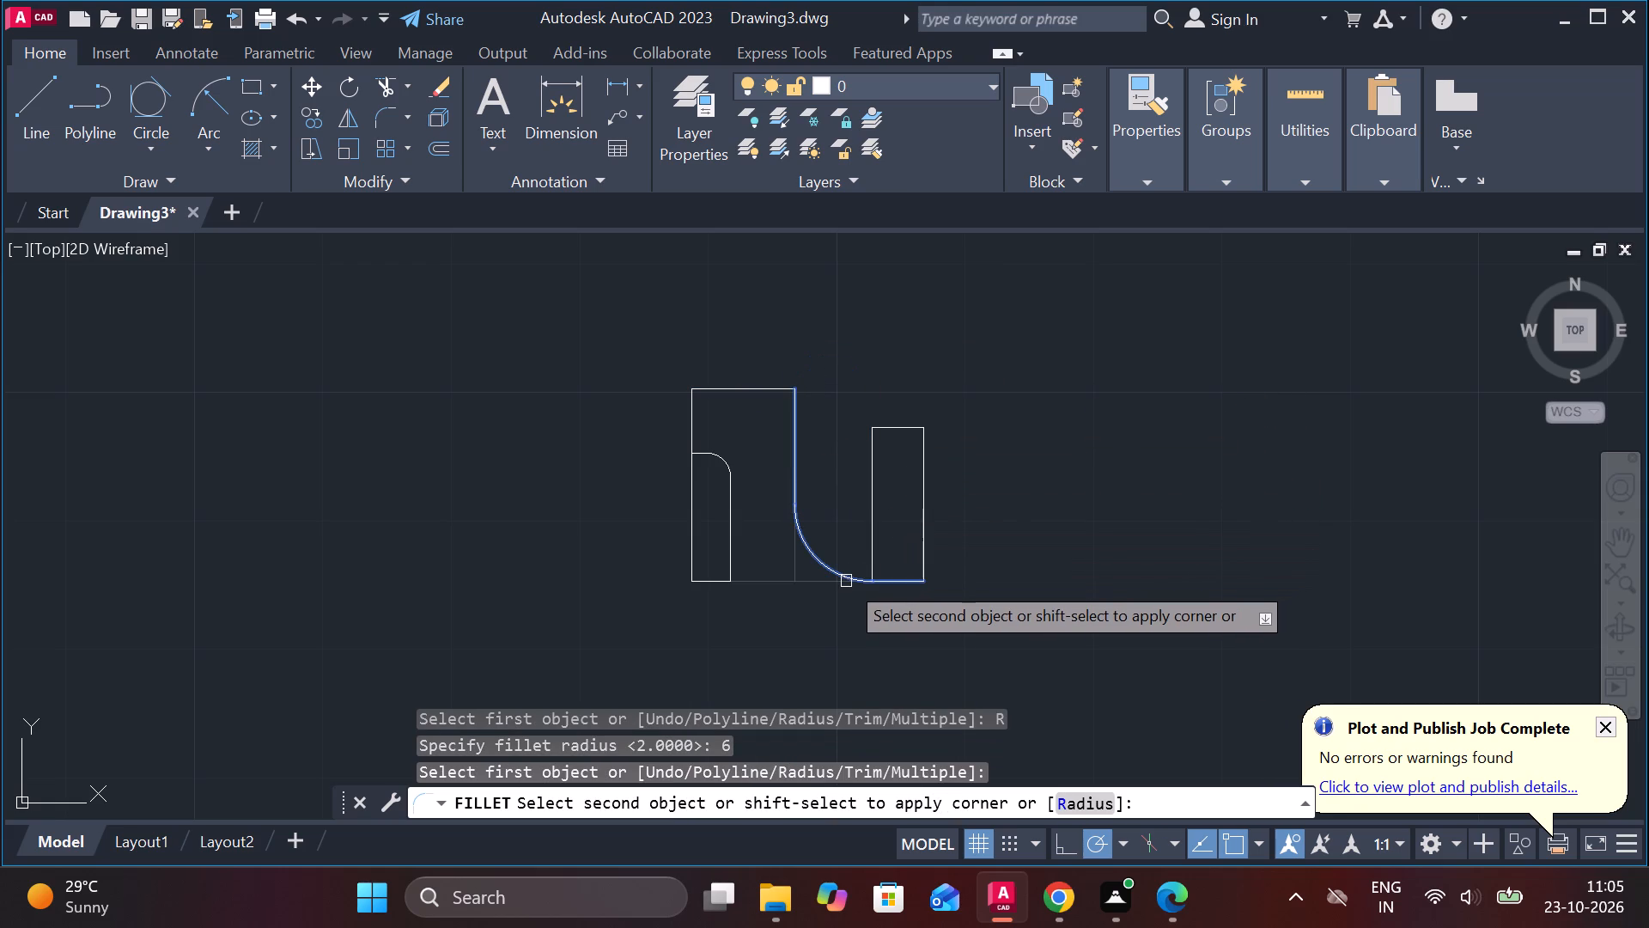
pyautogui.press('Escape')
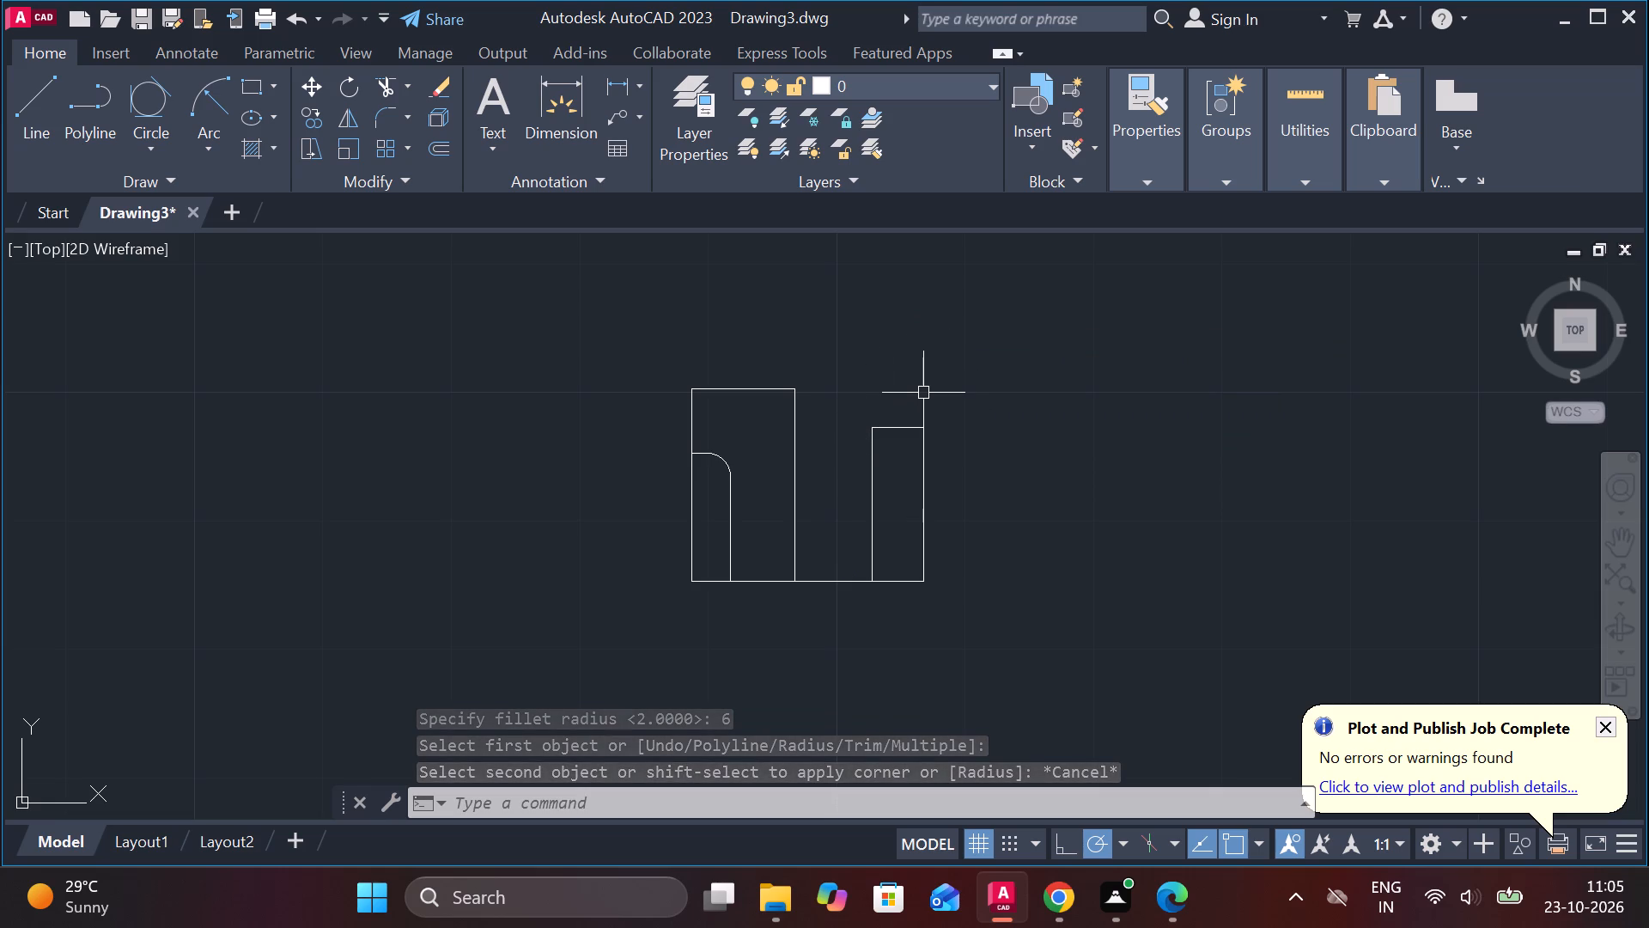
# Draw a horizontal line from the right block's upper inner corner across to the taller block's vertical edge.
pyautogui.press('l')
pyautogui.press('Return')
pyautogui.click(880, 422)
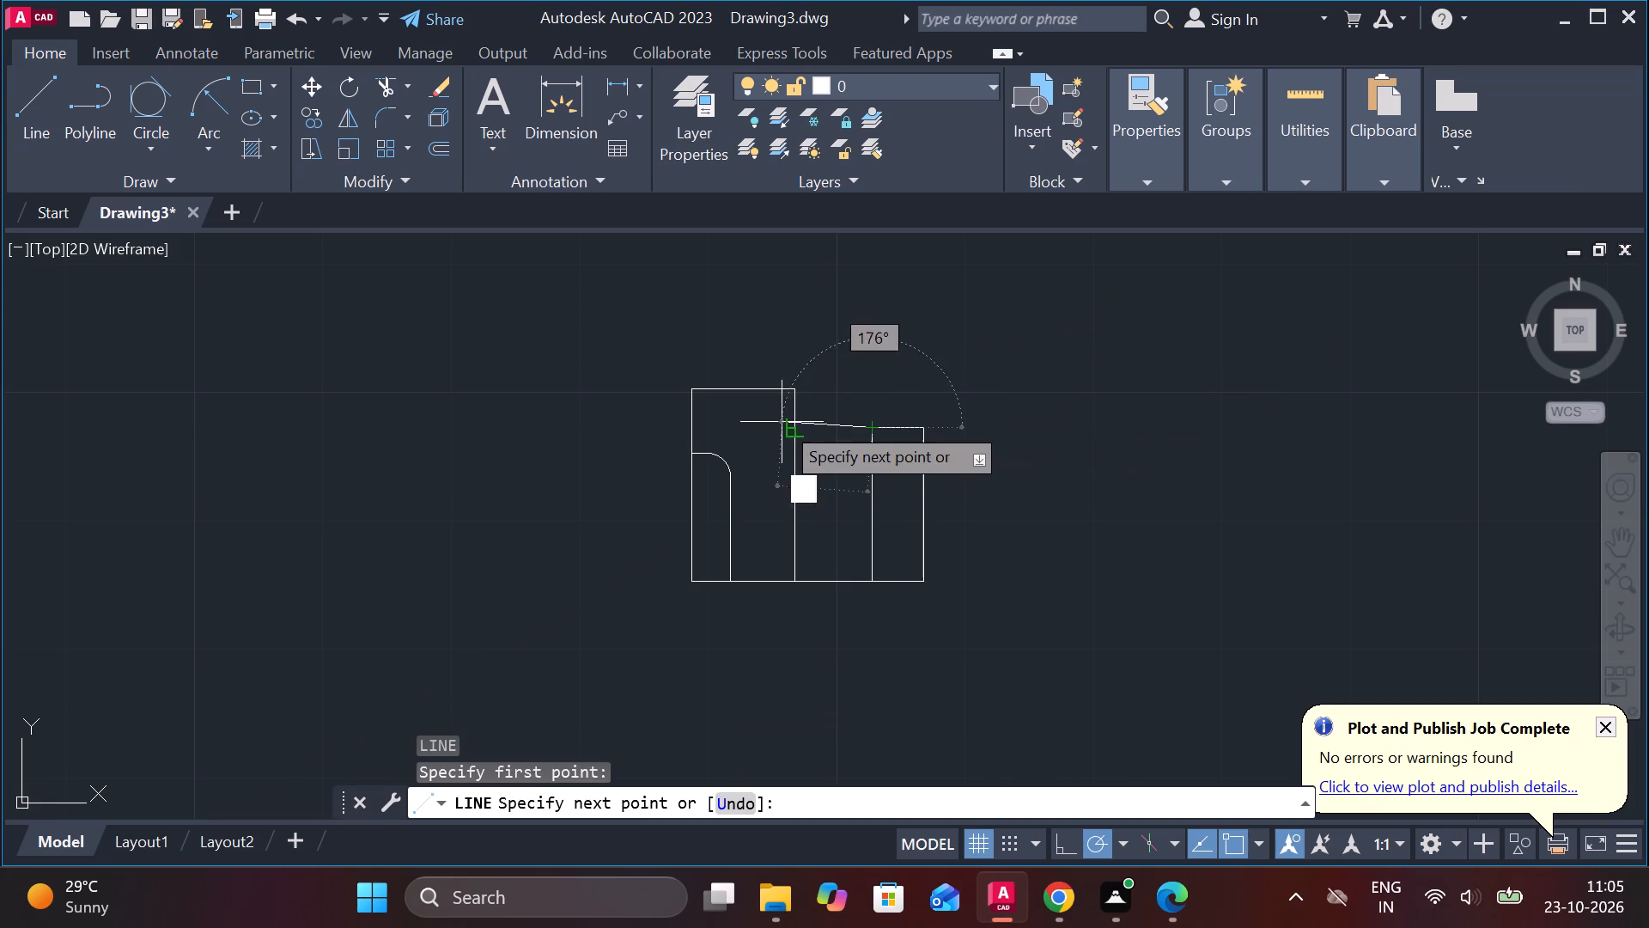
pyautogui.scroll(2, 743, 417)
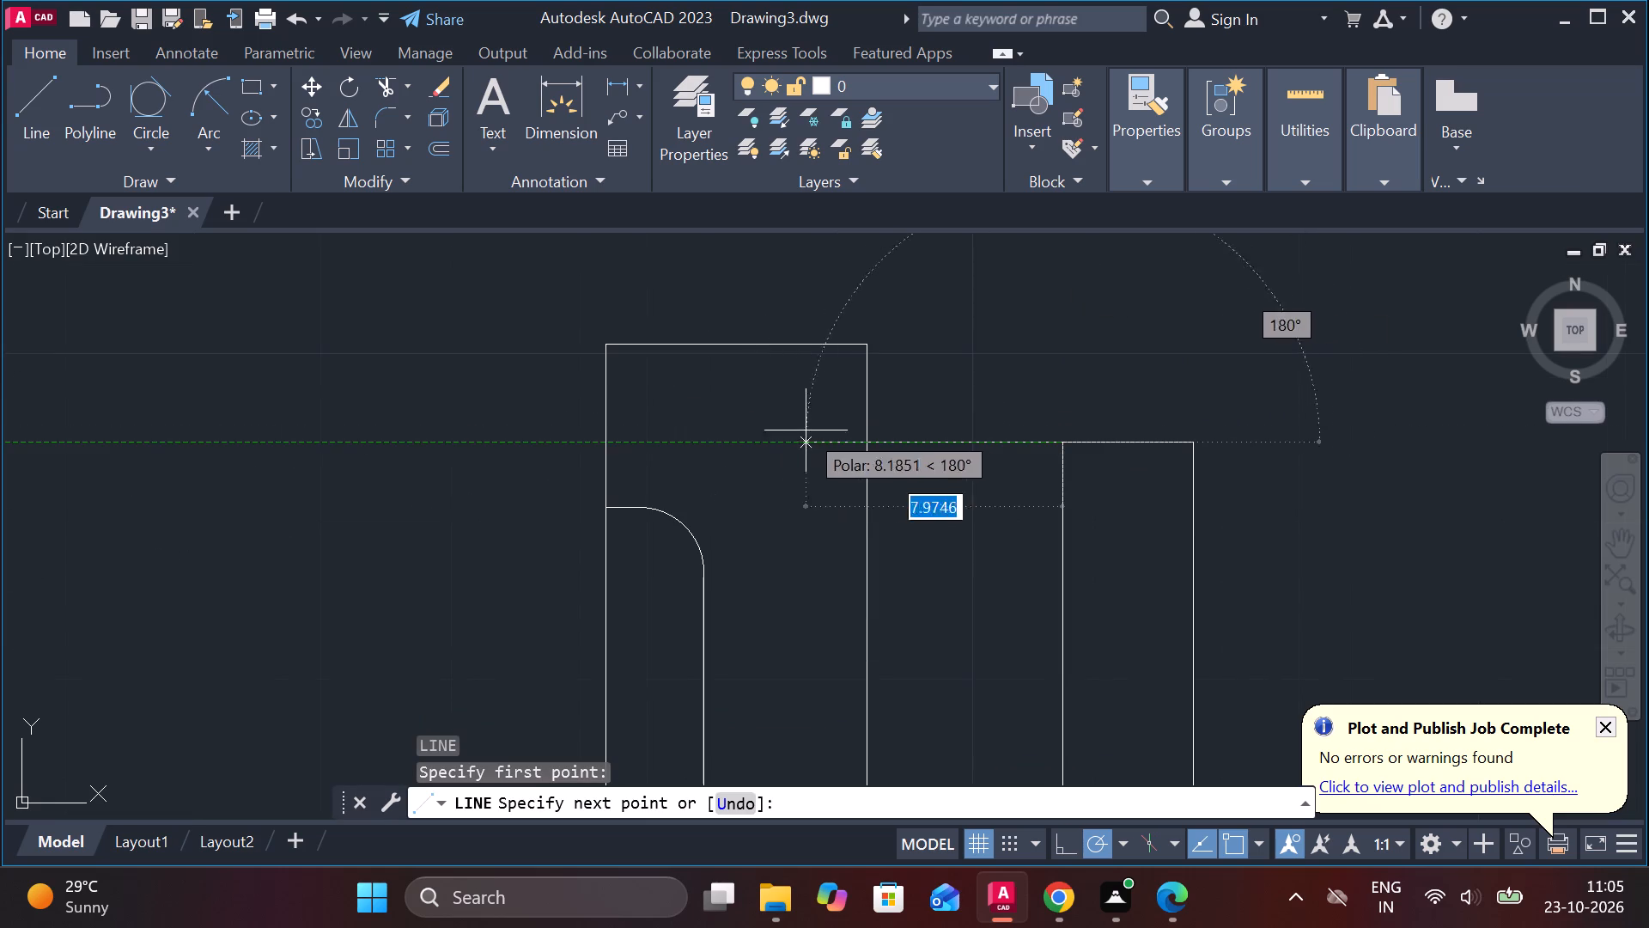
pyautogui.click(873, 445)
pyautogui.press('Escape')
# Draw a radius 3 circle centred on the midpoint of the horizontal line between the two blocks.
pyautogui.write('C')
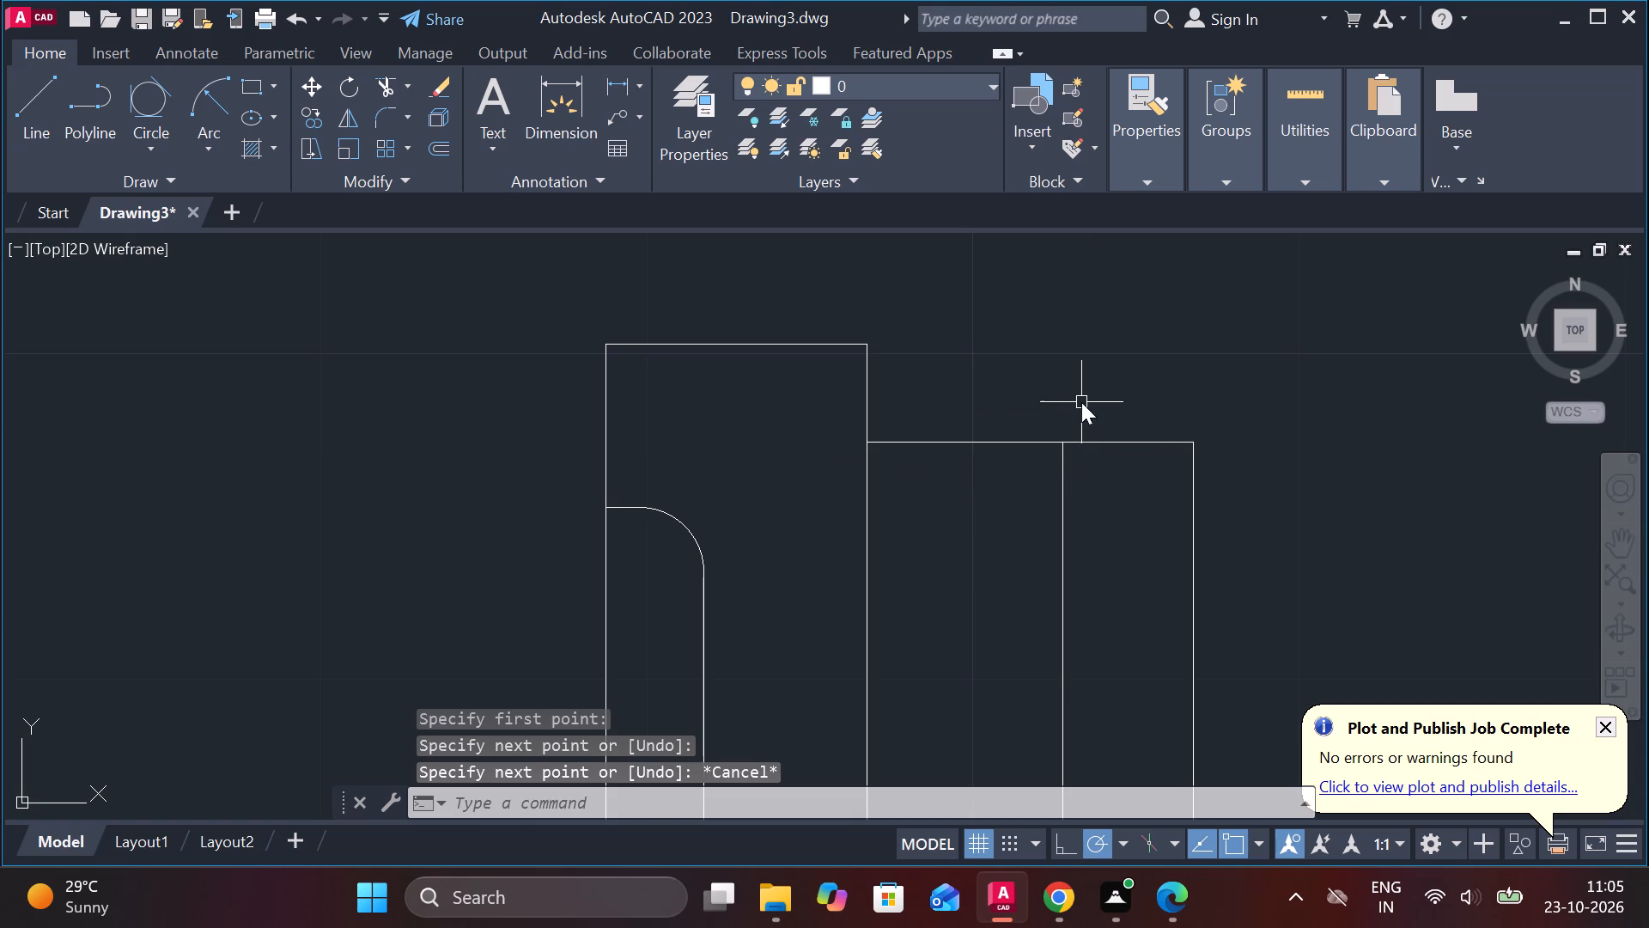
pyautogui.press('space')
pyautogui.click(969, 442)
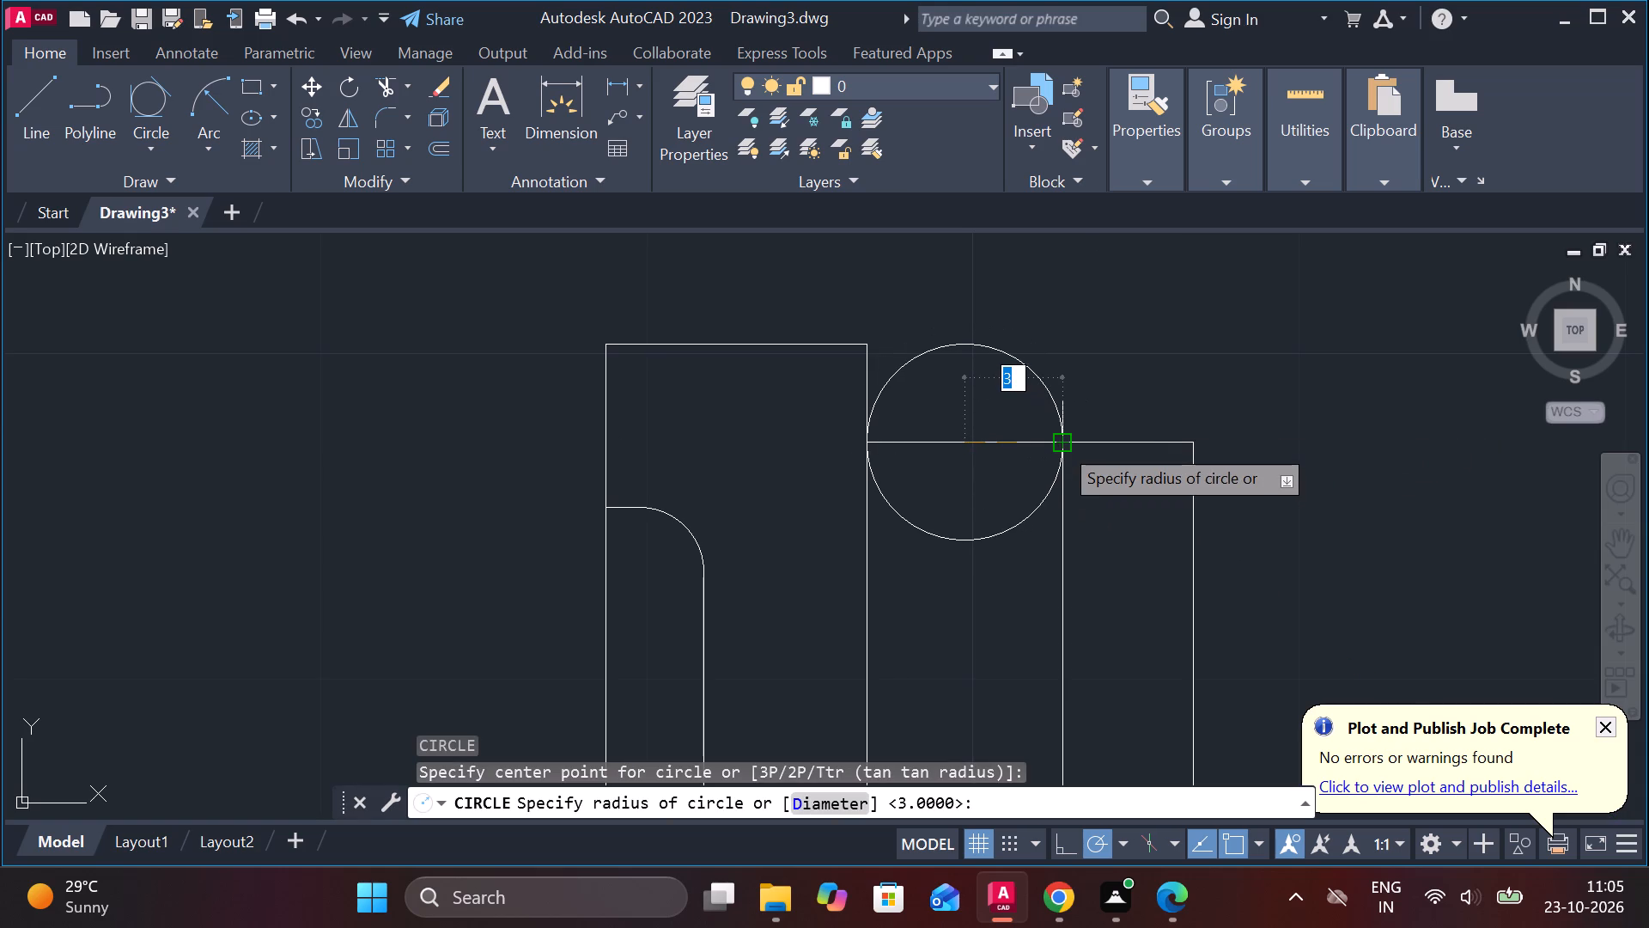
pyautogui.click(1060, 443)
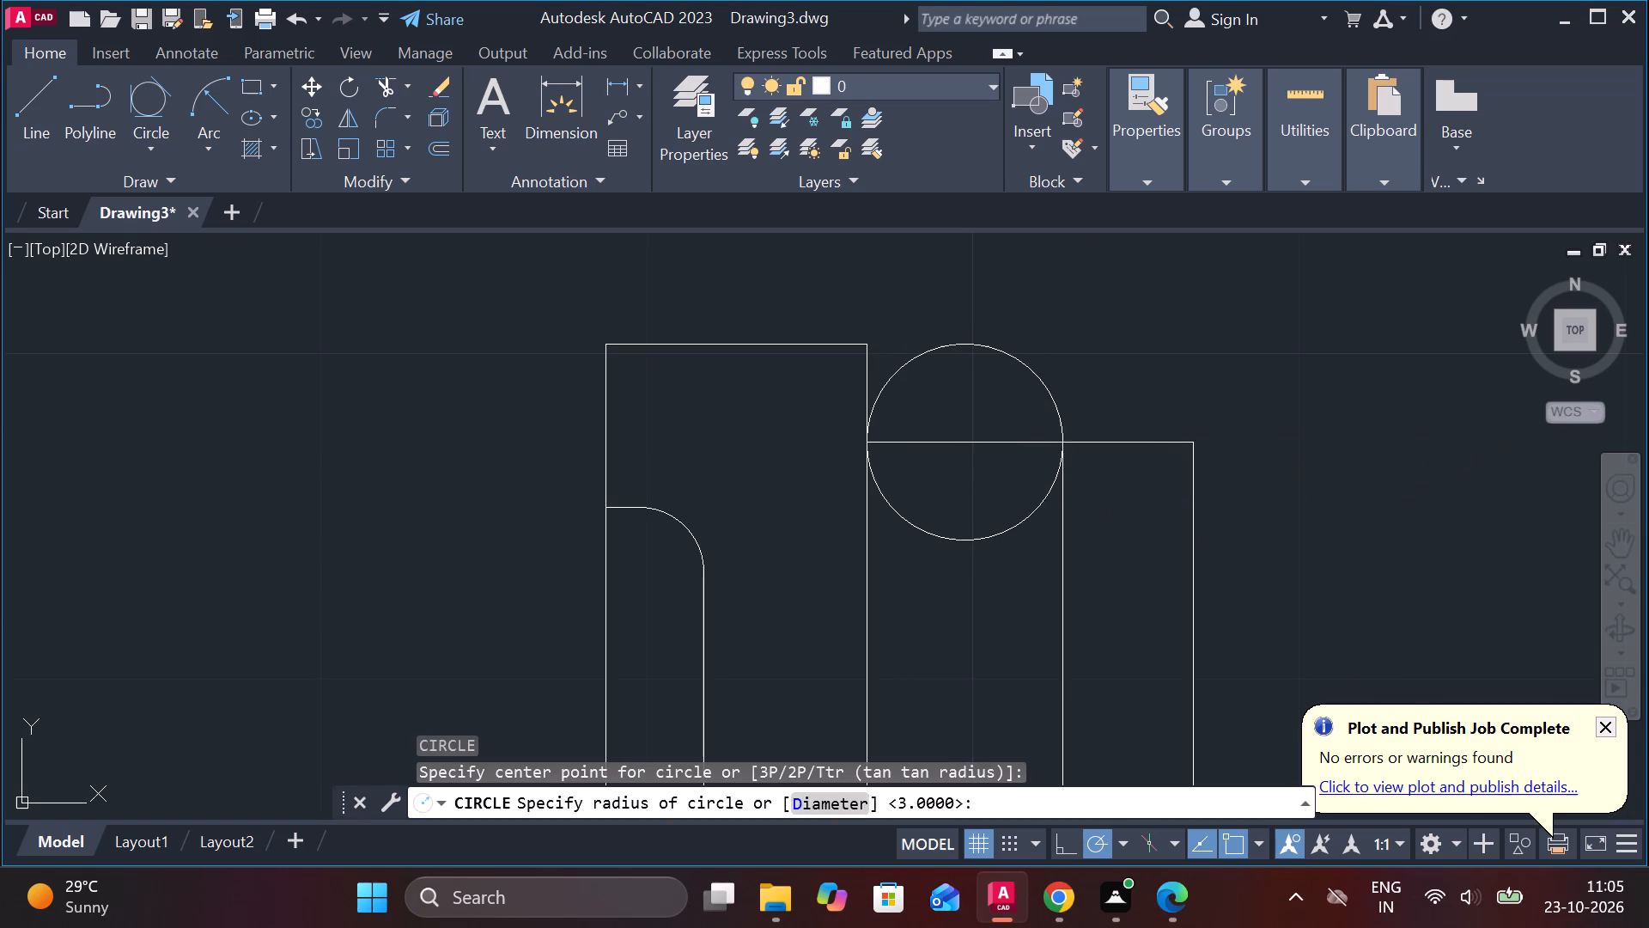
pyautogui.press('Escape')
# Trim the circle's upper half, its horizontal diameter line and both vertical lines below it, leaving a semicircular groove.
pyautogui.write('TR')
pyautogui.press('space')
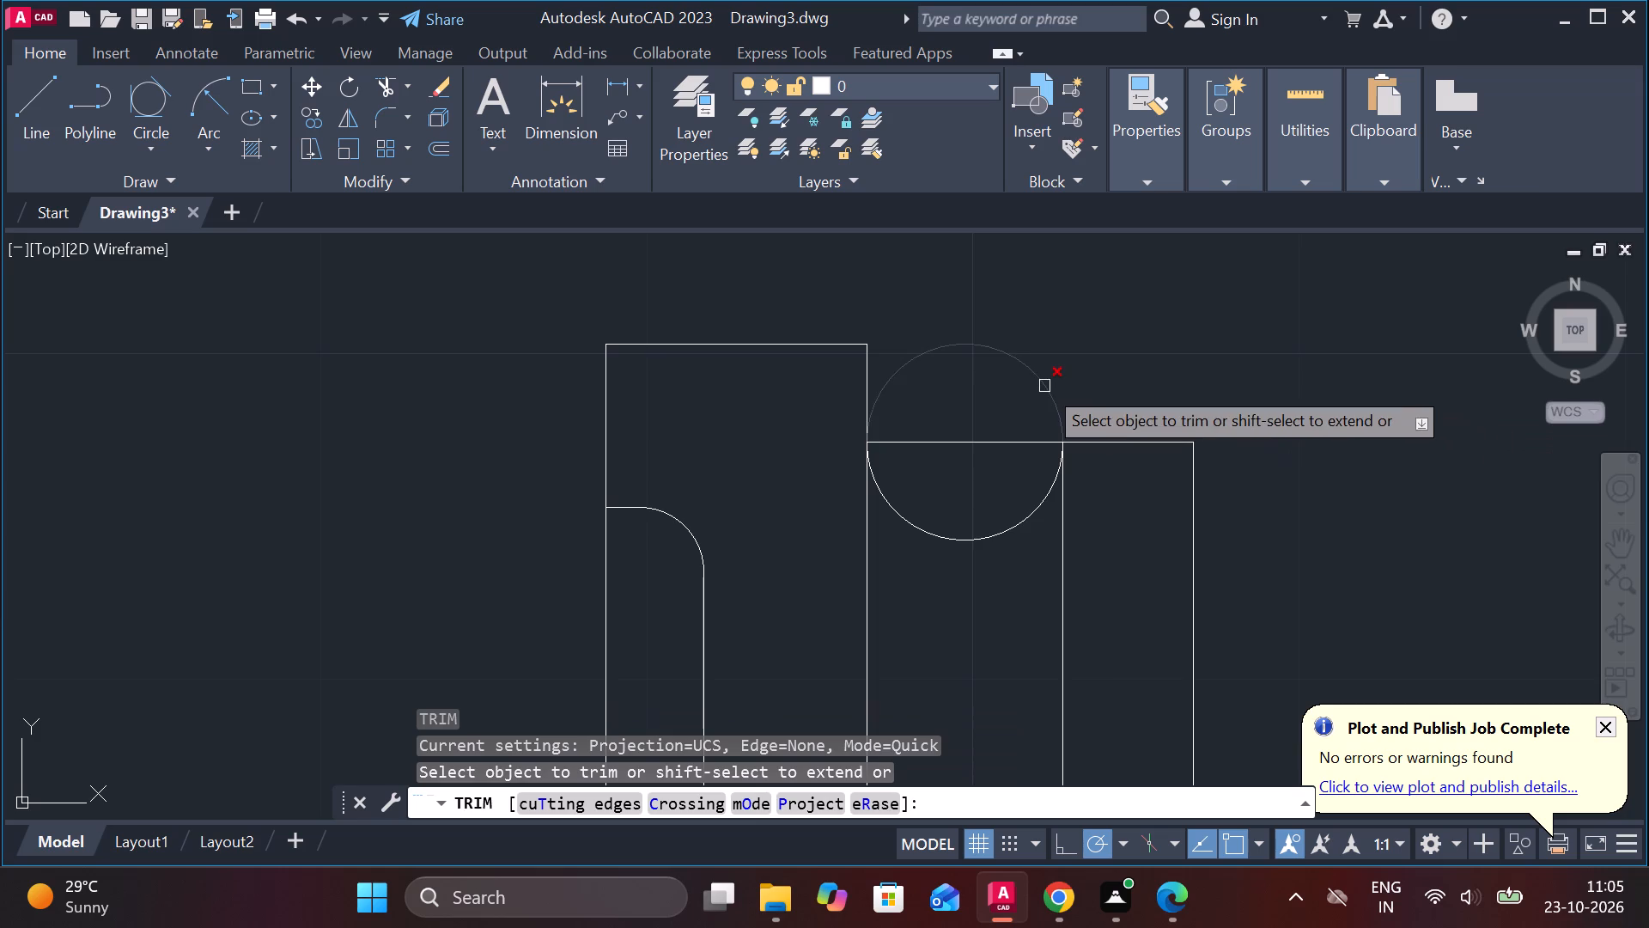
pyautogui.click(1044, 386)
pyautogui.click(995, 448)
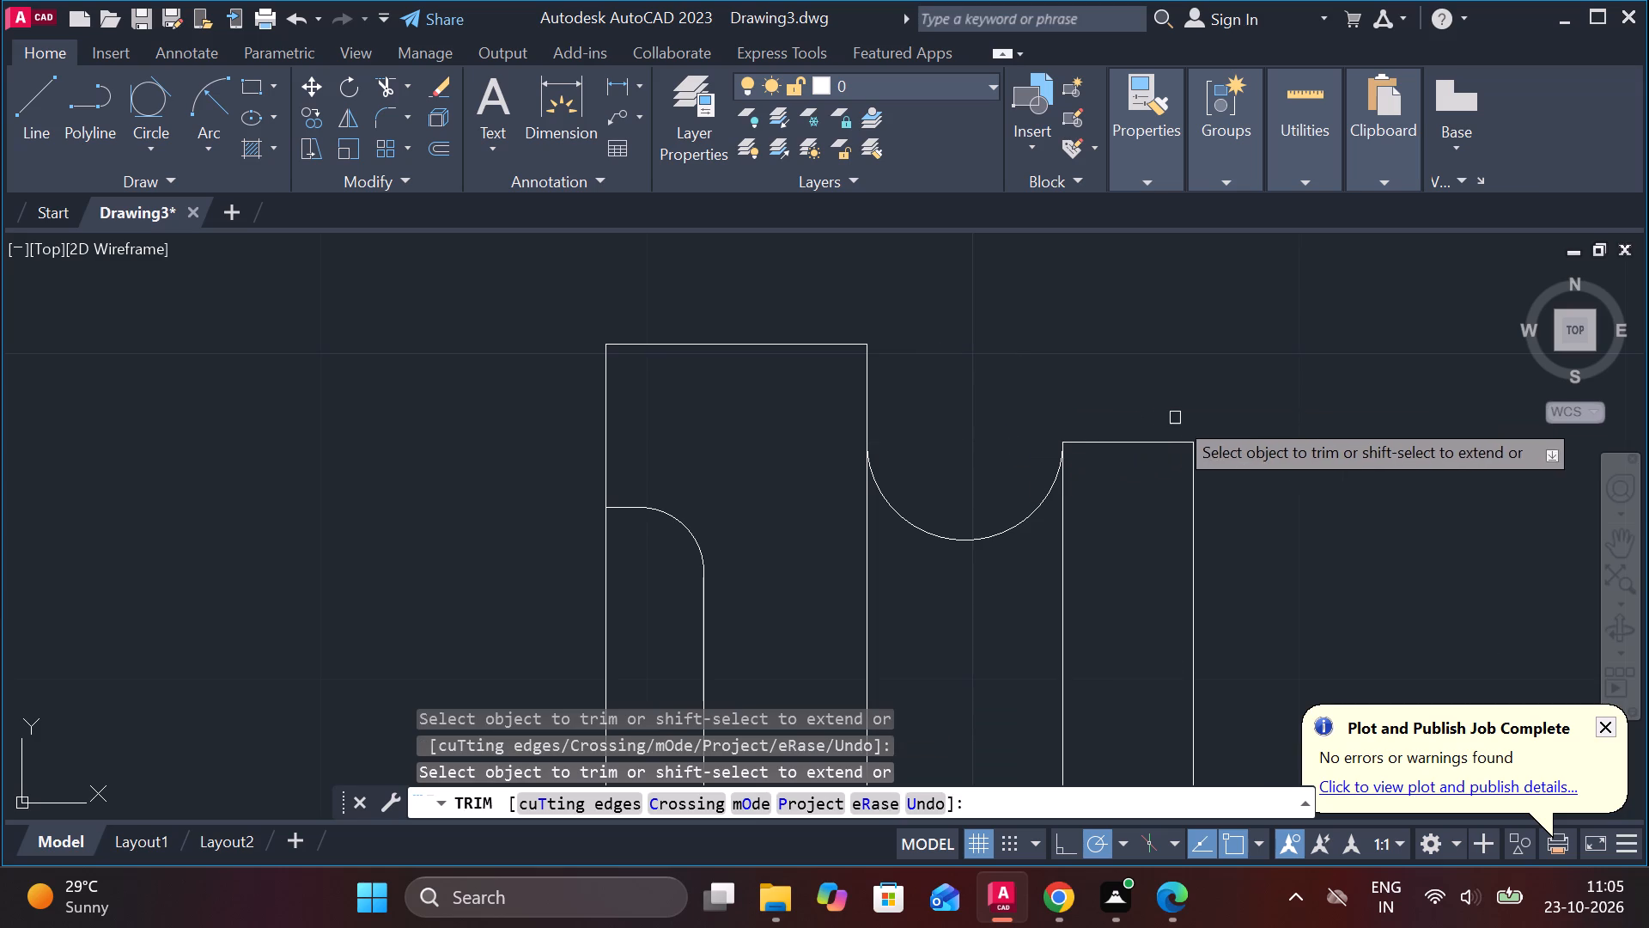
pyautogui.click(862, 523)
pyautogui.scroll(-2, 868, 523)
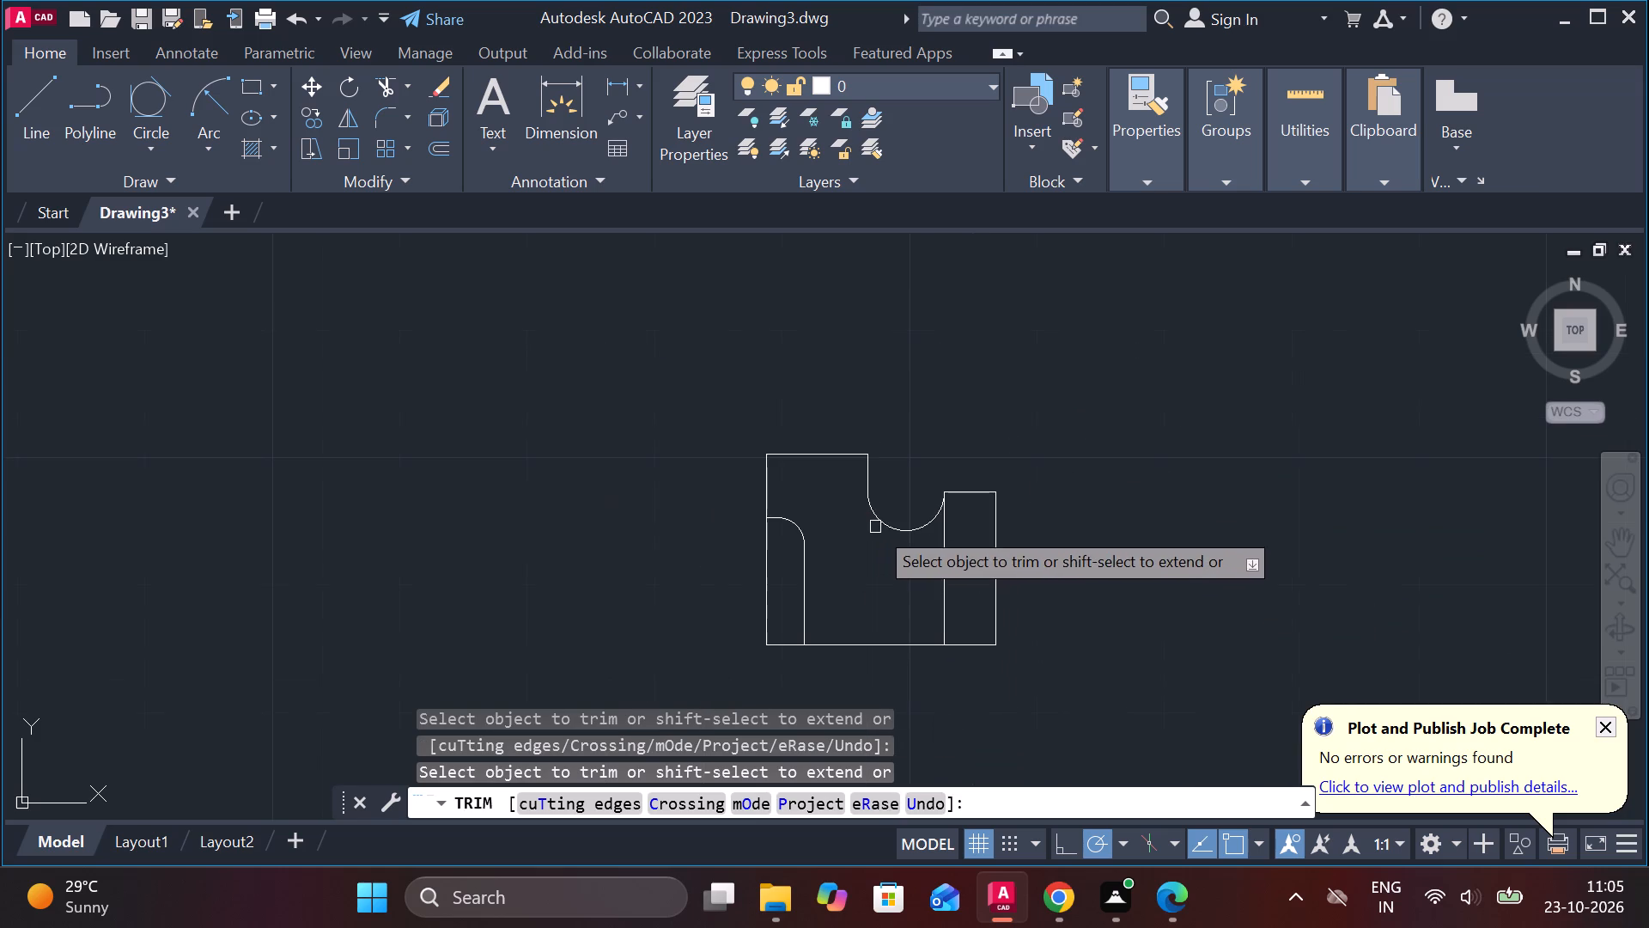
pyautogui.click(942, 547)
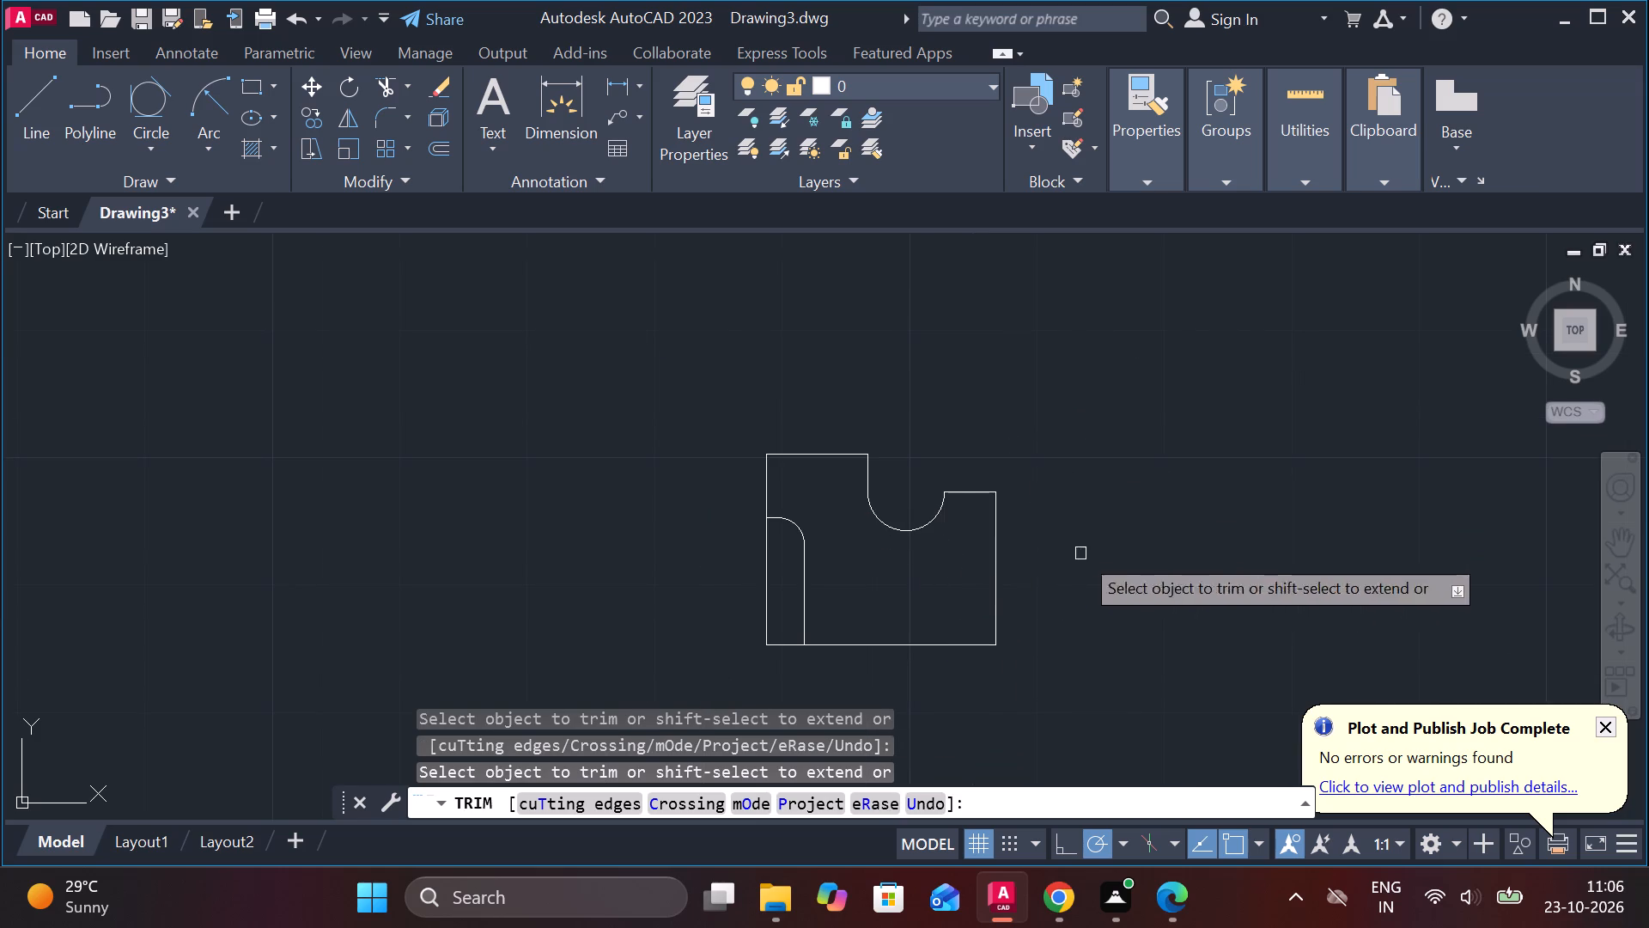
pyautogui.moveTo(1080, 553); pyautogui.dragTo(951, 491, button='middle')
pyautogui.press('Escape')
# Mirror the whole half view about its bottom horizontal centre line, keeping the source objects.
pyautogui.click(521, 336)
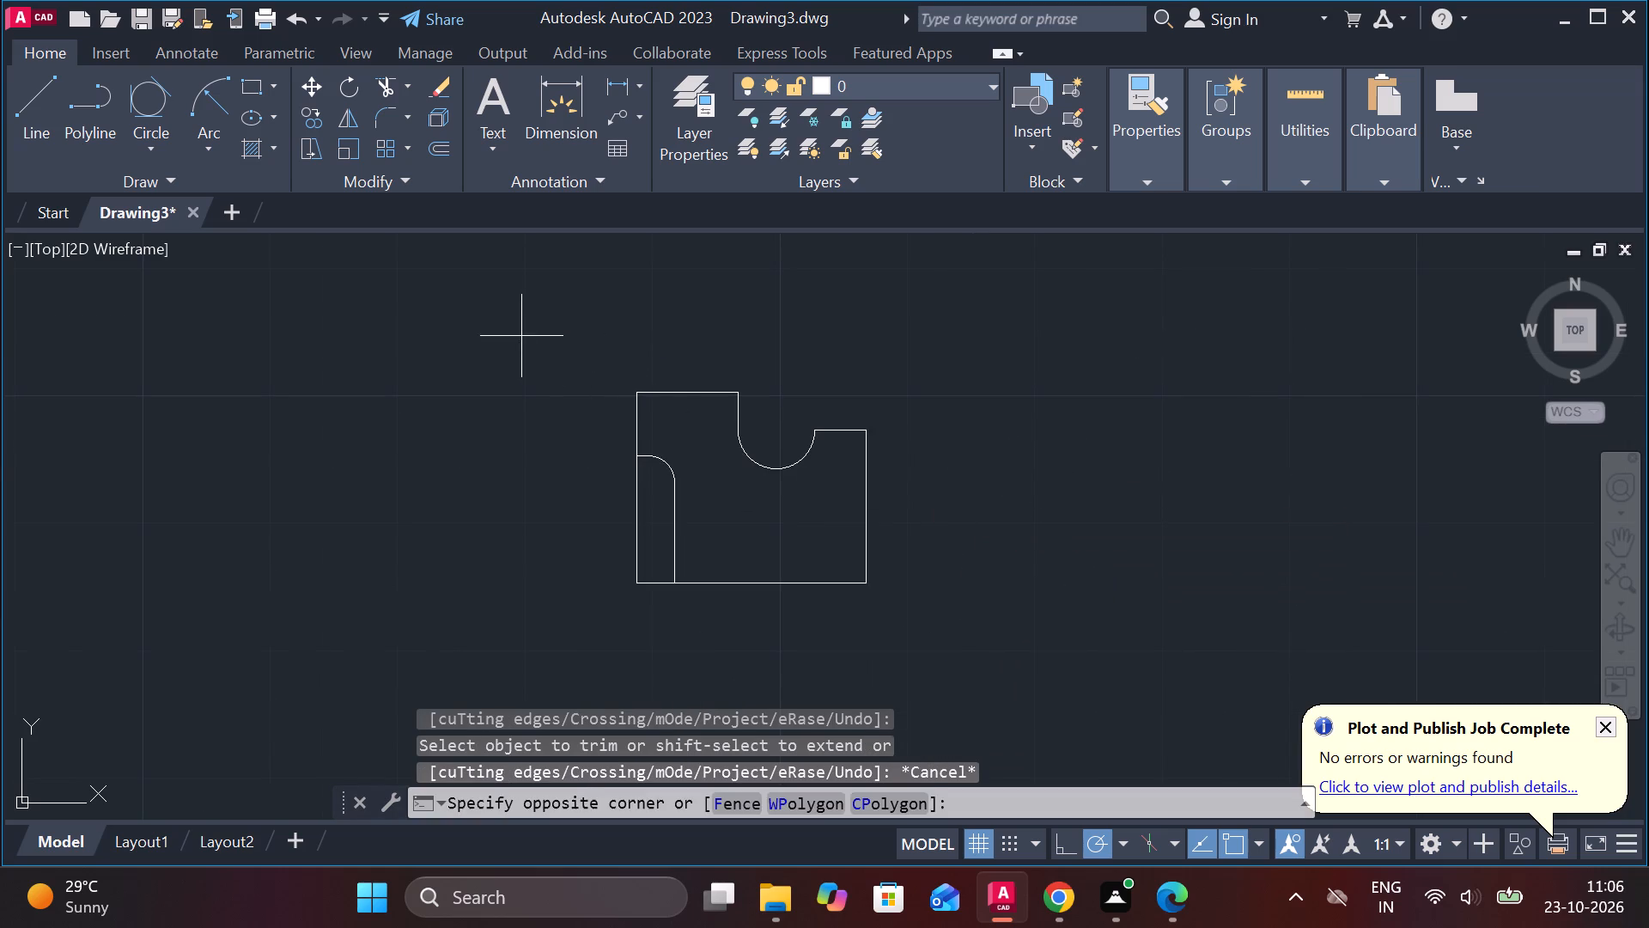
pyautogui.click(1015, 675)
pyautogui.write('MI')
pyautogui.press('Return')
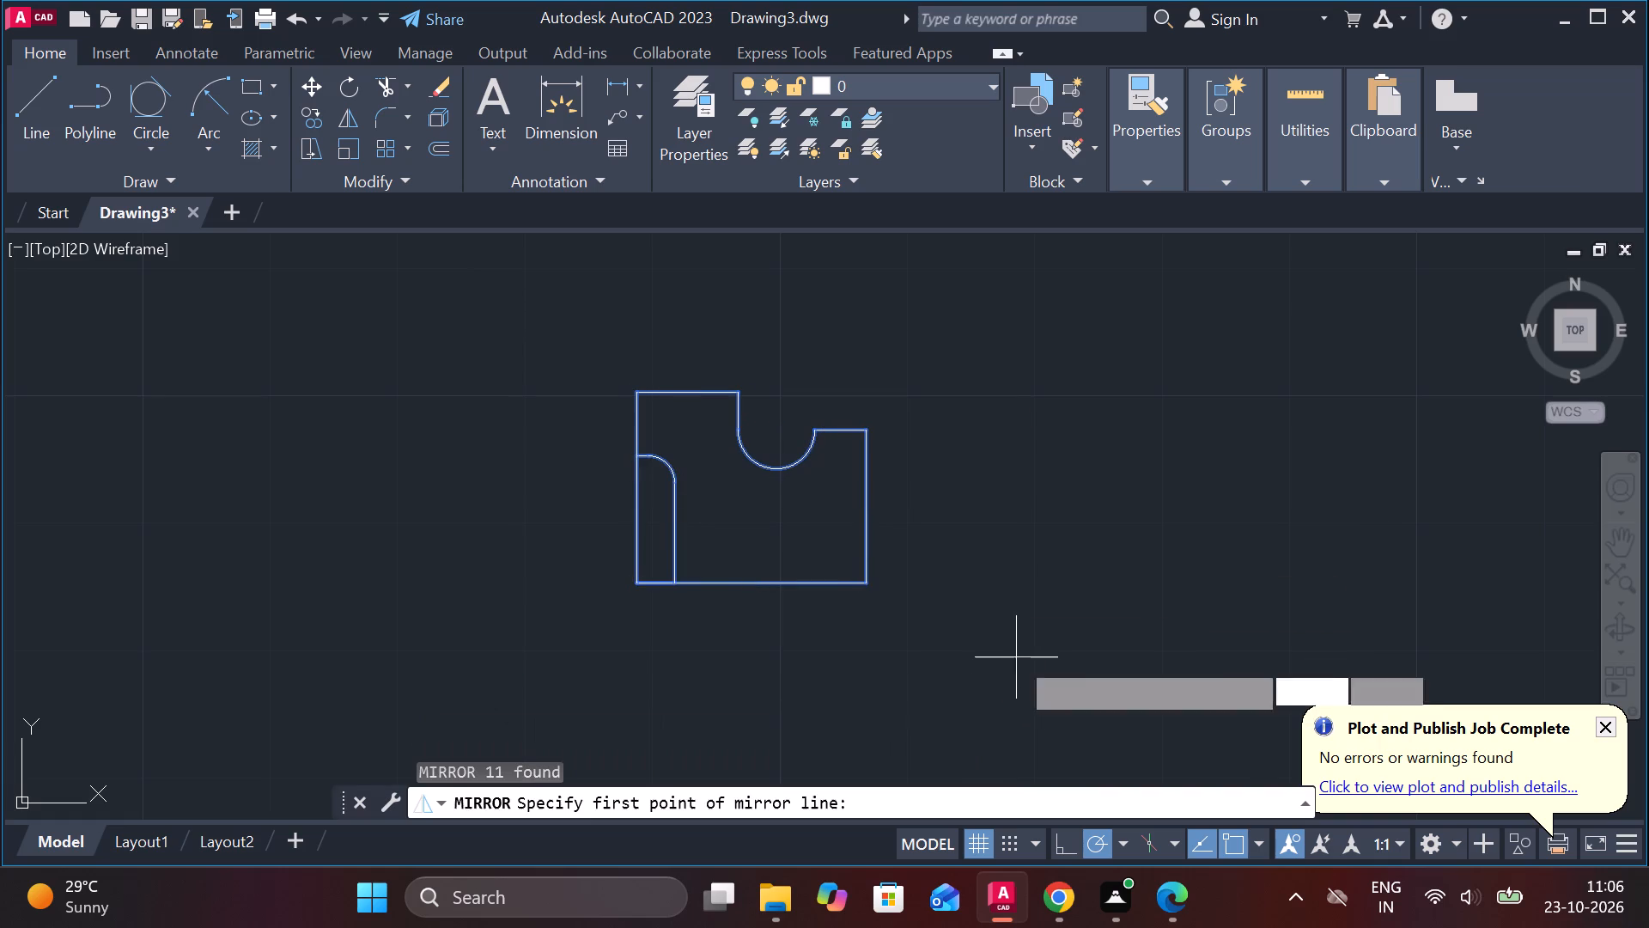
pyautogui.click(624, 586)
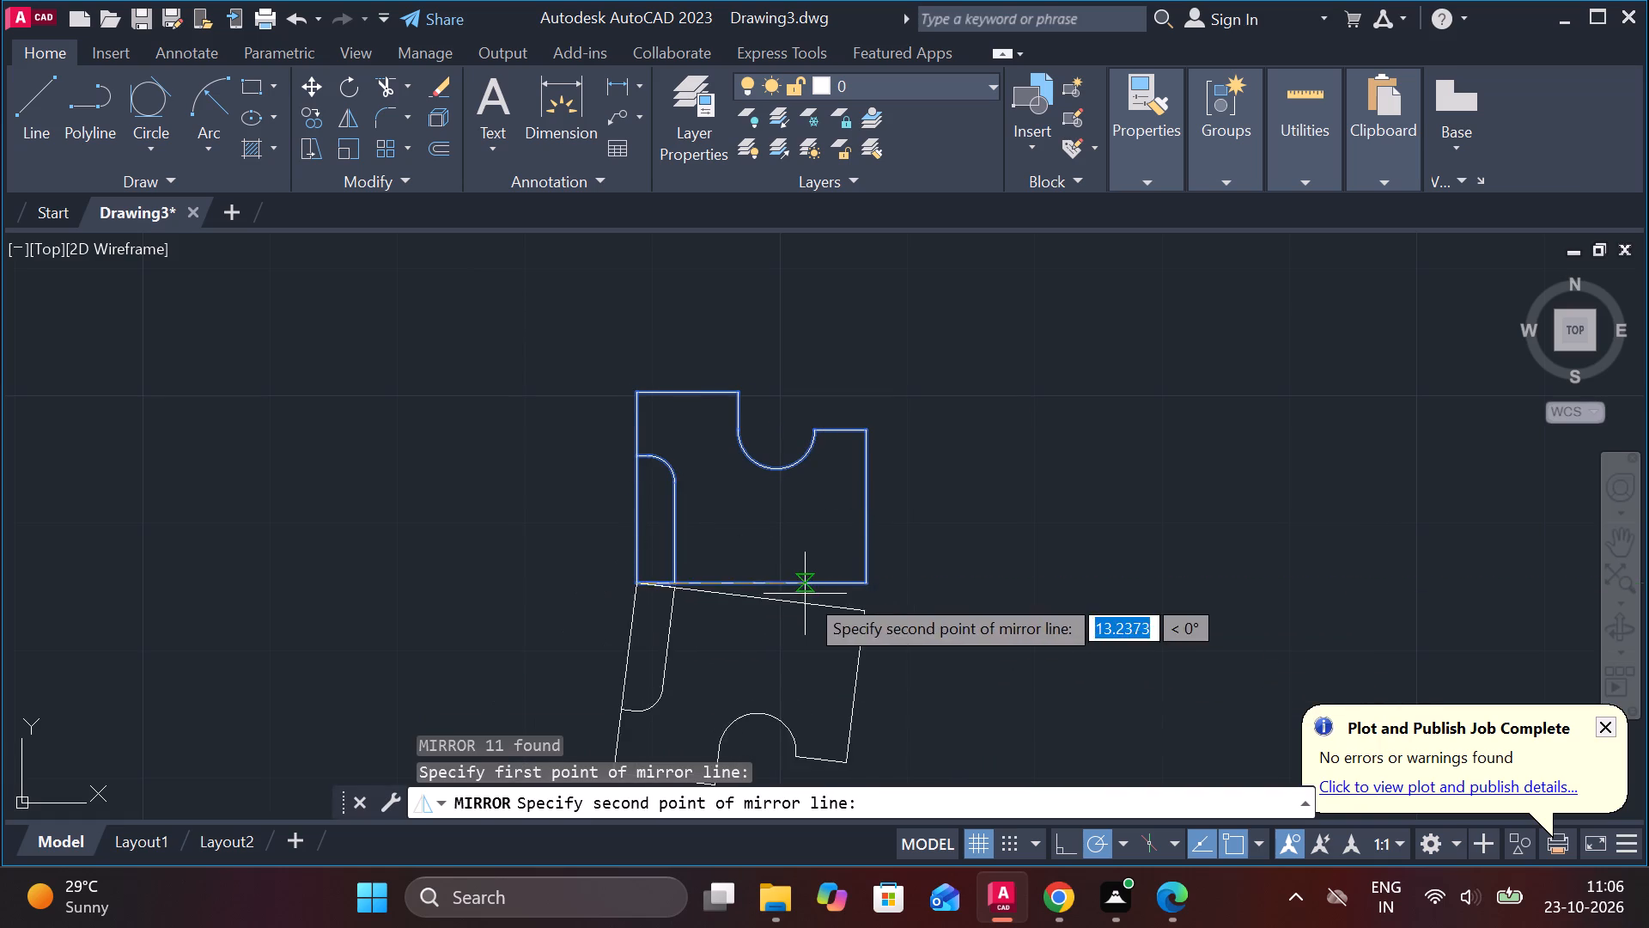
pyautogui.click(863, 589)
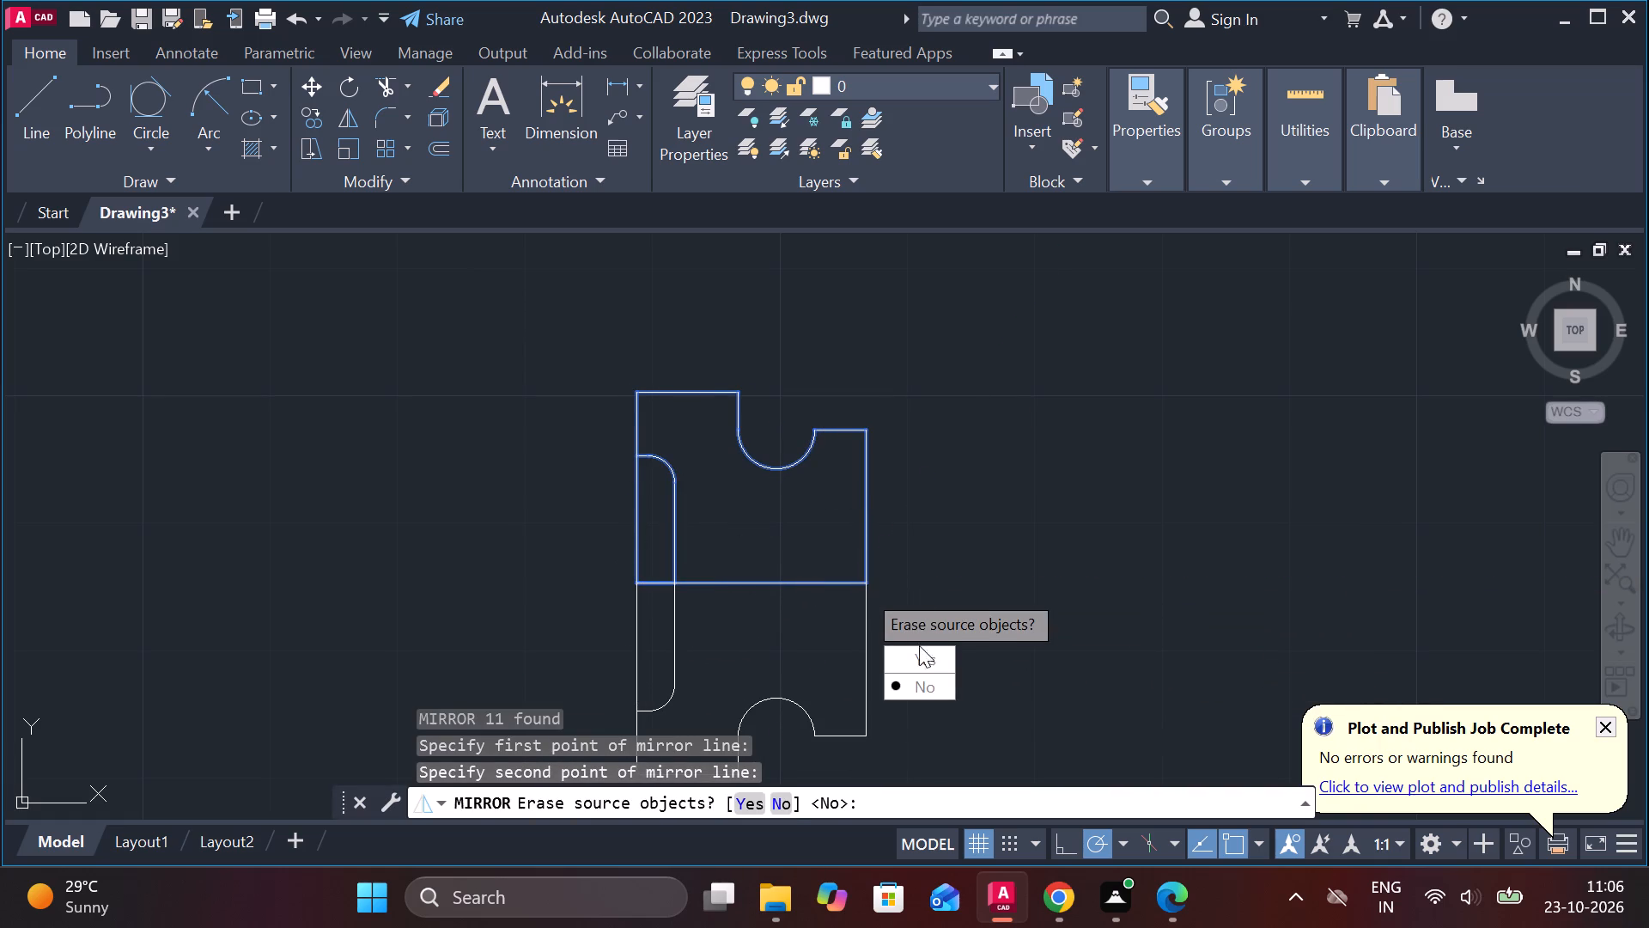
pyautogui.click(923, 687)
# Erase the duplicate line lying on the horizontal centre line.
pyautogui.moveTo(847, 560); pyautogui.dragTo(879, 522, button='middle')
pyautogui.click(818, 539)
pyautogui.write('E')
pyautogui.press('space')
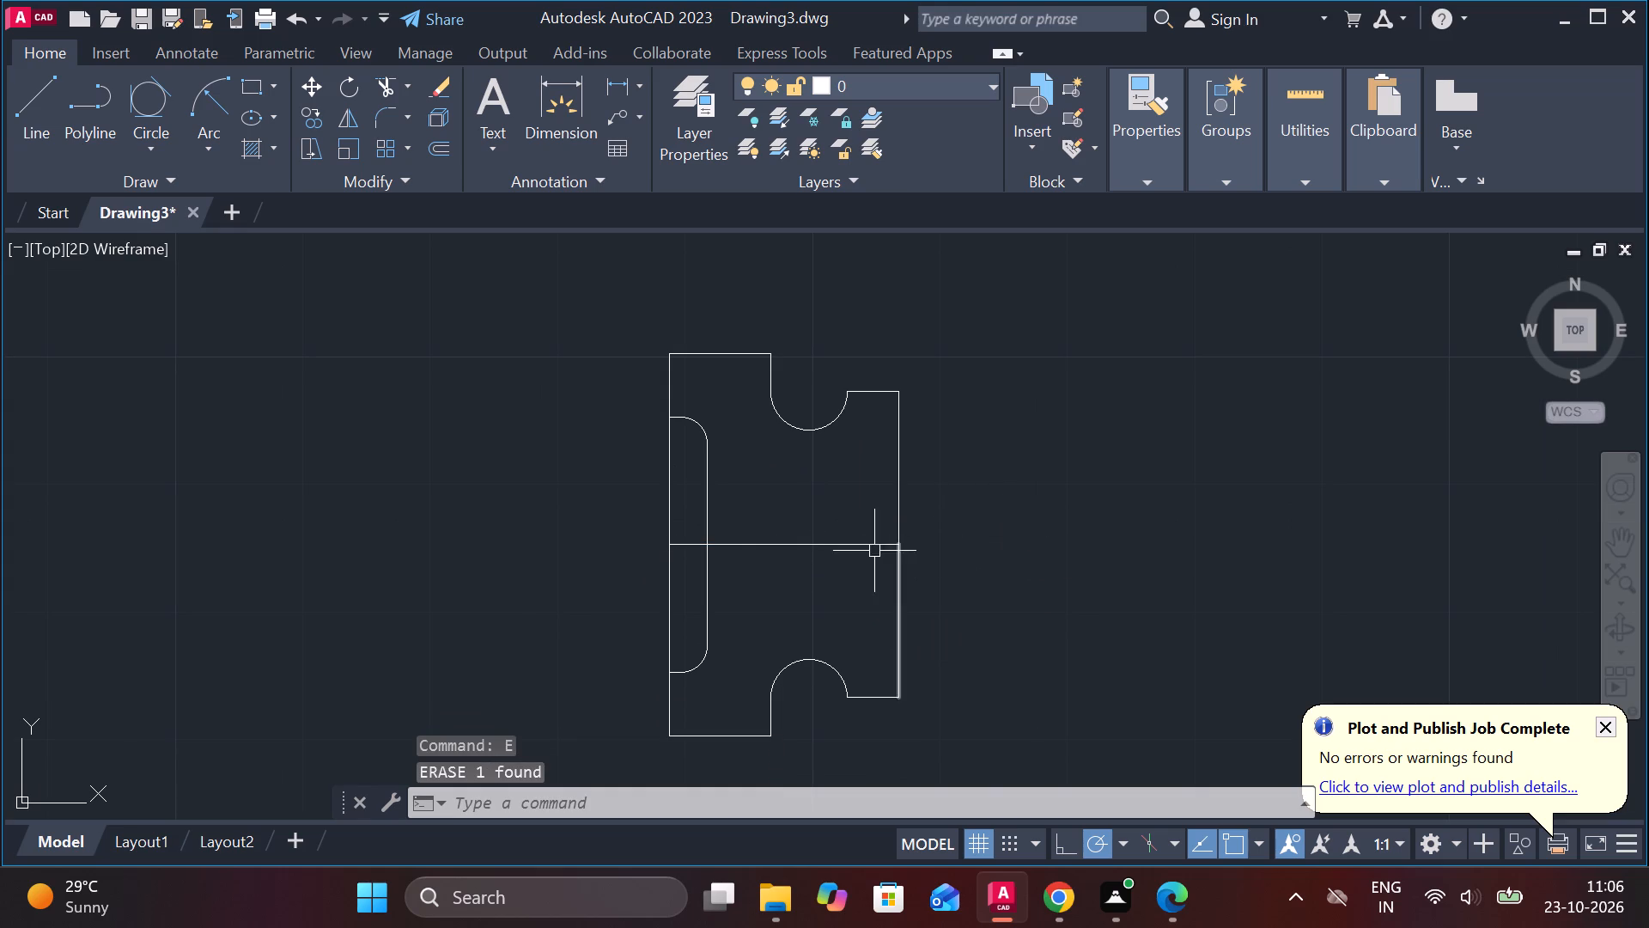
# Trim away the mirrored recess outline below the centre line, including its fillet arc, vertical line and short horizontal line.
pyautogui.write('TR')
pyautogui.press('space')
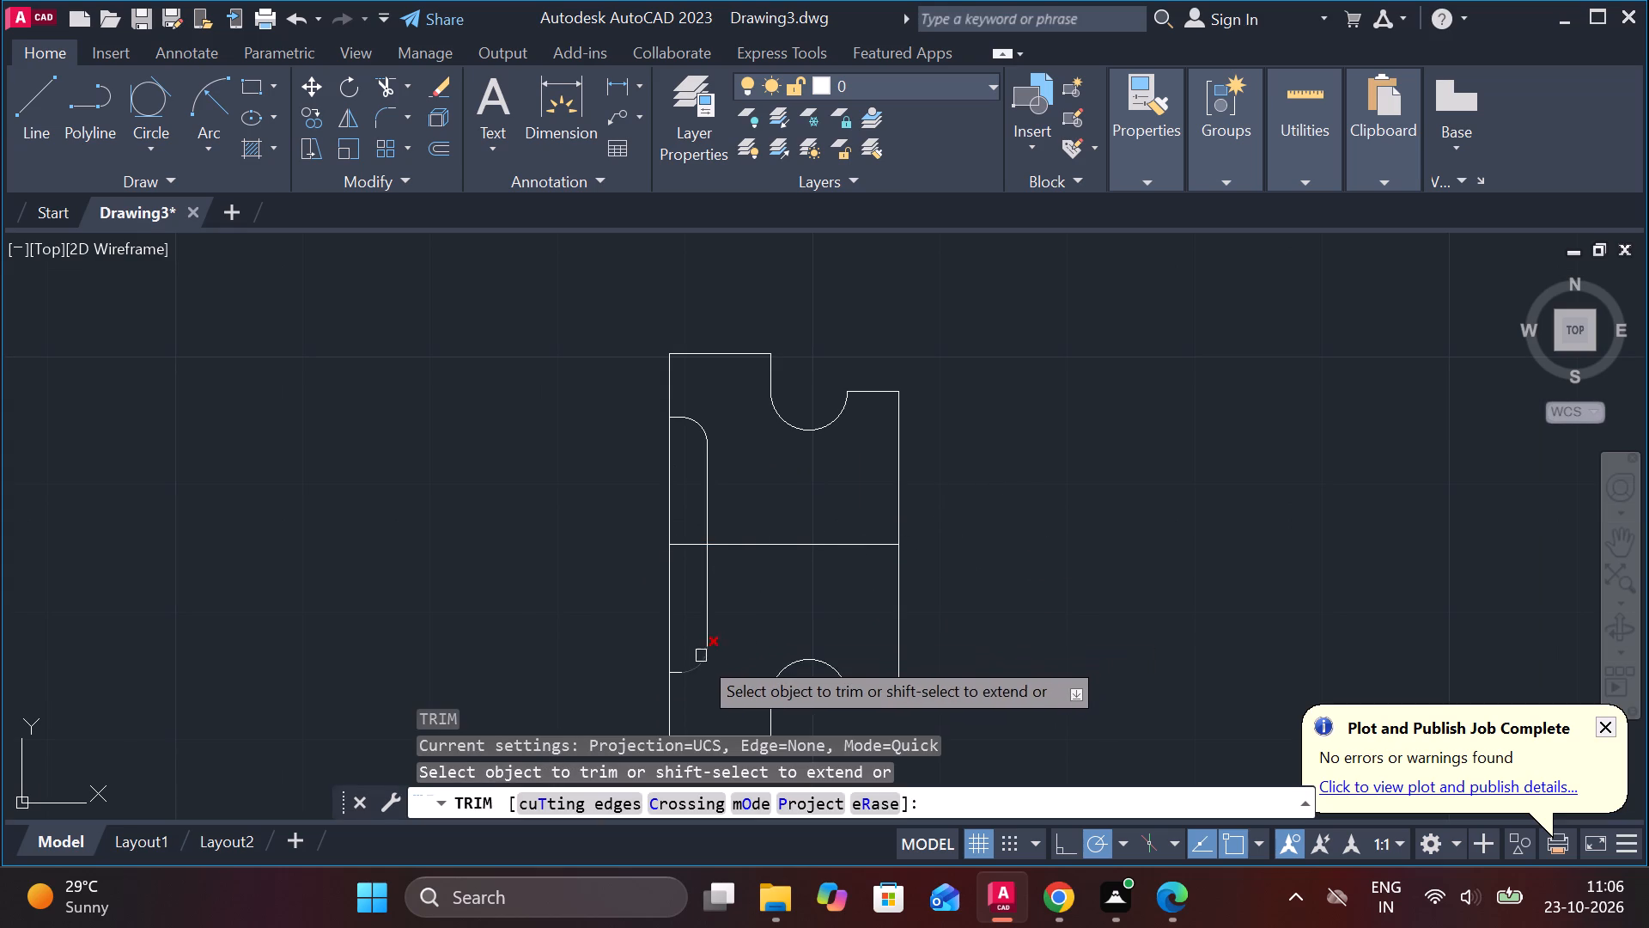
pyautogui.click(697, 657)
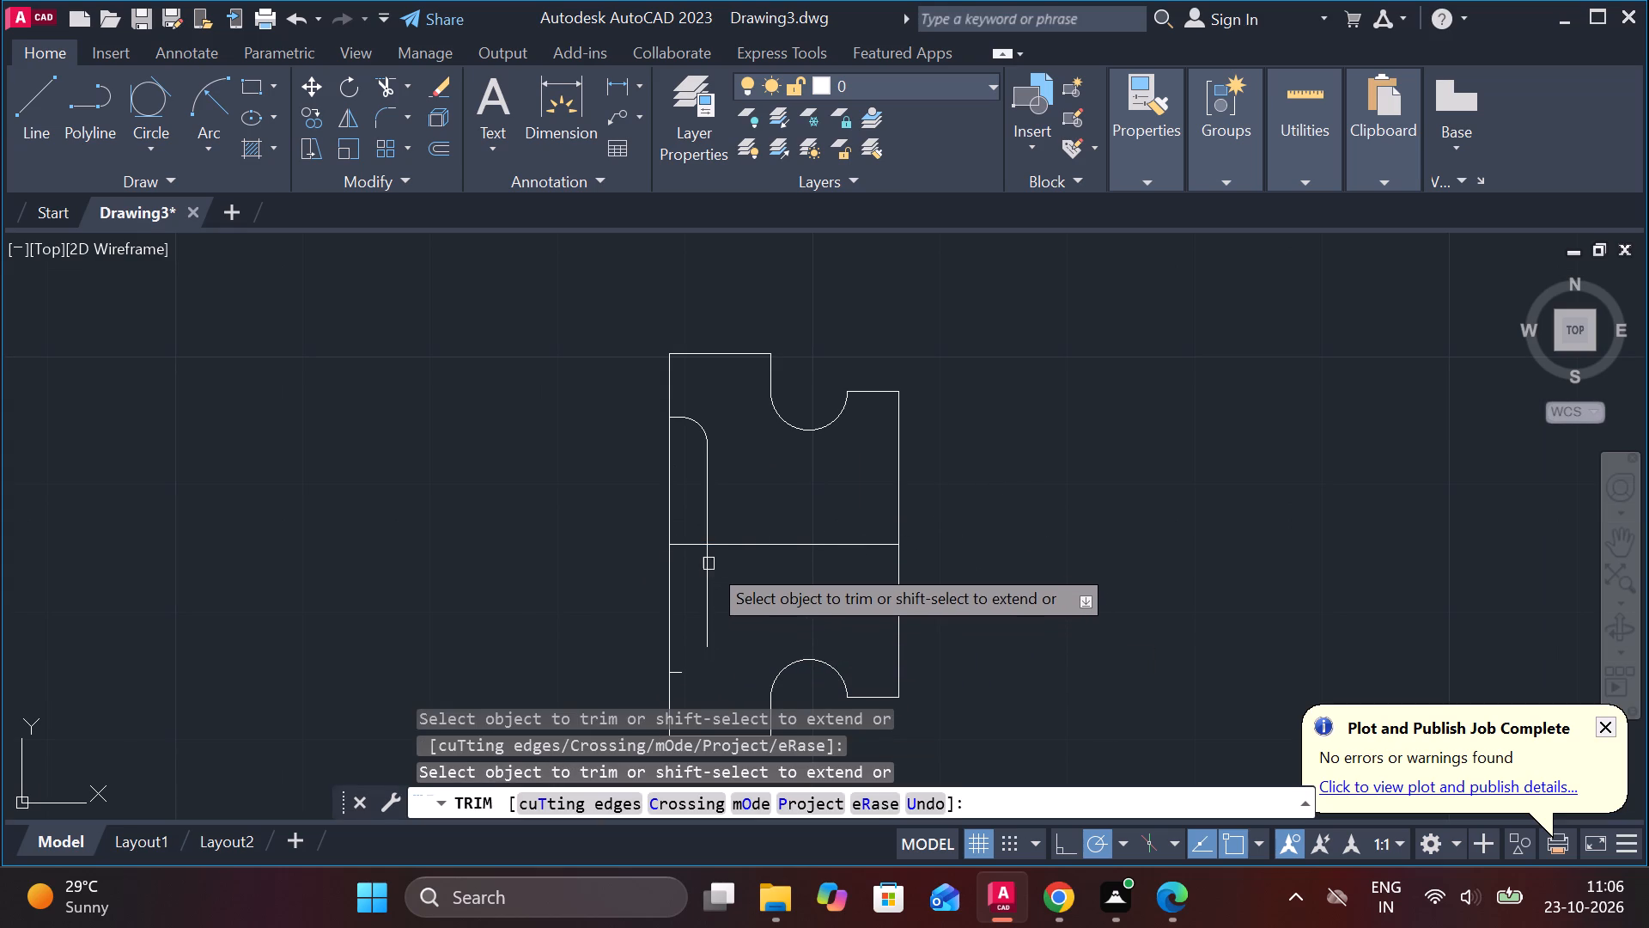
pyautogui.click(709, 564)
pyautogui.click(685, 671)
pyautogui.moveTo(717, 660); pyautogui.dragTo(734, 509, button='middle')
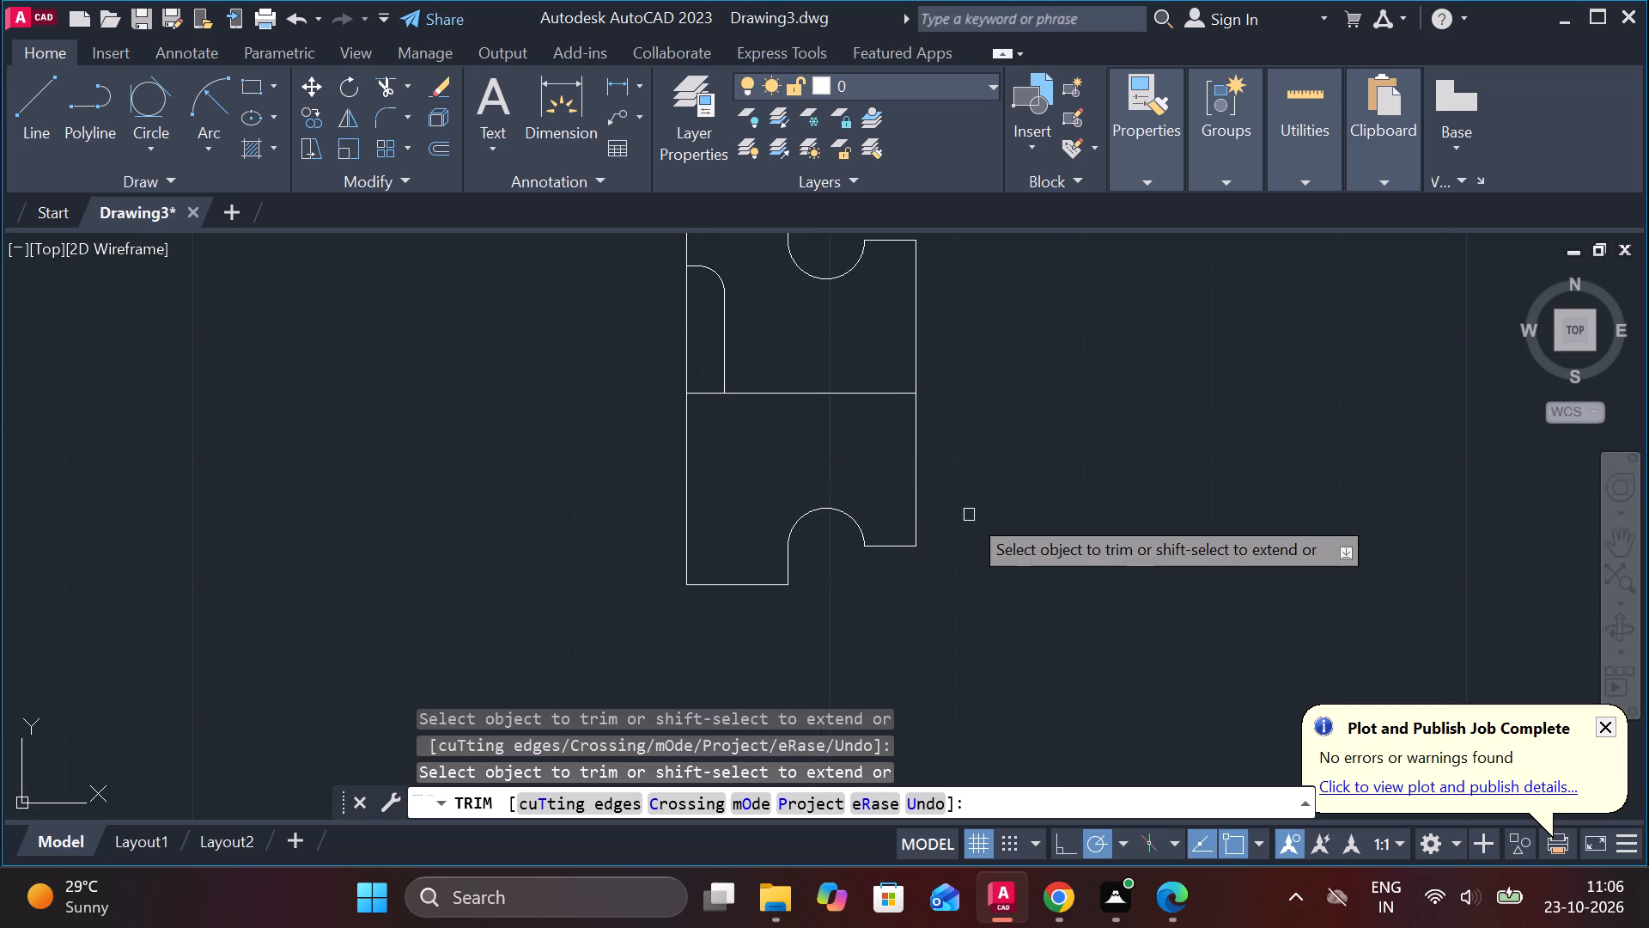
pyautogui.press('Escape')
# Draw two vertical lines up to the centre line, from the lower step's outer corner and from the groove's right end.
pyautogui.scroll(-1, 951, 555)
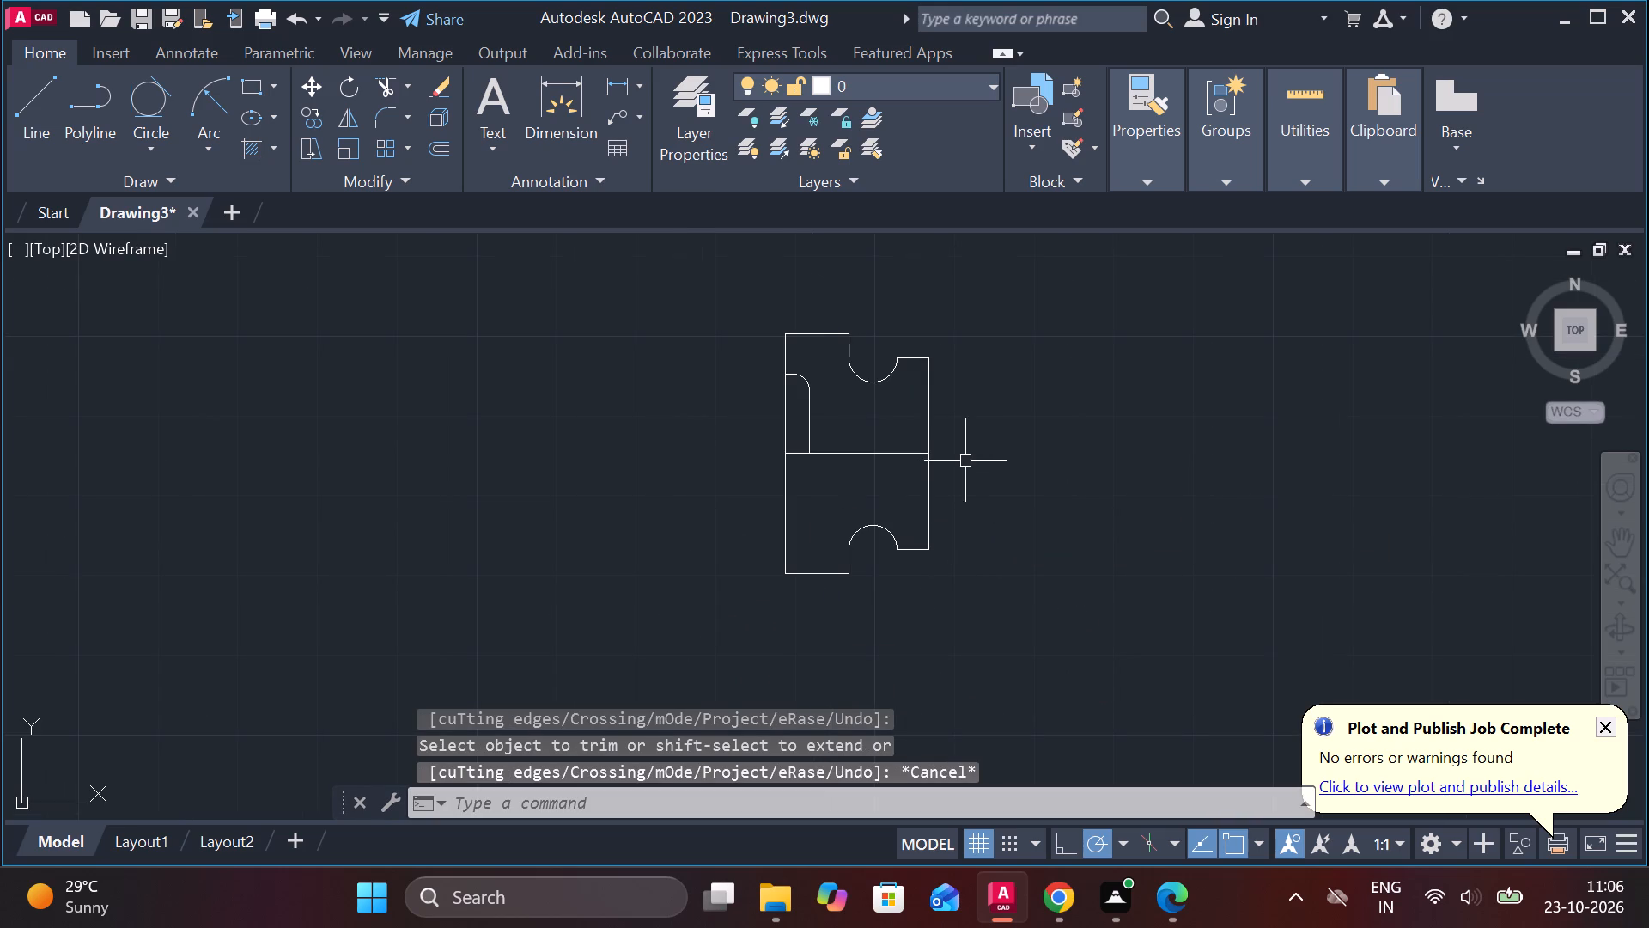
pyautogui.press('l')
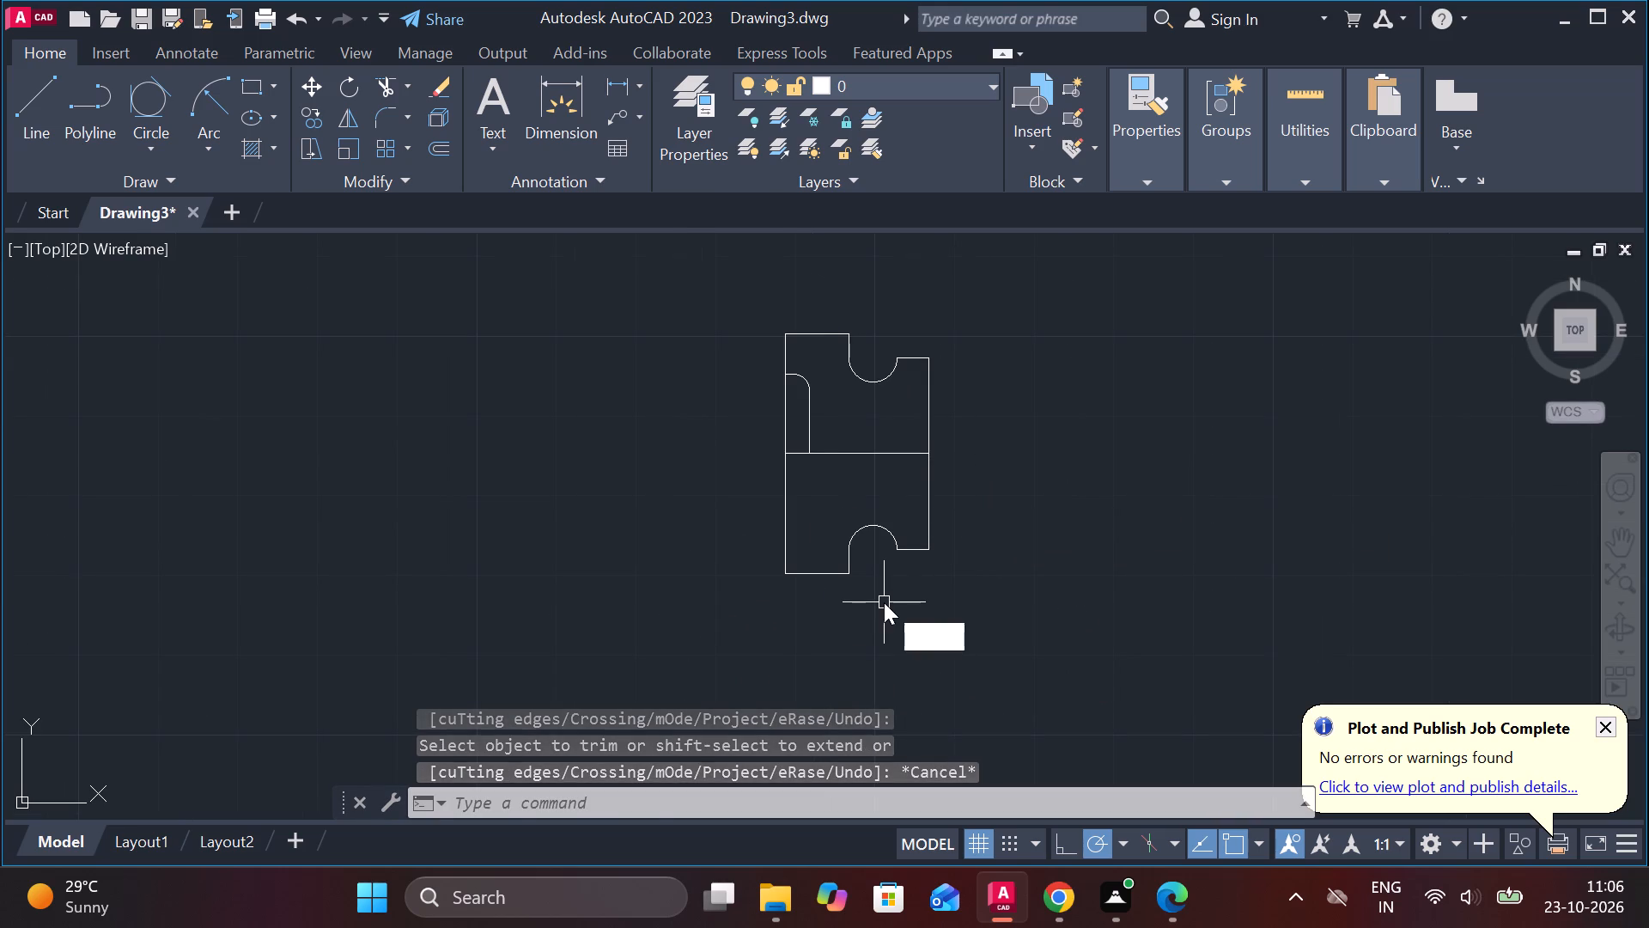
pyautogui.press('Return')
pyautogui.scroll(2, 772, 536)
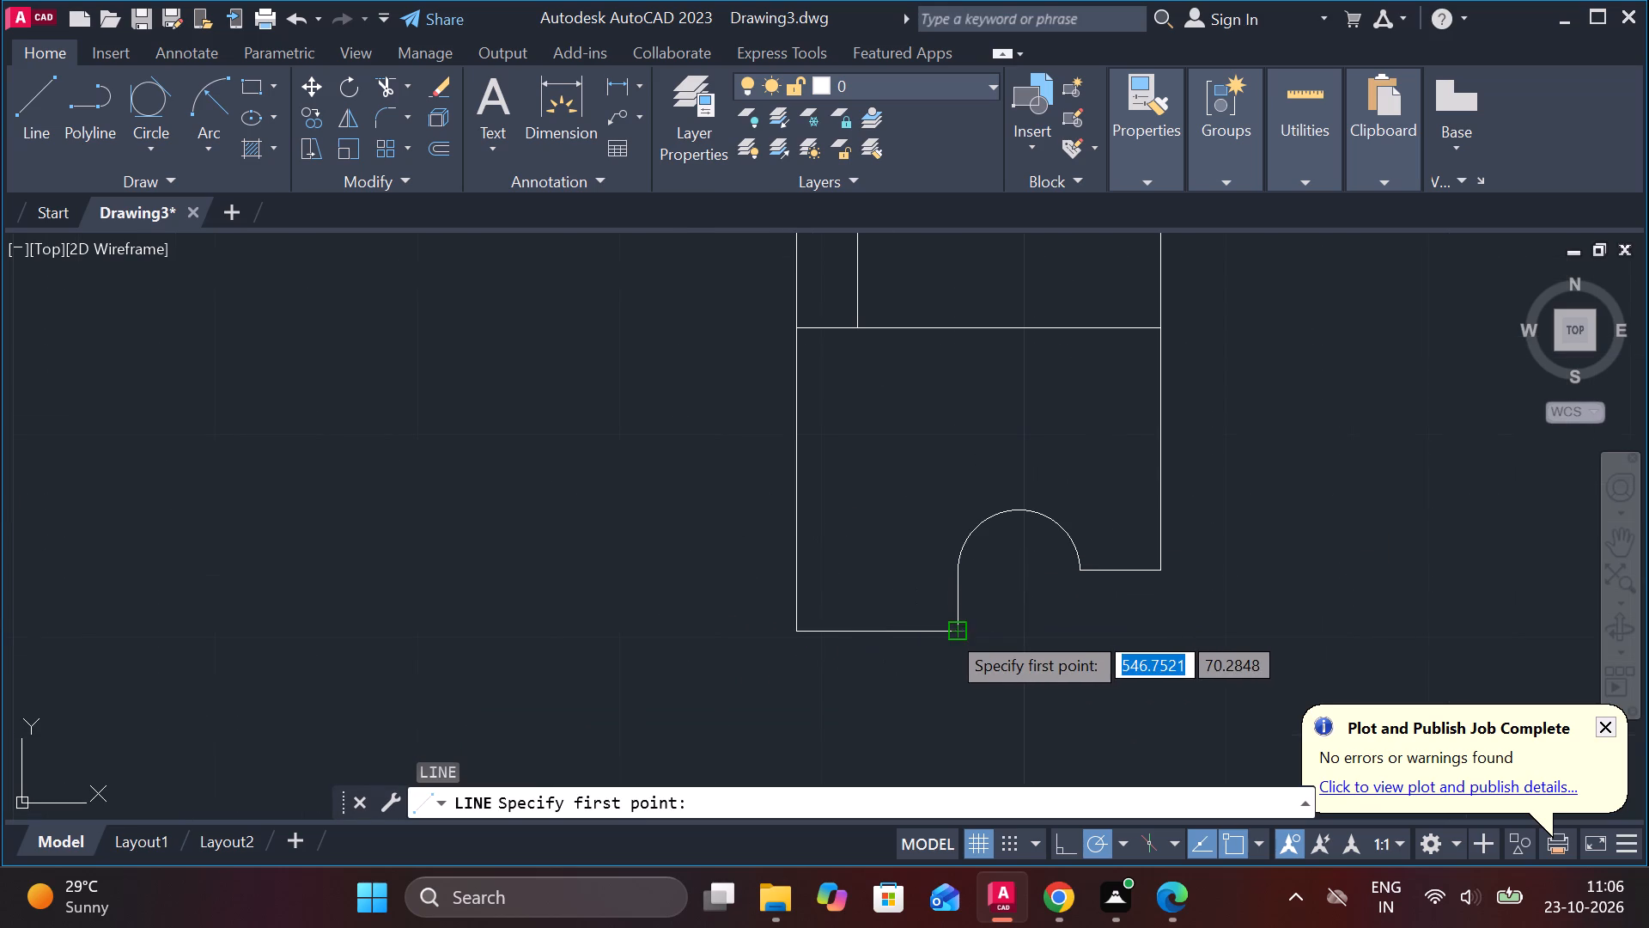
pyautogui.click(947, 631)
pyautogui.click(964, 328)
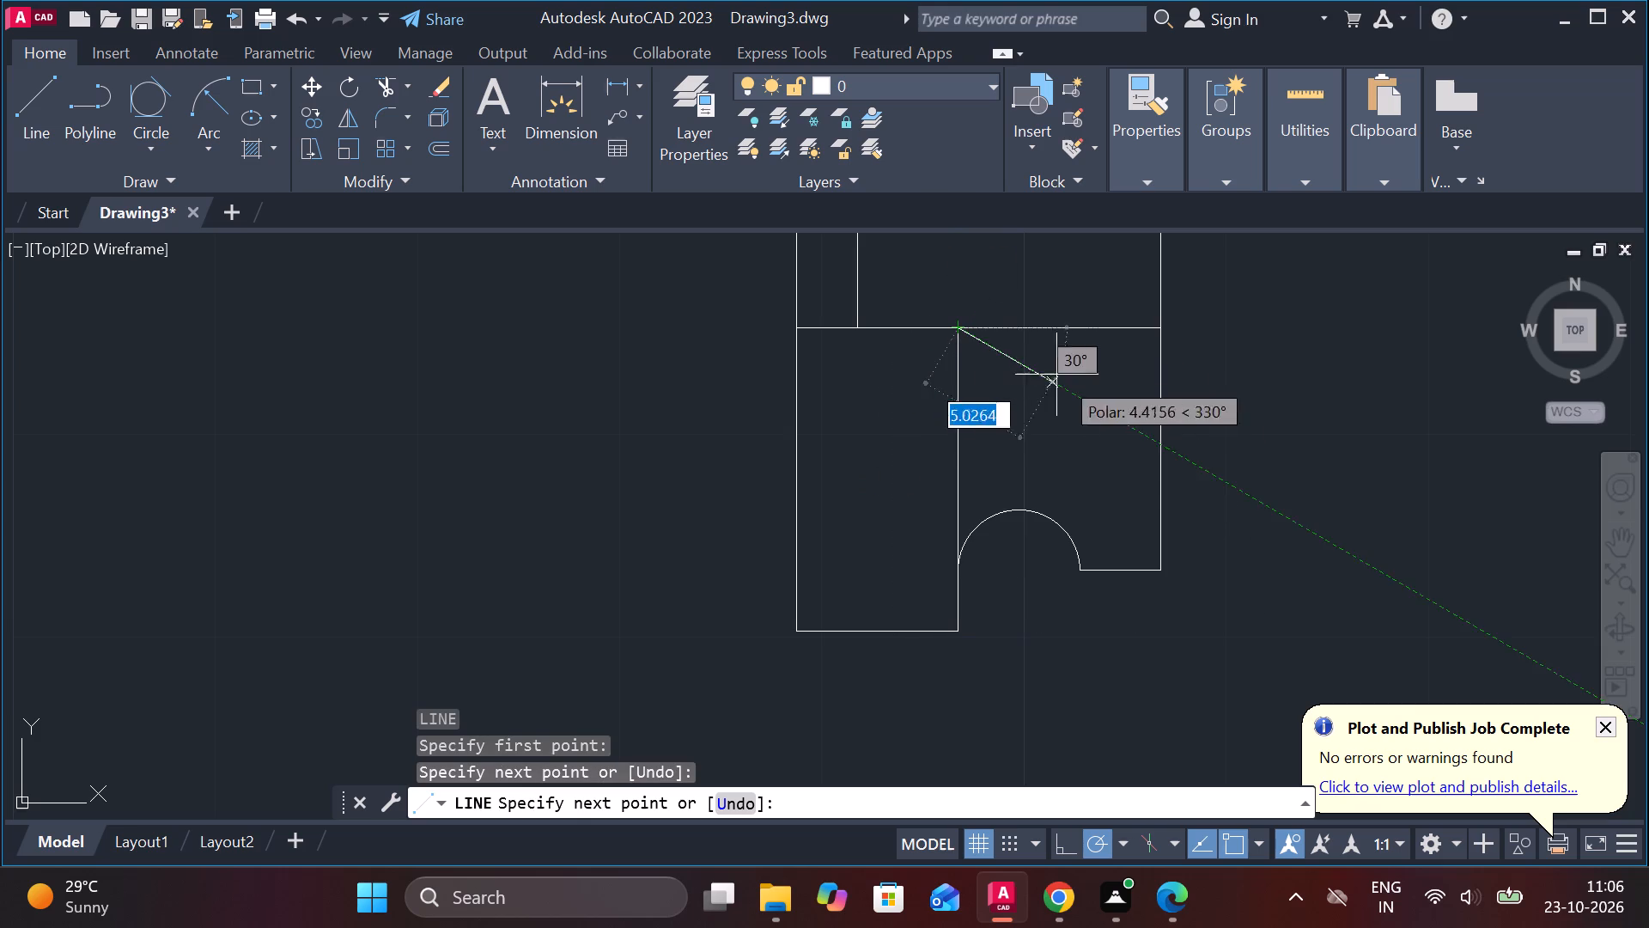
pyautogui.scroll(-1, 1101, 465)
pyautogui.press('Escape')
pyautogui.press('space')
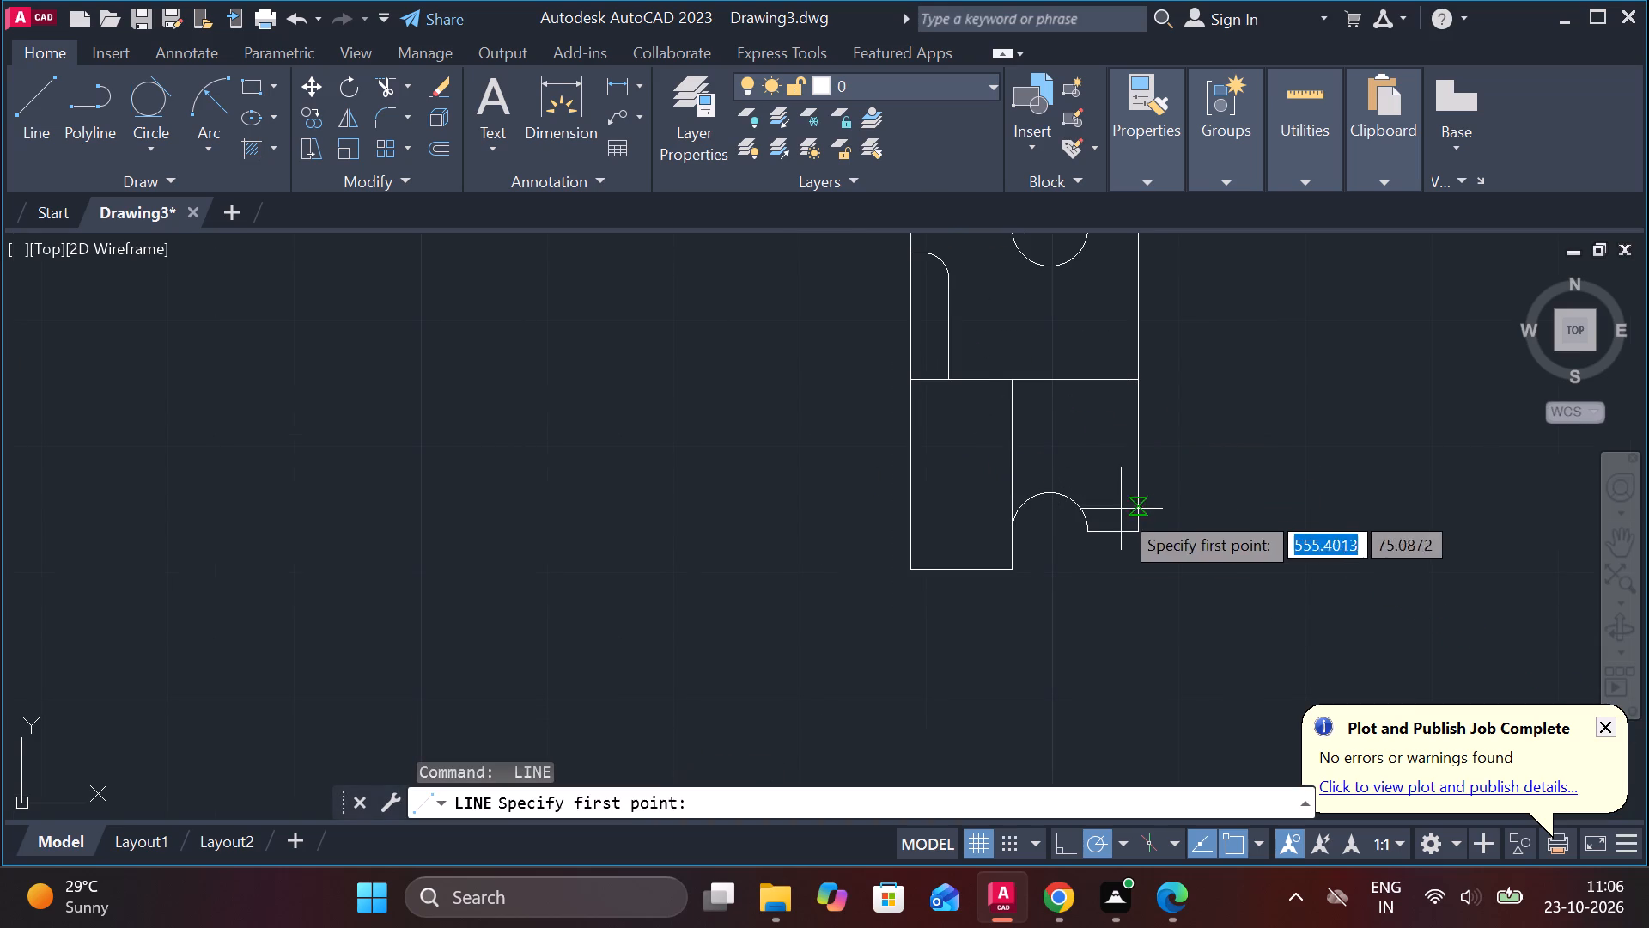
pyautogui.click(1089, 520)
pyautogui.click(1080, 374)
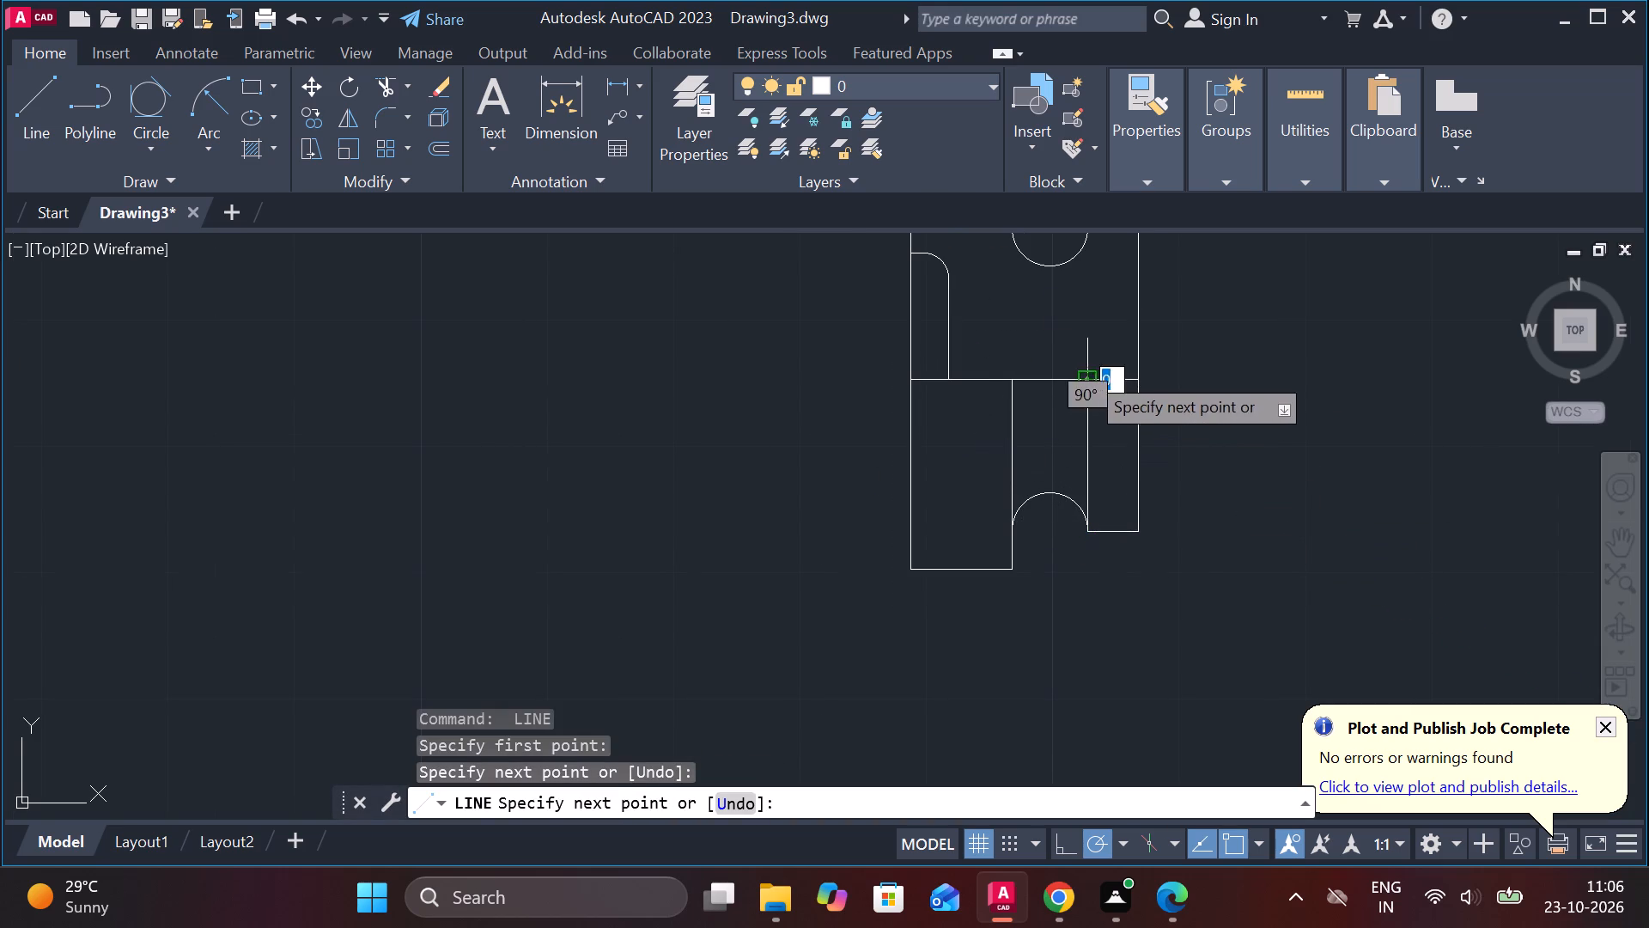
pyautogui.press('Escape')
# Add a linear dimension for the part's overall height, from the upper to the lower left corner, placed outside the left edge.
pyautogui.moveTo(1232, 416); pyautogui.dragTo(1057, 566, button='middle')
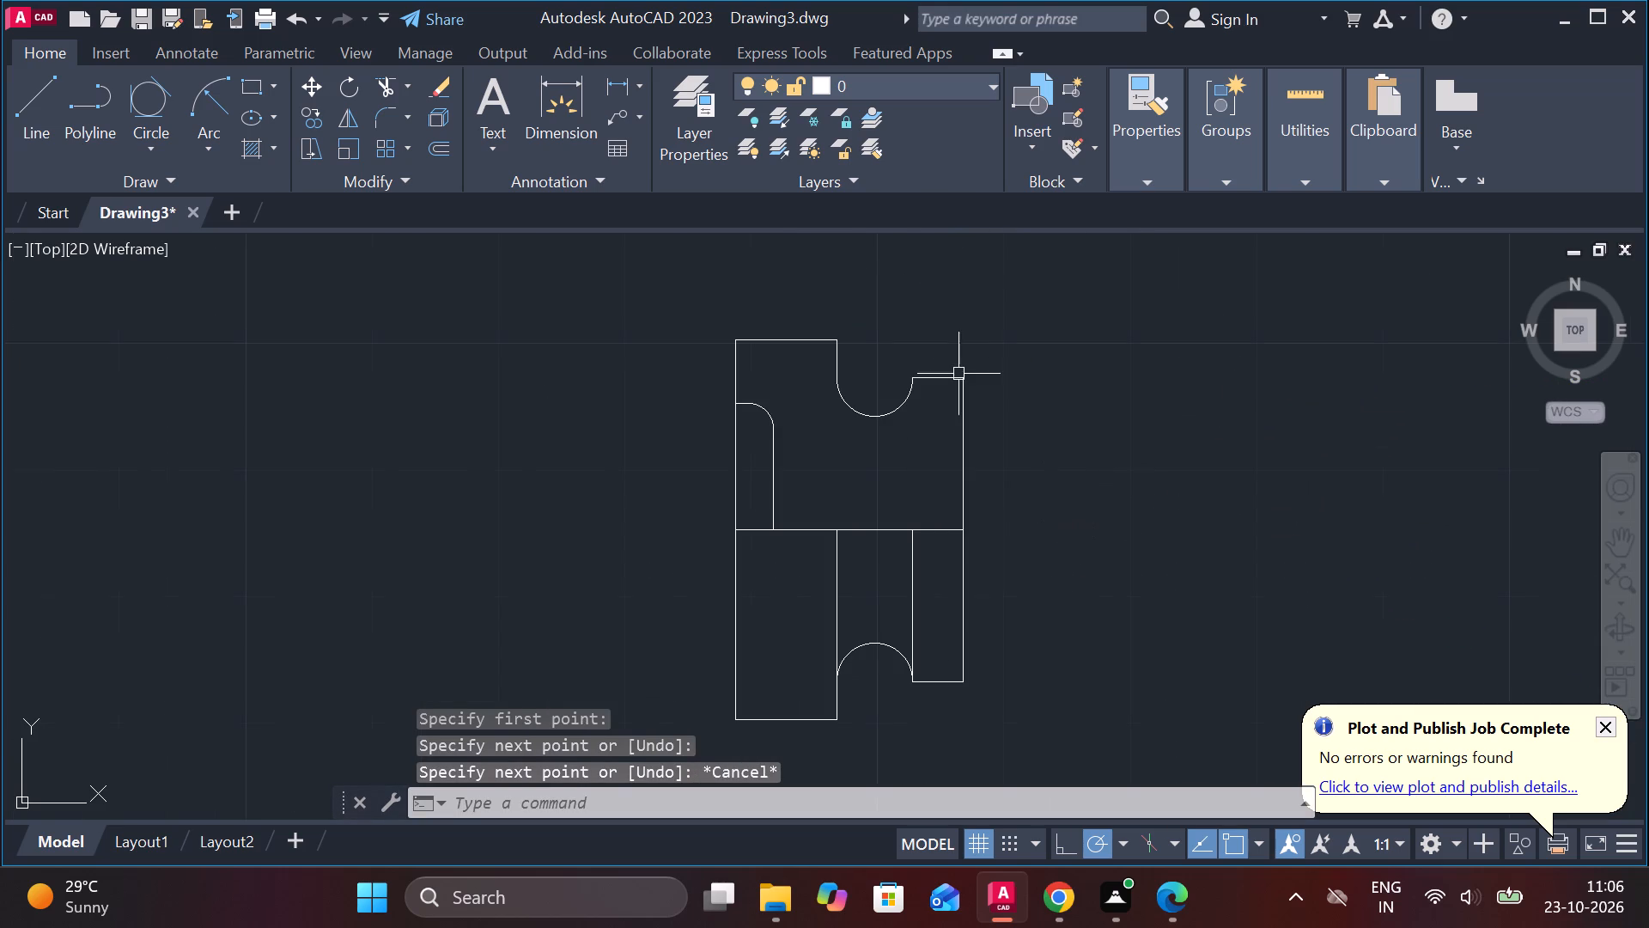
pyautogui.click(617, 101)
pyautogui.click(624, 84)
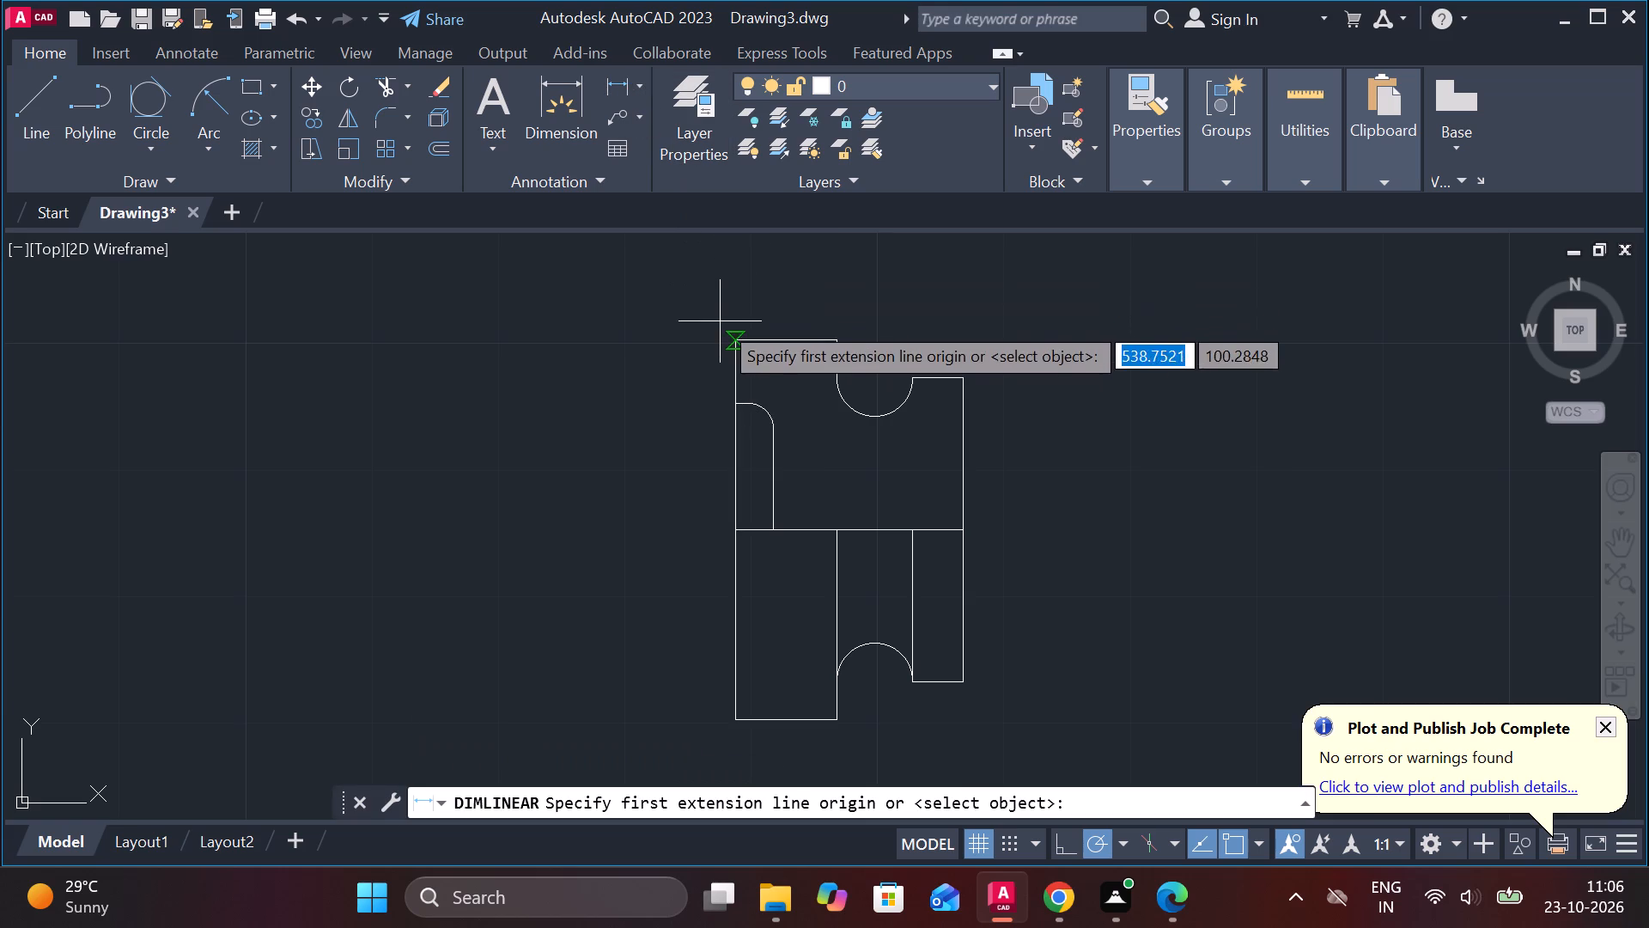
pyautogui.click(723, 327)
pyautogui.click(735, 726)
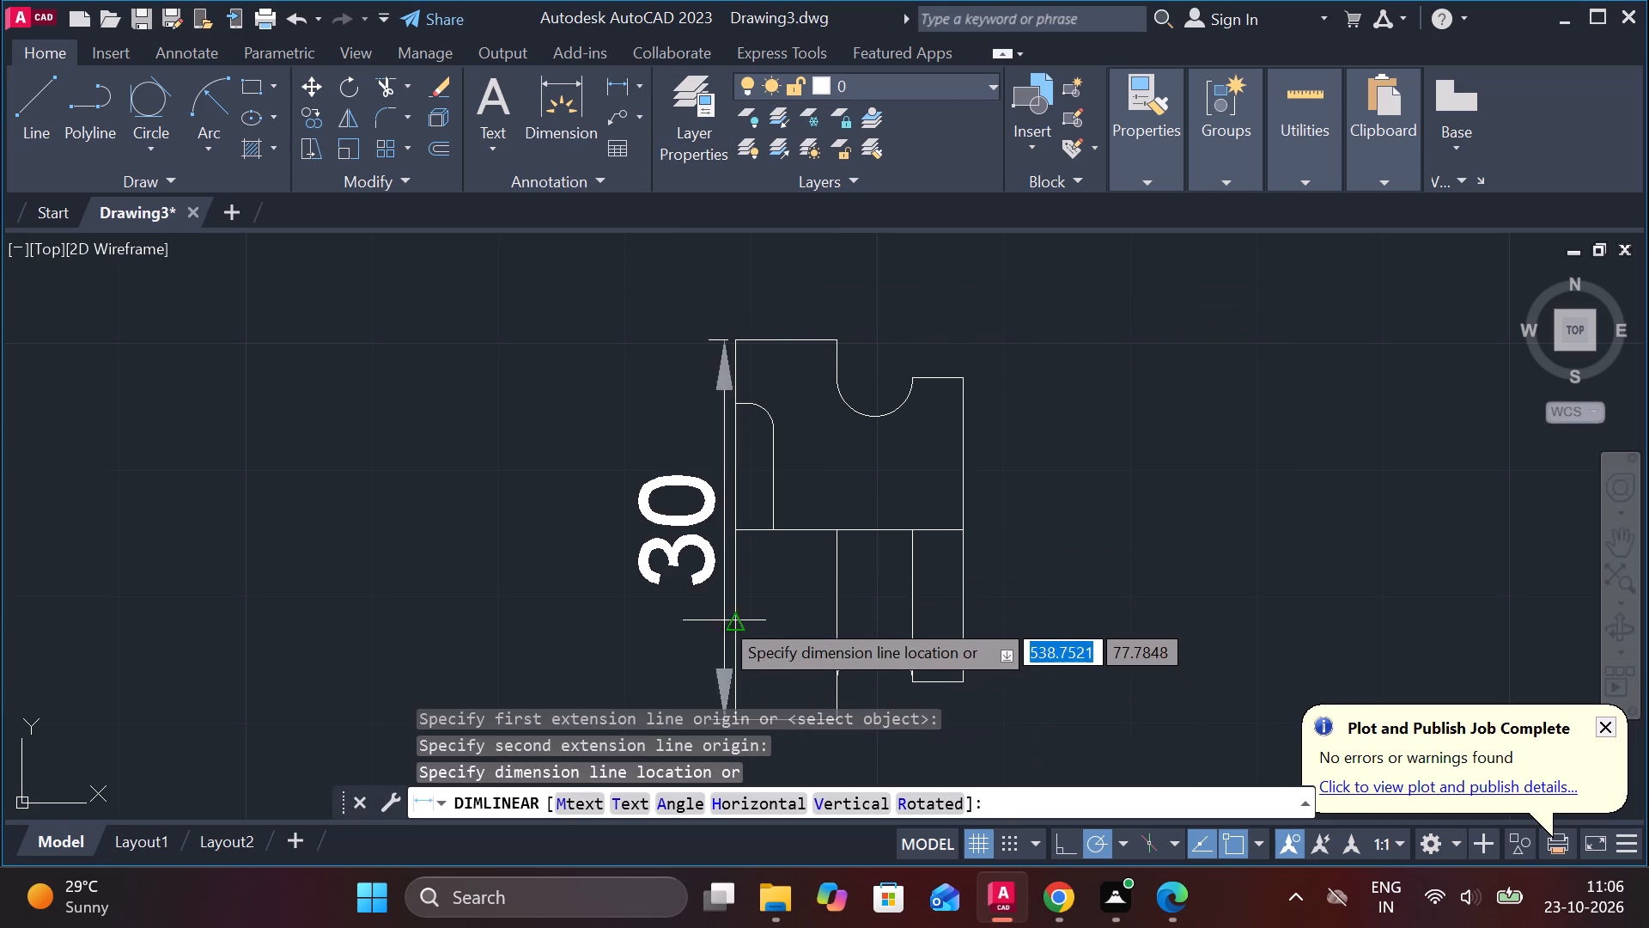
pyautogui.moveTo(712, 608); pyautogui.dragTo(761, 547, button='middle')
pyautogui.click(636, 553)
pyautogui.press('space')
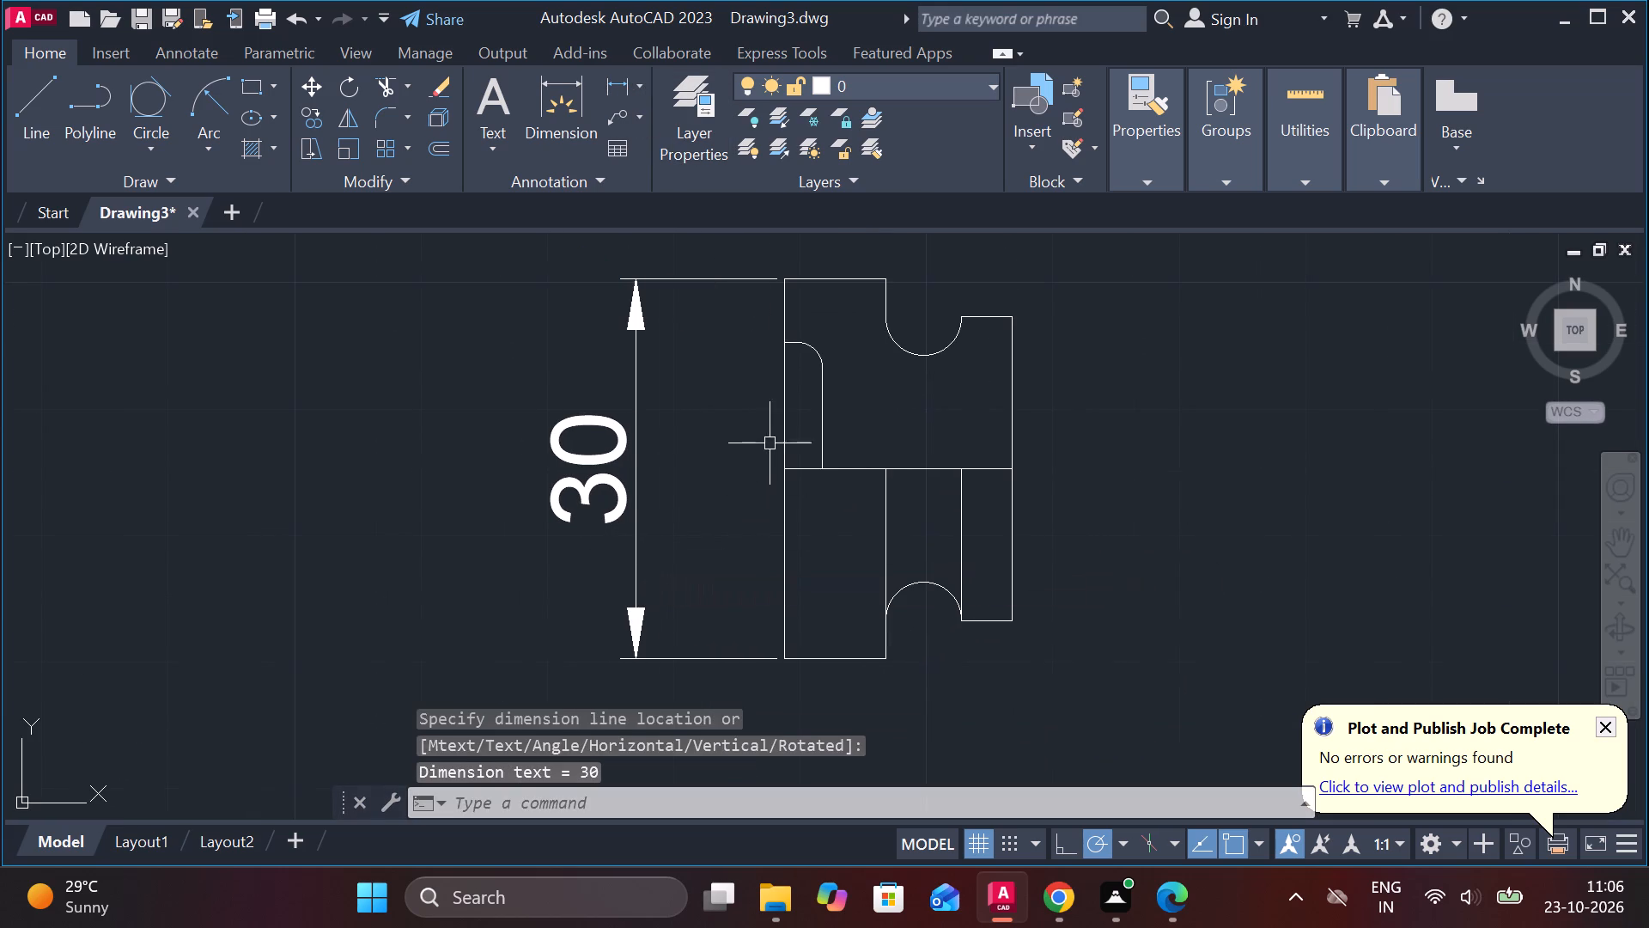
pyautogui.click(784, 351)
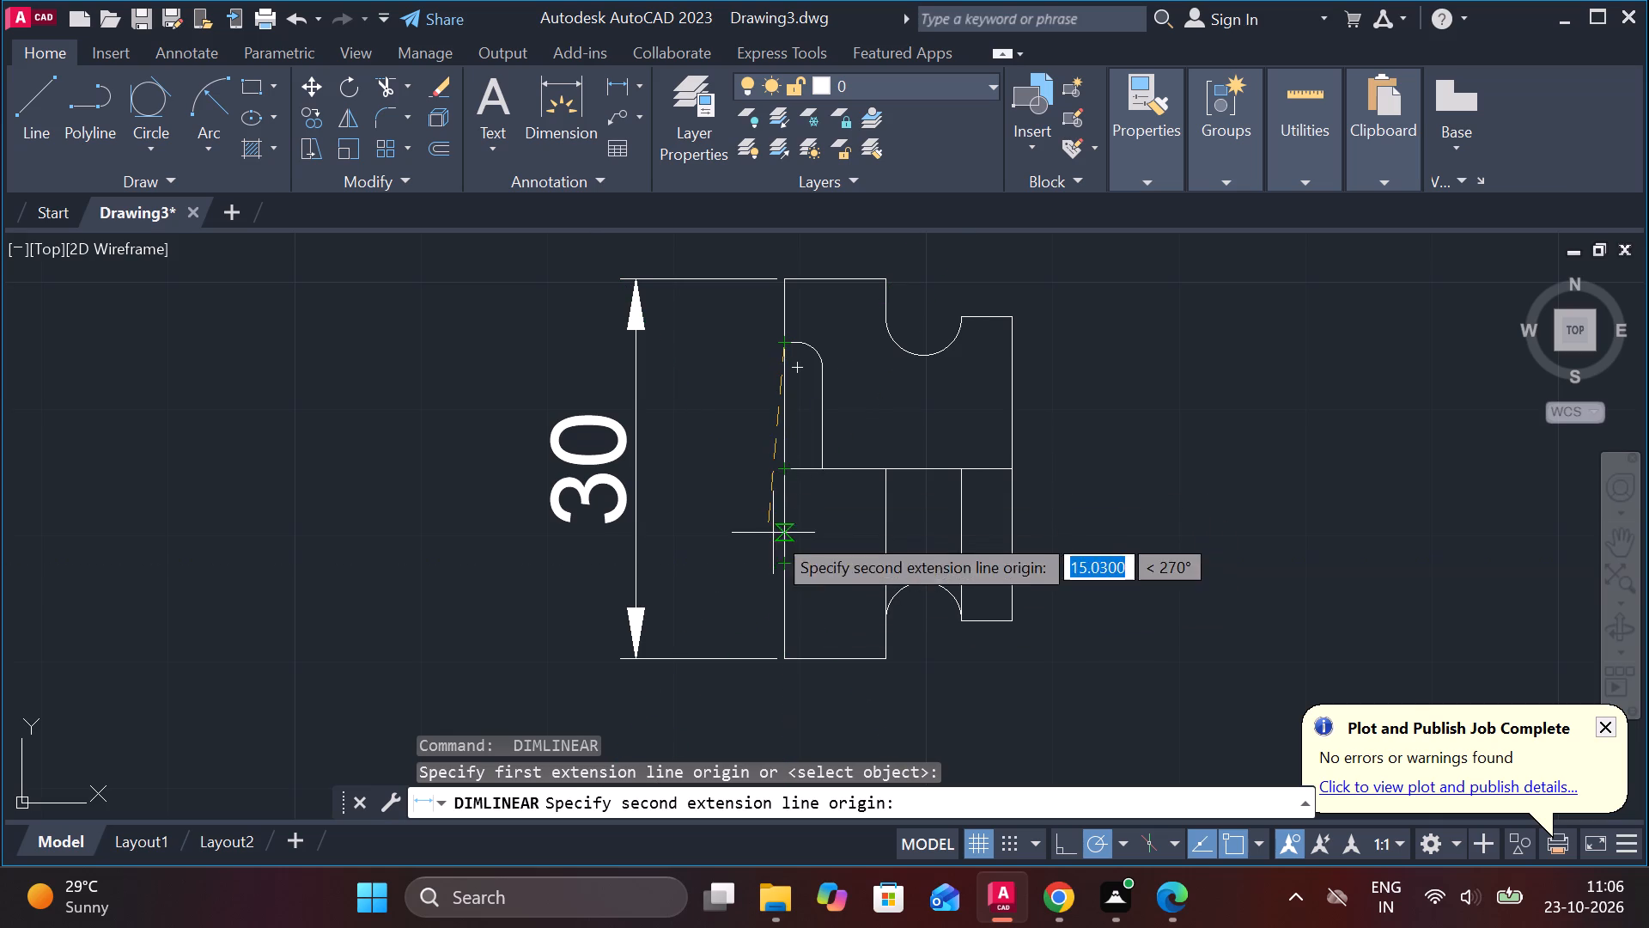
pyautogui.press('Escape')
# Mirror the recess's vertical line, fillet arc and short horizontal line about the horizontal centre line, keeping the source objects.
pyautogui.click(820, 389)
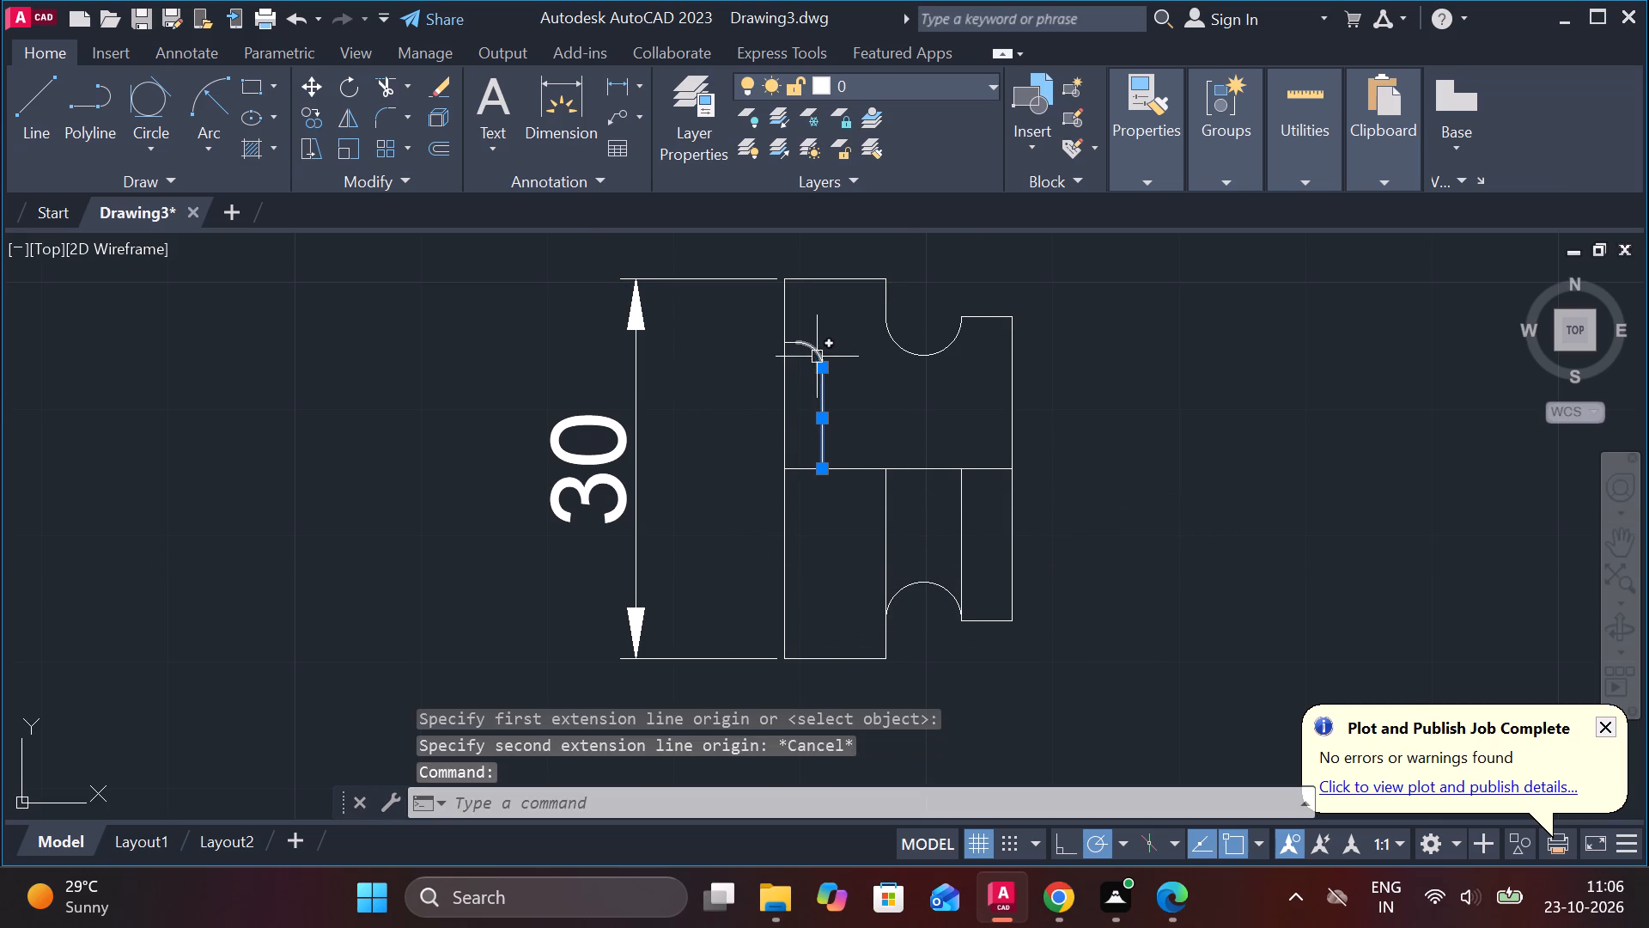
pyautogui.click(814, 352)
pyautogui.scroll(2, 749, 366)
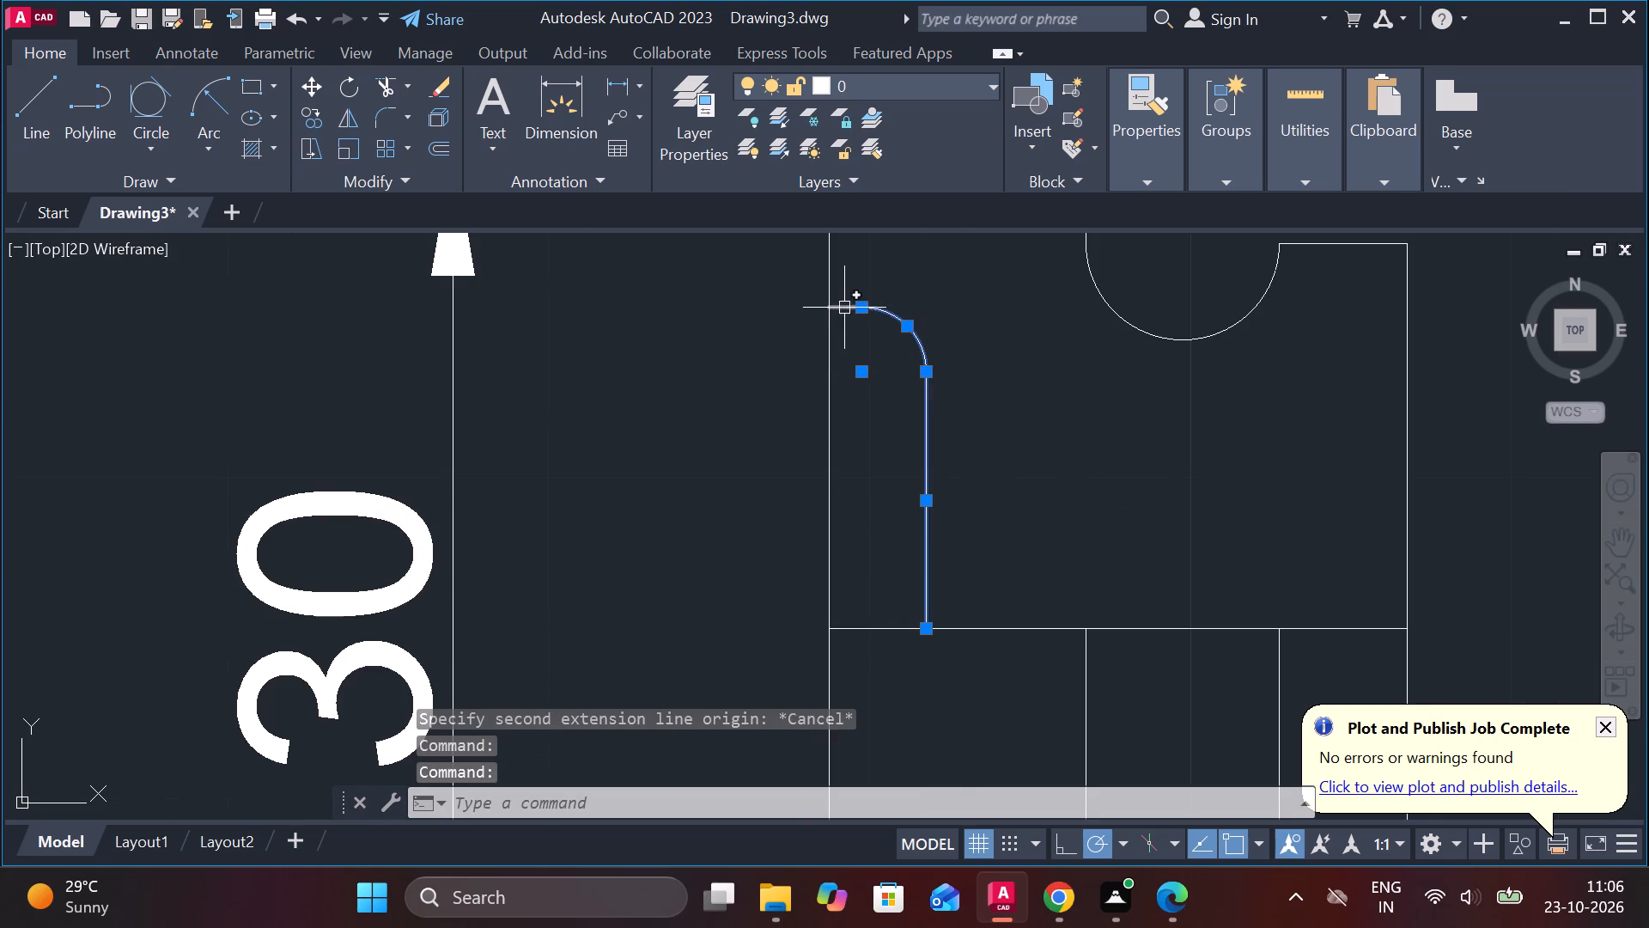
pyautogui.click(844, 308)
pyautogui.write('MI')
pyautogui.press('Return')
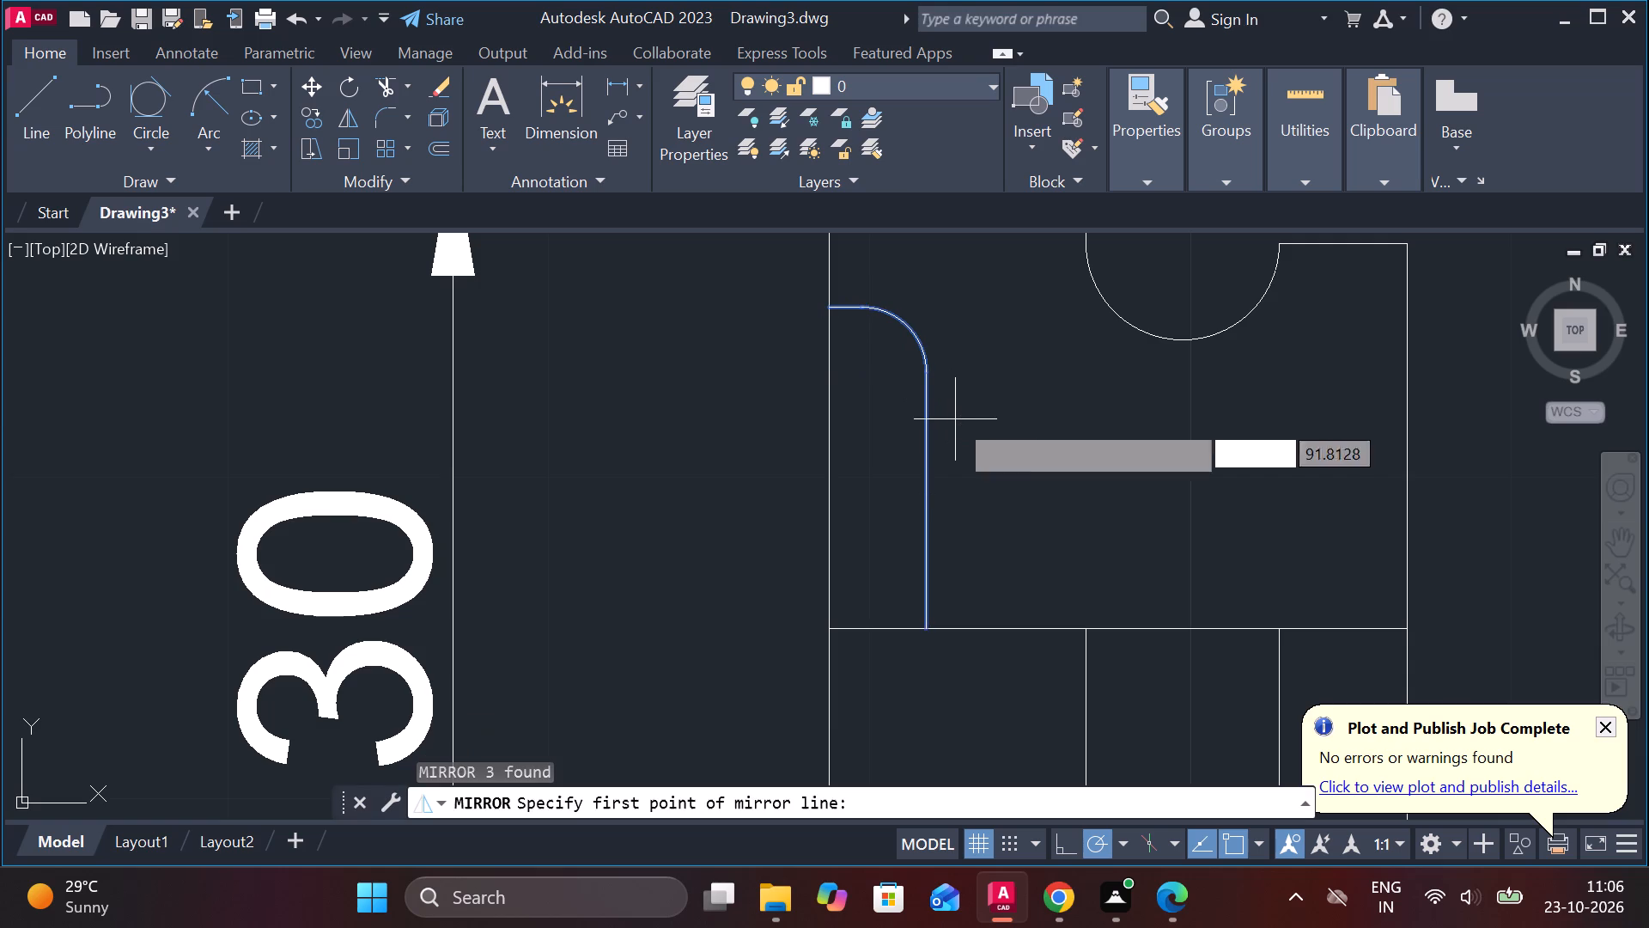
pyautogui.click(823, 636)
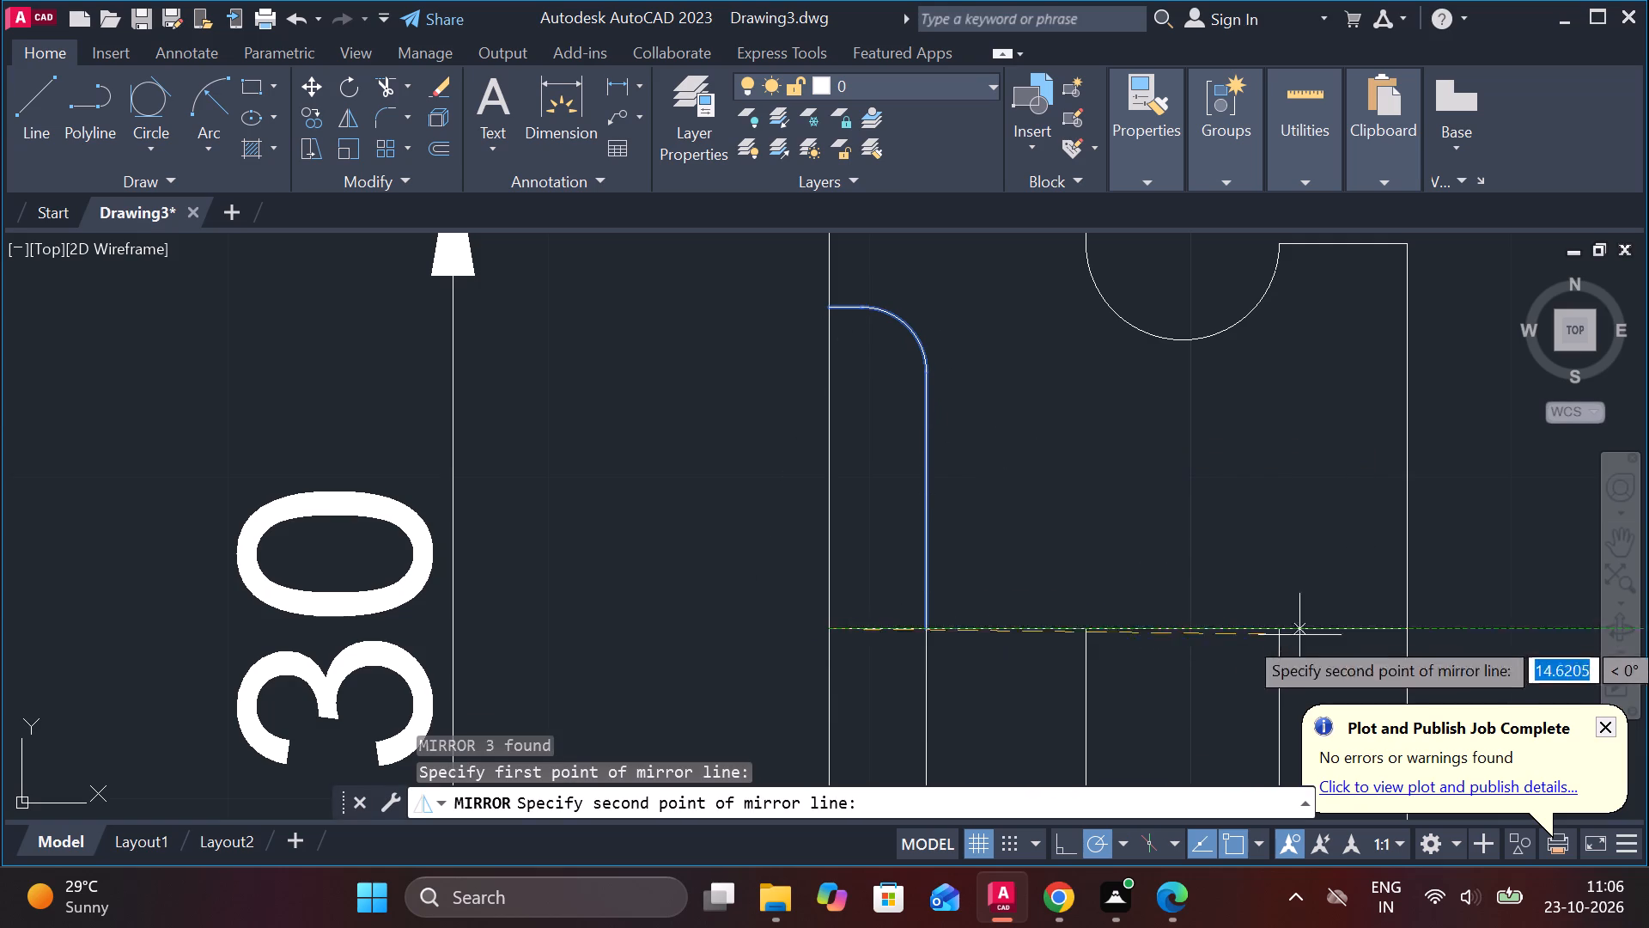
pyautogui.click(1400, 634)
pyautogui.moveTo(1459, 726); pyautogui.dragTo(1400, 634)
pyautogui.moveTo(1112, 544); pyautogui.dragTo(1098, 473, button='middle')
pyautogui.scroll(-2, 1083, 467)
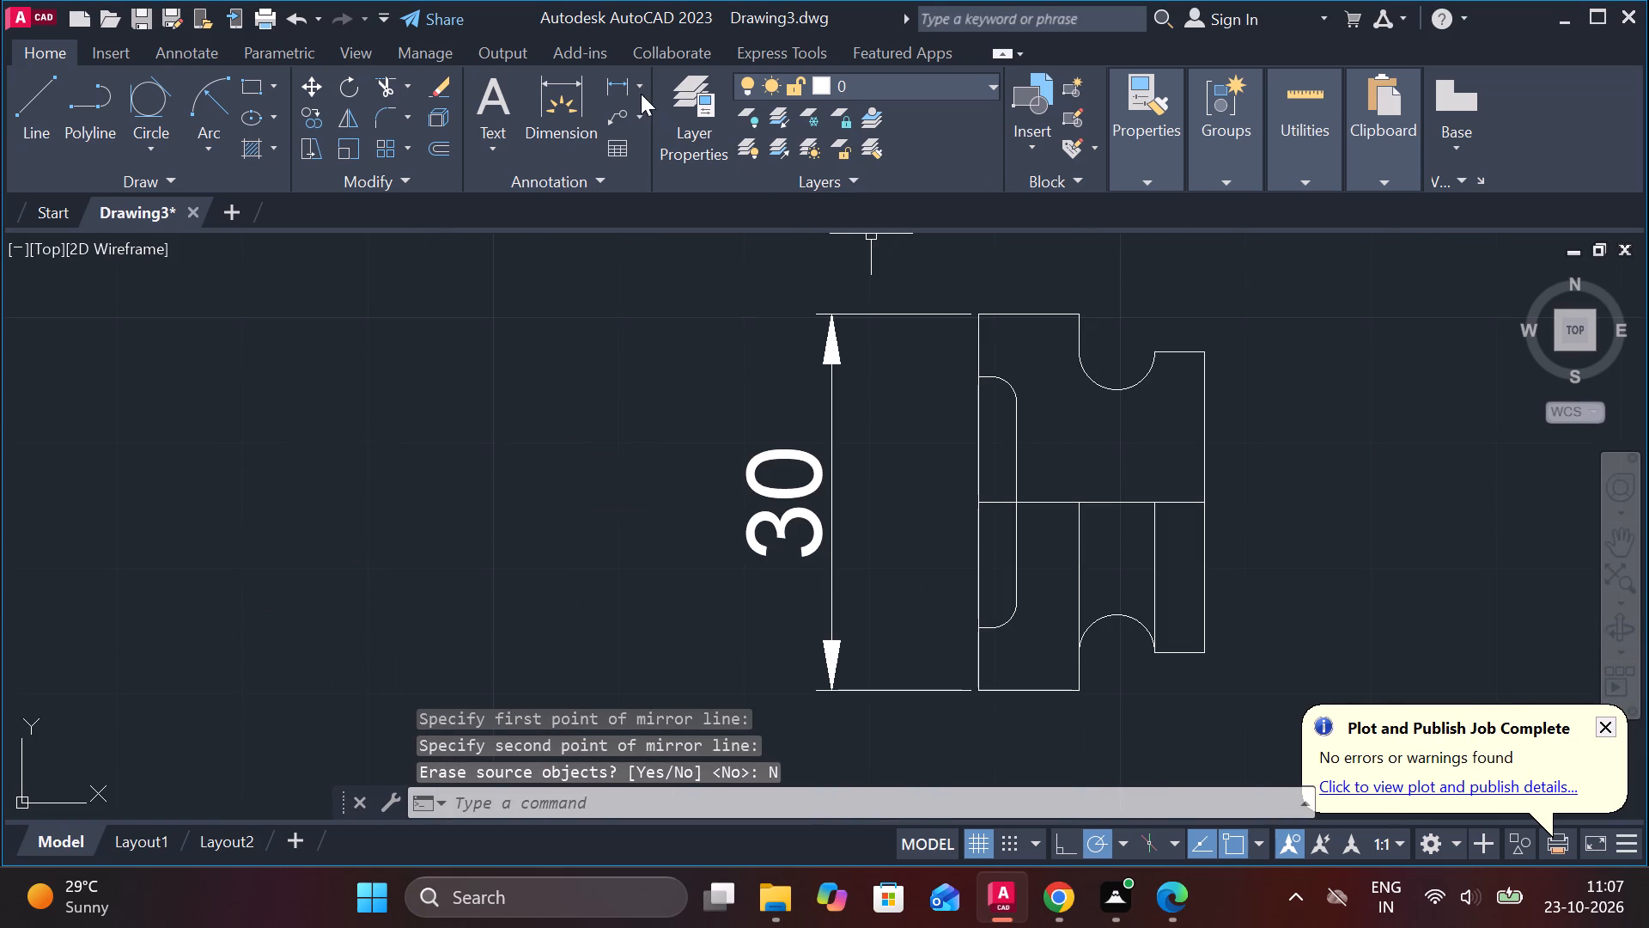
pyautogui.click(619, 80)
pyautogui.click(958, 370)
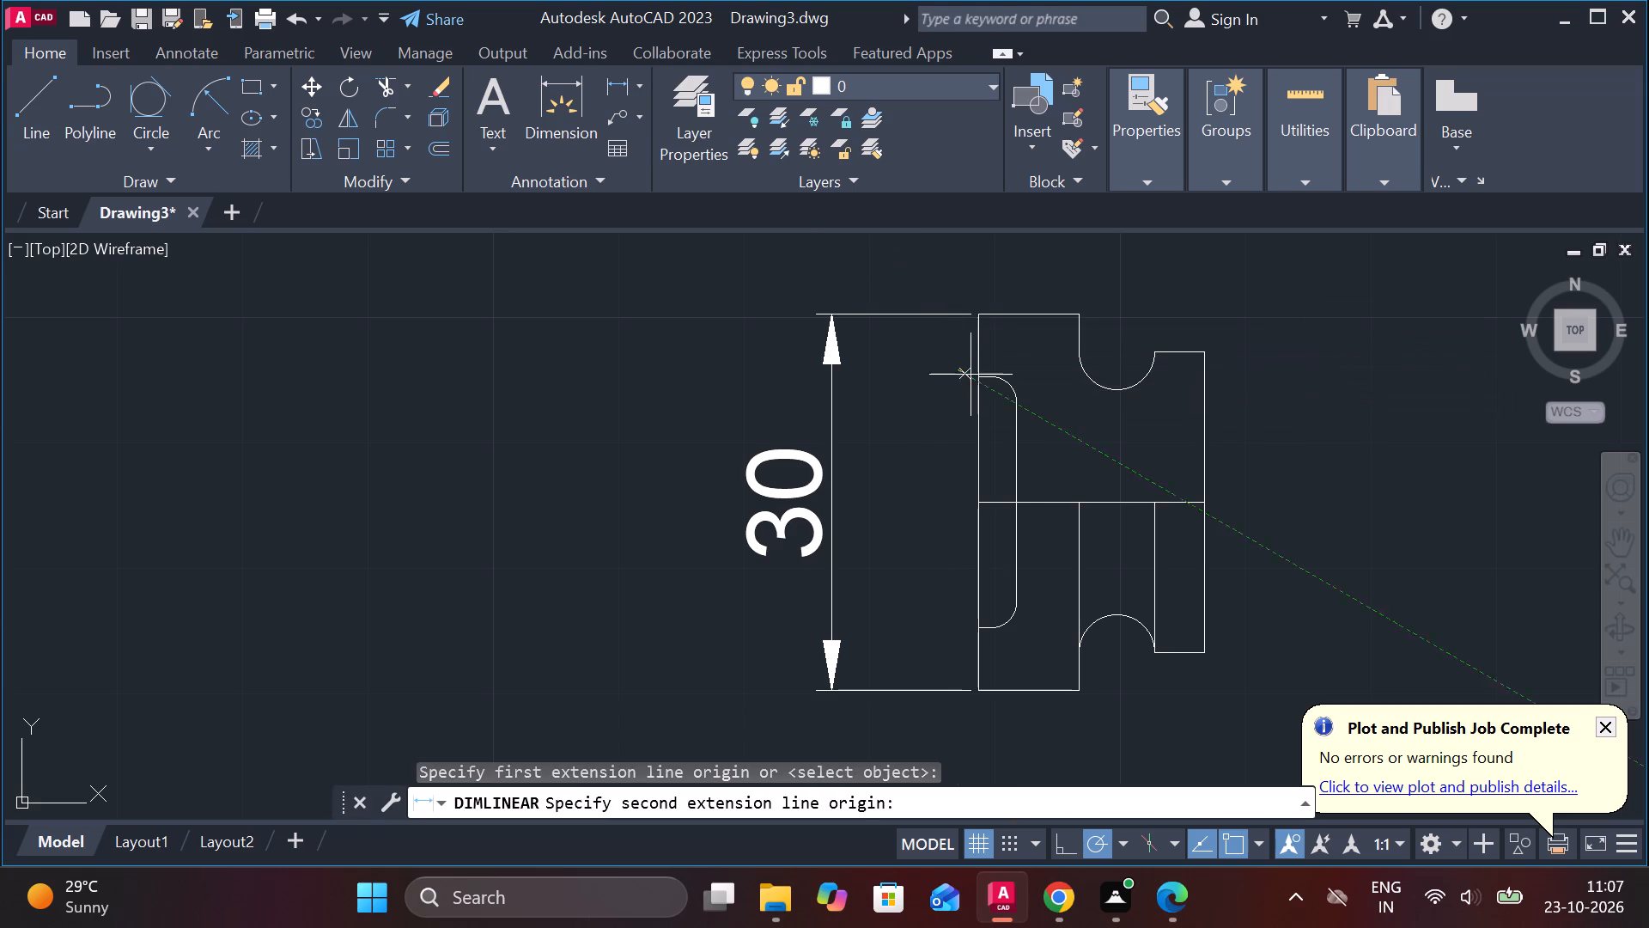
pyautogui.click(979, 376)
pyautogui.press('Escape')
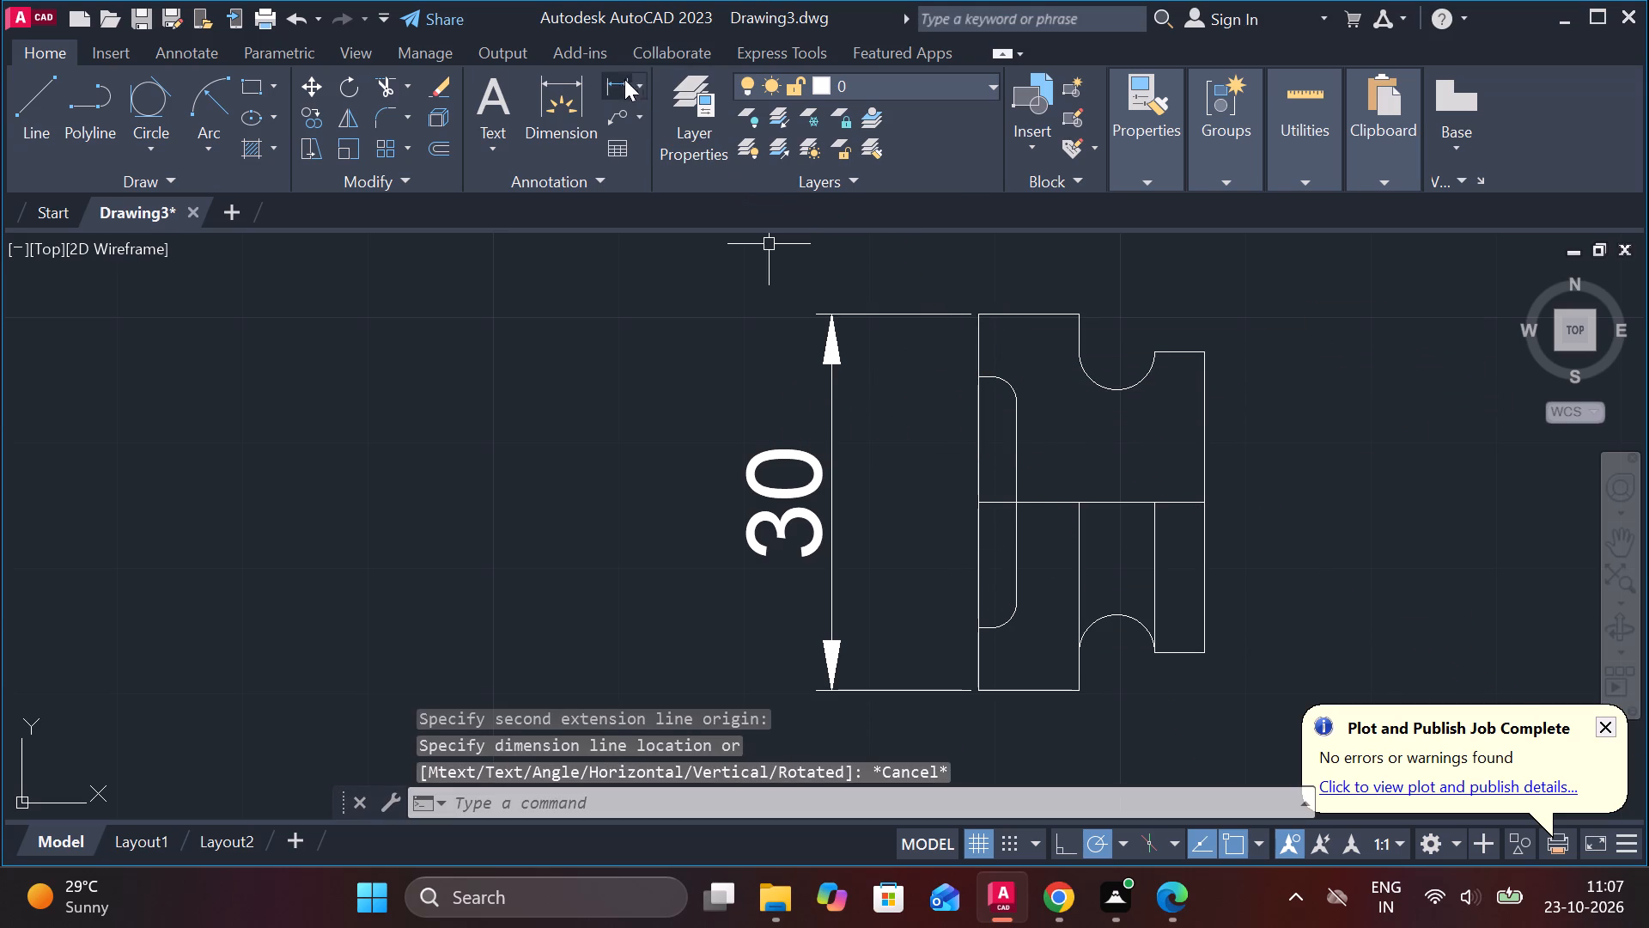
# Add a linear dimension for the recess's full height along the part's left edge, placed between that edge and the overall height dimension.
pyautogui.click(605, 80)
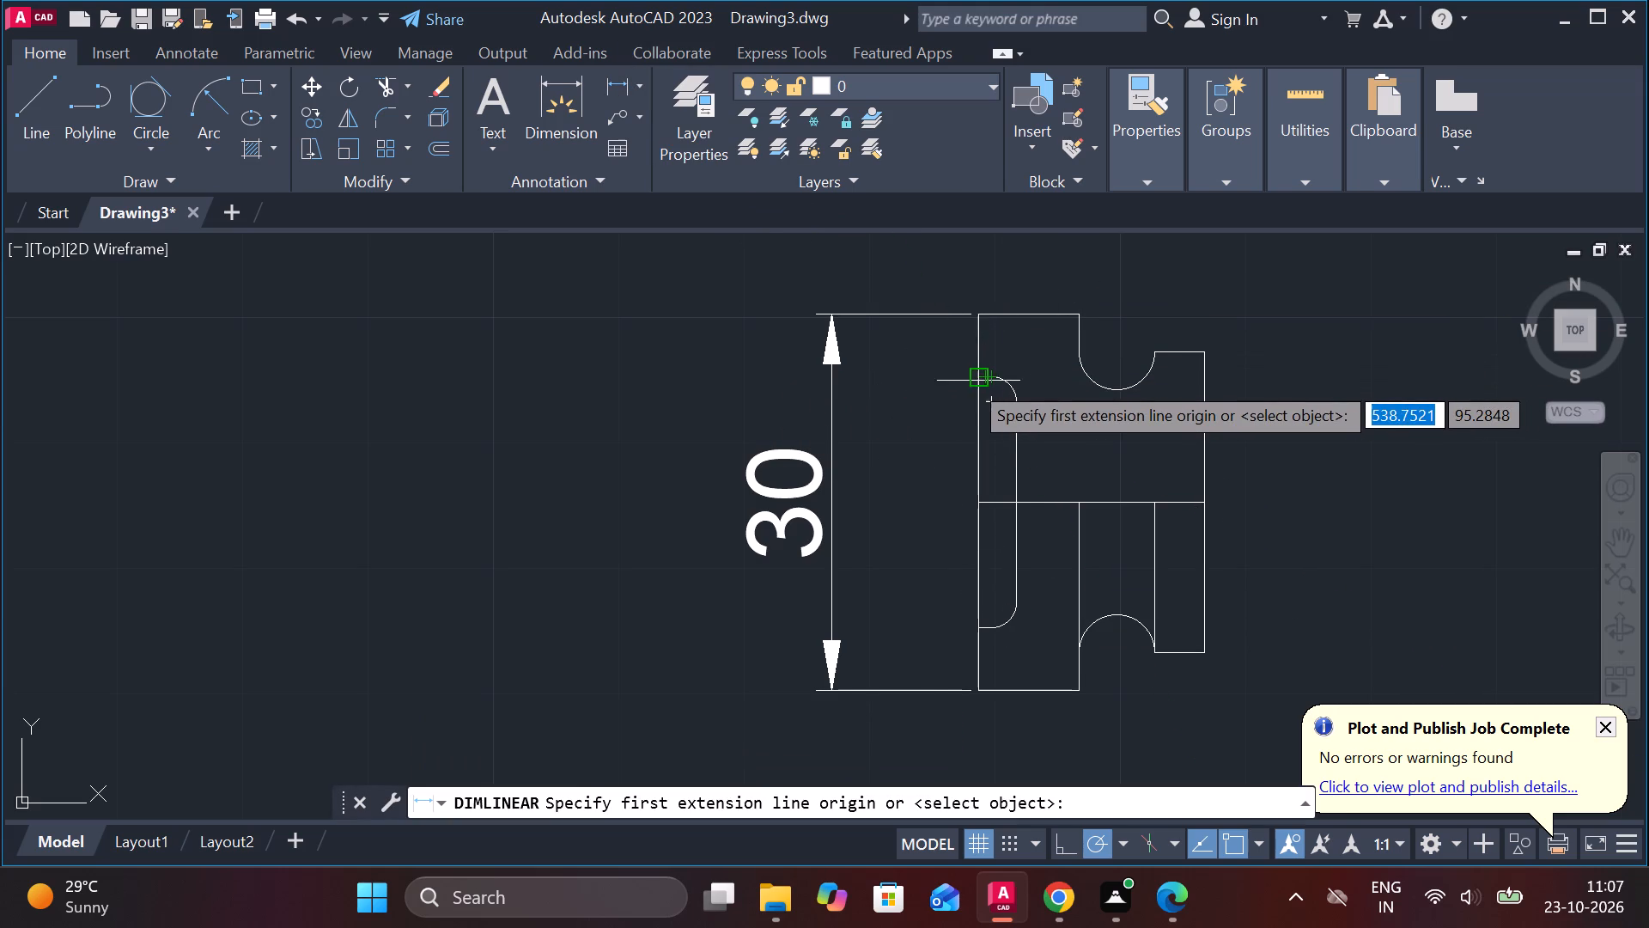
pyautogui.scroll(2, 967, 381)
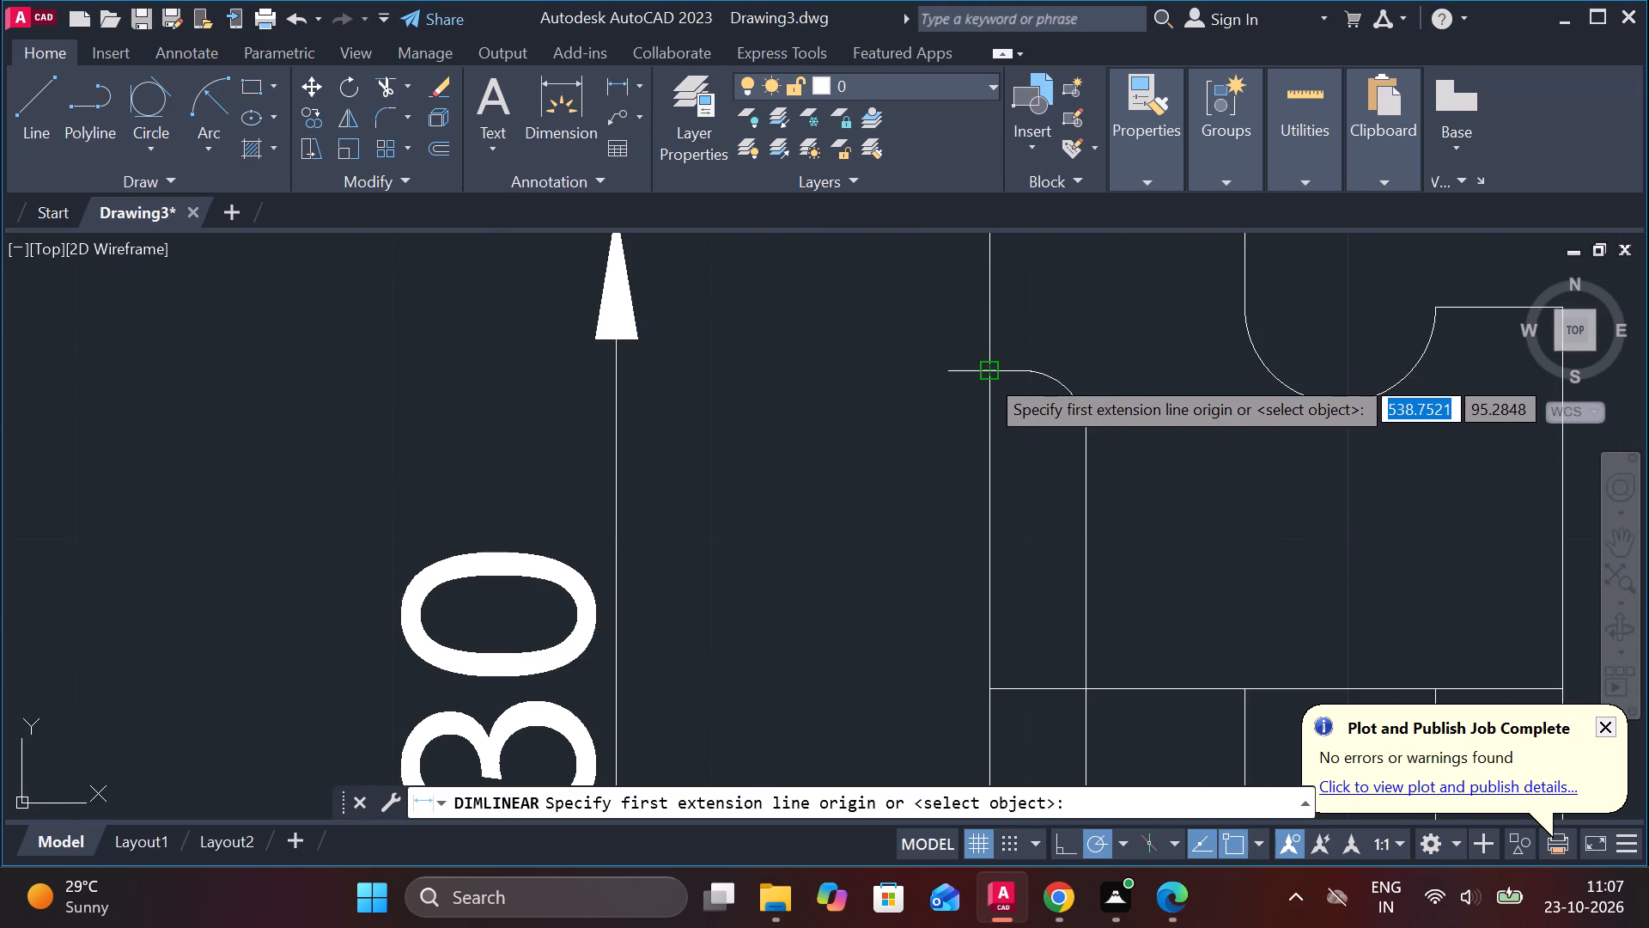
pyautogui.click(986, 375)
pyautogui.scroll(-2, 985, 390)
pyautogui.click(989, 628)
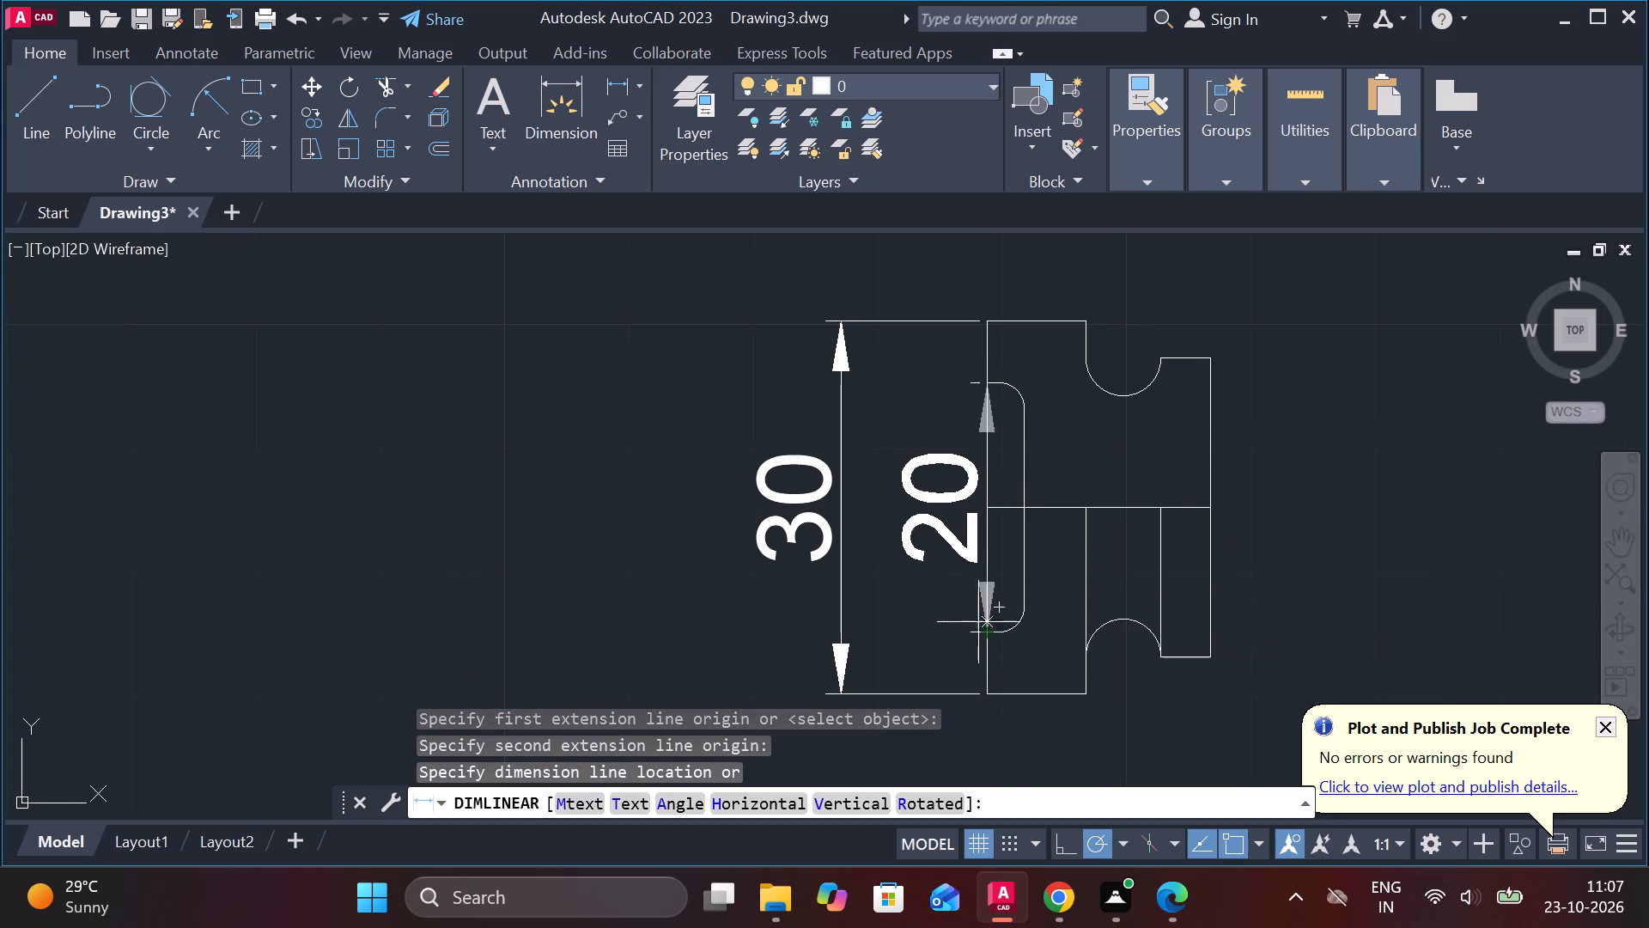
pyautogui.click(952, 590)
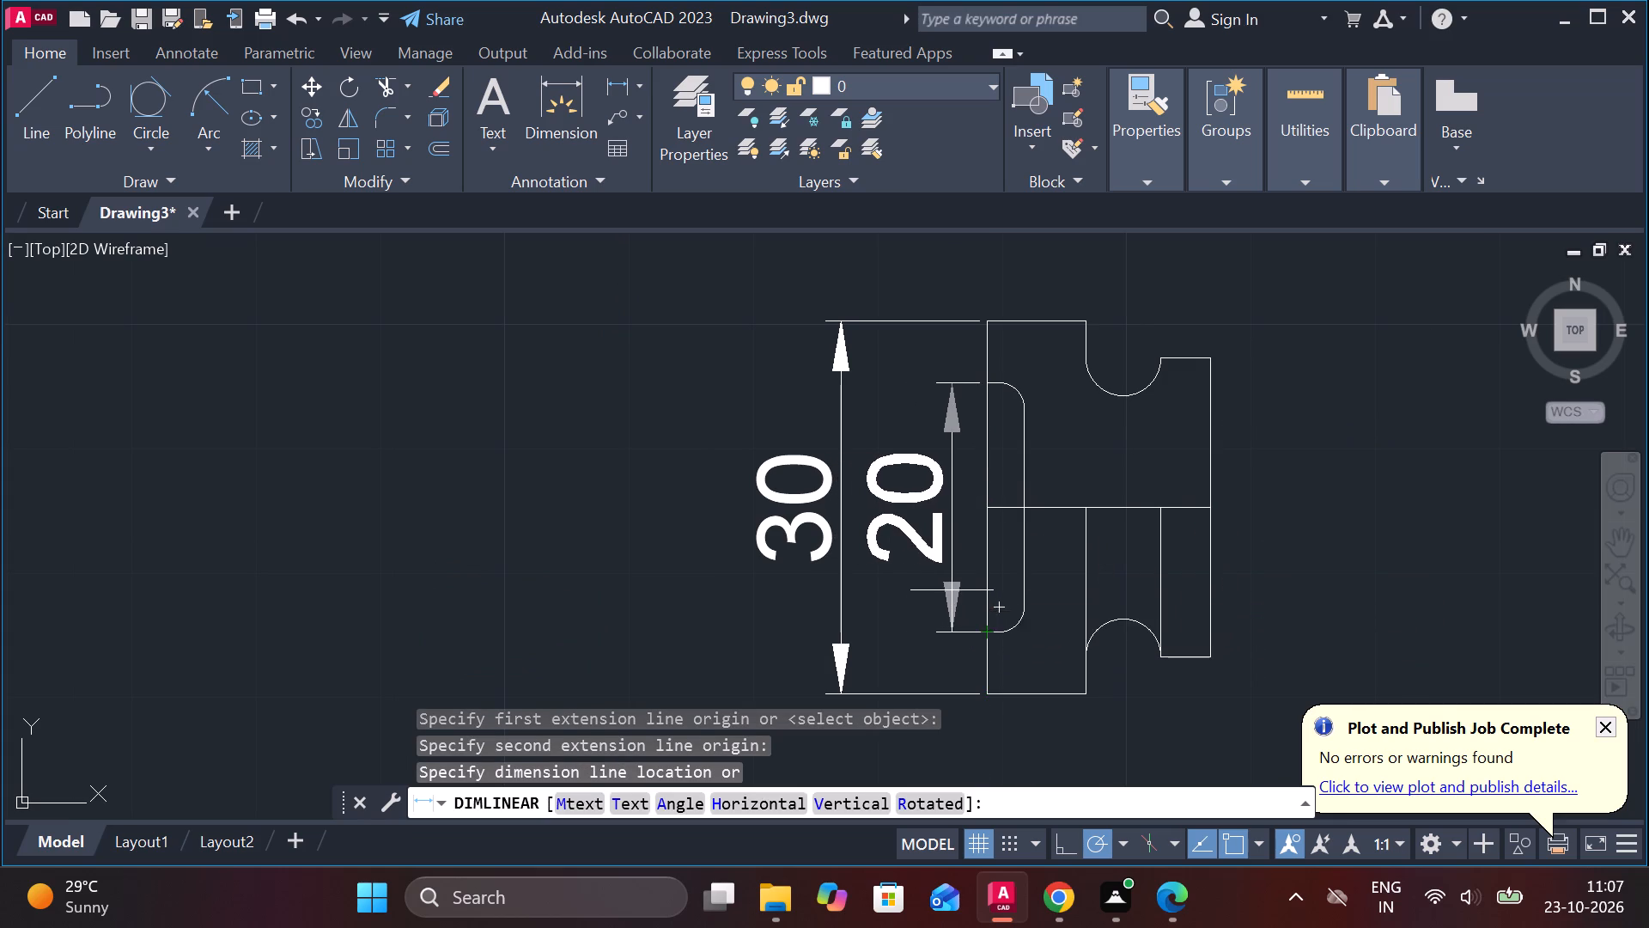
# Trim away the mirrored recess outline below the centre line, leaving the recess dimension in place.
pyautogui.moveTo(1170, 571); pyautogui.dragTo(1119, 539, button='middle')
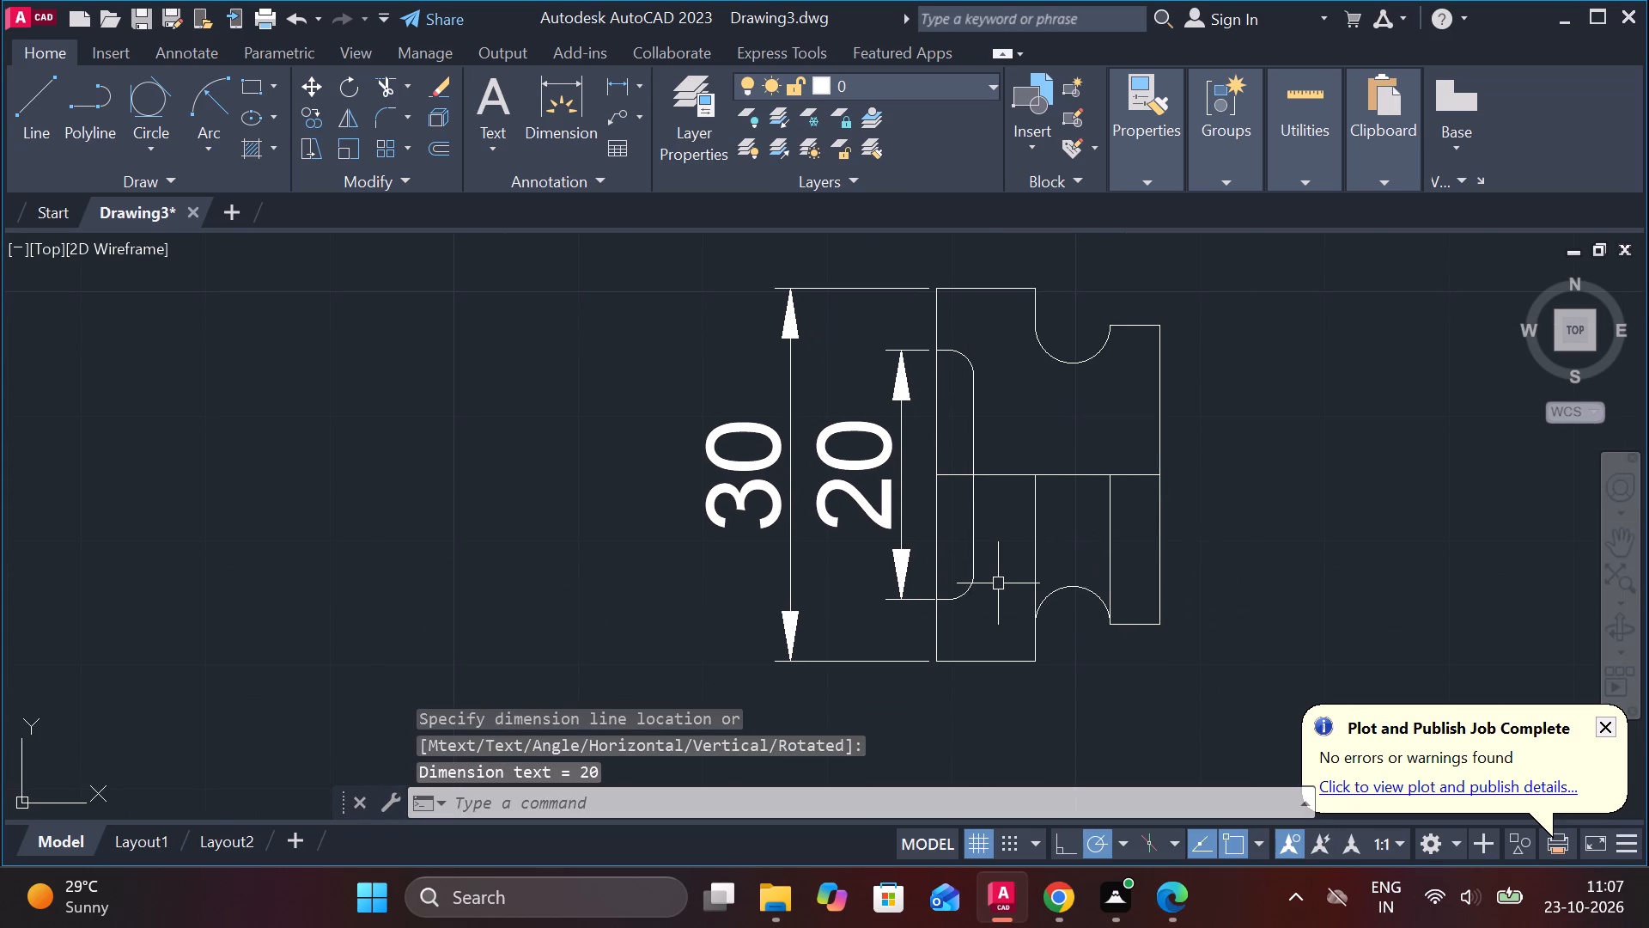
pyautogui.write('TR')
pyautogui.press('space')
pyautogui.click(955, 595)
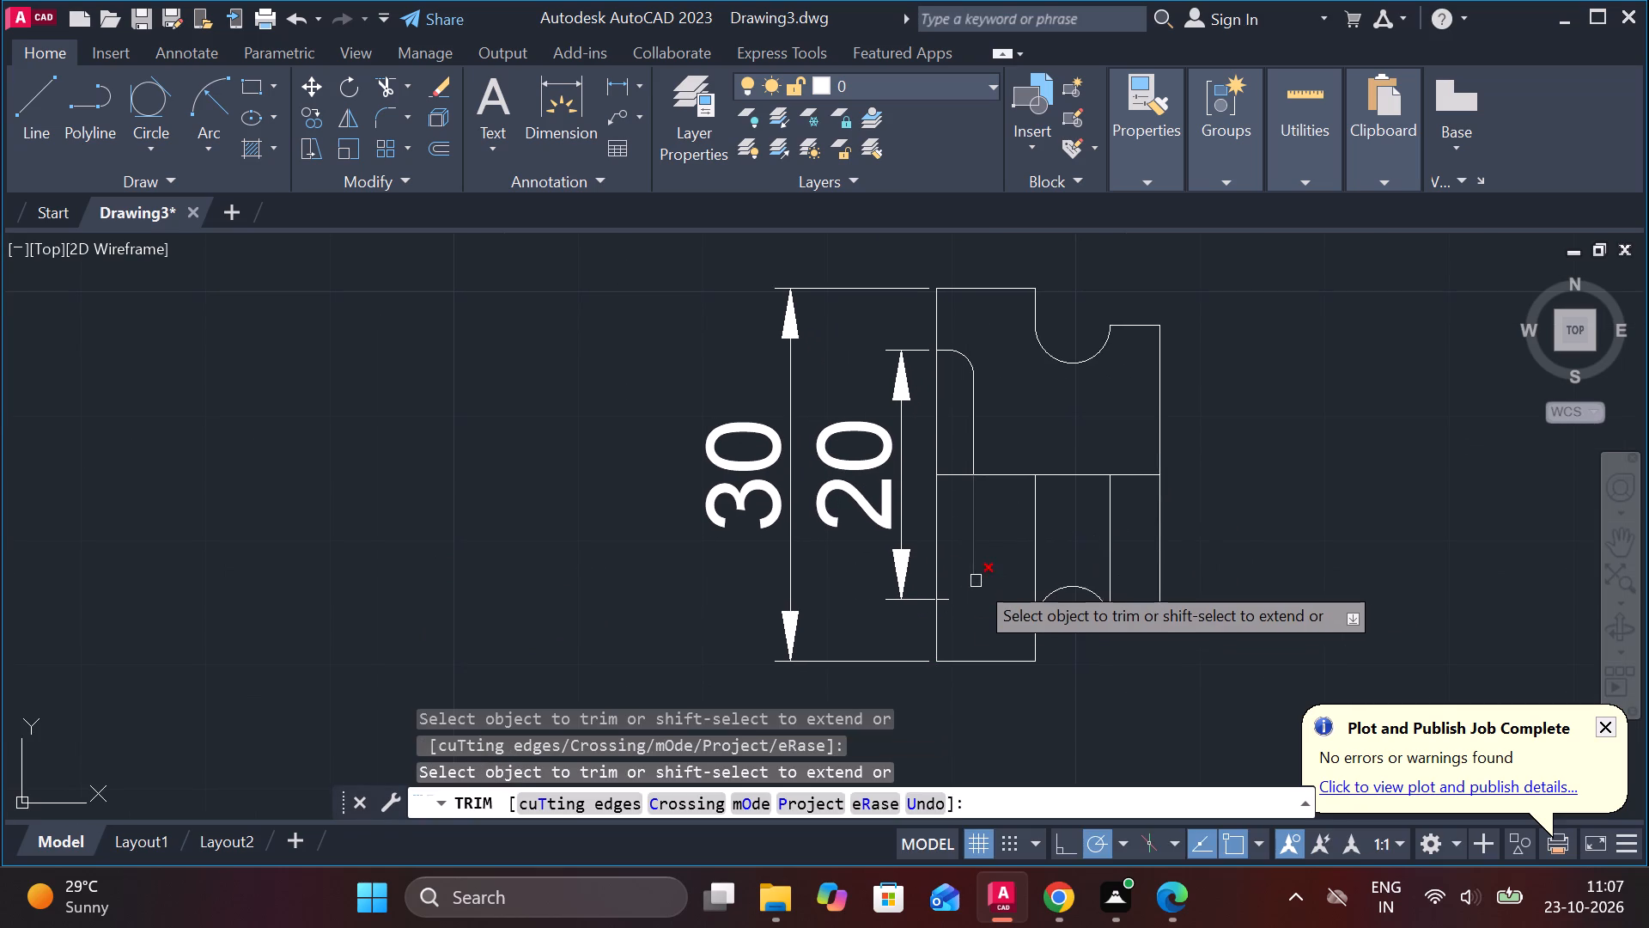
pyautogui.click(980, 571)
pyautogui.click(959, 594)
pyautogui.click(975, 509)
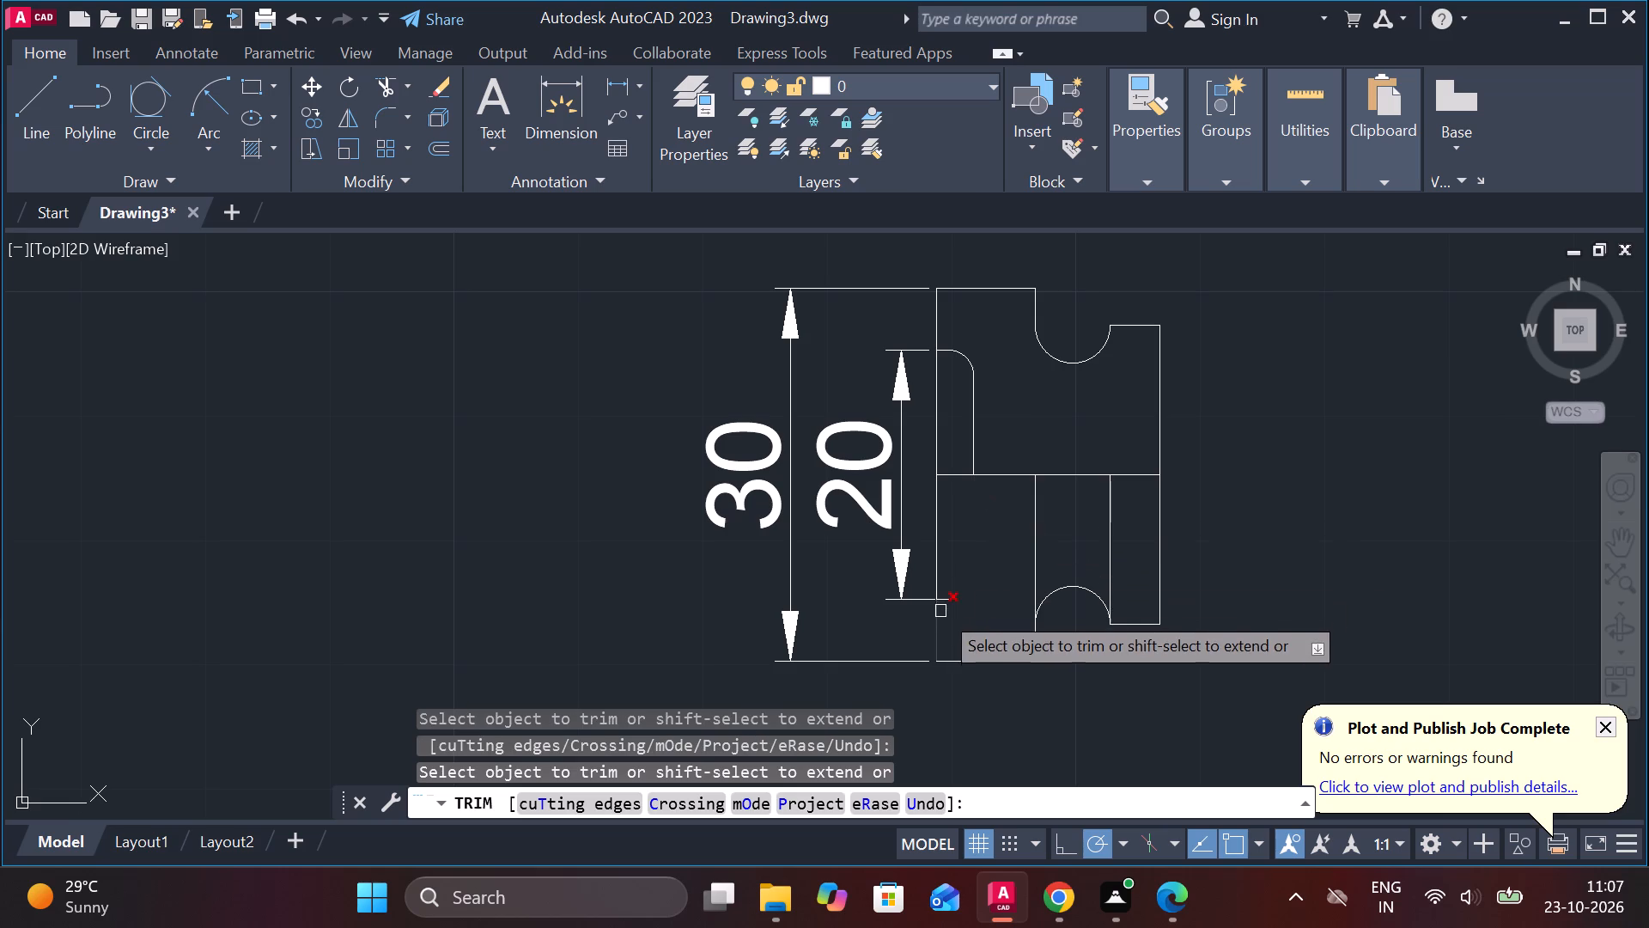
# Trim away the last short mirrored recess segment at the part's left edge below the centre line.
pyautogui.click(950, 603)
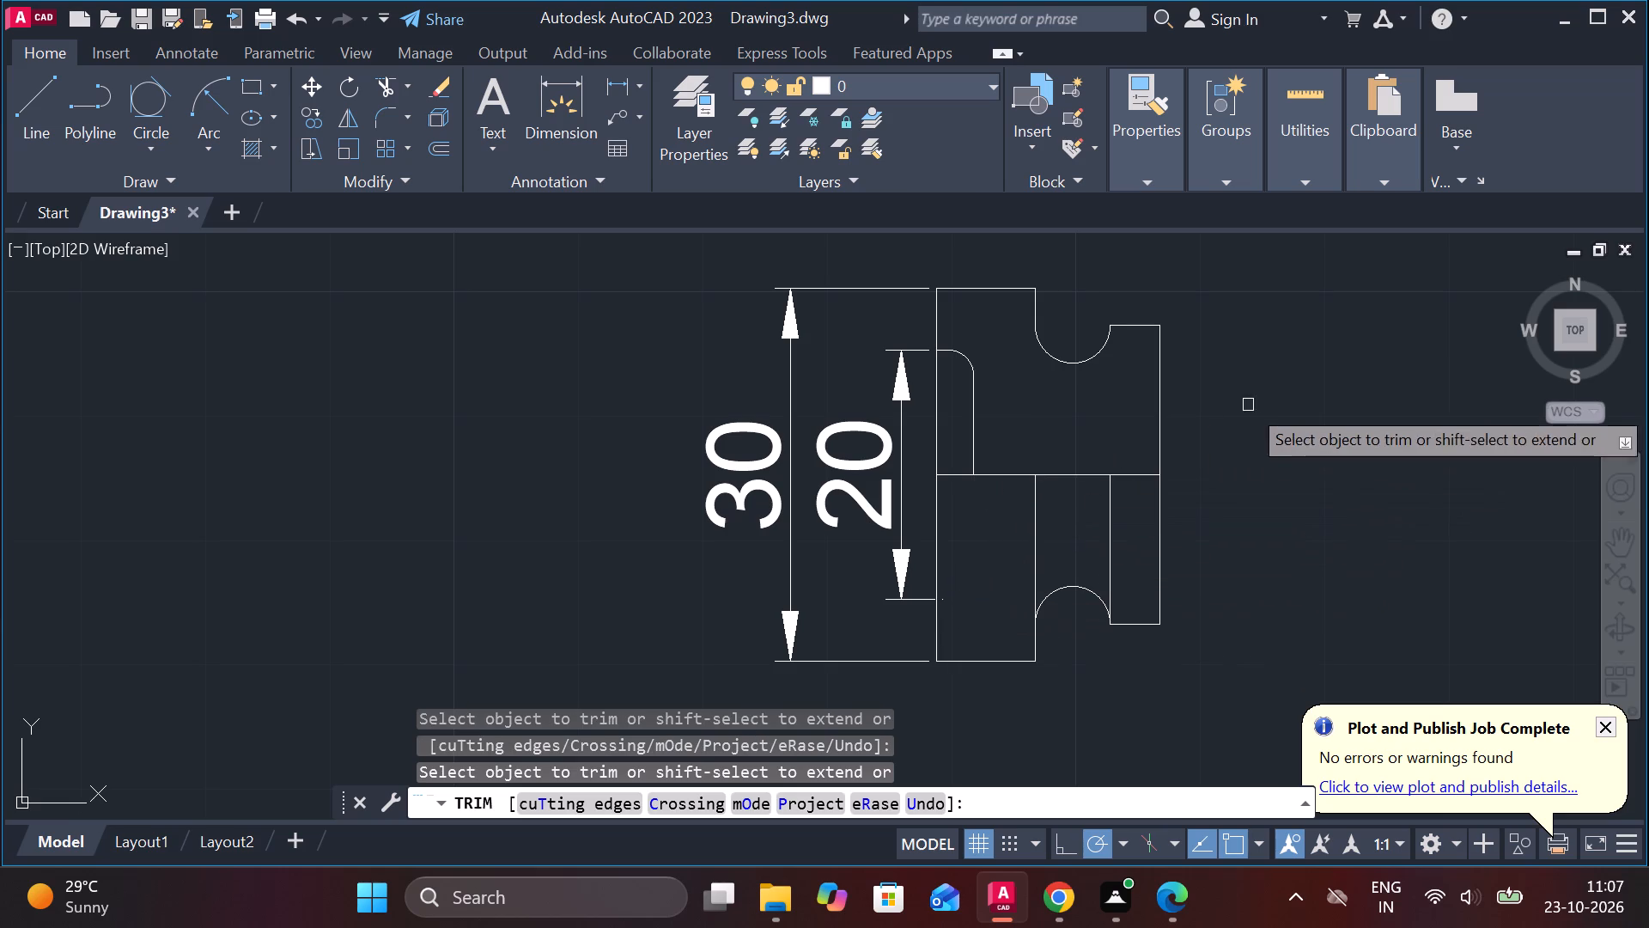
pyautogui.moveTo(1237, 413); pyautogui.dragTo(1191, 413, button='middle')
pyautogui.press('Escape')
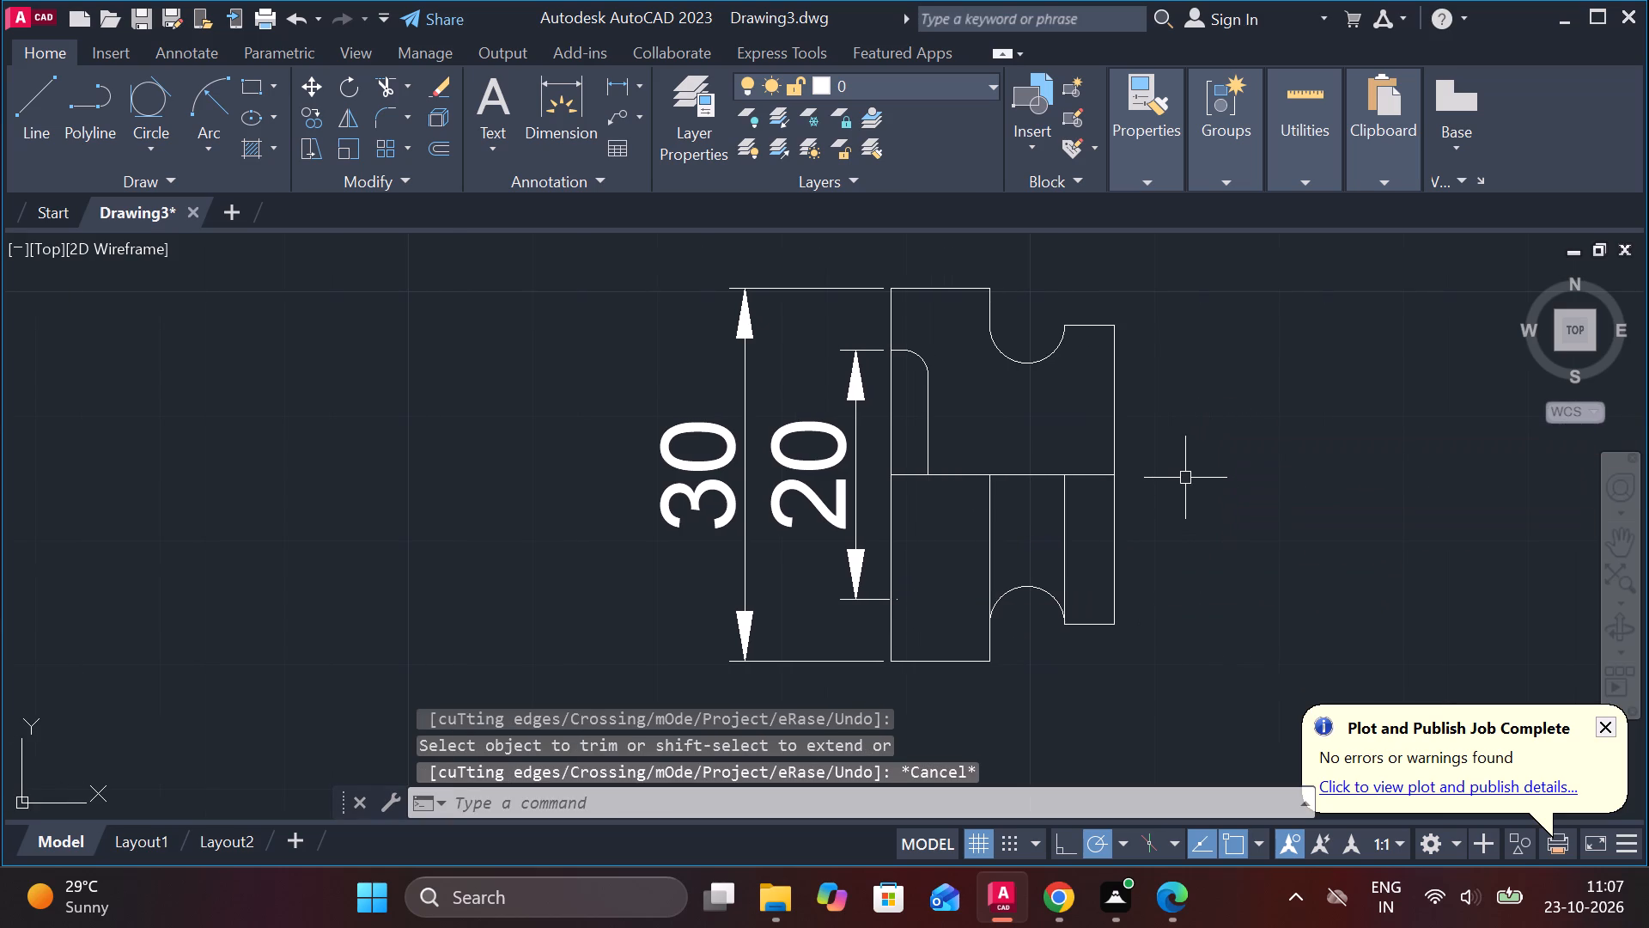
# Offset the part's horizontal centre line upward by 6 for the bore's upper edge.
pyautogui.moveTo(1171, 488); pyautogui.dragTo(1148, 505, button='middle')
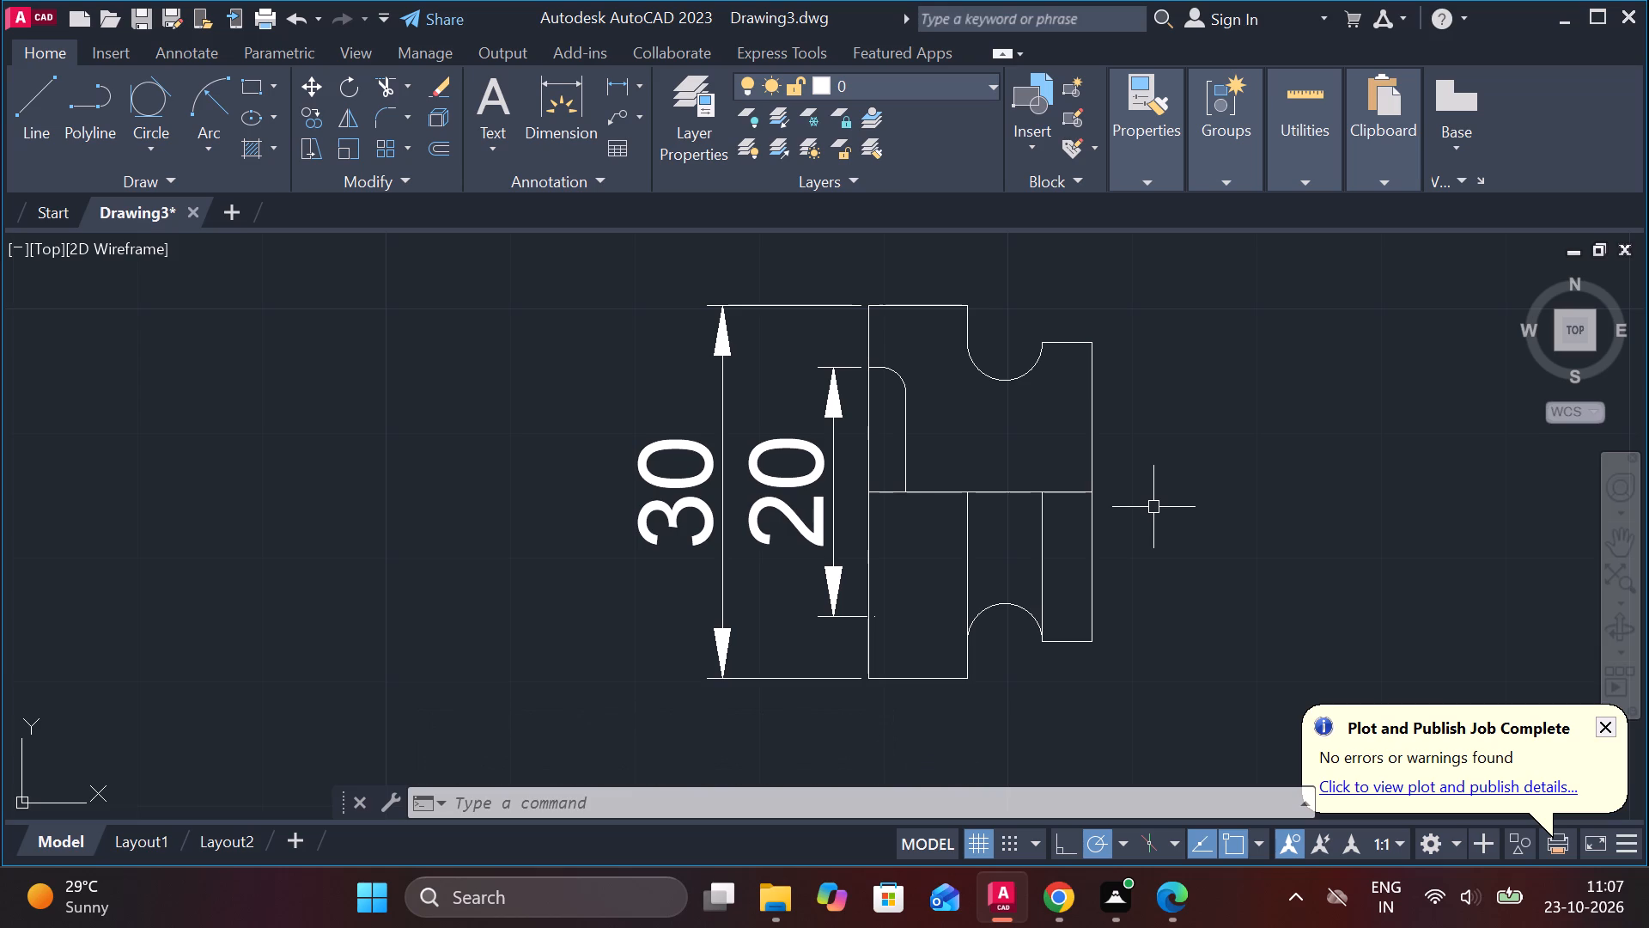
pyautogui.click(1076, 489)
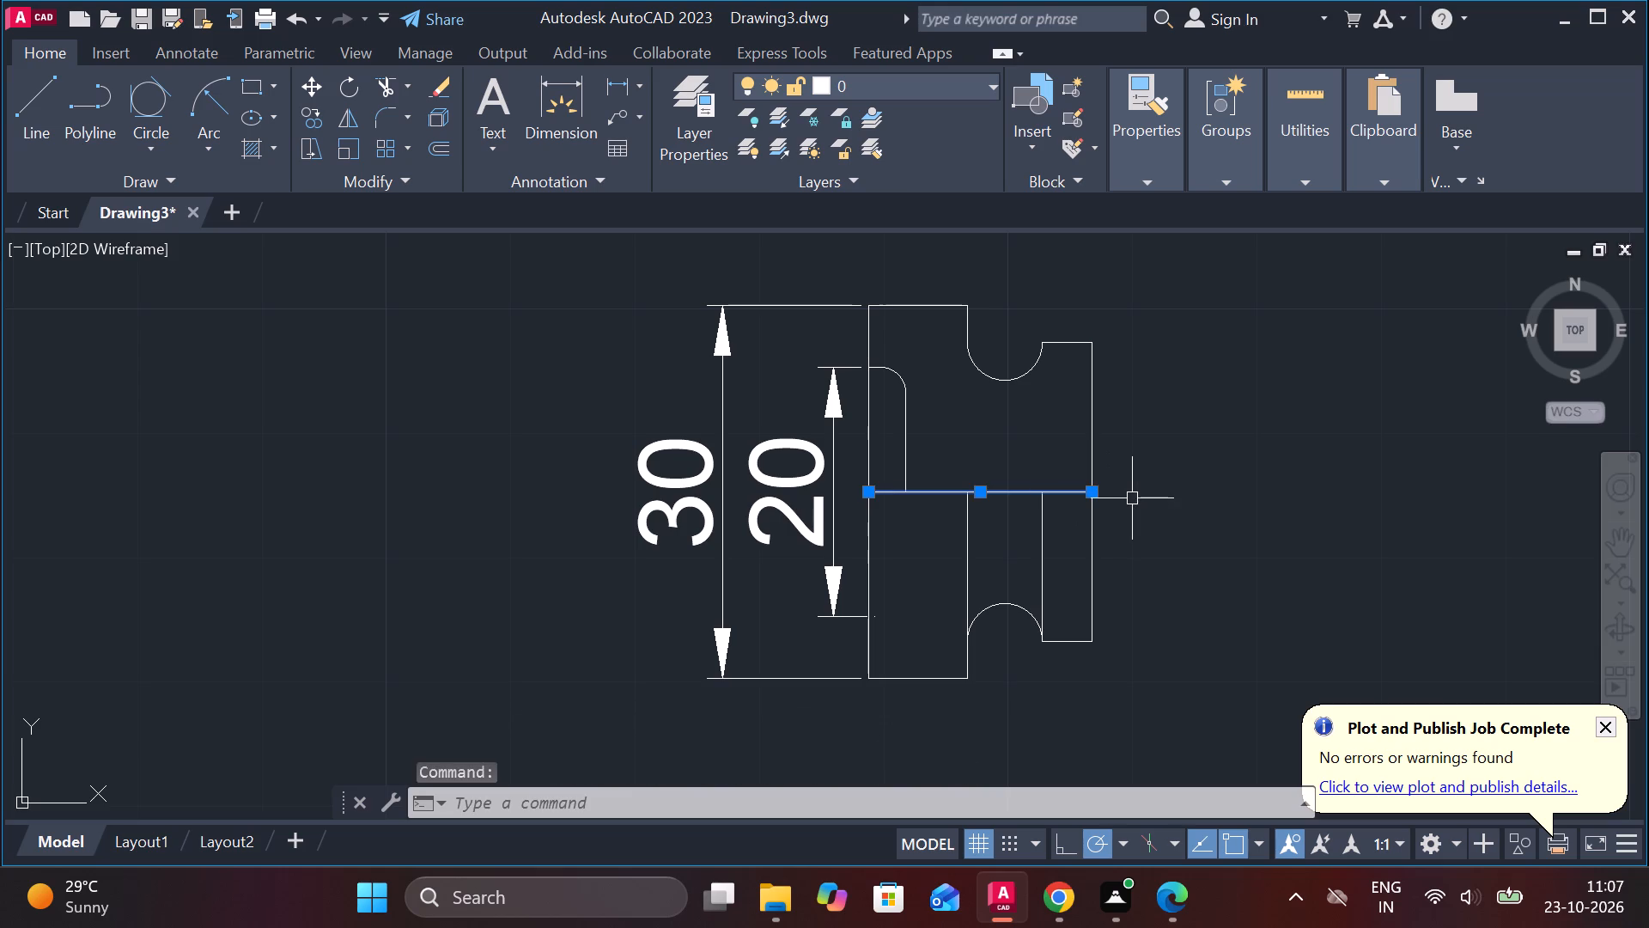
pyautogui.press('o')
pyautogui.press('Return')
pyautogui.press('Return')
pyautogui.press('6')
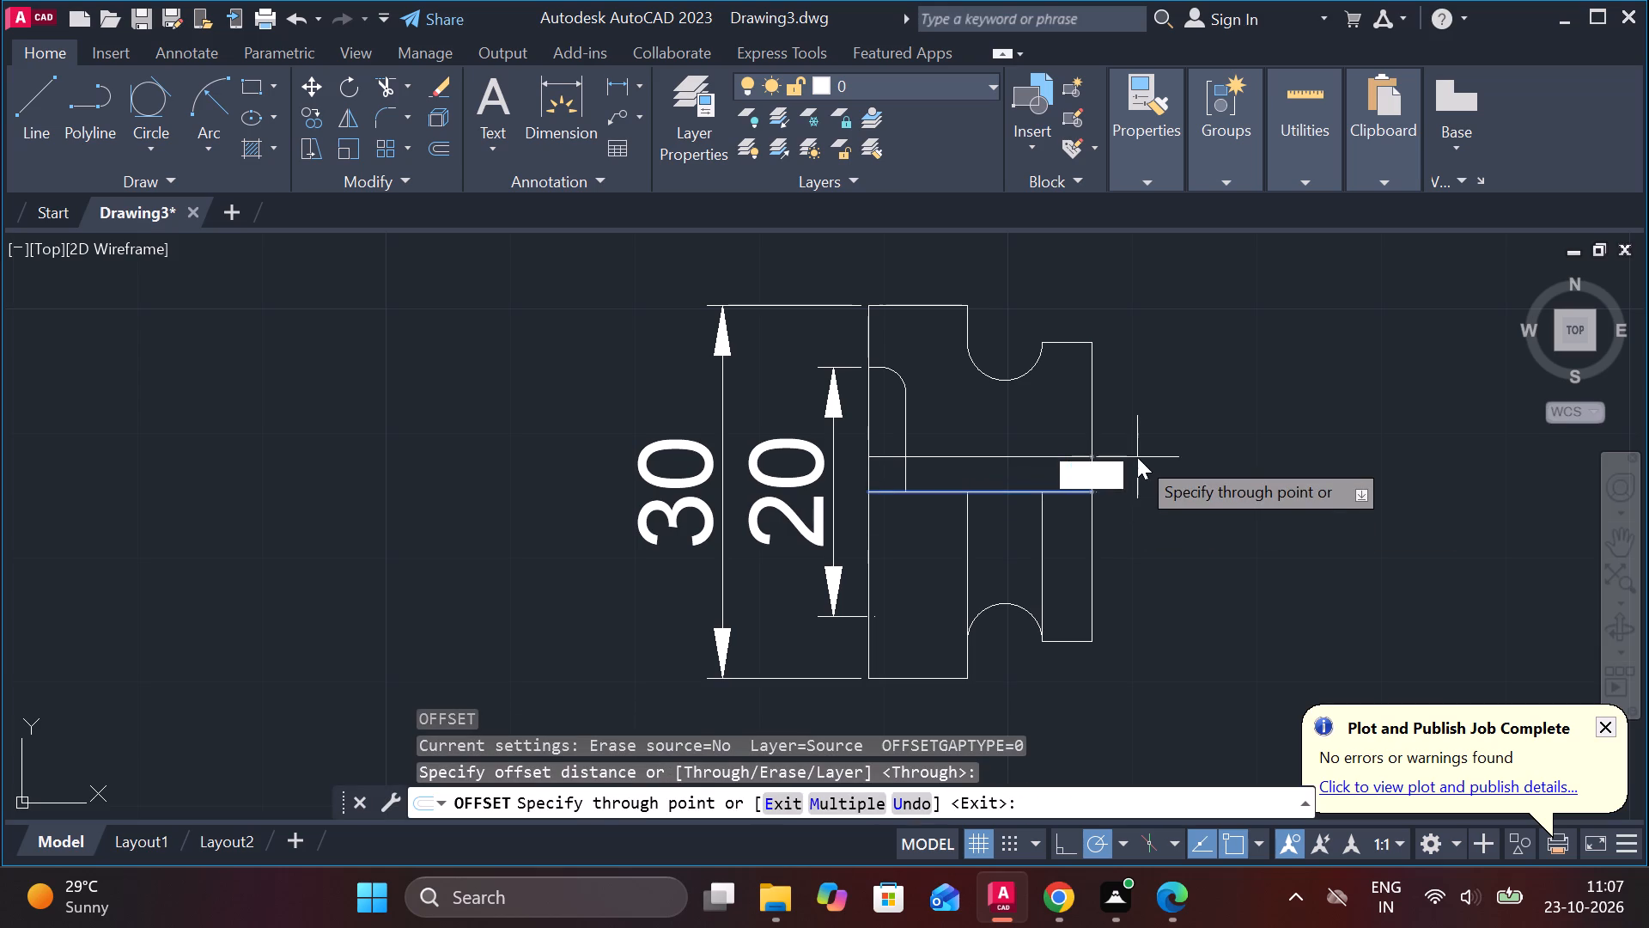
pyautogui.press('Return')
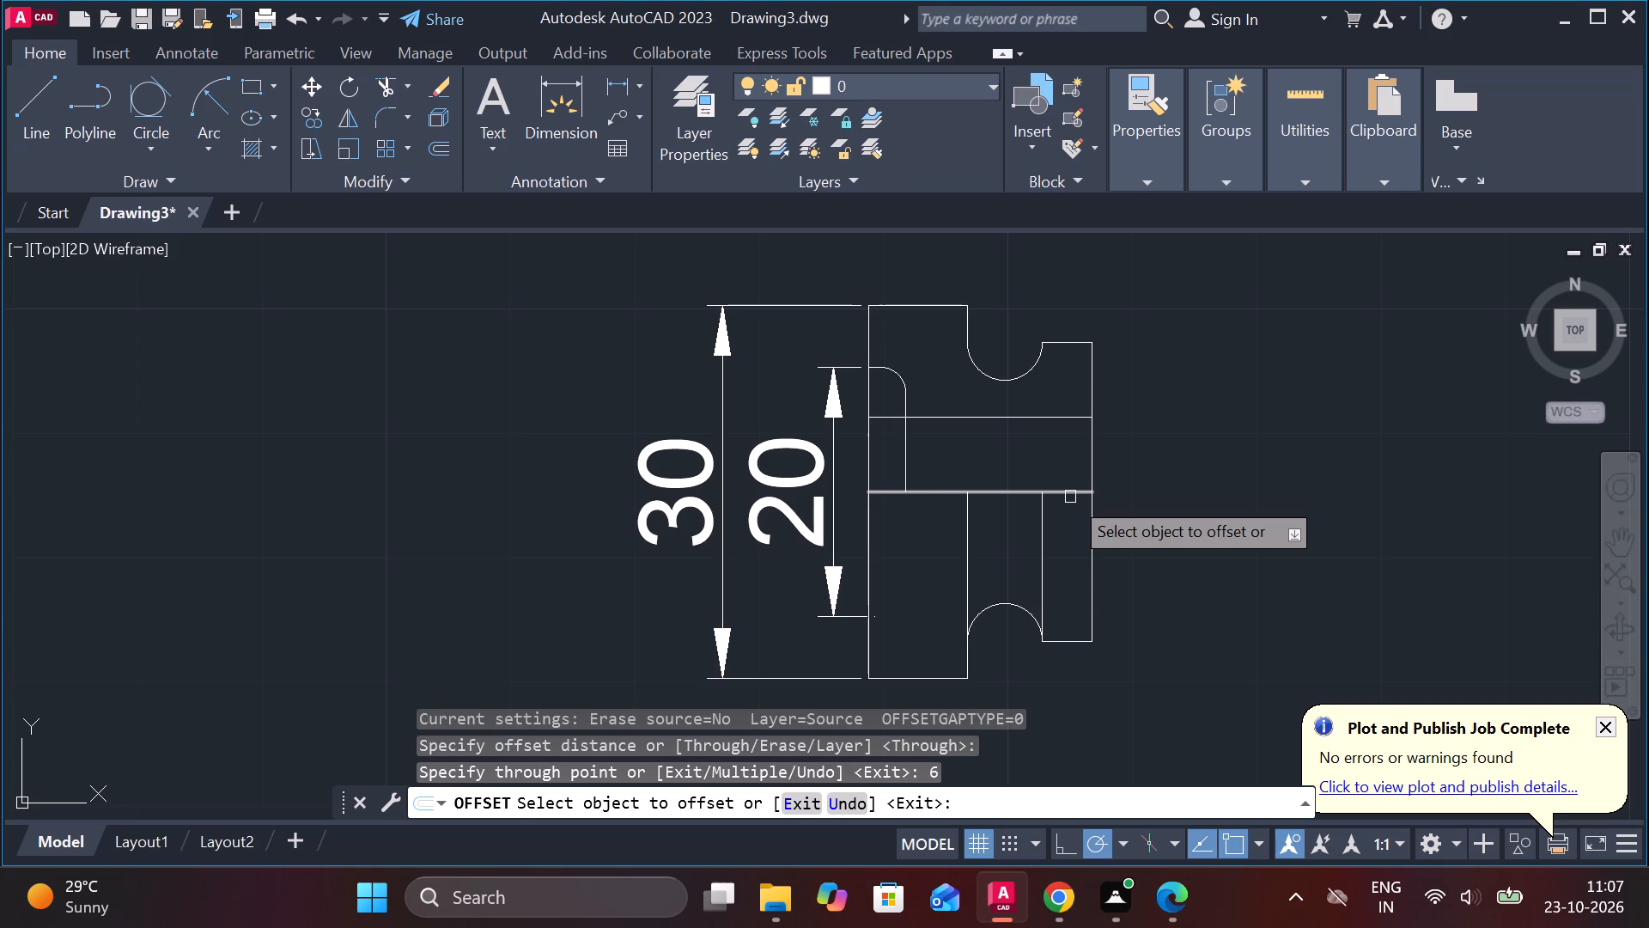
pyautogui.moveTo(1198, 488); pyautogui.dragTo(1179, 536, button='middle')
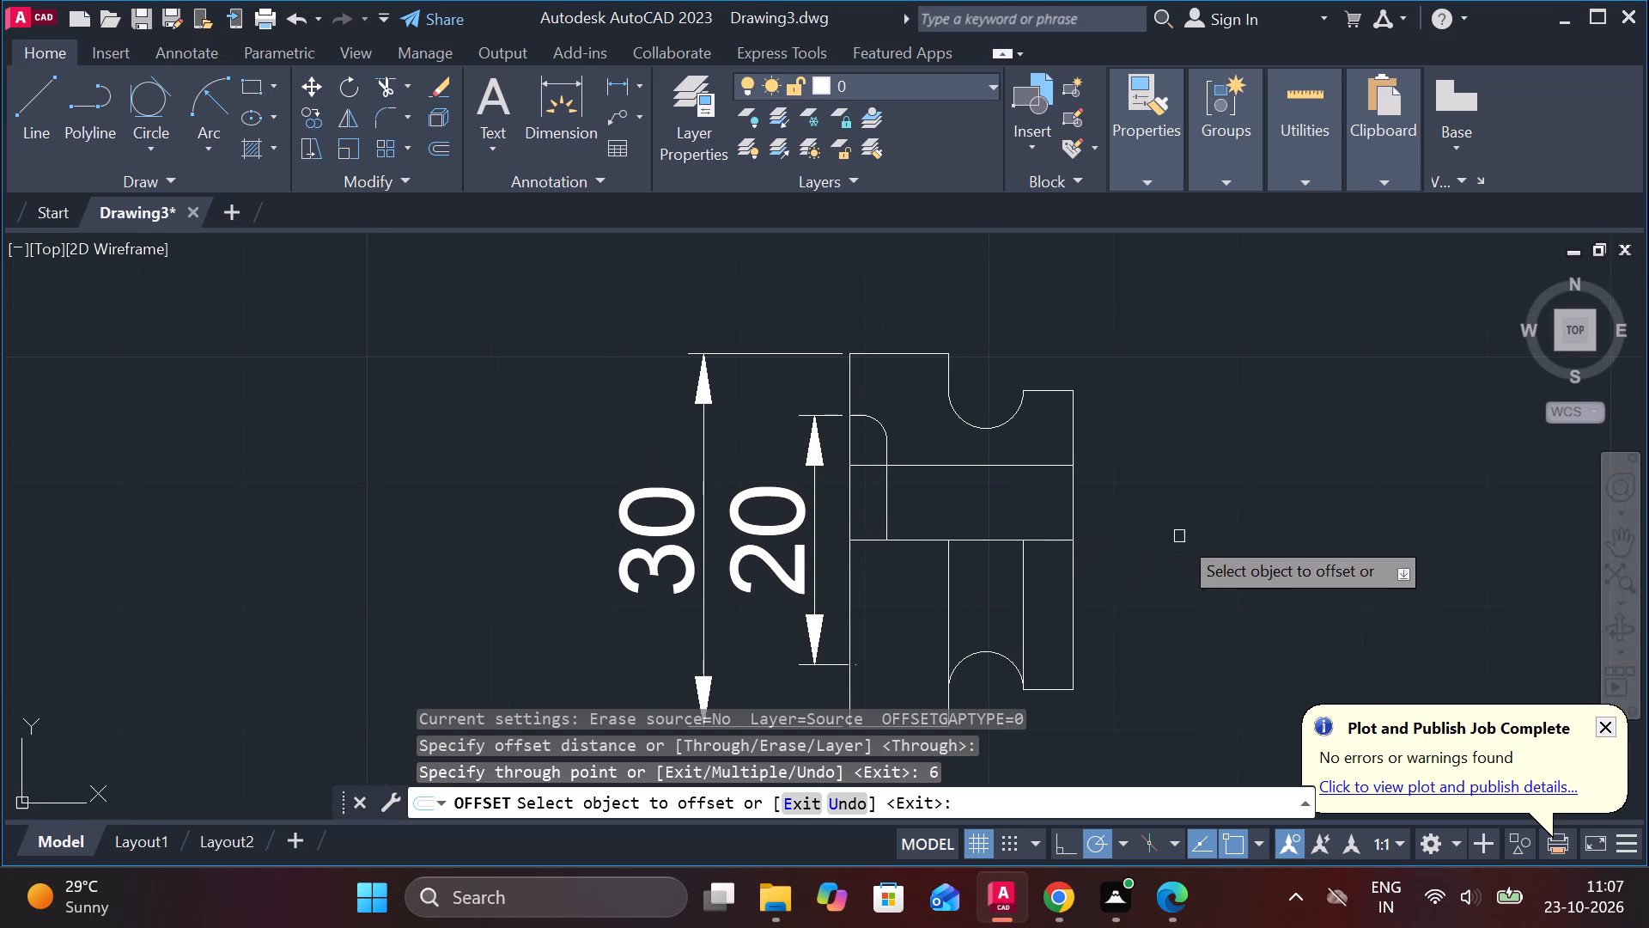
pyautogui.press('Escape')
# Trim the part of the offset bore line that lies inside the recess, between the left edge and the recess's vertical line.
pyautogui.write('TR')
pyautogui.press('space')
pyautogui.click(860, 461)
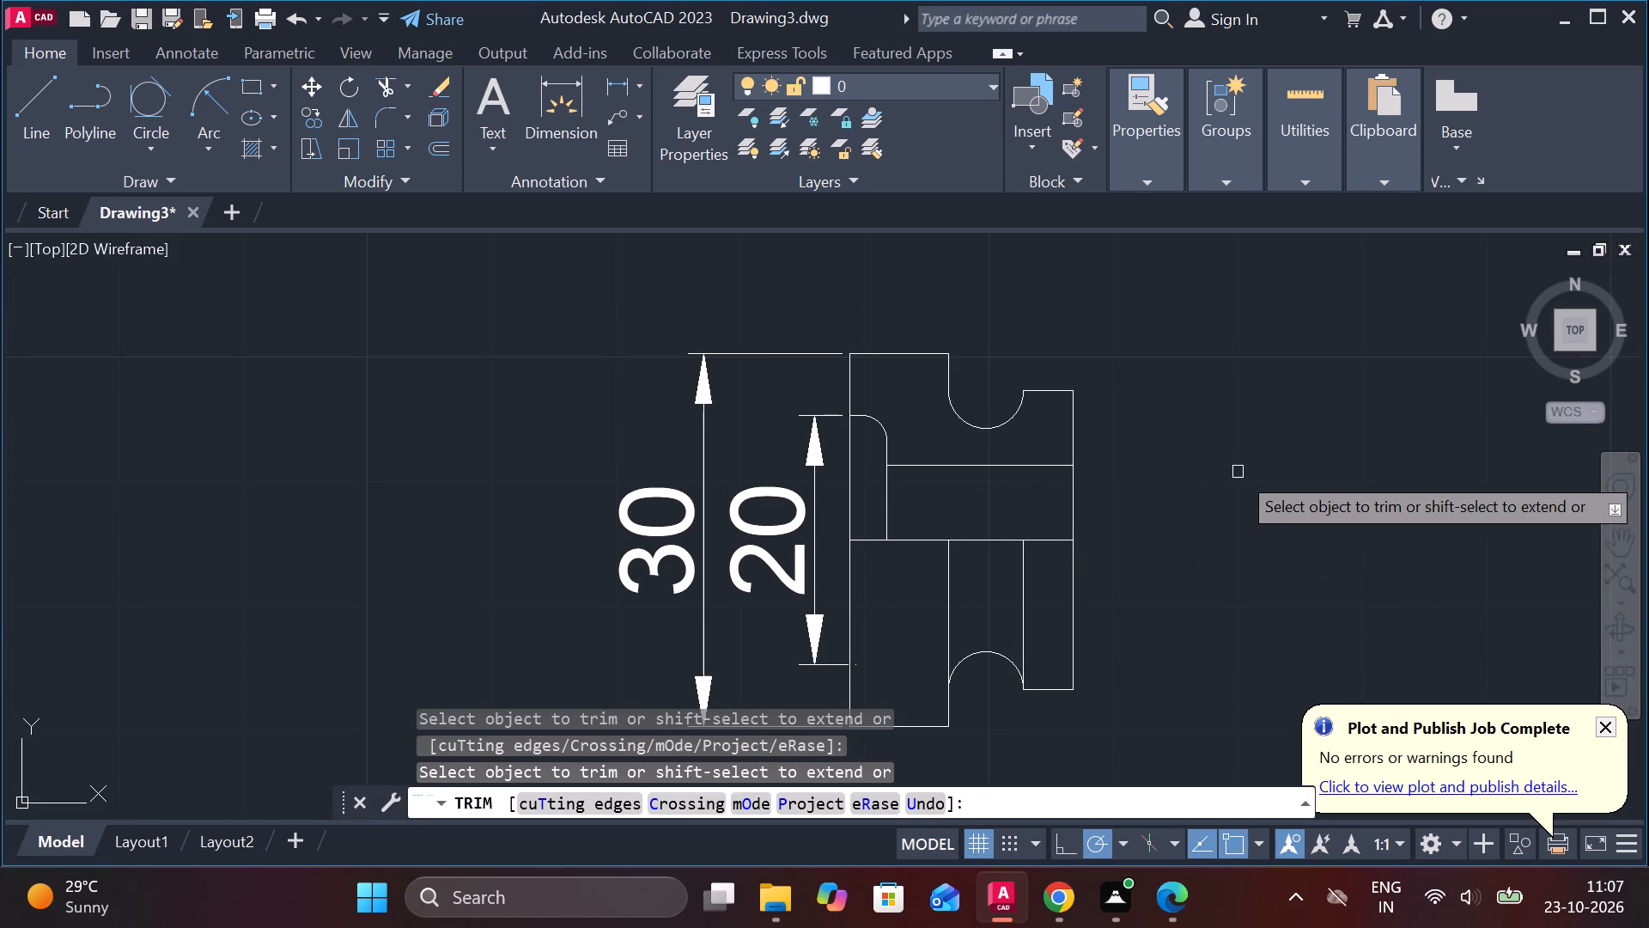
pyautogui.press('Escape')
# Offset the bore's upper line by 0.5 toward the centre line.
pyautogui.doubleClick(1049, 471)
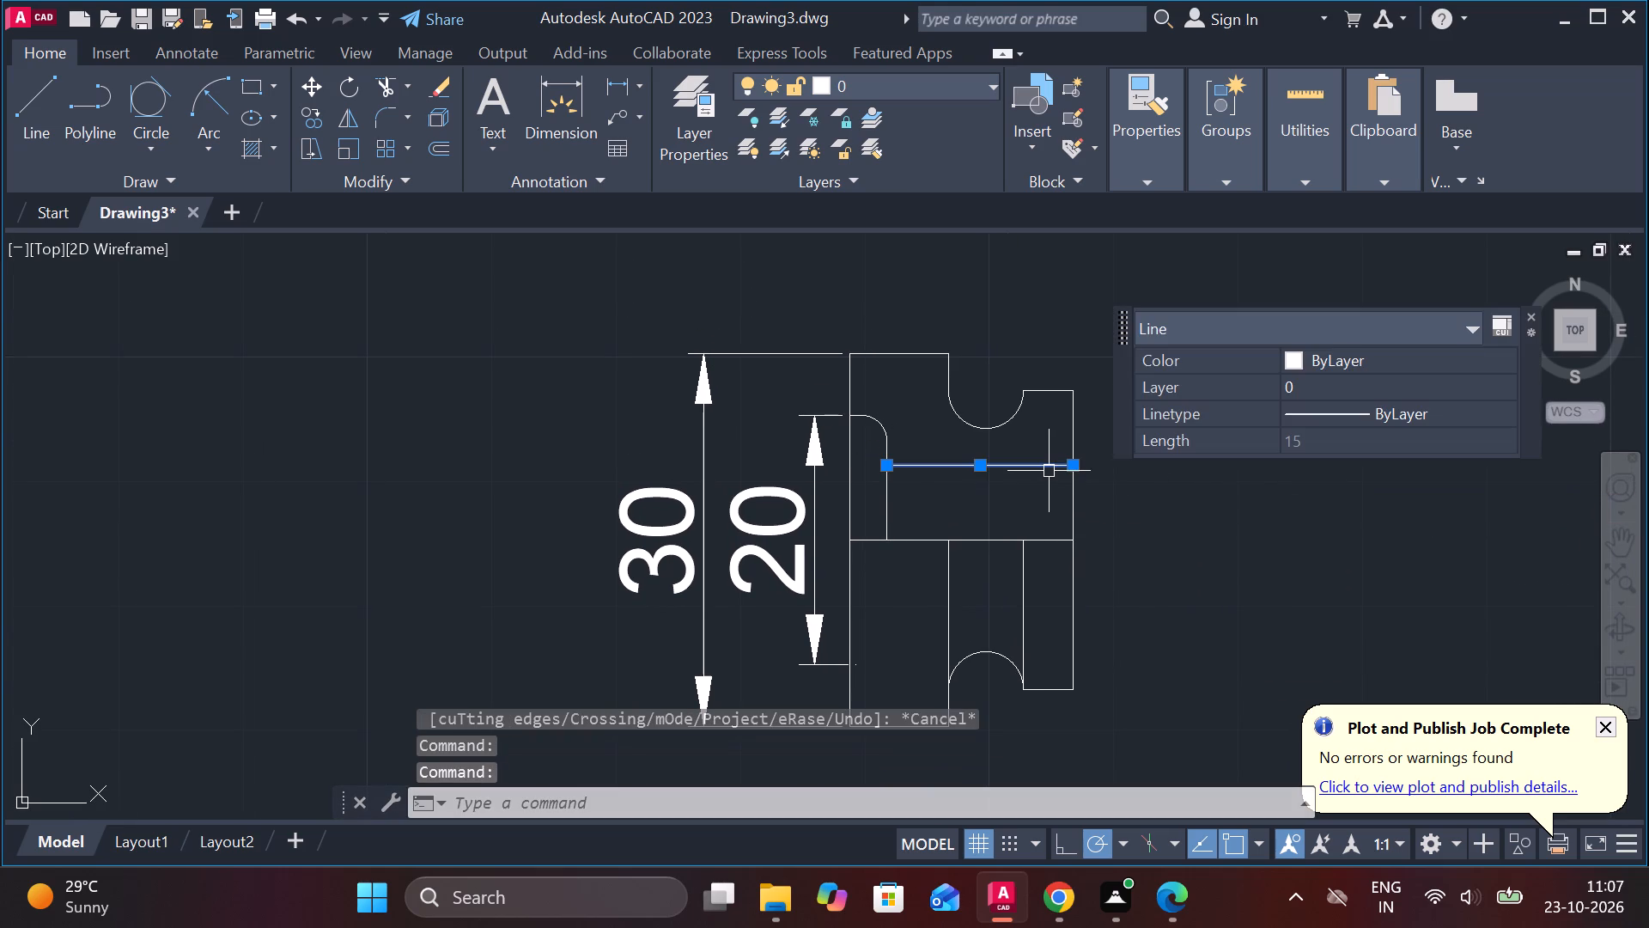
pyautogui.press('o')
pyautogui.press('Return')
pyautogui.press('Return')
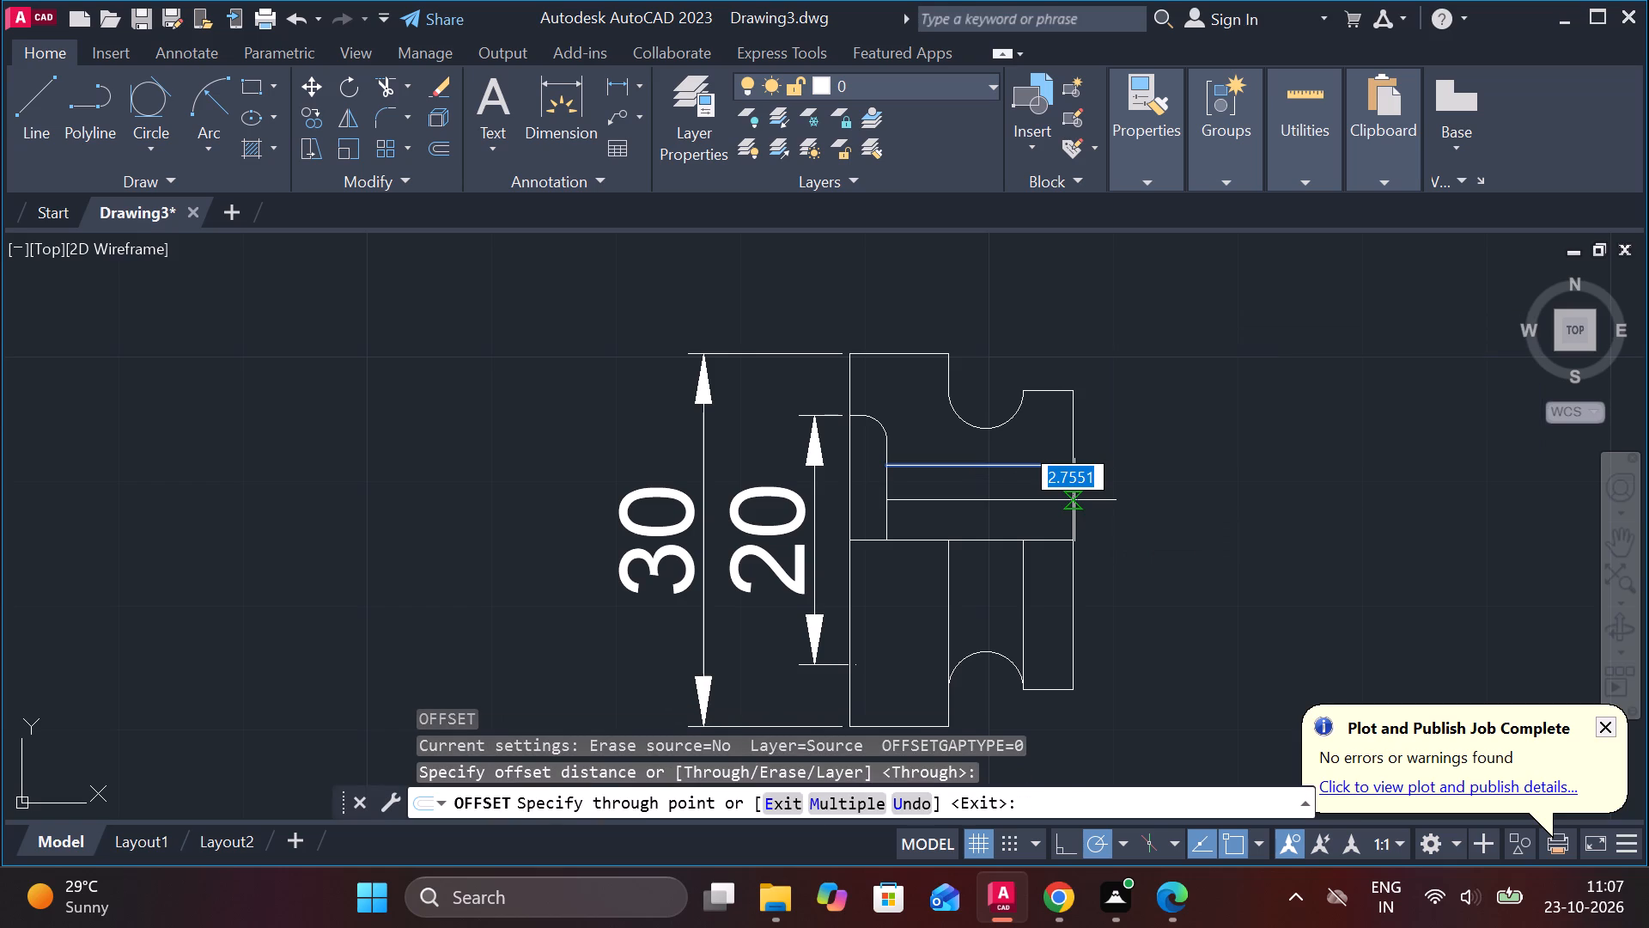
pyautogui.write('.6')
pyautogui.press('BackSpace')
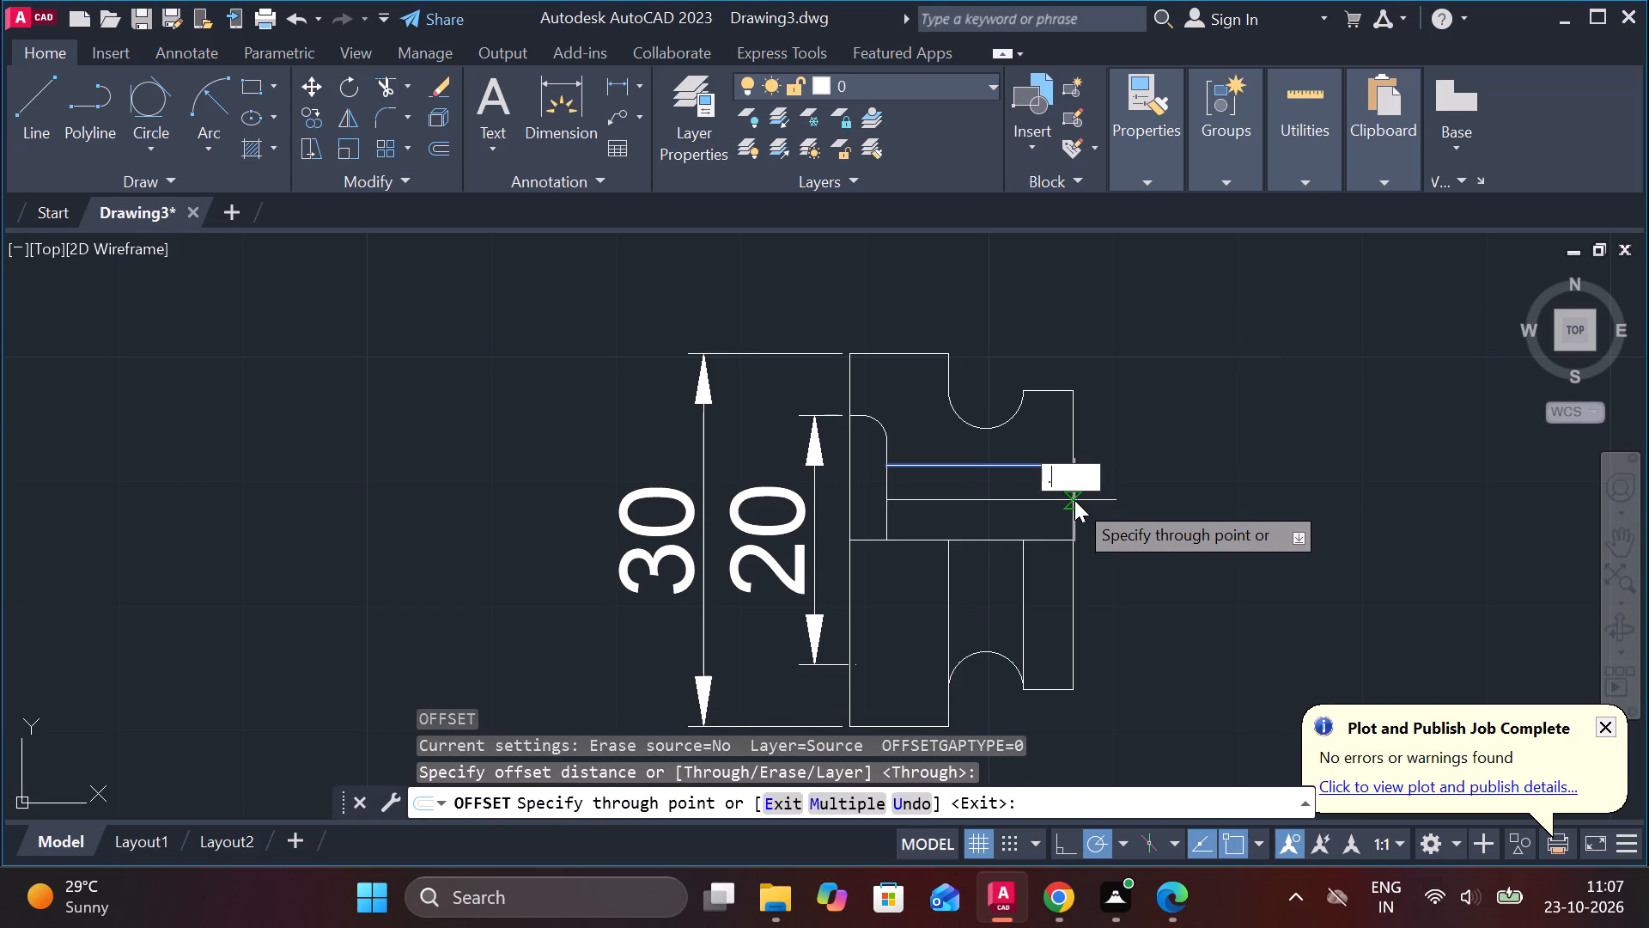
pyautogui.press('5')
pyautogui.press('Return')
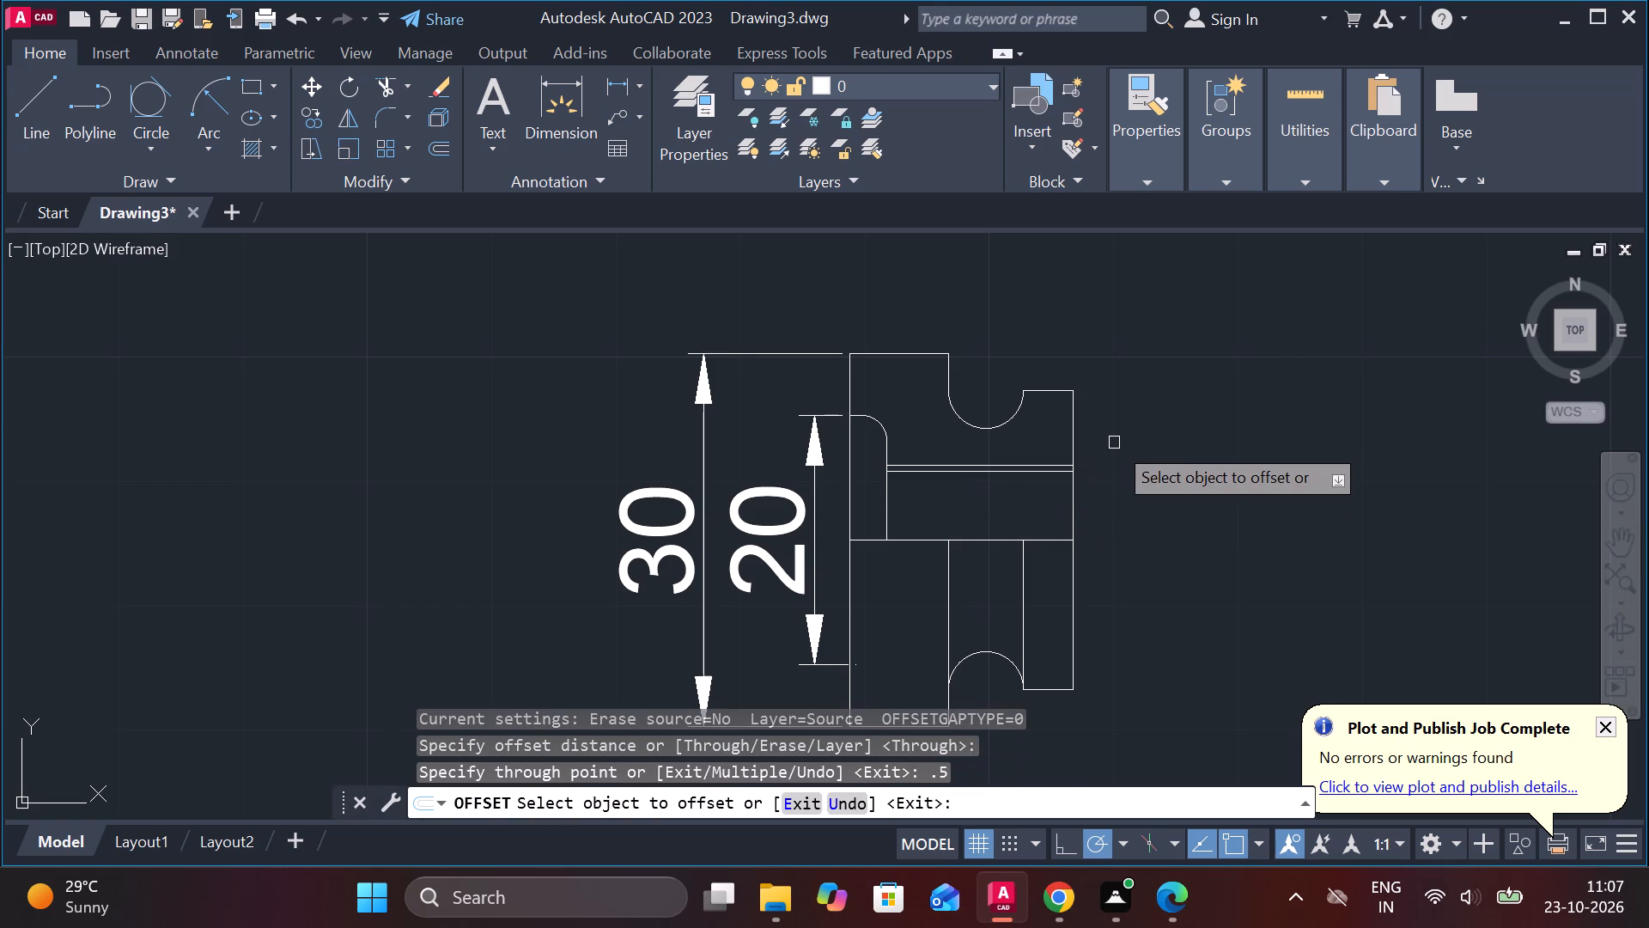
pyautogui.press('Escape')
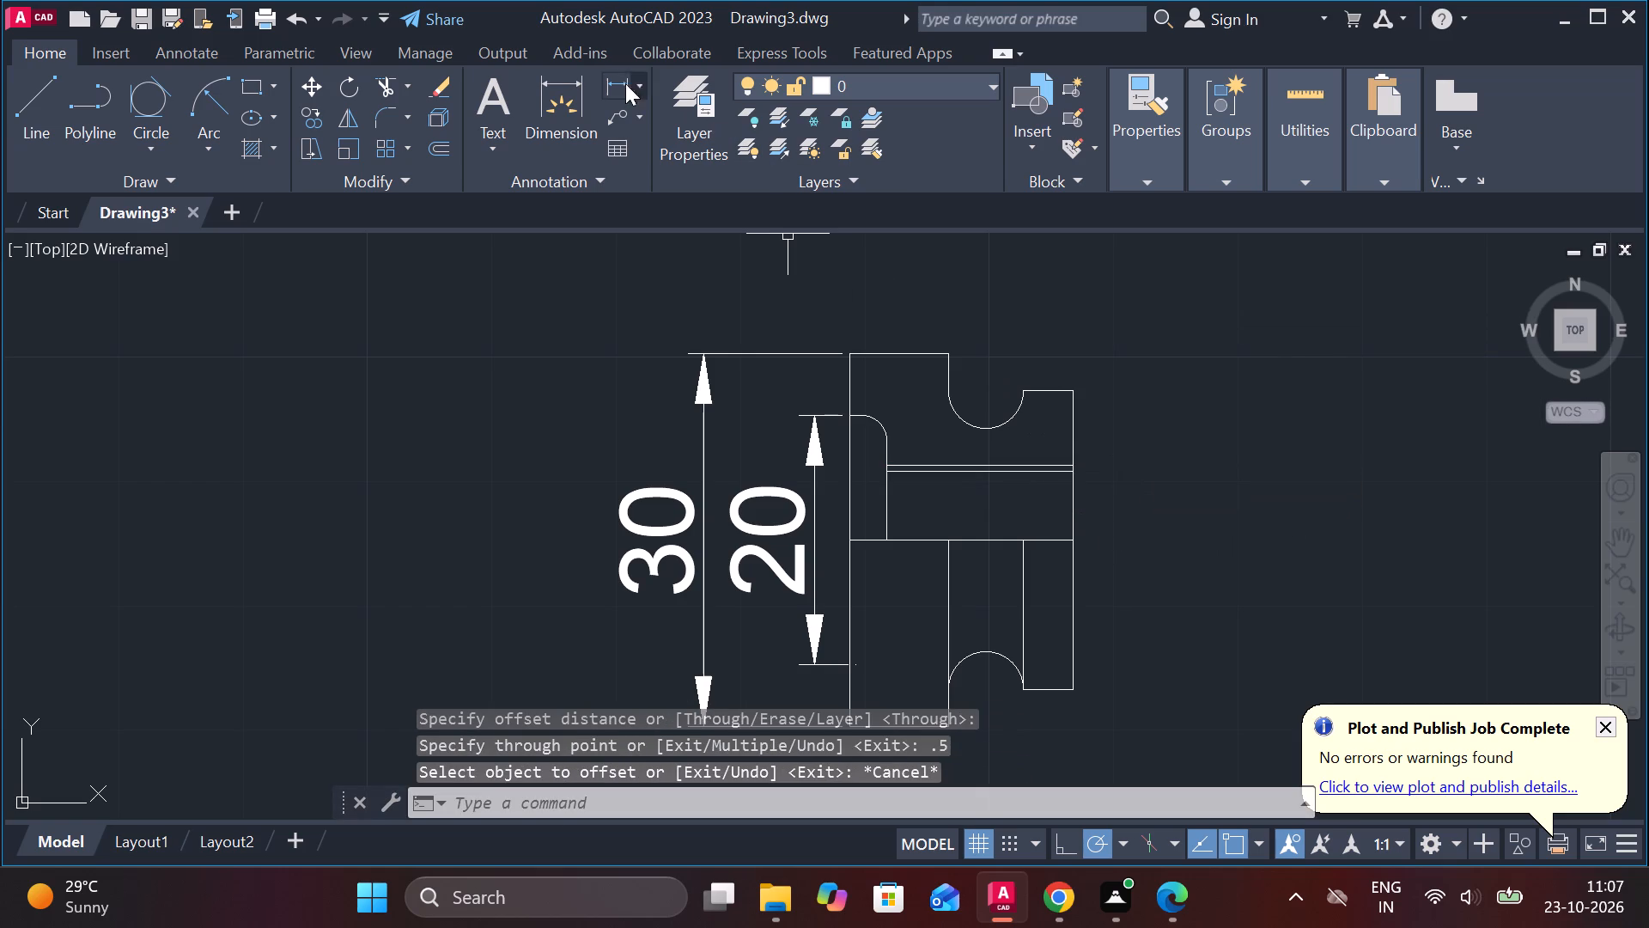
# Add a linear dimension for the top edge's width from the upper left corner to the groove, placed above the part.
pyautogui.click(621, 86)
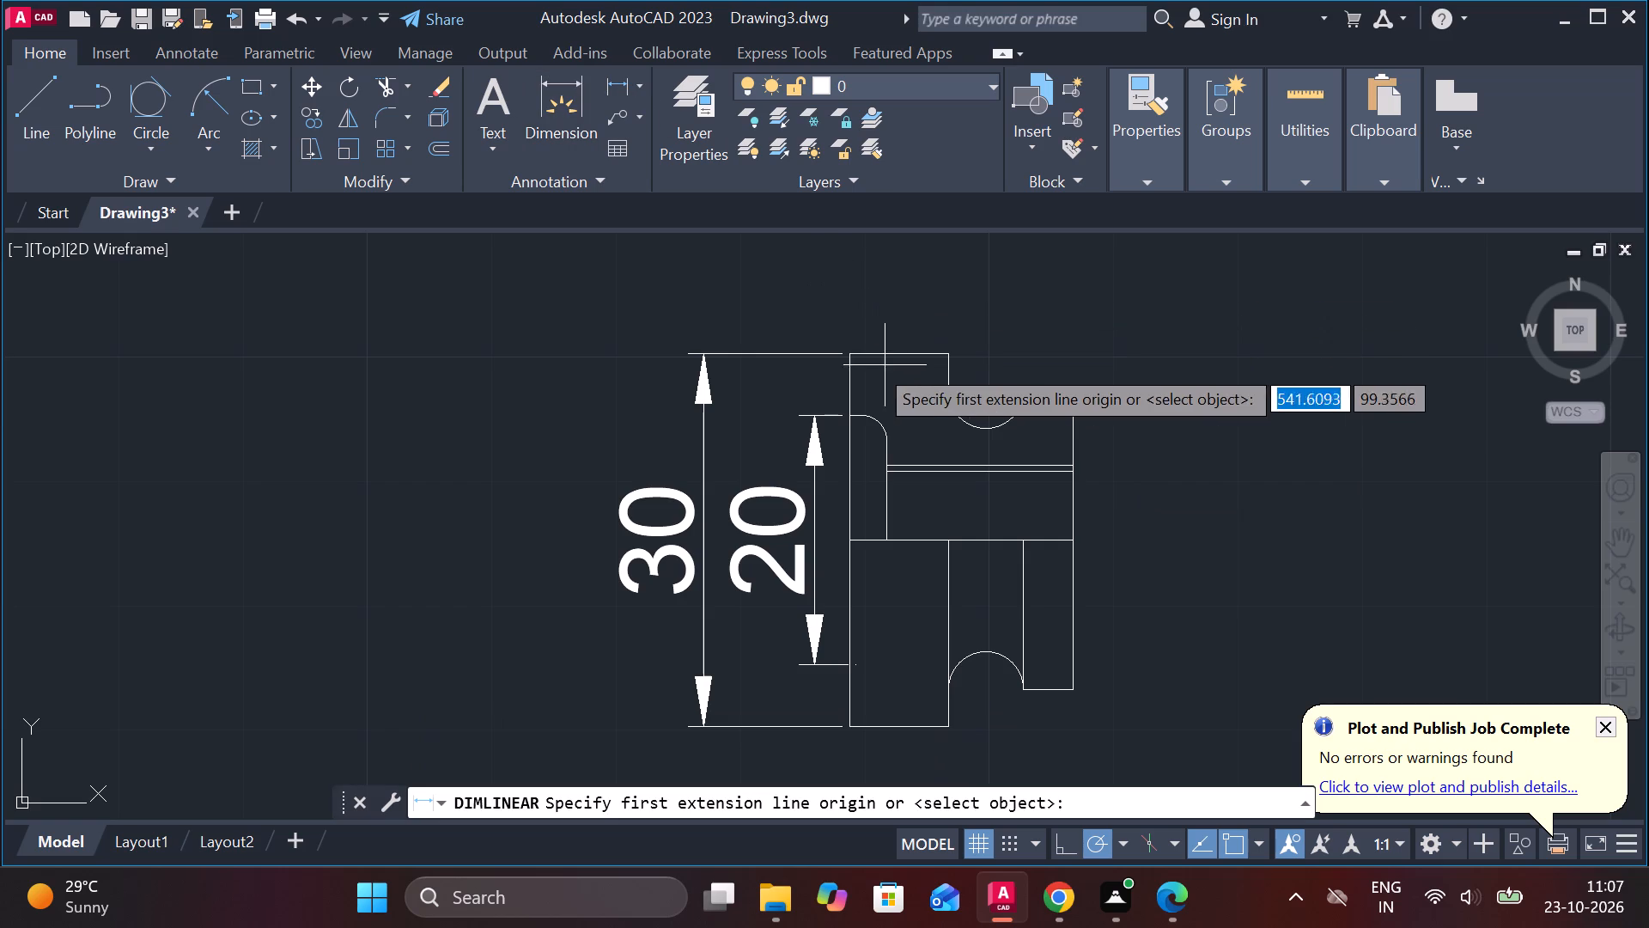
pyautogui.click(840, 362)
pyautogui.click(960, 351)
pyautogui.moveTo(924, 286); pyautogui.dragTo(890, 397, button='middle')
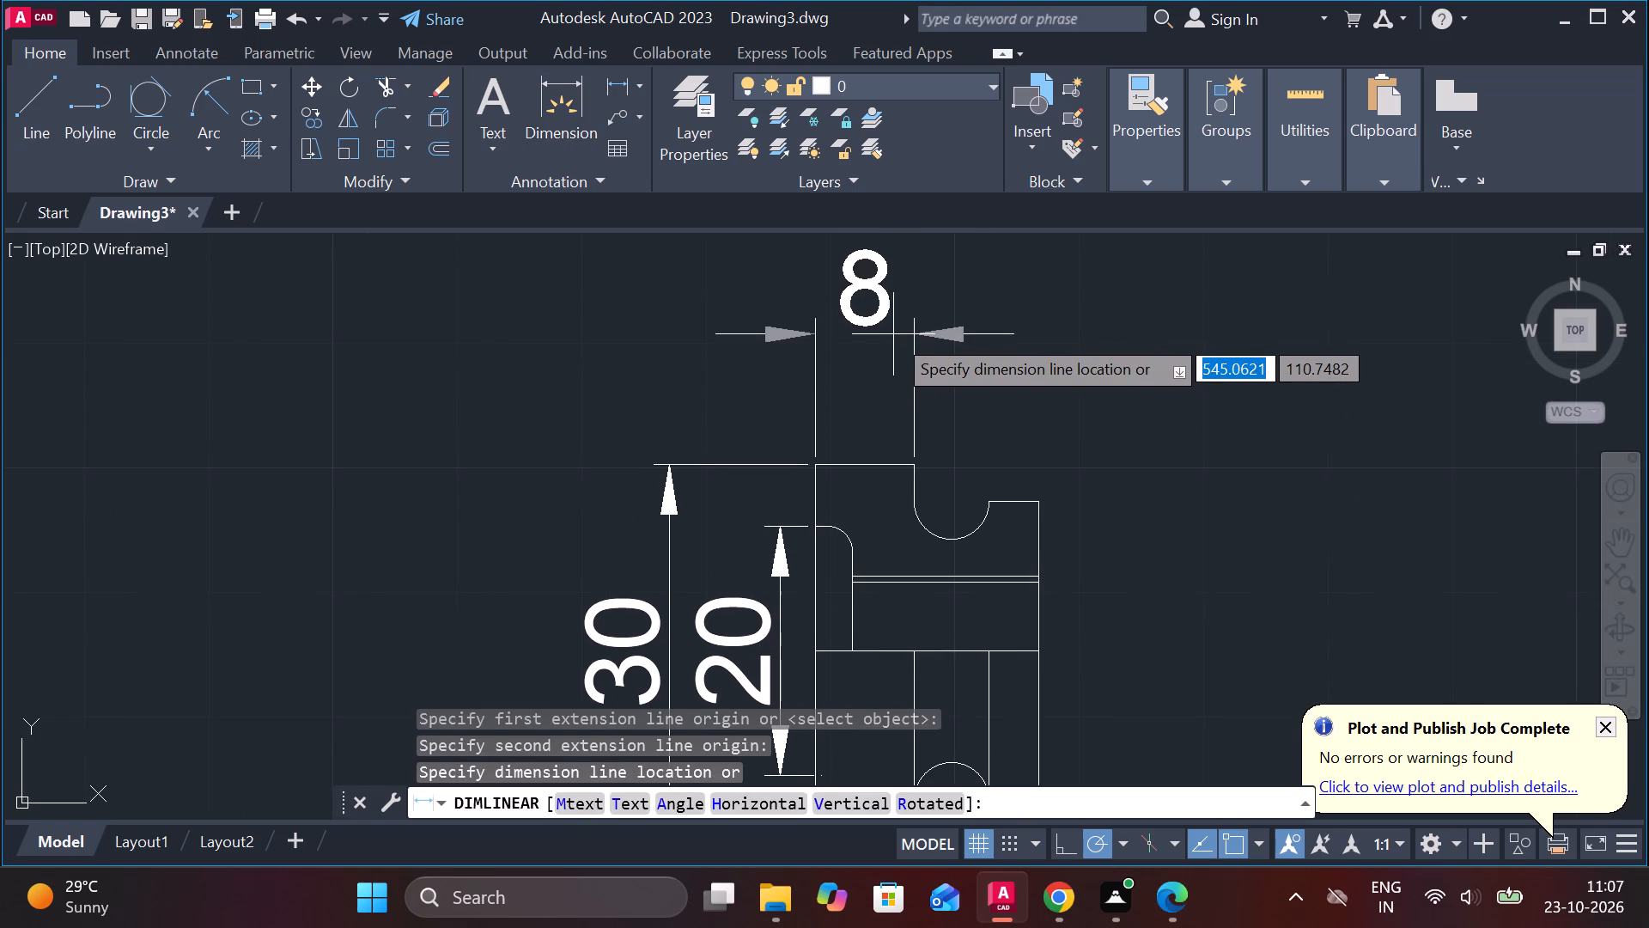
pyautogui.click(893, 333)
# Add a linear dimension for the recess's horizontal depth, placed between the top edge and the top-edge width dimension.
pyautogui.press('space')
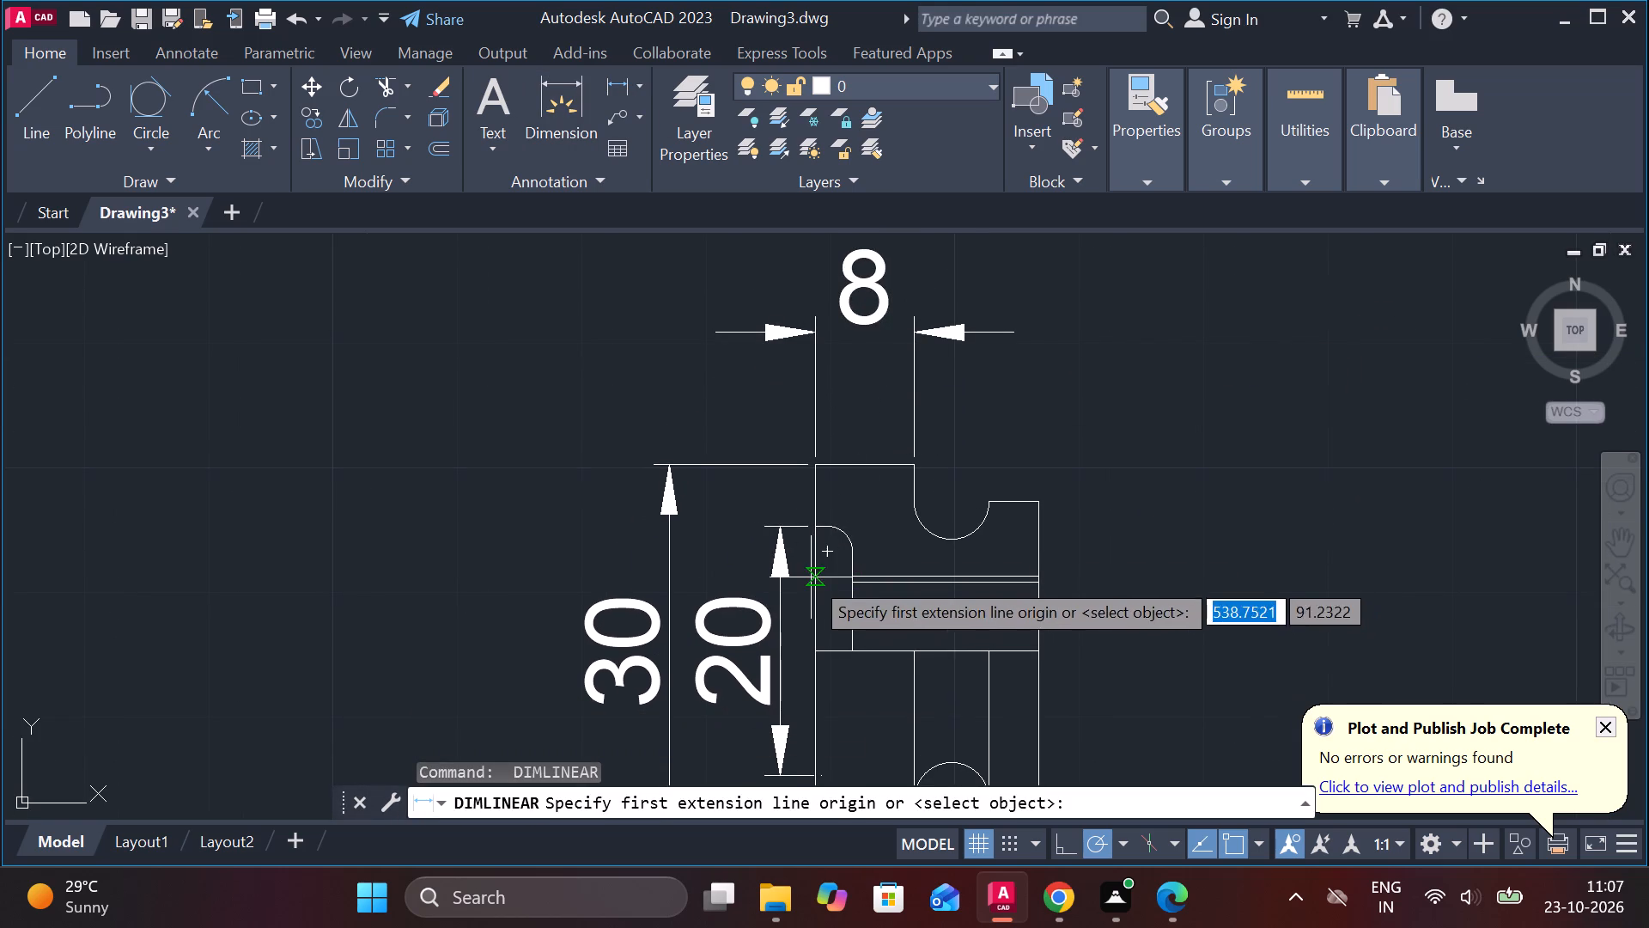
pyautogui.click(811, 577)
pyautogui.click(856, 577)
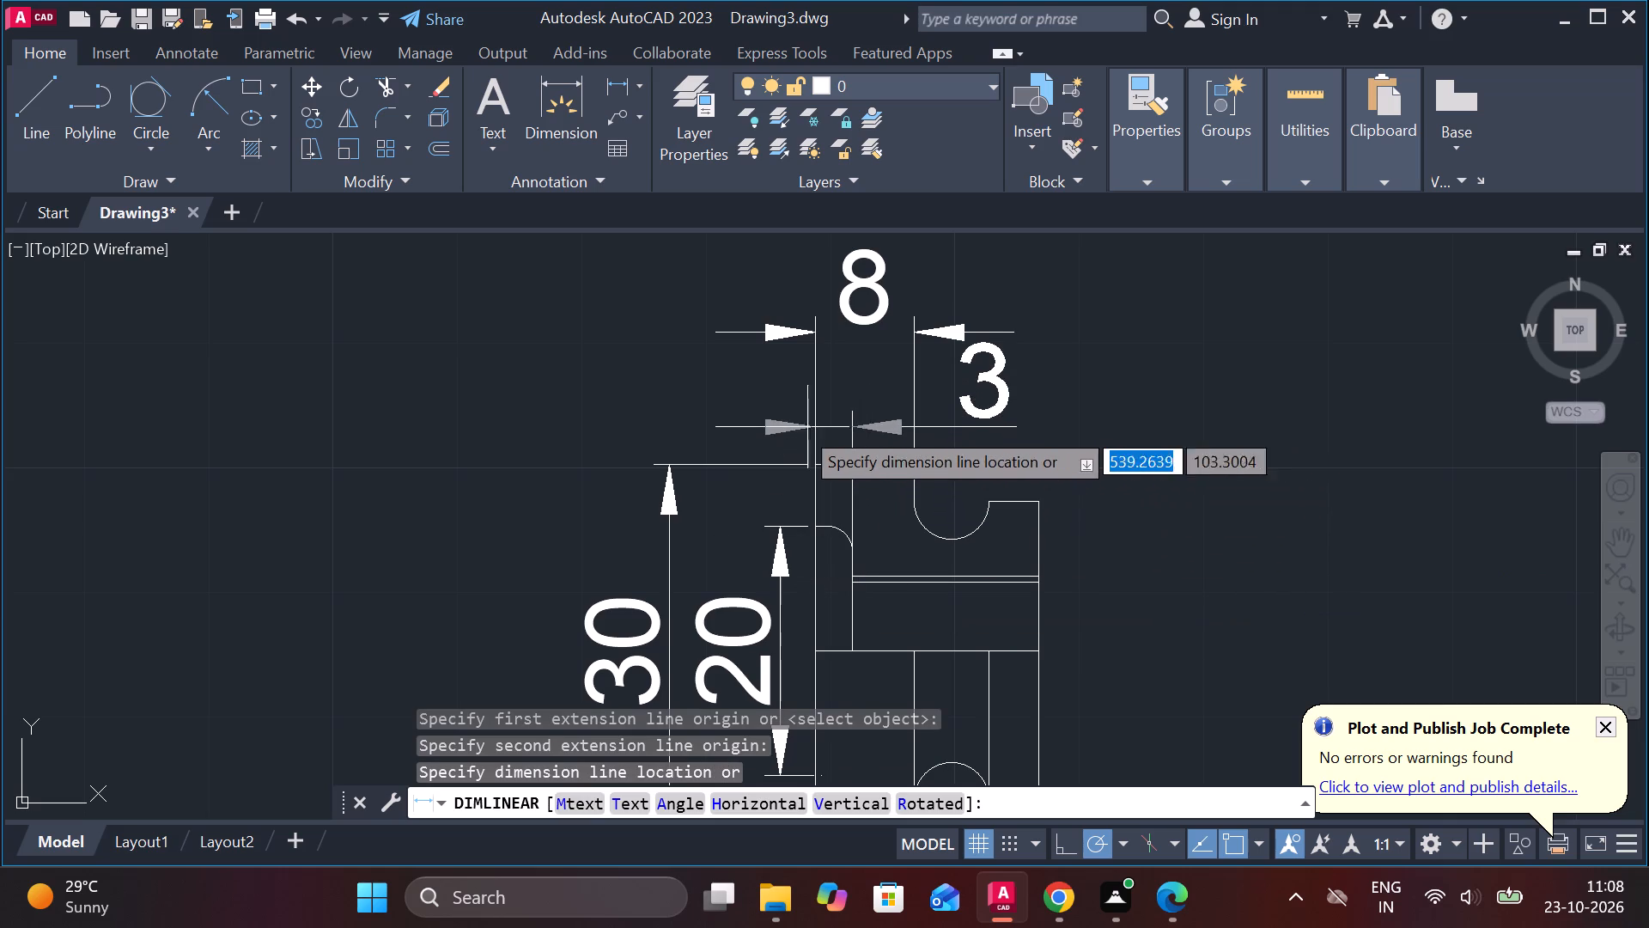
pyautogui.click(847, 430)
# Move the recess depth dimension's text to the left side of its extension lines.
pyautogui.click(1003, 413)
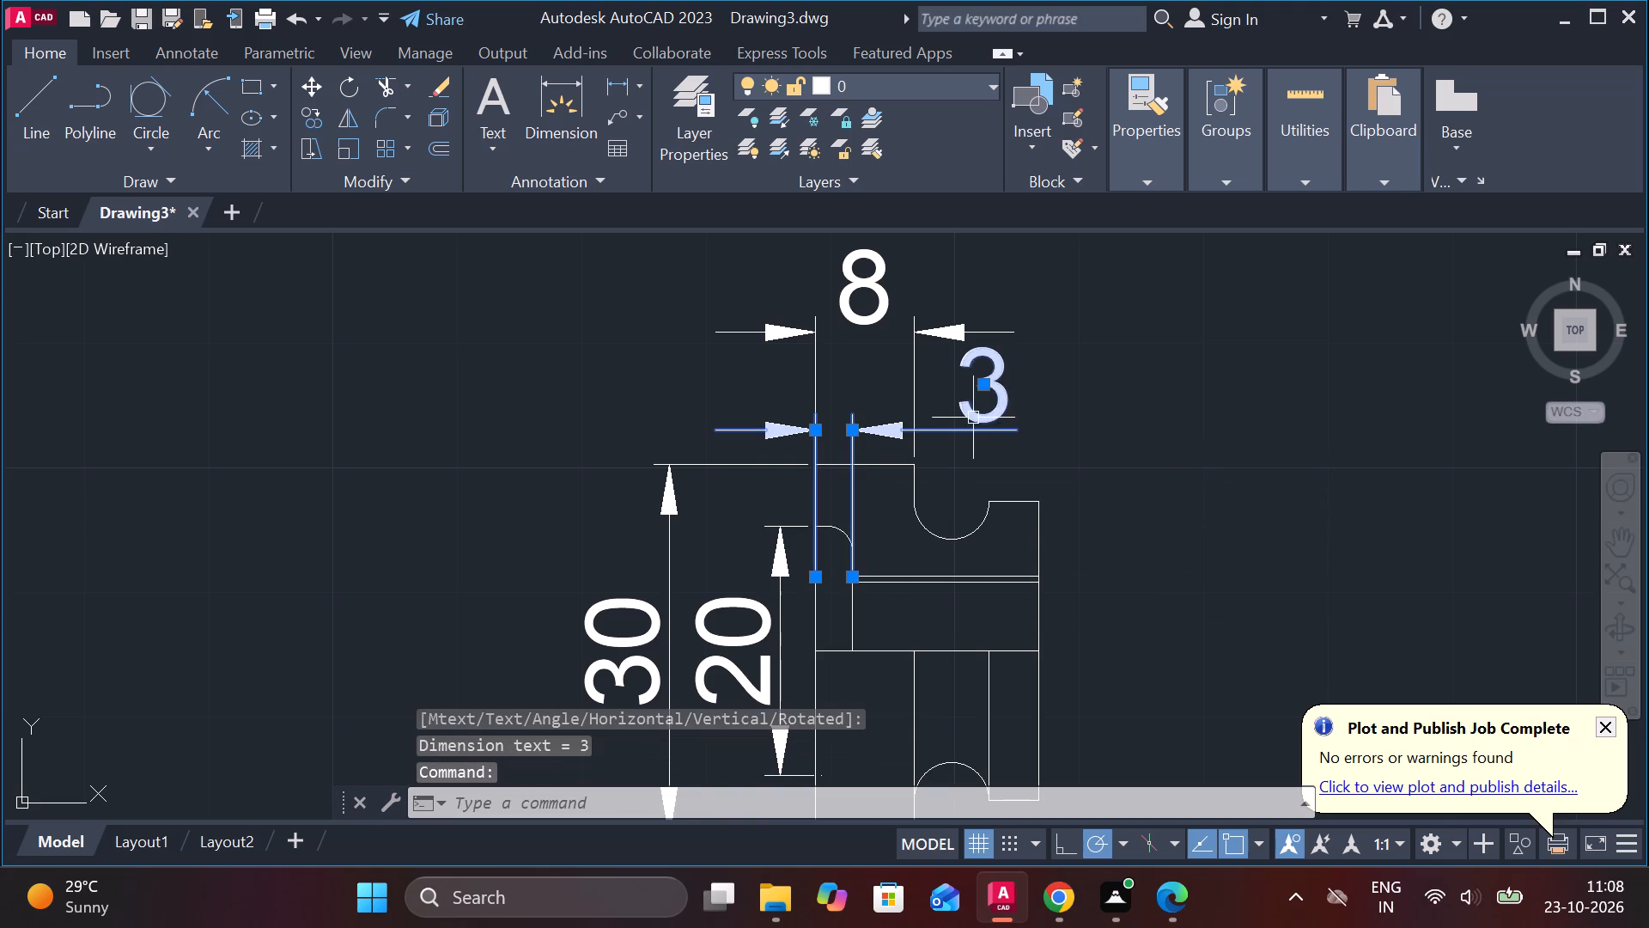
pyautogui.click(989, 384)
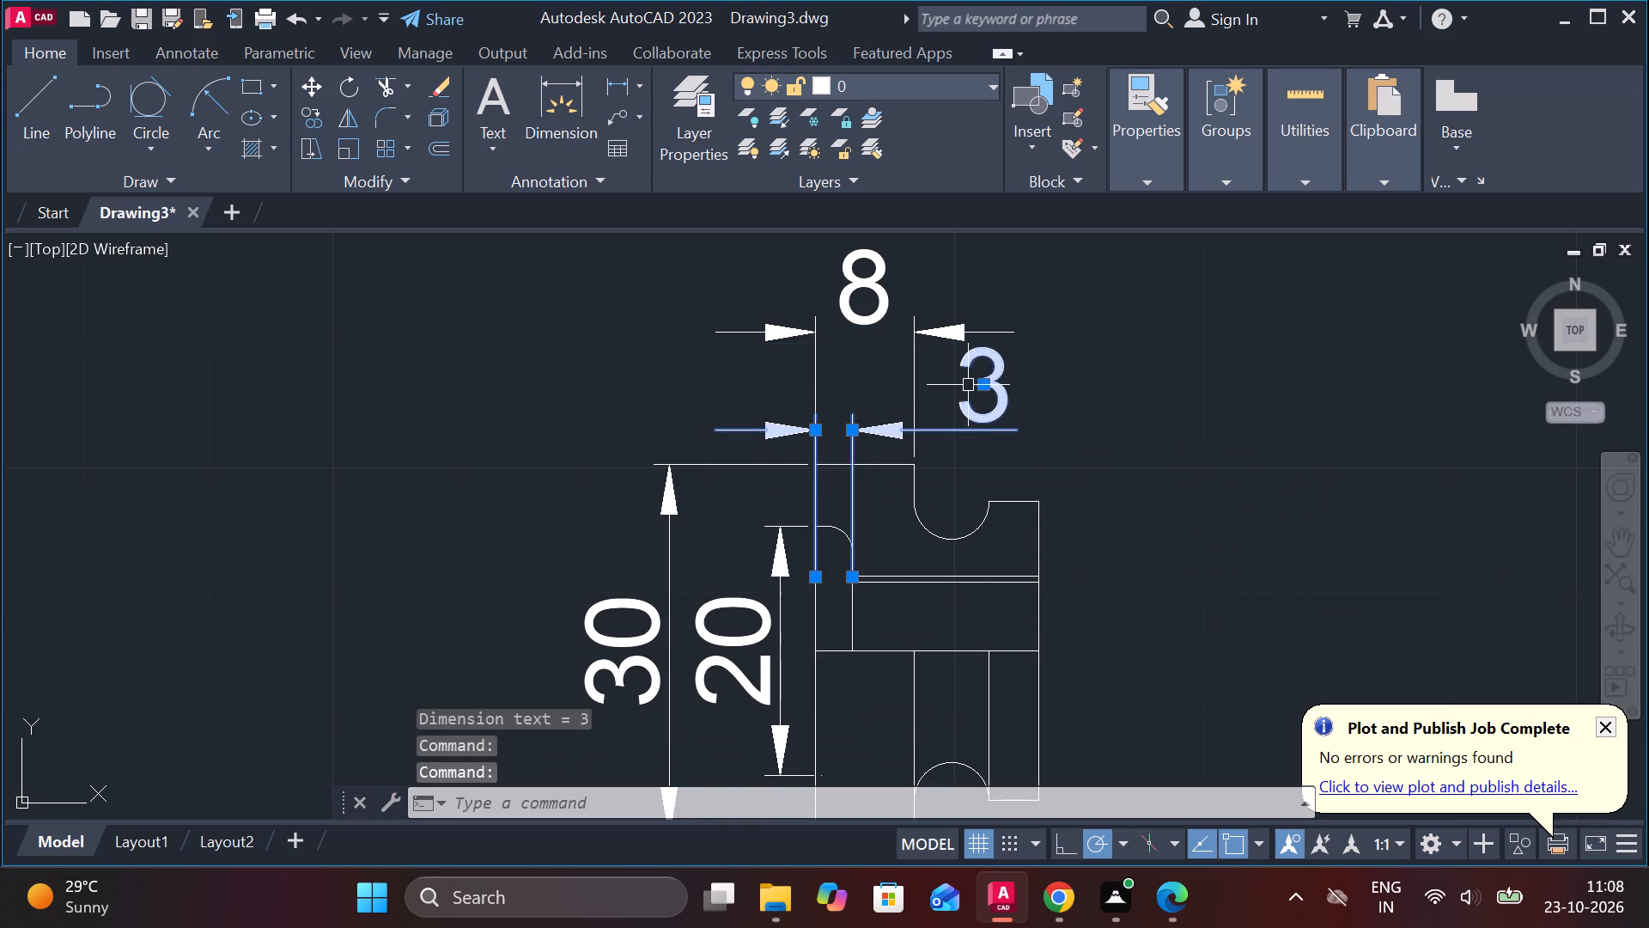
pyautogui.click(979, 385)
pyautogui.click(723, 412)
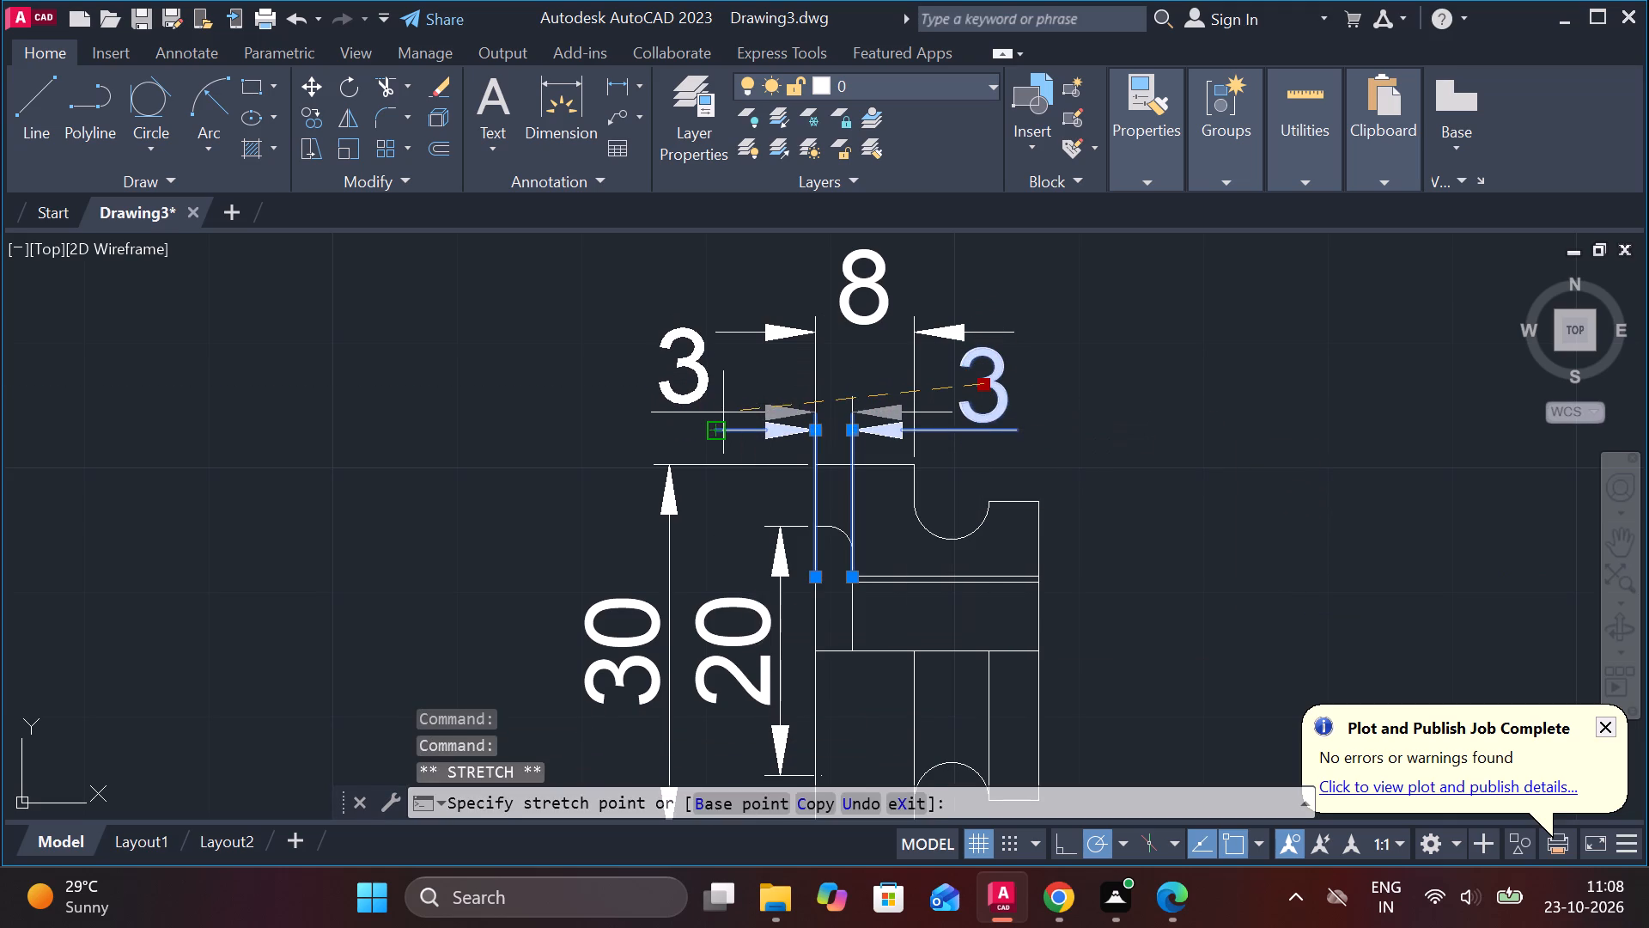
pyautogui.press('Escape')
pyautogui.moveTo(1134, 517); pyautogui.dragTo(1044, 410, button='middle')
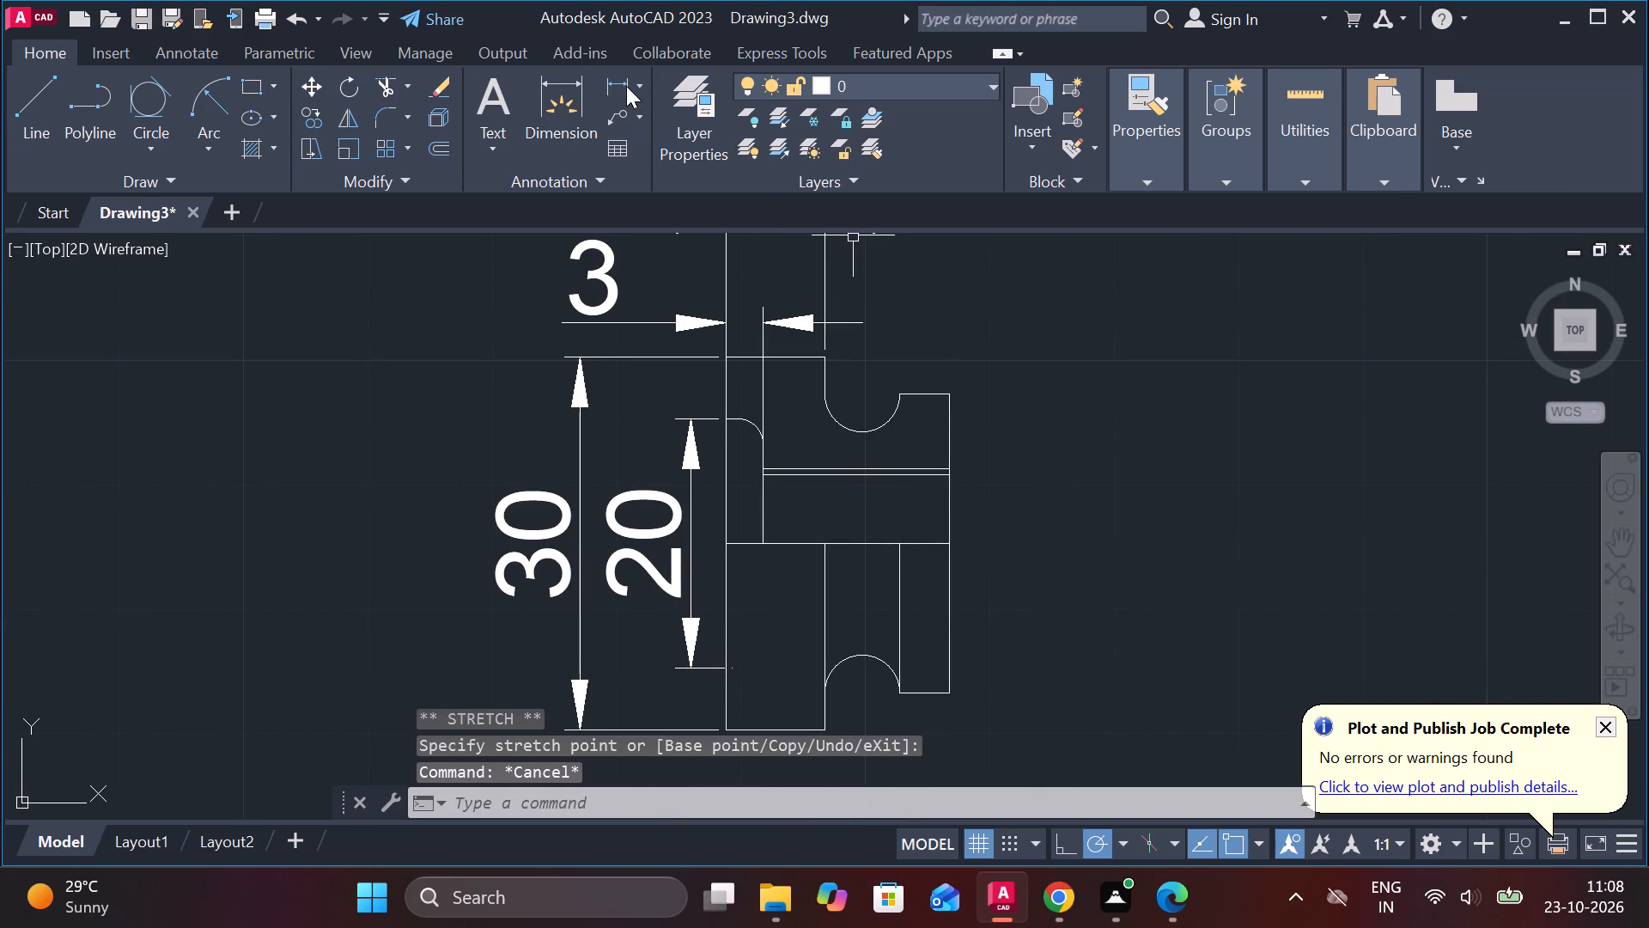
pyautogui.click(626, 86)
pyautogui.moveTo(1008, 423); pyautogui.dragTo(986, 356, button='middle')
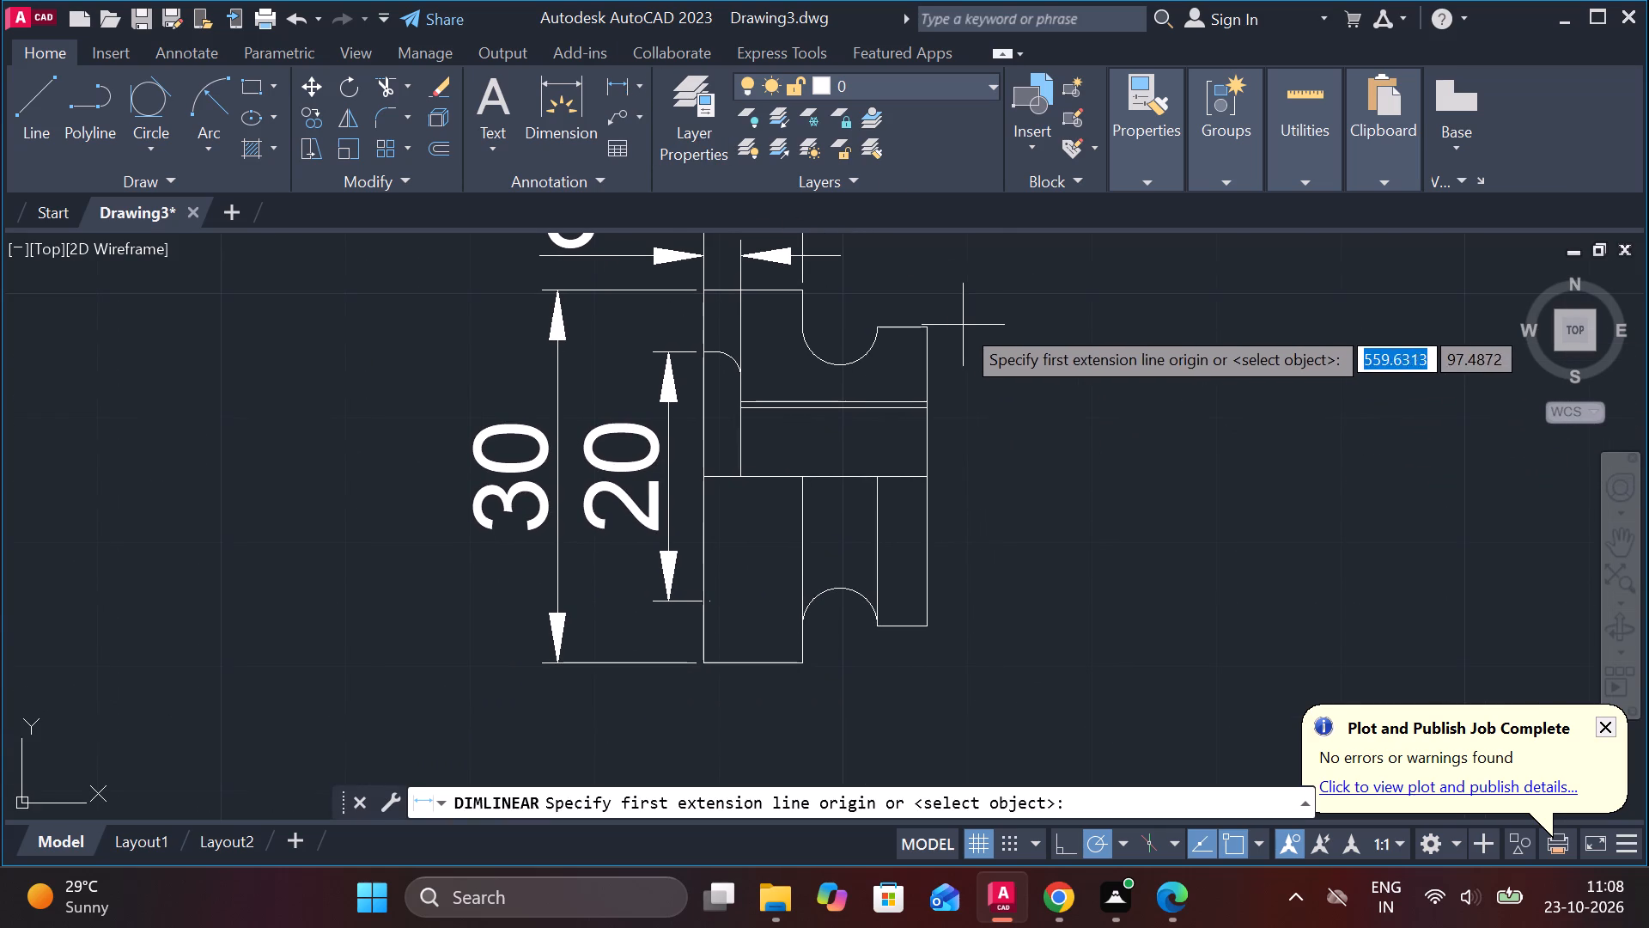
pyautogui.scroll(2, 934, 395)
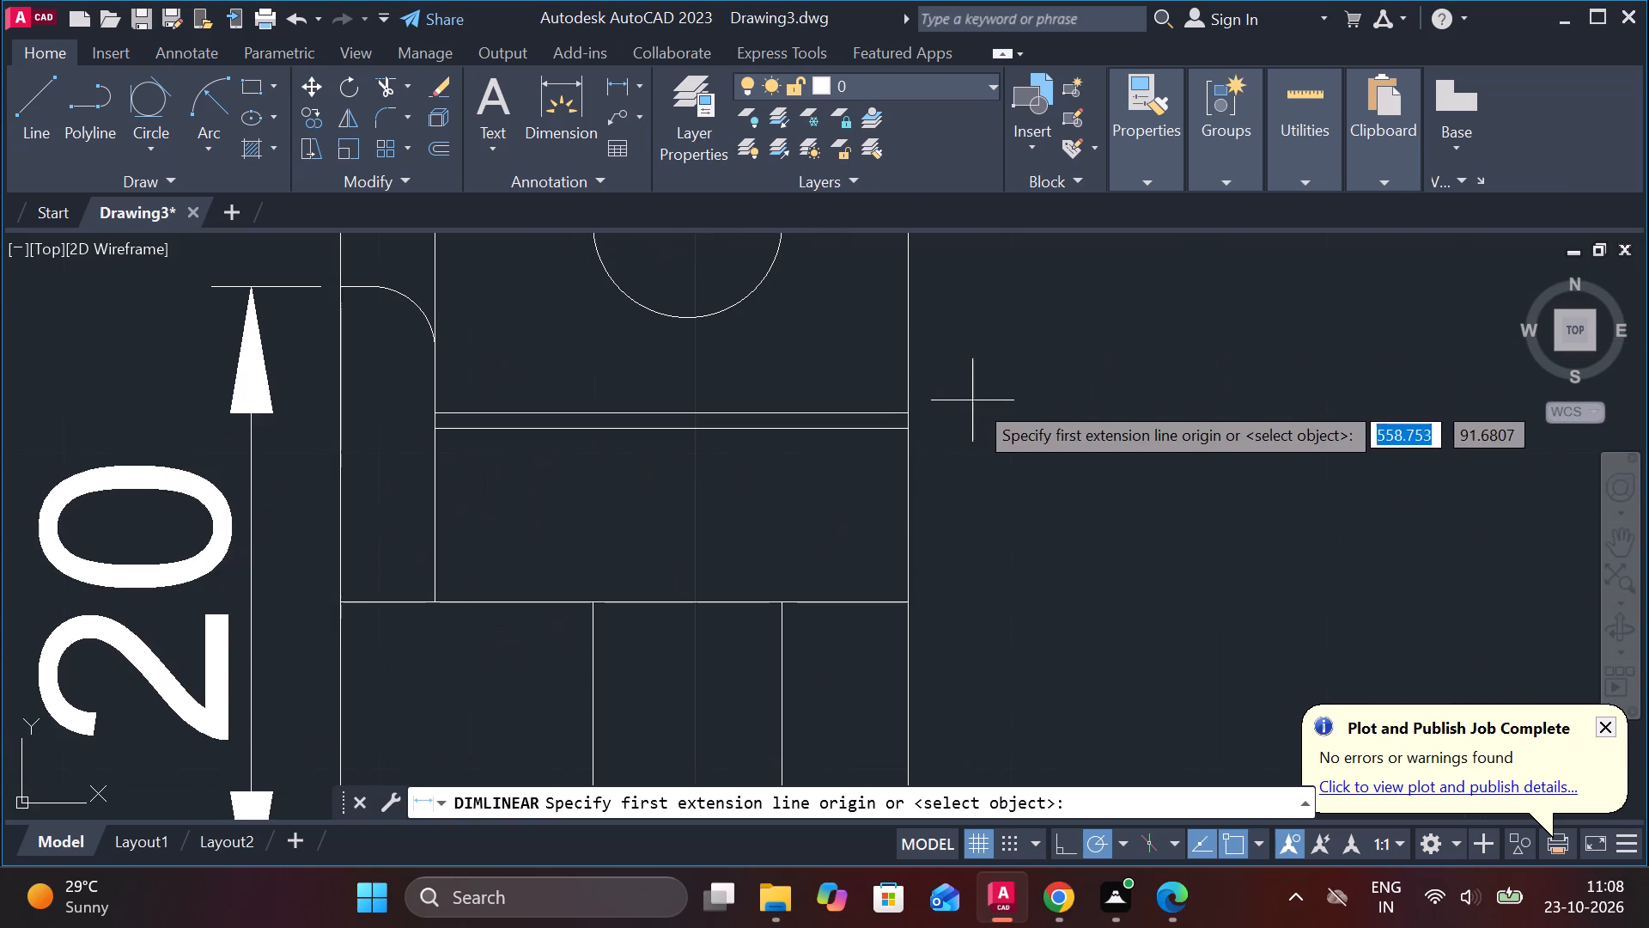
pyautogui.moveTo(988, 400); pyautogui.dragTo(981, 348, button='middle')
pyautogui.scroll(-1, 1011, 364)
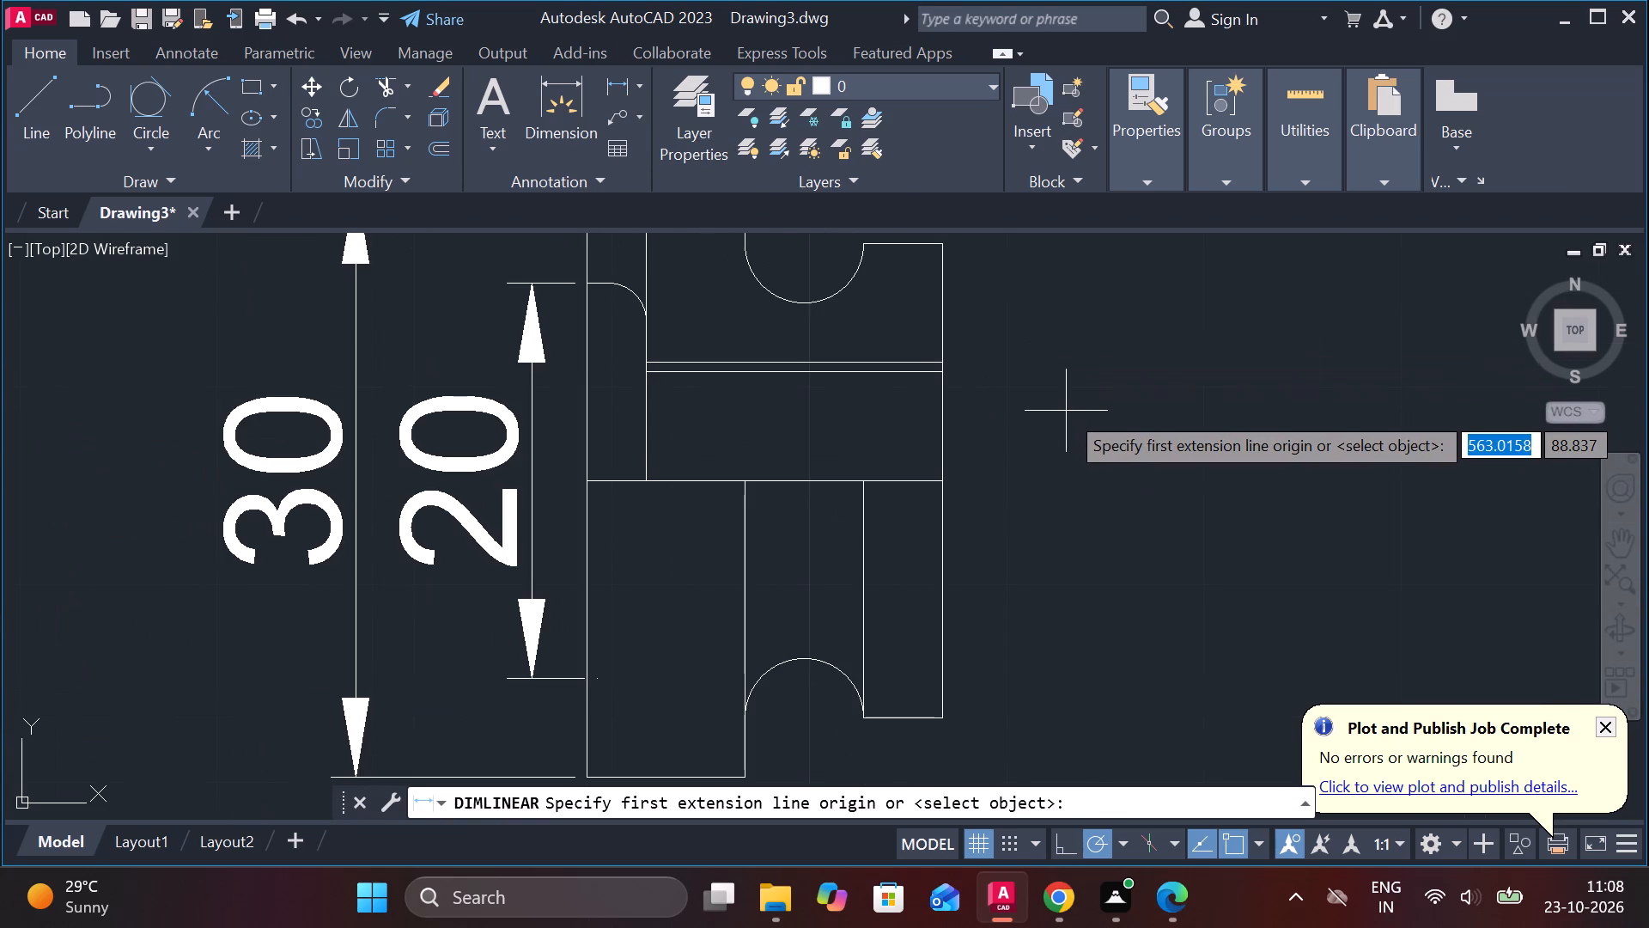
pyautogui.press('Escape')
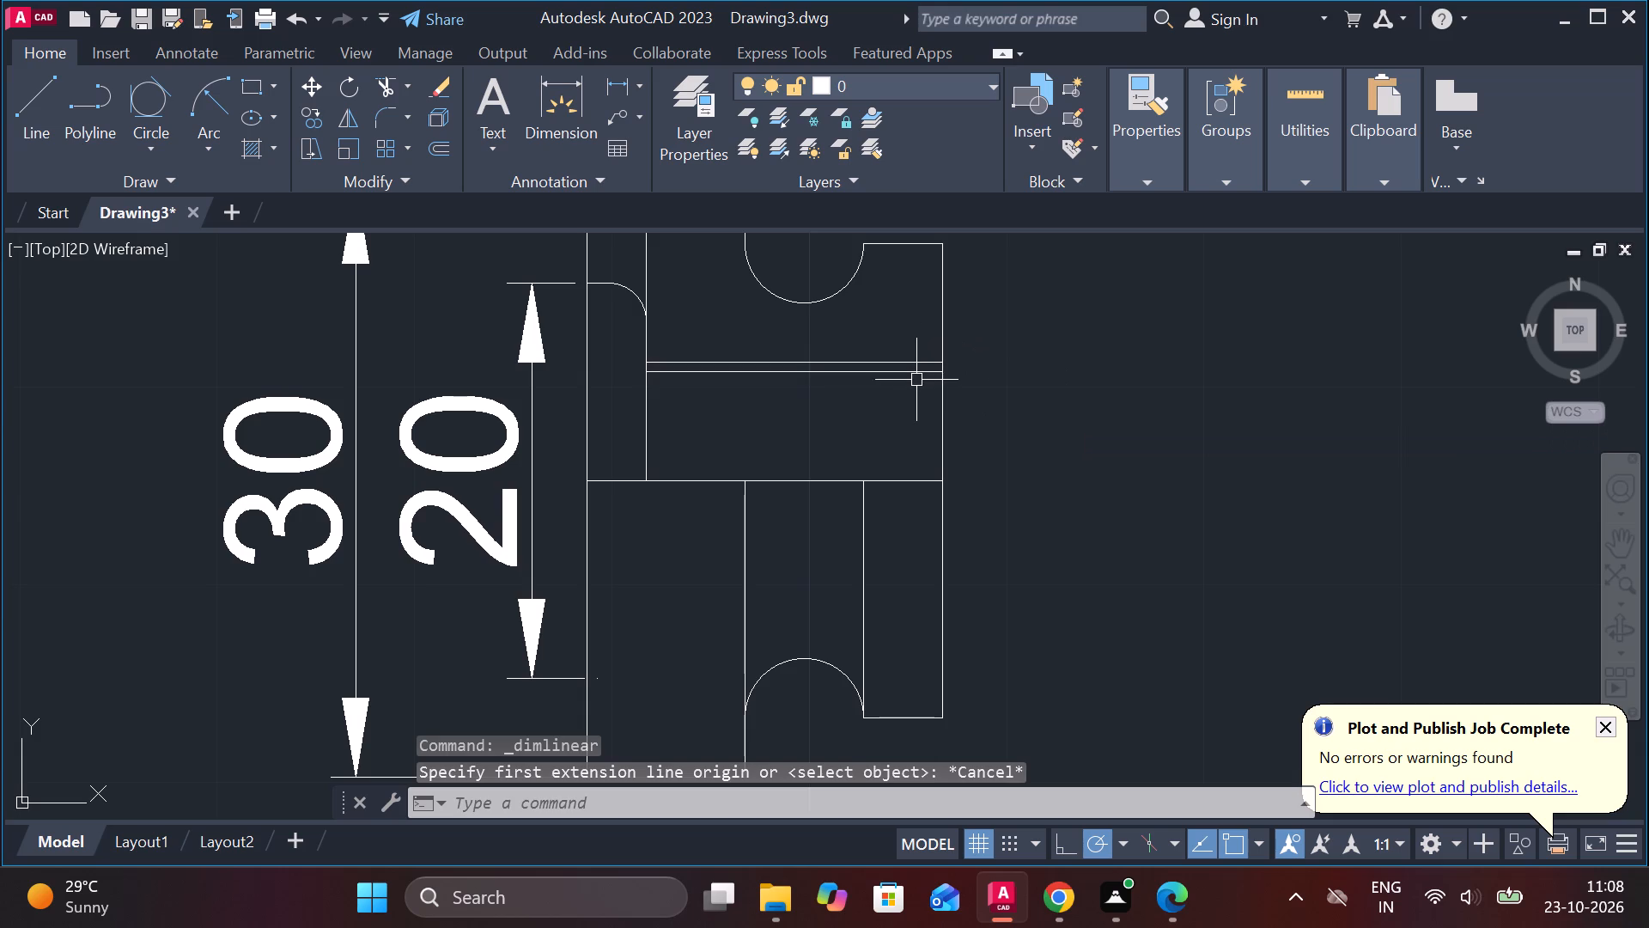
# Mirror the bore's upper line about the horizontal centre line, keeping the source line.
pyautogui.click(922, 364)
pyautogui.write('MI')
pyautogui.press('Return')
pyautogui.click(940, 487)
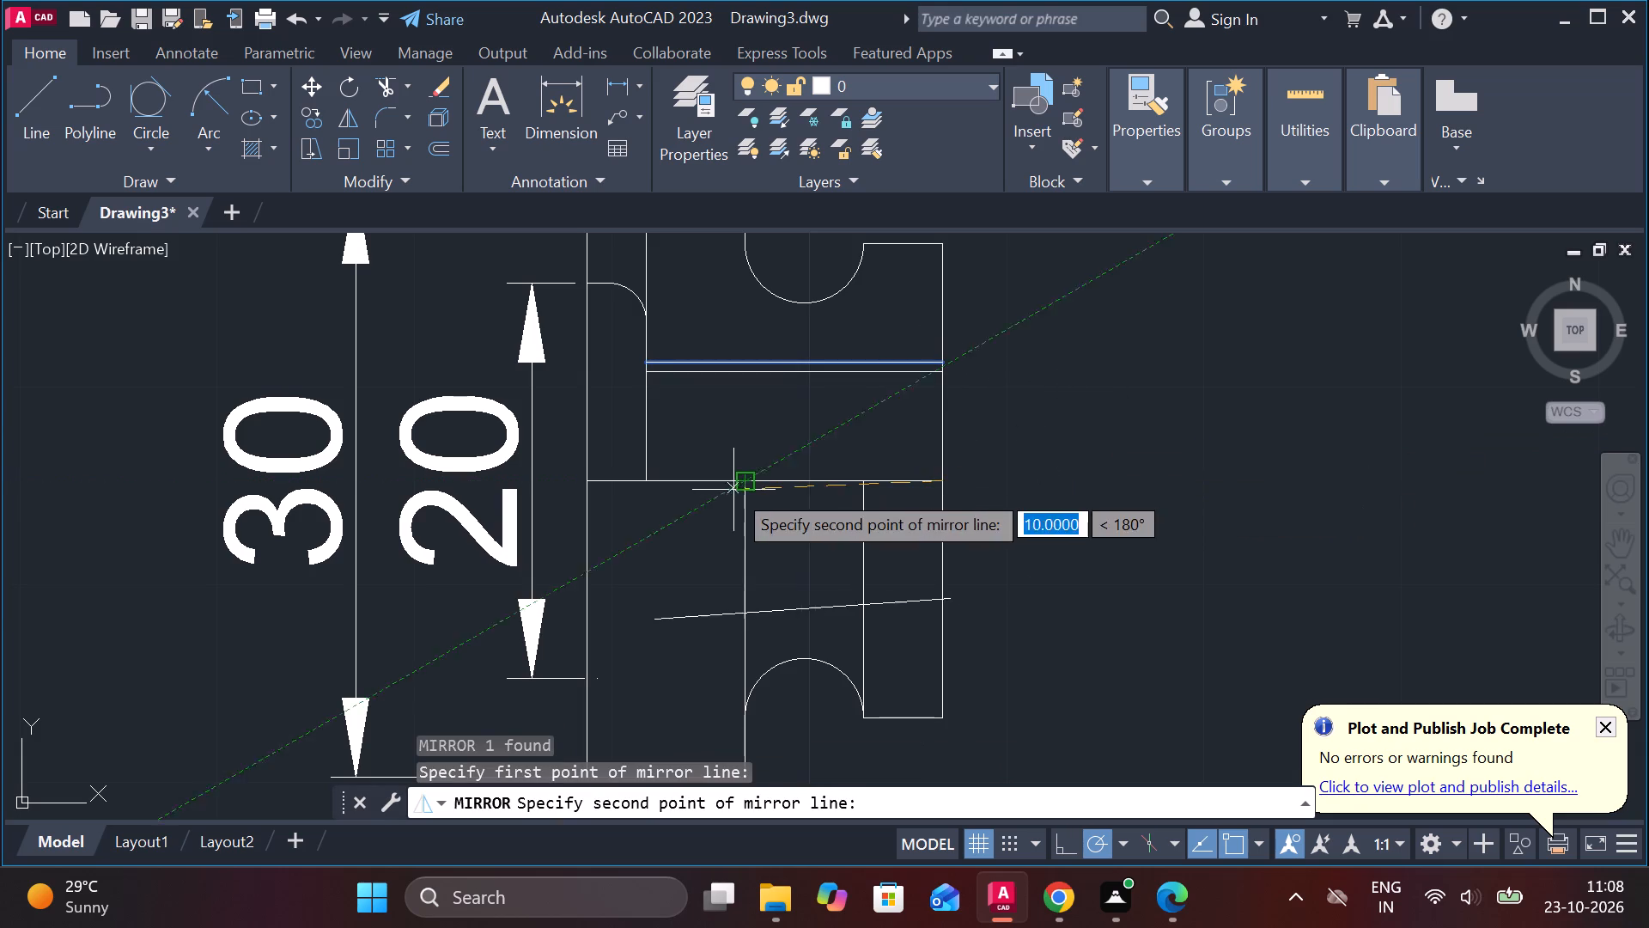
pyautogui.click(648, 473)
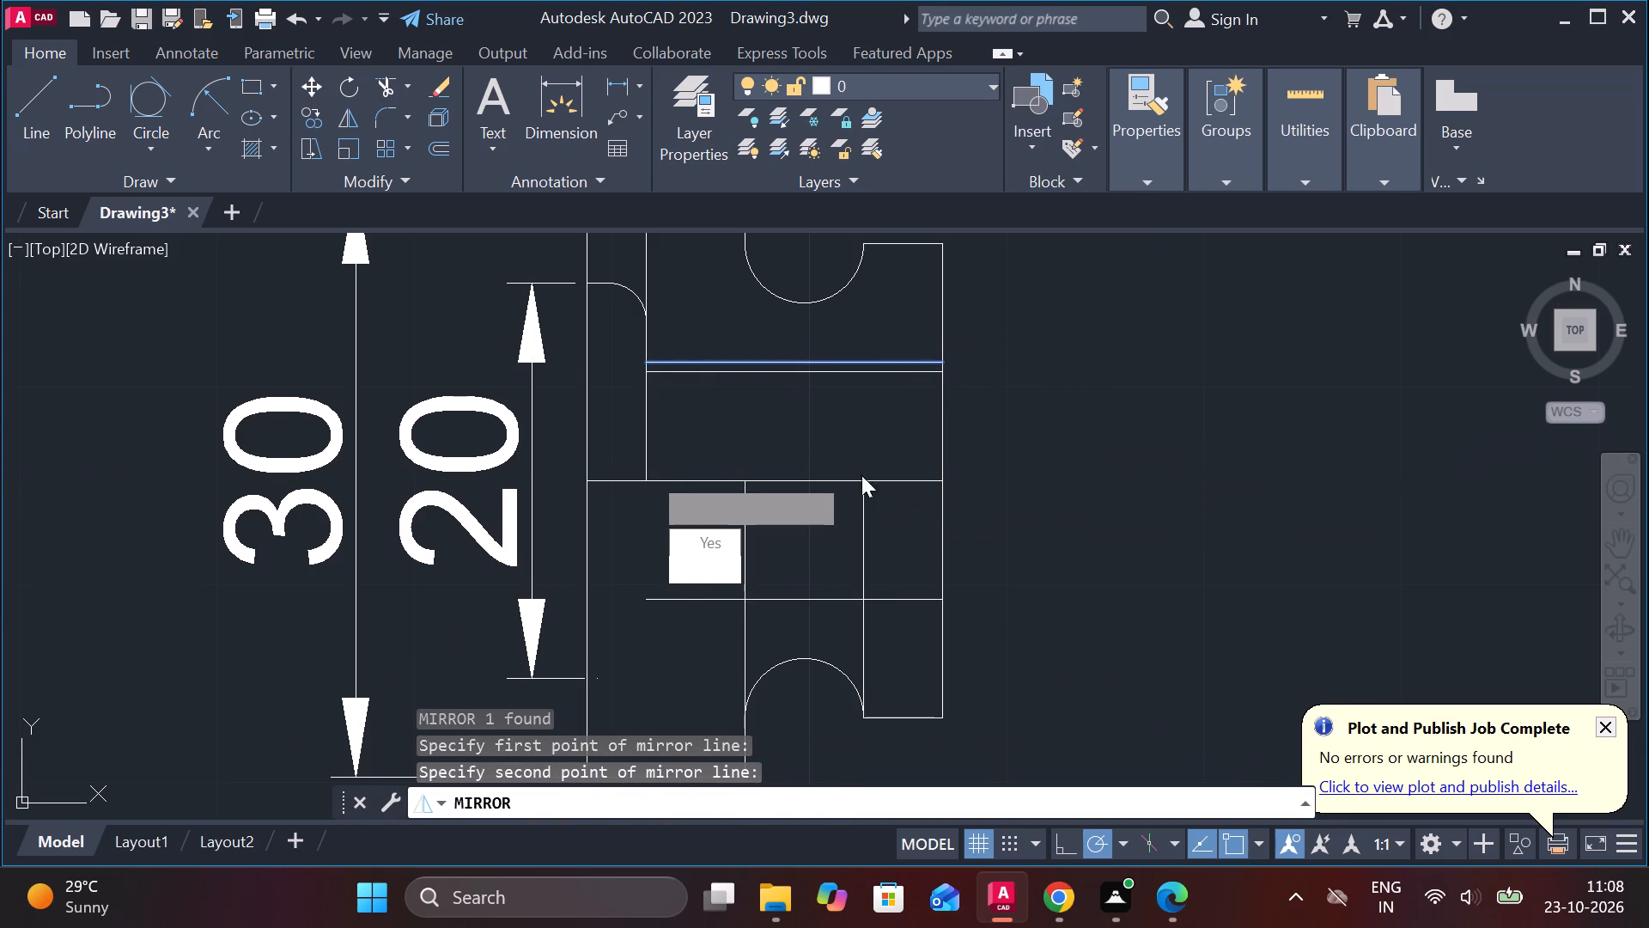
pyautogui.moveTo(701, 571); pyautogui.dragTo(648, 473)
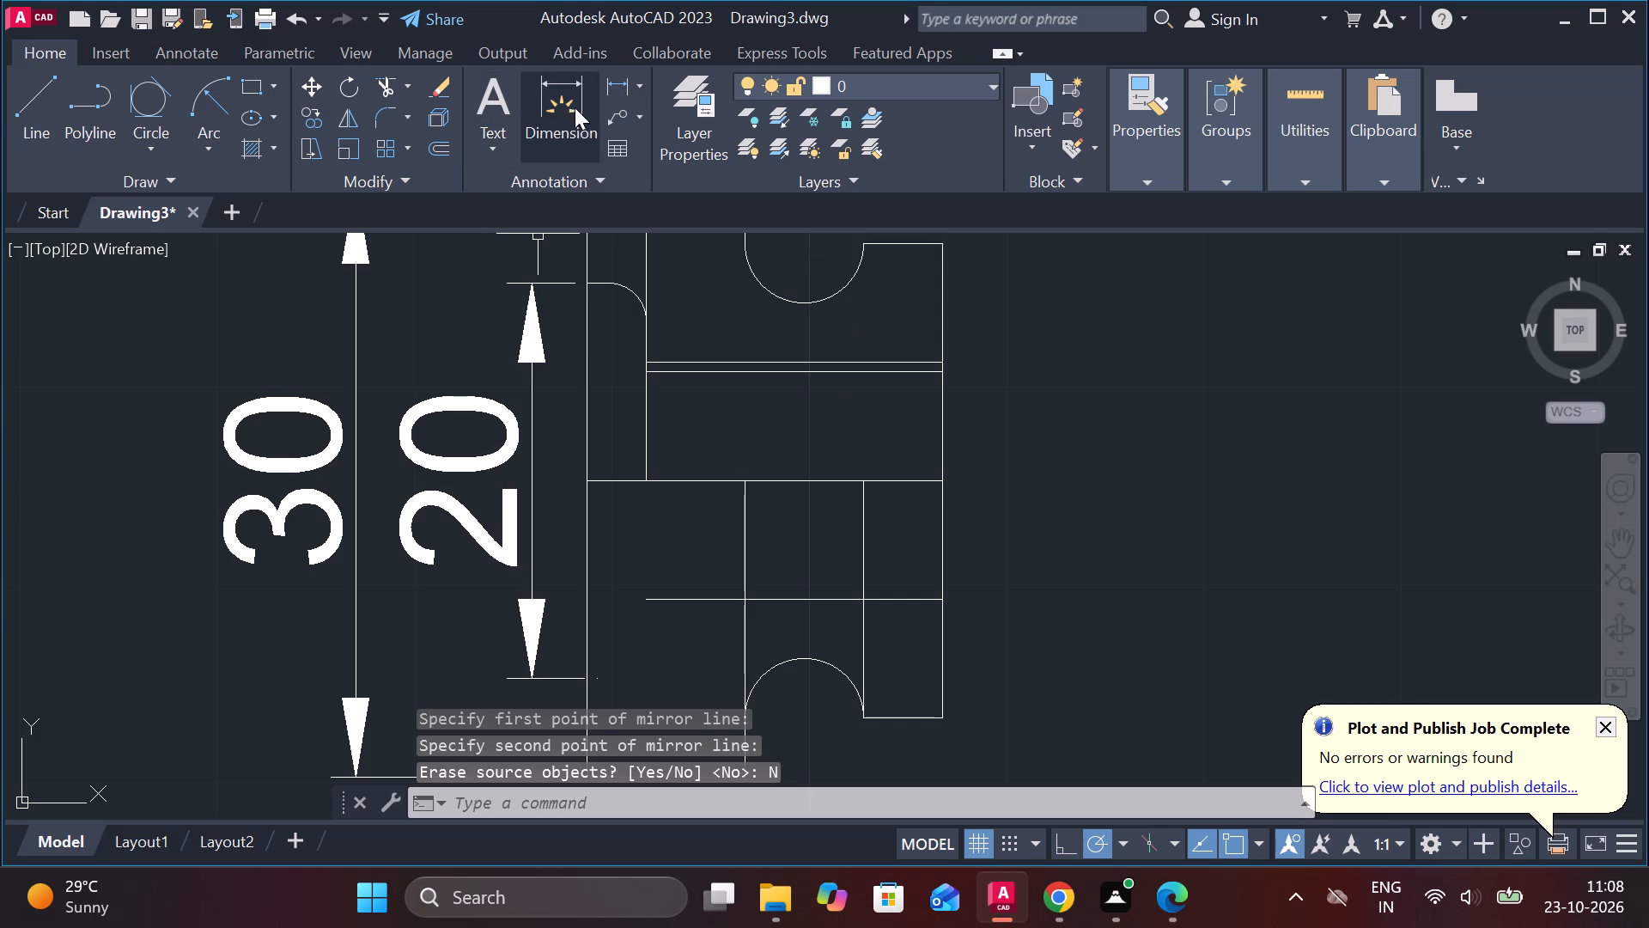
# Add a linear dimension for the bore's full height between its upper line and the mirrored line, placed outside the right edge.
pyautogui.click(618, 76)
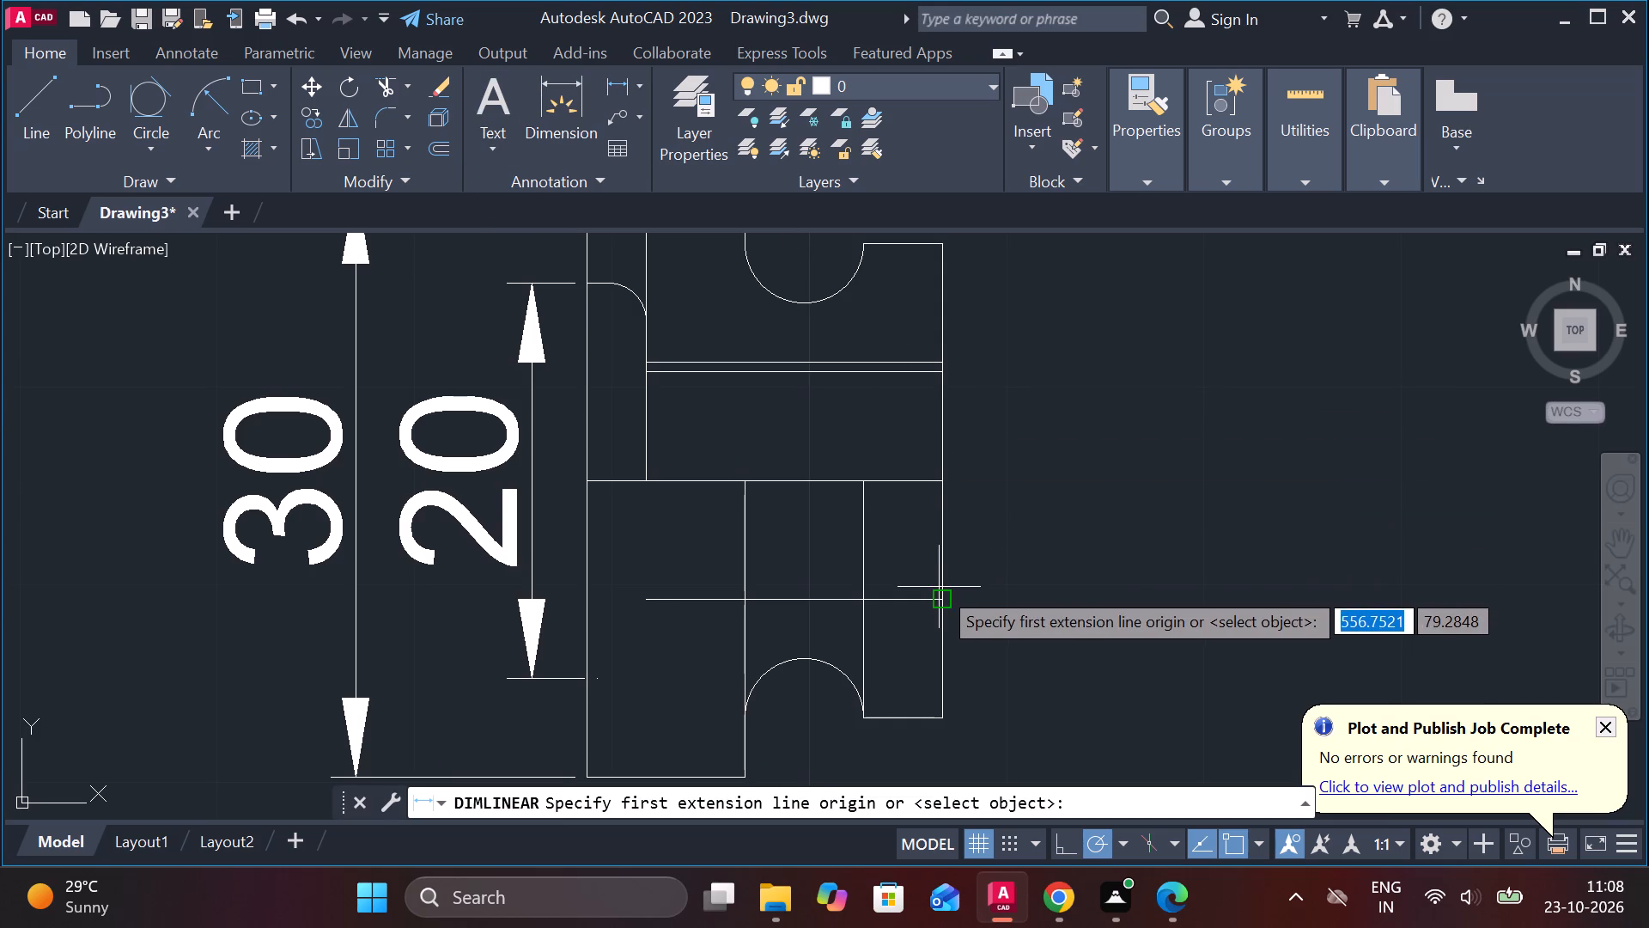
pyautogui.click(939, 587)
pyautogui.click(947, 357)
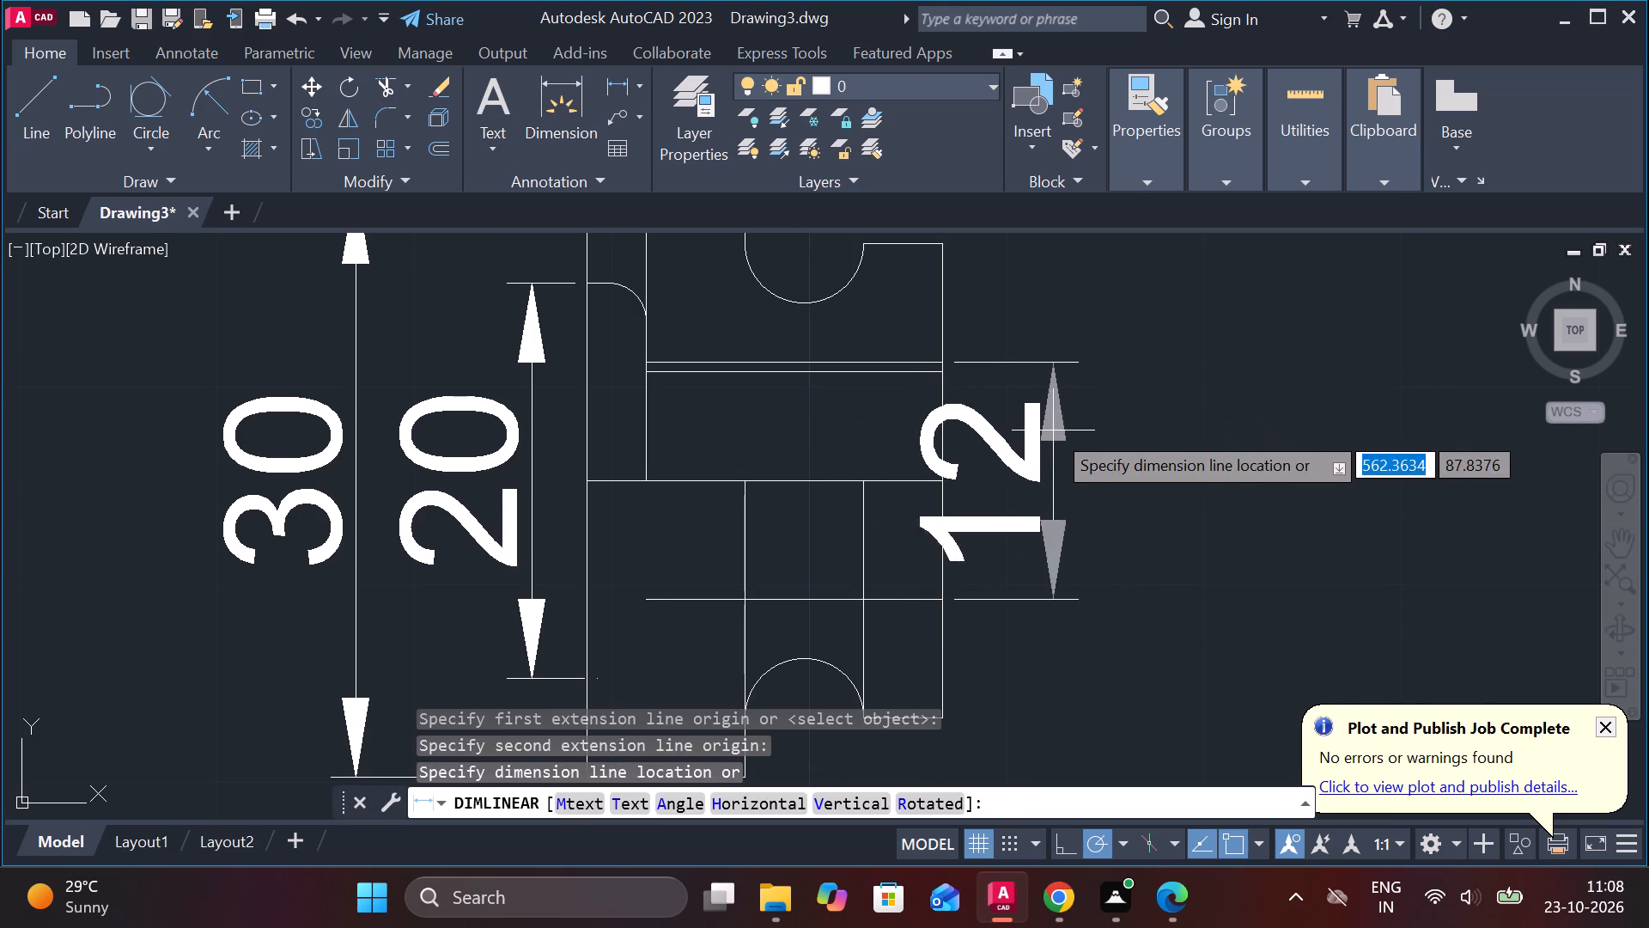
pyautogui.click(1117, 422)
pyautogui.press('Escape')
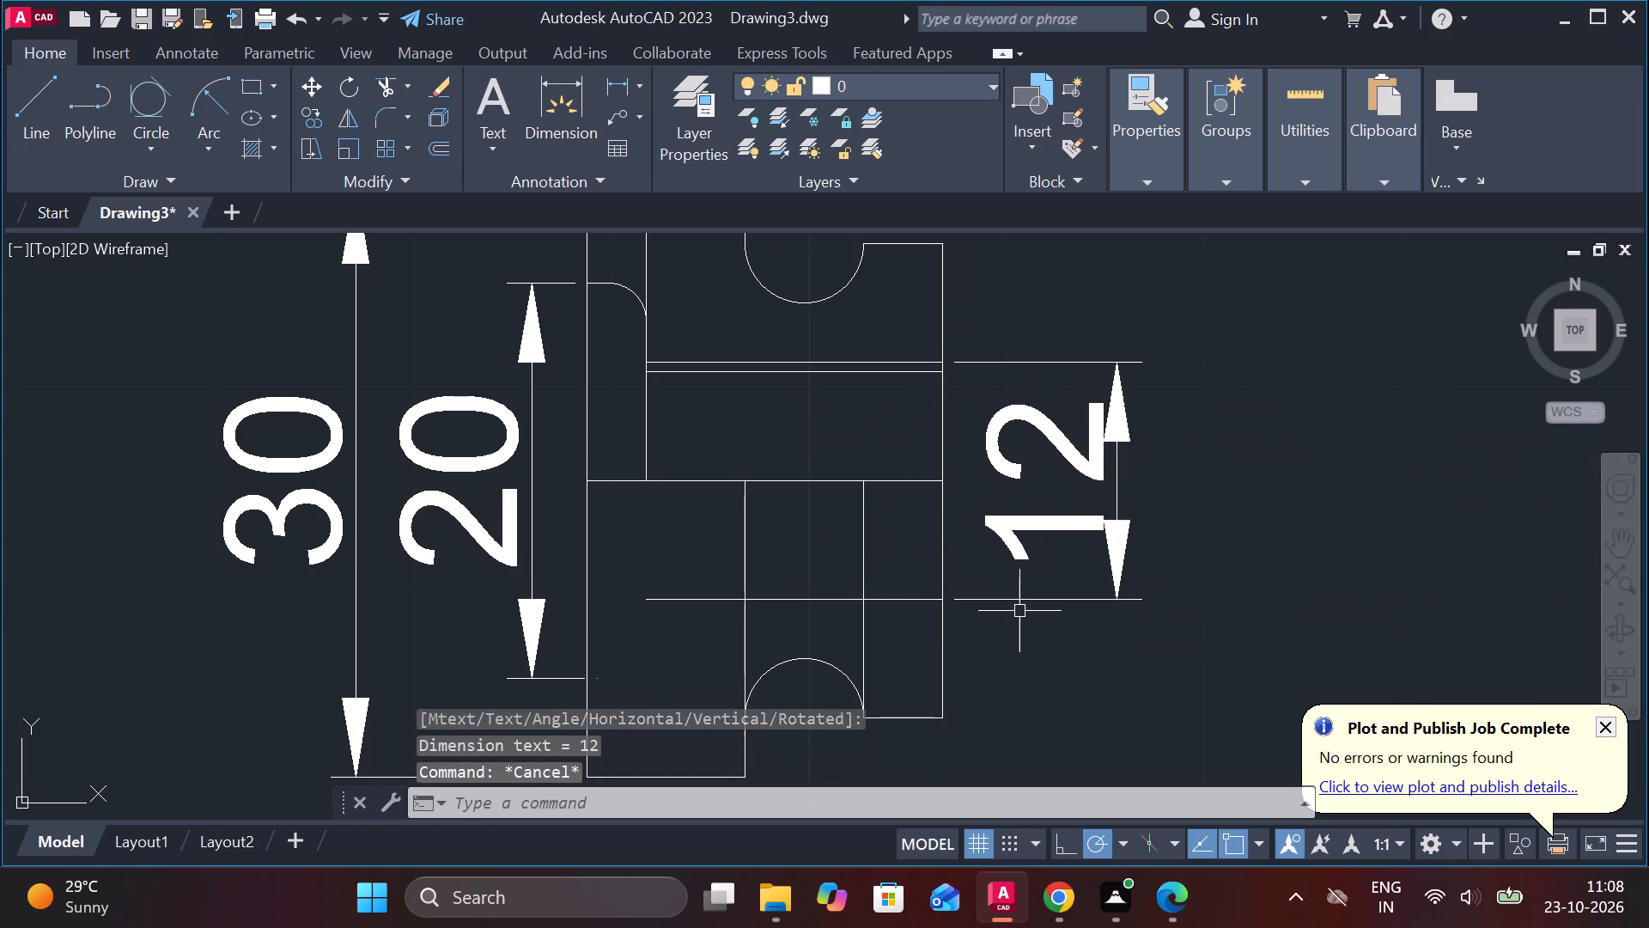
# Trim away all segments of the mirrored bore line below the centre line, leaving the bore dimension in place.
pyautogui.write('TR')
pyautogui.press('space')
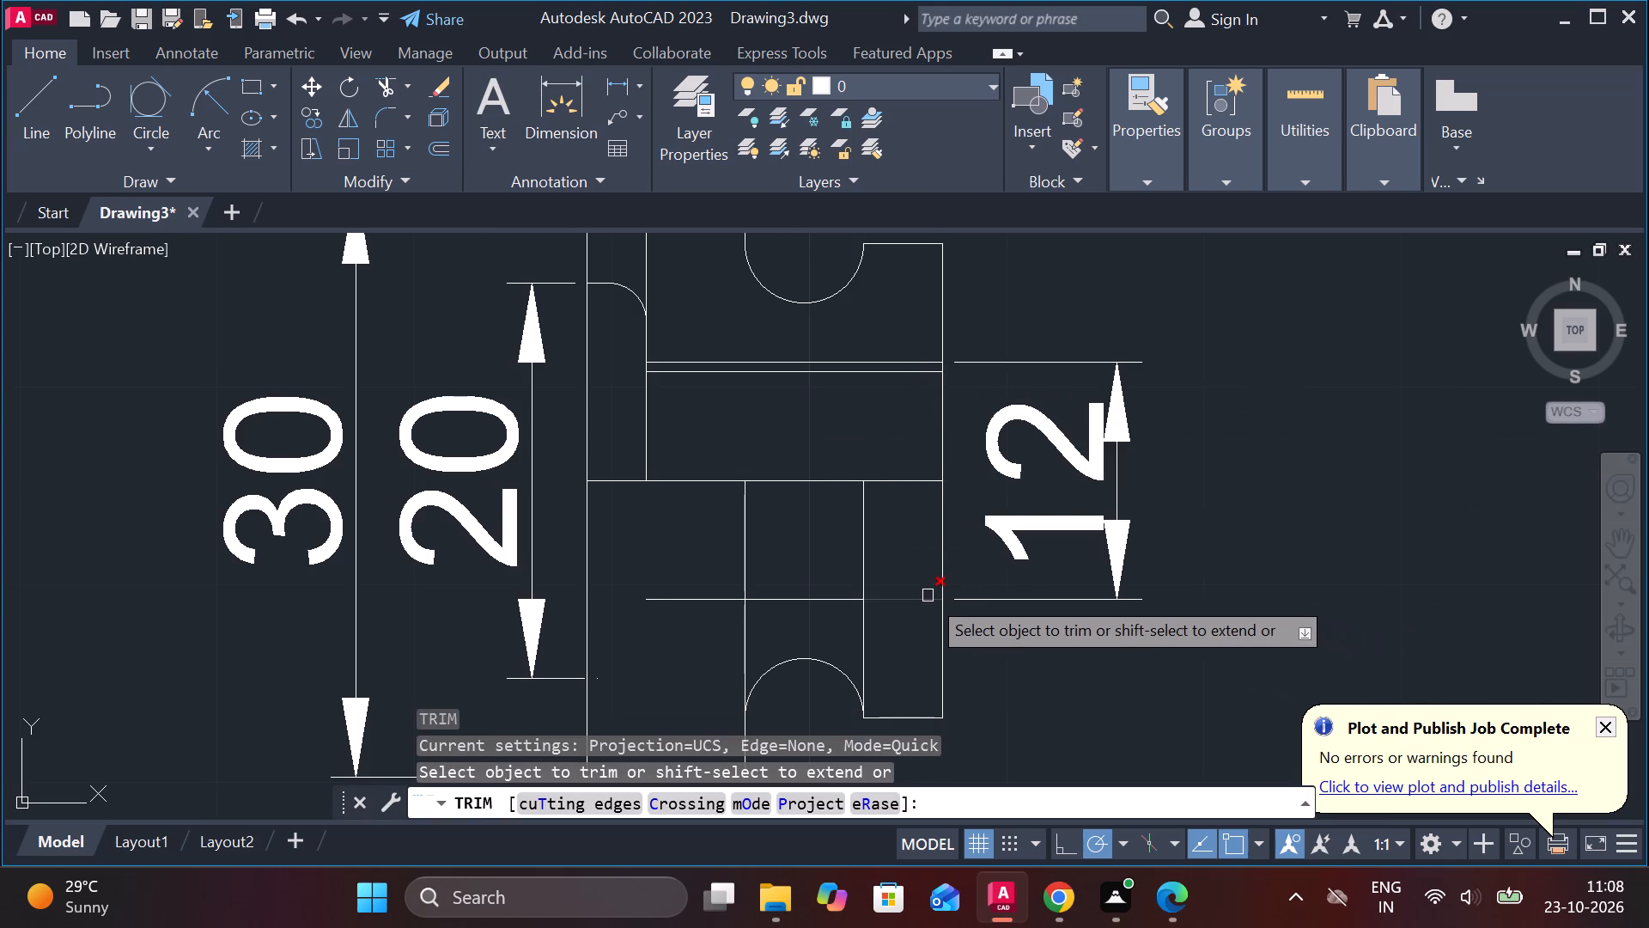
pyautogui.click(928, 595)
pyautogui.click(788, 596)
pyautogui.click(678, 599)
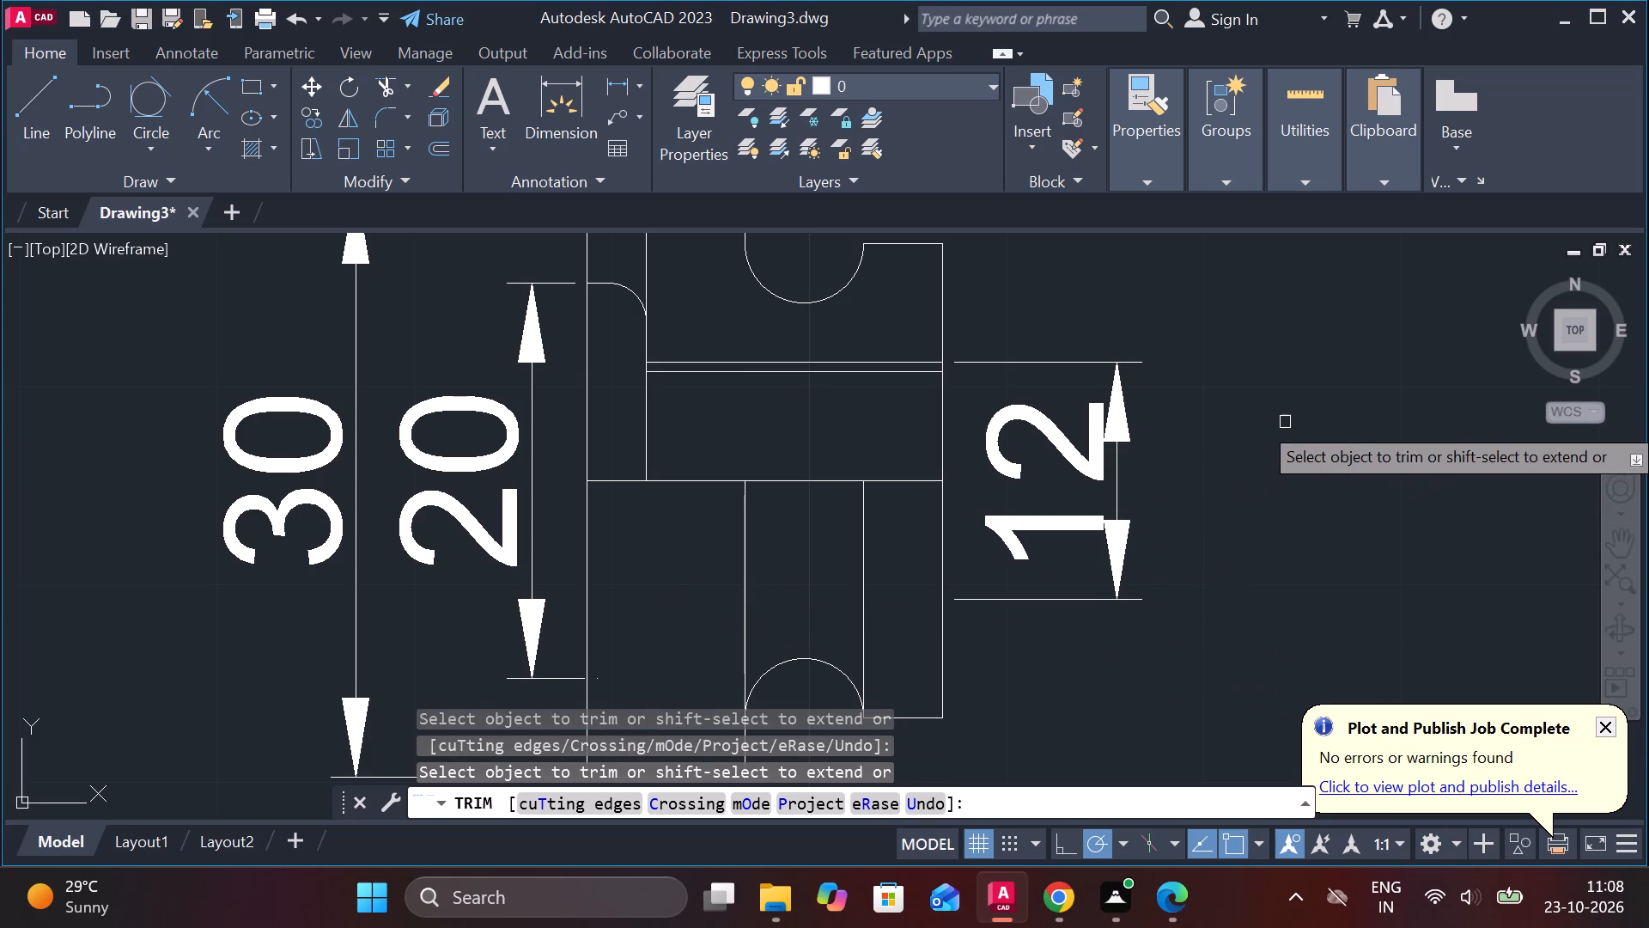
pyautogui.press('Escape')
# Add a linear dimension for the full height of the smaller-diameter right end, placed outside the bore dimension.
pyautogui.click(610, 84)
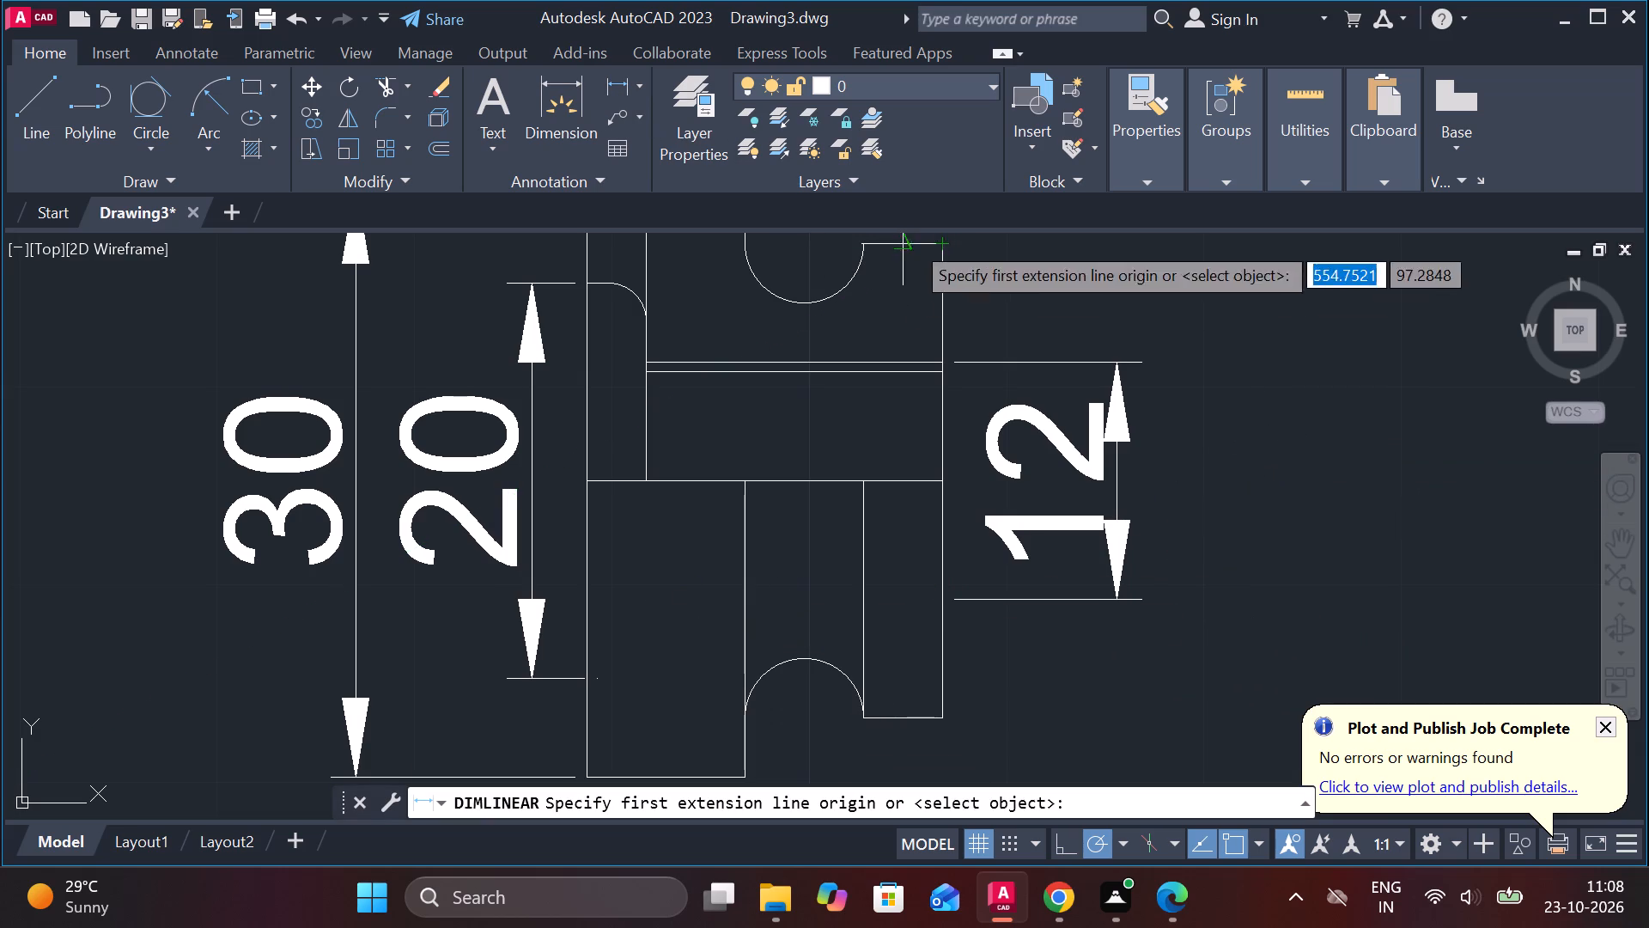
pyautogui.click(935, 248)
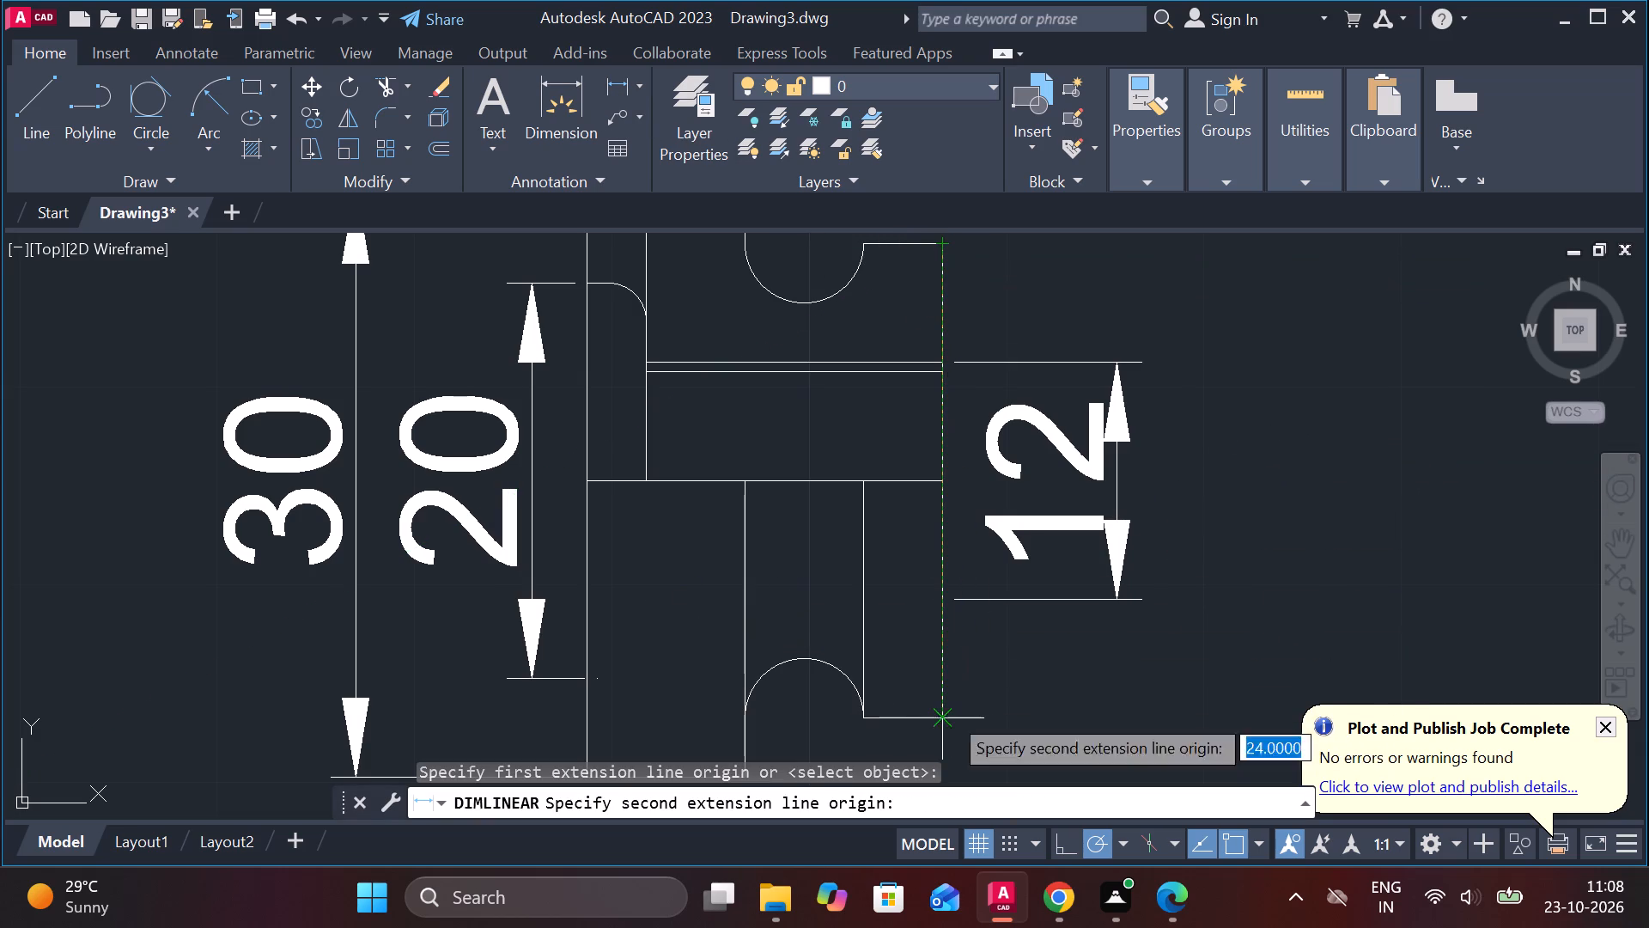
pyautogui.click(949, 713)
pyautogui.moveTo(1279, 552); pyautogui.dragTo(1198, 534, button='middle')
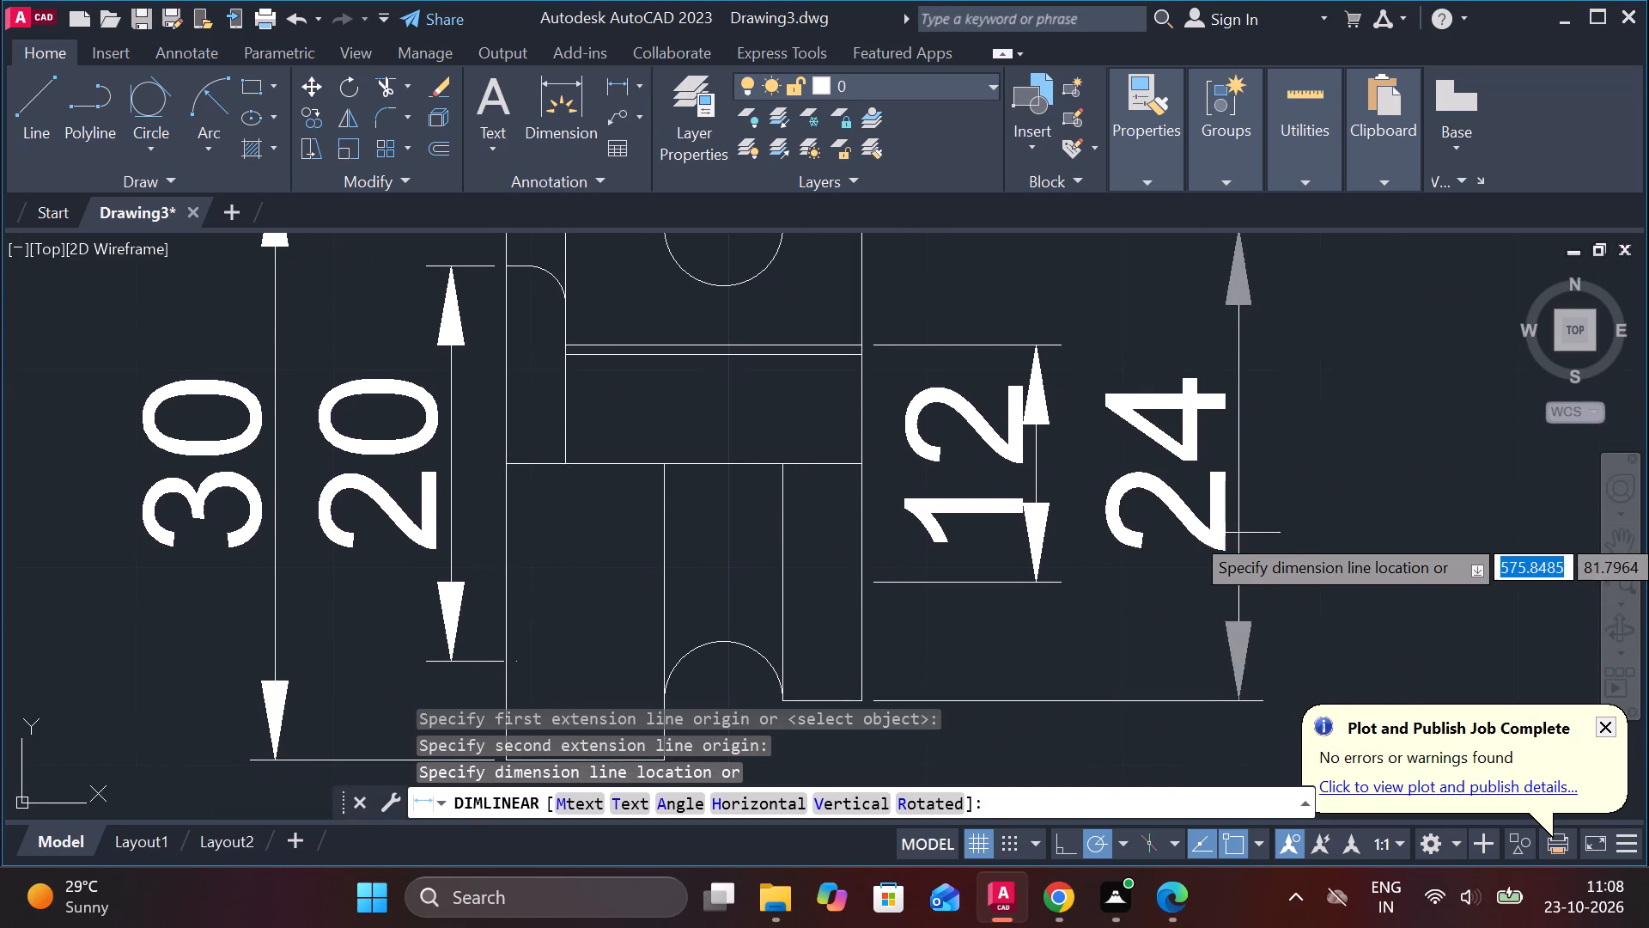
pyautogui.click(1262, 522)
pyautogui.scroll(-2, 974, 573)
pyautogui.press('Escape')
pyautogui.scroll(2, 974, 573)
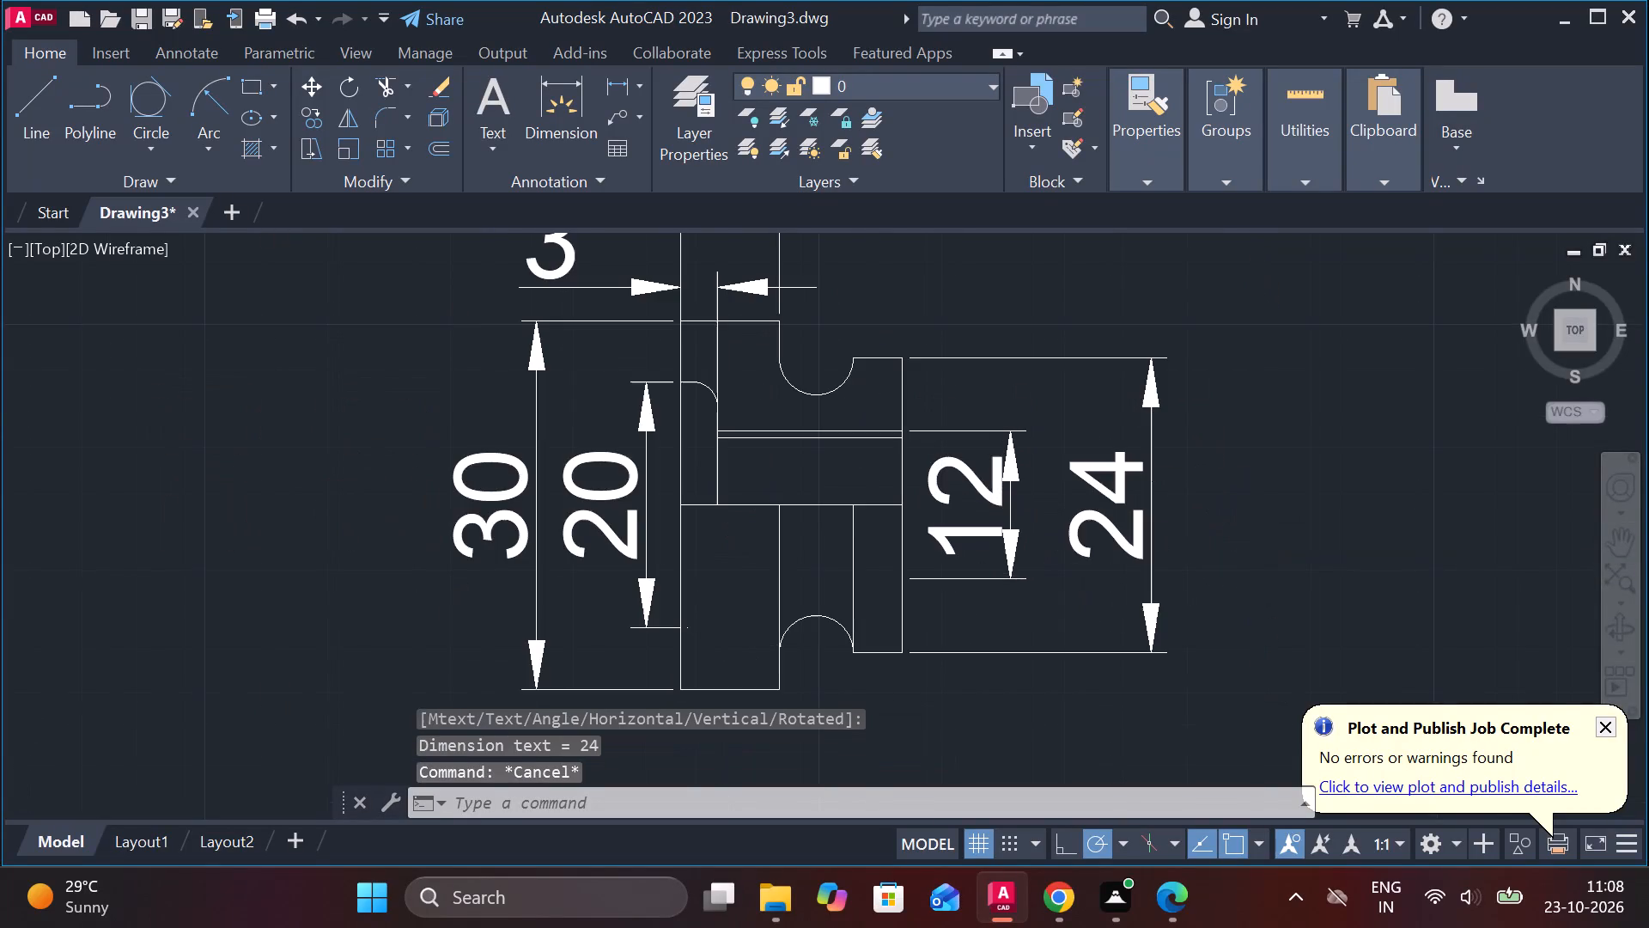
# Hatch the cut material above the bore in the upper half-section with the ANSI31 pattern at scale 0.4.
pyautogui.scroll(-1, 974, 573)
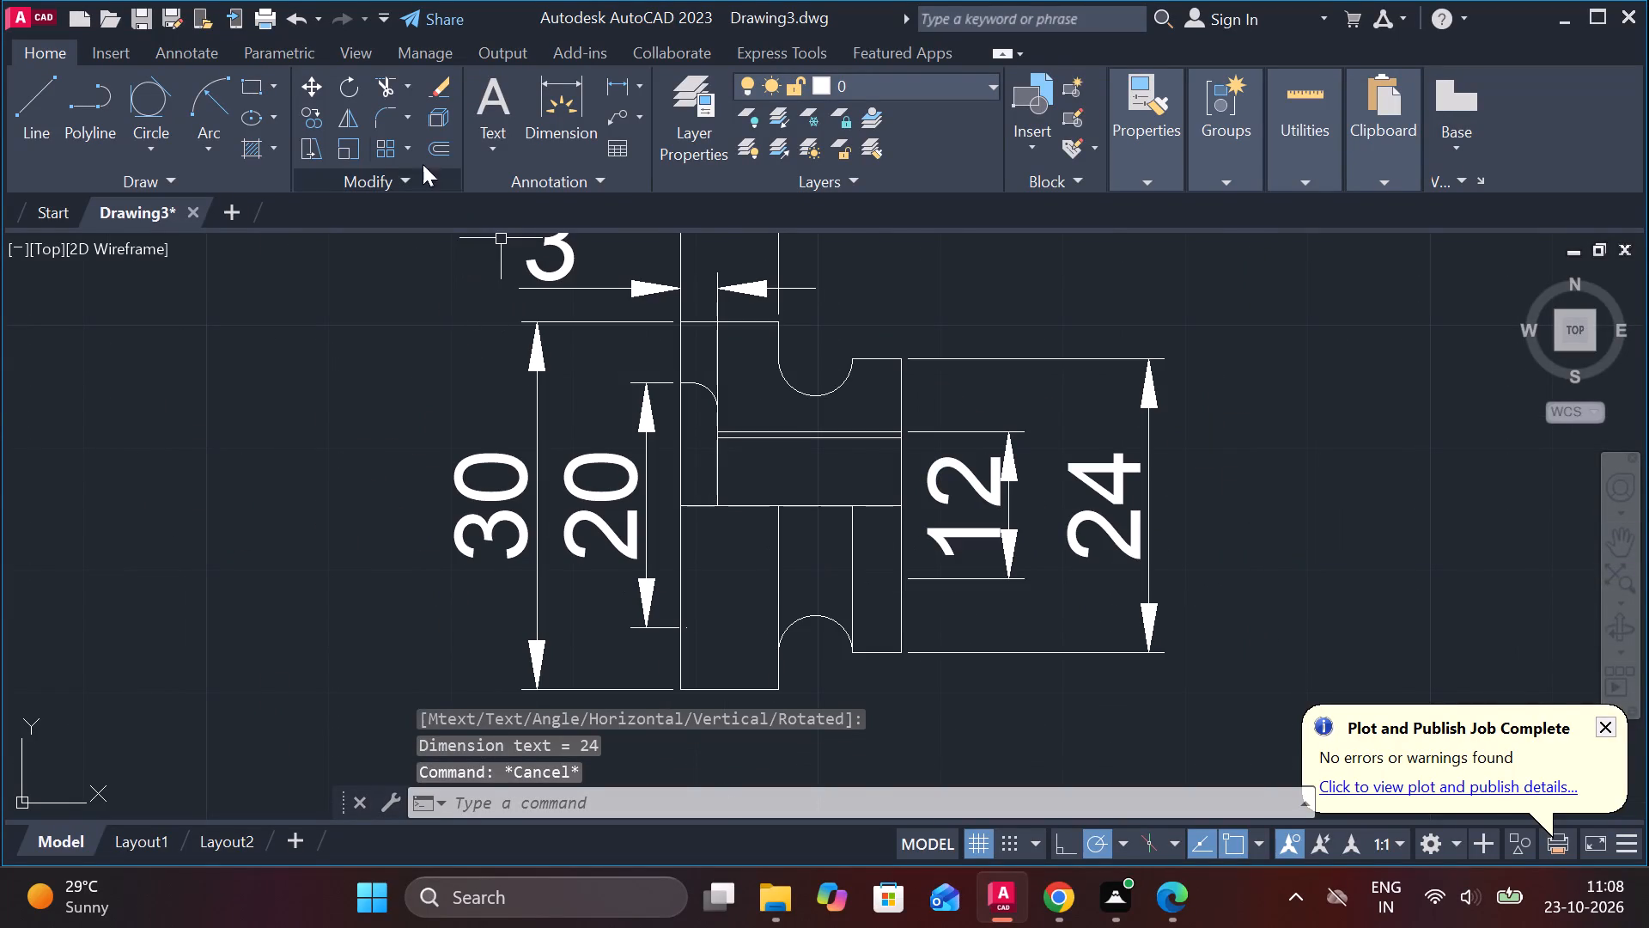
pyautogui.click(261, 148)
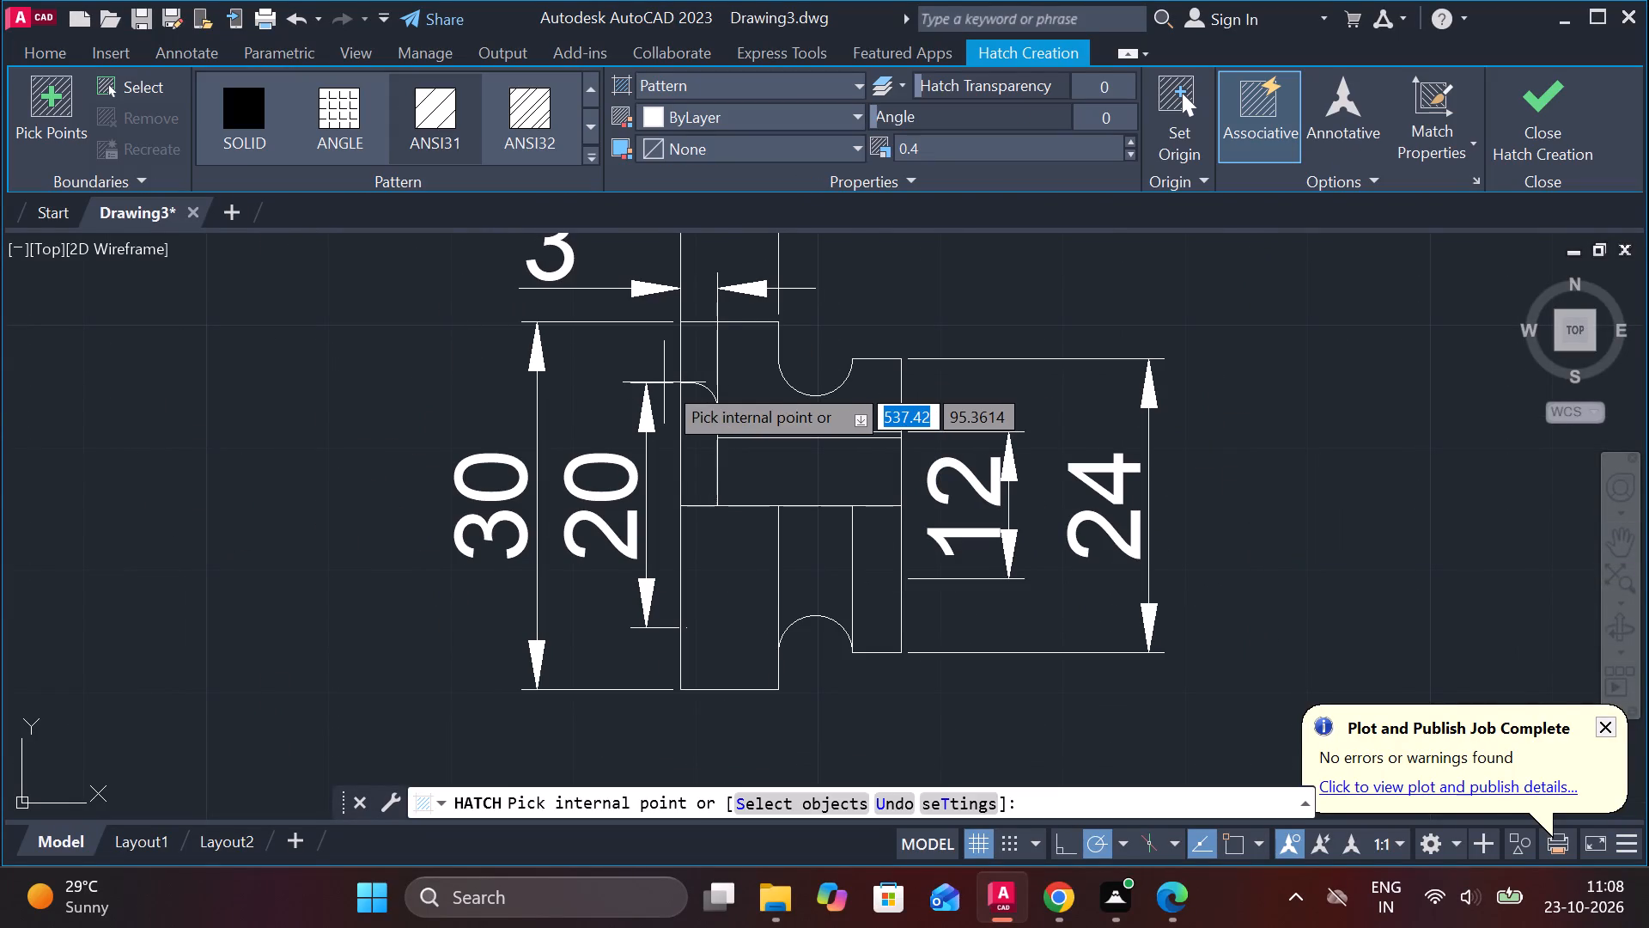
pyautogui.click(756, 390)
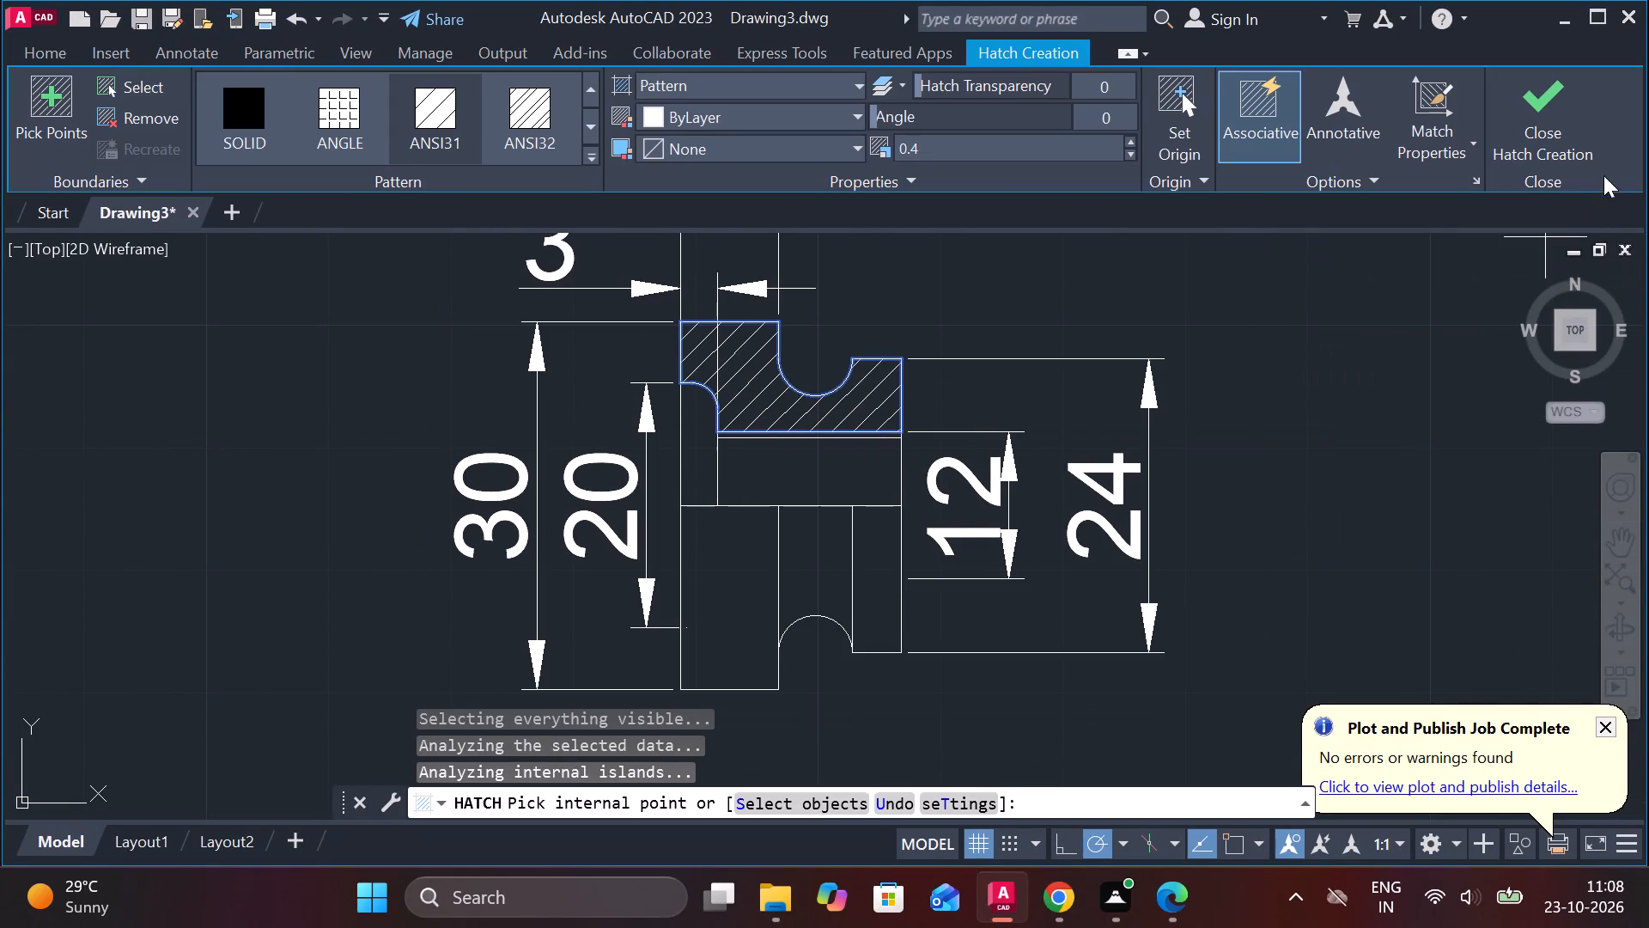
pyautogui.click(1546, 150)
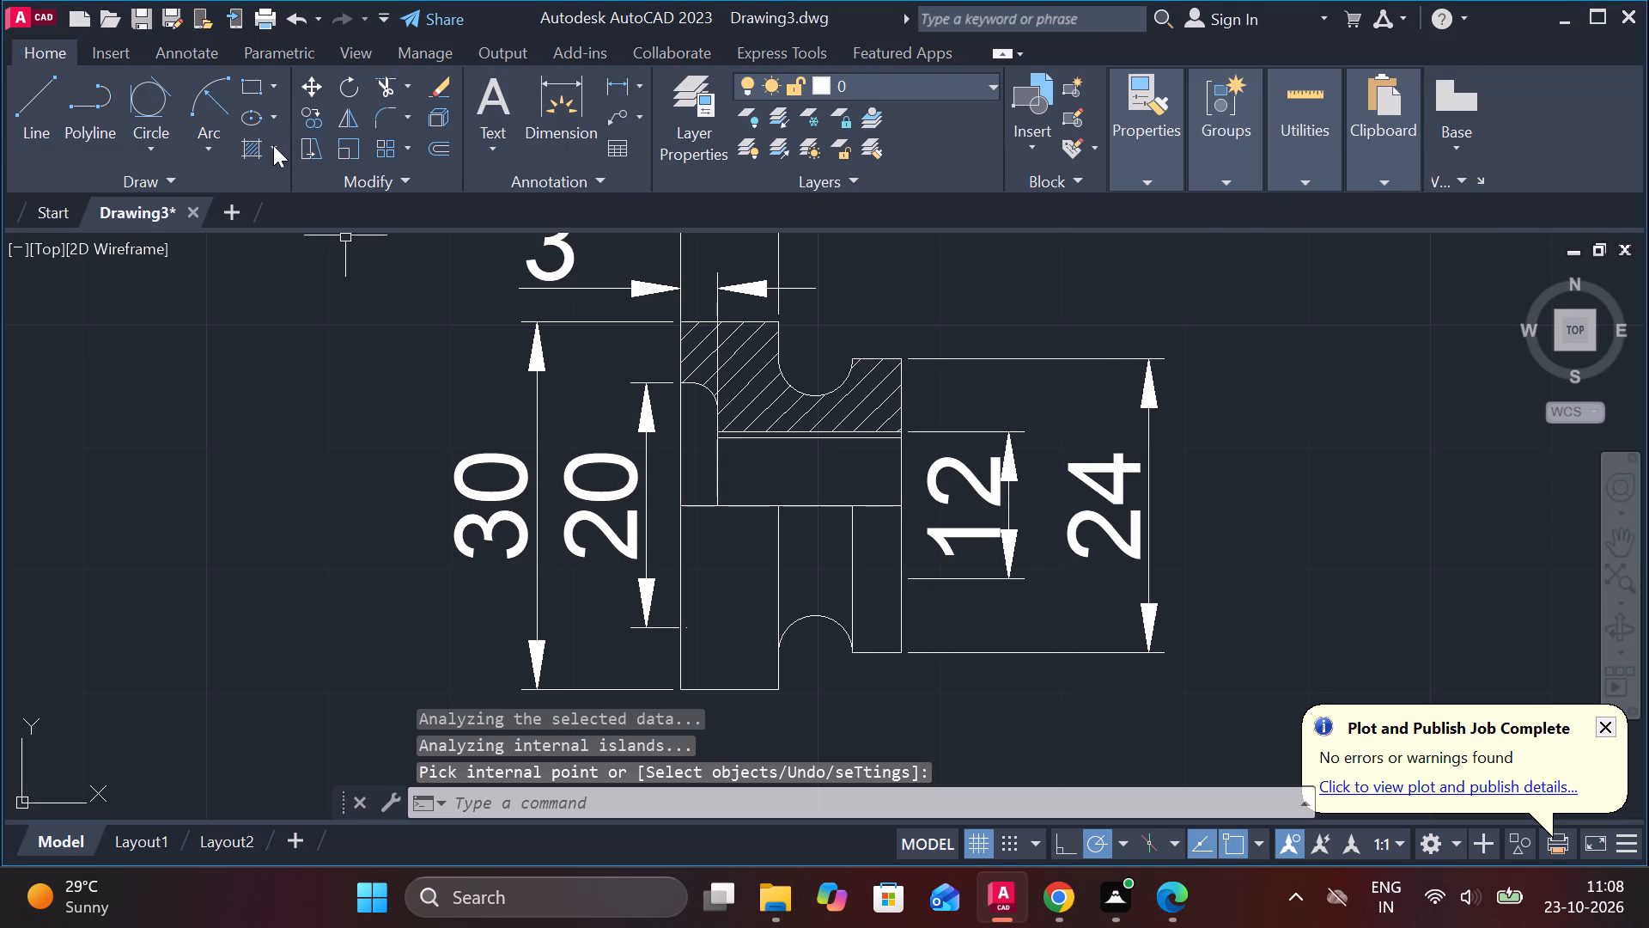
# Hatch the large-diameter collar below the centre line with the ANSI37 cross-hatch pattern at scale 0.4 to show knurling.
pyautogui.click(252, 145)
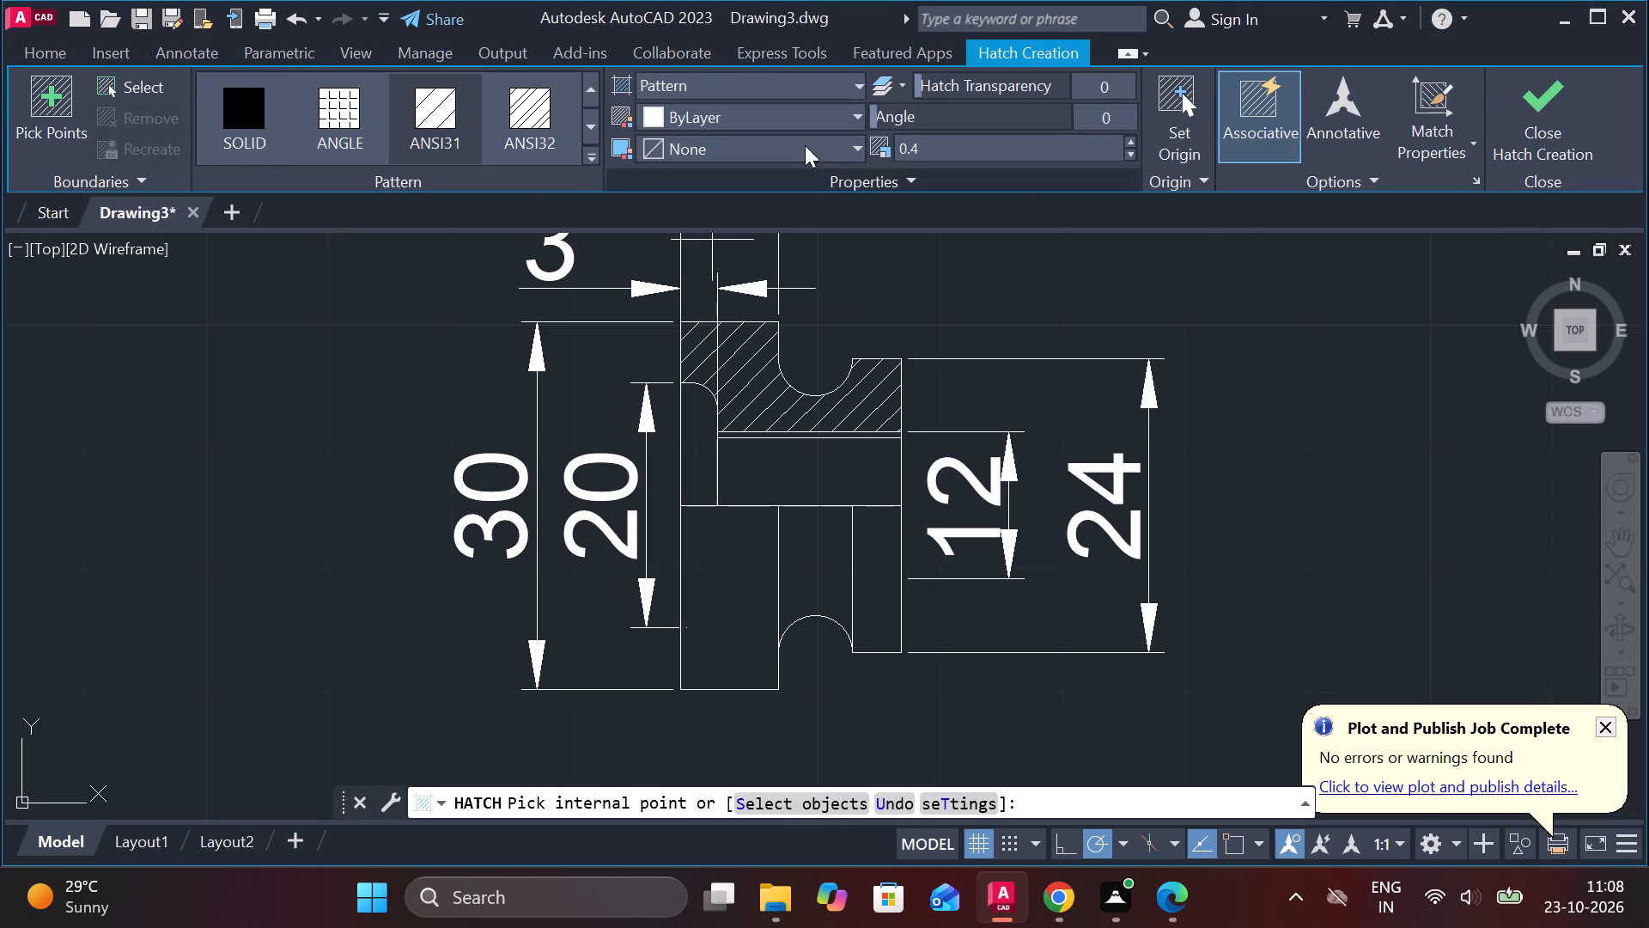
pyautogui.click(594, 137)
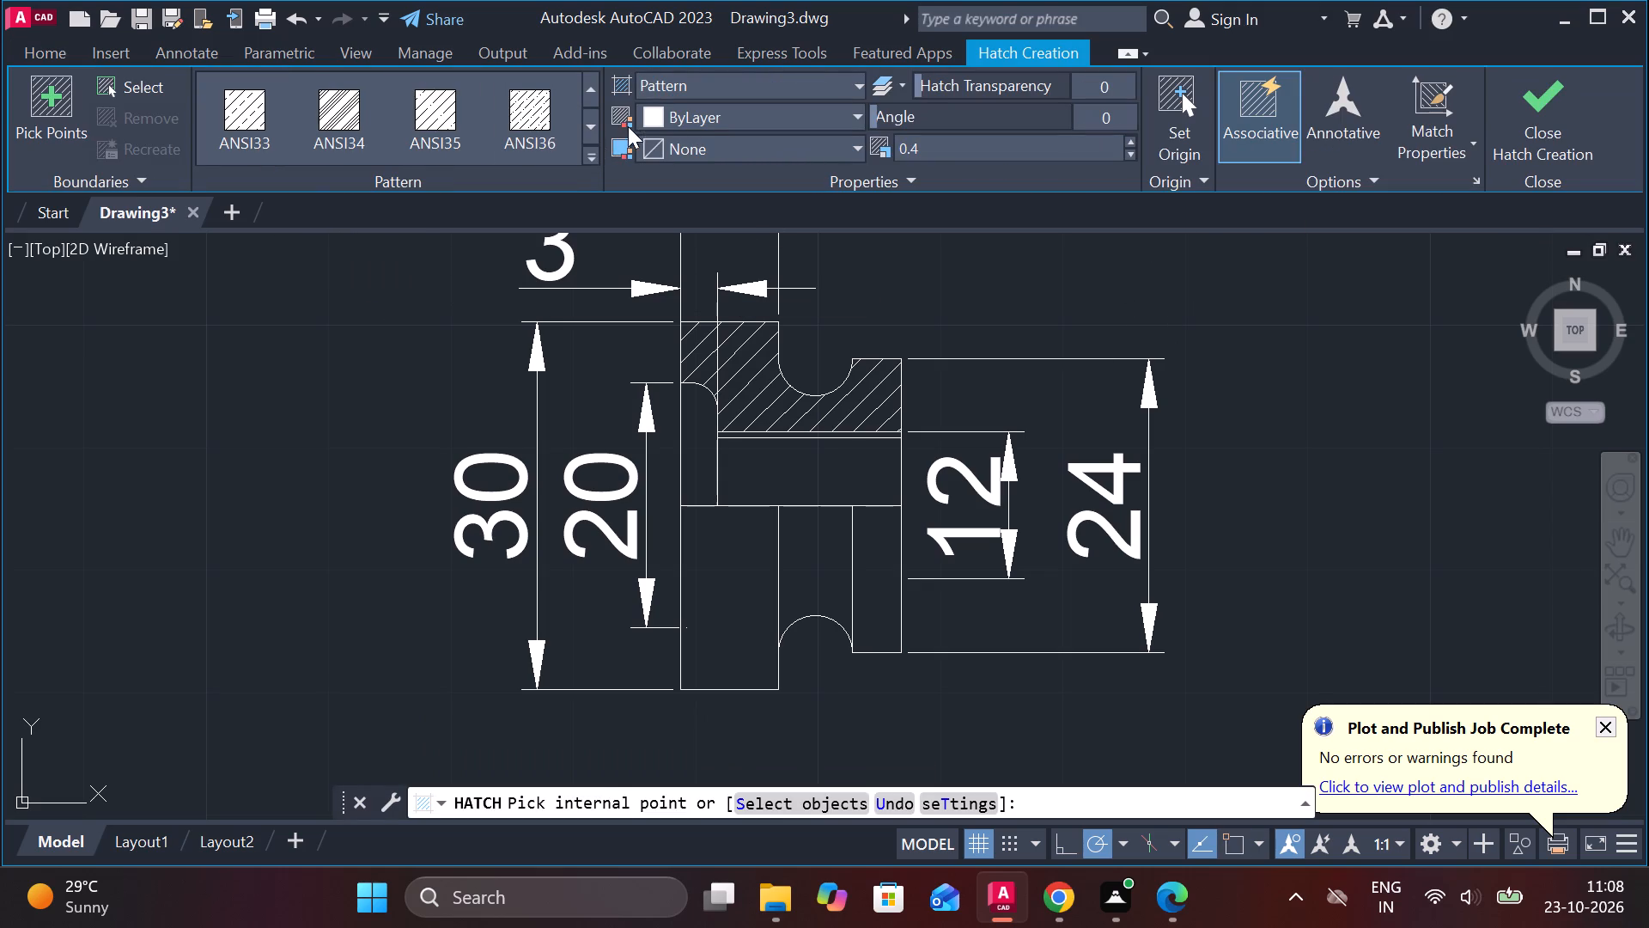
pyautogui.click(598, 126)
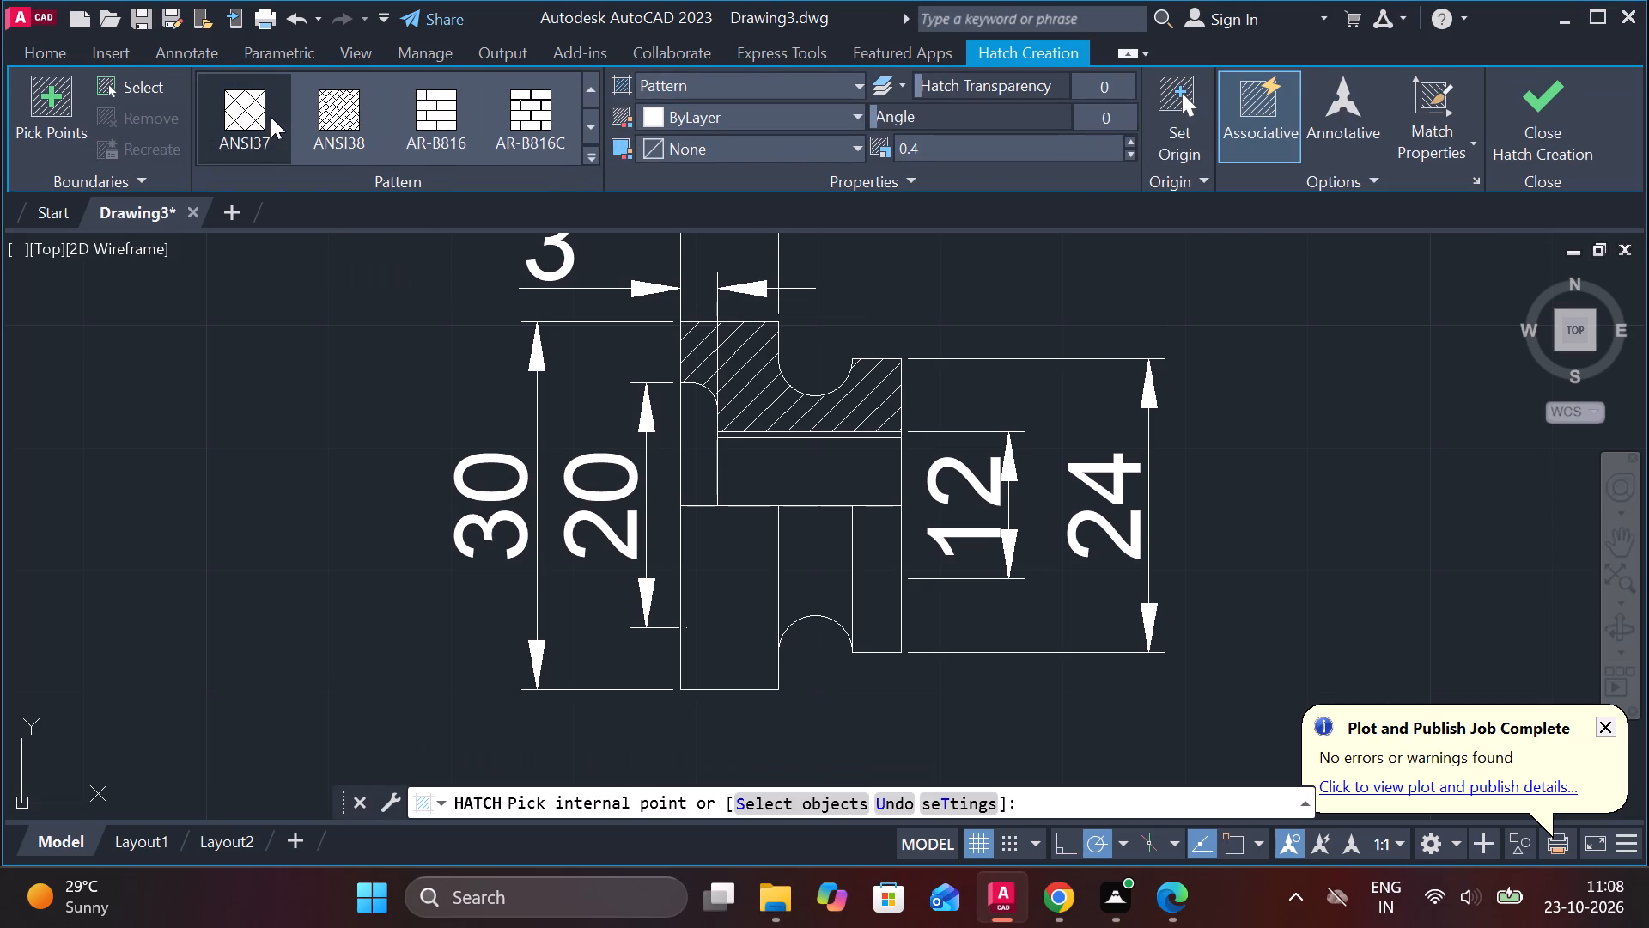
pyautogui.click(260, 117)
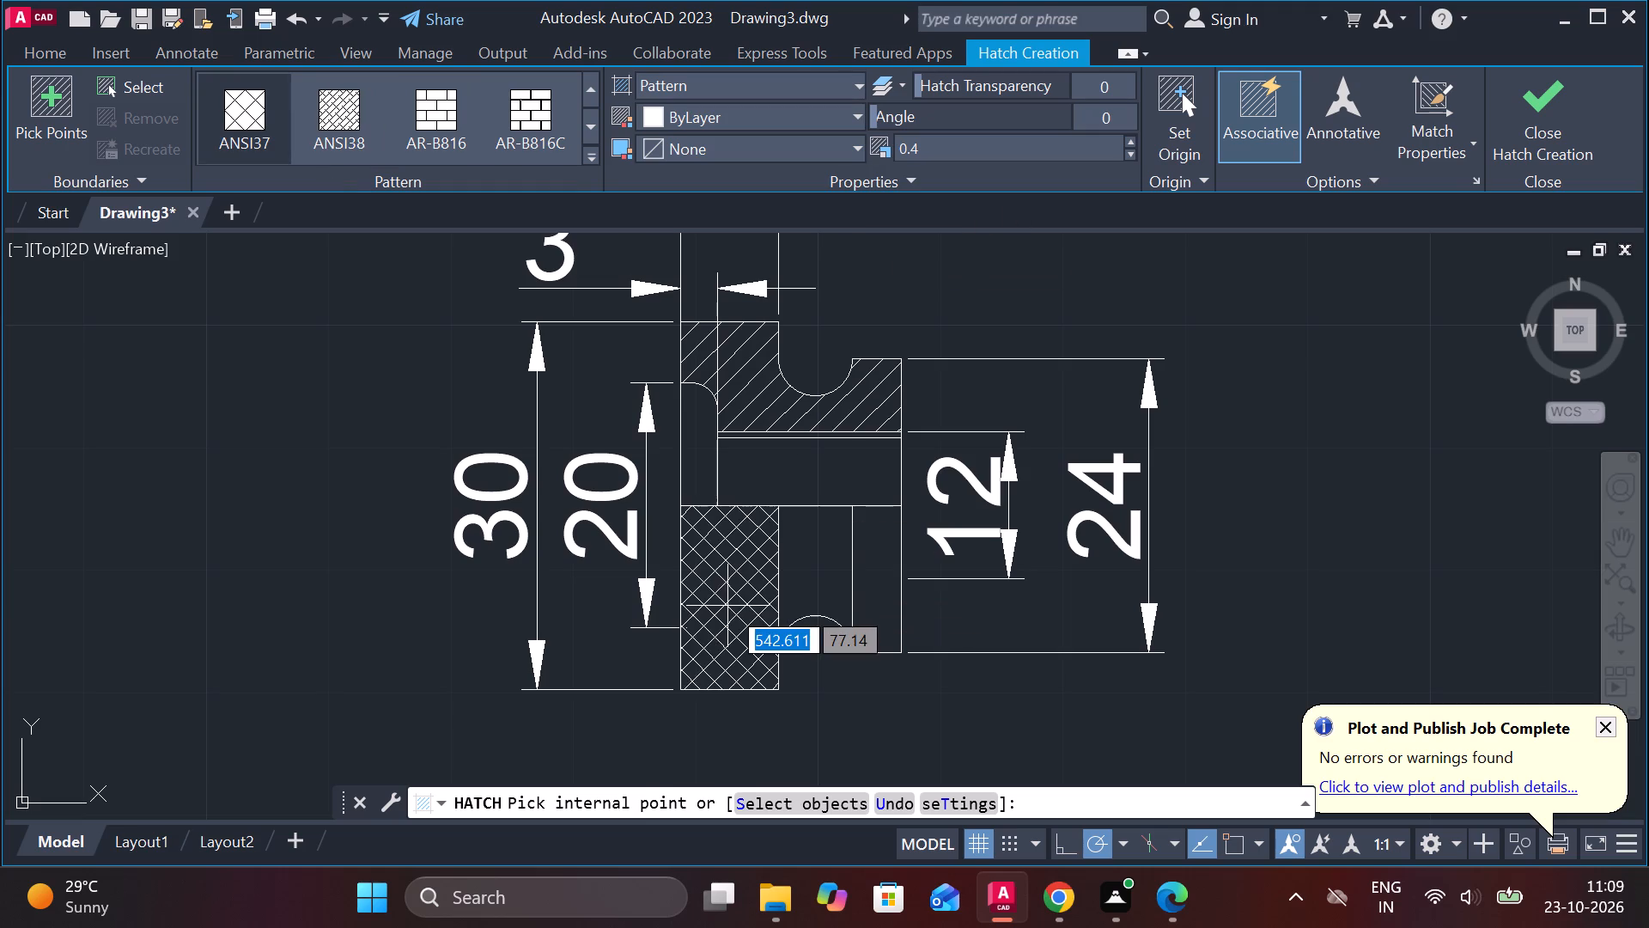
pyautogui.click(727, 606)
pyautogui.click(1560, 136)
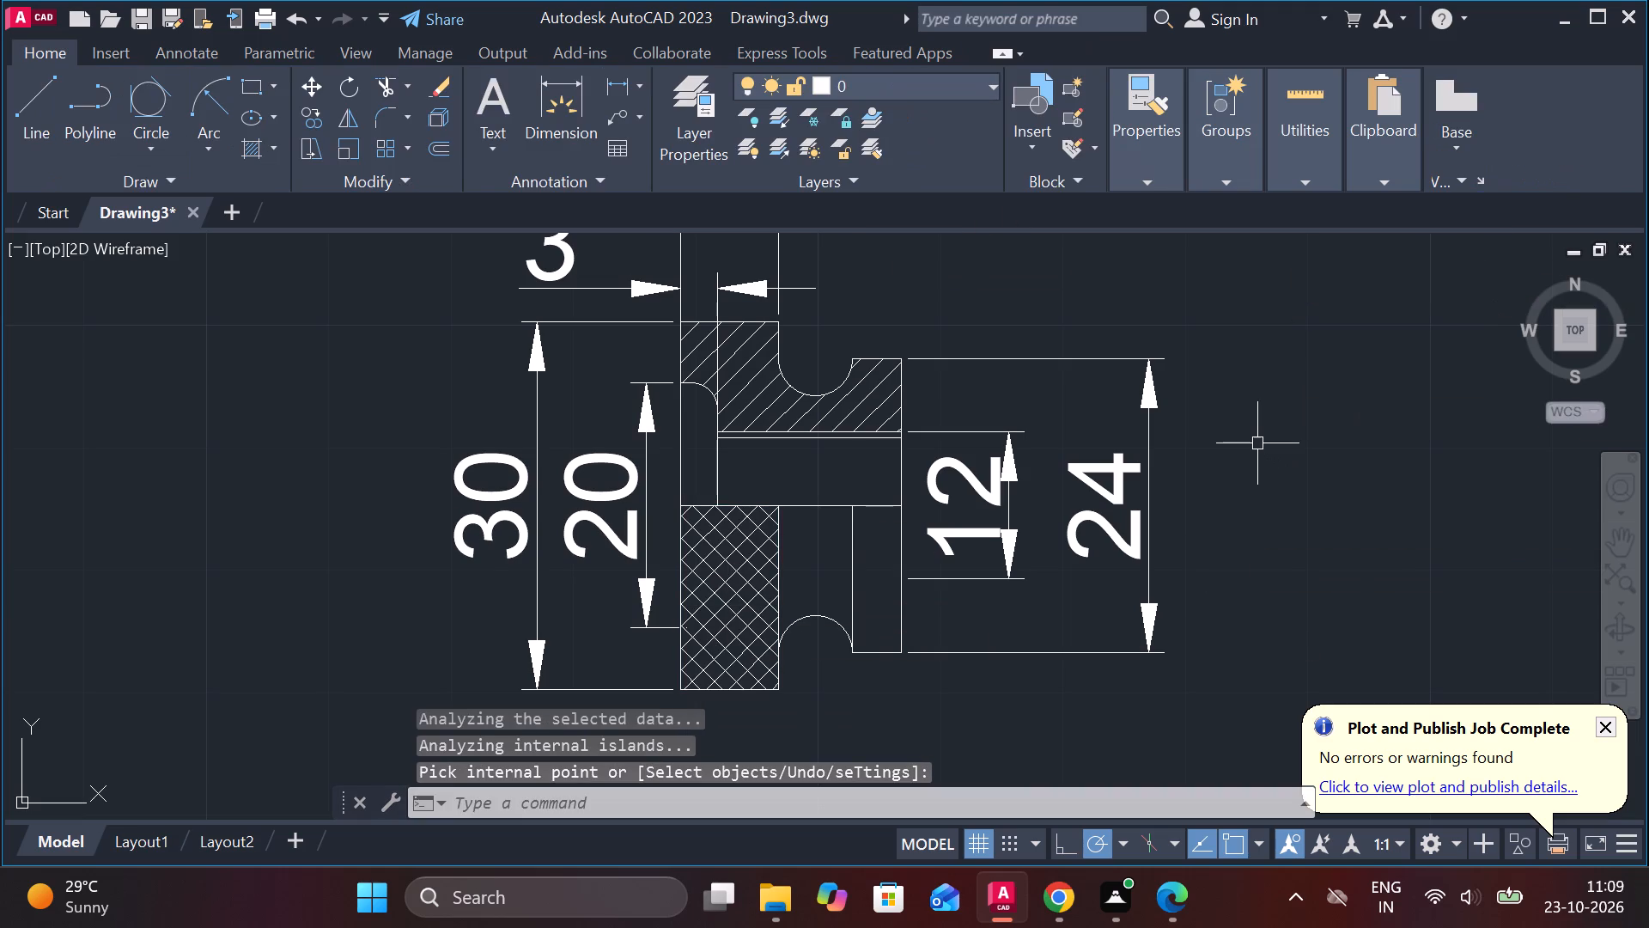
# Add a linear dimension for the semicircular groove's width, placed below the part.
pyautogui.scroll(-2, 1257, 443)
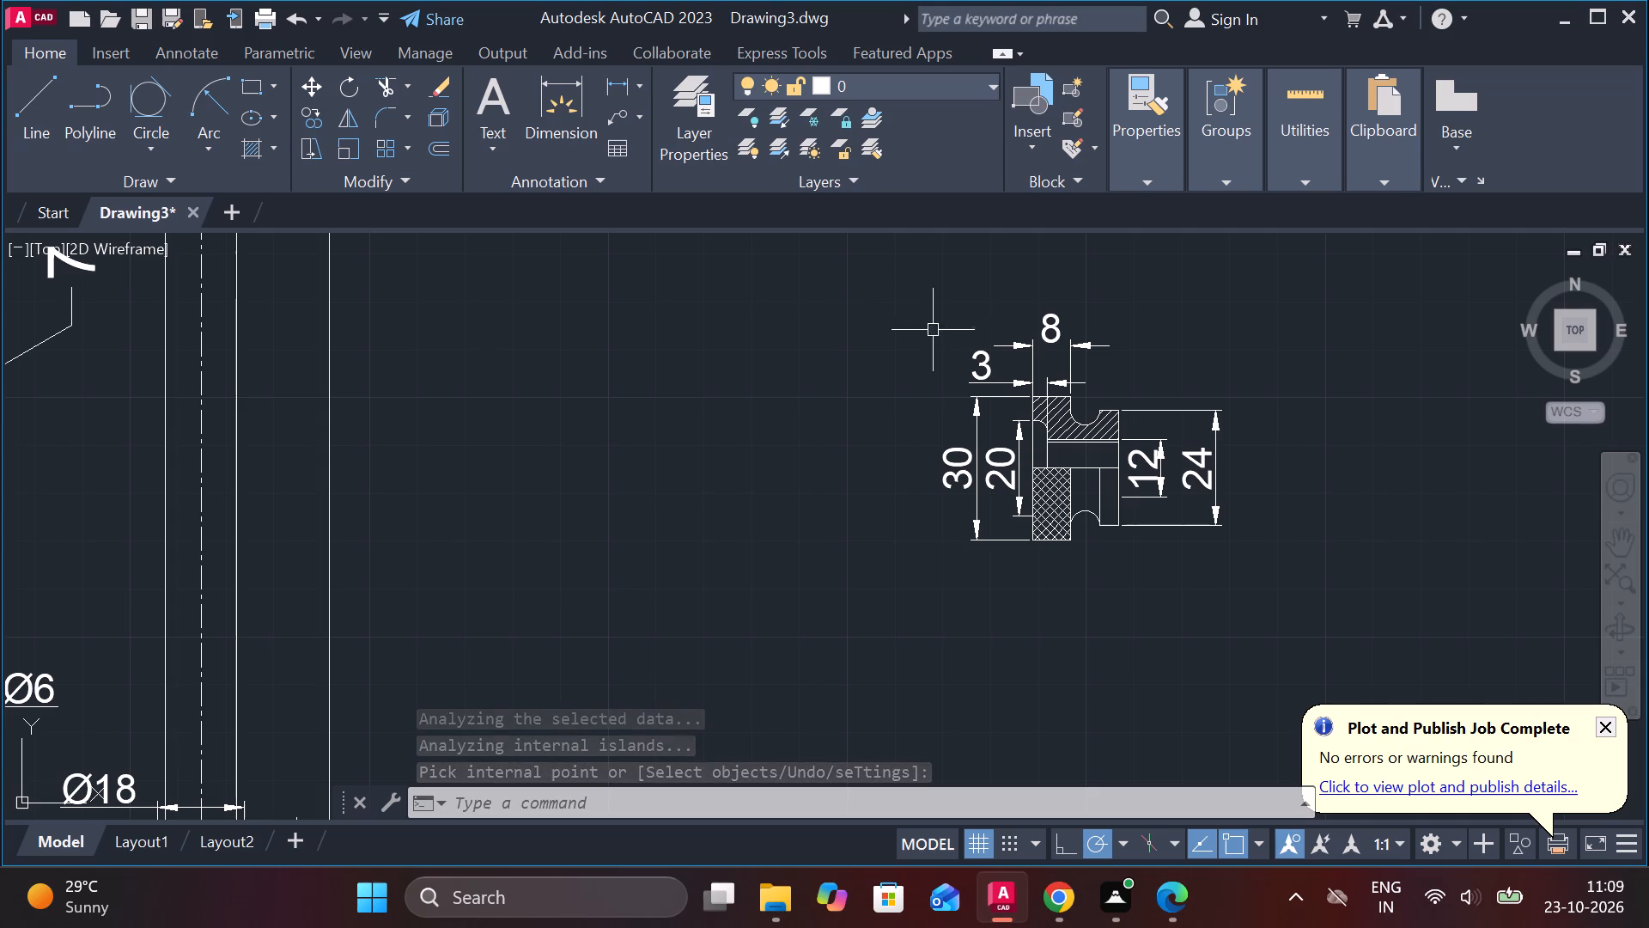
pyautogui.click(627, 93)
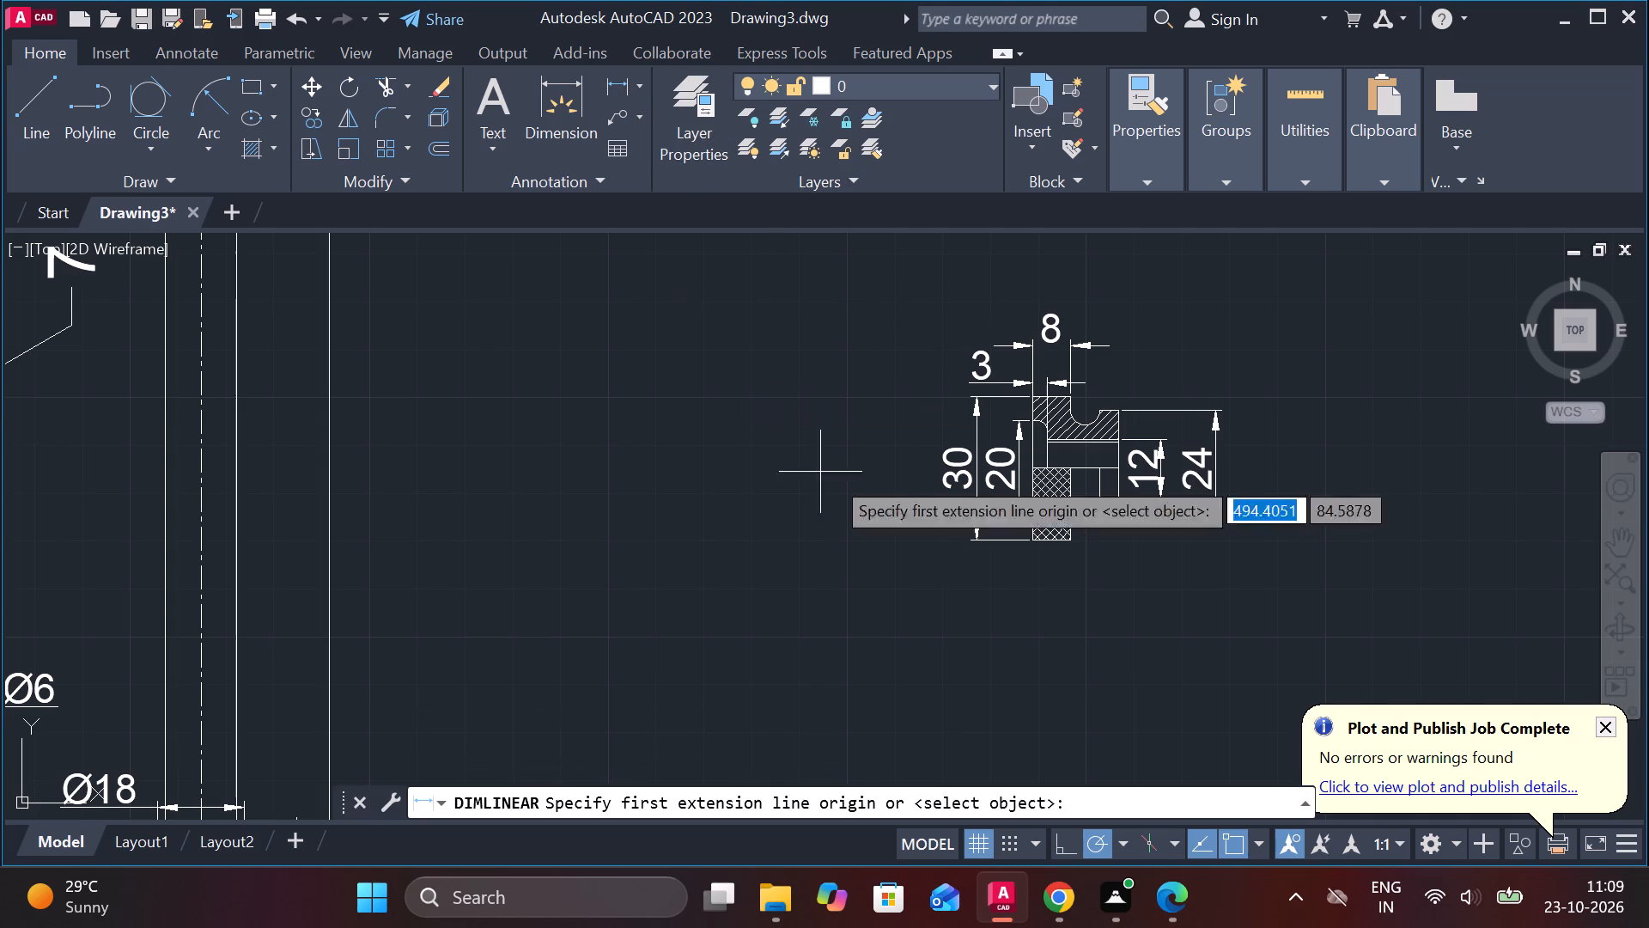
pyautogui.scroll(2, 1086, 589)
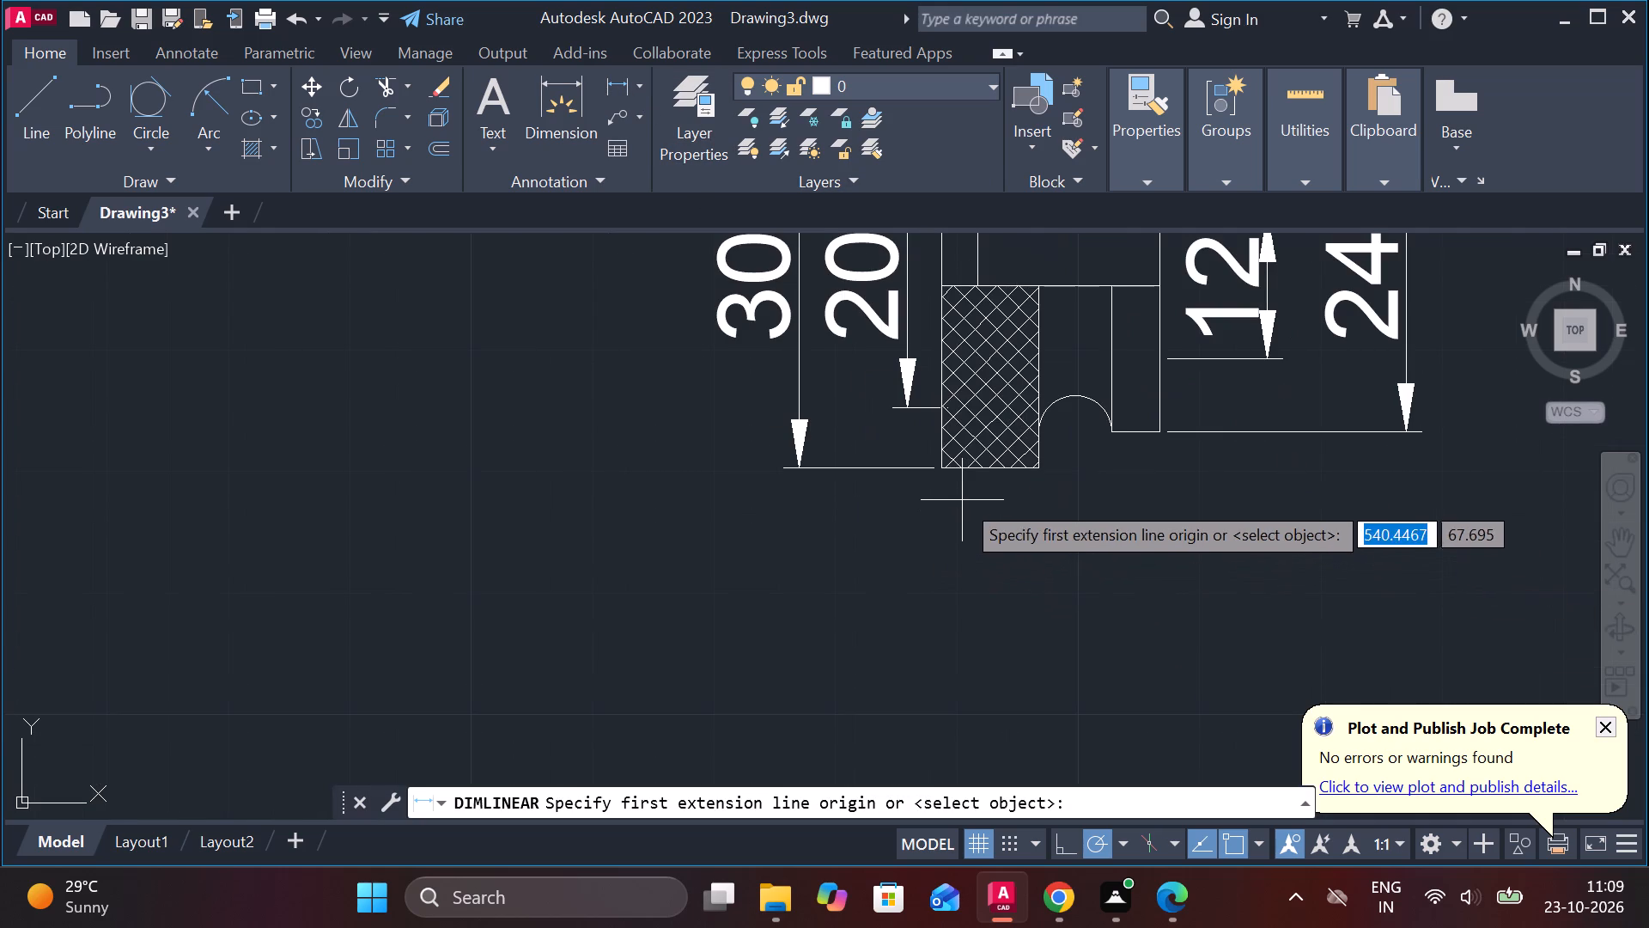
pyautogui.click(1043, 473)
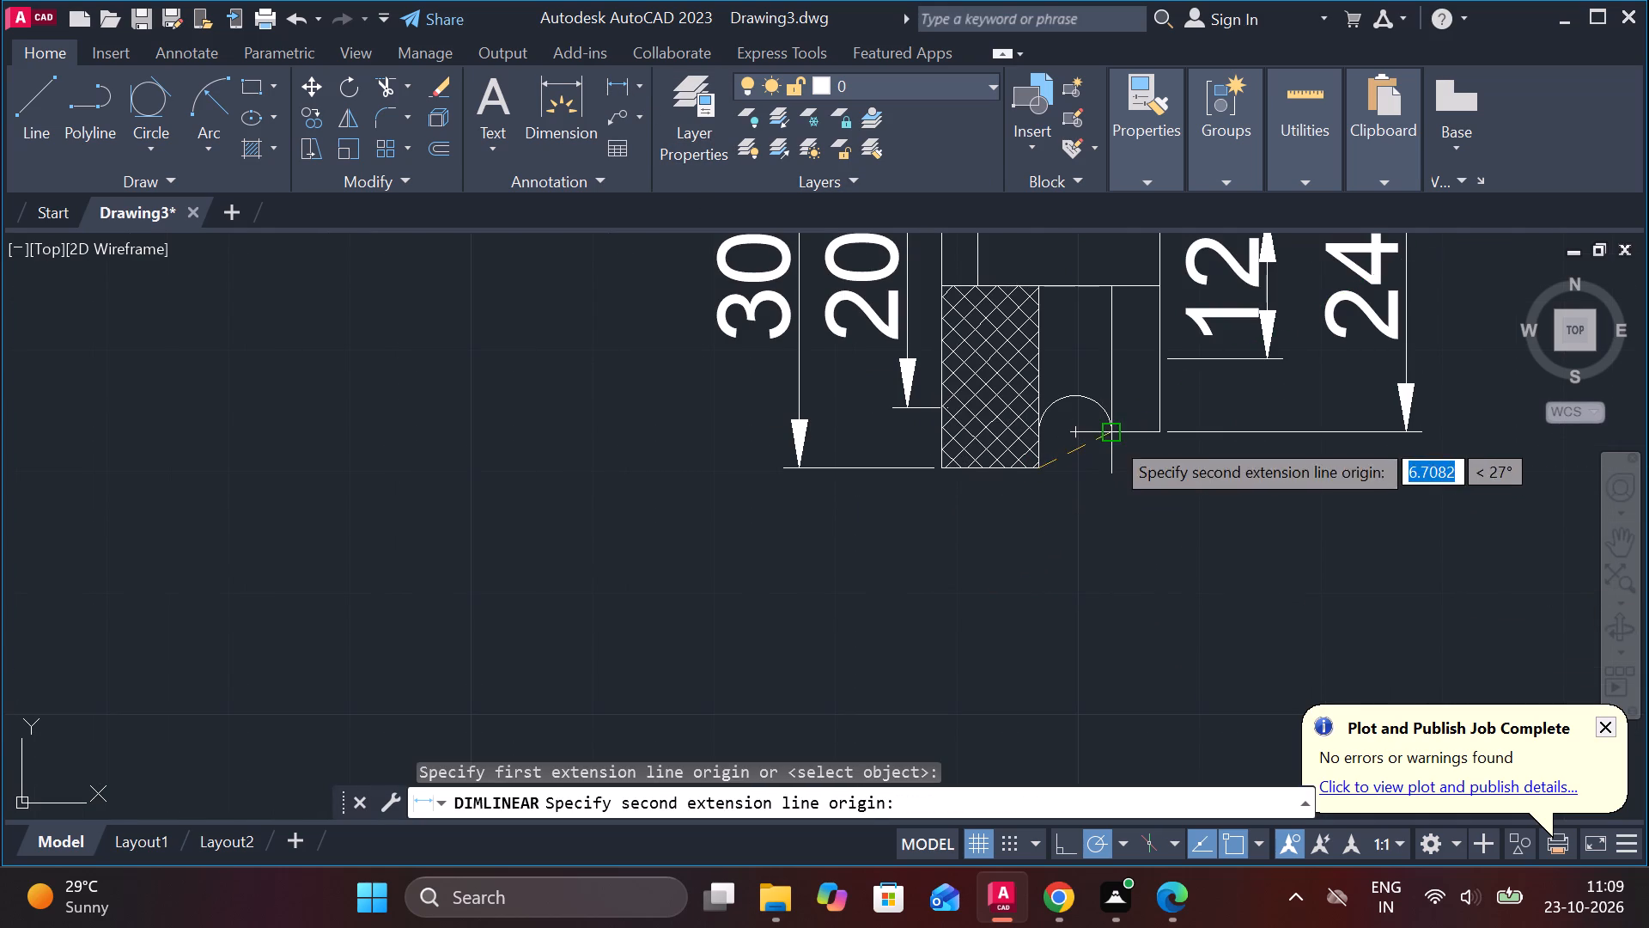
pyautogui.click(1113, 437)
pyautogui.click(1065, 565)
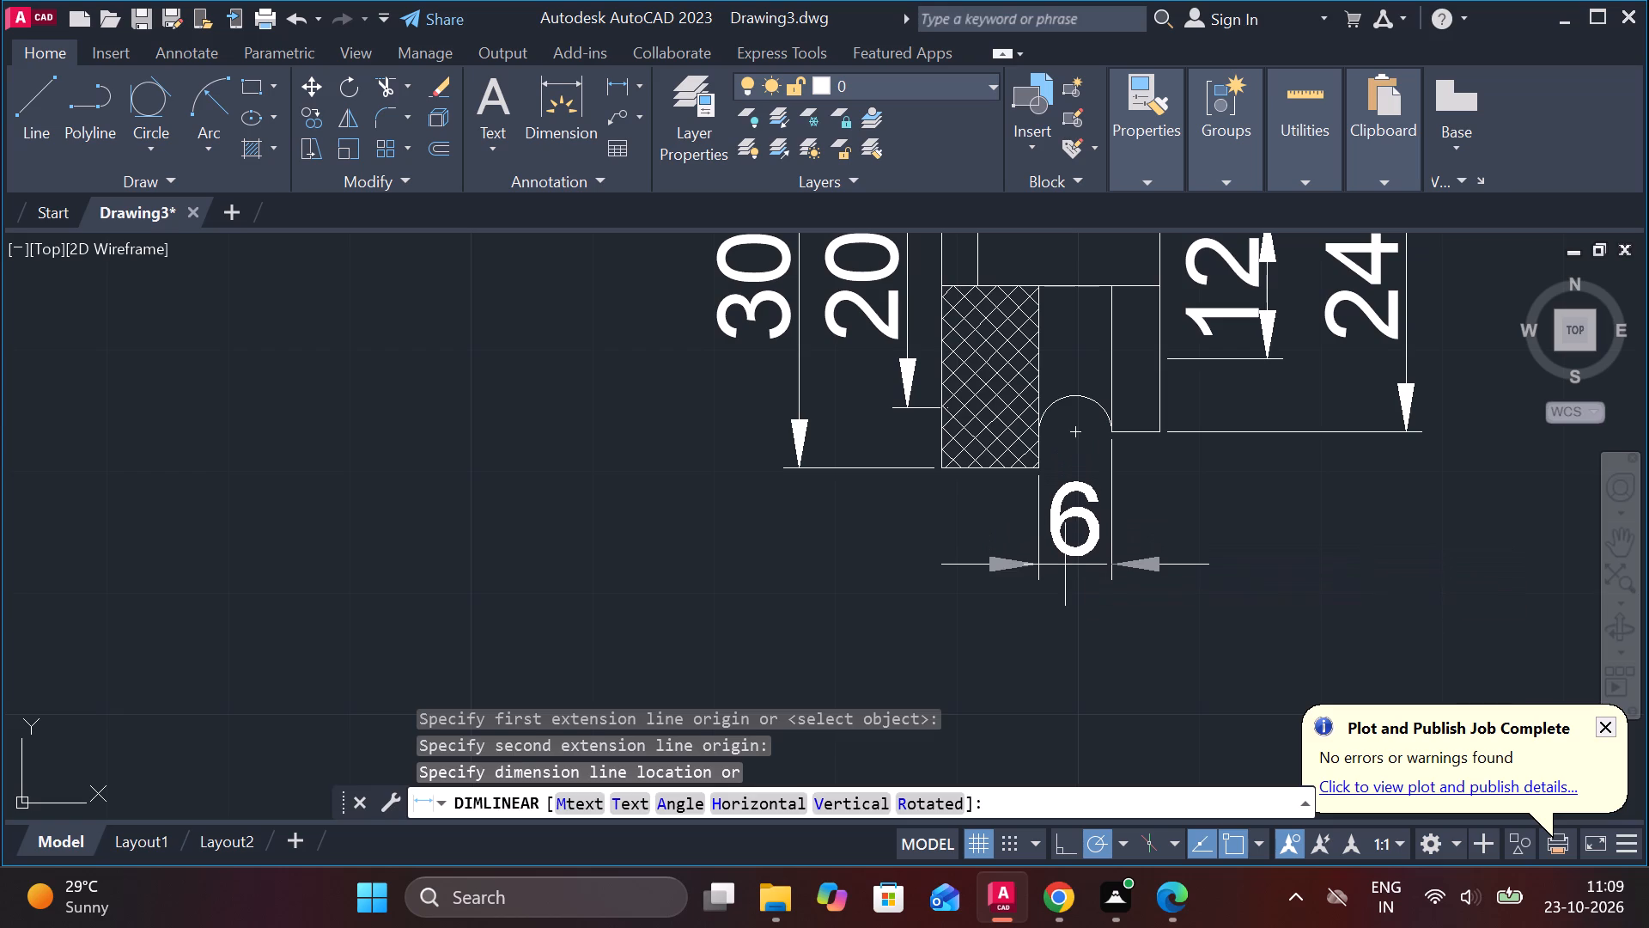
# Add a linear dimension below the part for the width of the end section beyond the groove.
pyautogui.press('space')
pyautogui.click(1116, 437)
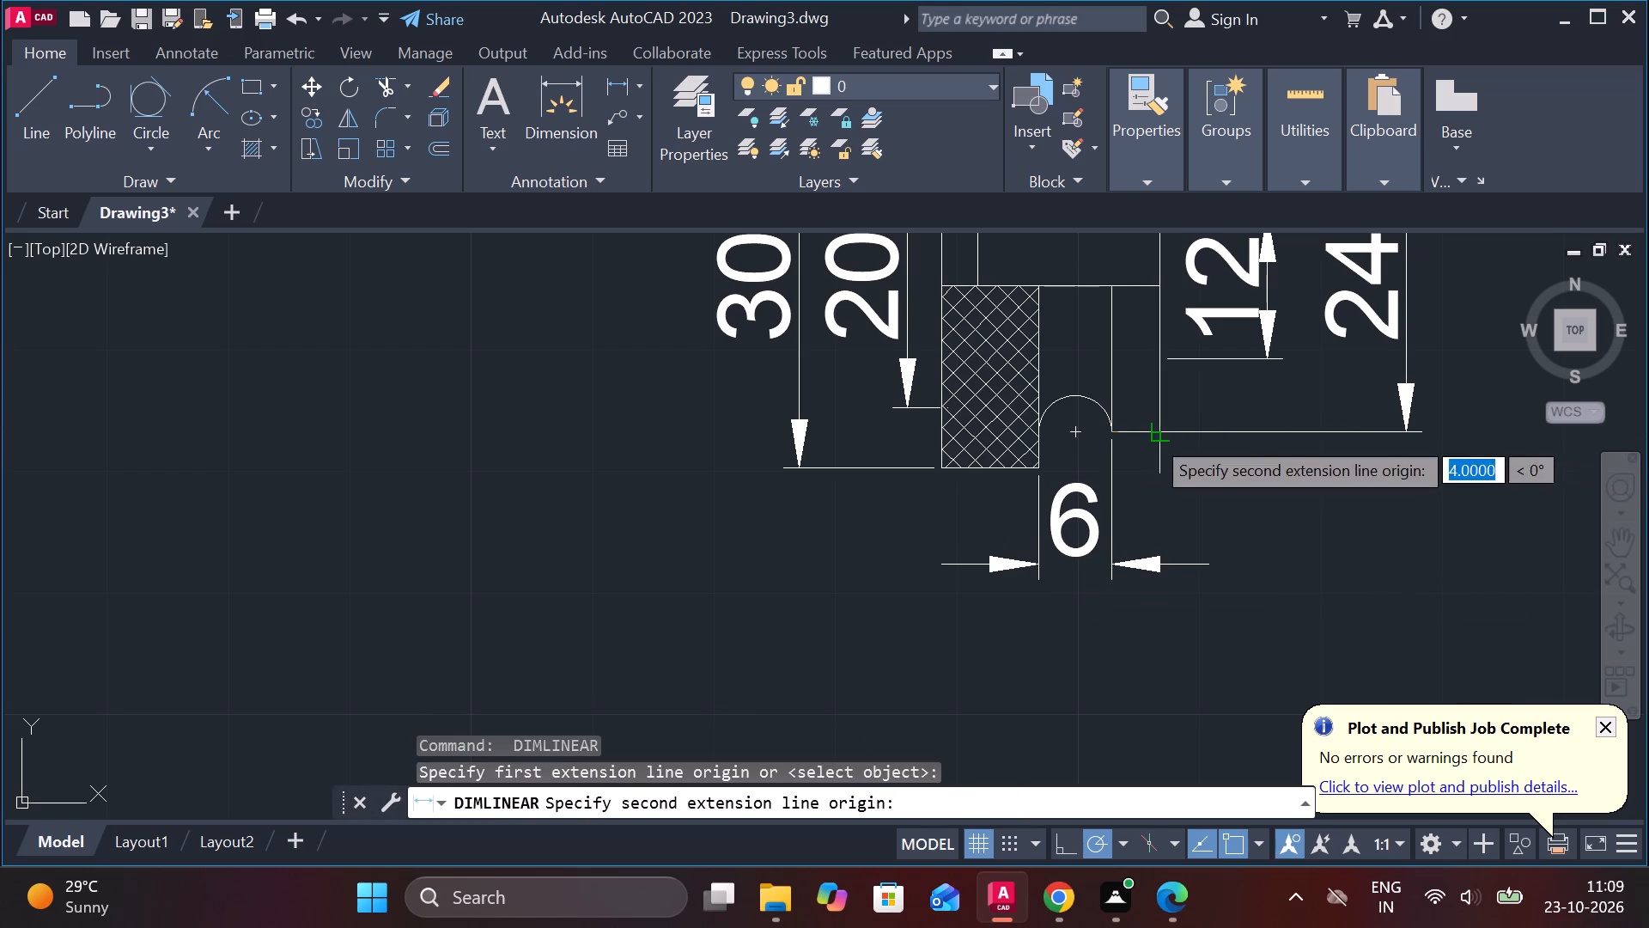
pyautogui.click(1152, 436)
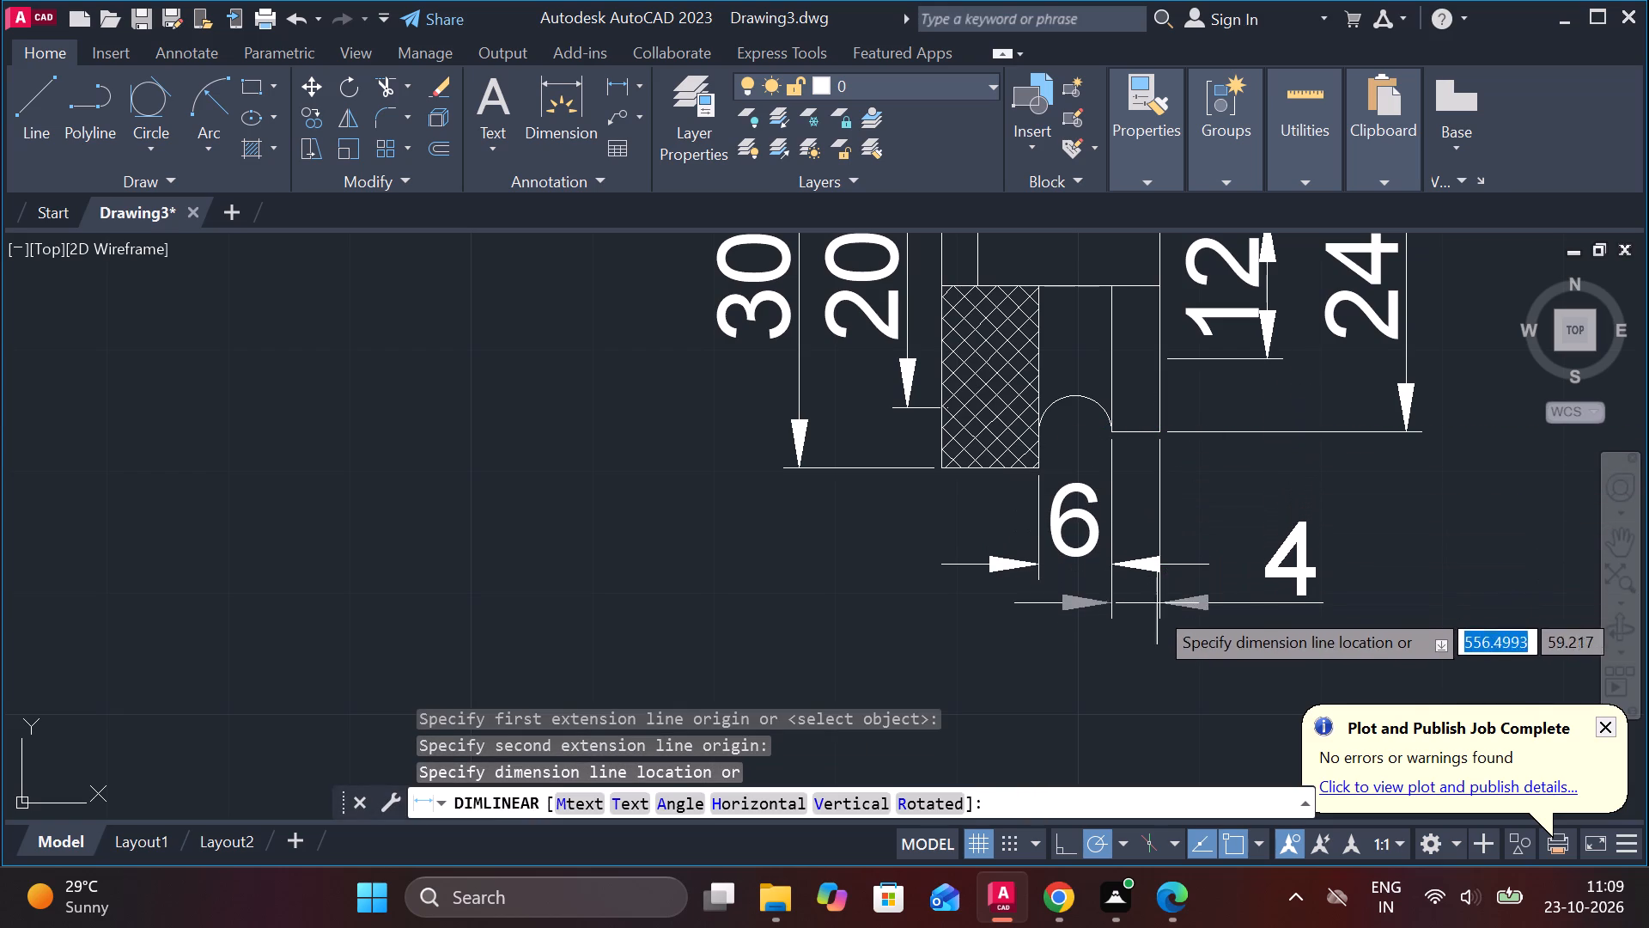
pyautogui.click(1226, 524)
# Move the groove width dimension further down, clear of the end section's width dimension.
pyautogui.click(1106, 556)
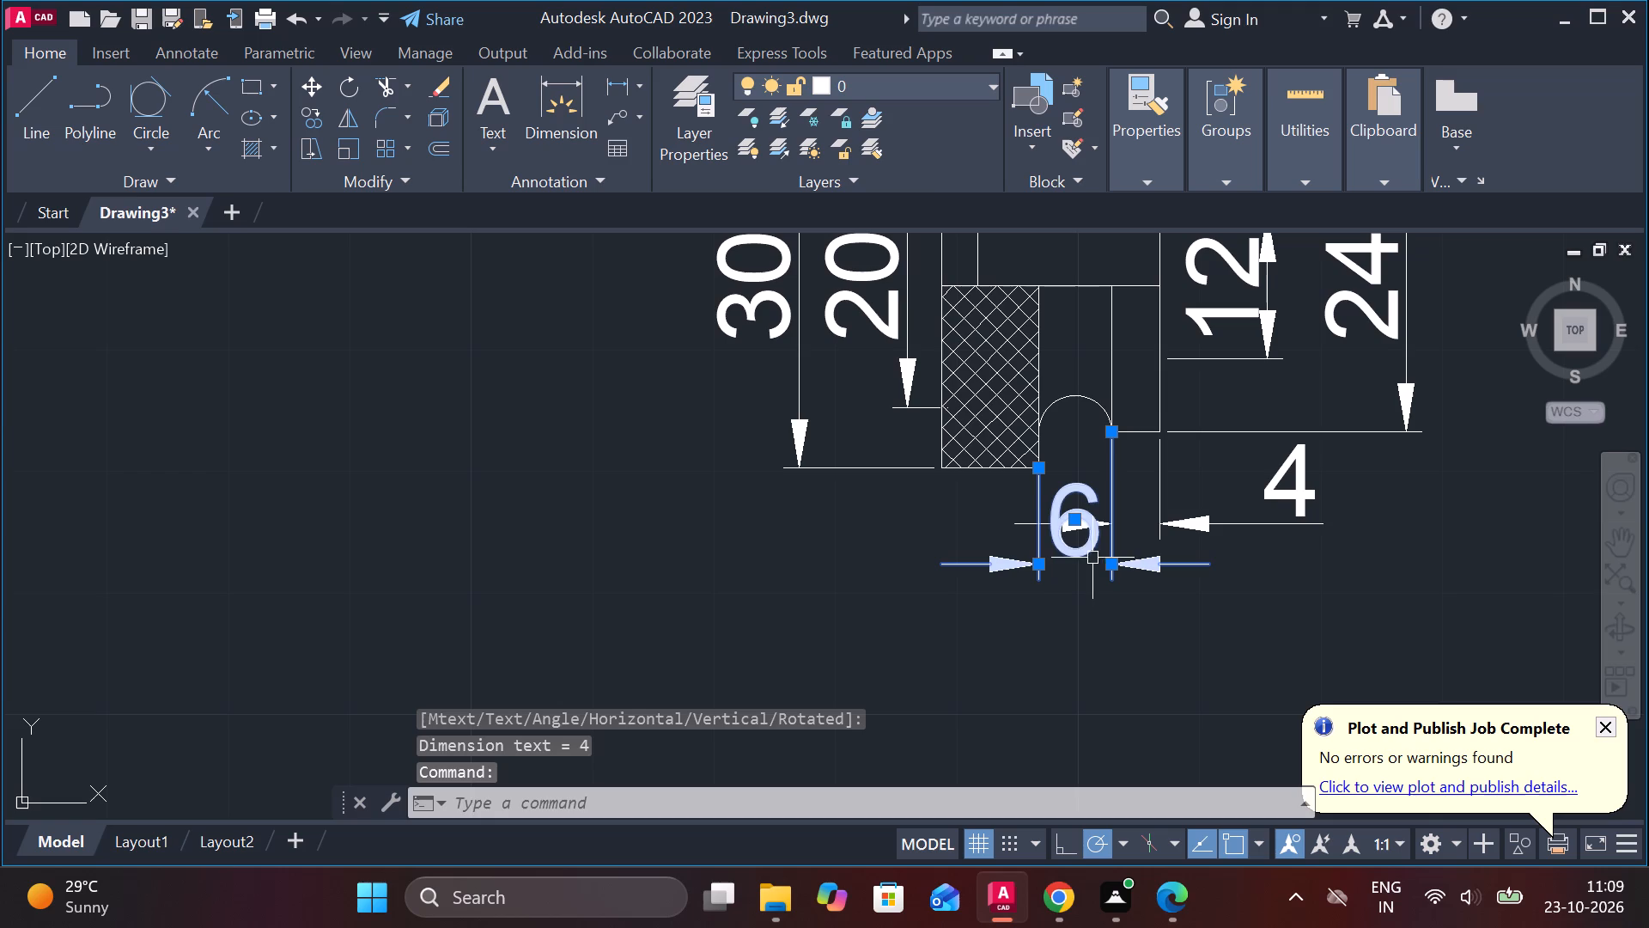
pyautogui.click(1078, 519)
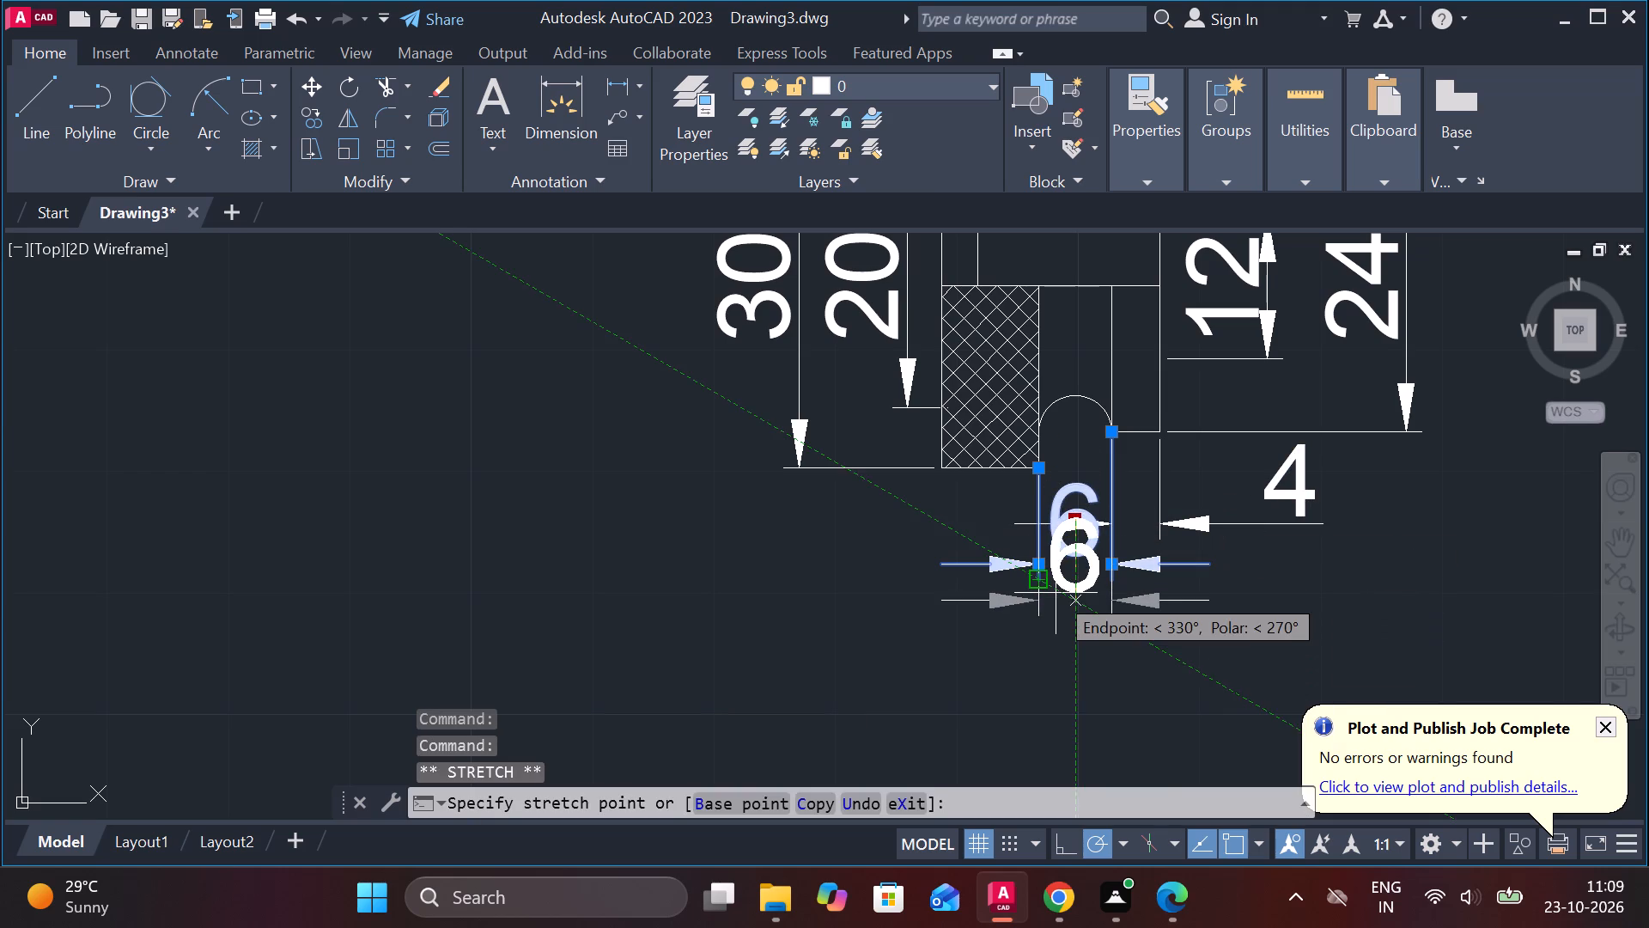
pyautogui.click(1058, 607)
pyautogui.press('Escape')
# Add the prefix M to the bore's dimension text so it reads M12.
pyautogui.scroll(-1, 1250, 583)
pyautogui.moveTo(1250, 583); pyautogui.dragTo(1077, 632, button='middle')
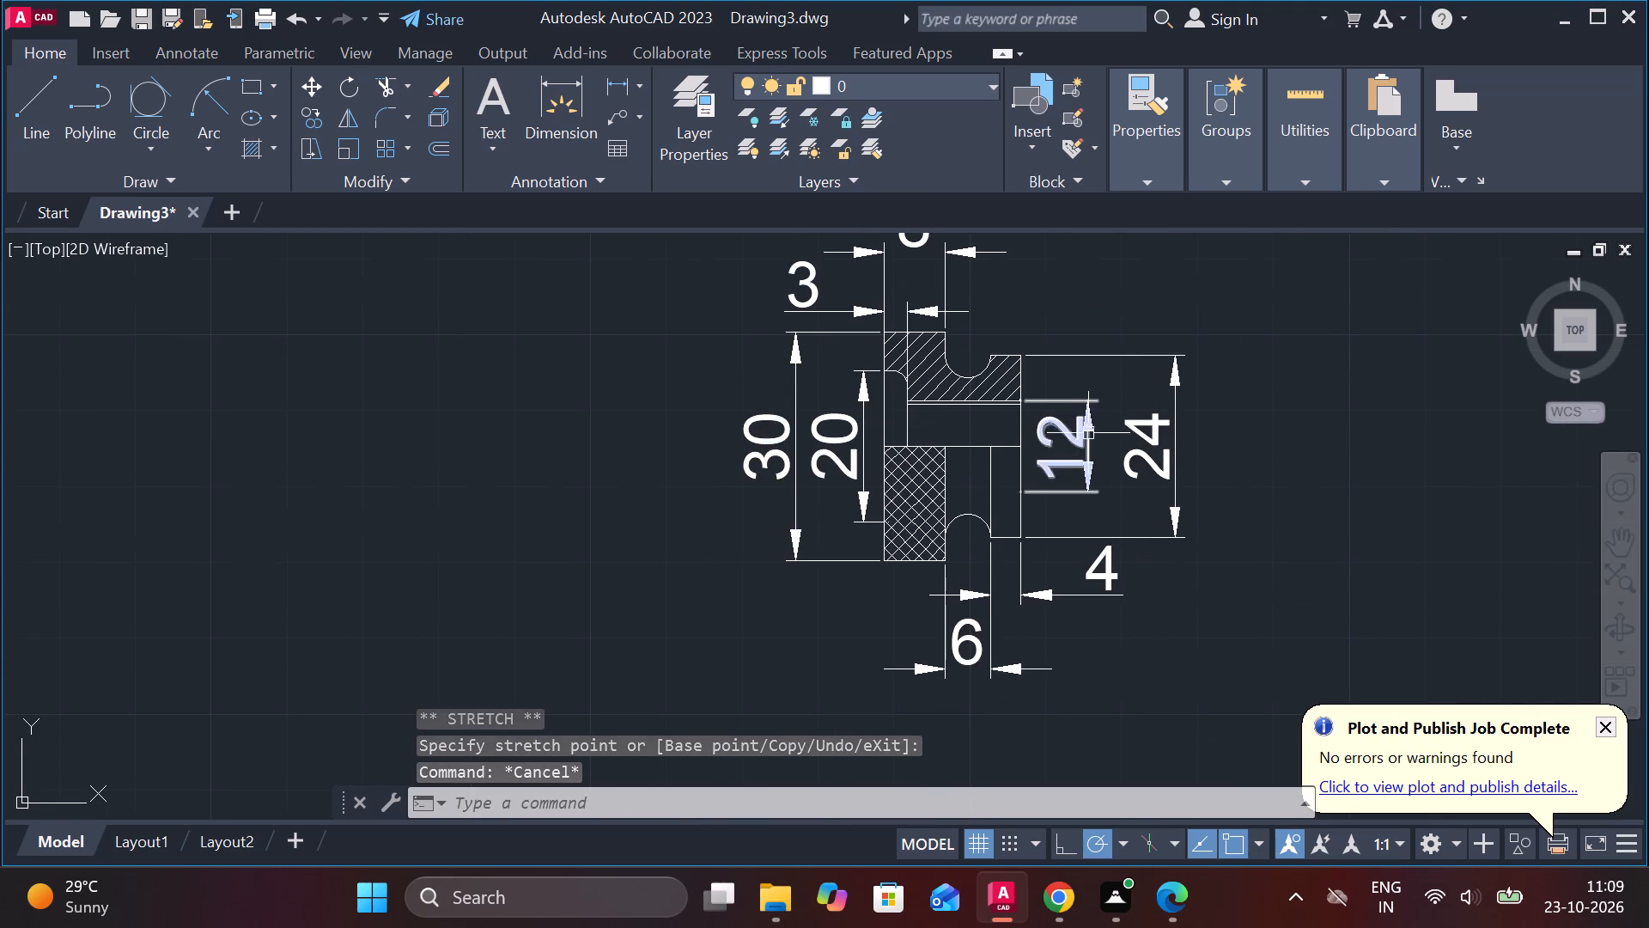
pyautogui.scroll(2, 1089, 438)
pyautogui.doubleClick(1074, 452)
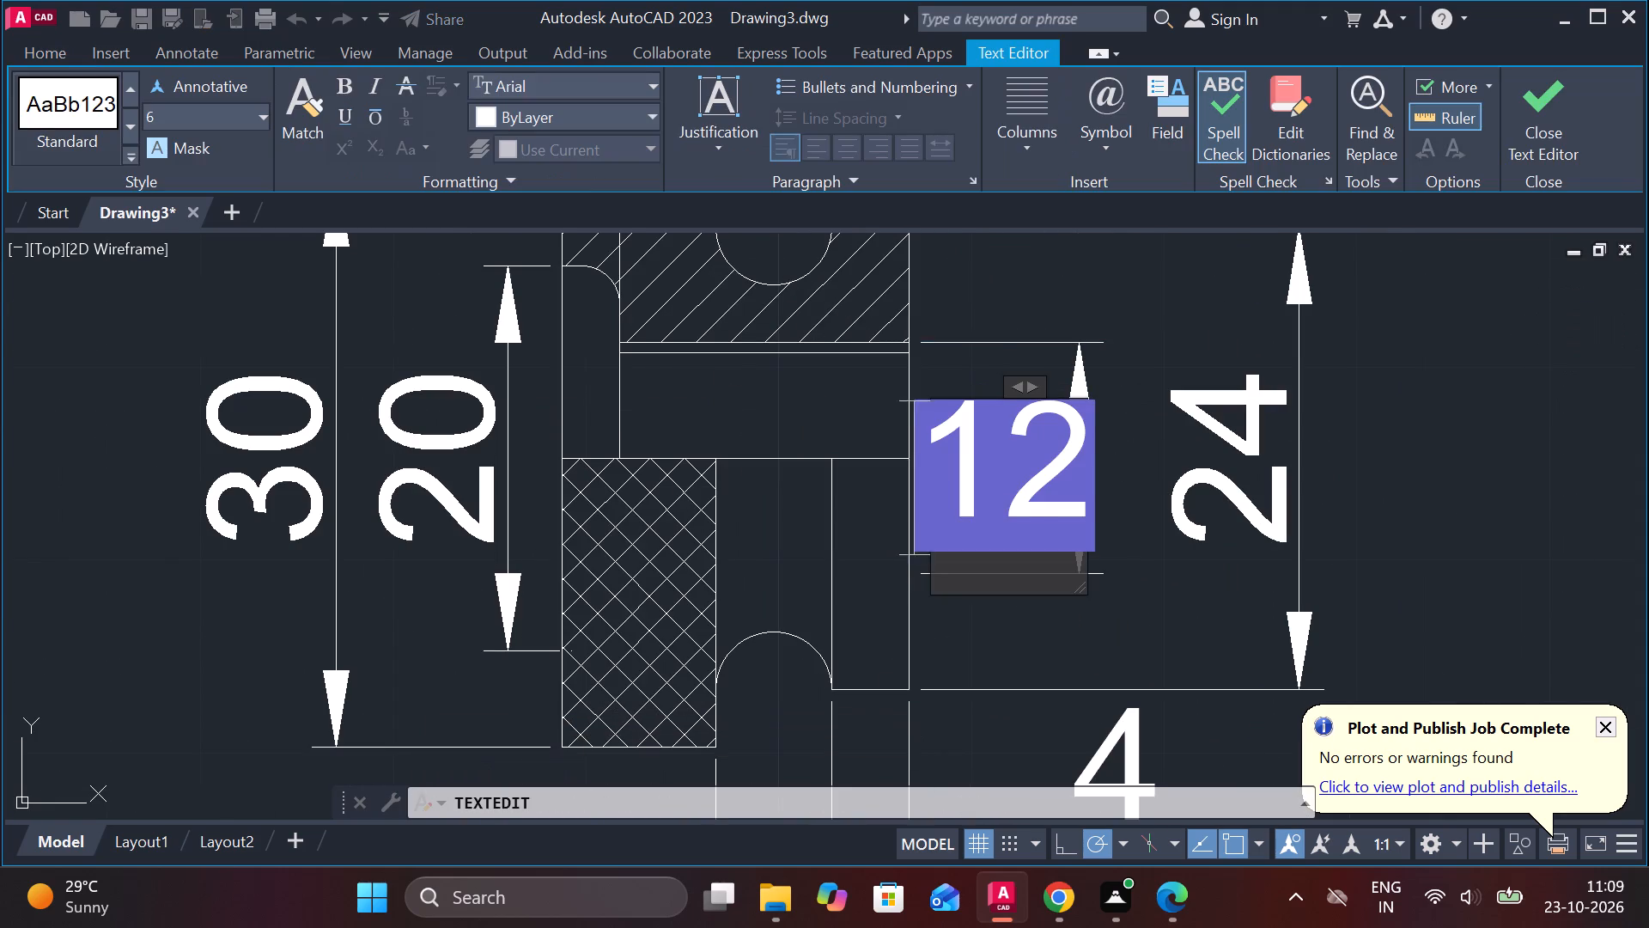
pyautogui.press('m')
pyautogui.click(1518, 122)
pyautogui.scroll(-2, 1244, 385)
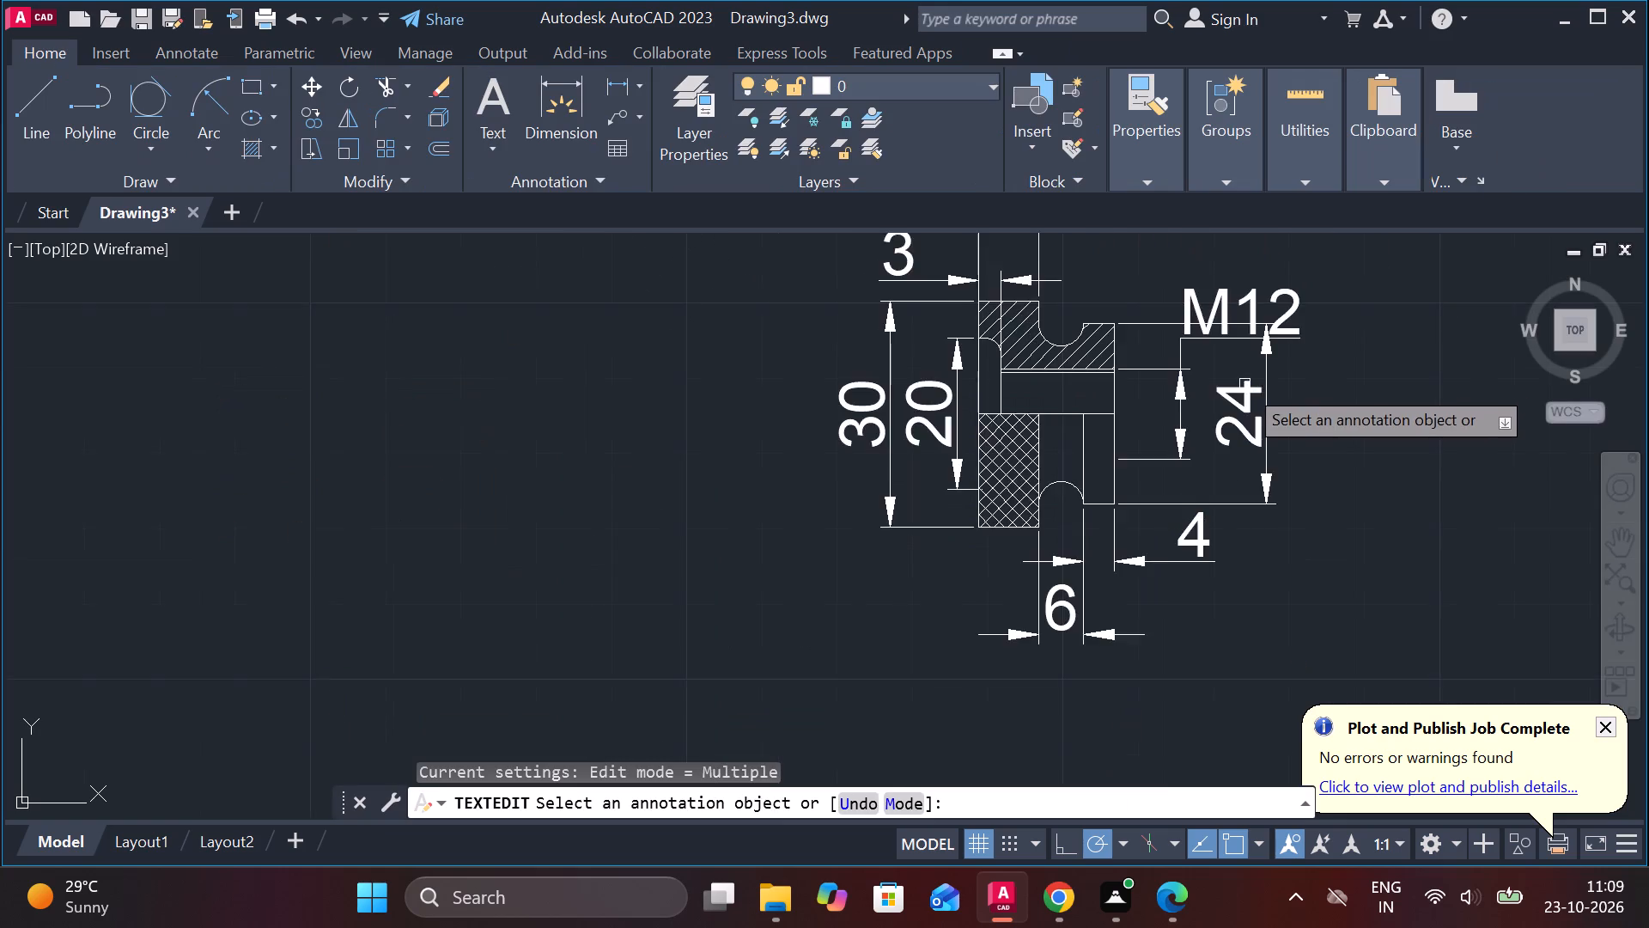
pyautogui.moveTo(1244, 388); pyautogui.dragTo(1134, 539, button='middle')
pyautogui.scroll(2, 1137, 479)
pyautogui.press('Escape')
# Move the M12 dimension text up so it sits above the 24 dimension's upper extension line.
pyautogui.click(1141, 421)
pyautogui.press('Escape')
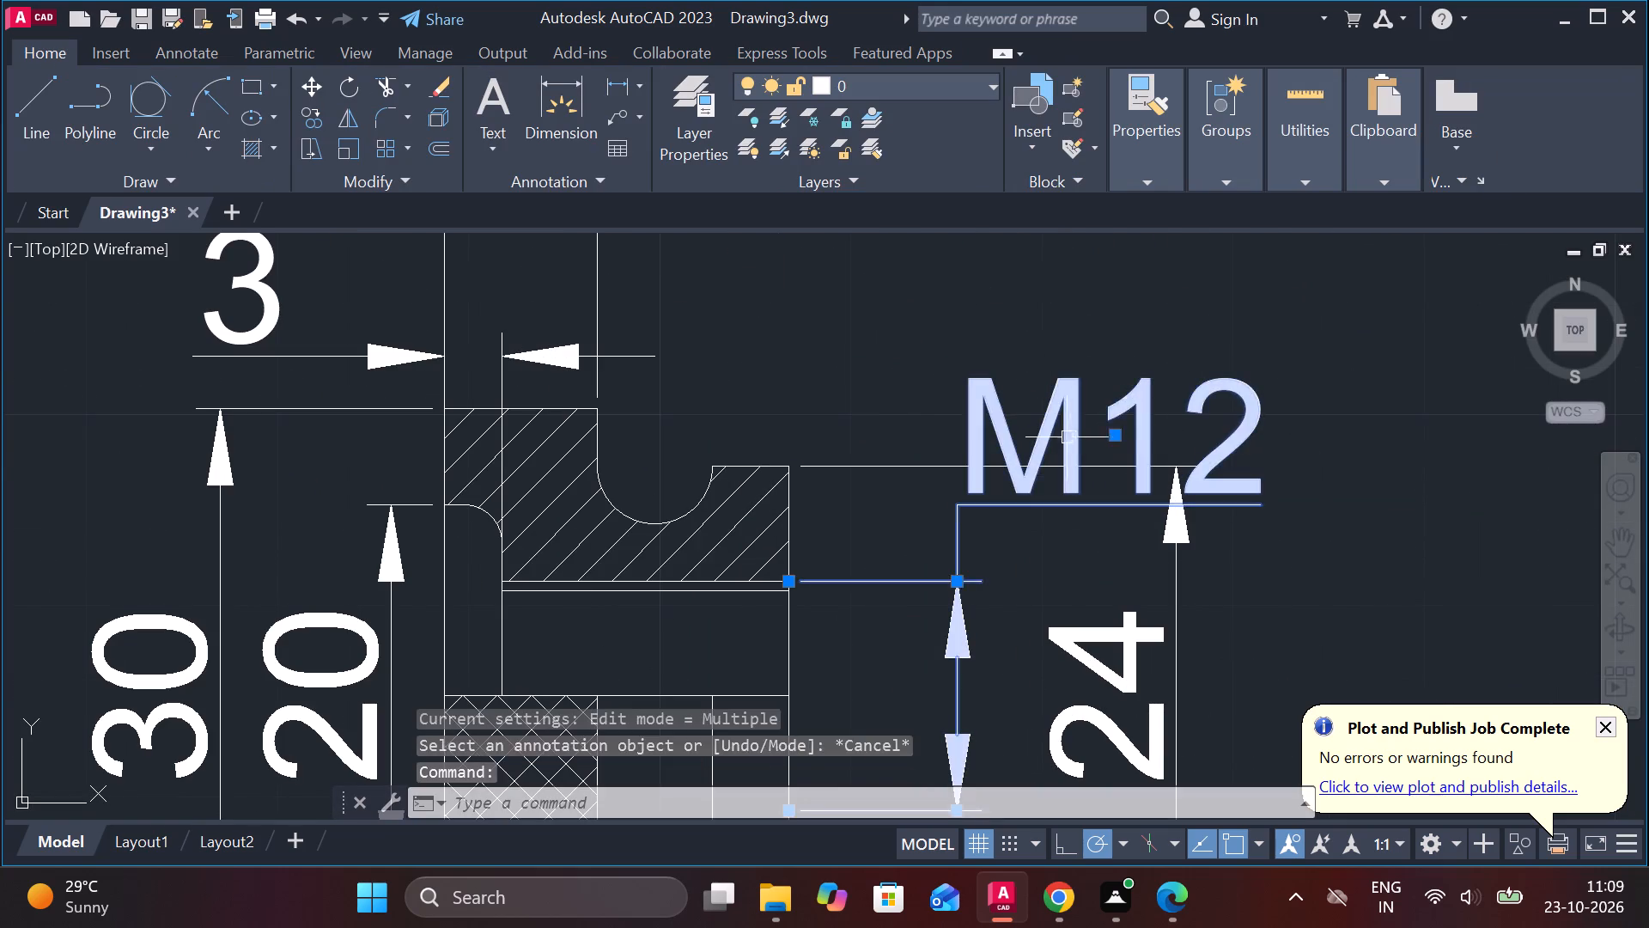
pyautogui.click(1067, 417)
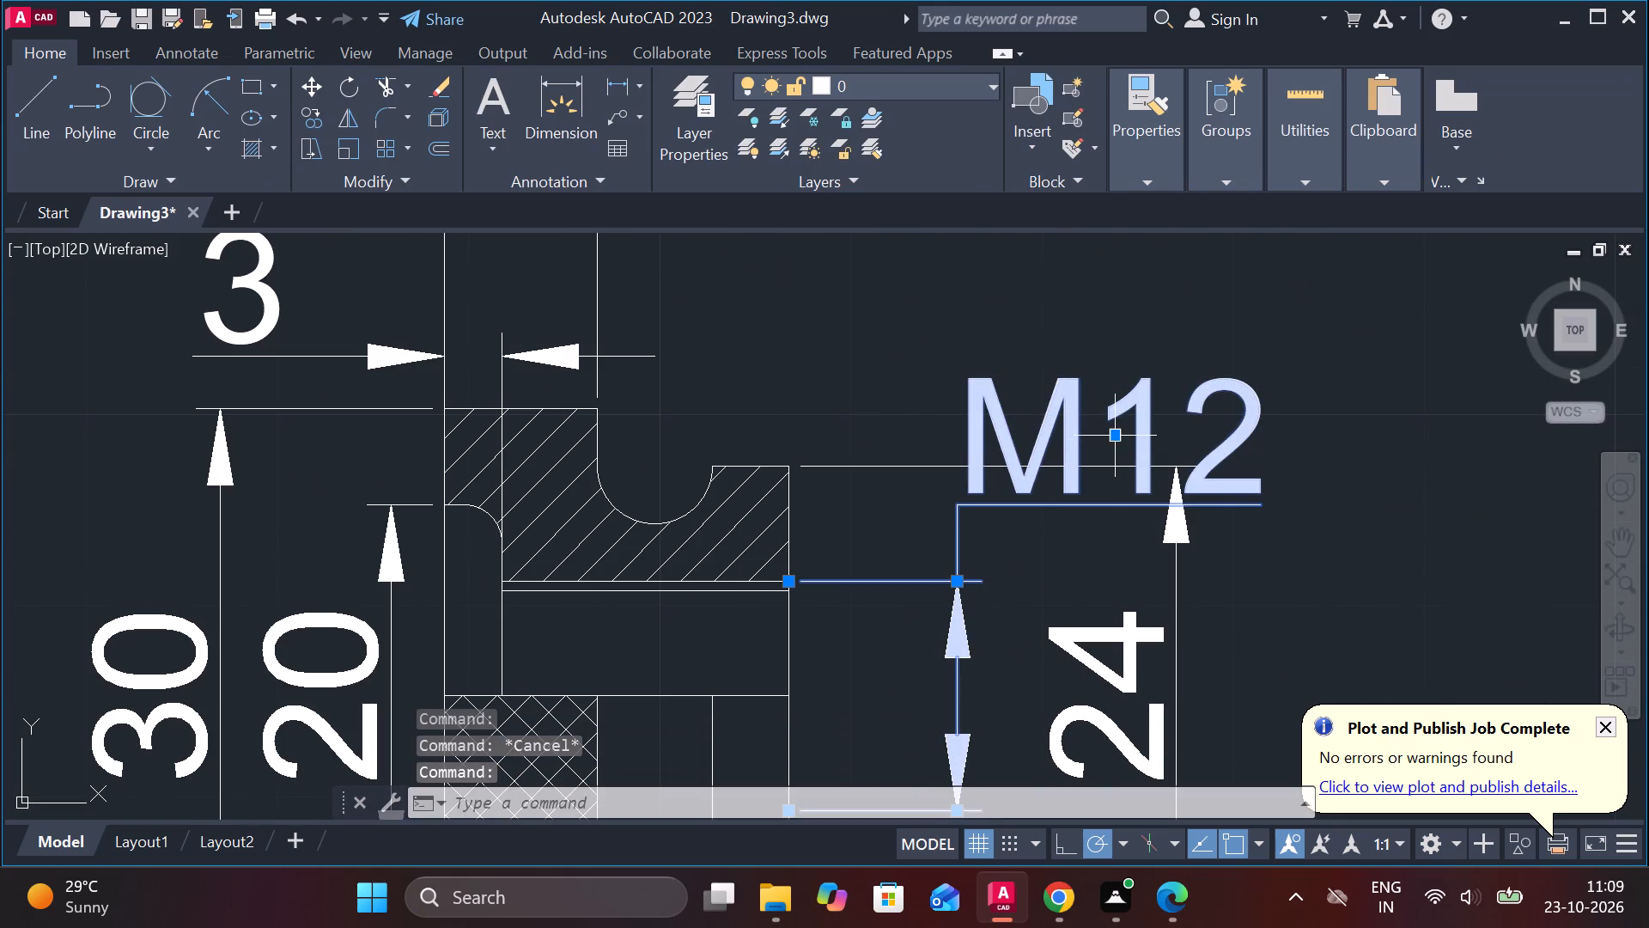
pyautogui.click(1119, 440)
pyautogui.click(1025, 347)
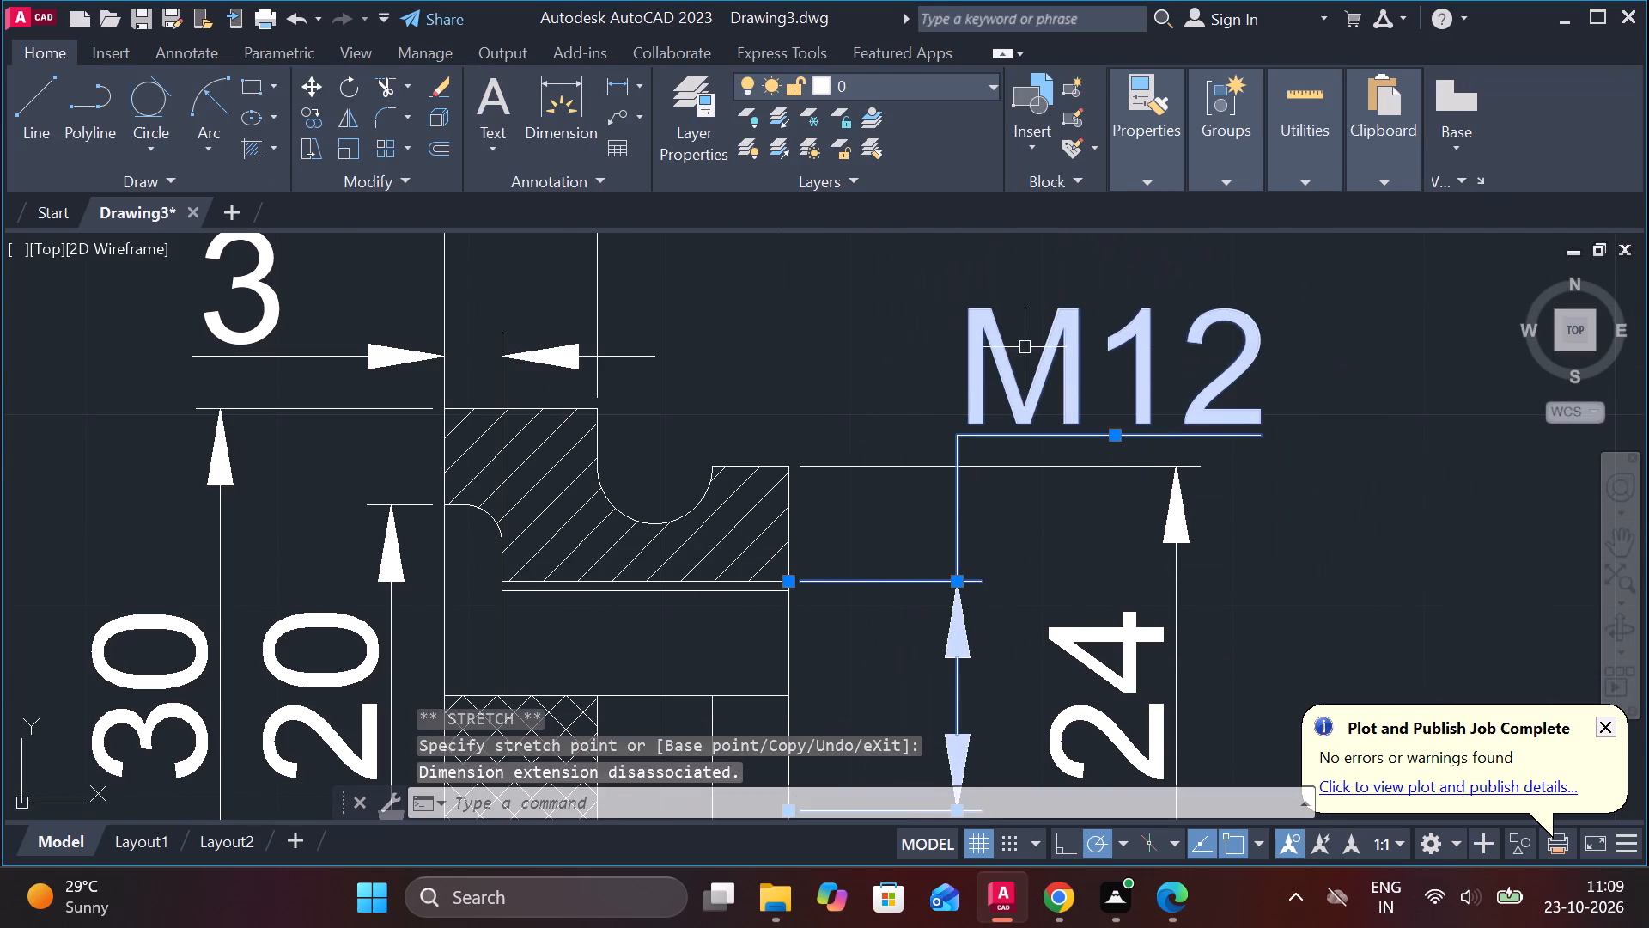
pyautogui.press('Escape')
# Add a multileader from the top edge of the right end section with part number 5 at text height 10.
pyautogui.scroll(-1, 1327, 493)
pyautogui.moveTo(1324, 510); pyautogui.dragTo(1185, 422, button='middle')
pyautogui.scroll(-1, 1191, 441)
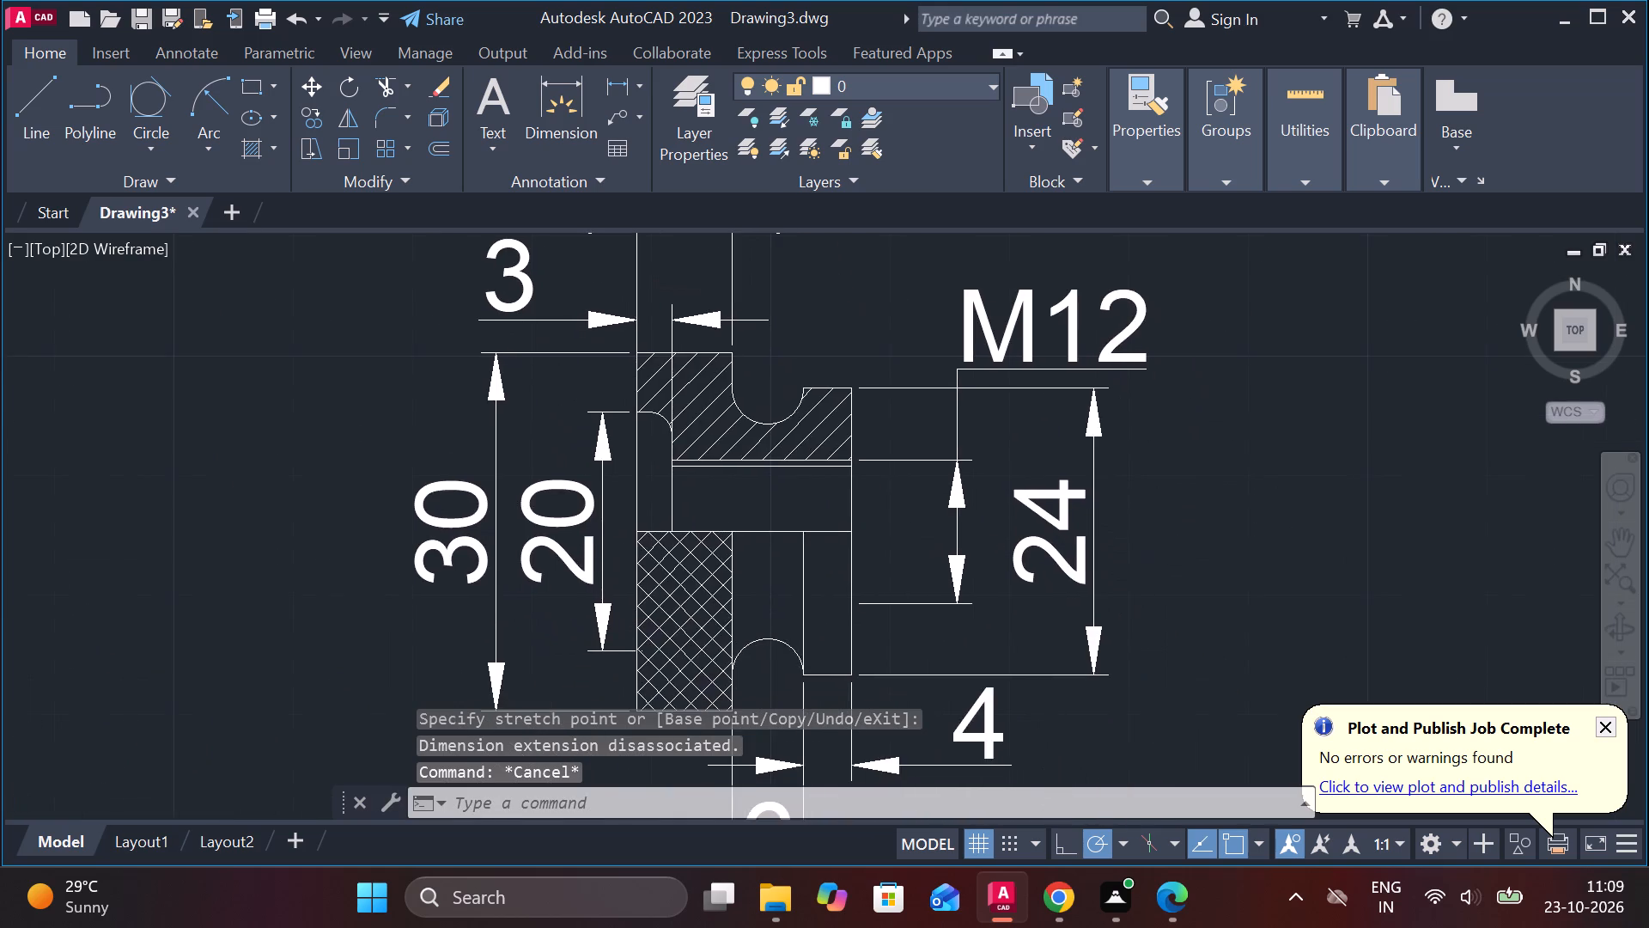
pyautogui.scroll(-1, 1191, 441)
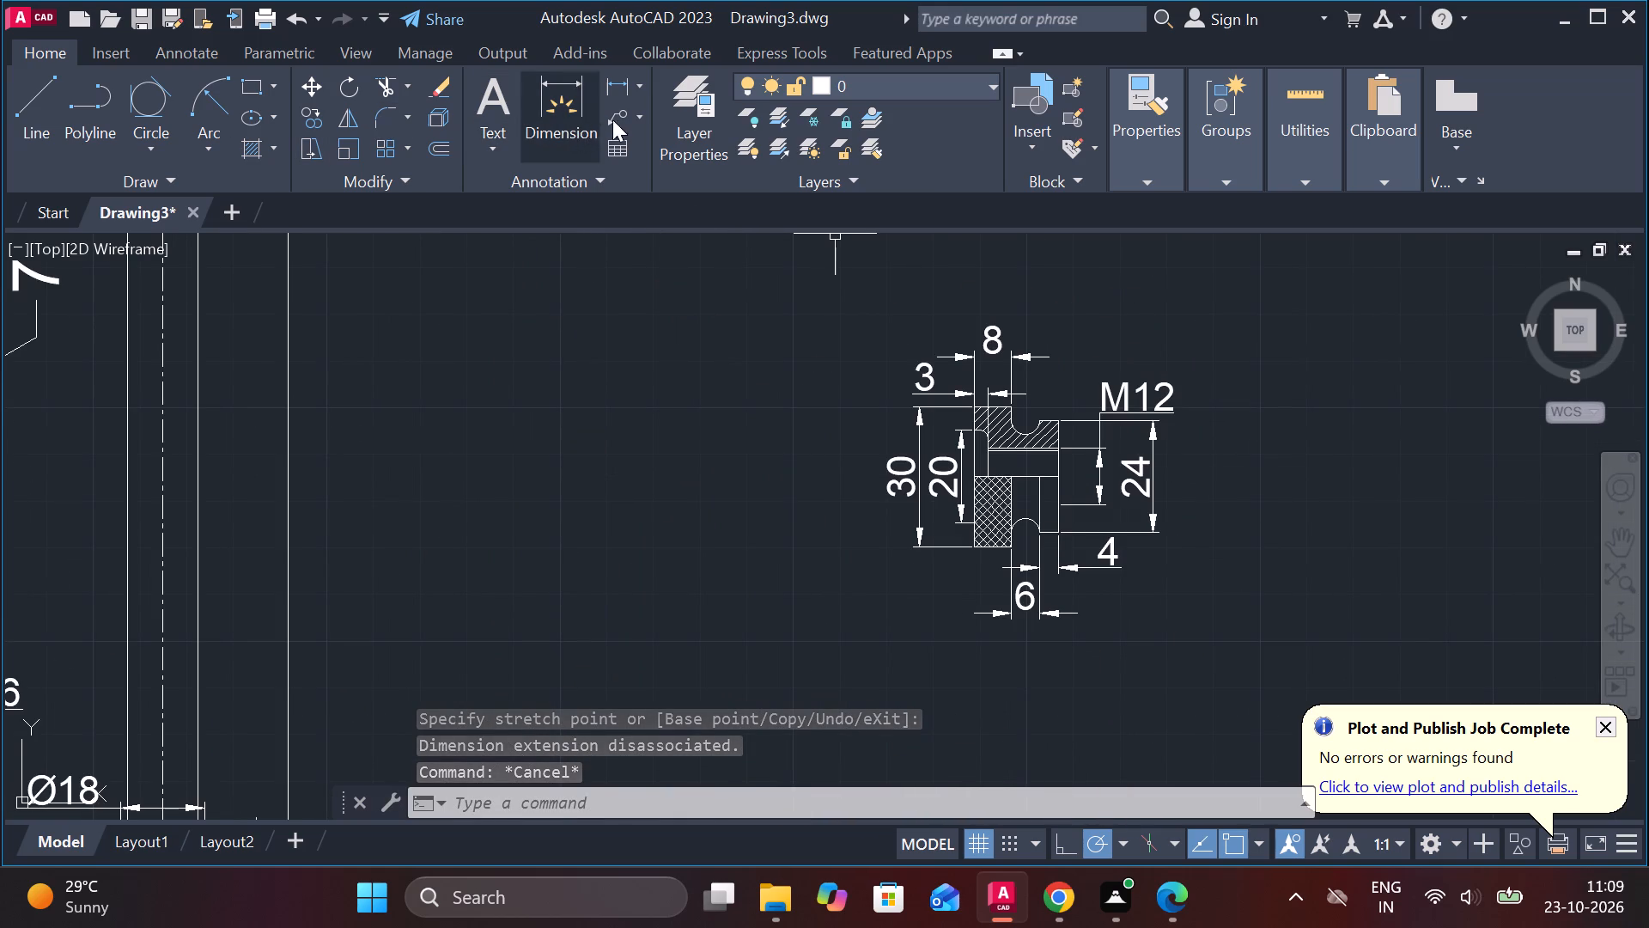
pyautogui.click(624, 115)
pyautogui.scroll(2, 1037, 273)
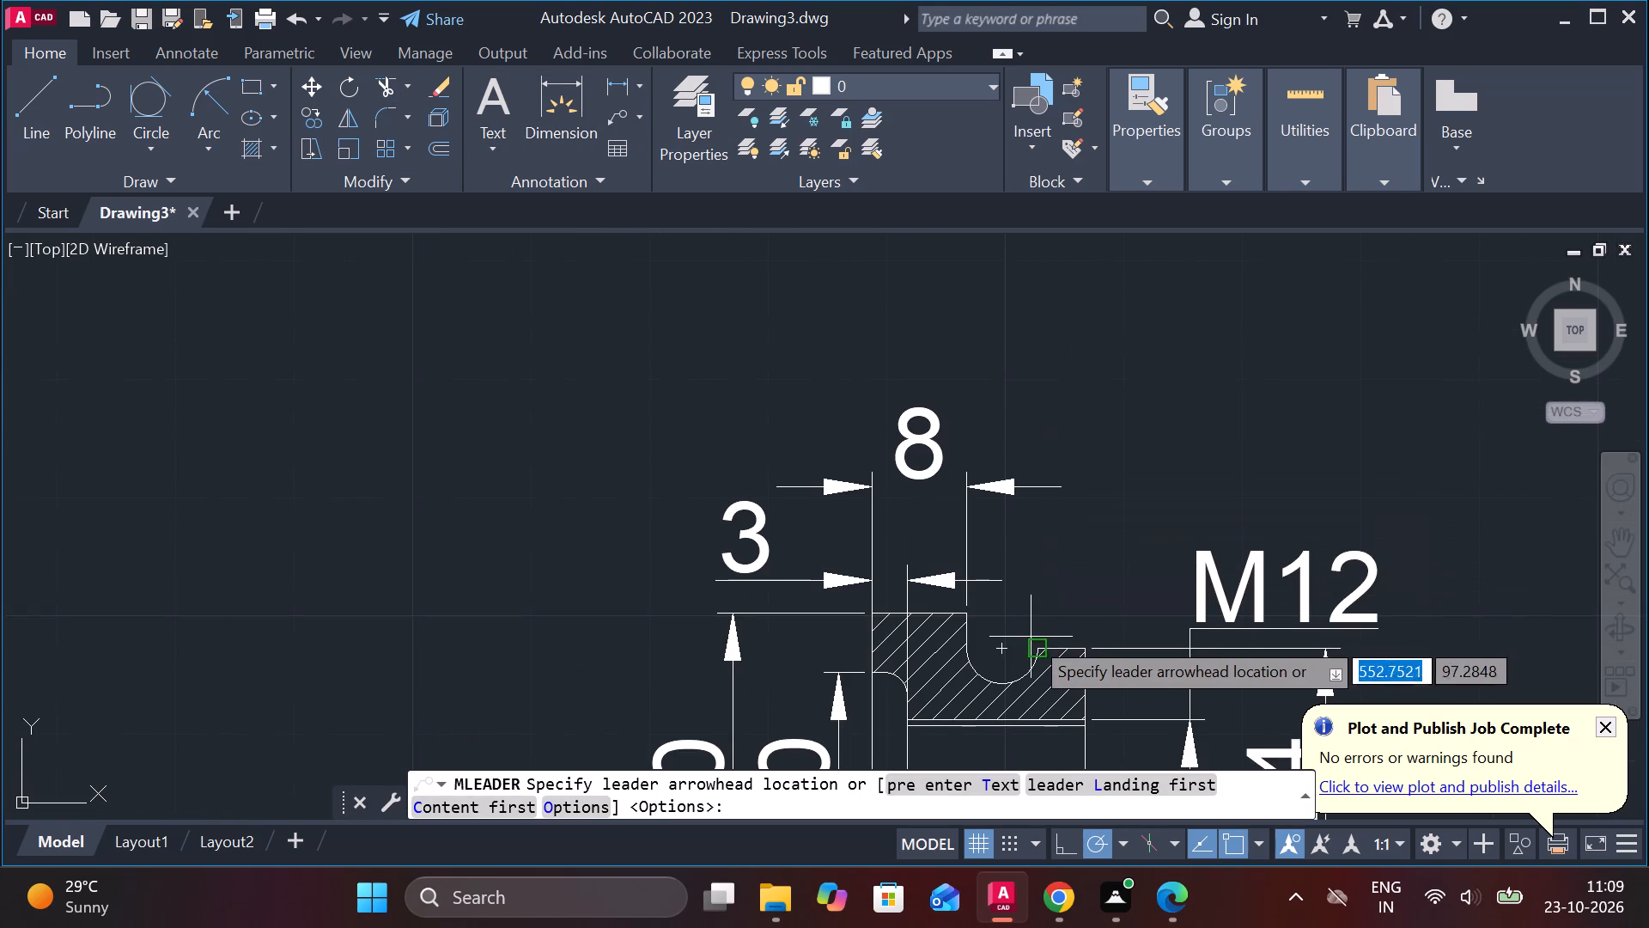
pyautogui.click(1062, 644)
pyautogui.click(1167, 407)
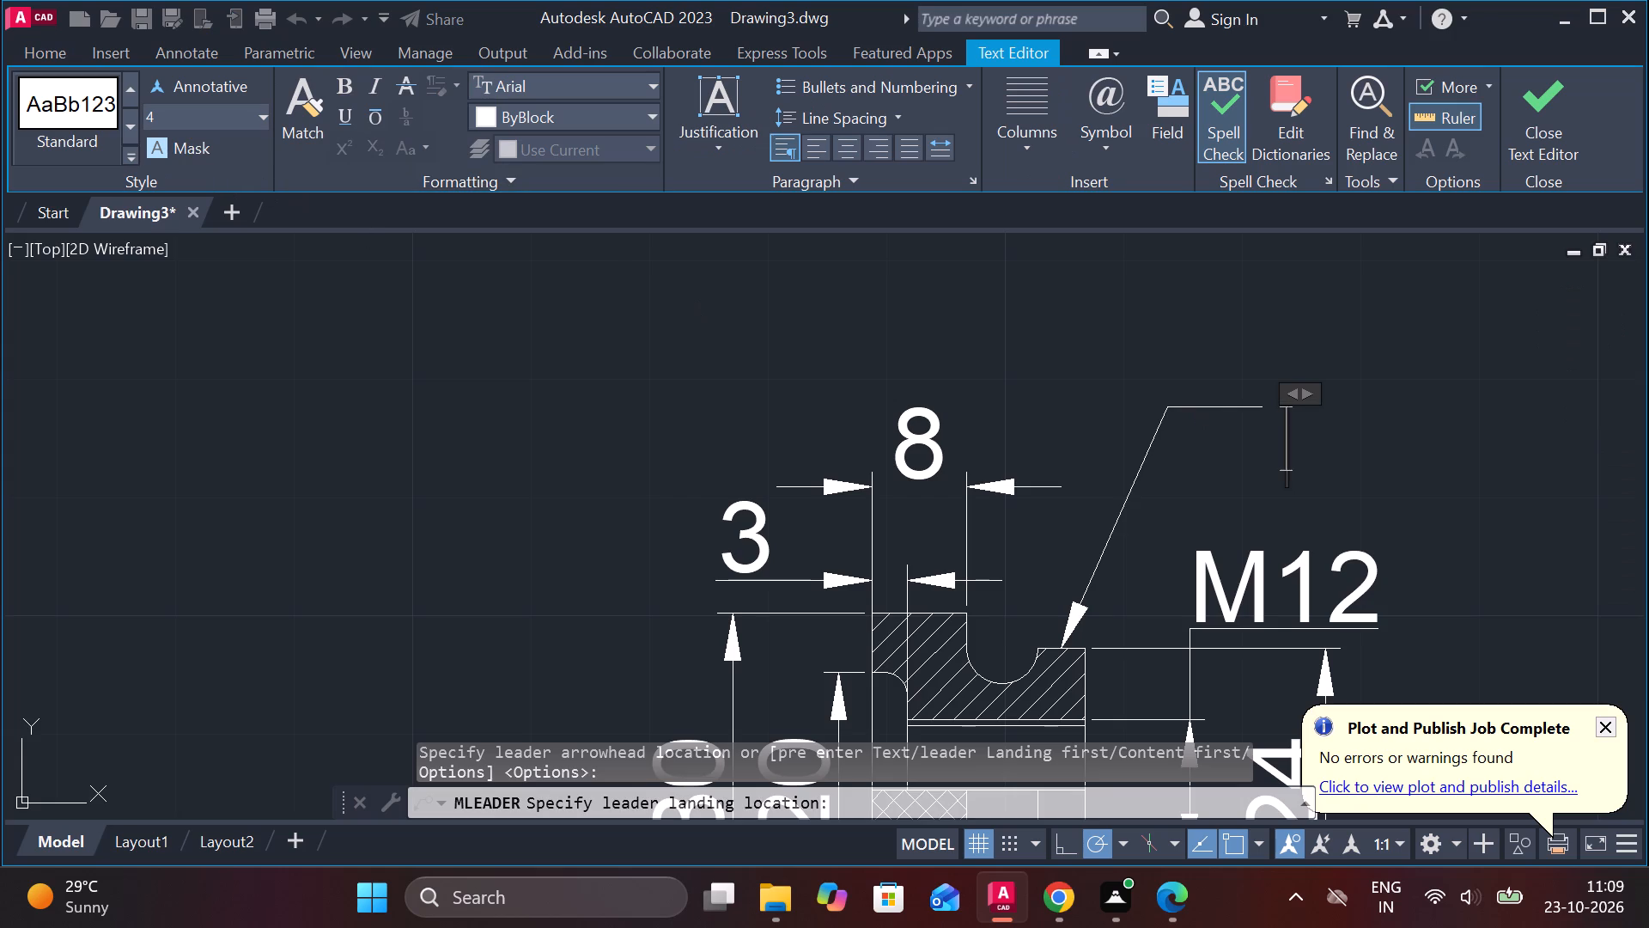
pyautogui.click(204, 126)
pyautogui.write('10')
pyautogui.press('Return')
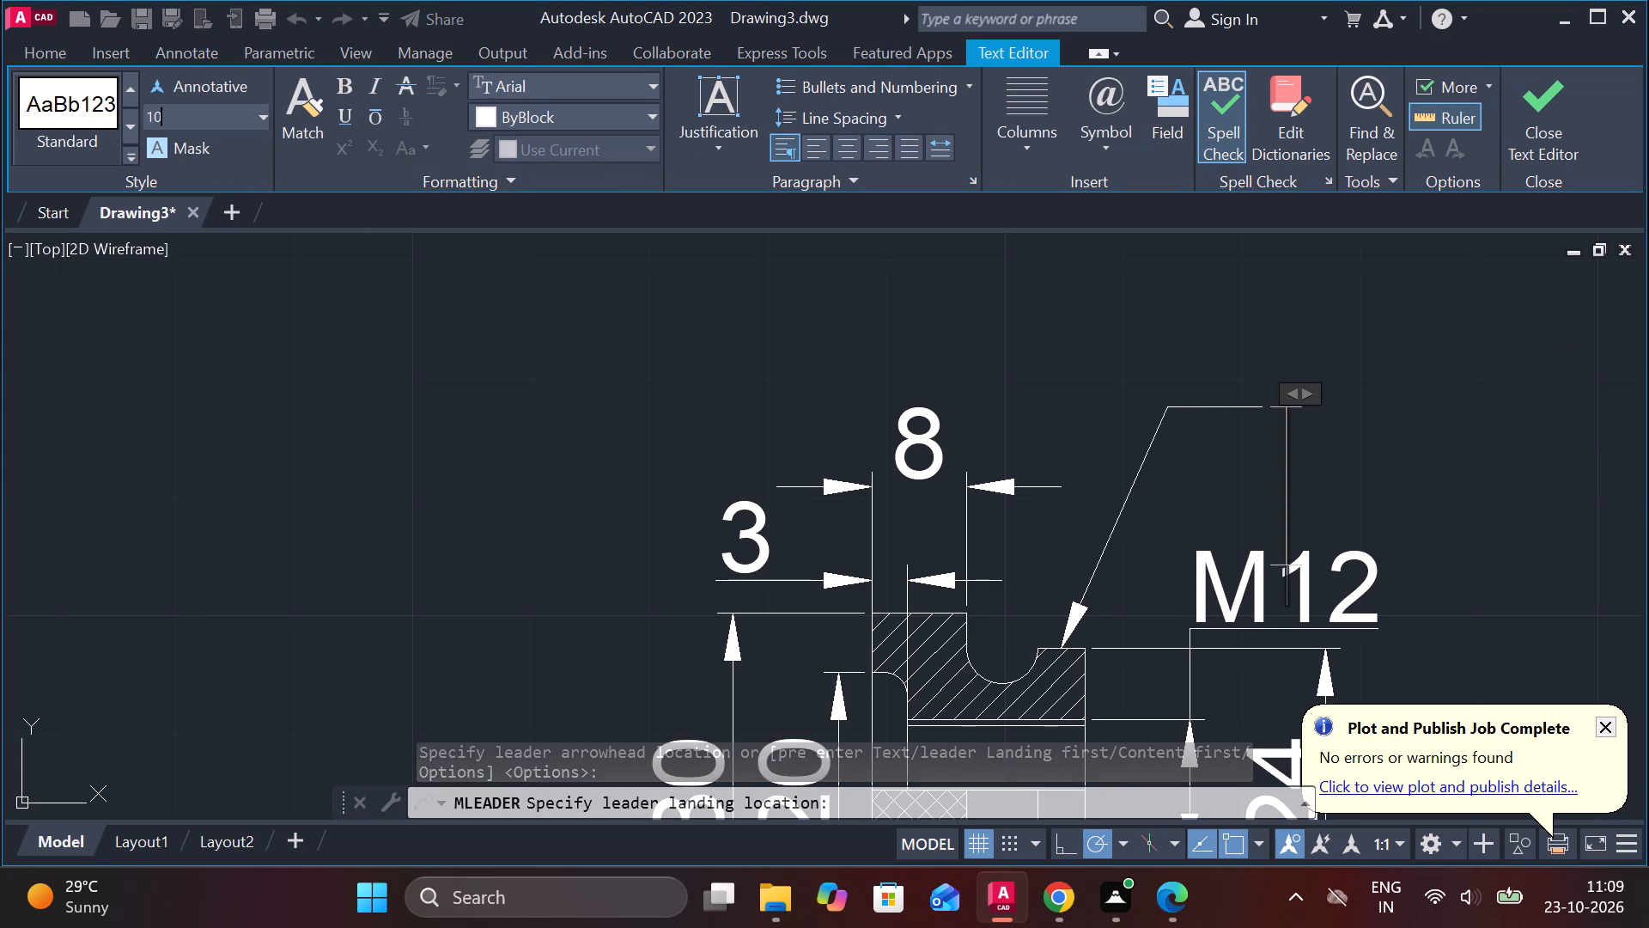
pyautogui.press('5')
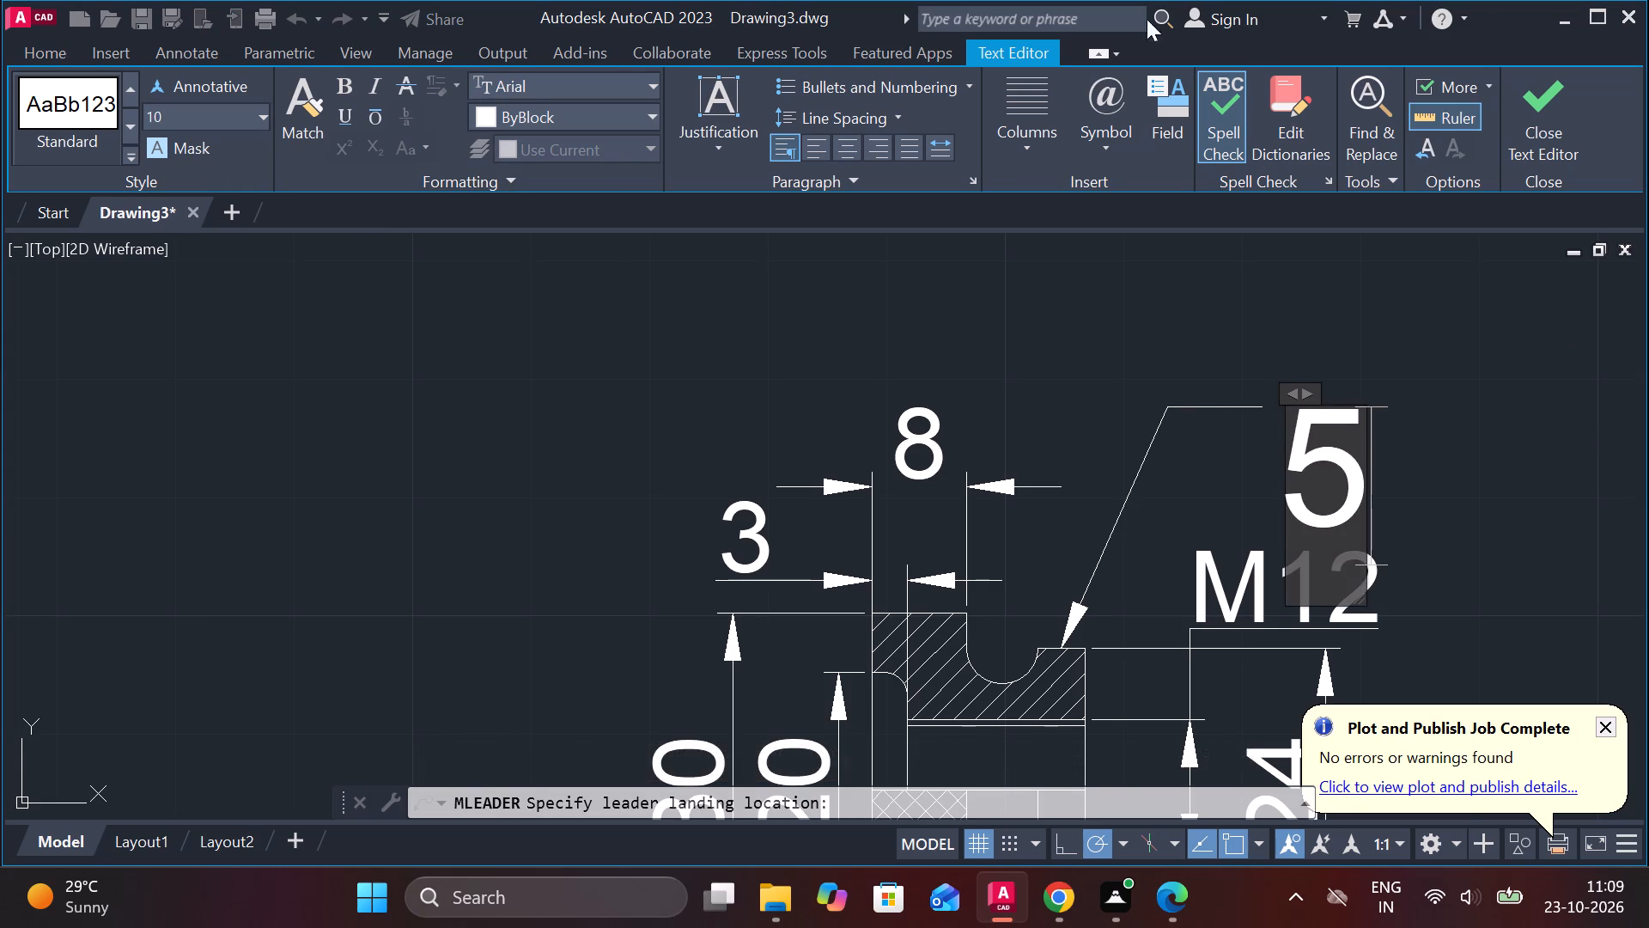
pyautogui.click(1574, 121)
pyautogui.scroll(-2, 1336, 502)
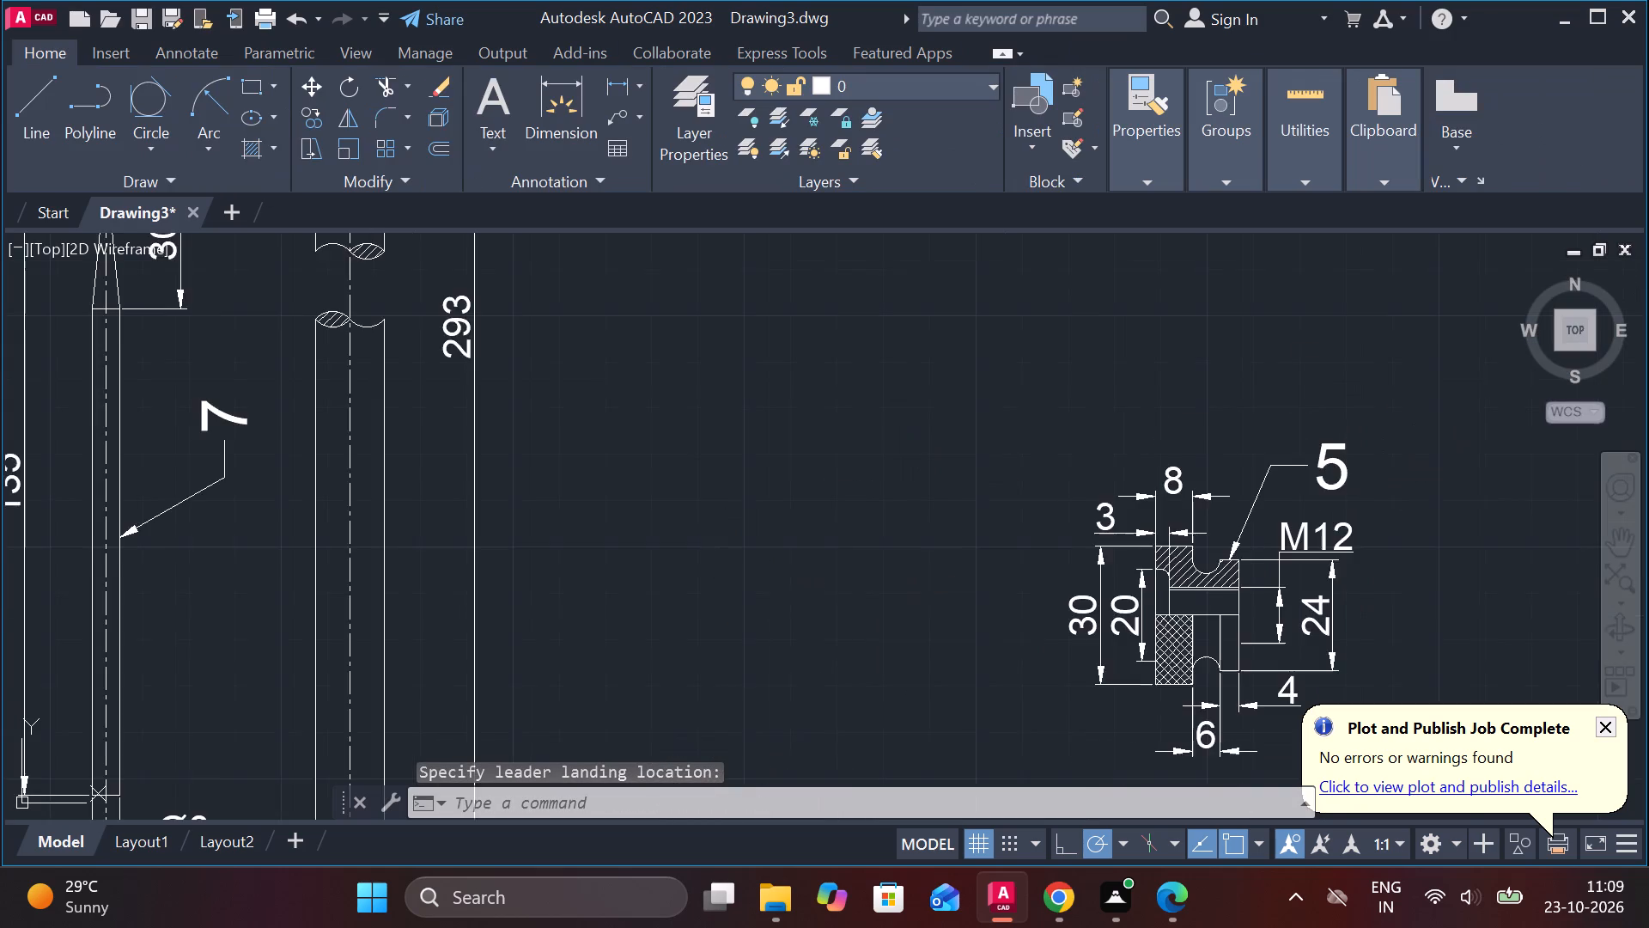
# Move the complete part 5 view with its dimensions and leader to the space above part 4, beside the long rod.
pyautogui.moveTo(1336, 502); pyautogui.dragTo(1169, 368, button='middle')
pyautogui.click(845, 276)
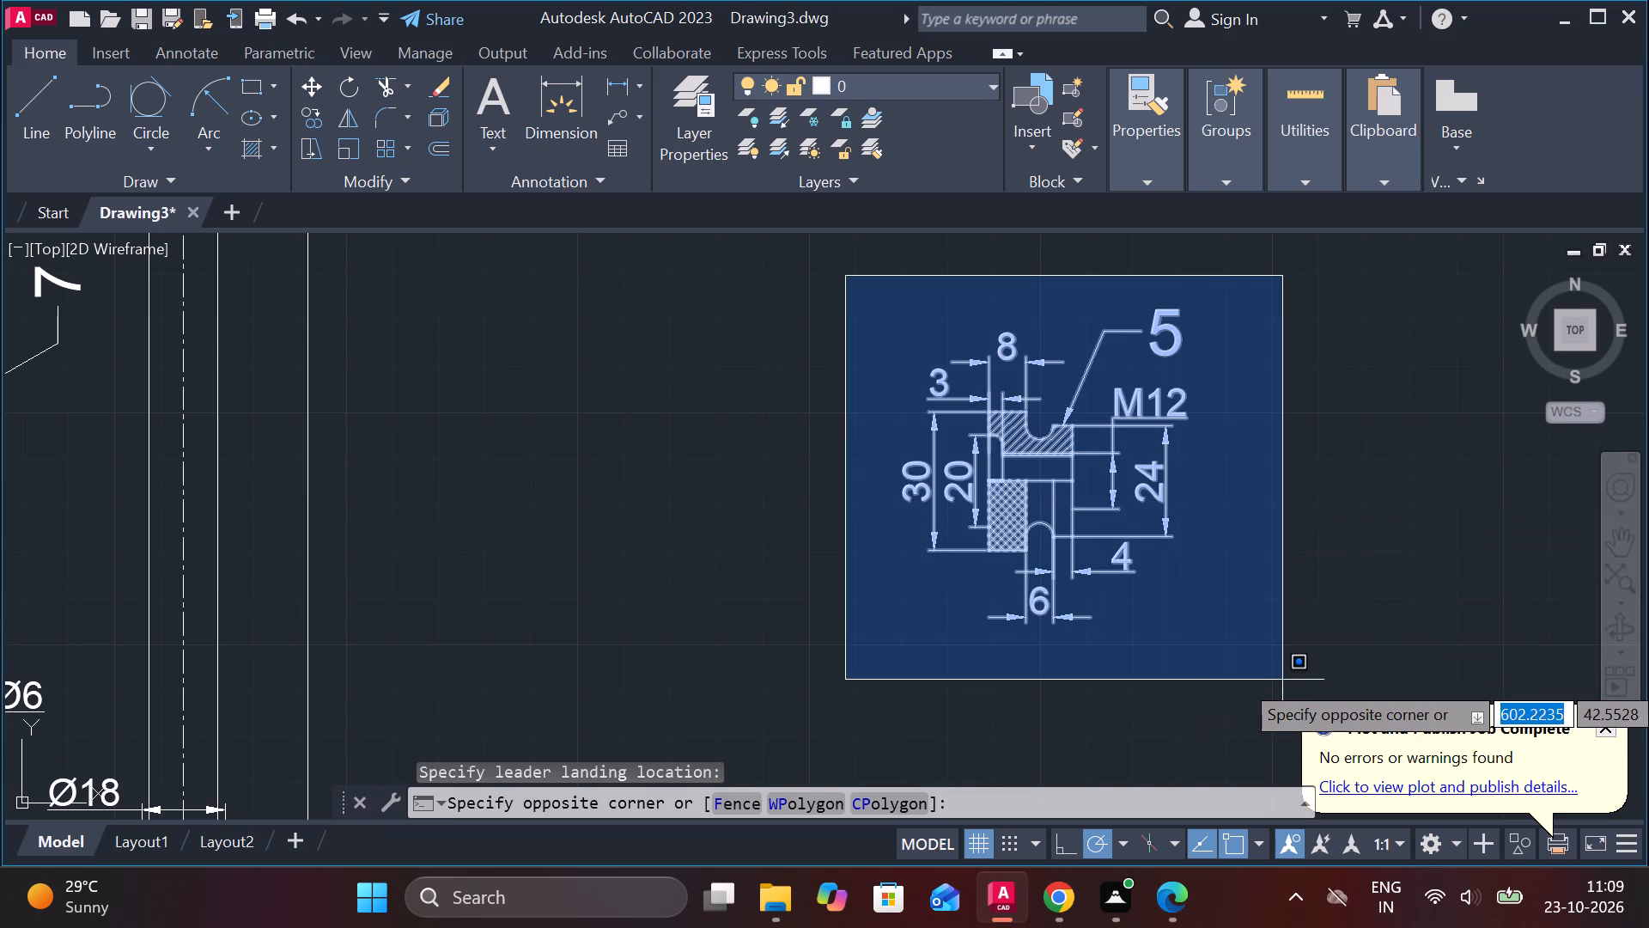
pyautogui.click(1269, 657)
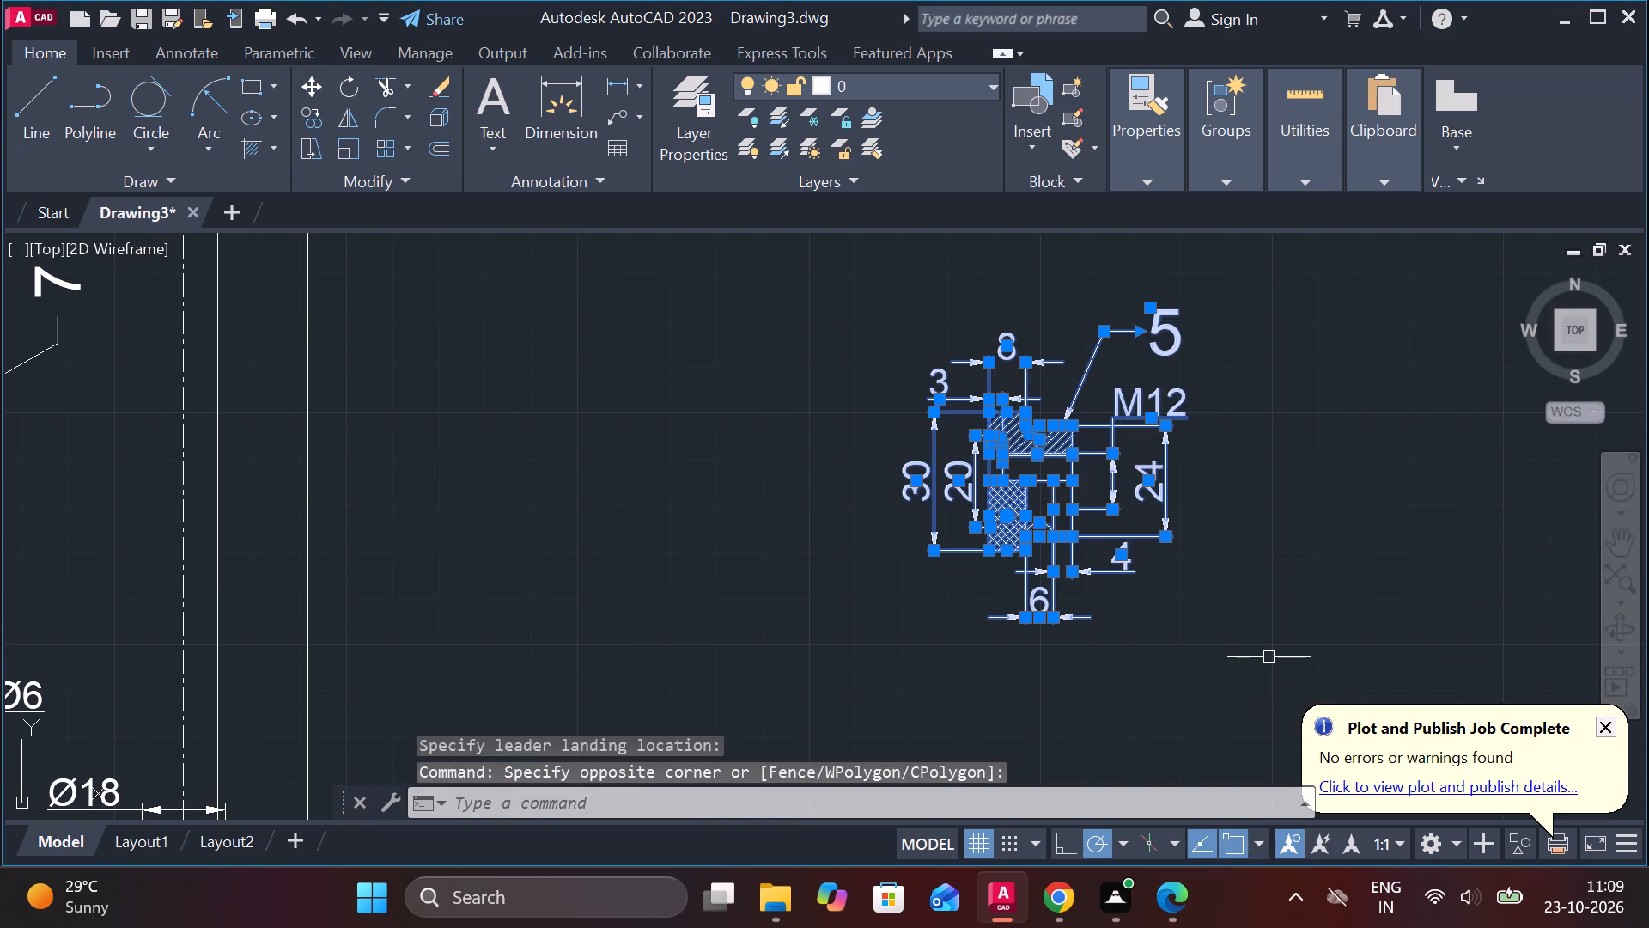
pyautogui.press('m')
pyautogui.press('Return')
pyautogui.click(1248, 613)
pyautogui.scroll(-2, 1248, 613)
pyautogui.moveTo(828, 602); pyautogui.dragTo(834, 604, button='middle')
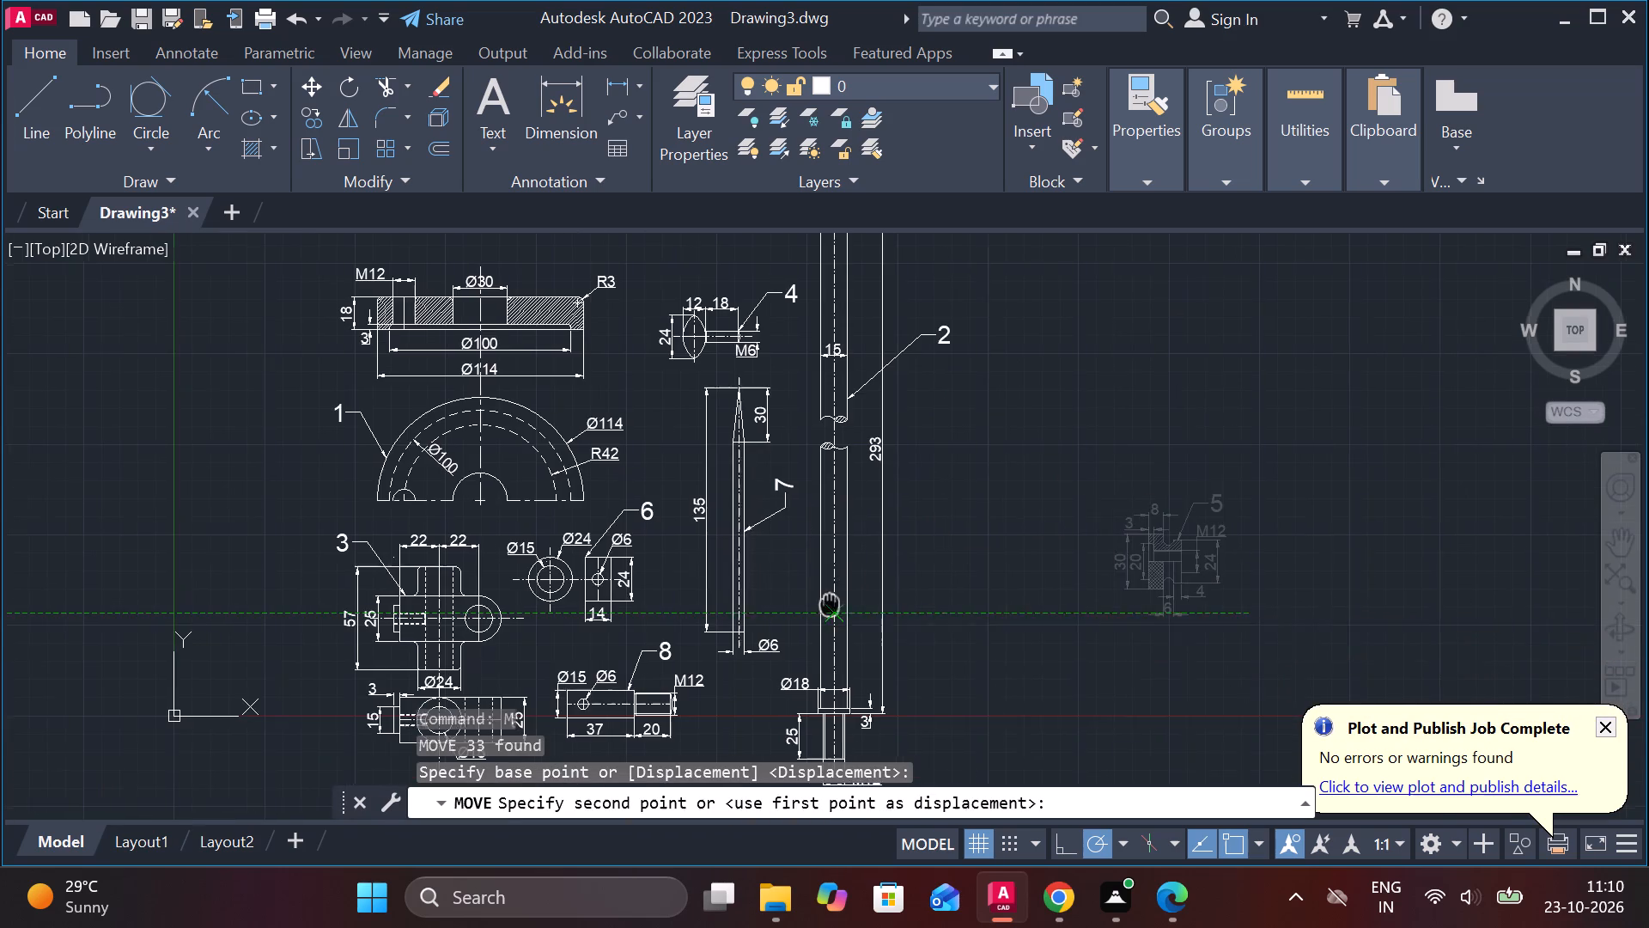
pyautogui.moveTo(834, 604); pyautogui.dragTo(1007, 406, button='middle')
pyautogui.scroll(1, 1009, 657)
pyautogui.scroll(-2, 1007, 658)
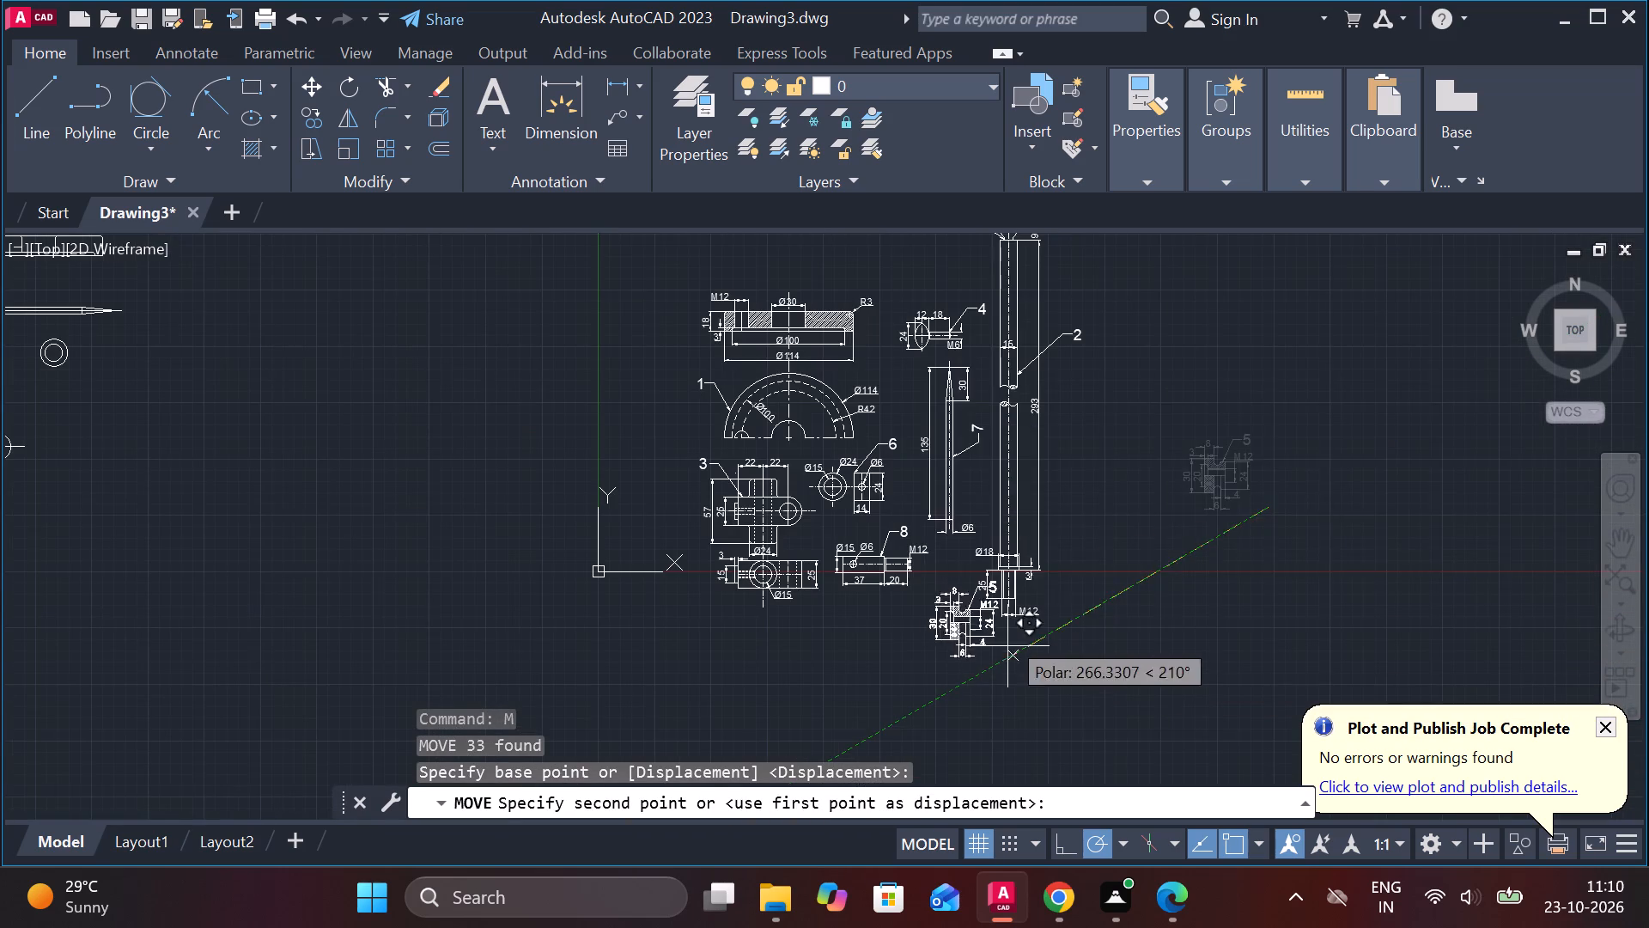
pyautogui.scroll(2, 971, 336)
pyautogui.moveTo(972, 336); pyautogui.dragTo(940, 579, button='middle')
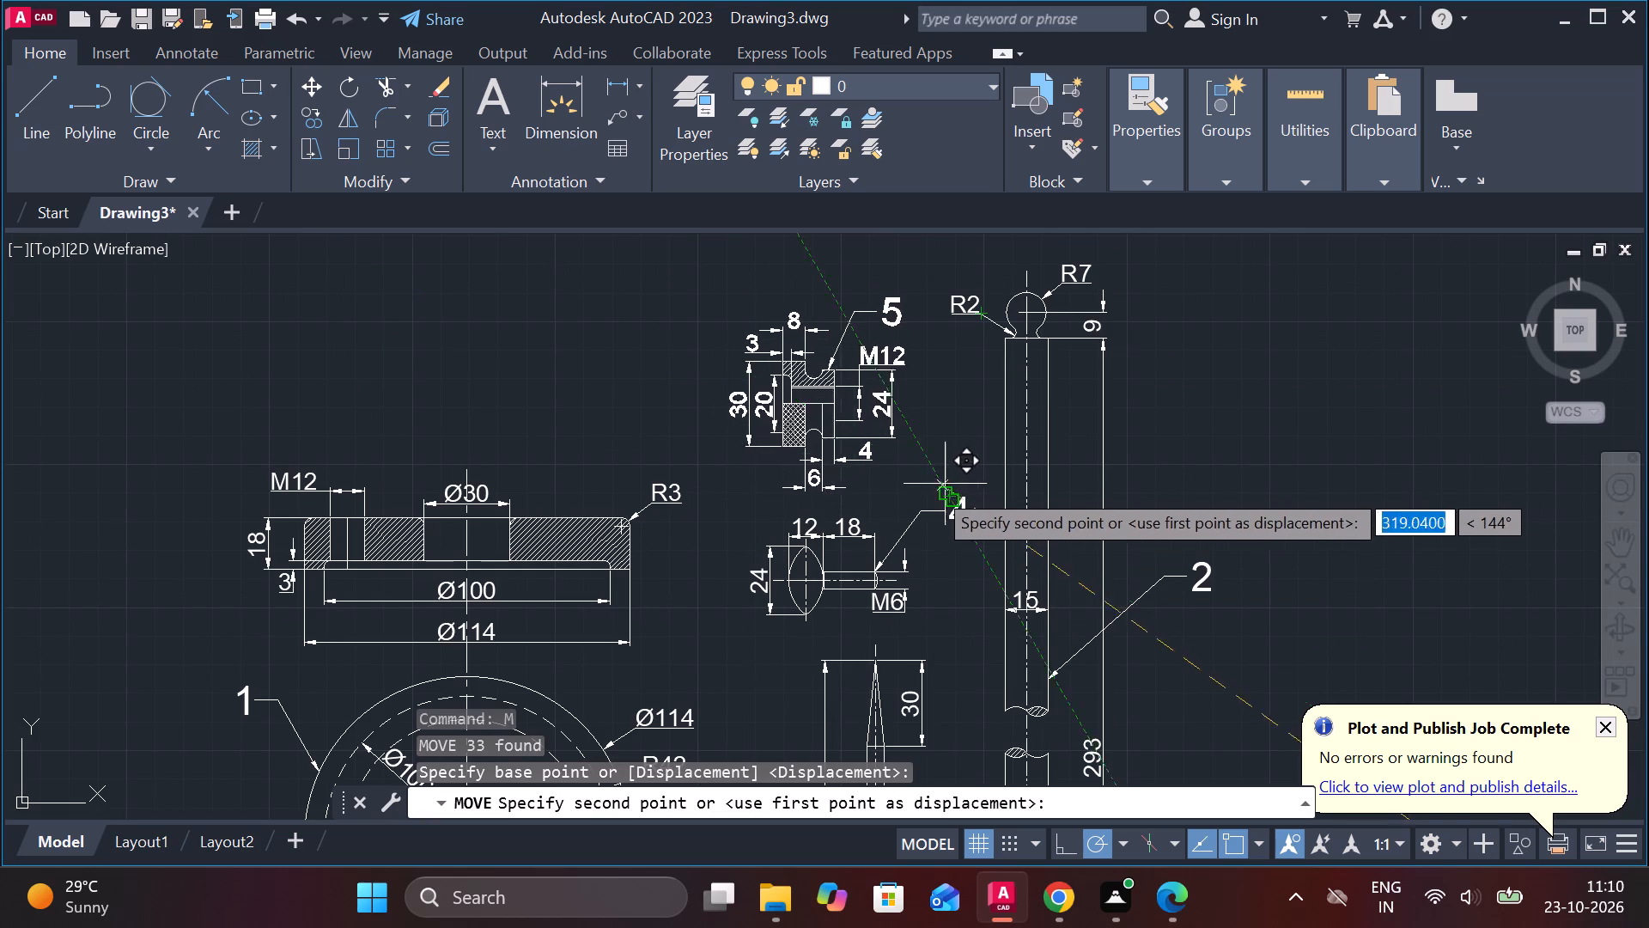
pyautogui.click(923, 490)
# Examine the overall sheet arrangement, the undimensioned source views and the hatched plate section of part 1.
pyautogui.scroll(-1, 1119, 498)
pyautogui.moveTo(1229, 568); pyautogui.dragTo(1200, 510, button='middle')
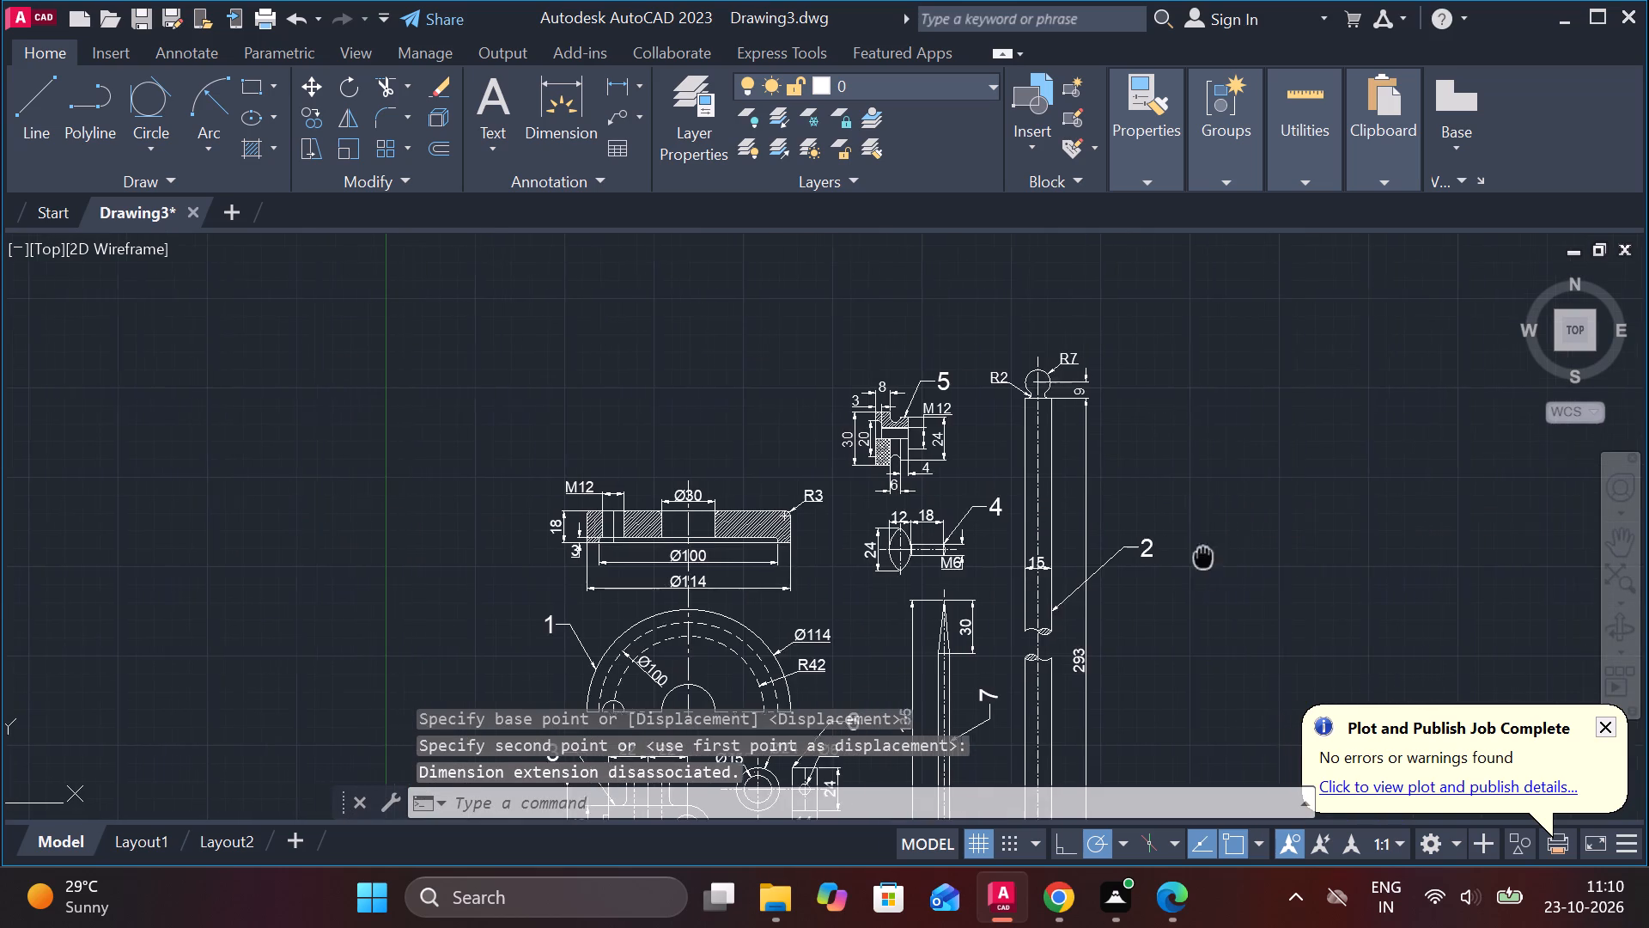
pyautogui.moveTo(1200, 510); pyautogui.dragTo(1200, 428, button='middle')
pyautogui.scroll(-2, 1205, 393)
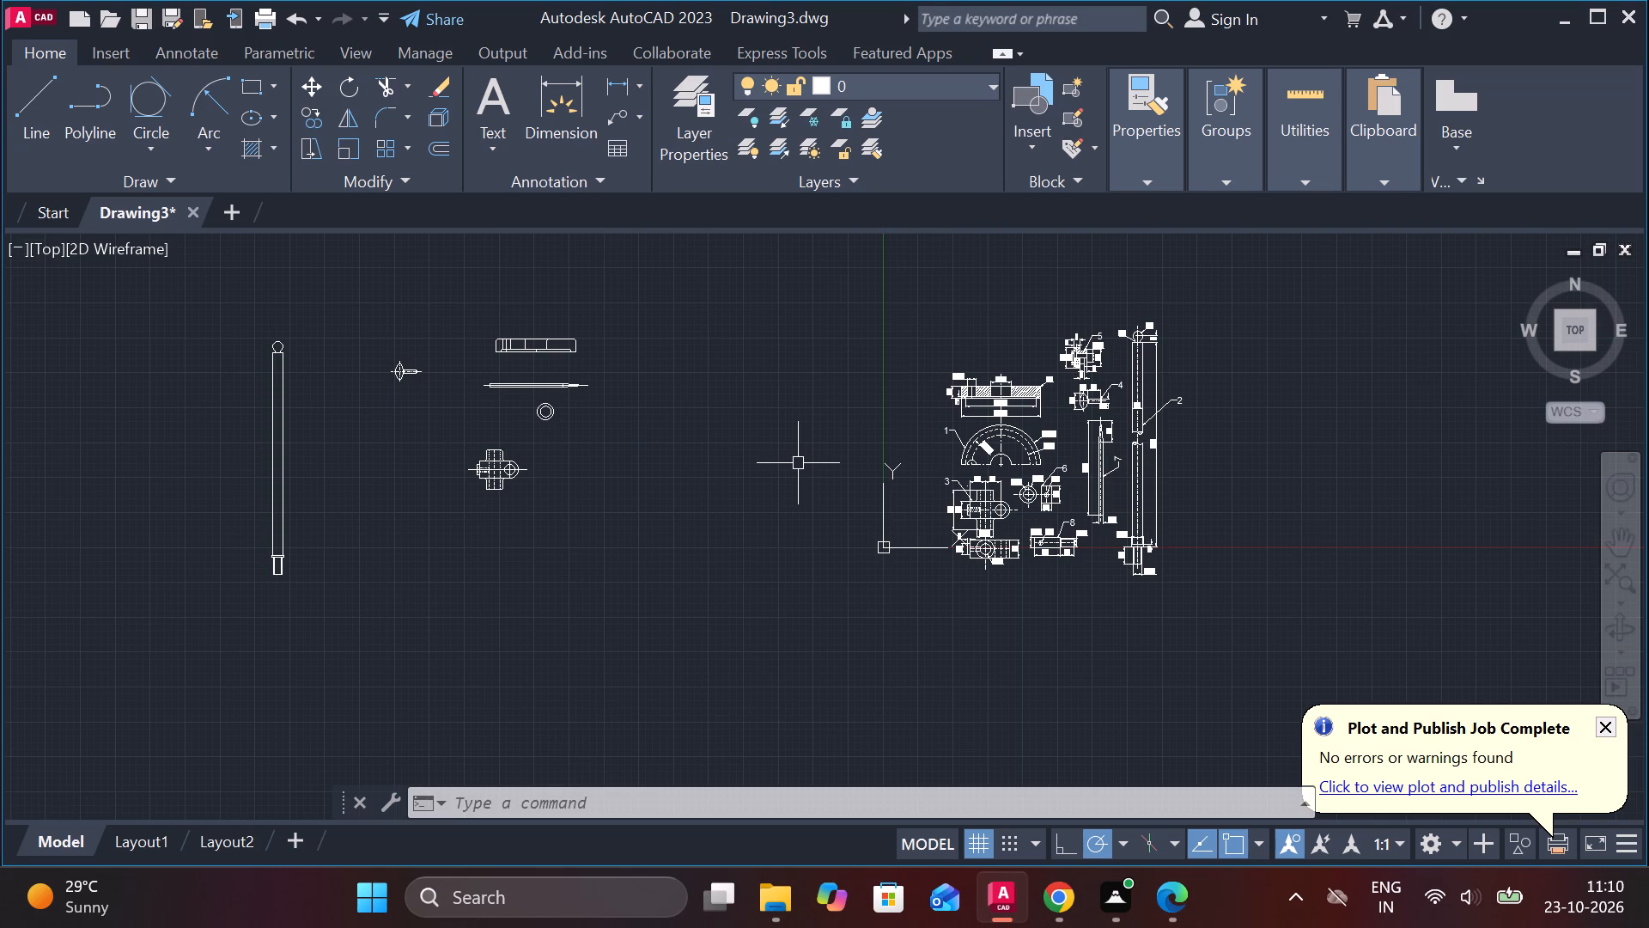
pyautogui.scroll(2, 625, 452)
pyautogui.moveTo(625, 452); pyautogui.dragTo(638, 452, button='middle')
pyautogui.moveTo(759, 419); pyautogui.dragTo(1208, 389, button='middle')
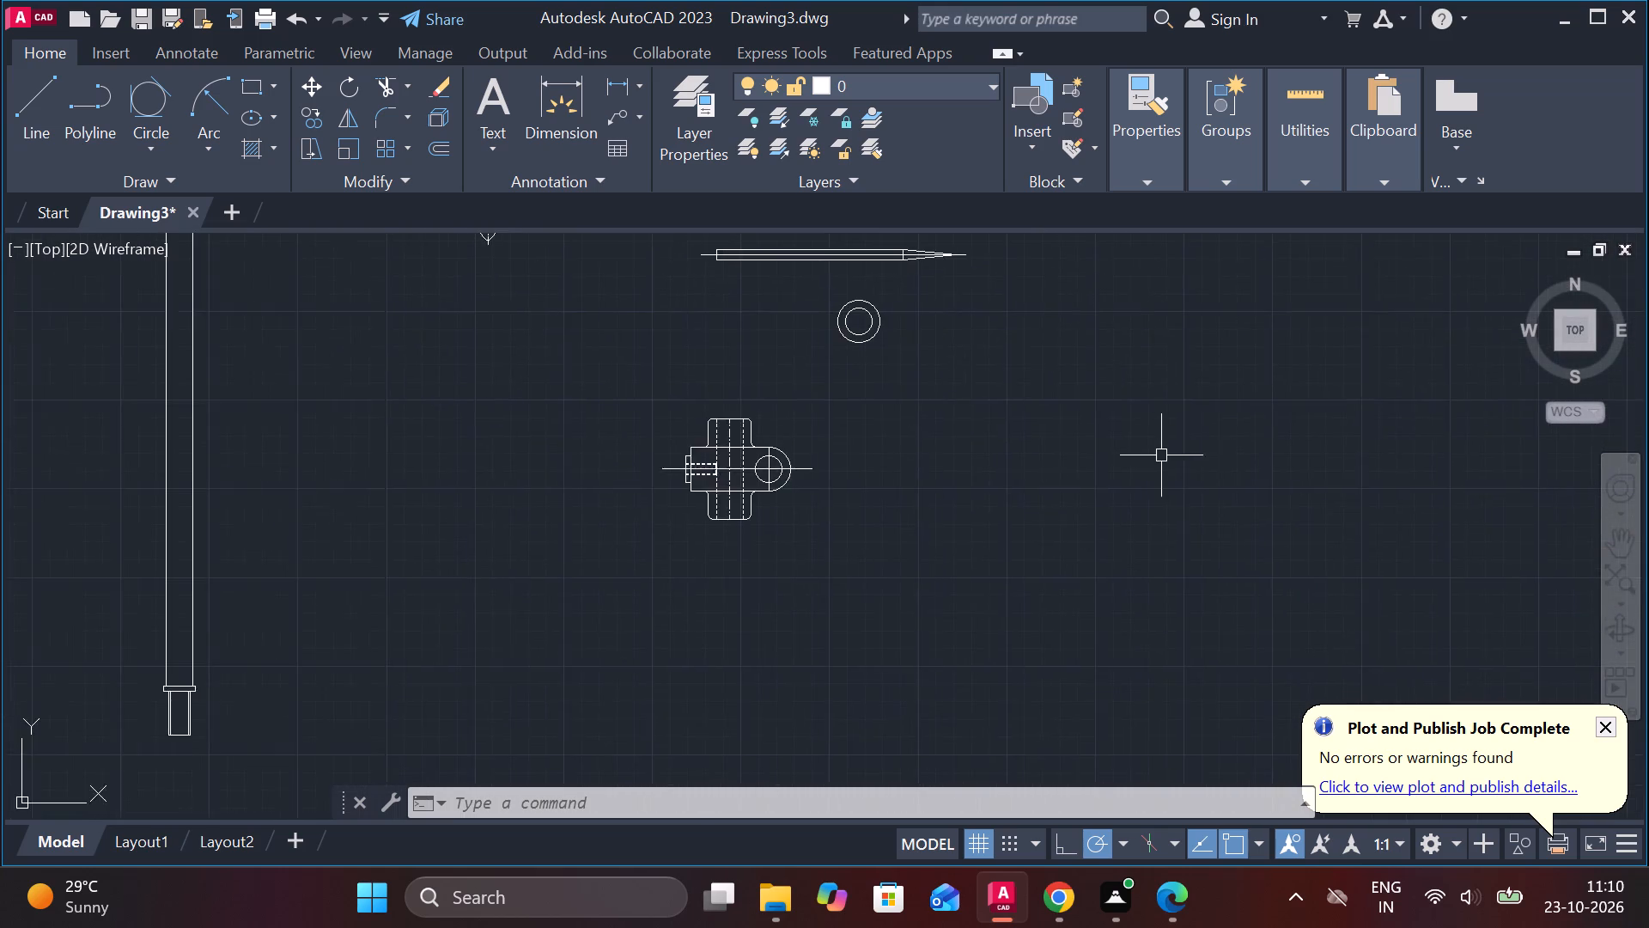
pyautogui.scroll(-1, 1153, 456)
pyautogui.scroll(-2, 613, 572)
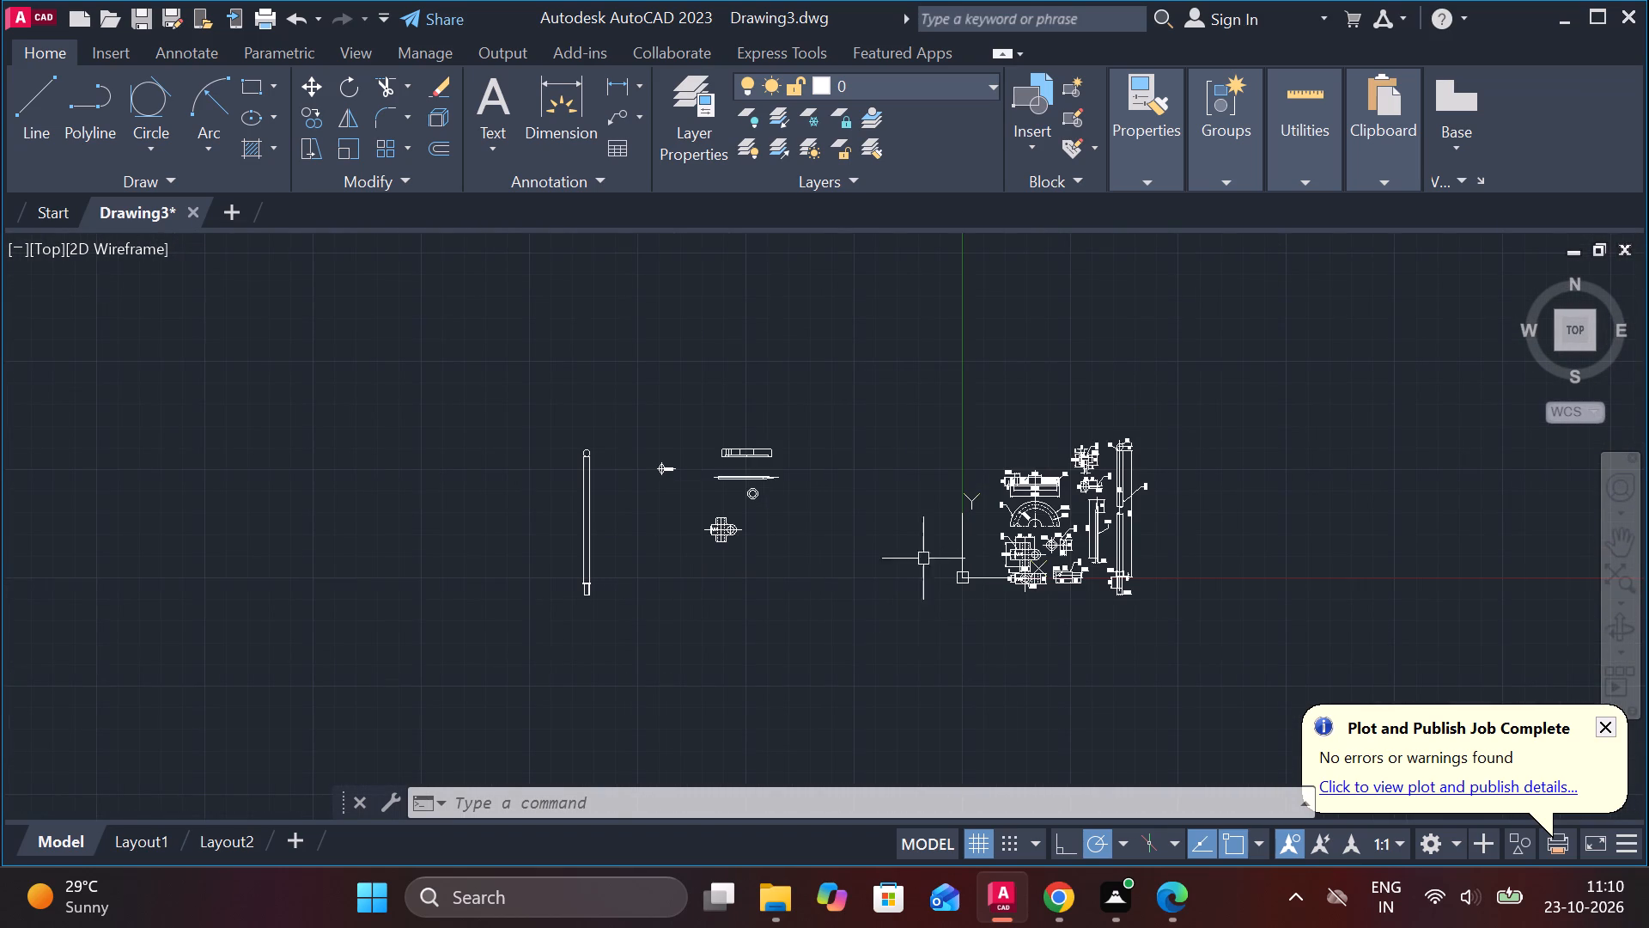
pyautogui.scroll(3, 1019, 472)
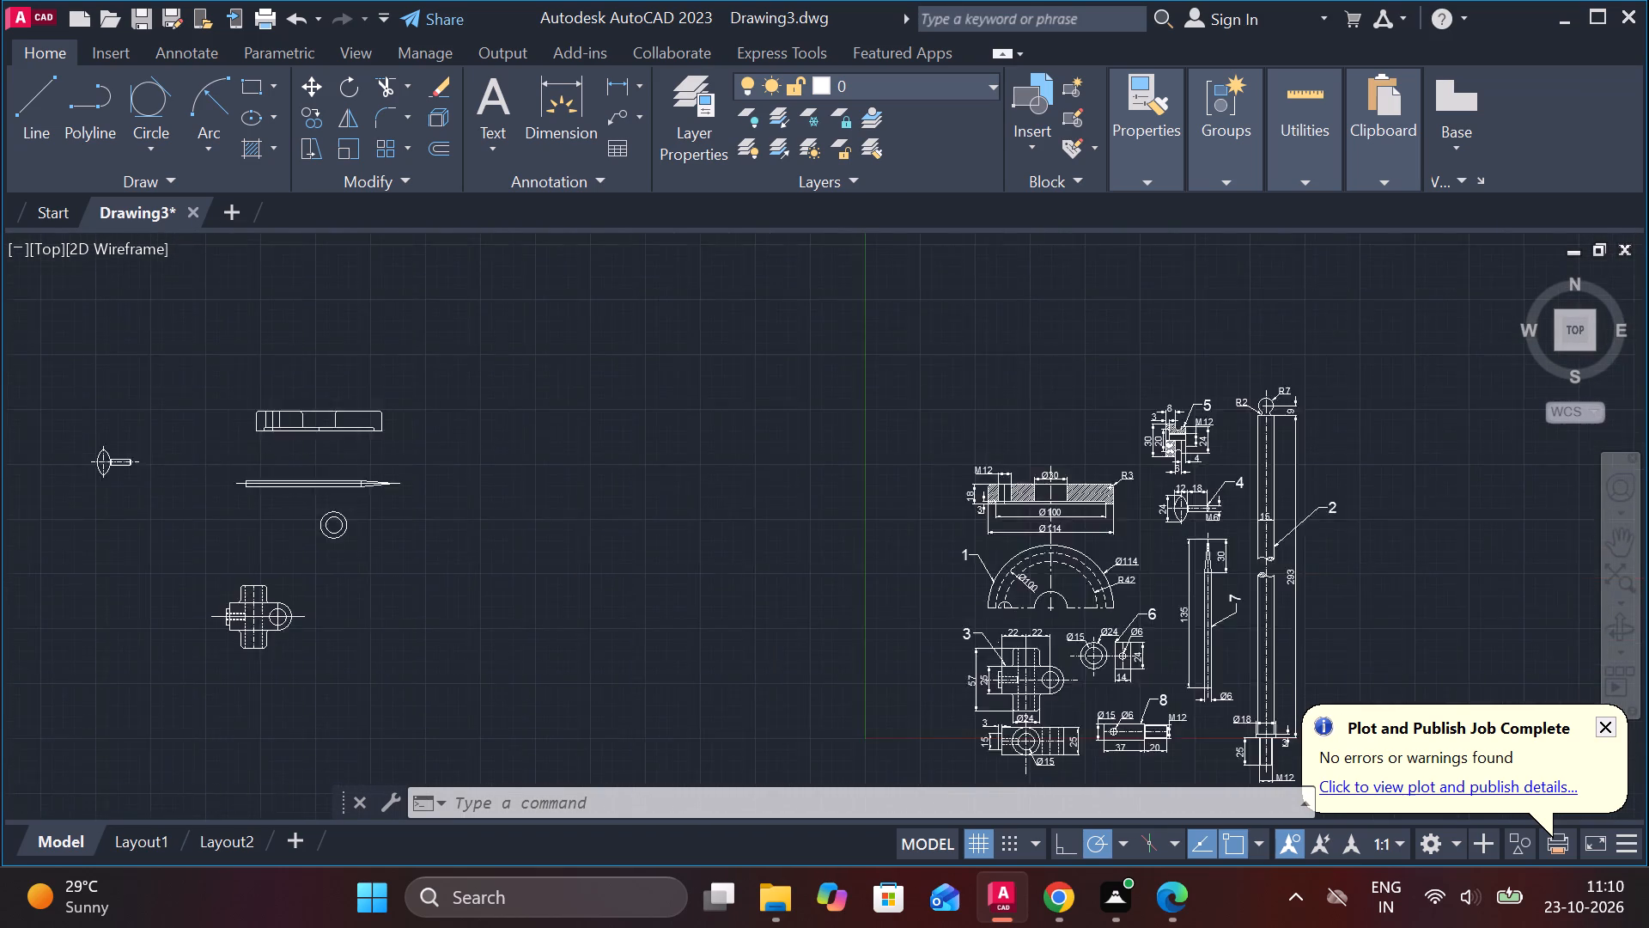
pyautogui.scroll(2, 1021, 509)
pyautogui.moveTo(868, 321); pyautogui.dragTo(782, 307, button='middle')
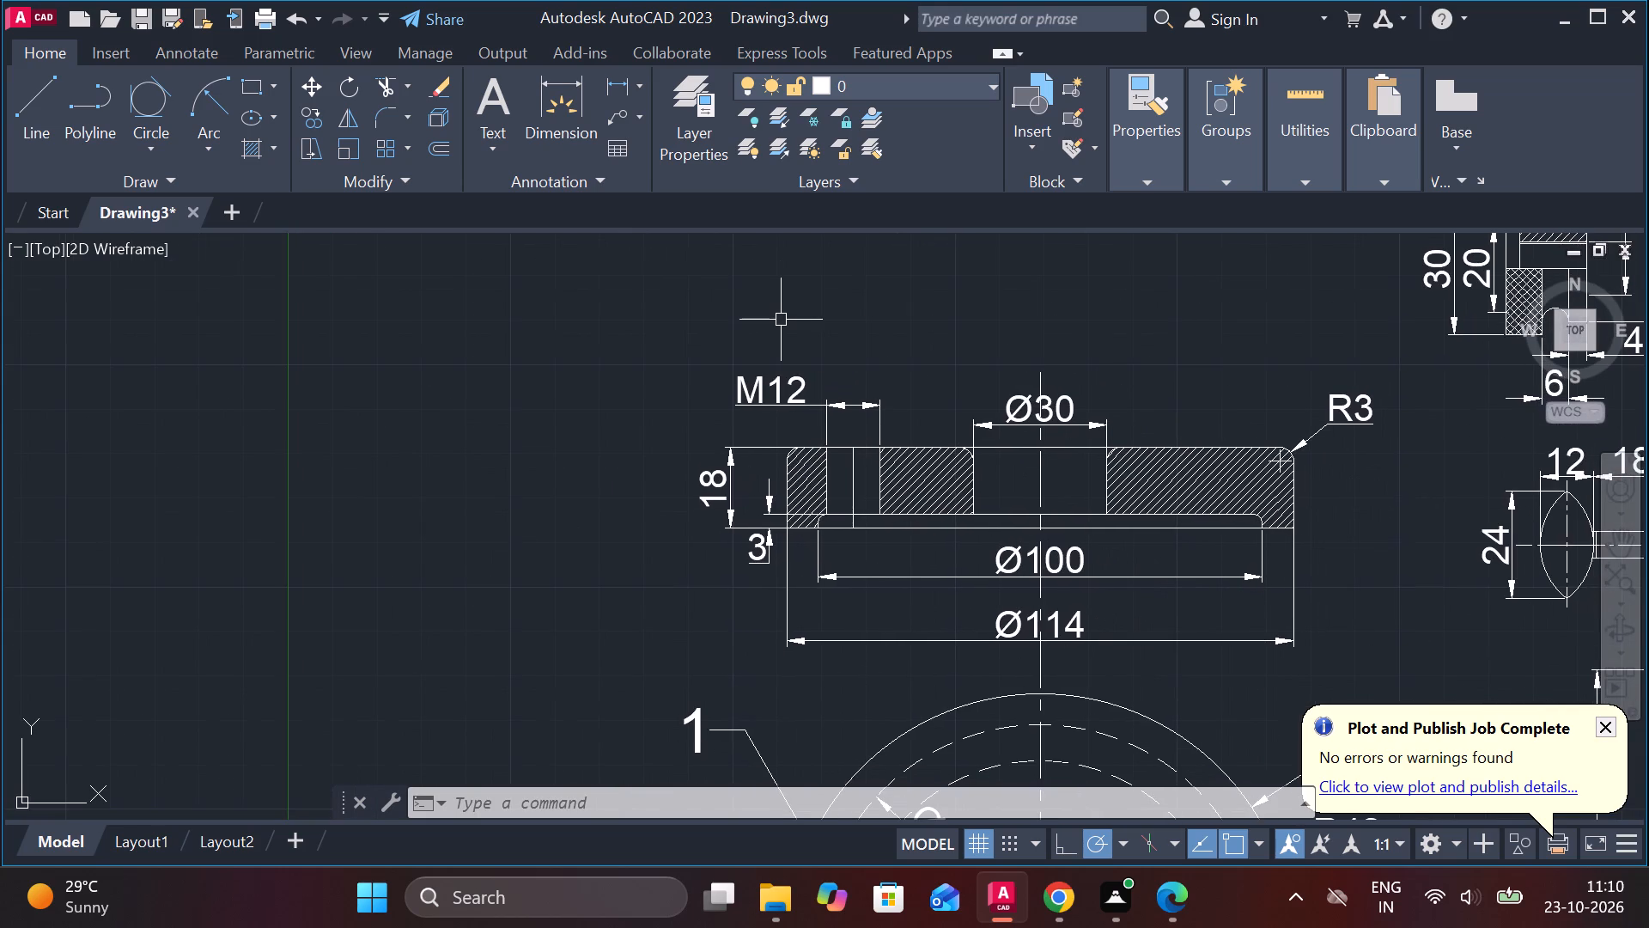
pyautogui.moveTo(1089, 528); pyautogui.dragTo(947, 433, button='middle')
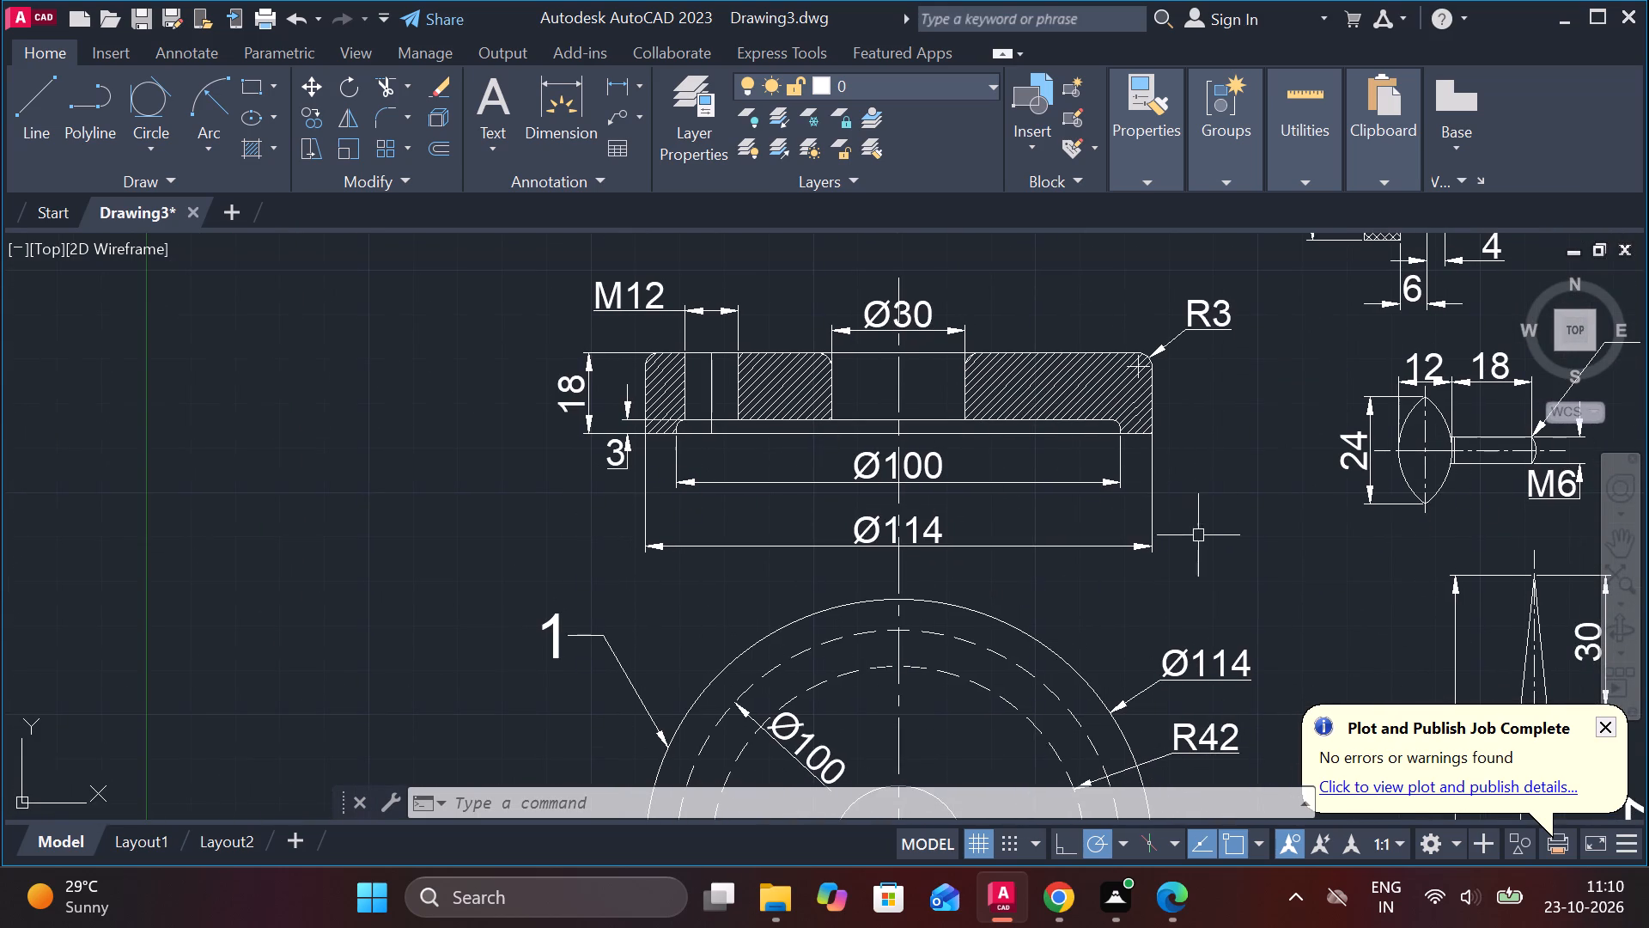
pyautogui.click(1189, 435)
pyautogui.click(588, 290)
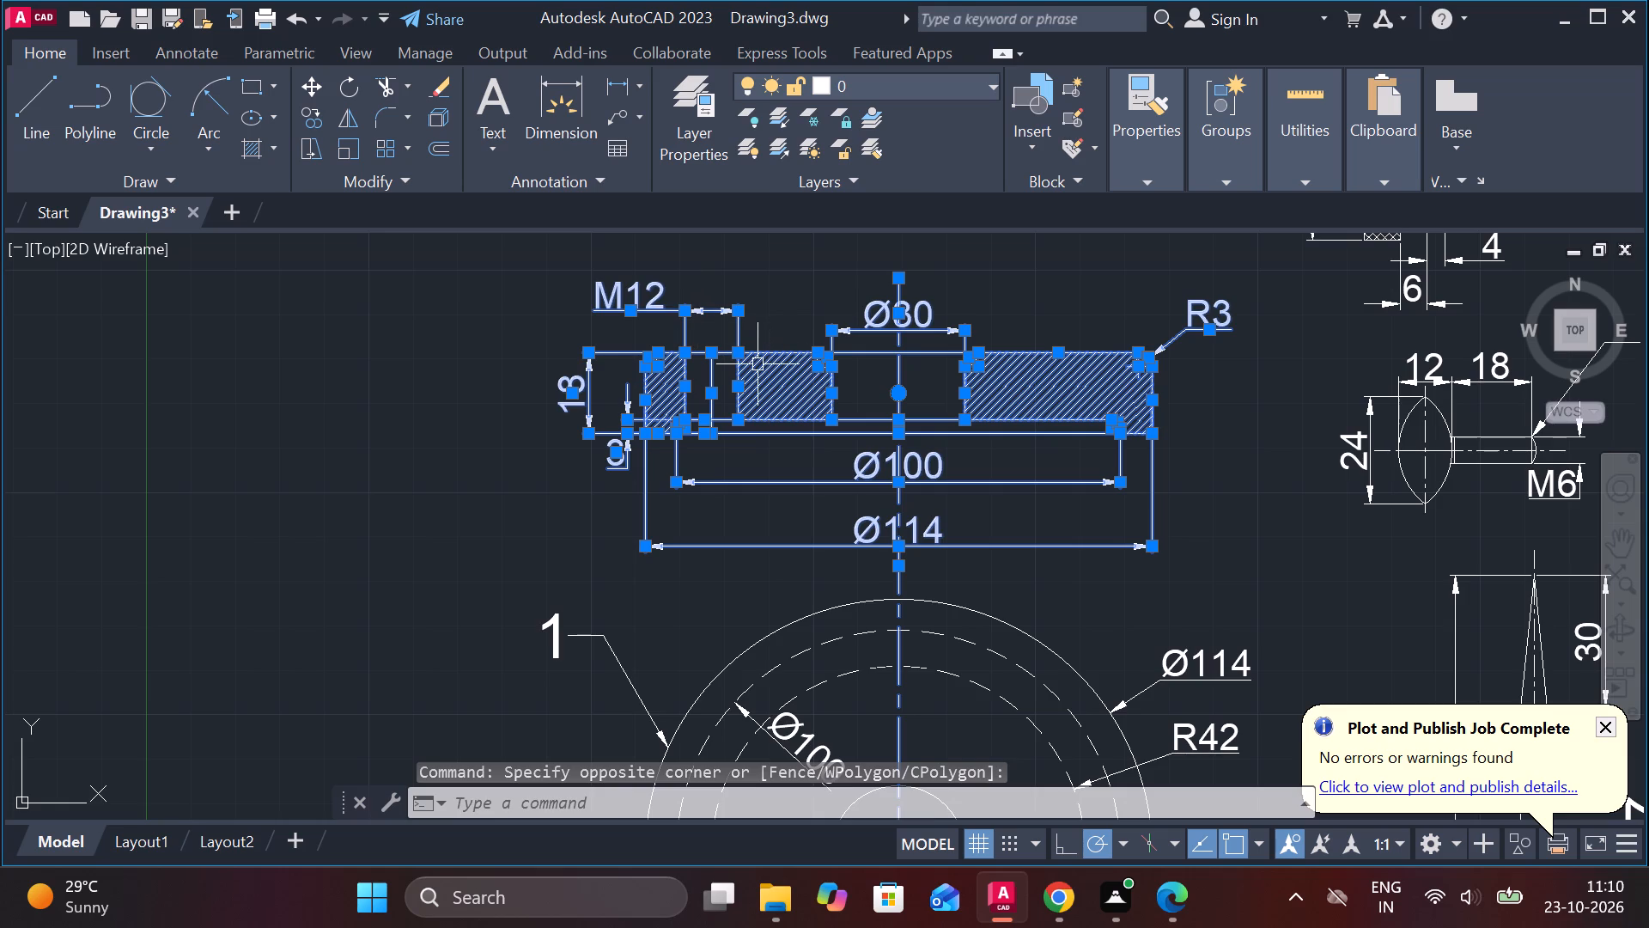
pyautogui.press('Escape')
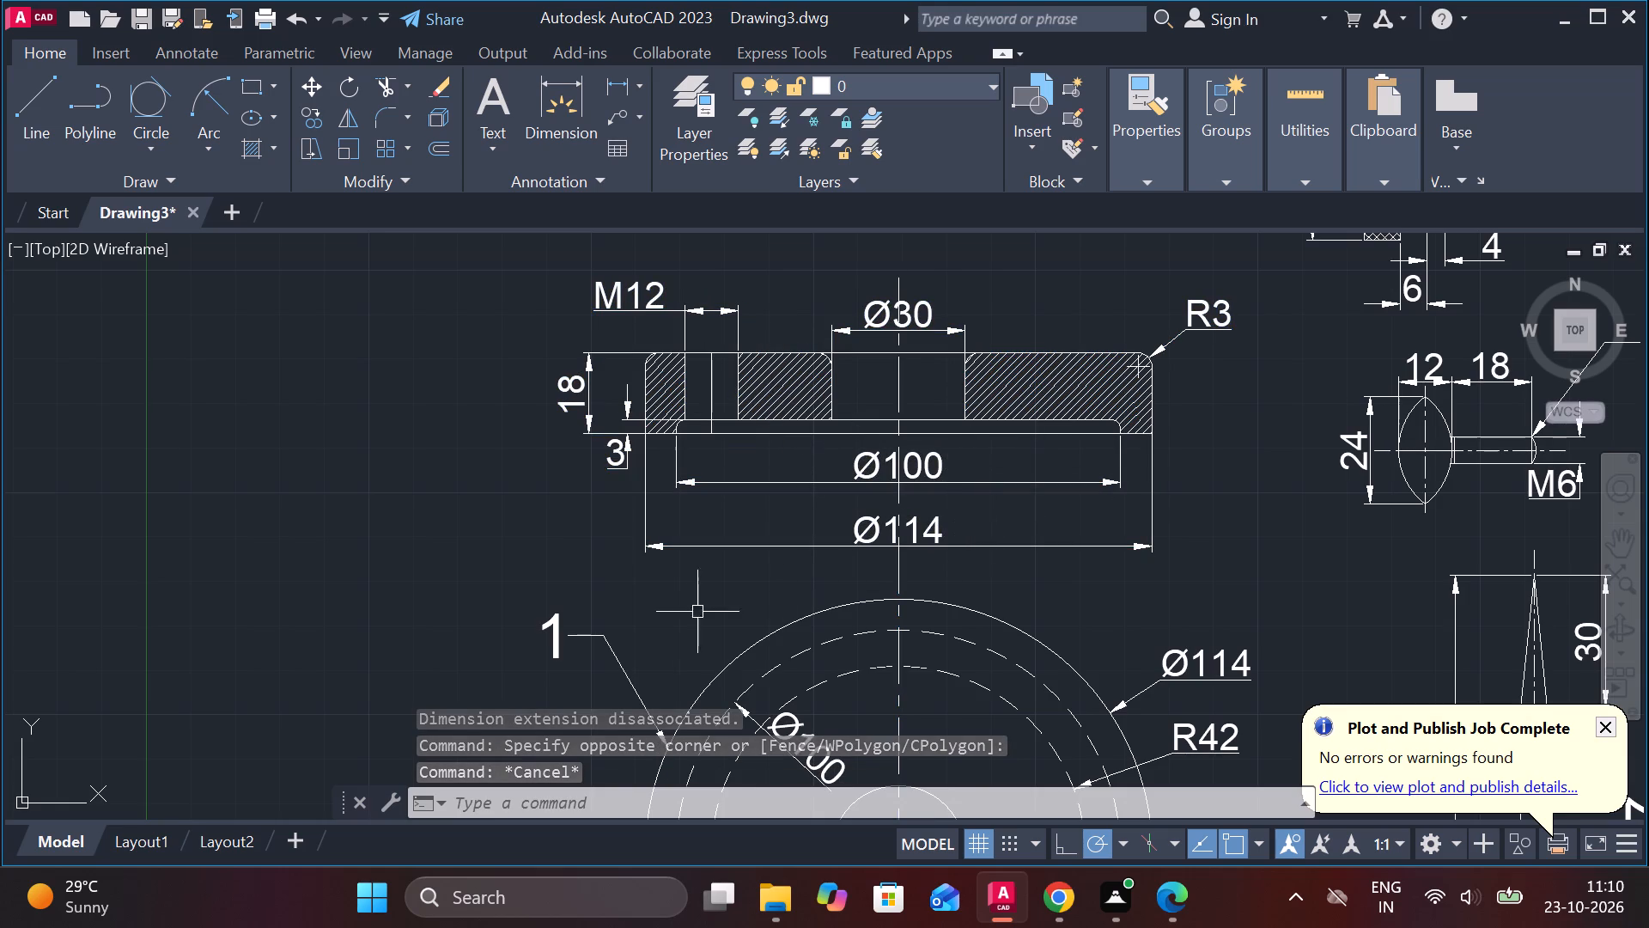
# Draw a closed rectangle of lines, 114 wide and 18 high, in the empty space below the undimensioned views.
pyautogui.scroll(-2, 672, 614)
pyautogui.scroll(-2, 500, 621)
pyautogui.moveTo(462, 622); pyautogui.dragTo(1042, 445, button='middle')
pyautogui.moveTo(864, 579); pyautogui.dragTo(835, 355, button='middle')
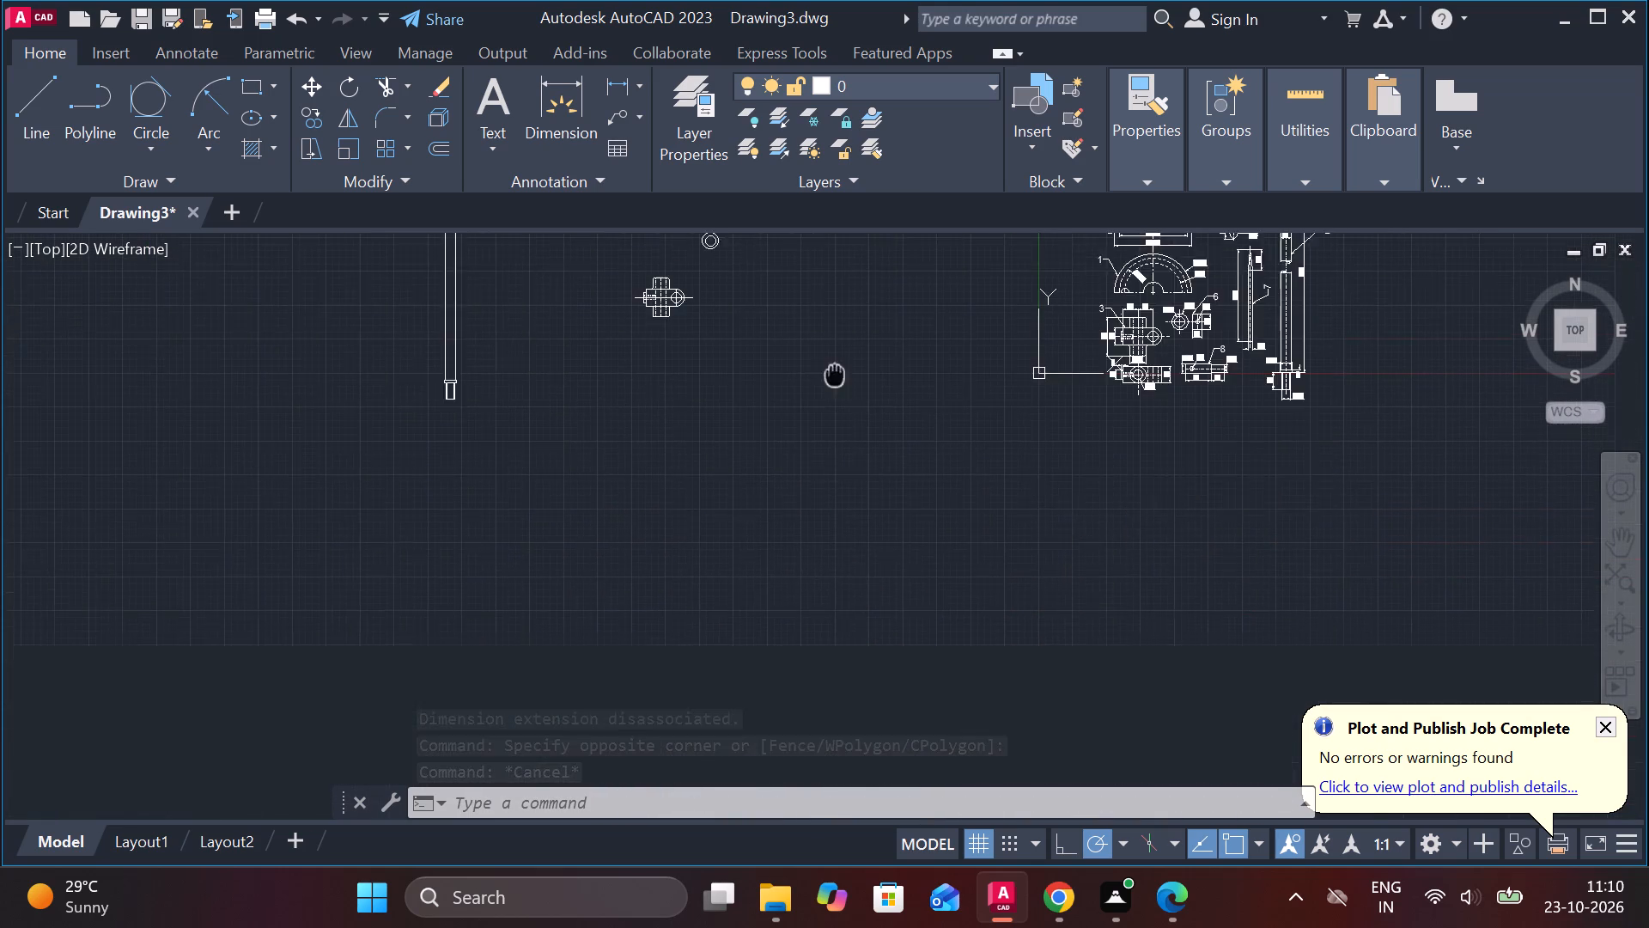
pyautogui.scroll(1, 421, 537)
pyautogui.press('l')
pyautogui.press('Return')
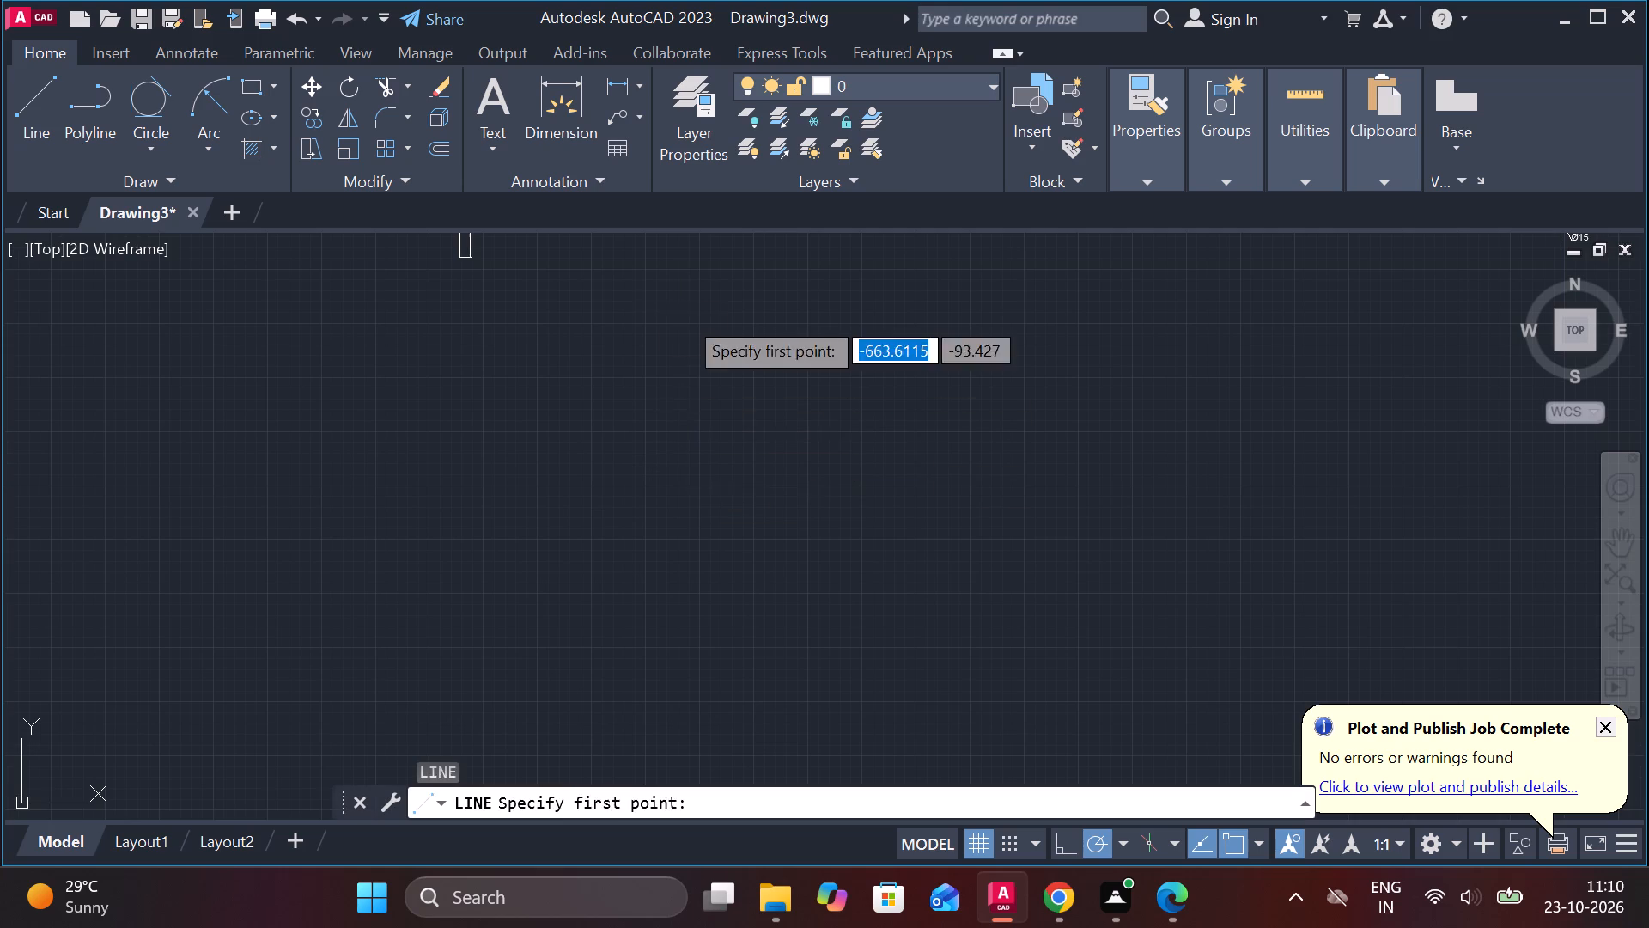
pyautogui.click(685, 316)
pyautogui.press('1')
pyautogui.press('8')
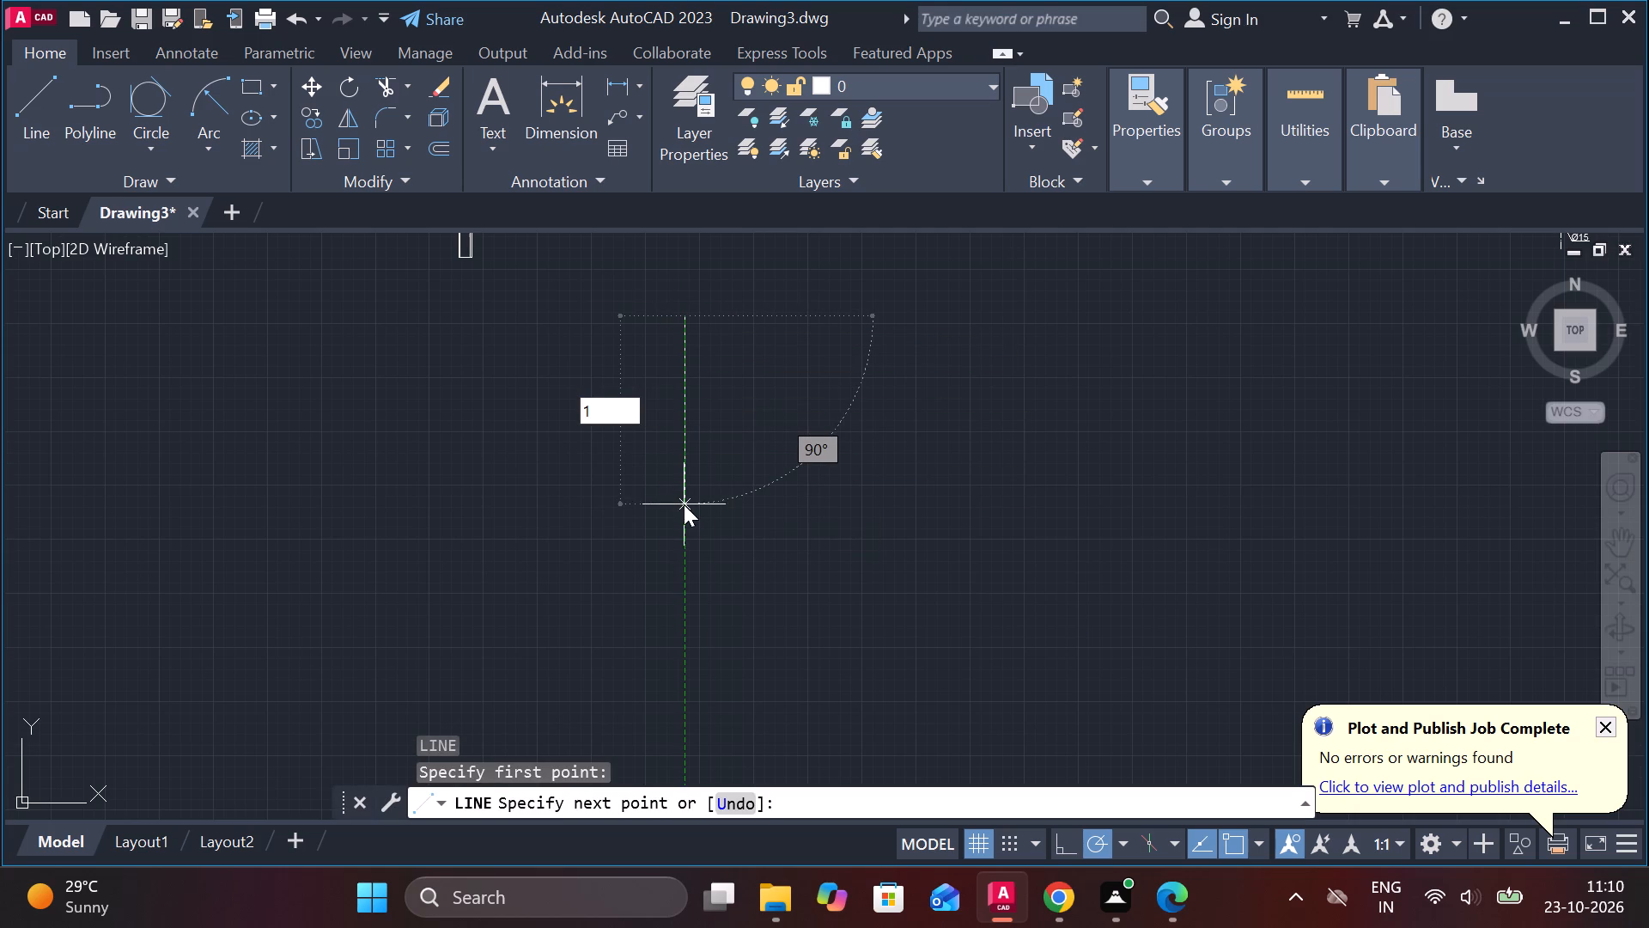
pyautogui.press('Return')
pyautogui.scroll(1, 537, 374)
pyautogui.moveTo(545, 391); pyautogui.dragTo(468, 688, button='middle')
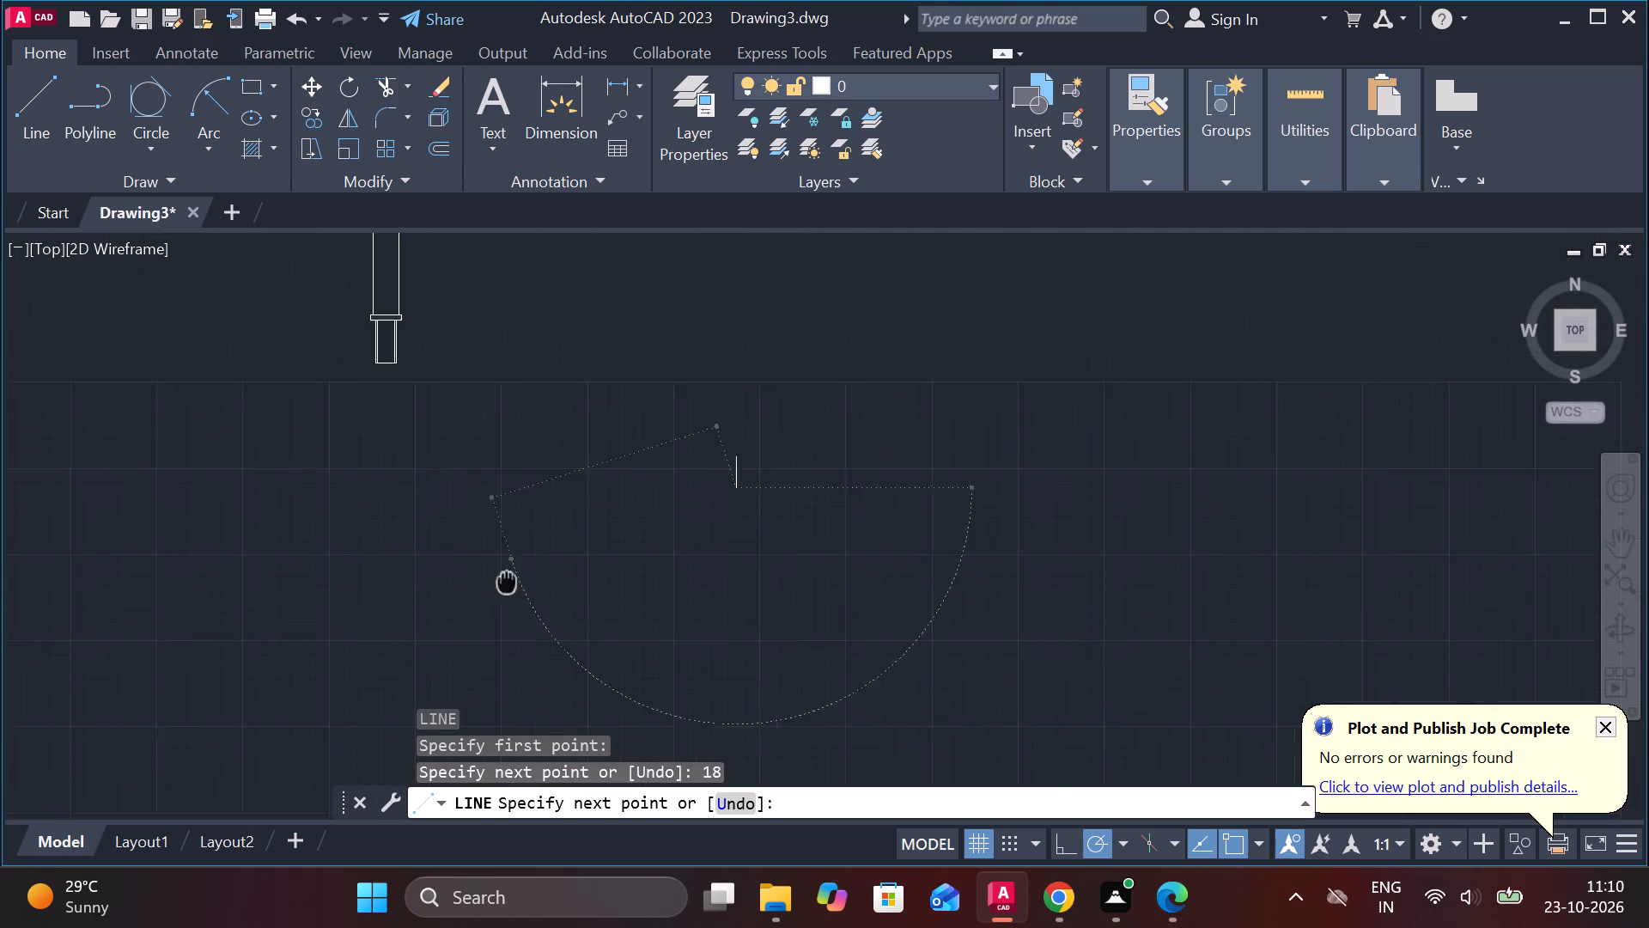
pyautogui.moveTo(468, 688); pyautogui.dragTo(464, 712, button='middle')
pyautogui.scroll(2, 726, 609)
pyautogui.moveTo(723, 640); pyautogui.dragTo(612, 438, button='middle')
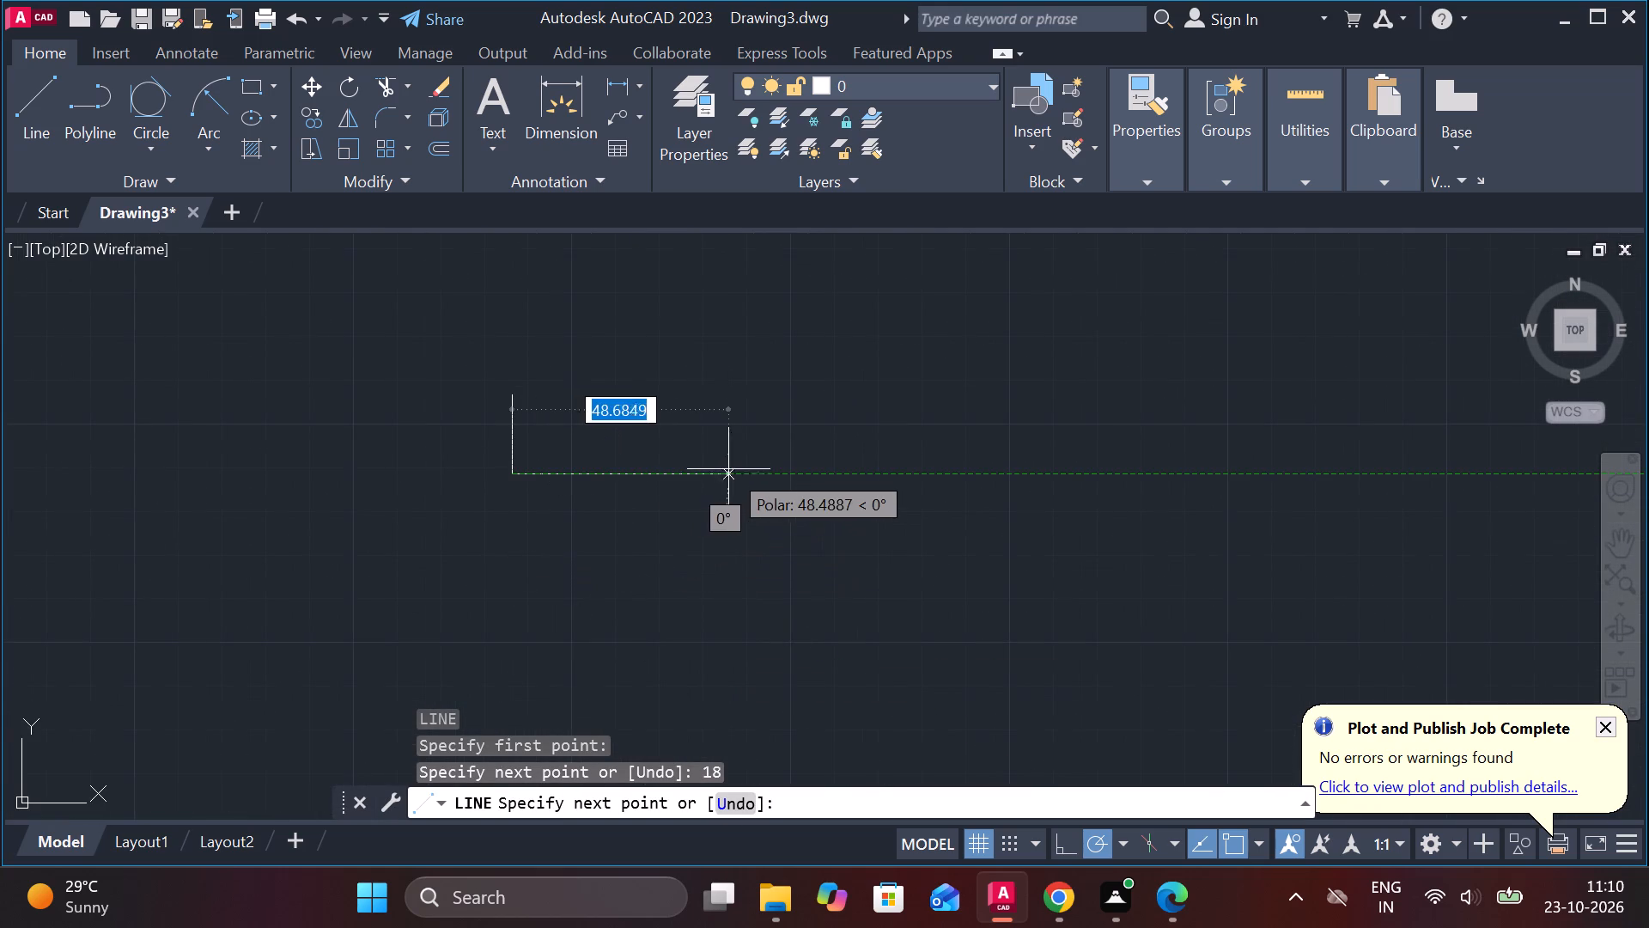
pyautogui.write('11')
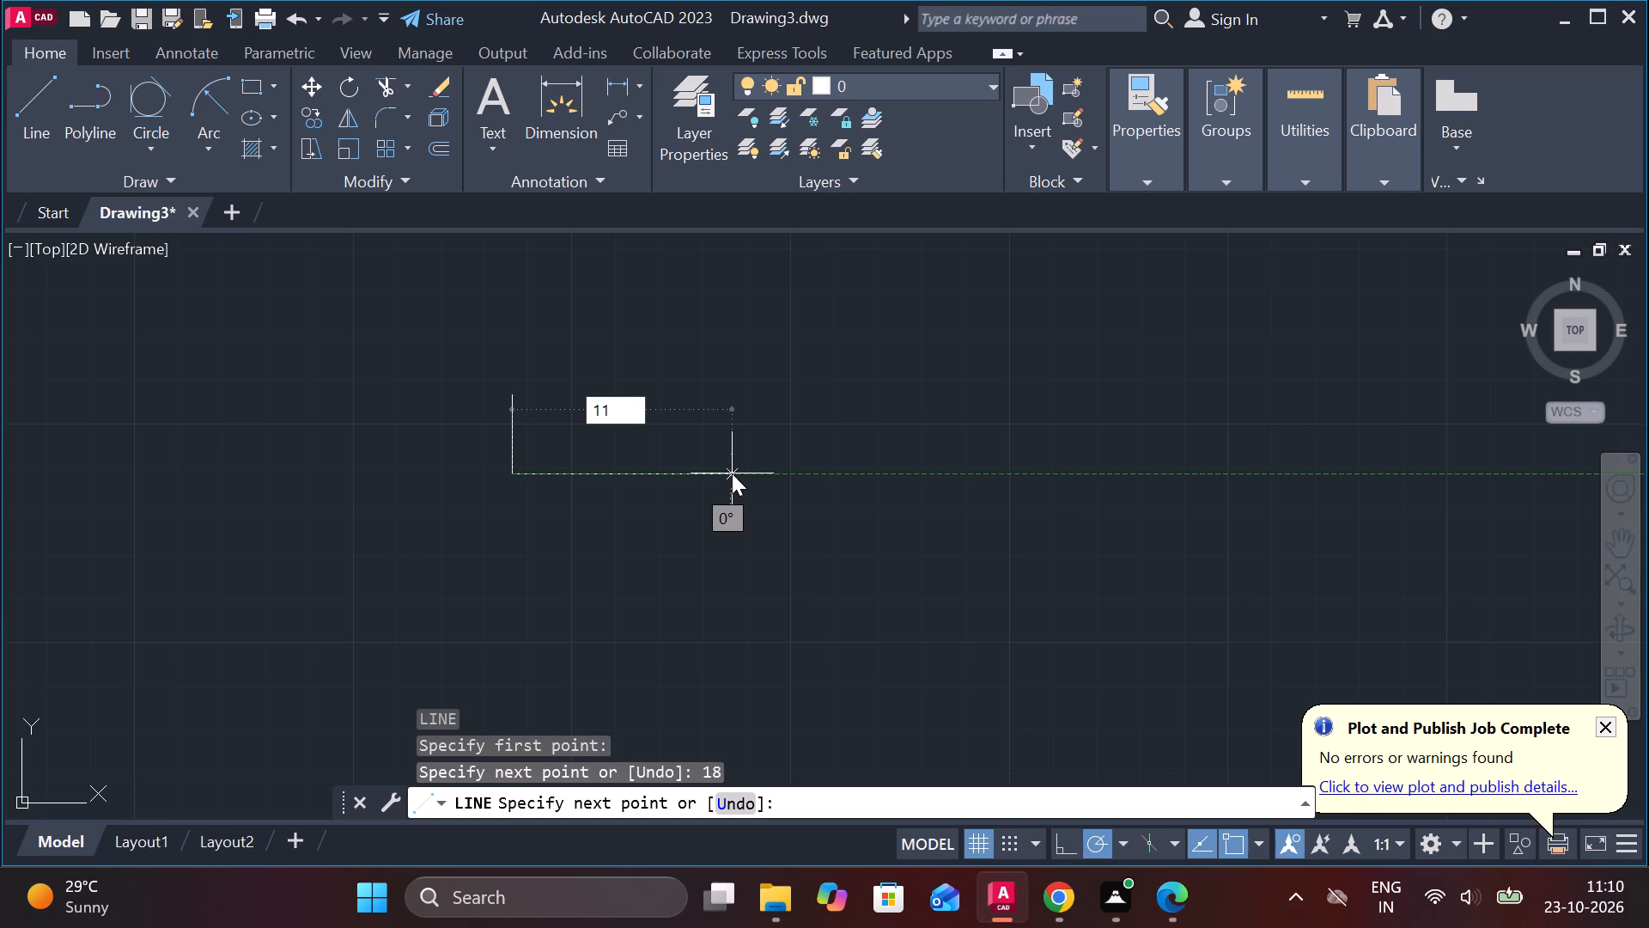
pyautogui.press('4')
pyautogui.press('space')
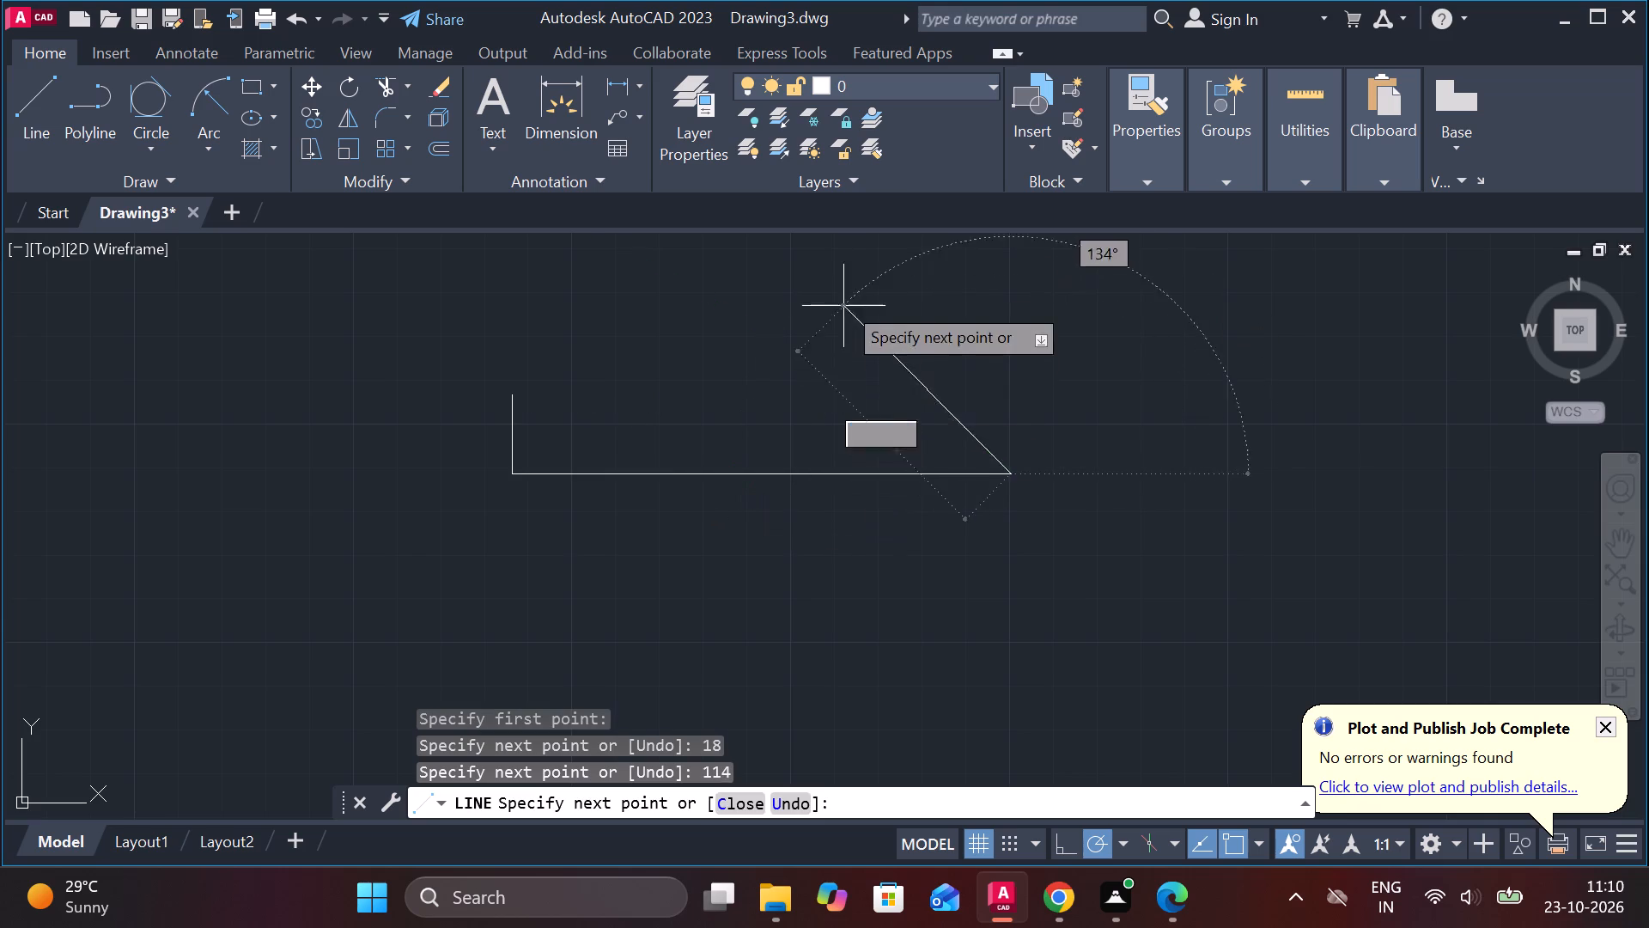
pyautogui.write('18')
pyautogui.press('Return')
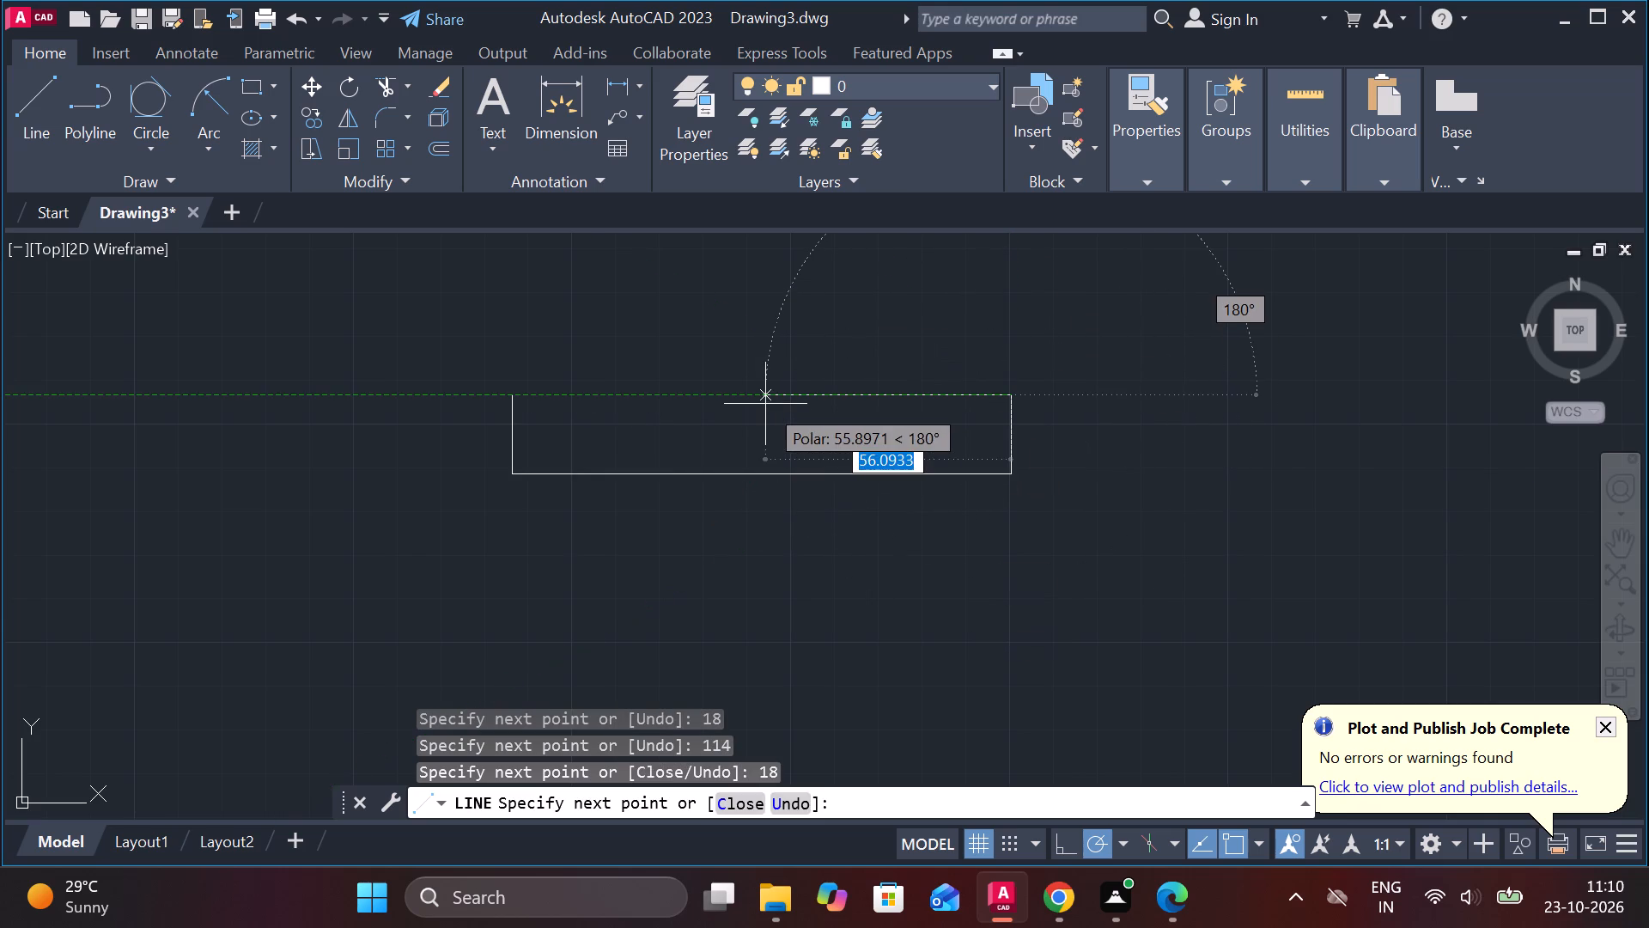
pyautogui.write('114')
pyautogui.press('Return')
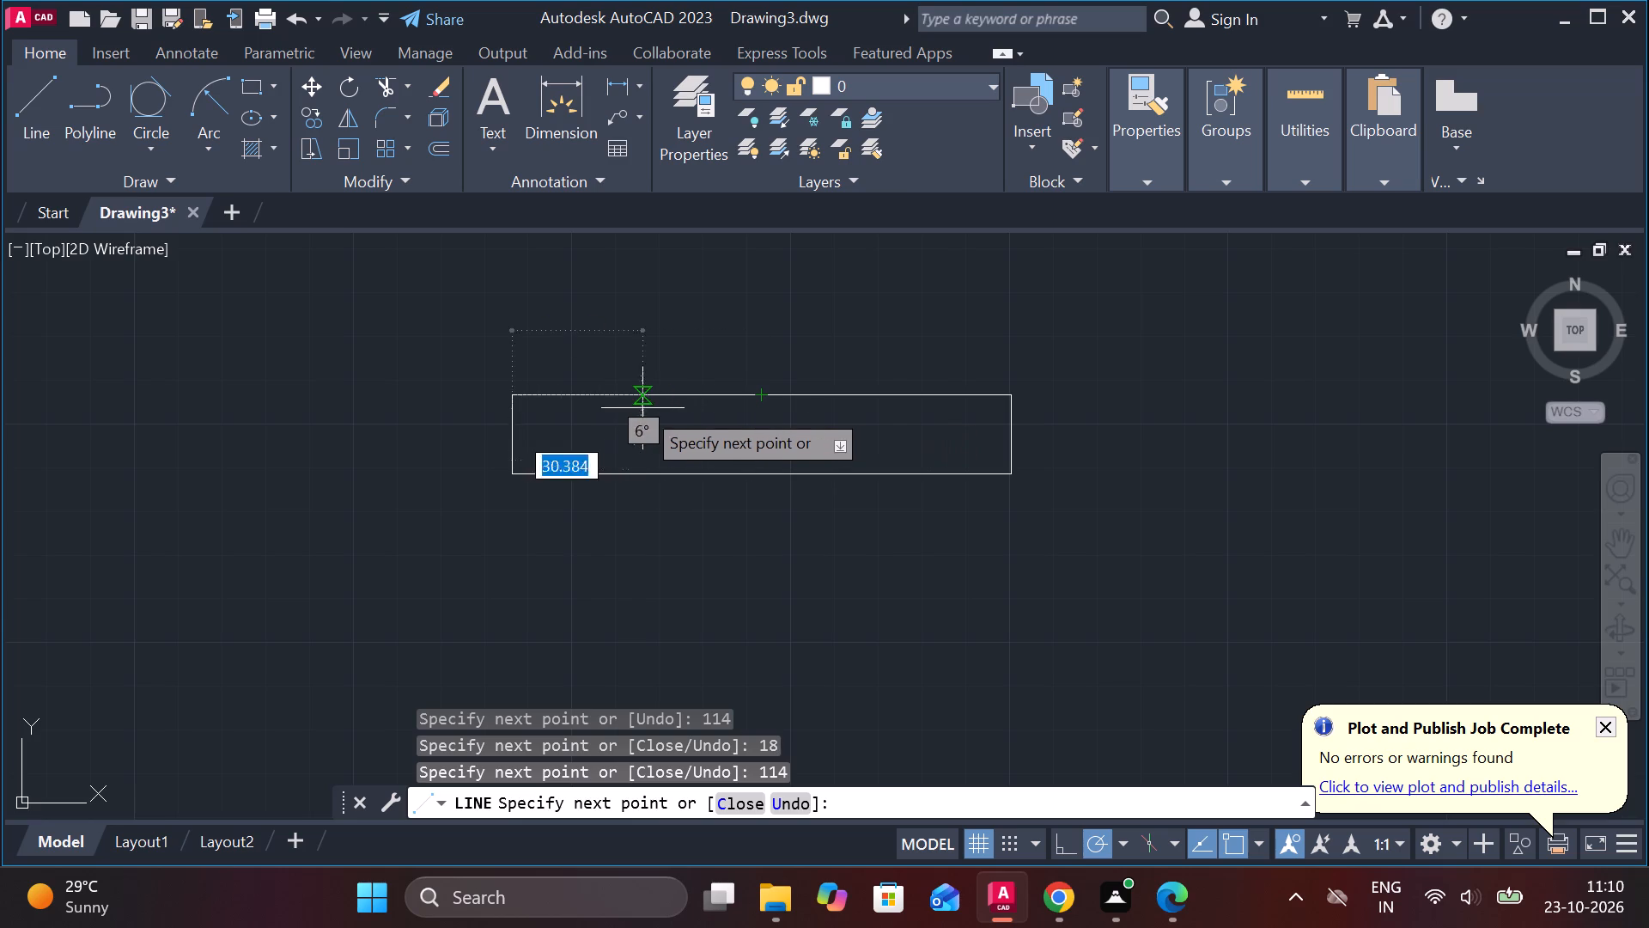
pyautogui.press('Escape')
# Examine the new rectangle's position relative to the undimensioned views and the long rod.
pyautogui.scroll(-2, 587, 478)
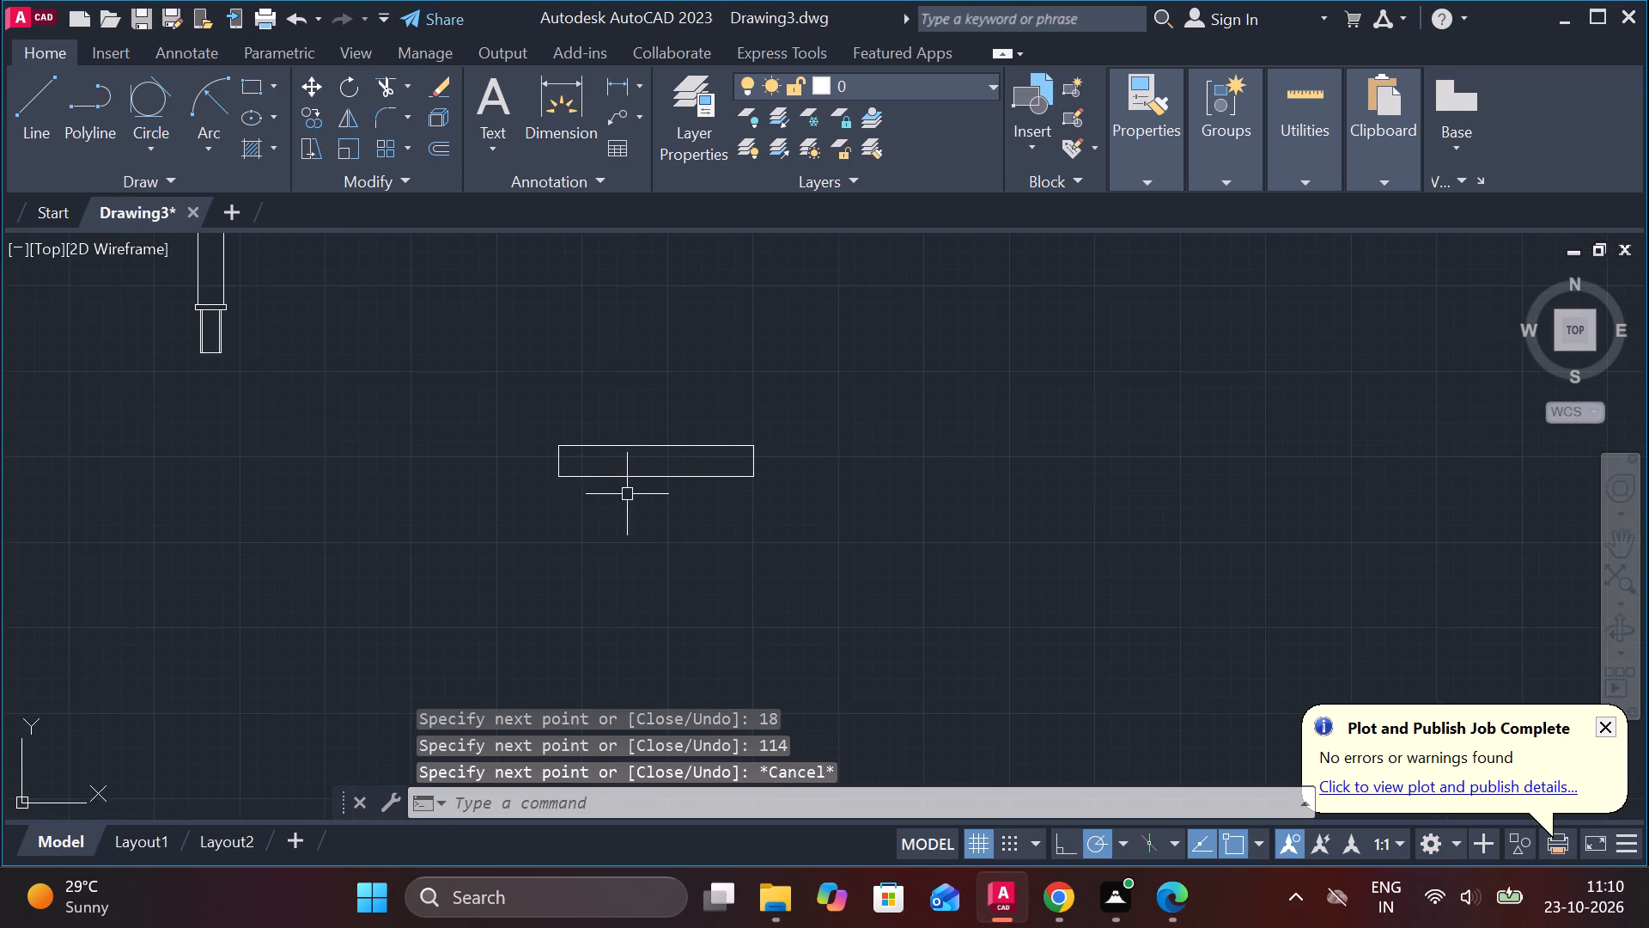
pyautogui.scroll(-2, 629, 494)
pyautogui.scroll(-1, 765, 462)
pyautogui.scroll(1, 709, 463)
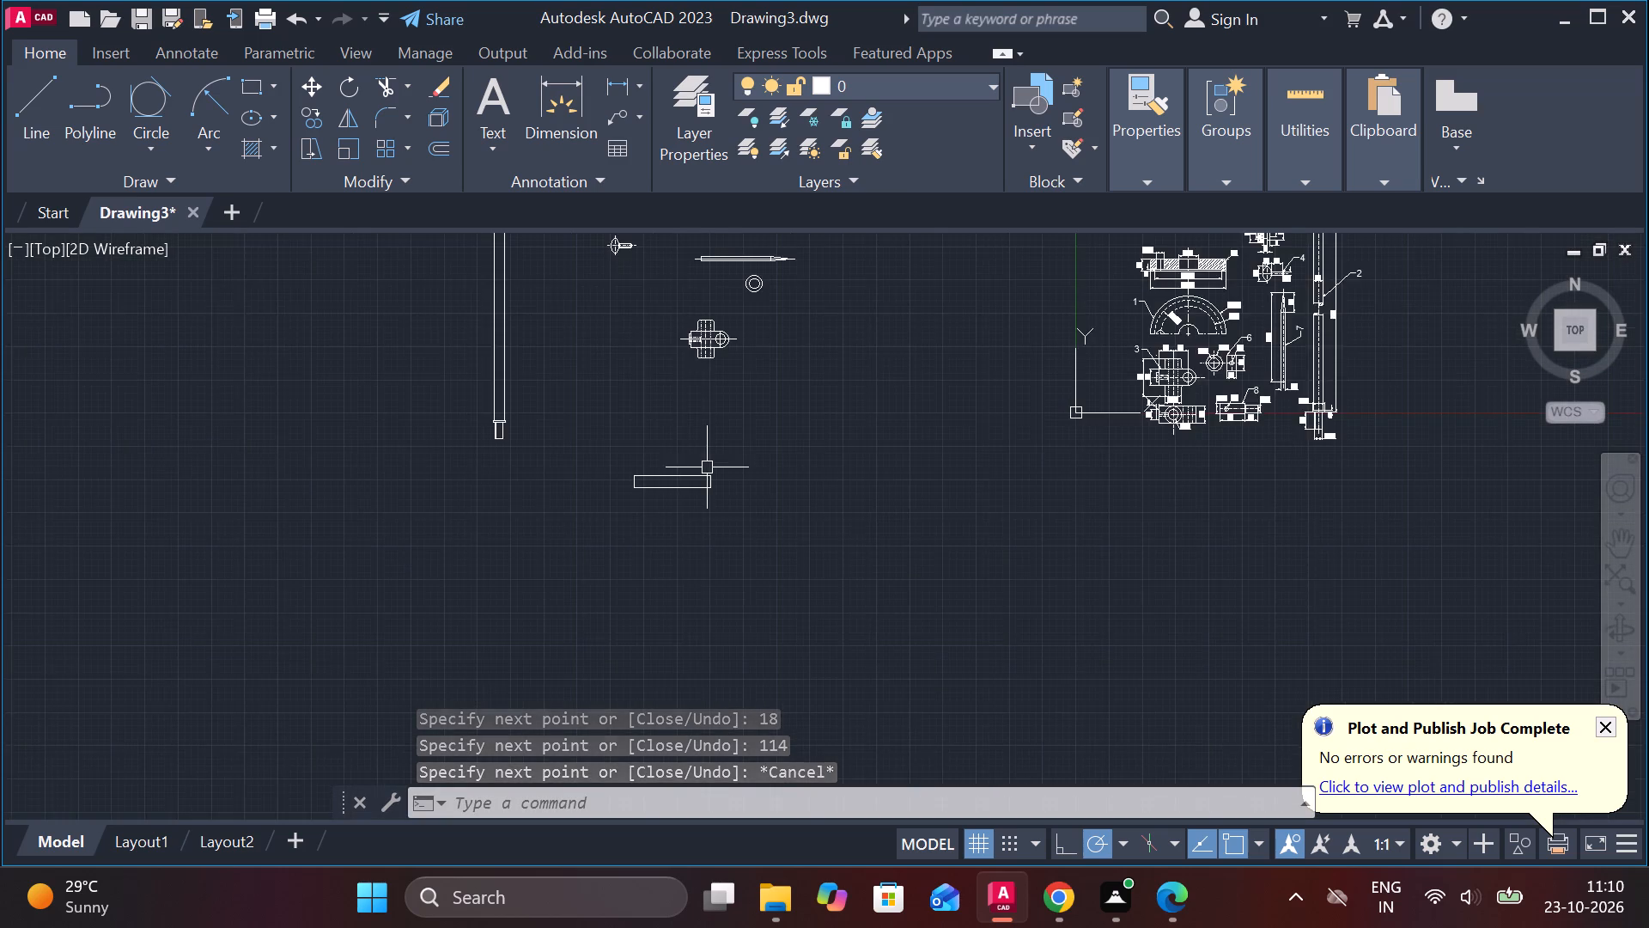
pyautogui.scroll(1, 707, 467)
pyautogui.moveTo(845, 410); pyautogui.dragTo(727, 667, button='middle')
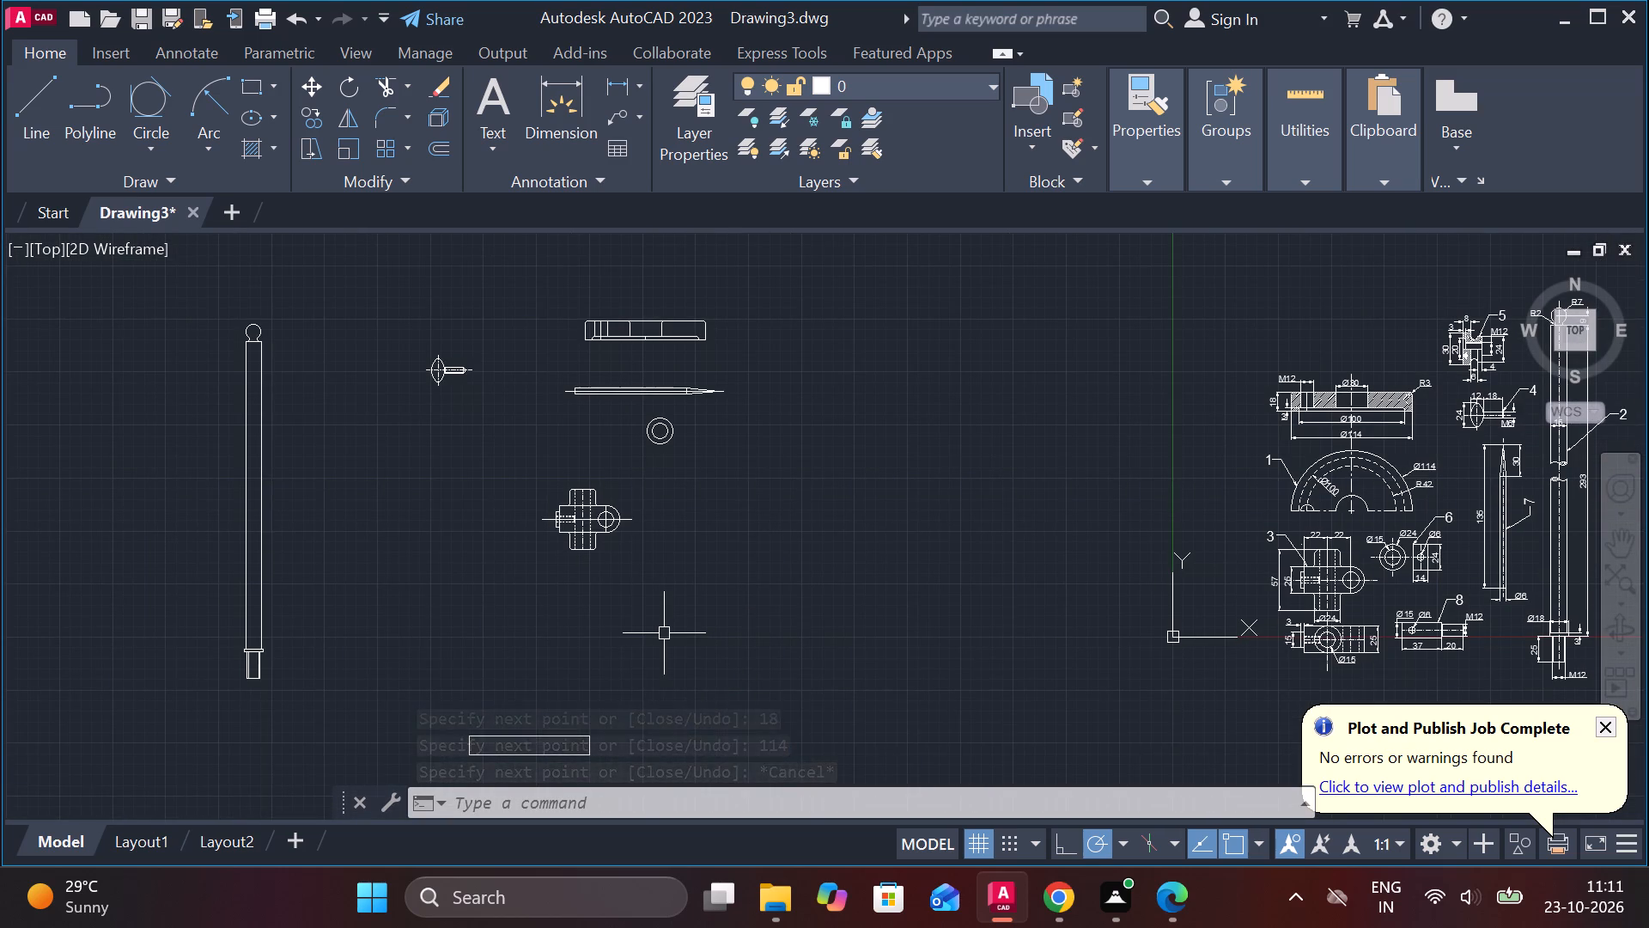
pyautogui.moveTo(501, 687); pyautogui.dragTo(610, 485, button='middle')
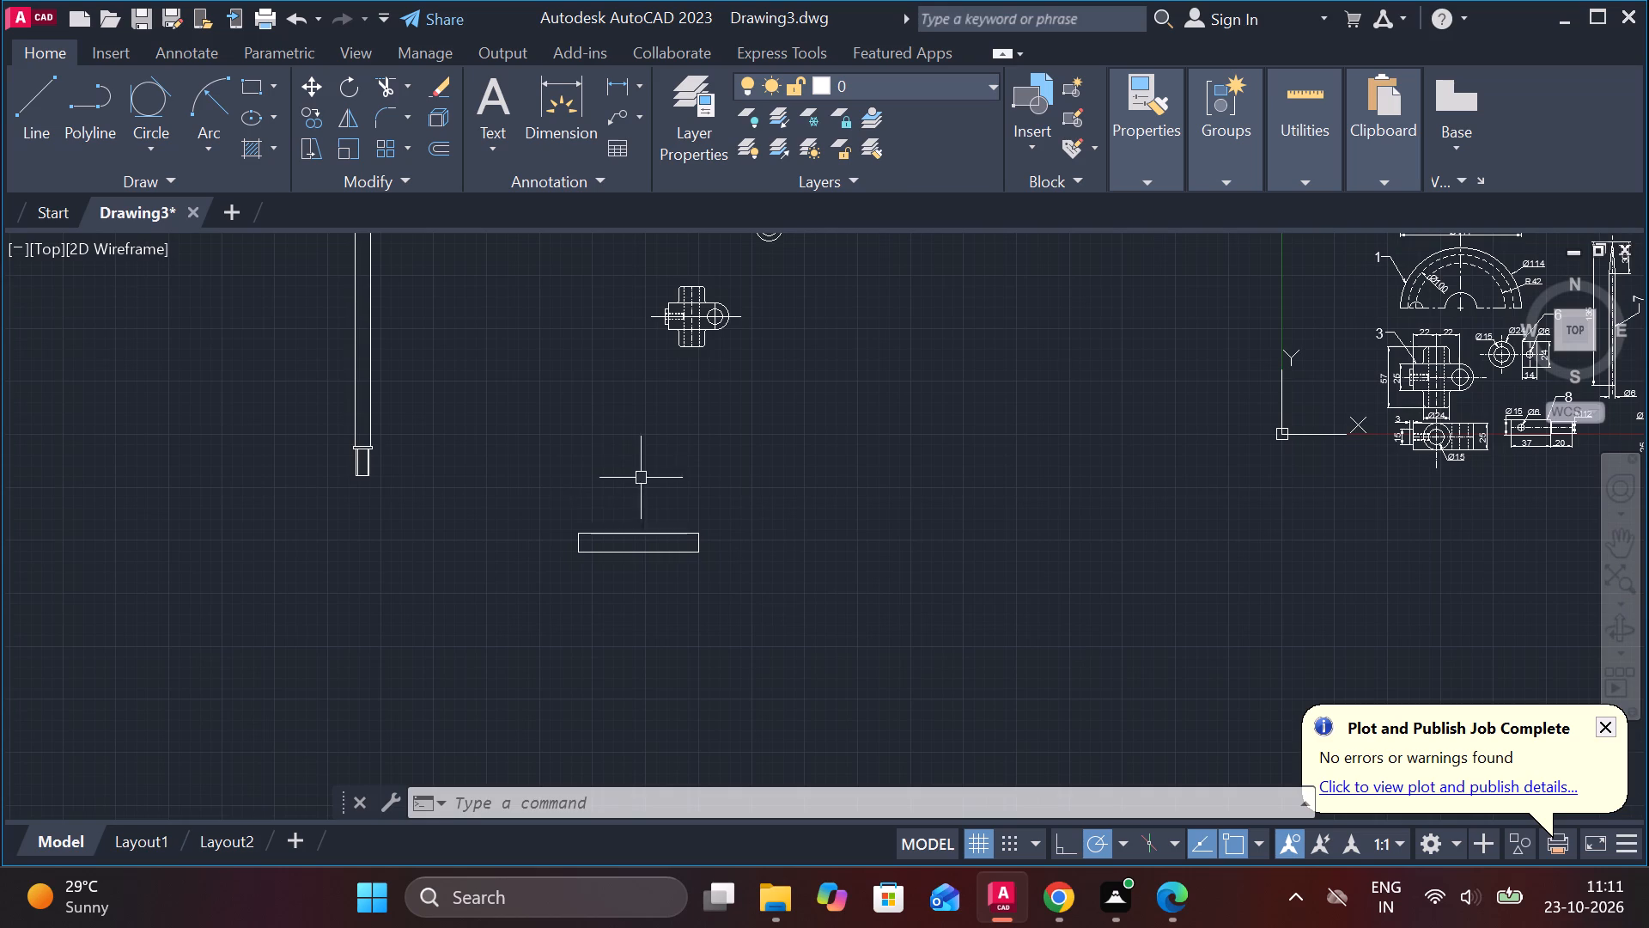
pyautogui.scroll(-1, 582, 499)
pyautogui.scroll(1, 454, 487)
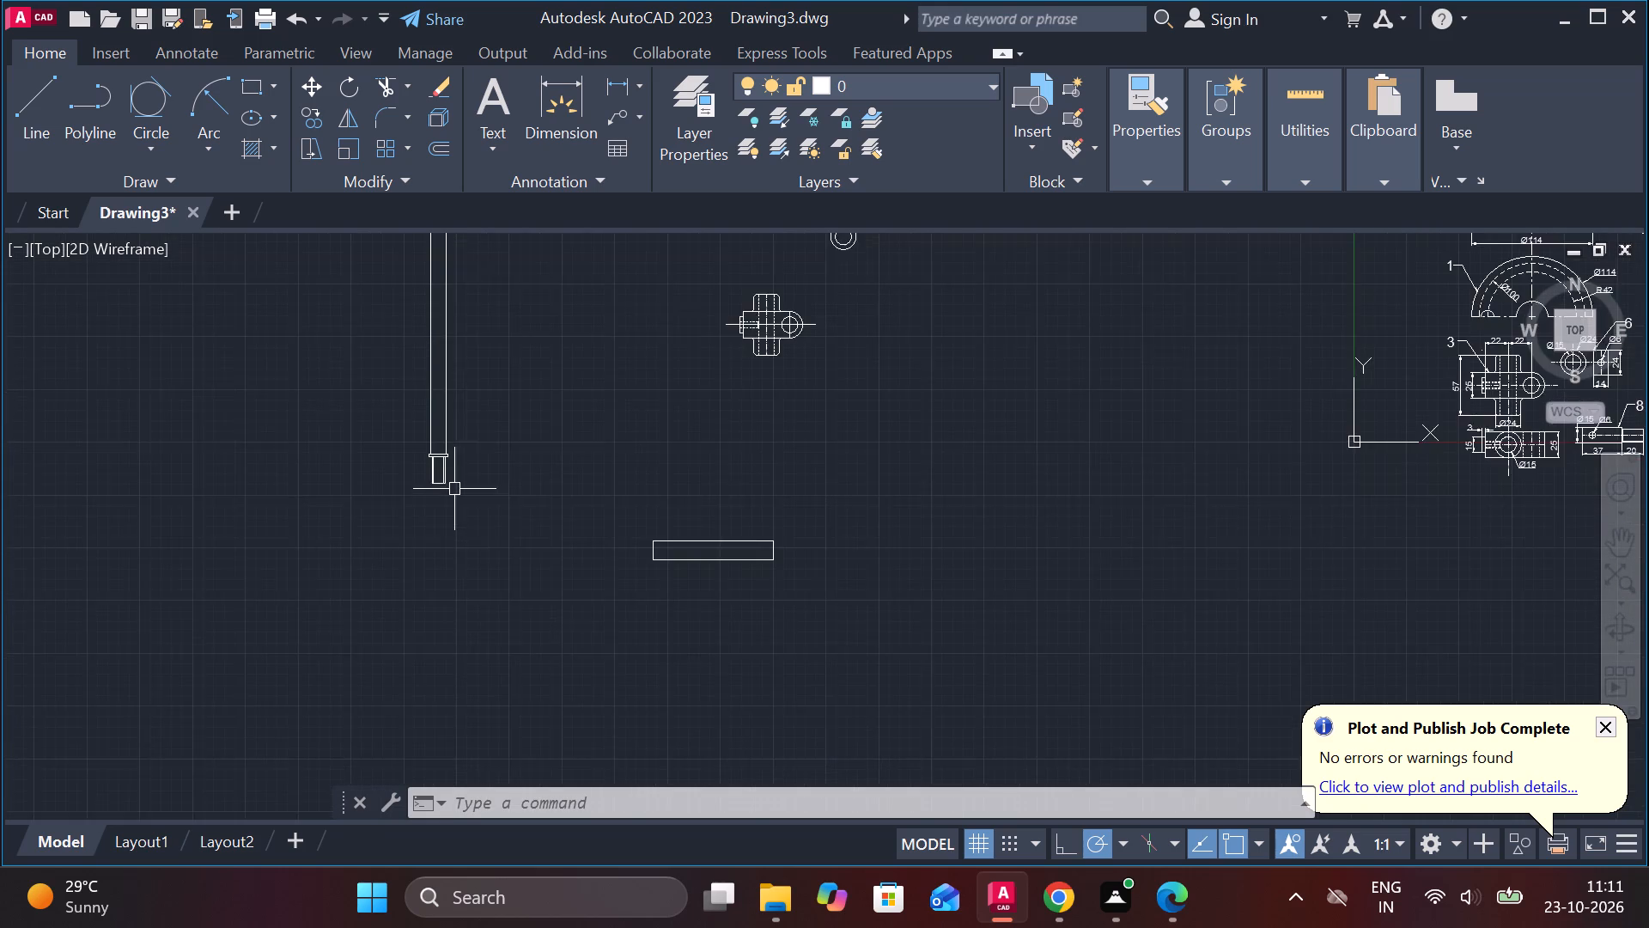
pyautogui.moveTo(465, 498); pyautogui.dragTo(555, 570, button='middle')
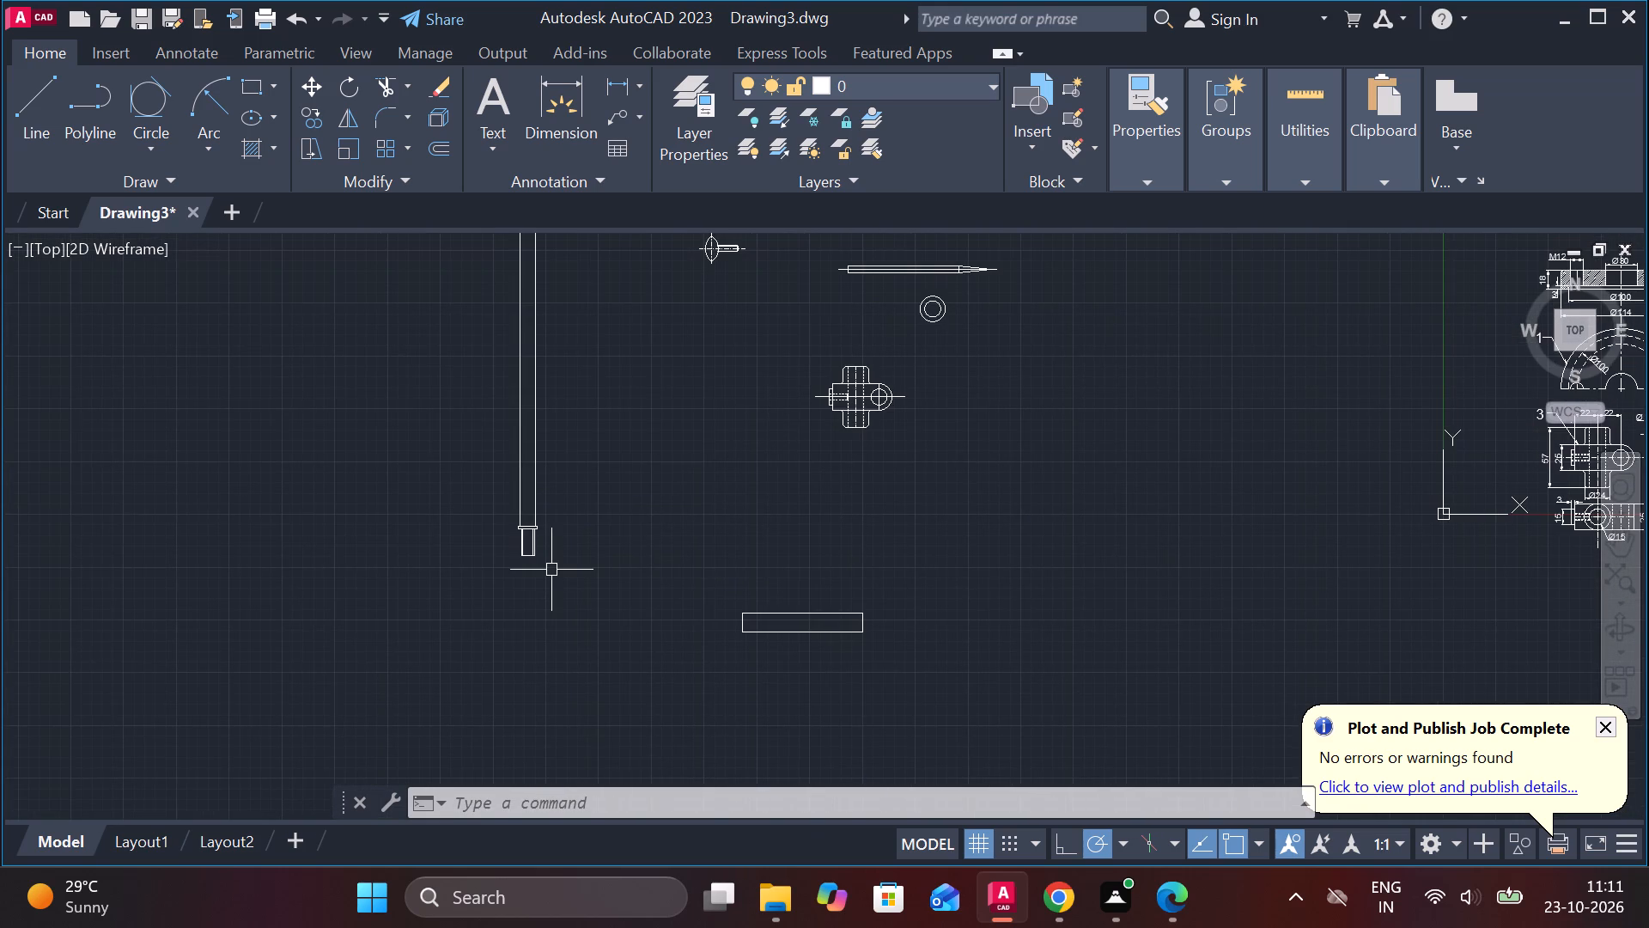
pyautogui.scroll(-1, 551, 570)
pyautogui.scroll(2, 1050, 398)
# Copy part 1's hatched section, with its M12, Ø30 and 18 dimensions, into the empty space below the undimensioned long rod.
pyautogui.moveTo(1050, 398); pyautogui.dragTo(621, 543, button='middle')
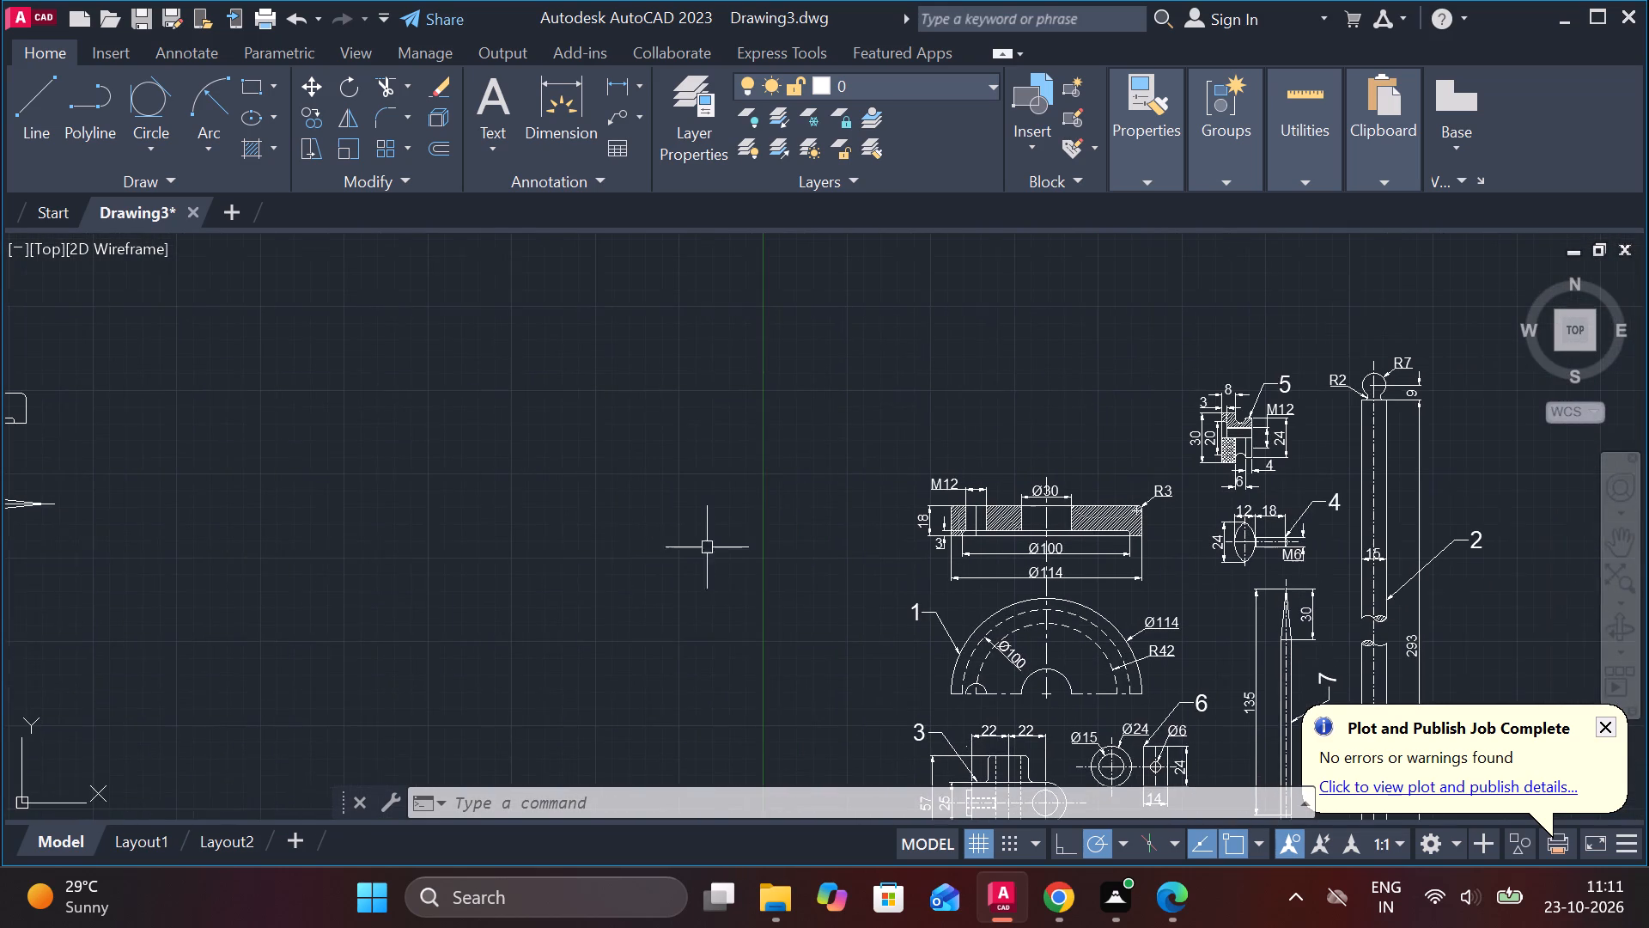
pyautogui.scroll(1, 919, 549)
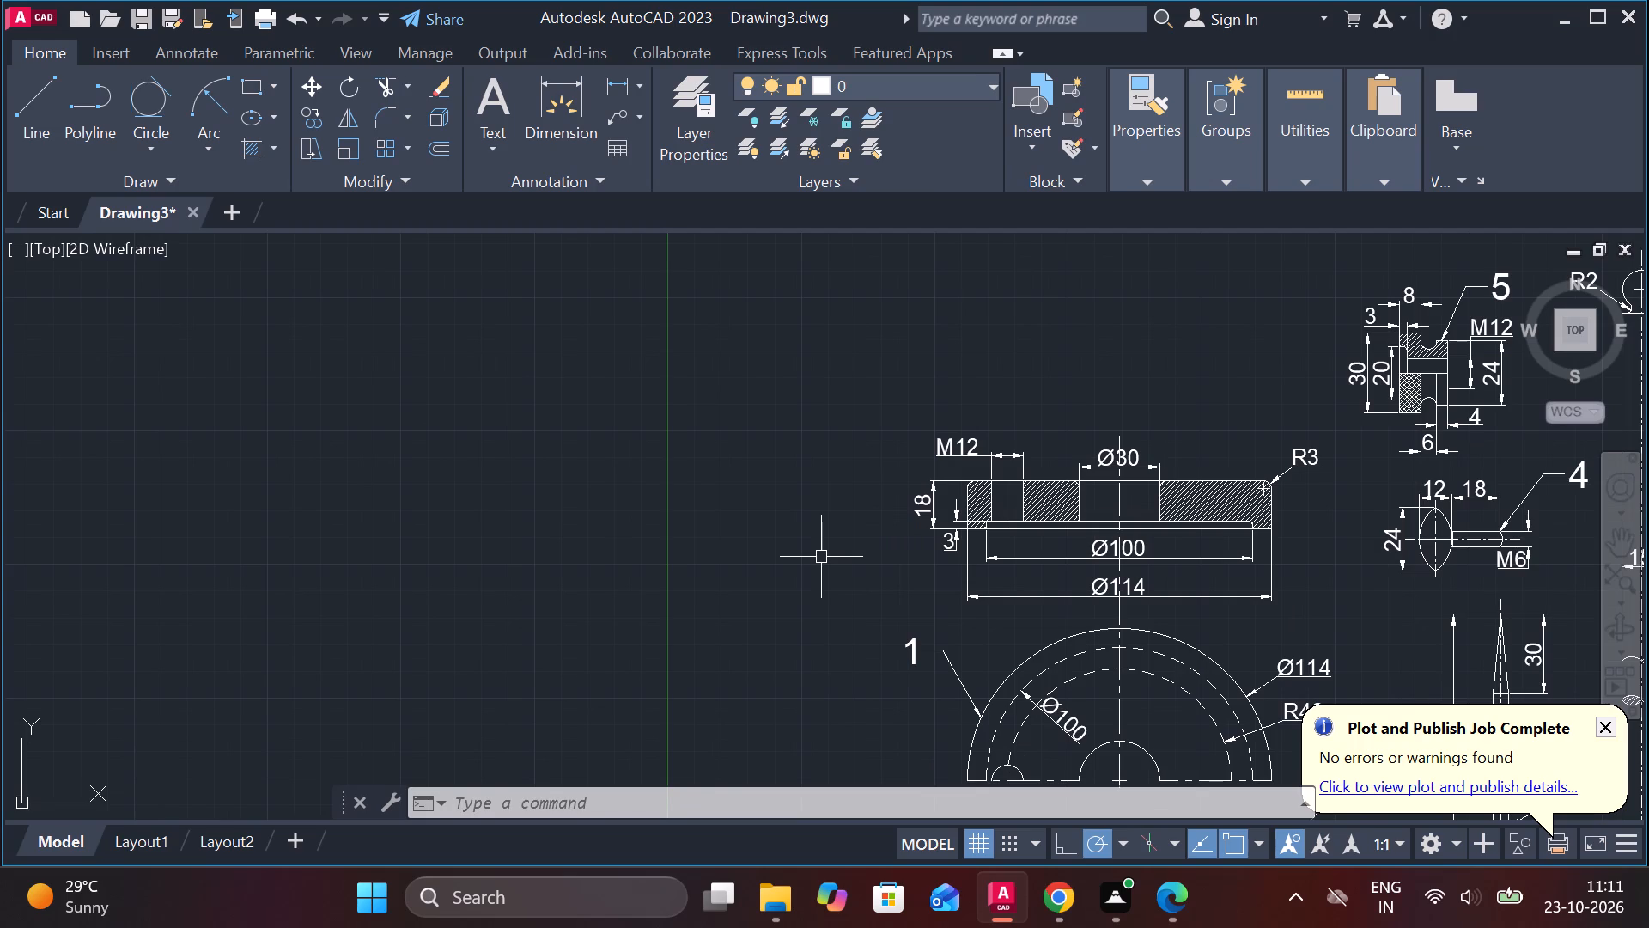
pyautogui.moveTo(826, 557); pyautogui.dragTo(618, 537, button='middle')
pyautogui.scroll(-1, 803, 555)
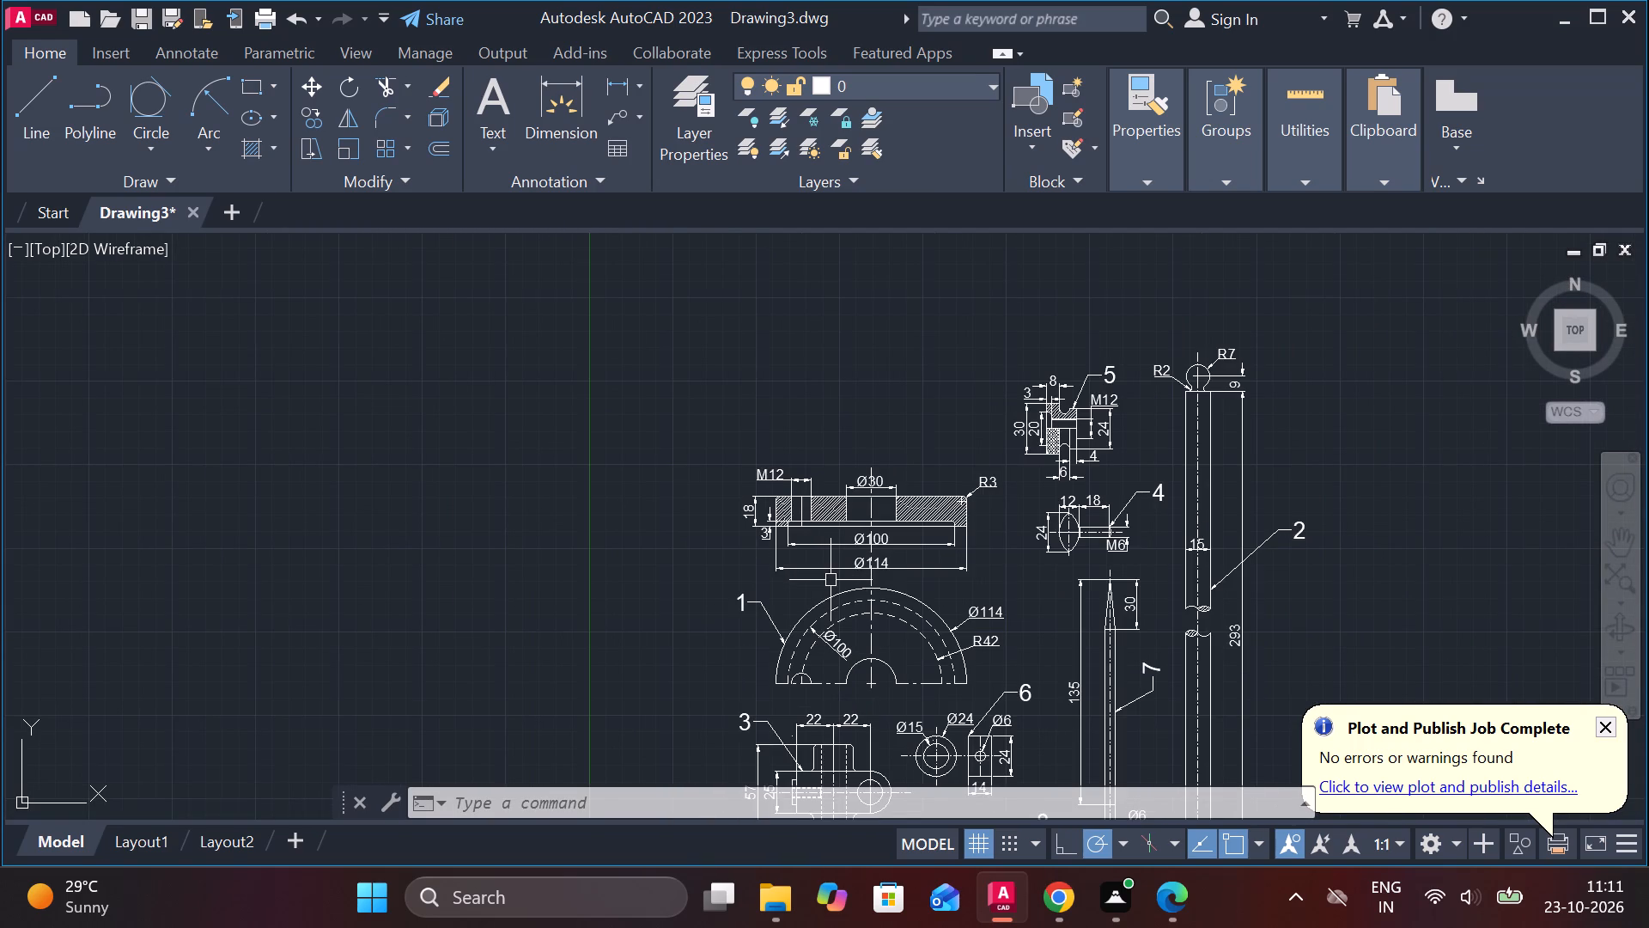
pyautogui.scroll(2, 820, 522)
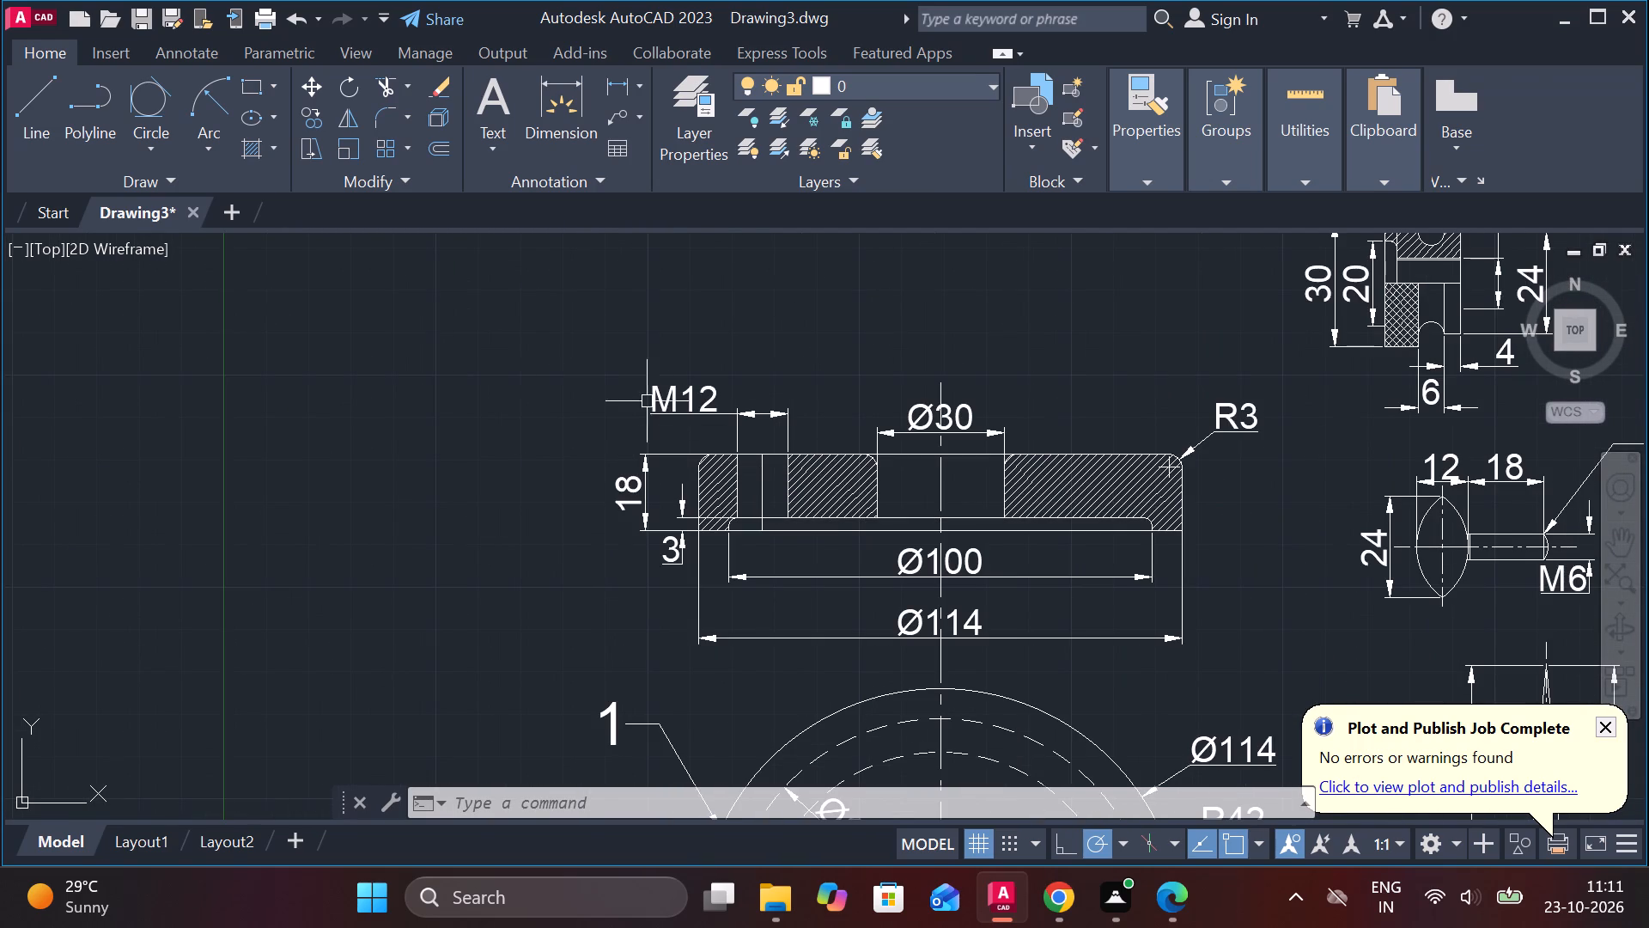
pyautogui.doubleClick(586, 352)
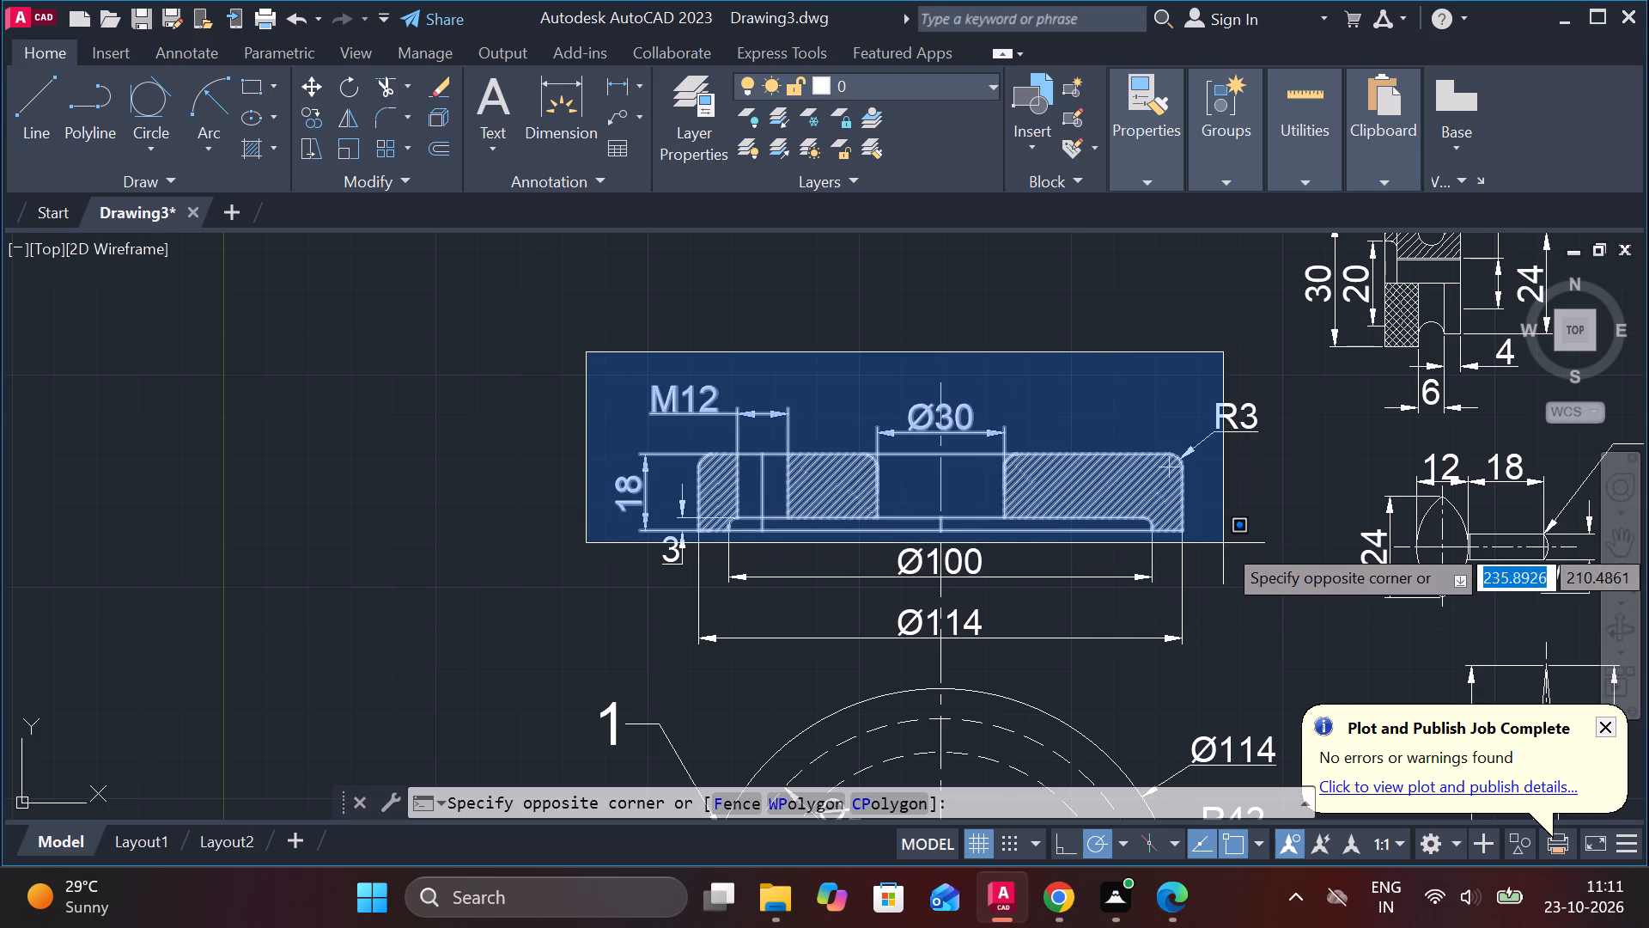
pyautogui.click(1223, 543)
pyautogui.write('CO')
pyautogui.press('Return')
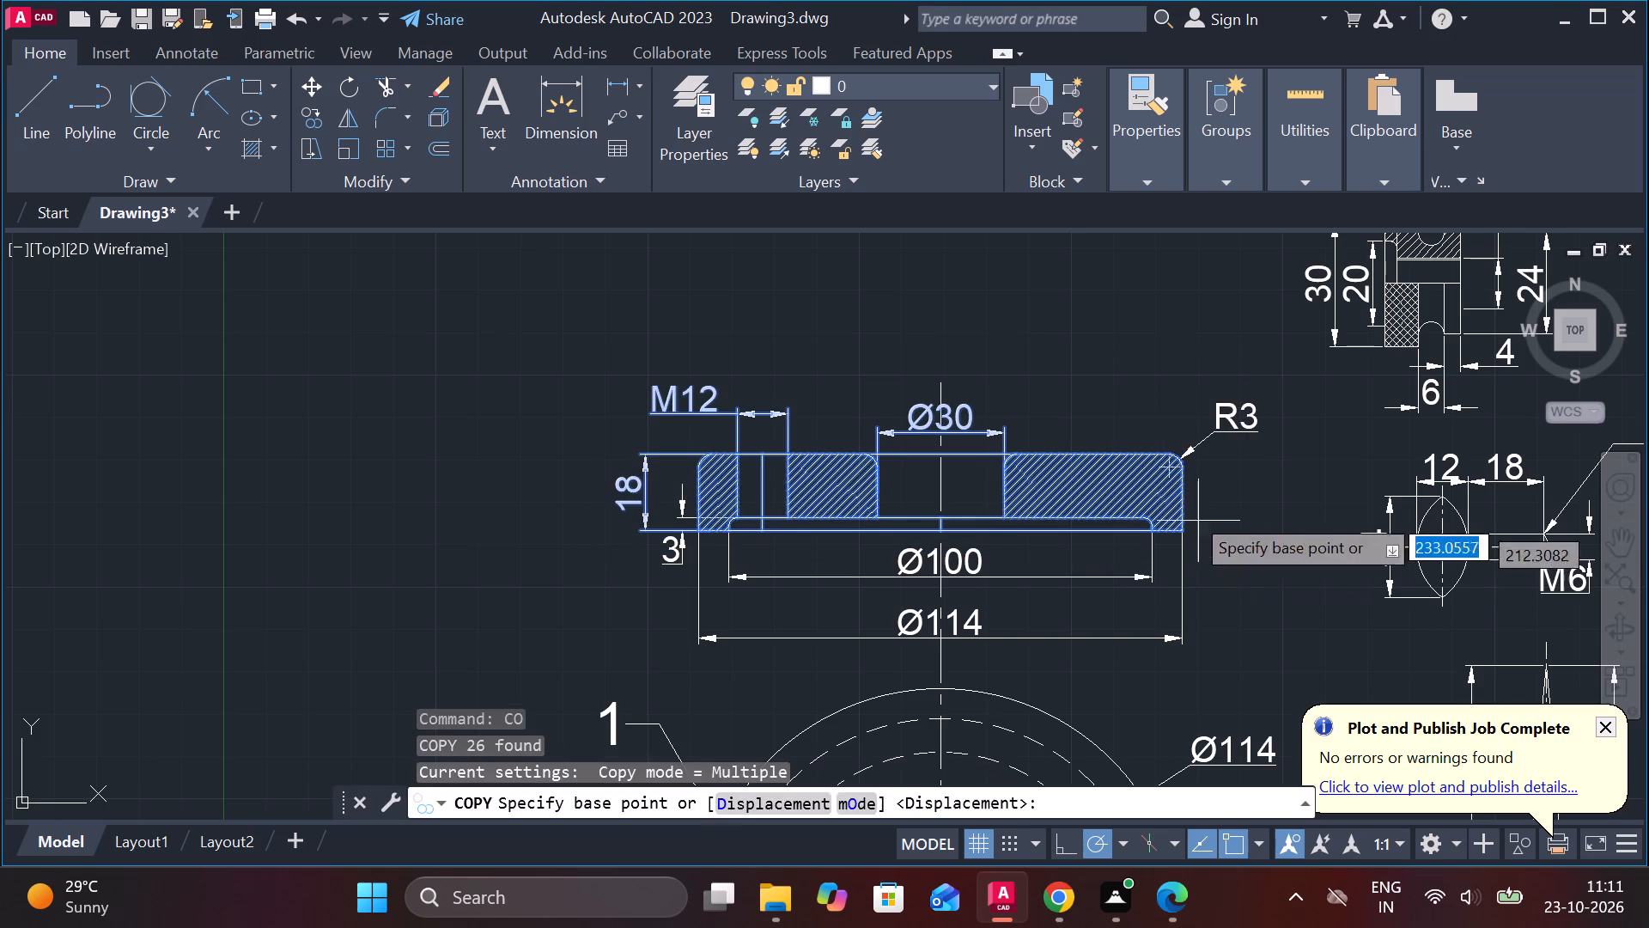
pyautogui.click(1120, 417)
pyautogui.scroll(-2, 1120, 417)
pyautogui.moveTo(717, 548); pyautogui.dragTo(972, 313, button='middle')
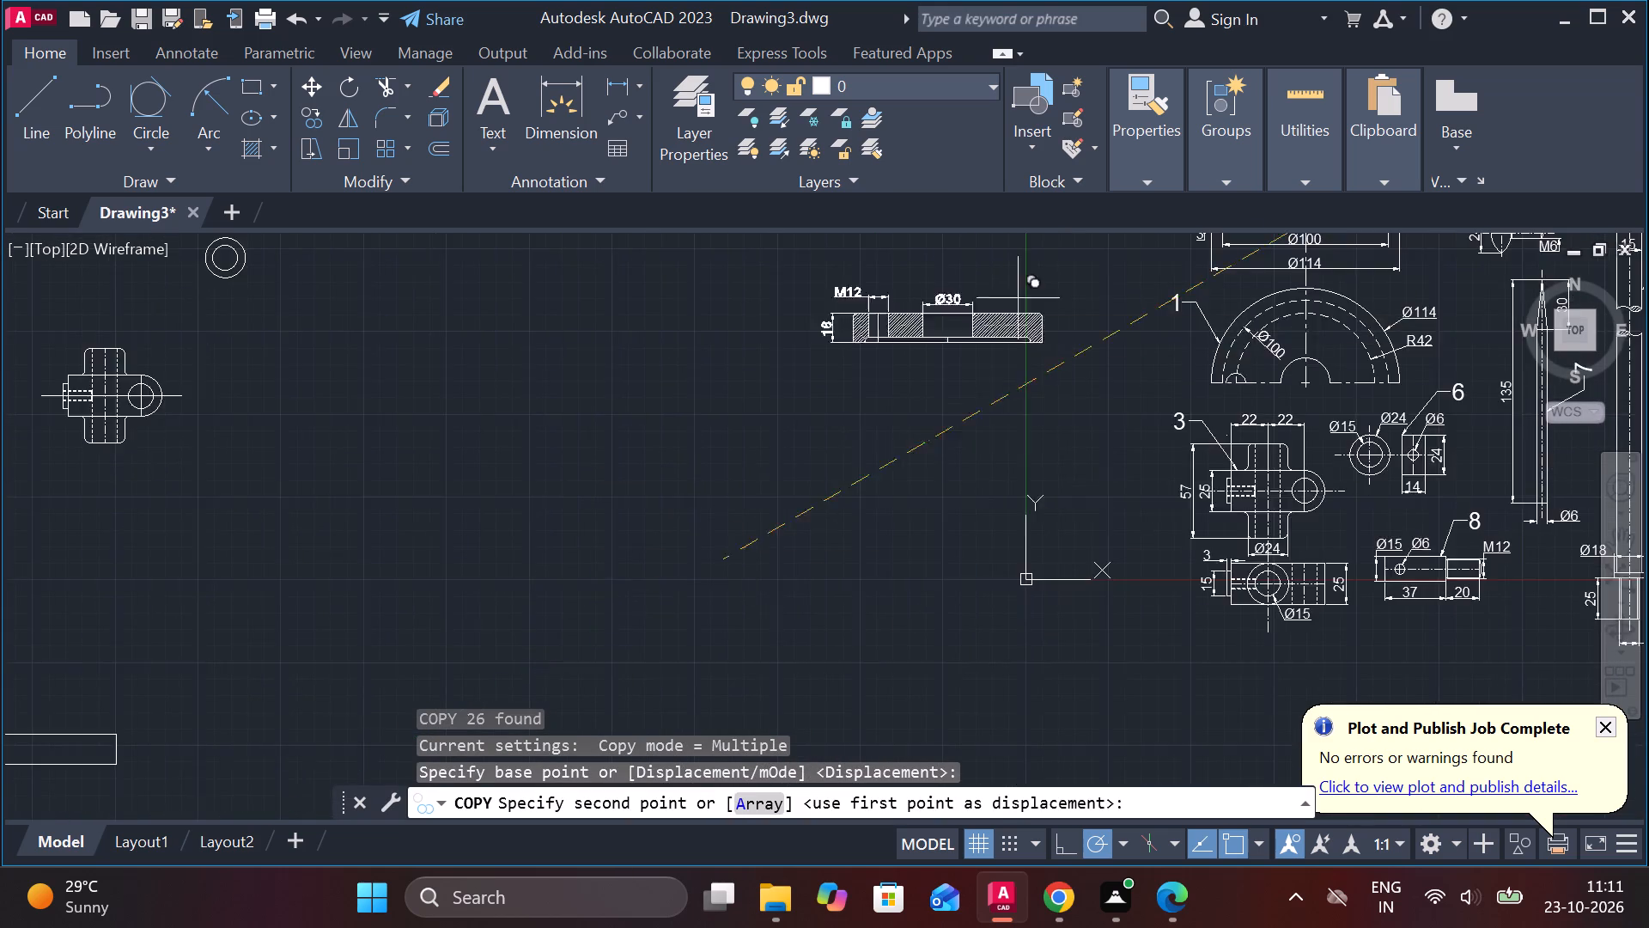
pyautogui.scroll(-2, 917, 484)
pyautogui.moveTo(537, 570); pyautogui.dragTo(852, 520, button='middle')
pyautogui.scroll(2, 581, 568)
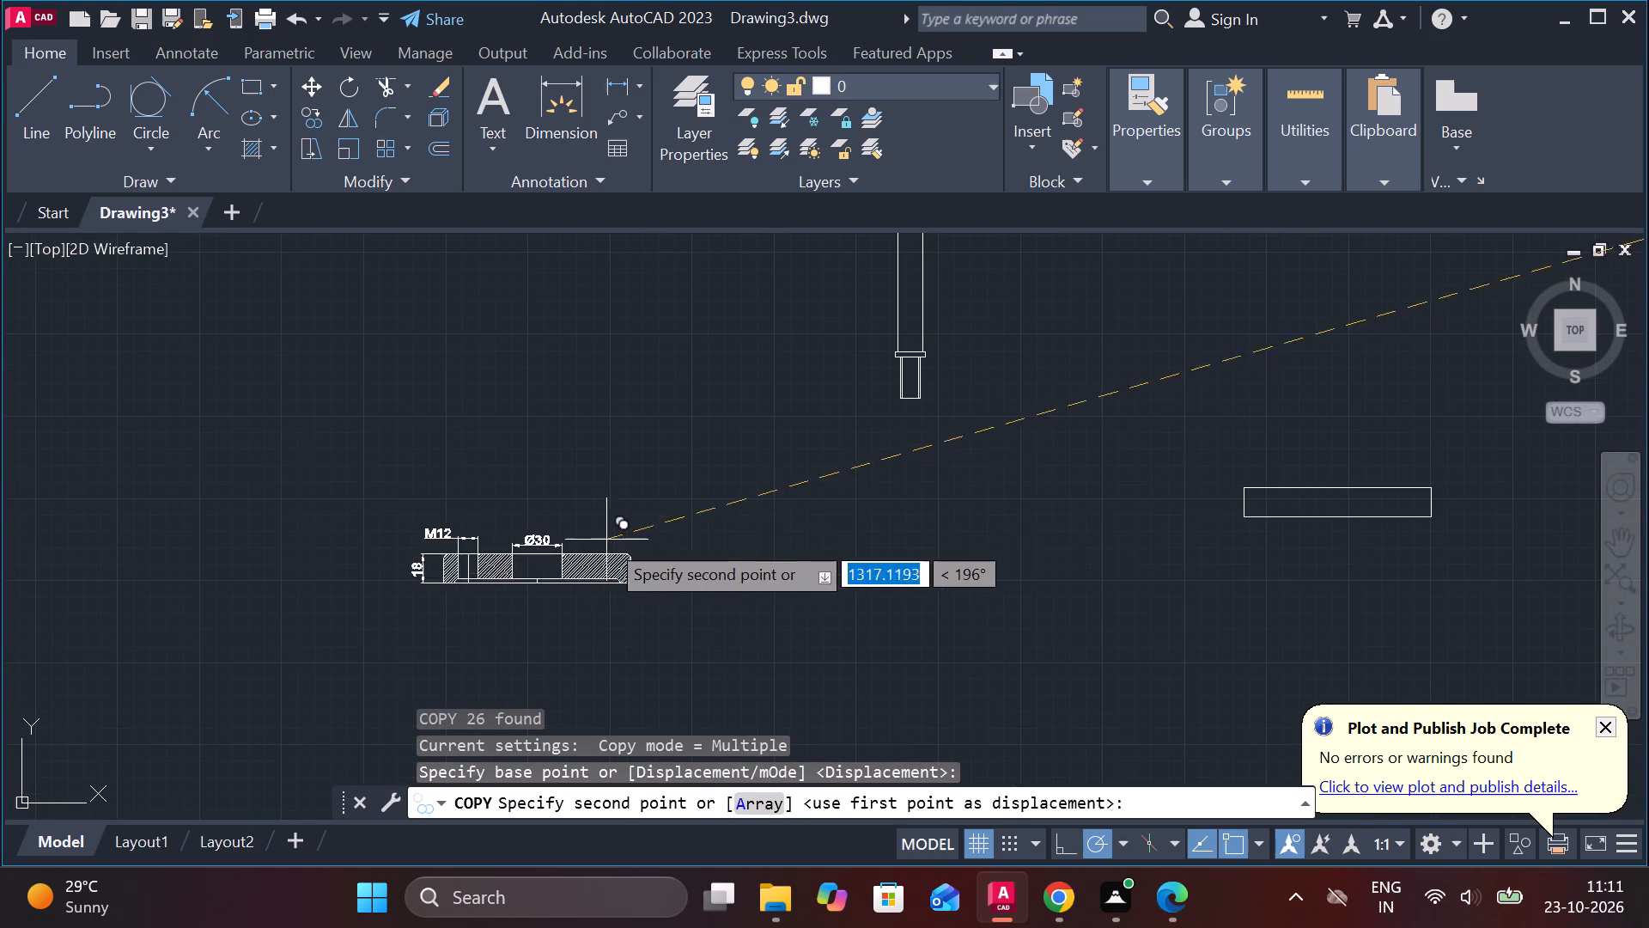
pyautogui.click(944, 500)
pyautogui.scroll(2, 867, 498)
pyautogui.press('Escape')
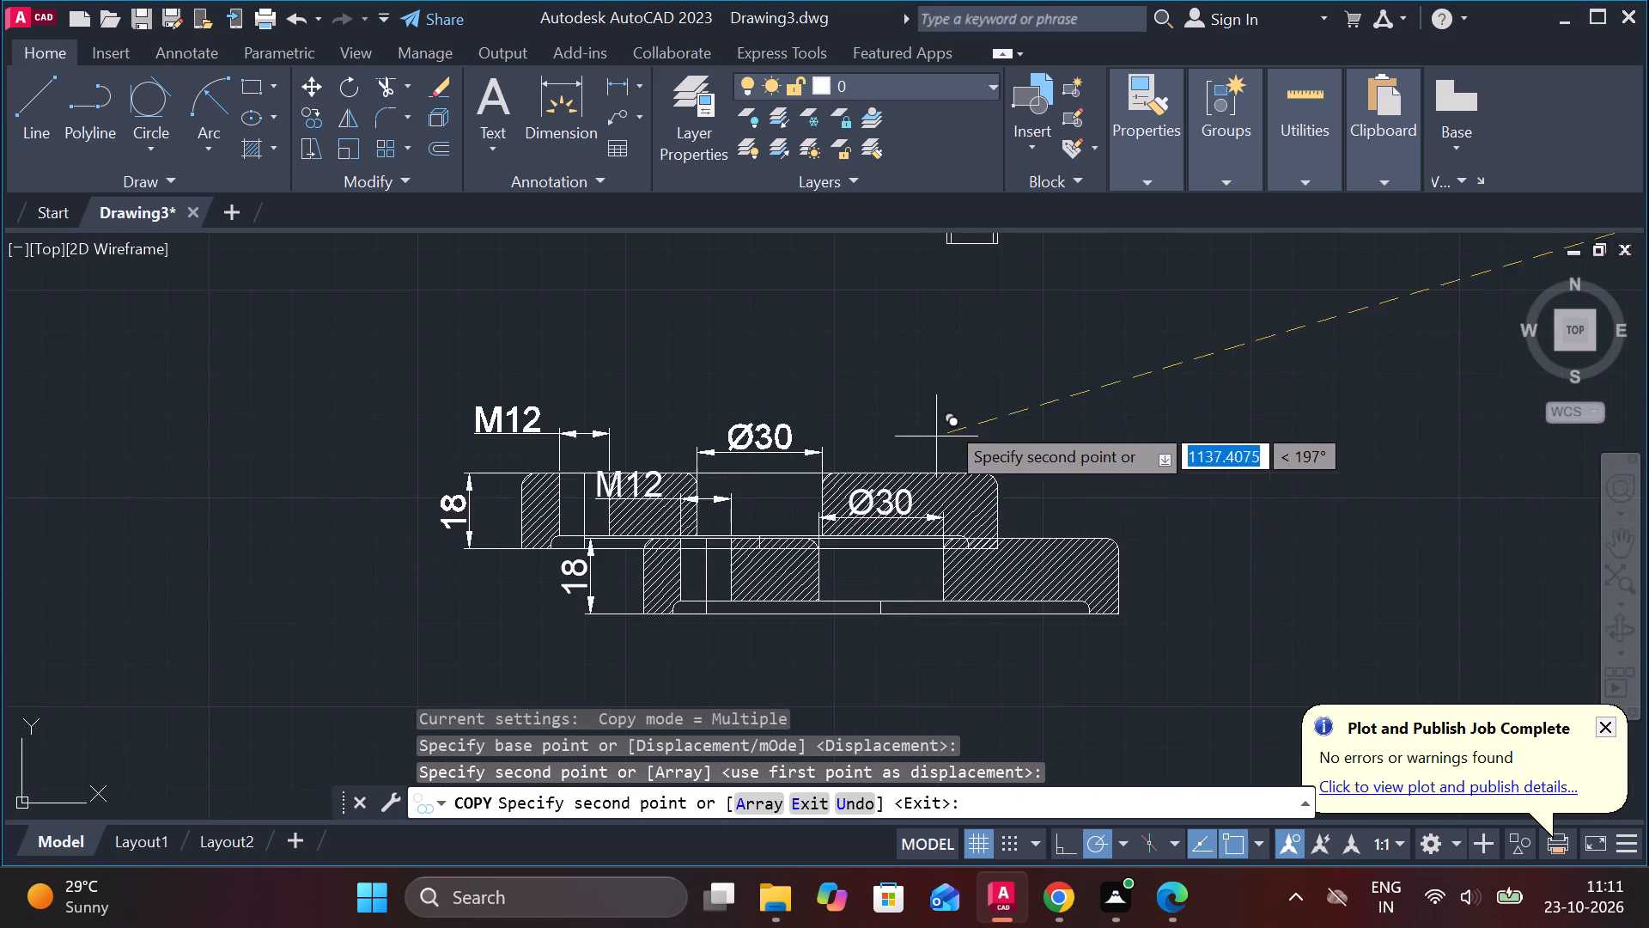
# Erase the M12, Ø30 and 18 dimensions and the hatching from the copied plate section.
pyautogui.click(636, 482)
pyautogui.click(578, 567)
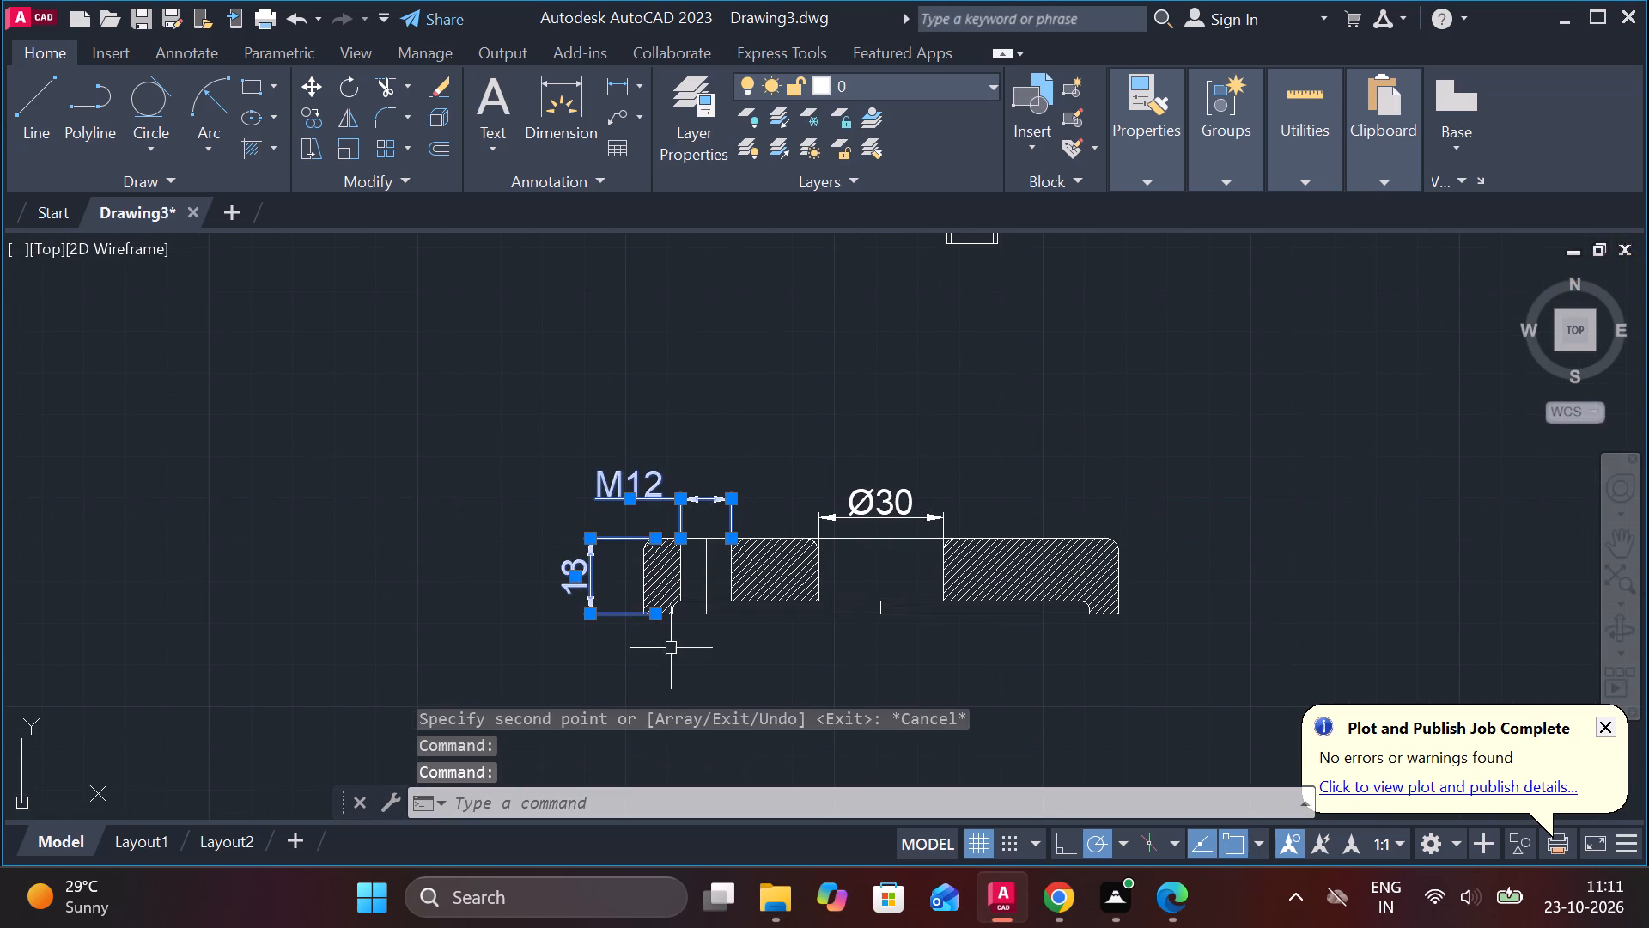
pyautogui.click(853, 511)
pyautogui.write('E')
pyautogui.press('space')
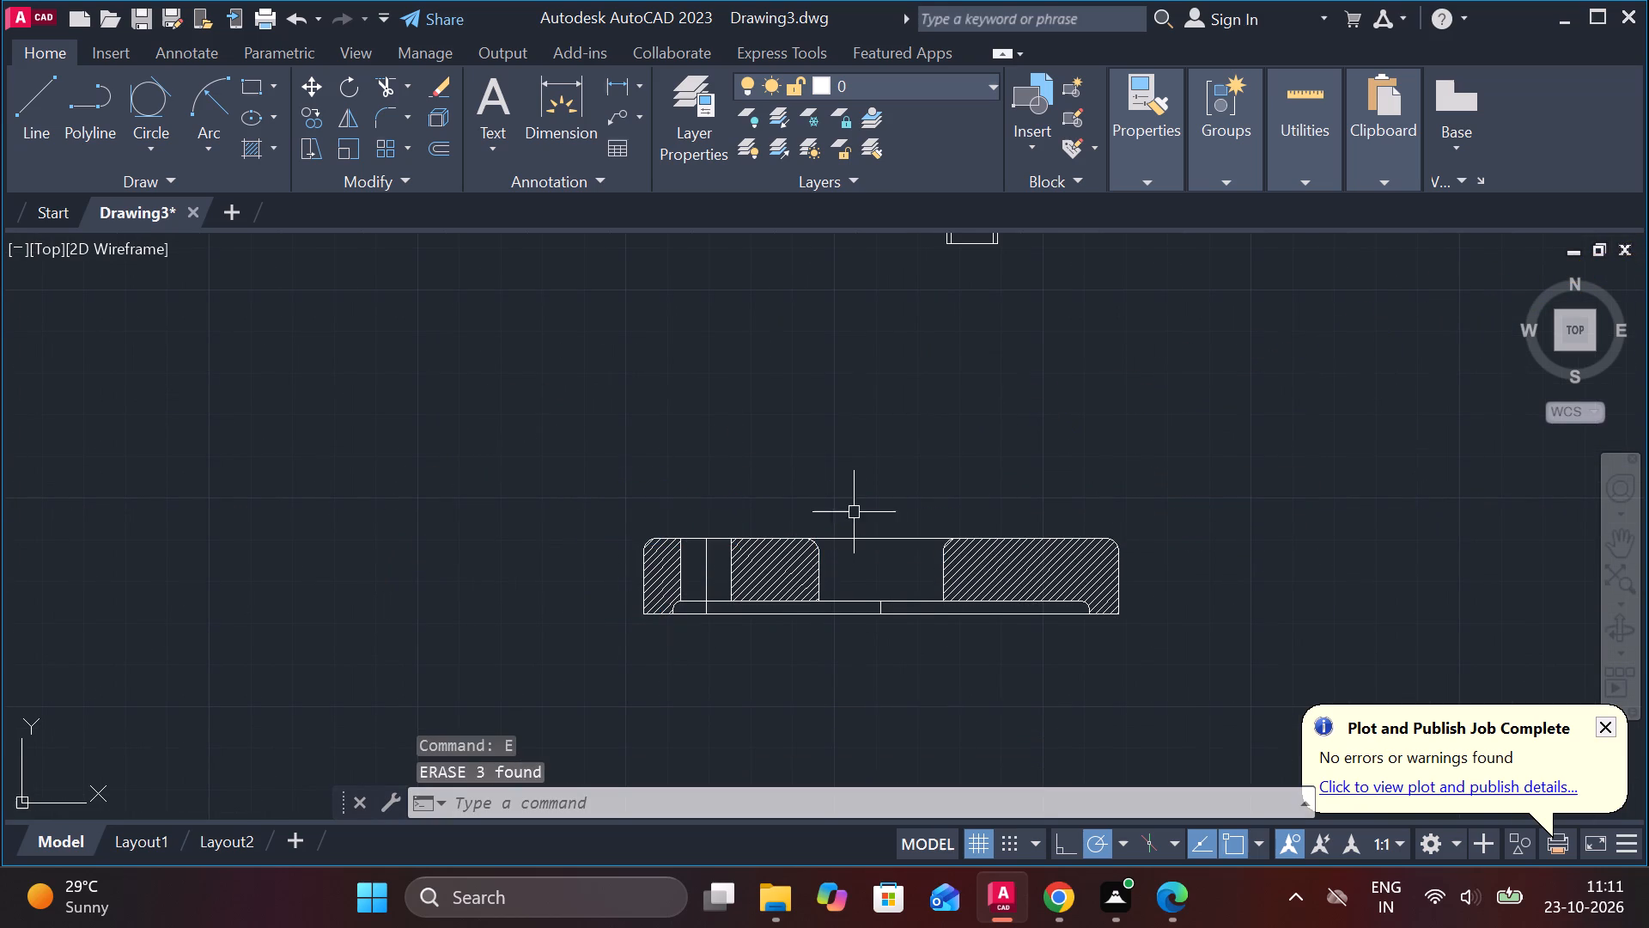
pyautogui.click(802, 577)
pyautogui.press('e')
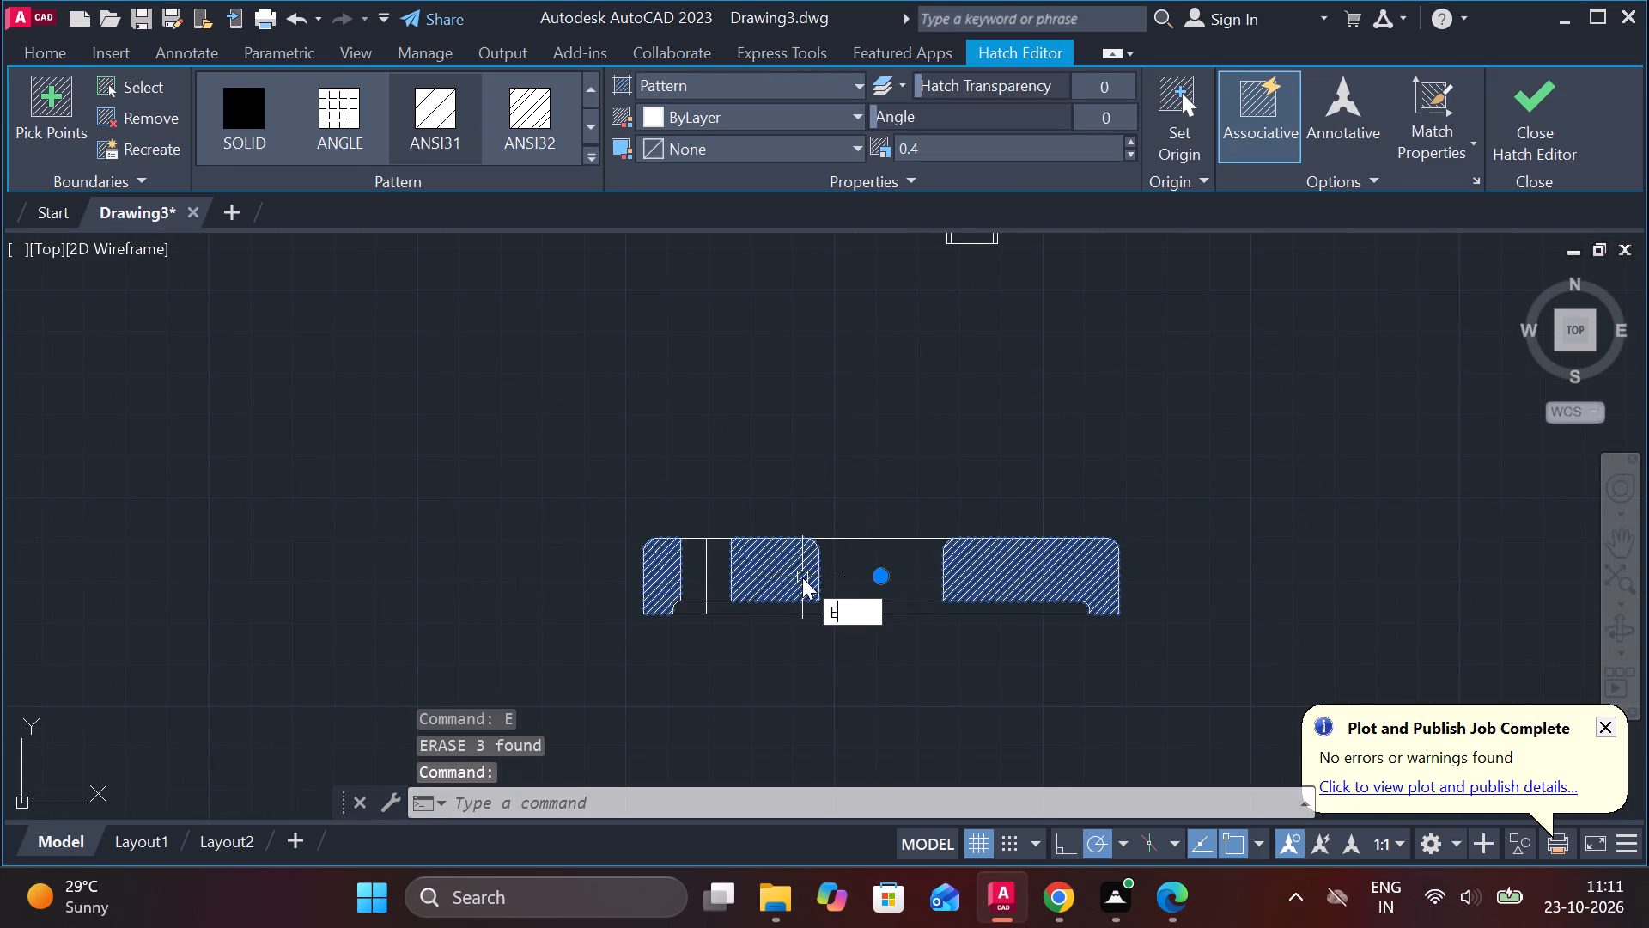
pyautogui.click(858, 638)
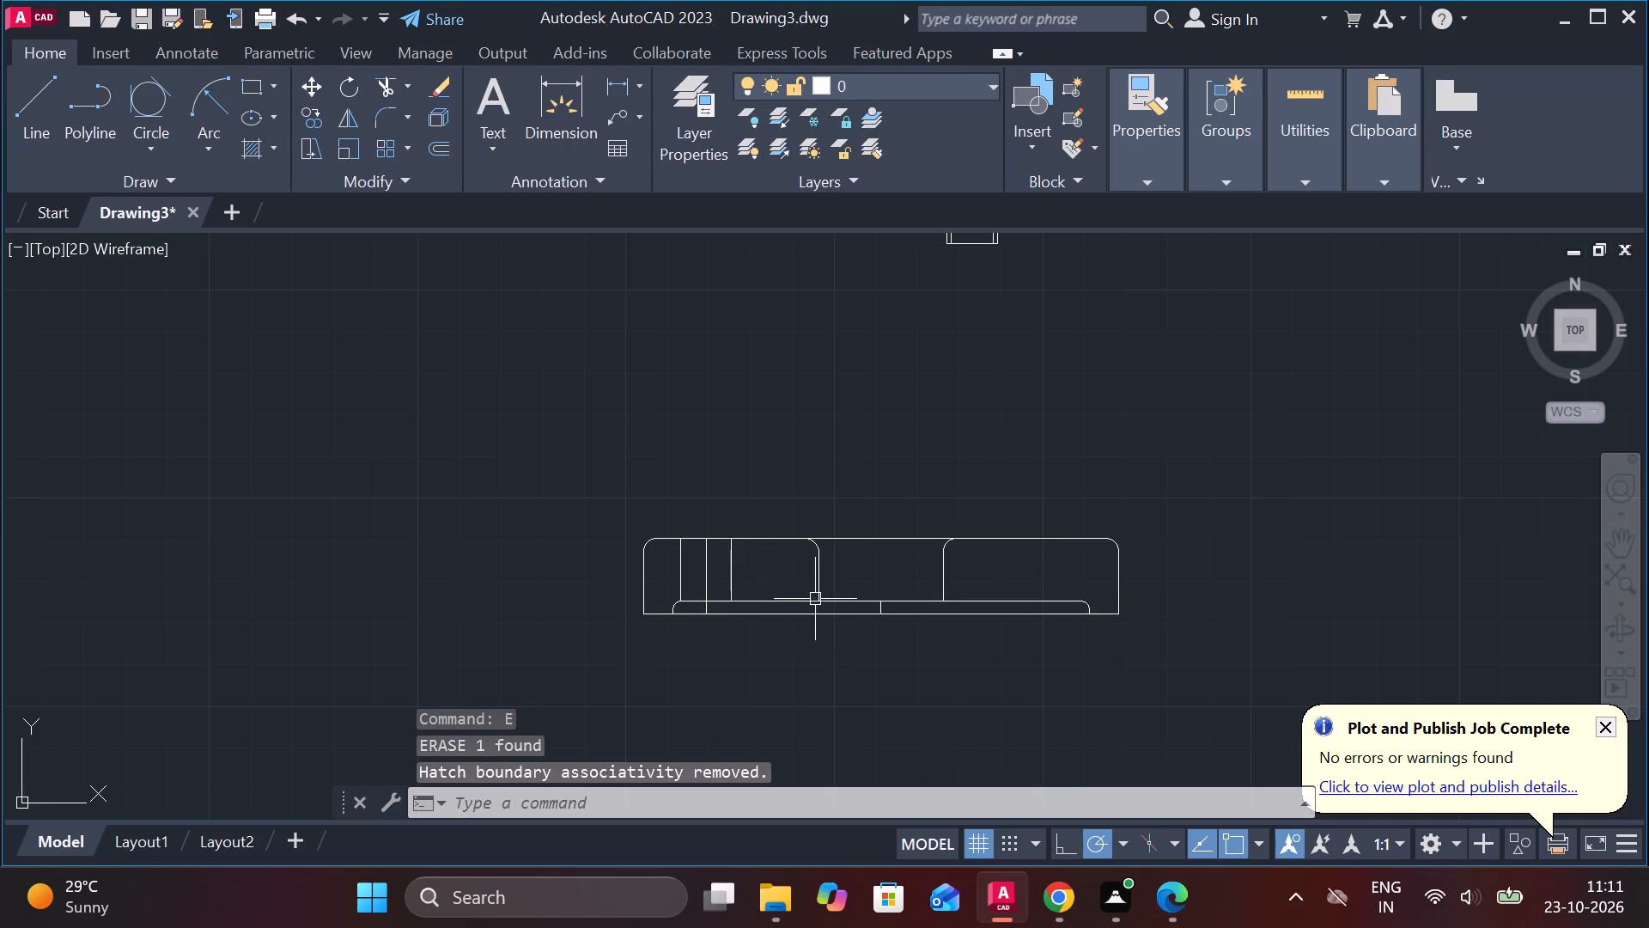
# Erase the plain 114 by 18 rectangle beside the copied plate section.
pyautogui.scroll(-2, 834, 605)
pyautogui.click(1416, 633)
pyautogui.click(1165, 527)
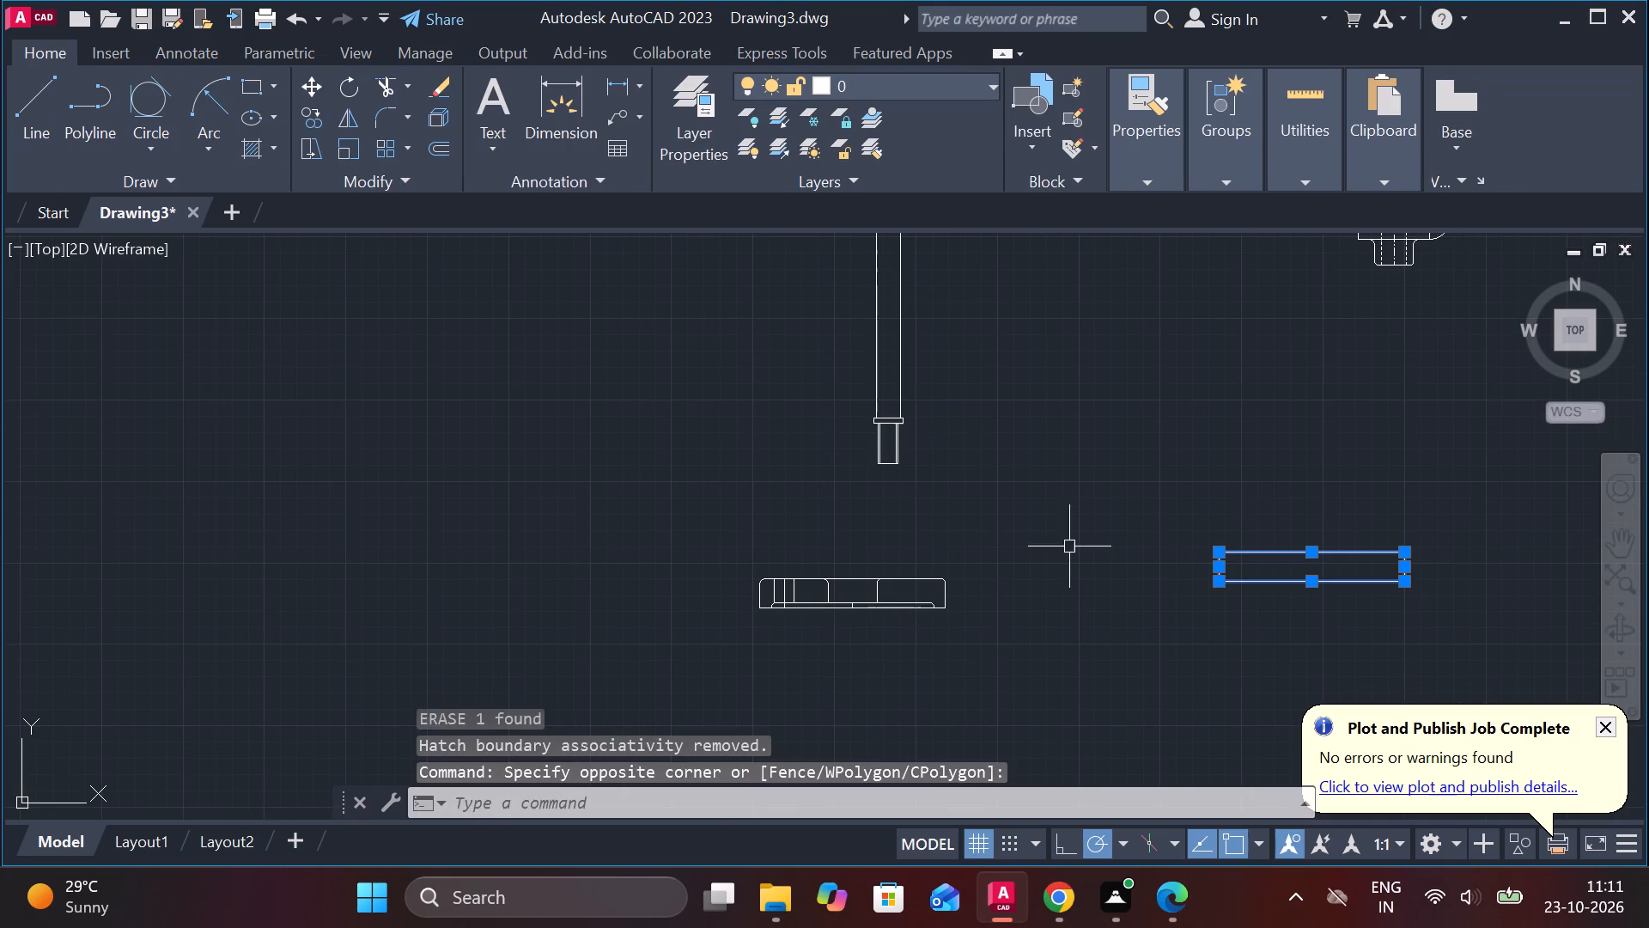
pyautogui.press('e')
pyautogui.press('space')
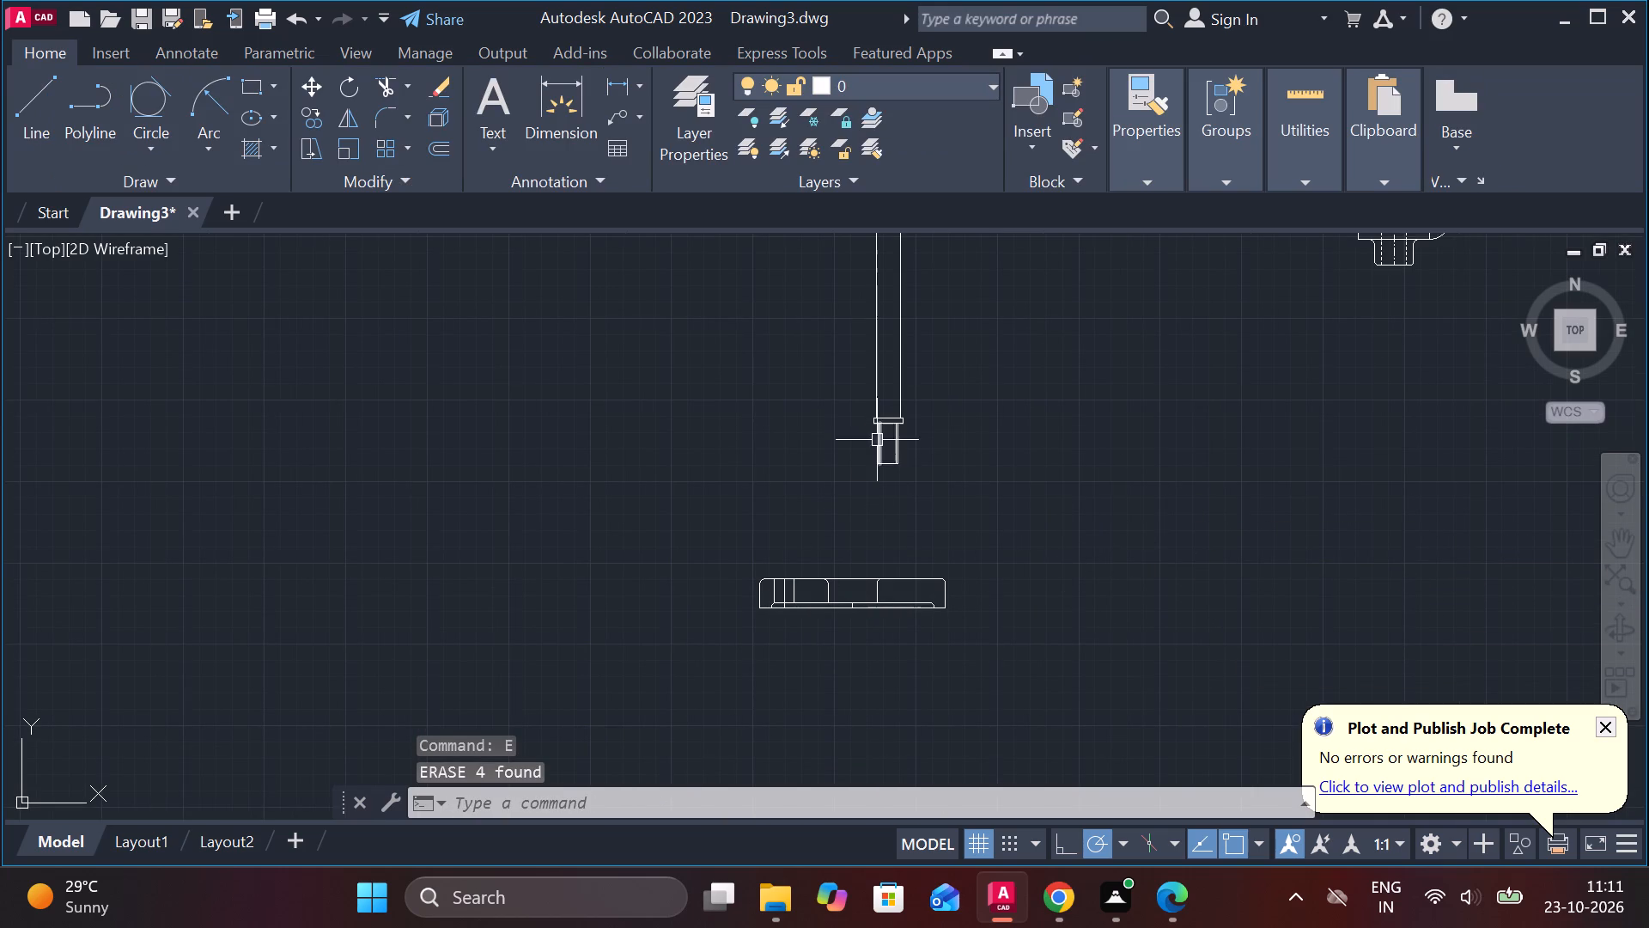
# Draw a vertical line about 344 long through the undimensioned rod's axis, from above its ball end to below its threaded end.
pyautogui.moveTo(904, 497); pyautogui.dragTo(891, 573, button='middle')
pyautogui.scroll(-1, 895, 524)
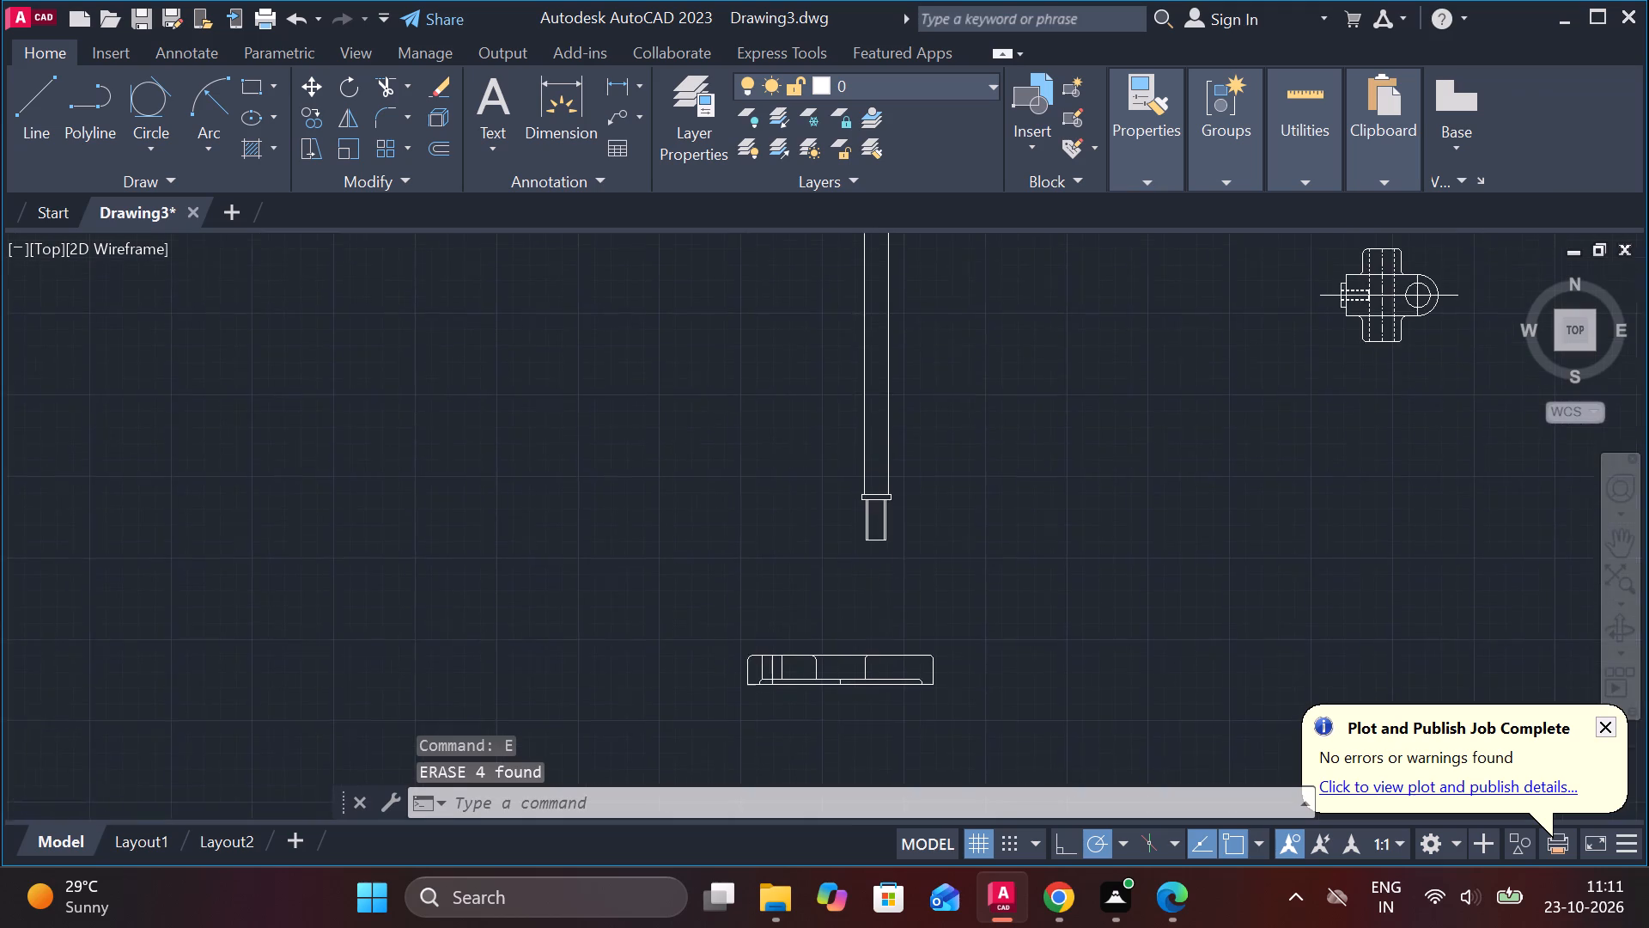
pyautogui.scroll(-1, 895, 524)
pyautogui.scroll(2, 916, 376)
pyautogui.press('l')
pyautogui.press('Return')
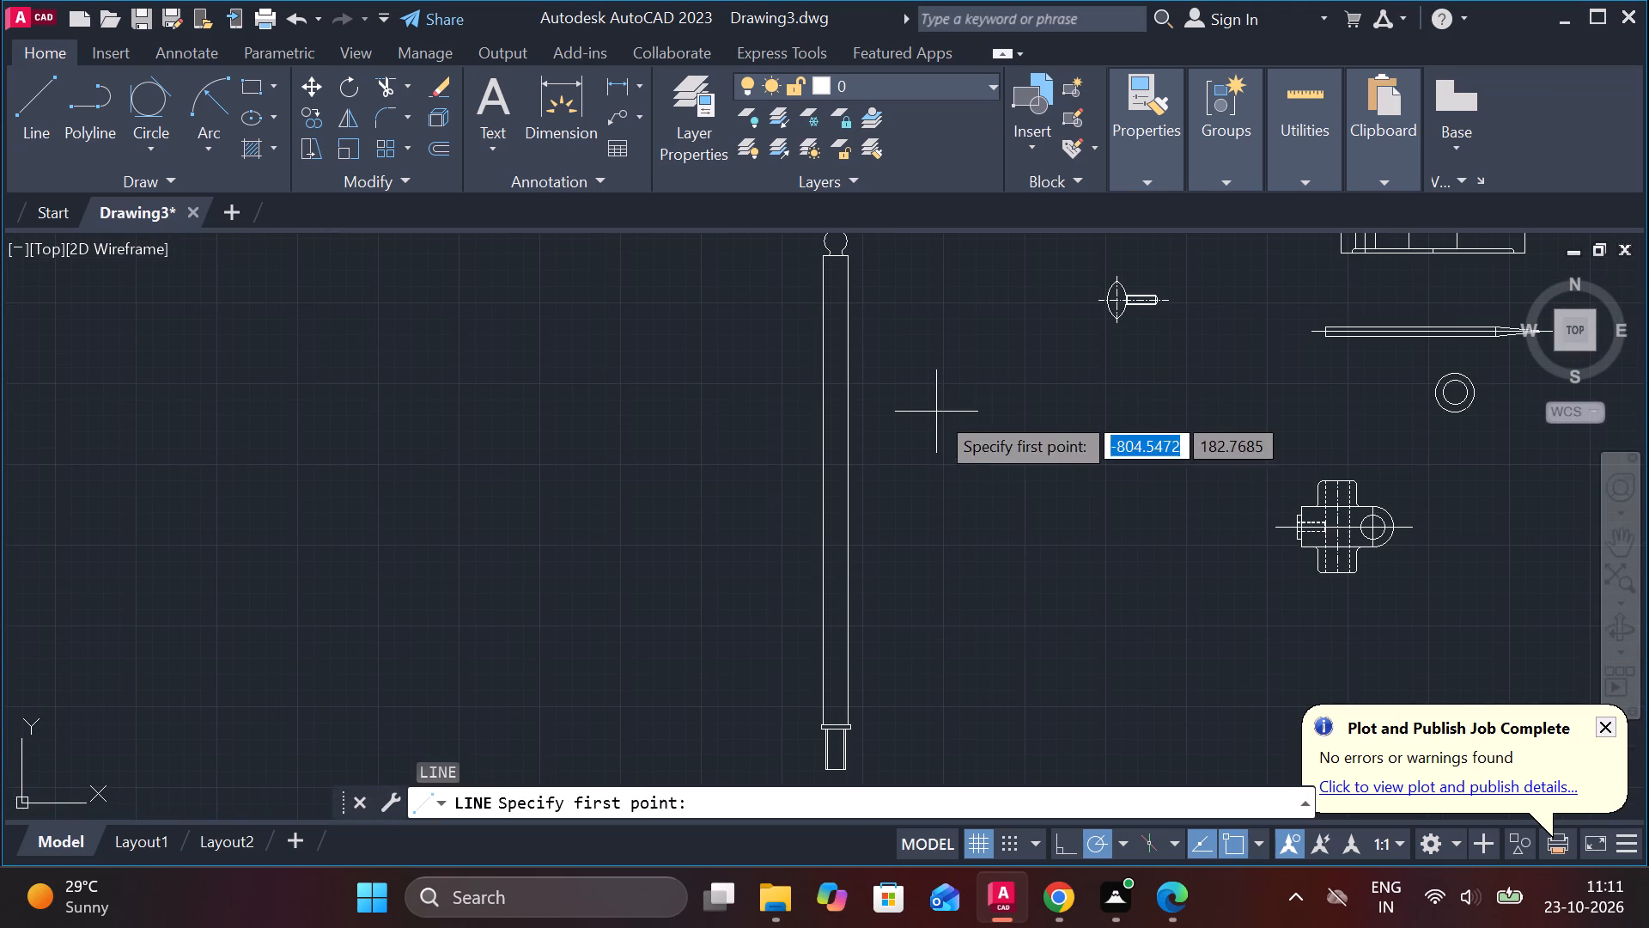
pyautogui.moveTo(933, 409); pyautogui.dragTo(940, 511, button='middle')
pyautogui.click(846, 326)
pyautogui.moveTo(846, 577); pyautogui.dragTo(832, 350, button='middle')
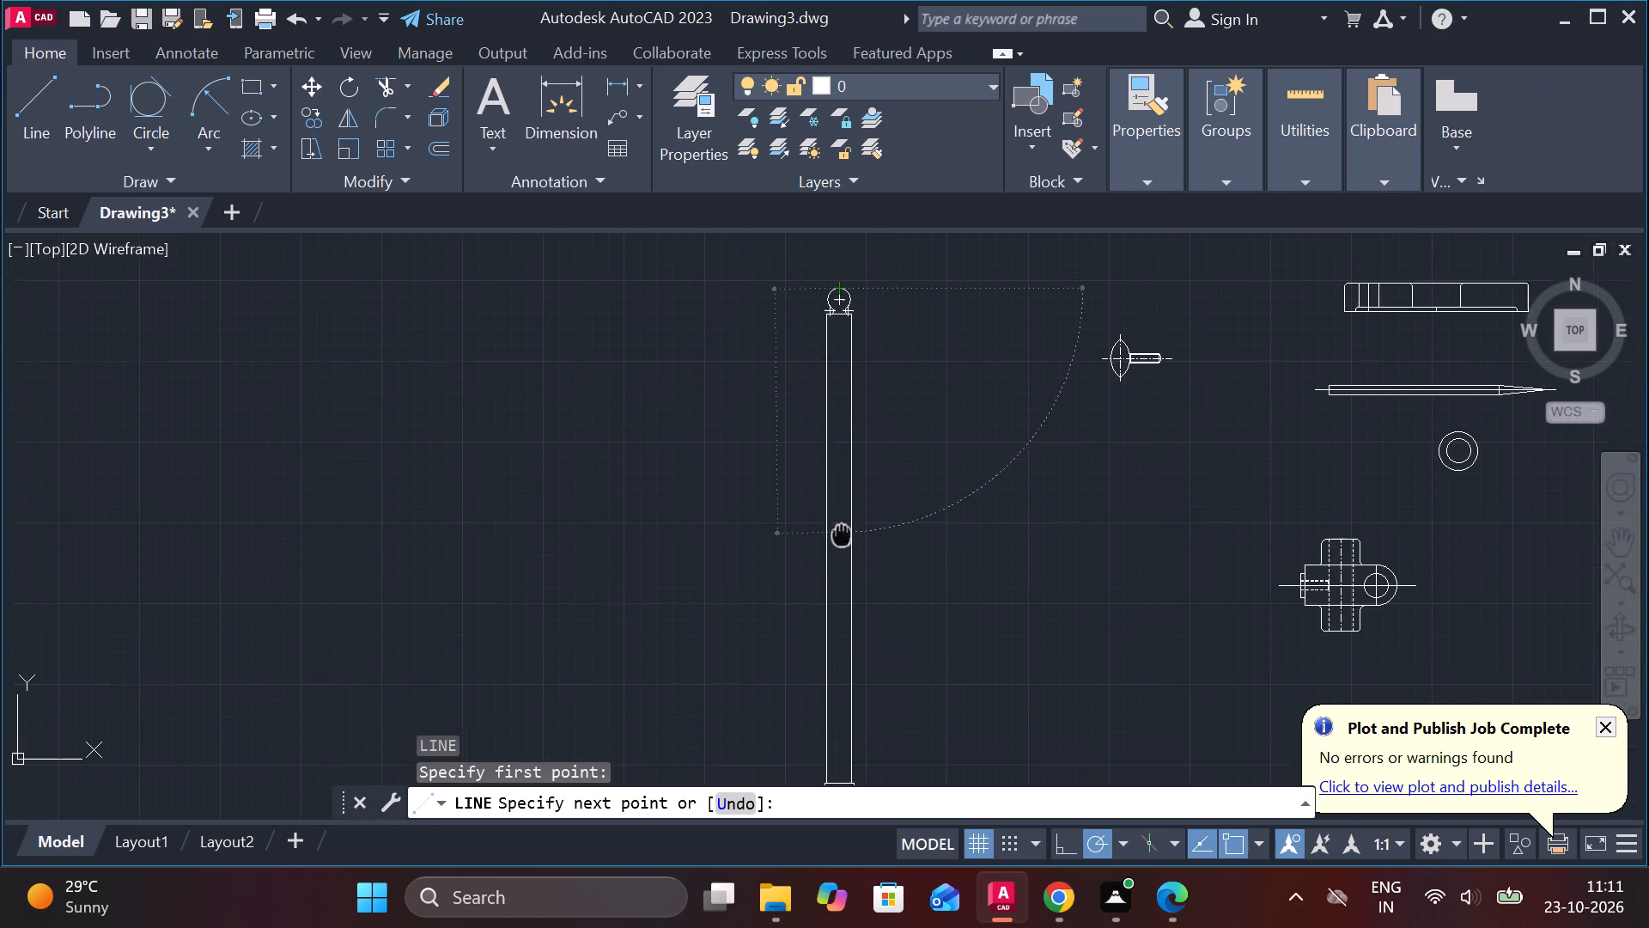
pyautogui.moveTo(832, 350); pyautogui.dragTo(827, 233, button='middle')
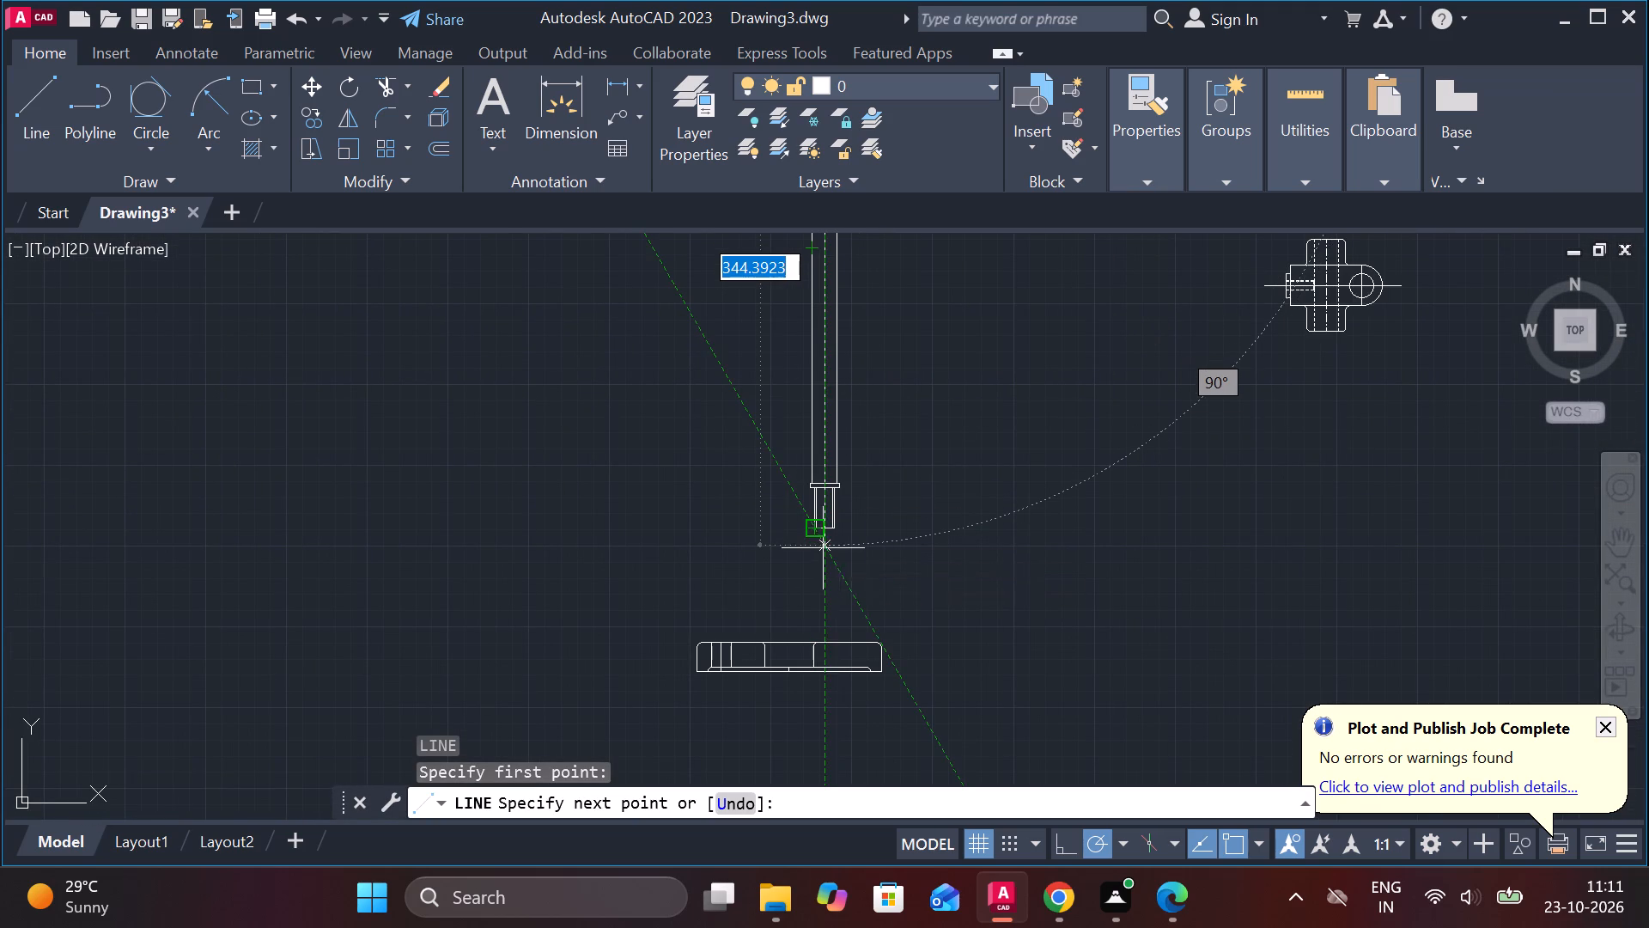
pyautogui.click(823, 548)
pyautogui.press('Escape')
# Assign the CENTER linetype to the rod's new axis line.
pyautogui.click(830, 430)
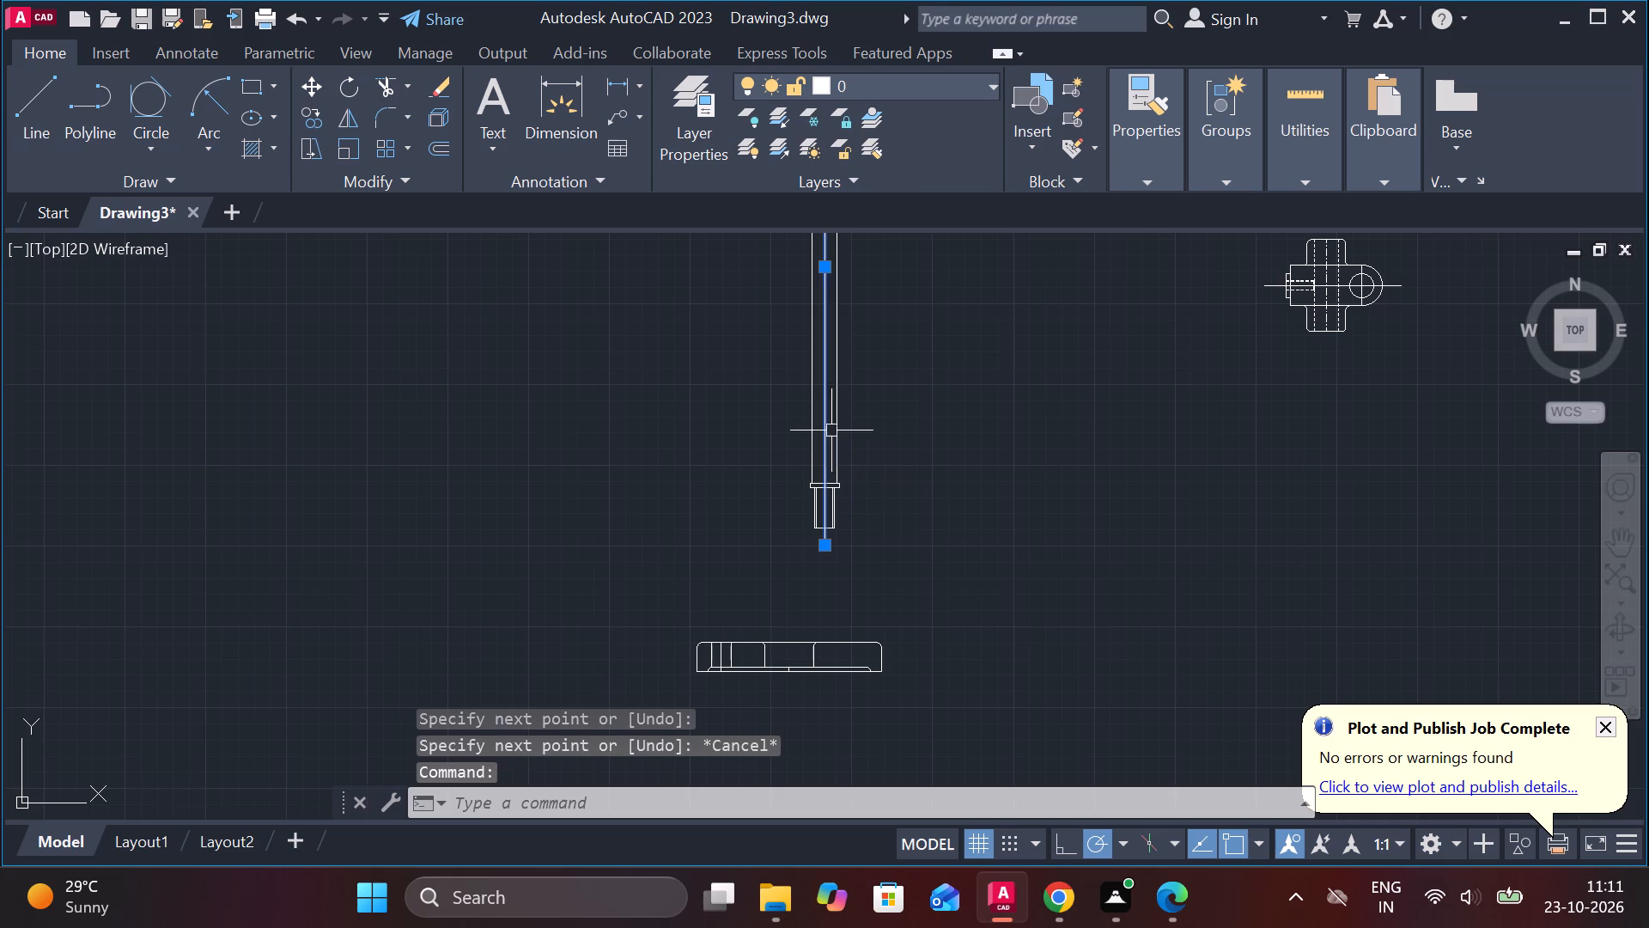
pyautogui.click(1135, 181)
pyautogui.click(1332, 268)
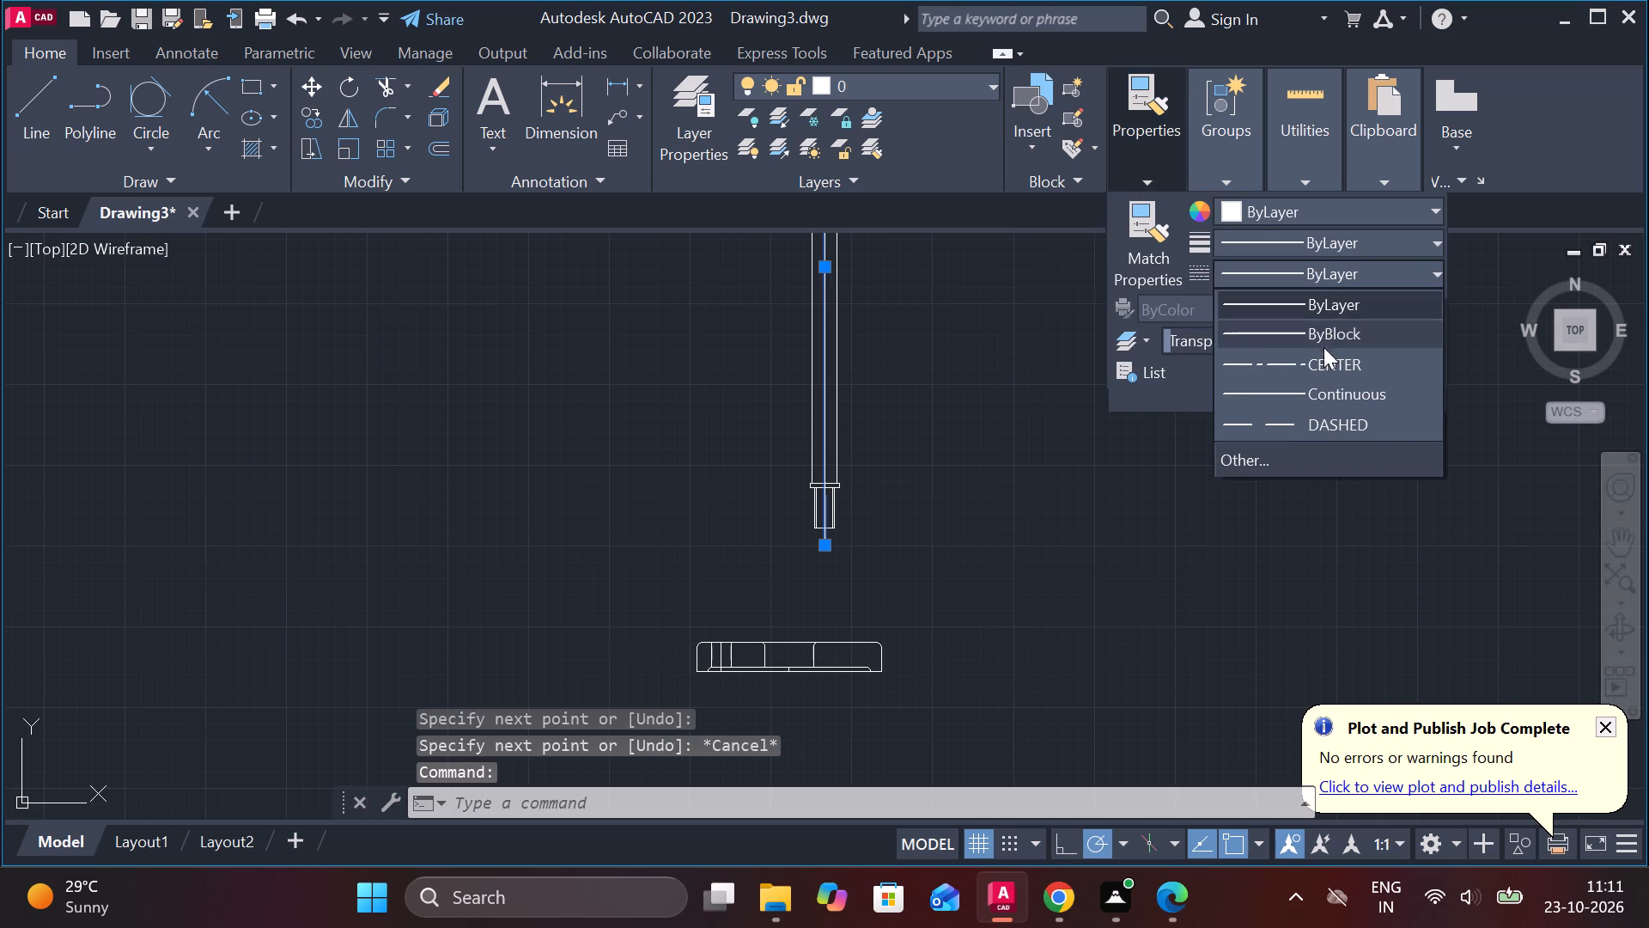
pyautogui.click(1300, 363)
pyautogui.press('Escape')
# Move the whole rod with its centreline so the collar's underside midpoint sits on the plate's top edge at the M12 hole's axis.
pyautogui.middleClick(792, 613)
pyautogui.scroll(1, 792, 613)
pyautogui.moveTo(783, 600); pyautogui.dragTo(860, 495, button='middle')
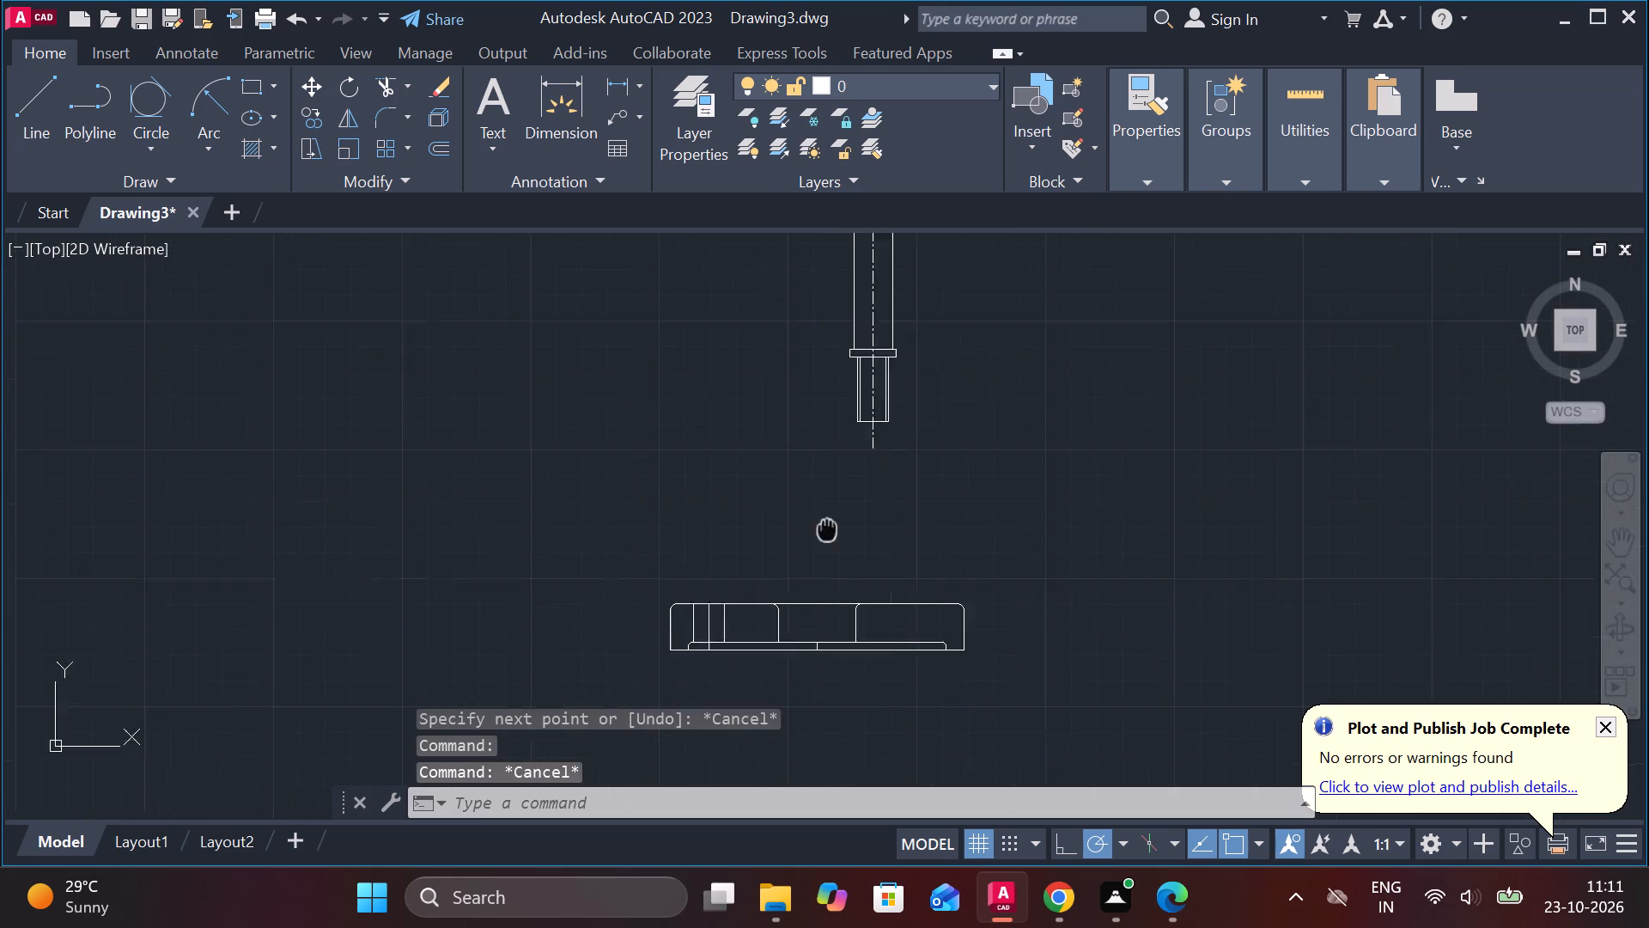
pyautogui.scroll(3, 705, 614)
pyautogui.scroll(-4, 788, 618)
pyautogui.scroll(-1, 849, 522)
pyautogui.moveTo(849, 522); pyautogui.dragTo(776, 706, button='middle')
pyautogui.moveTo(765, 274); pyautogui.dragTo(769, 290)
pyautogui.click(864, 697)
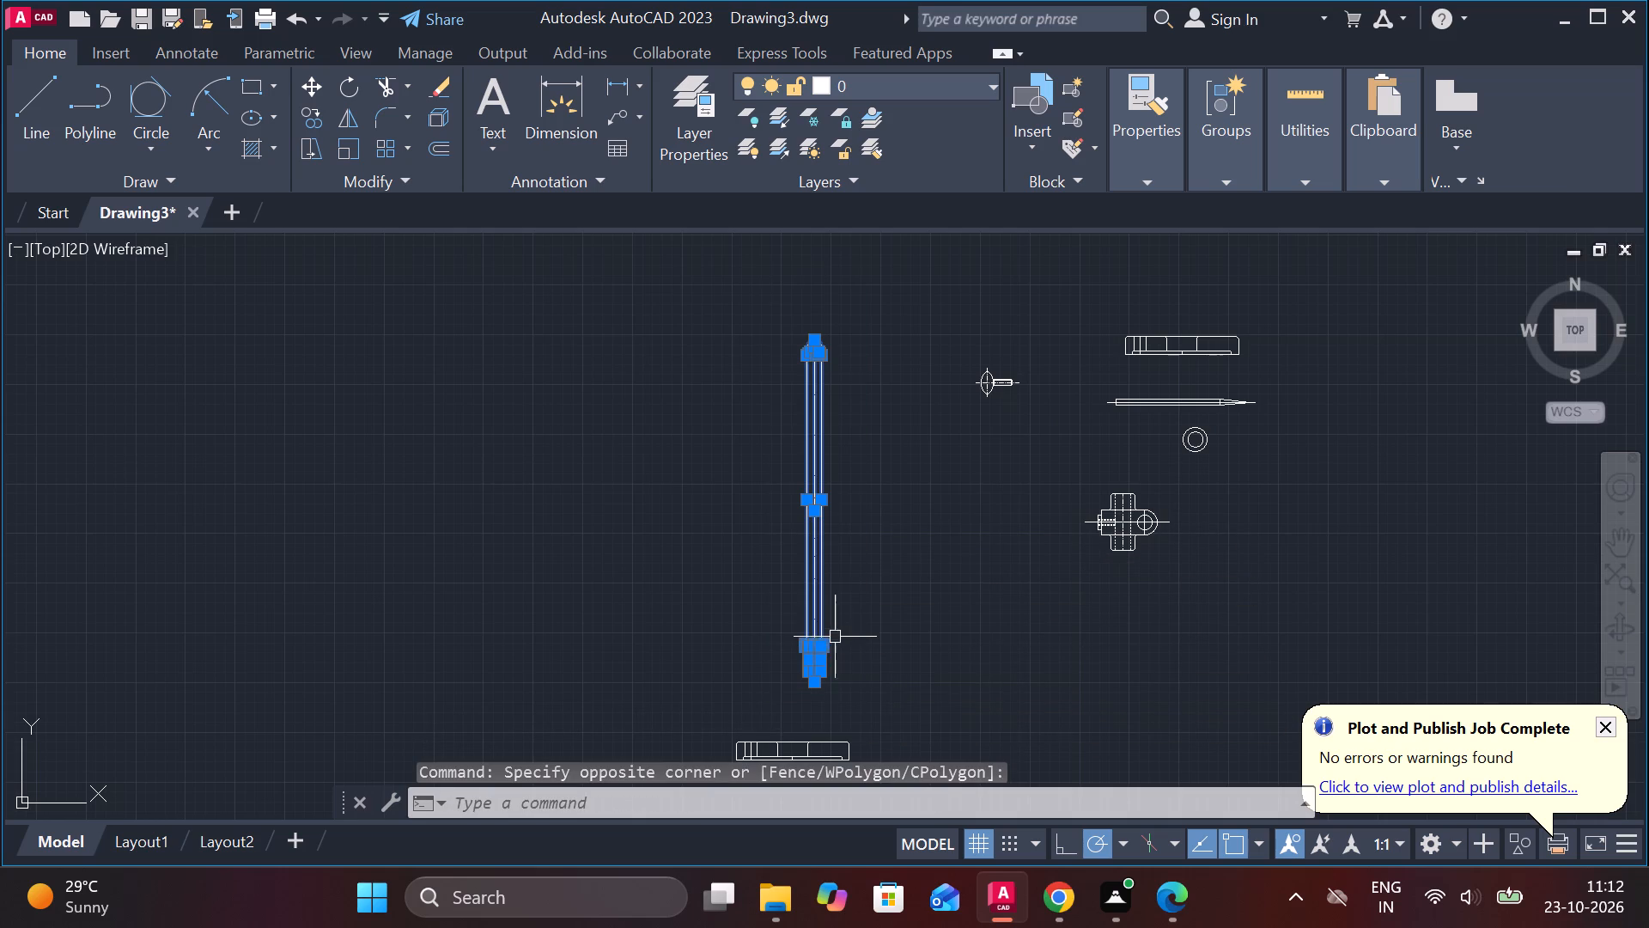
pyautogui.press('m')
pyautogui.press('Return')
pyautogui.scroll(4, 793, 647)
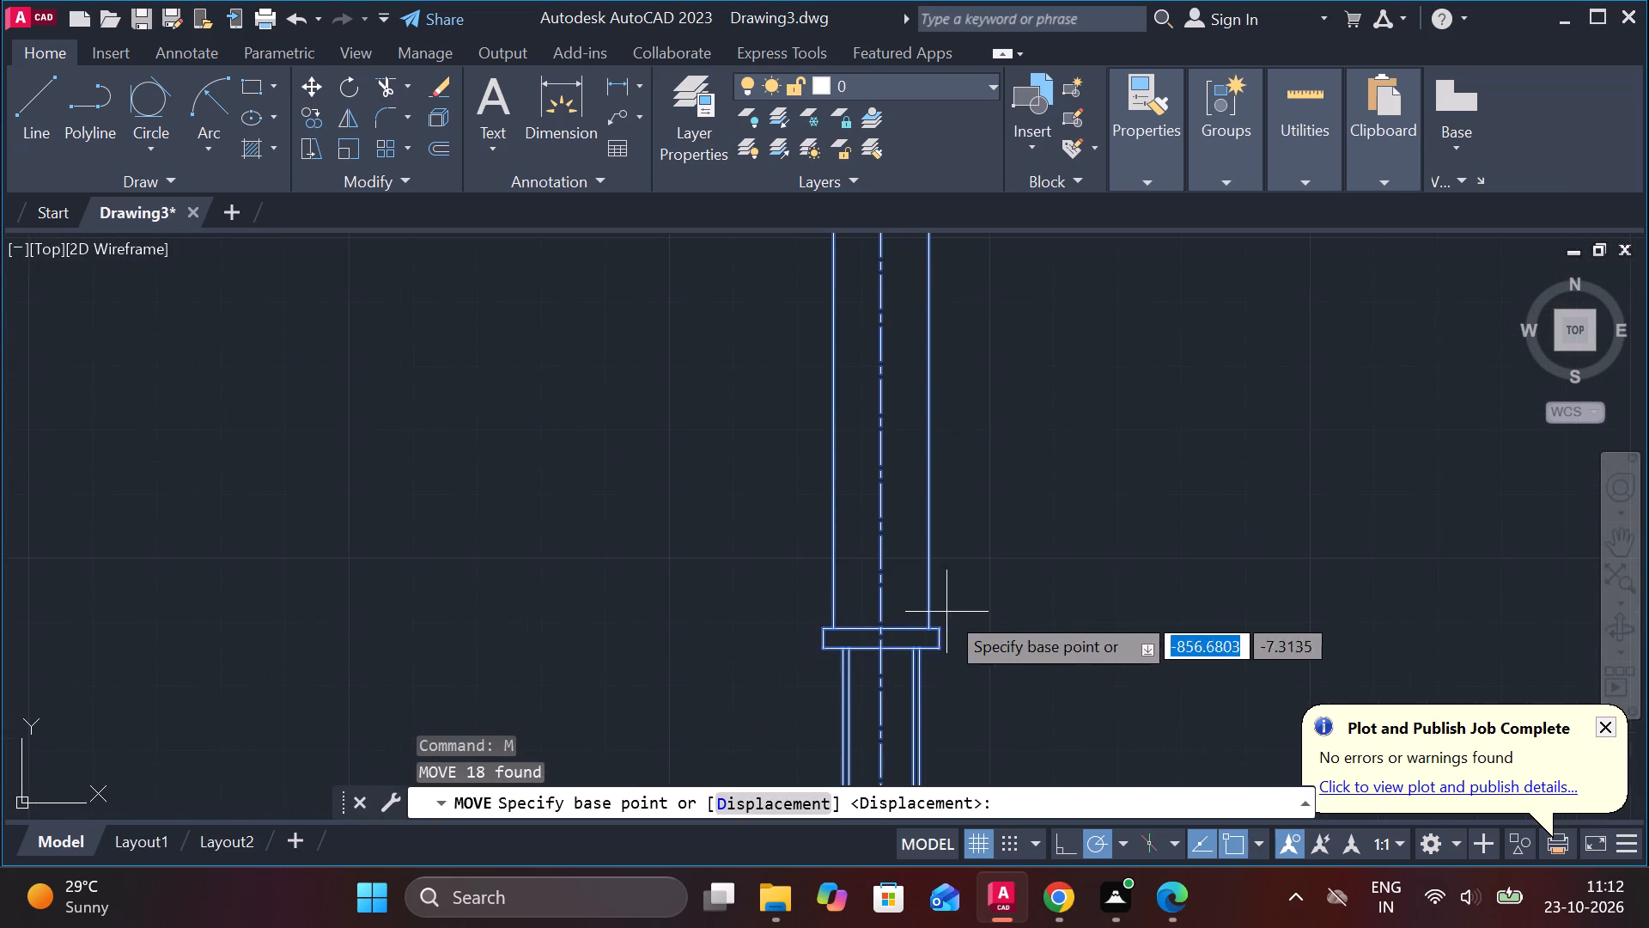
pyautogui.click(880, 652)
pyautogui.scroll(-1, 880, 649)
pyautogui.moveTo(824, 634); pyautogui.dragTo(813, 422, button='middle')
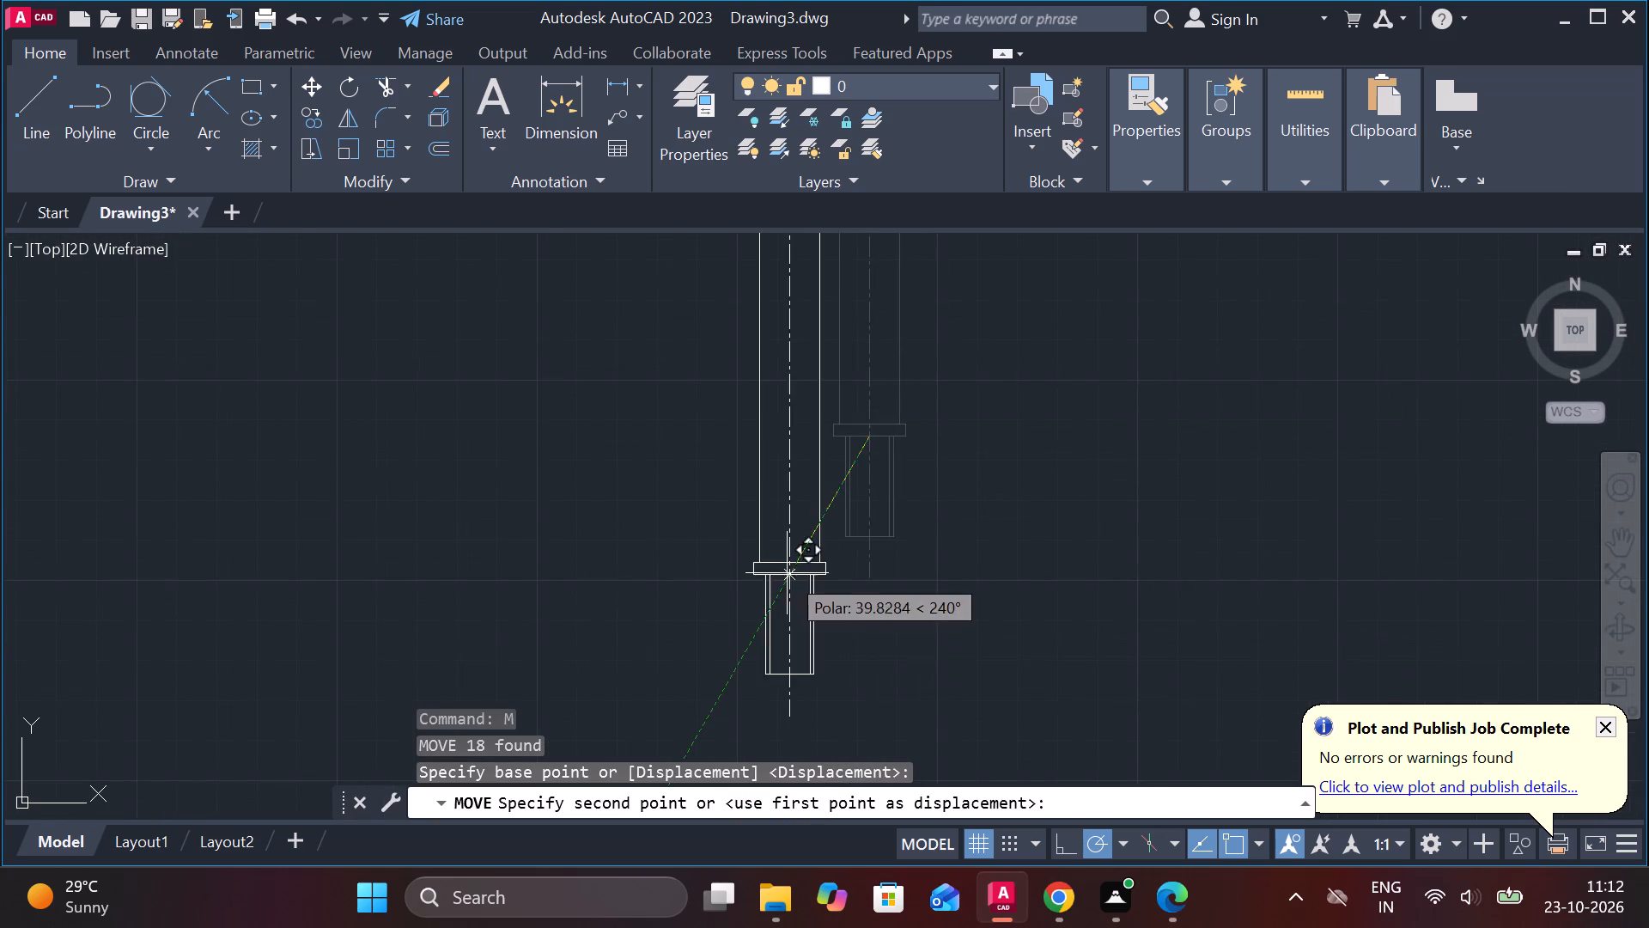
pyautogui.scroll(-2, 787, 573)
pyautogui.scroll(1, 678, 656)
pyautogui.moveTo(678, 656); pyautogui.dragTo(685, 603, button='middle')
pyautogui.moveTo(739, 536); pyautogui.dragTo(733, 406, button='middle')
pyautogui.scroll(3, 740, 512)
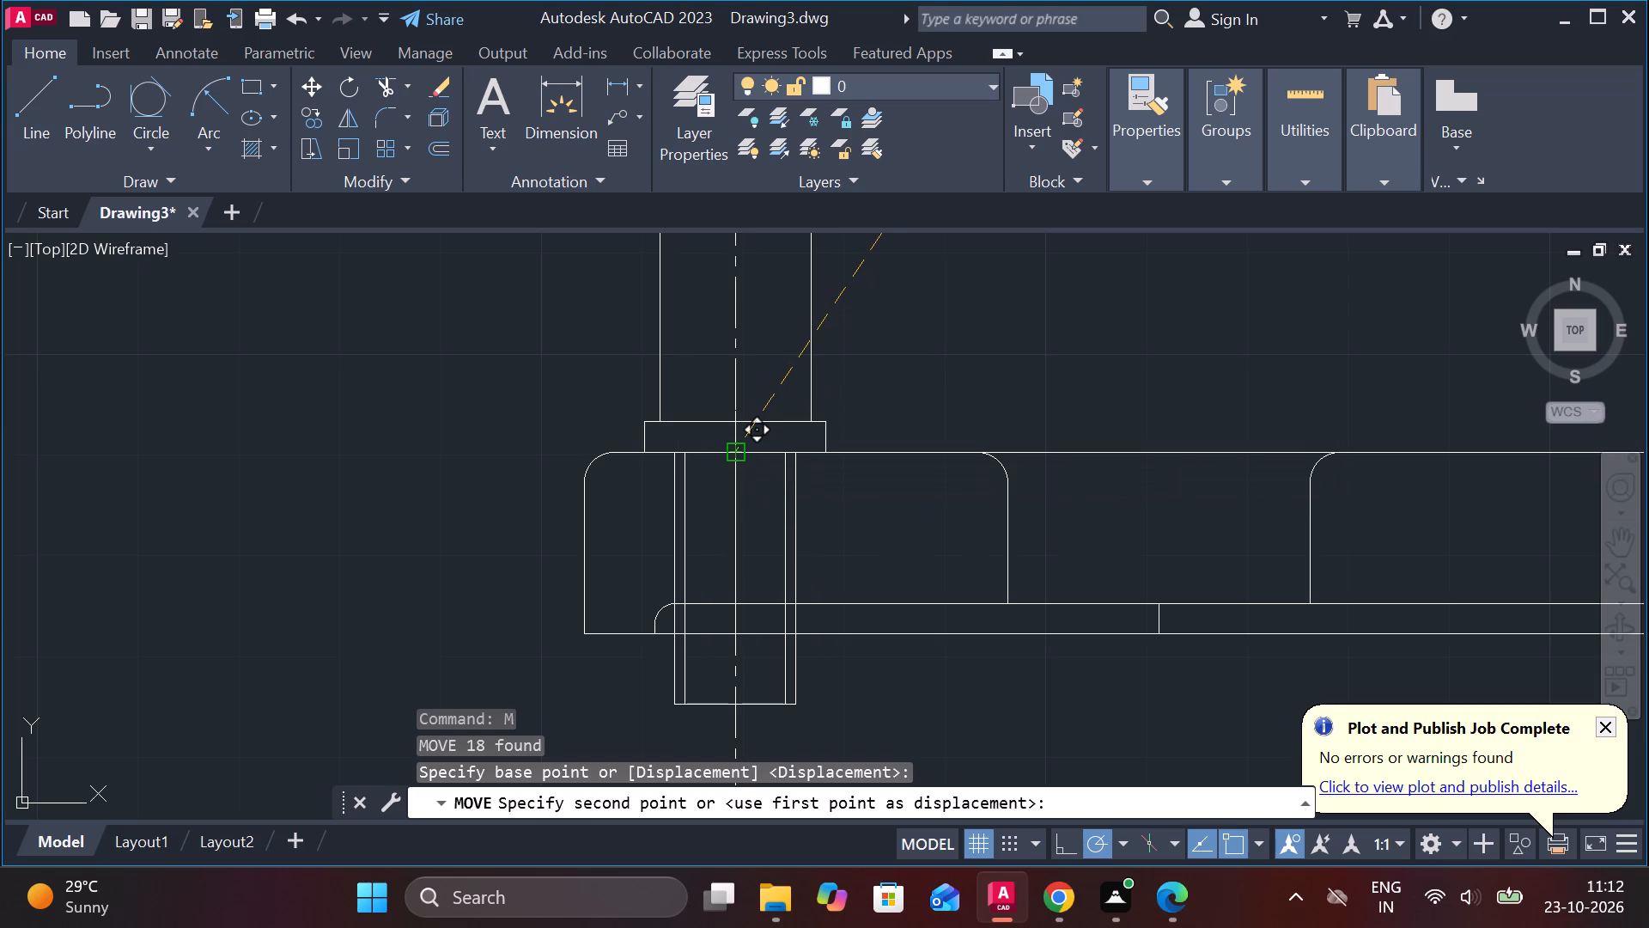
pyautogui.click(741, 449)
# Trim off the rod's threaded end where it projects below the plate's underside.
pyautogui.scroll(-1, 849, 487)
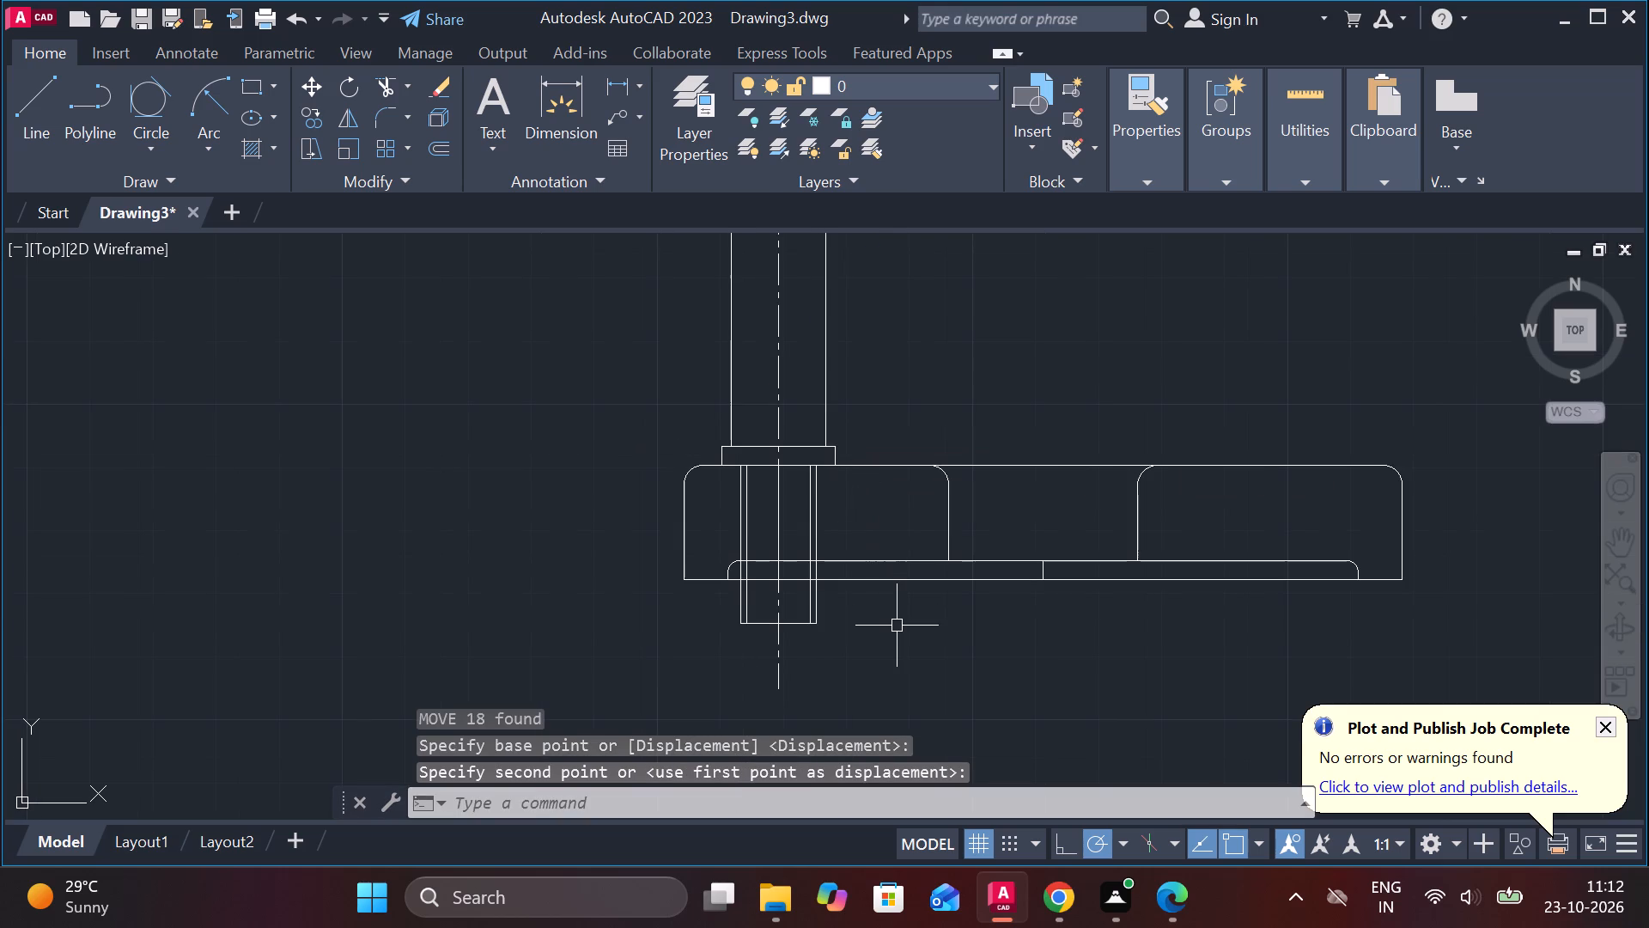
pyautogui.write('TR')
pyautogui.press('space')
pyautogui.moveTo(817, 608); pyautogui.dragTo(644, 607)
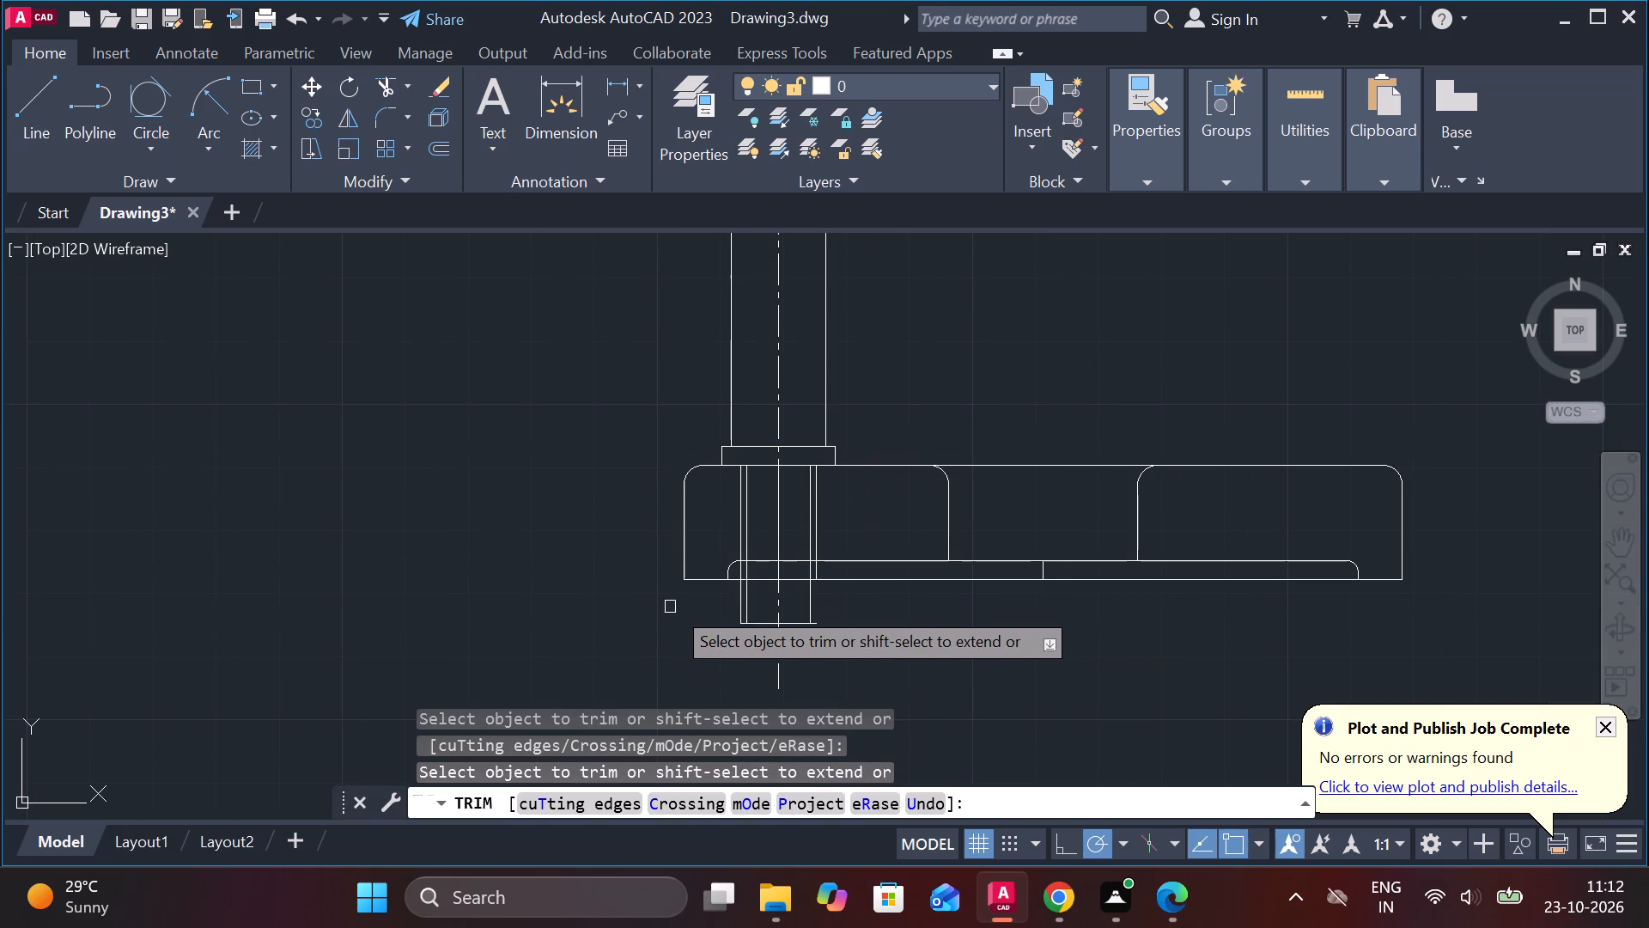
pyautogui.moveTo(678, 606); pyautogui.dragTo(745, 608)
pyautogui.moveTo(786, 608); pyautogui.dragTo(797, 608)
pyautogui.click(812, 618)
pyautogui.click(750, 626)
pyautogui.click(747, 611)
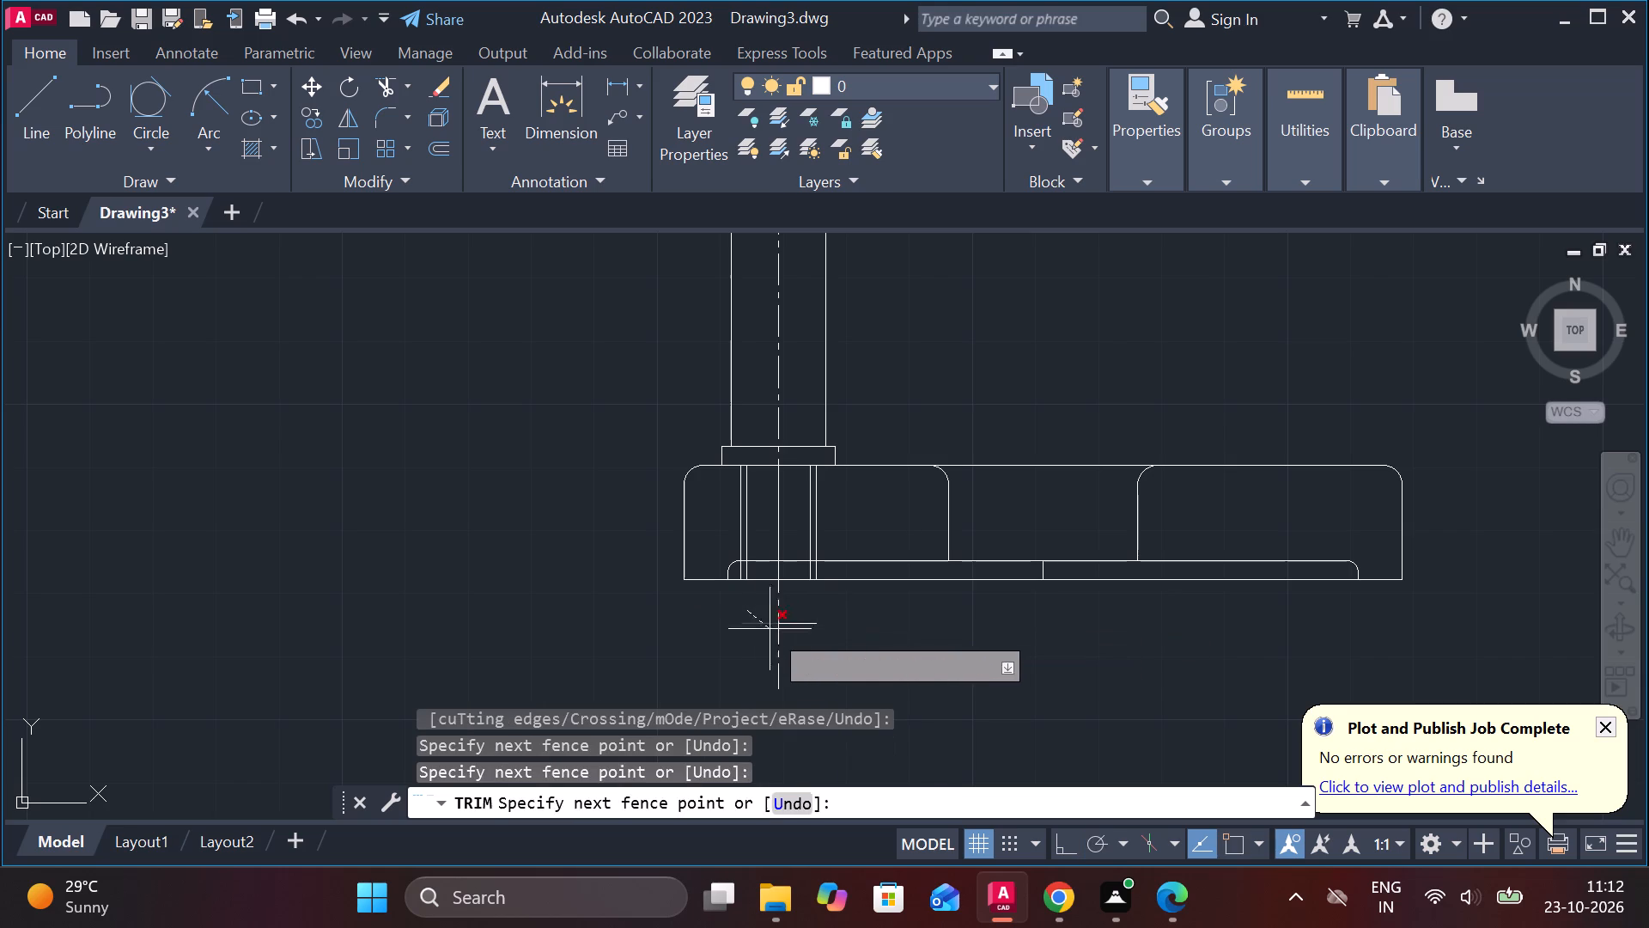
pyautogui.click(776, 630)
pyautogui.click(788, 628)
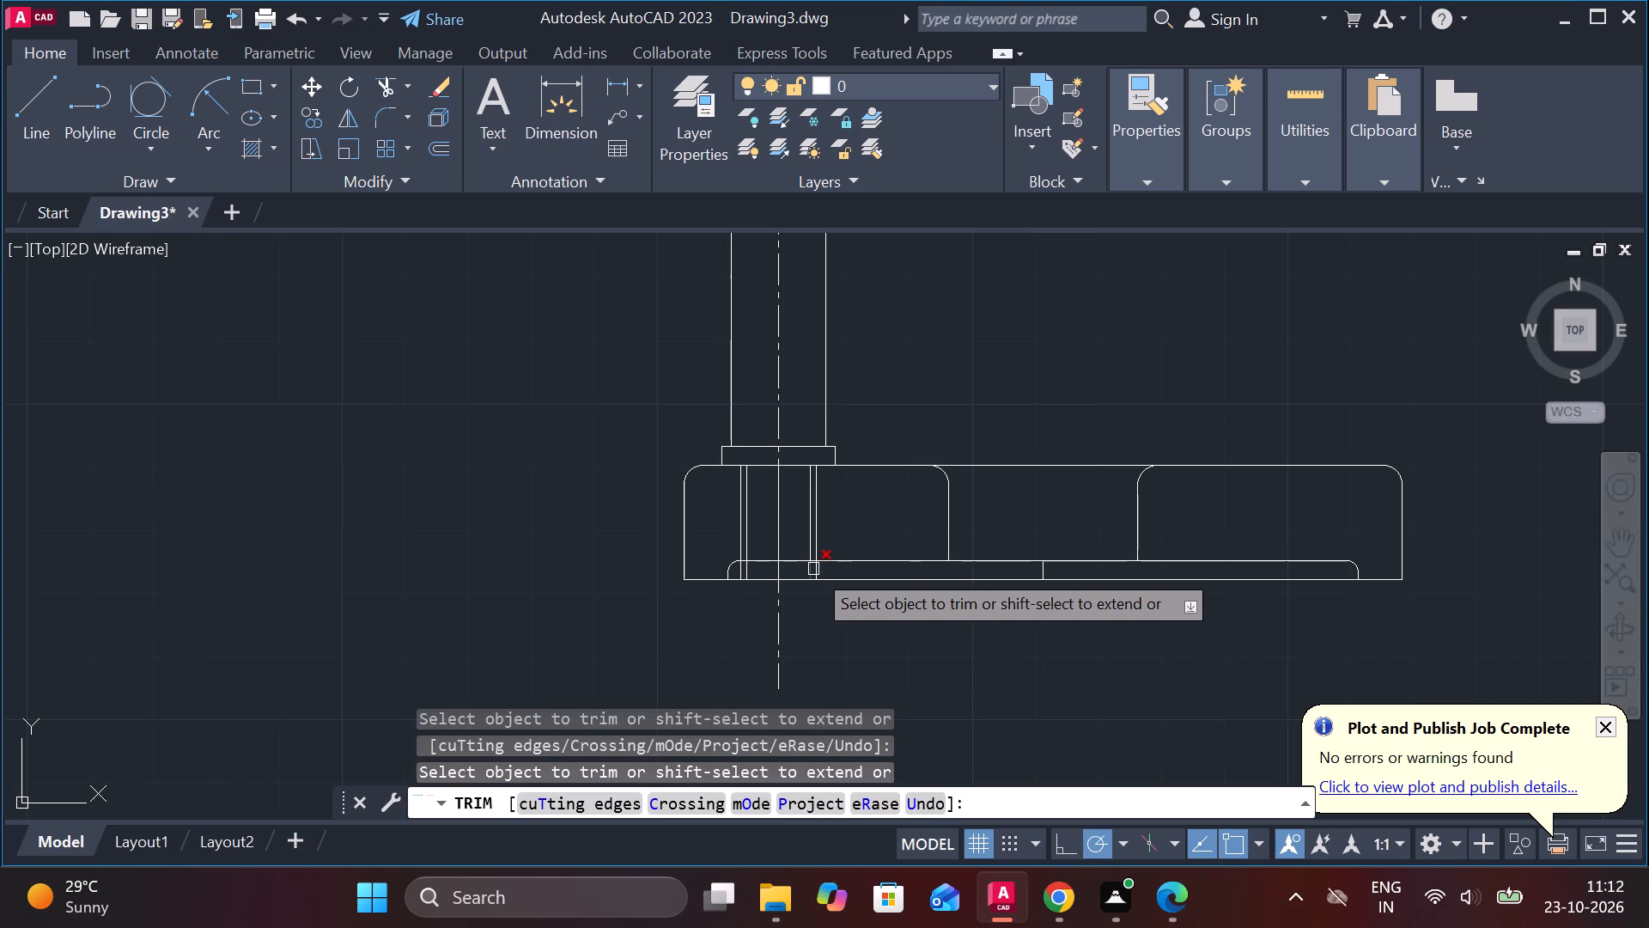
# Trim away the hole and thread lines inside the plate beneath the rod's collar, including the underside recess's rounded corner there.
pyautogui.click(847, 500)
pyautogui.click(800, 494)
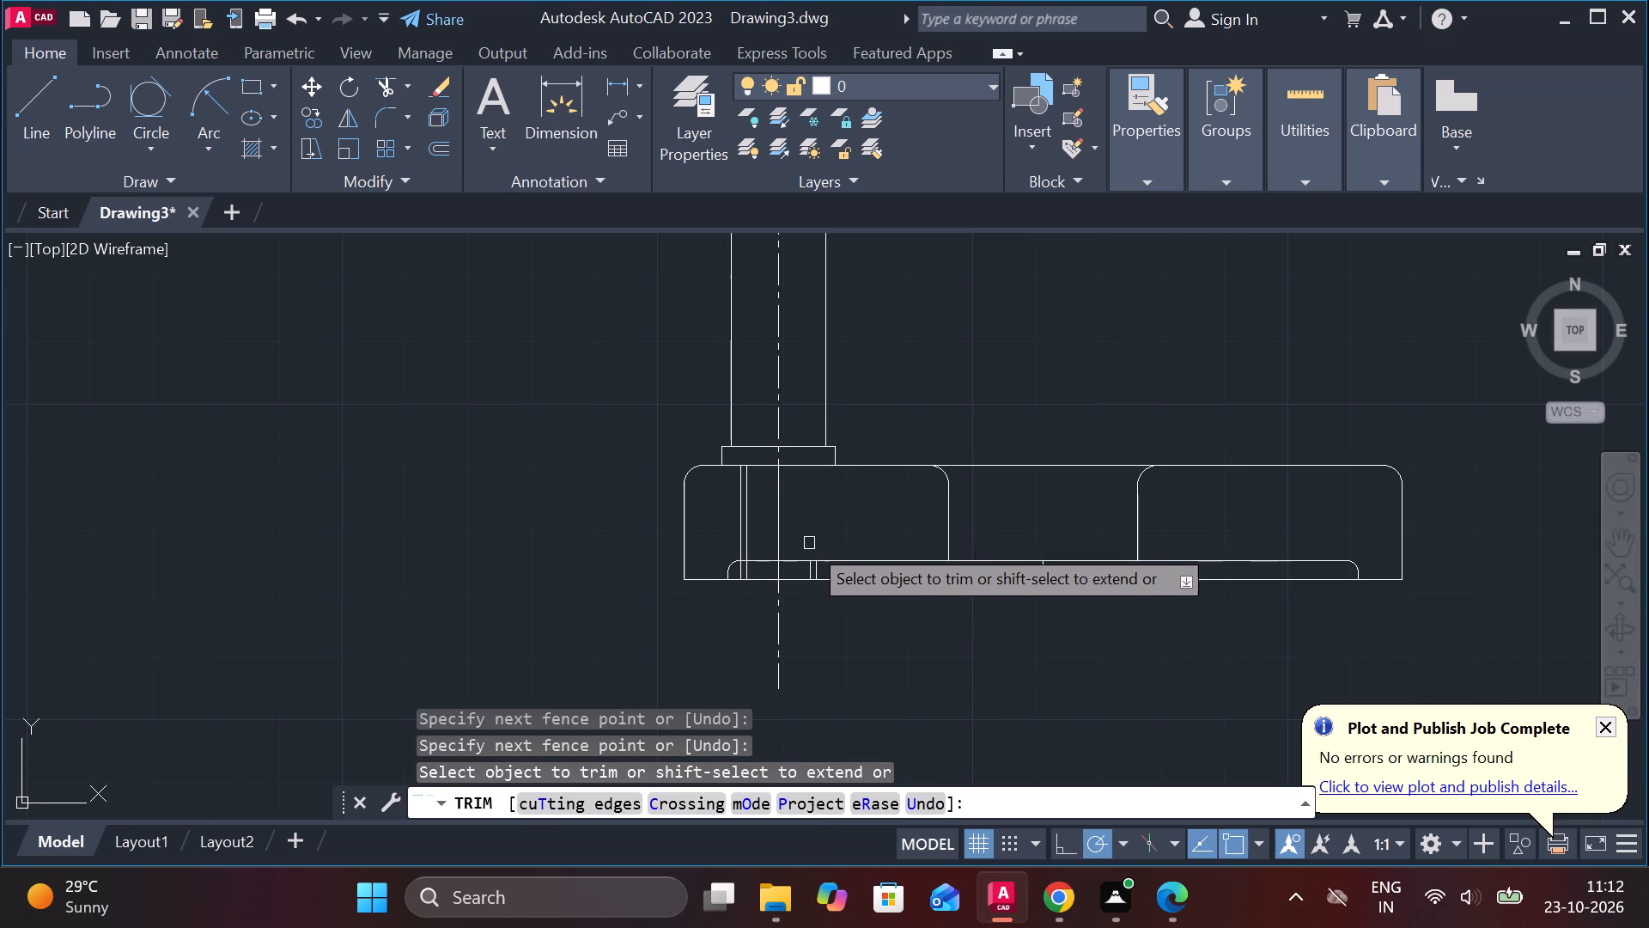
pyautogui.click(809, 564)
pyautogui.click(816, 564)
pyautogui.click(816, 565)
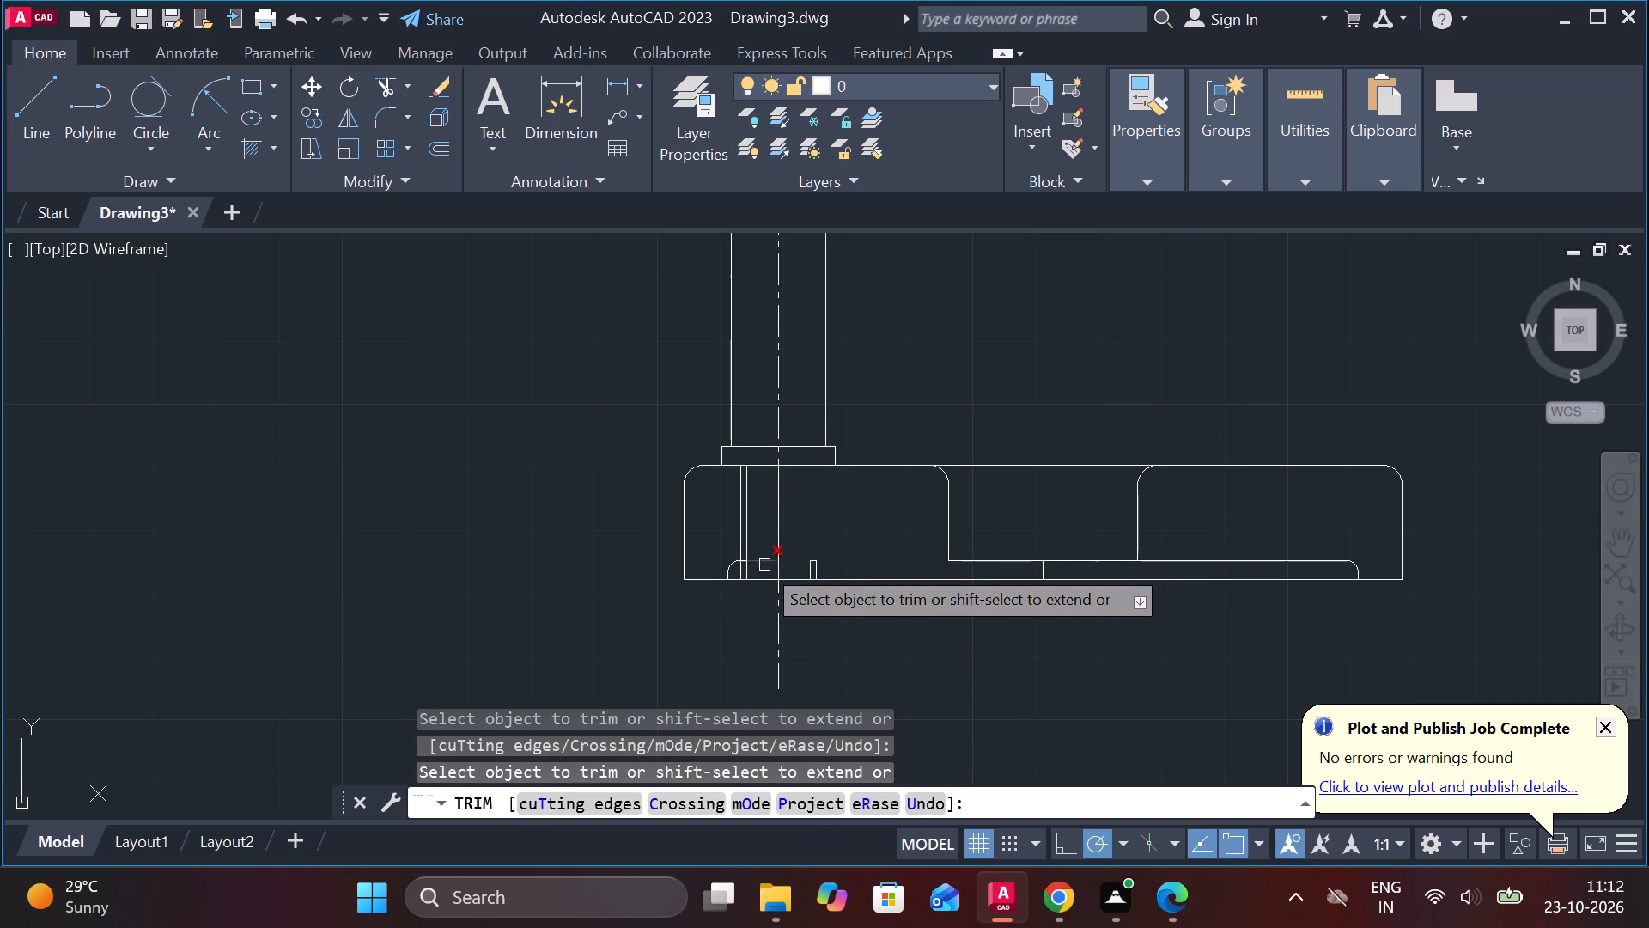
pyautogui.click(756, 563)
pyautogui.click(750, 530)
pyautogui.click(745, 518)
pyautogui.click(742, 558)
pyautogui.click(738, 565)
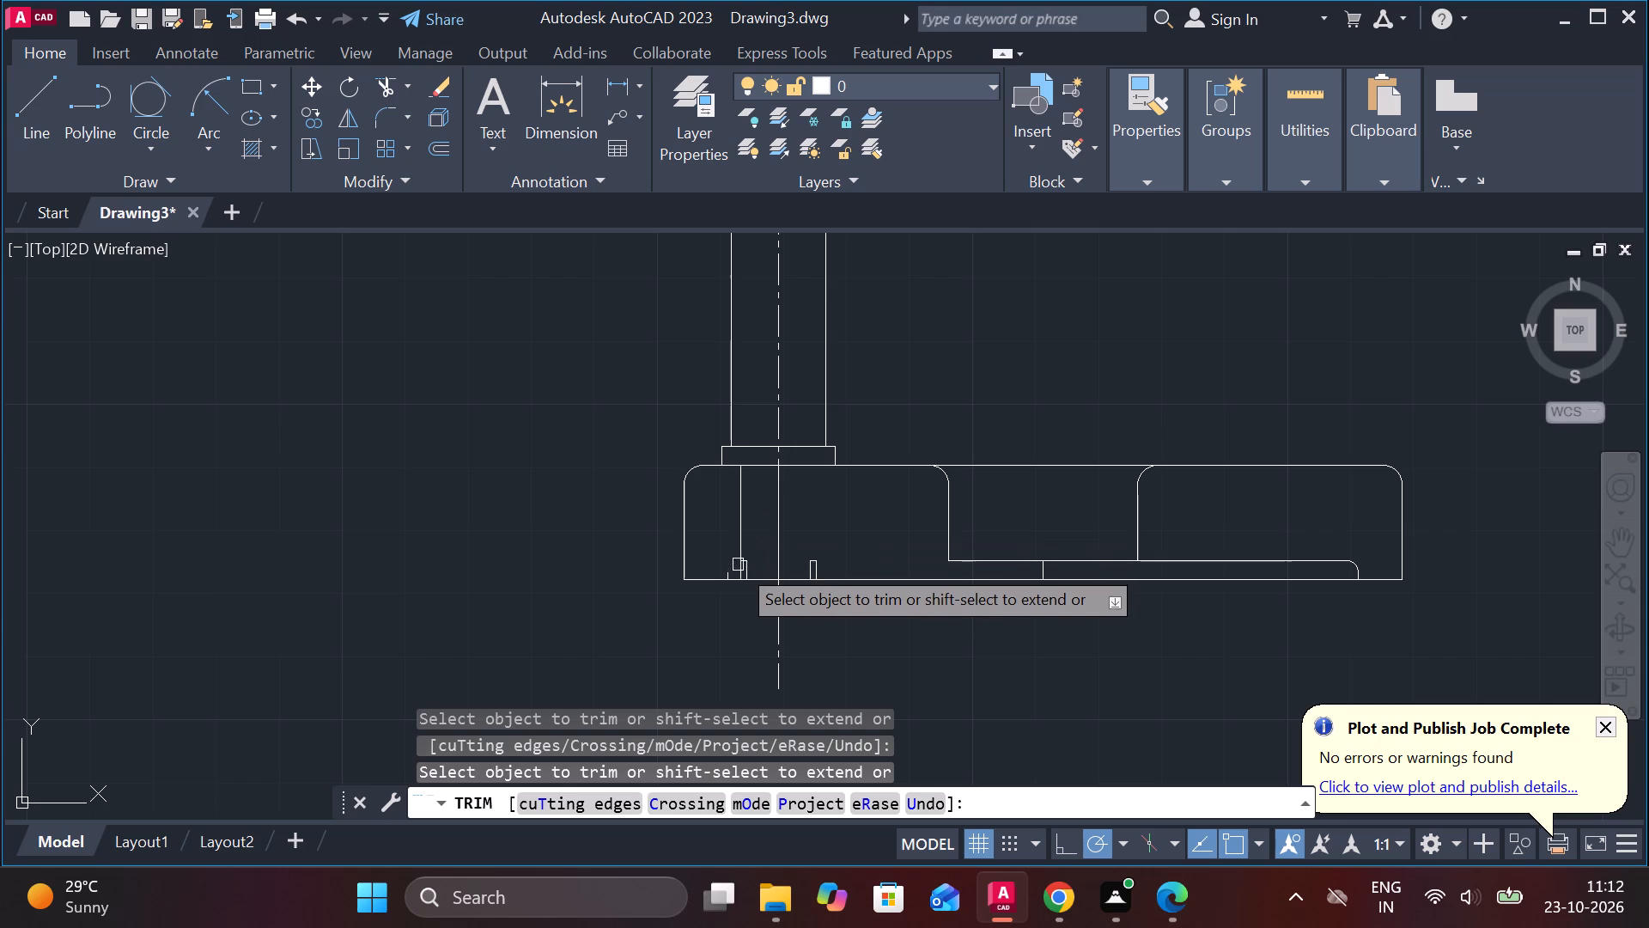
pyautogui.click(747, 570)
pyautogui.click(744, 553)
pyautogui.click(734, 568)
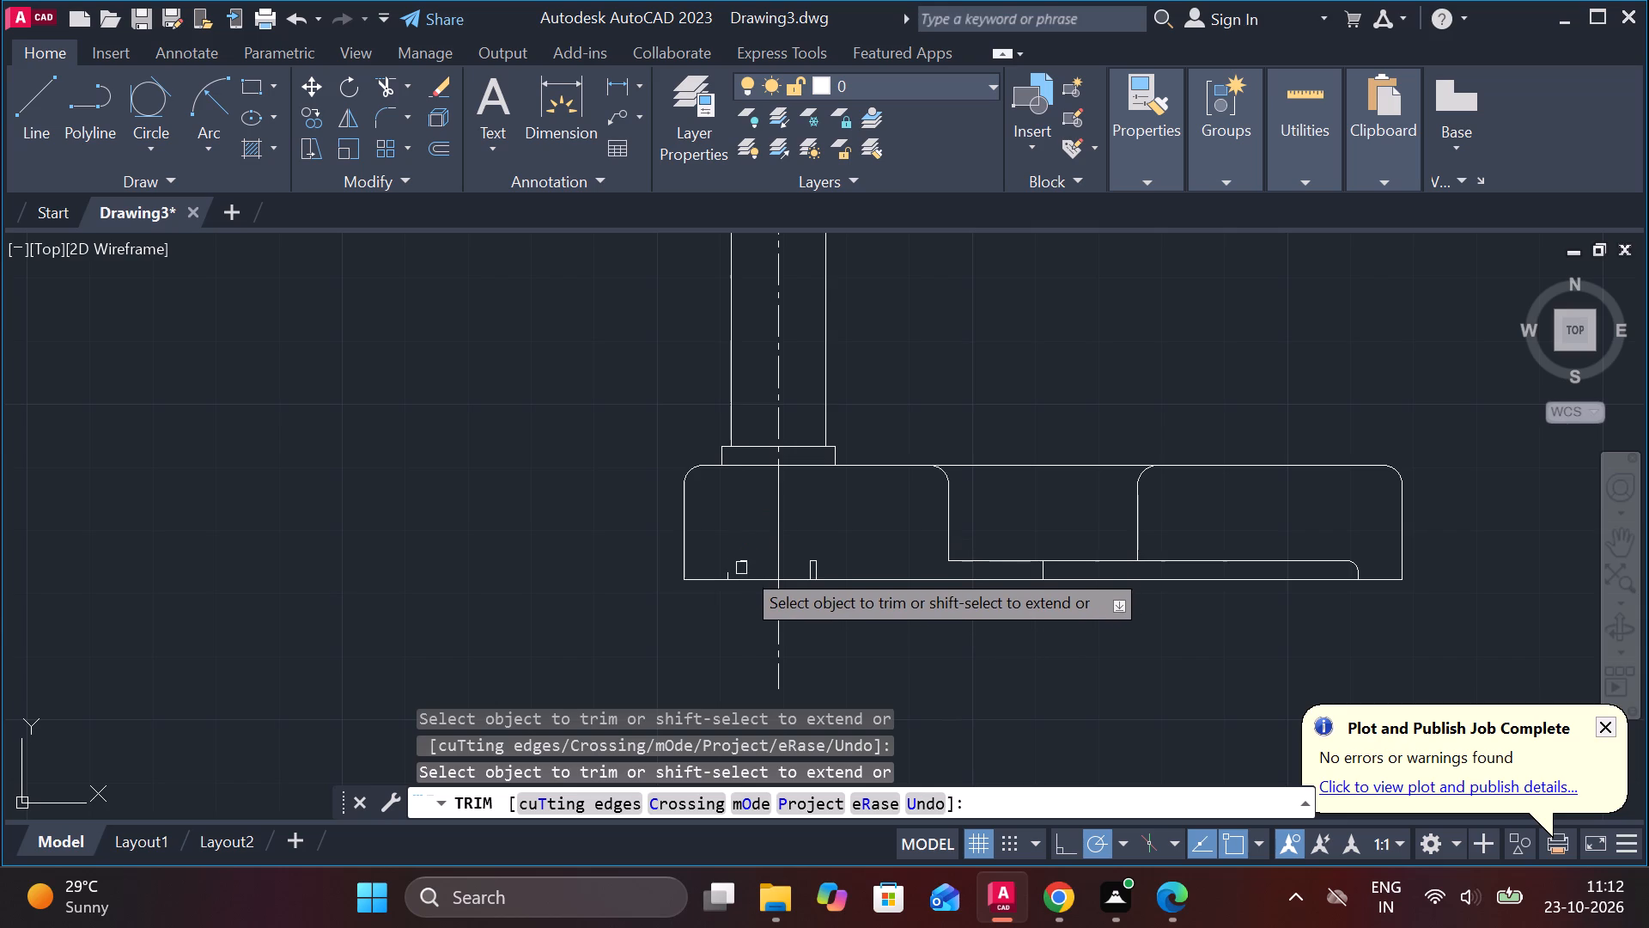
pyautogui.click(744, 560)
pyautogui.click(728, 575)
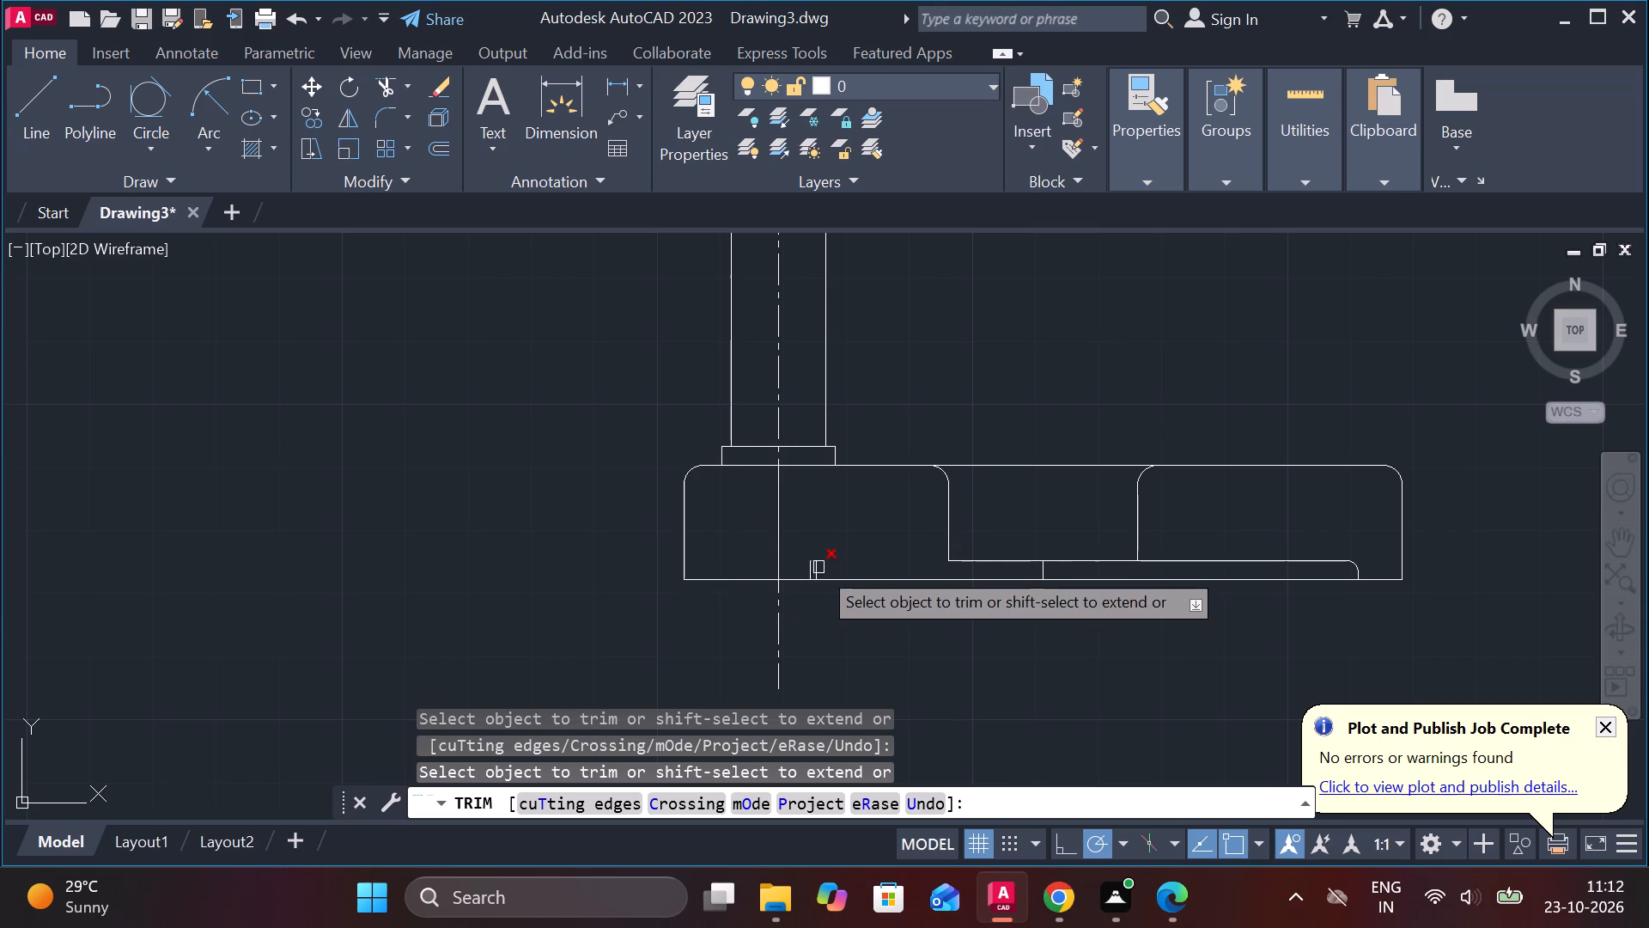
pyautogui.doubleClick(814, 565)
pyautogui.scroll(2, 810, 565)
pyautogui.moveTo(815, 572); pyautogui.dragTo(760, 566)
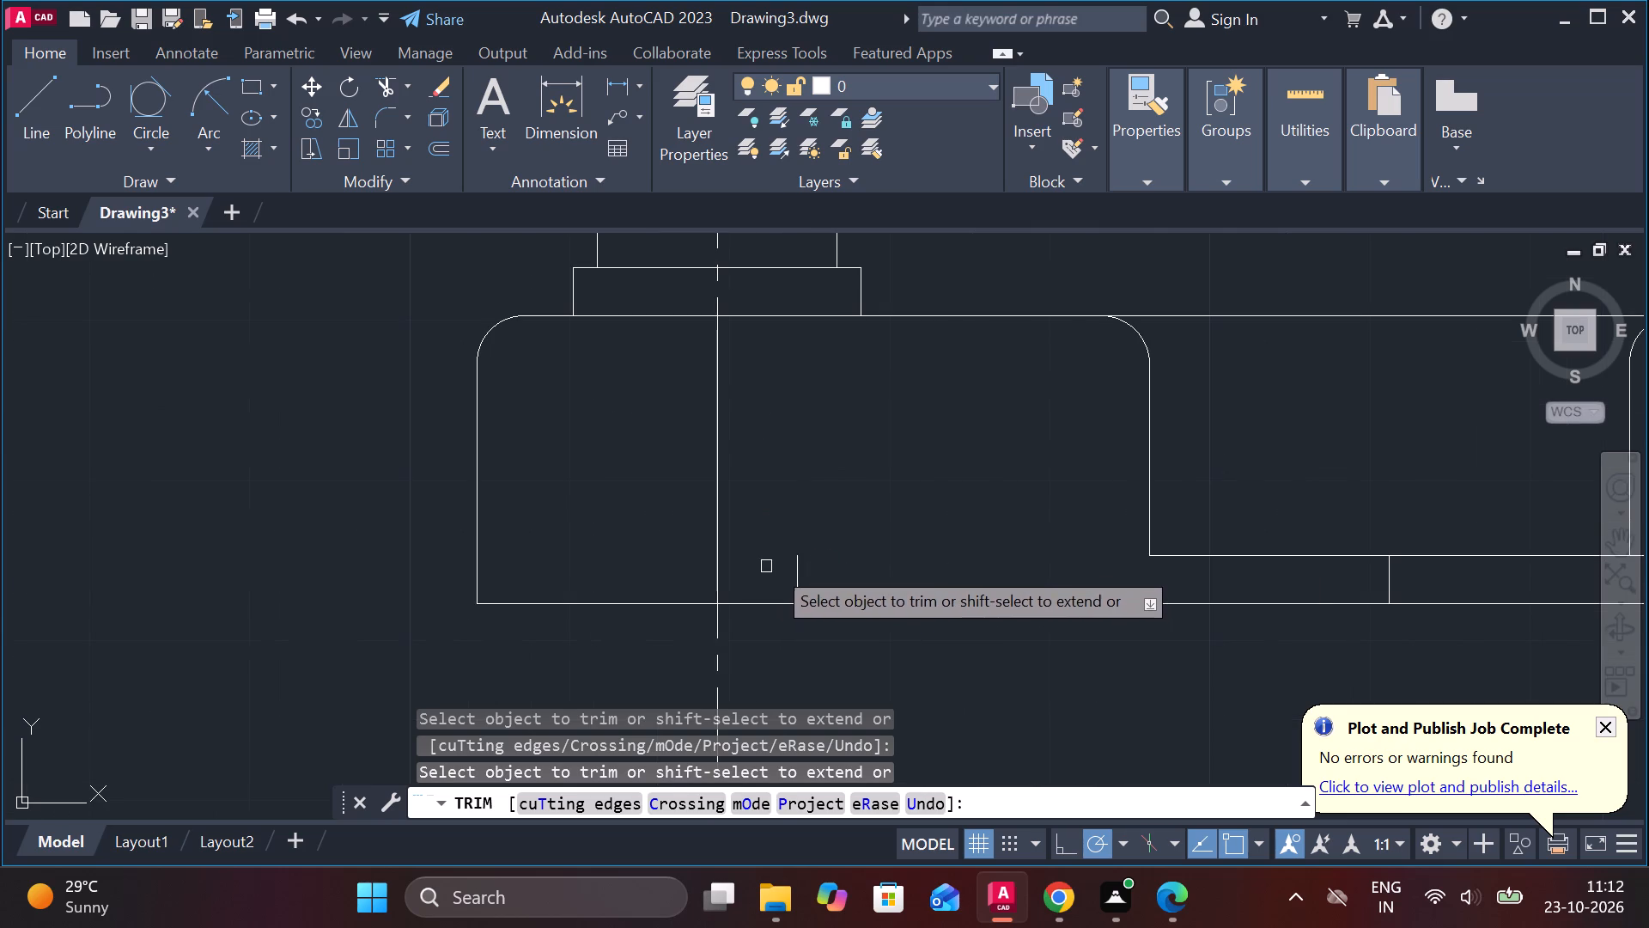
pyautogui.moveTo(860, 559); pyautogui.dragTo(777, 581)
# Trim away the plate's remaining interior step and recess lines and arcs, keeping only its outer outline and the rod's centreline.
pyautogui.scroll(-2, 976, 551)
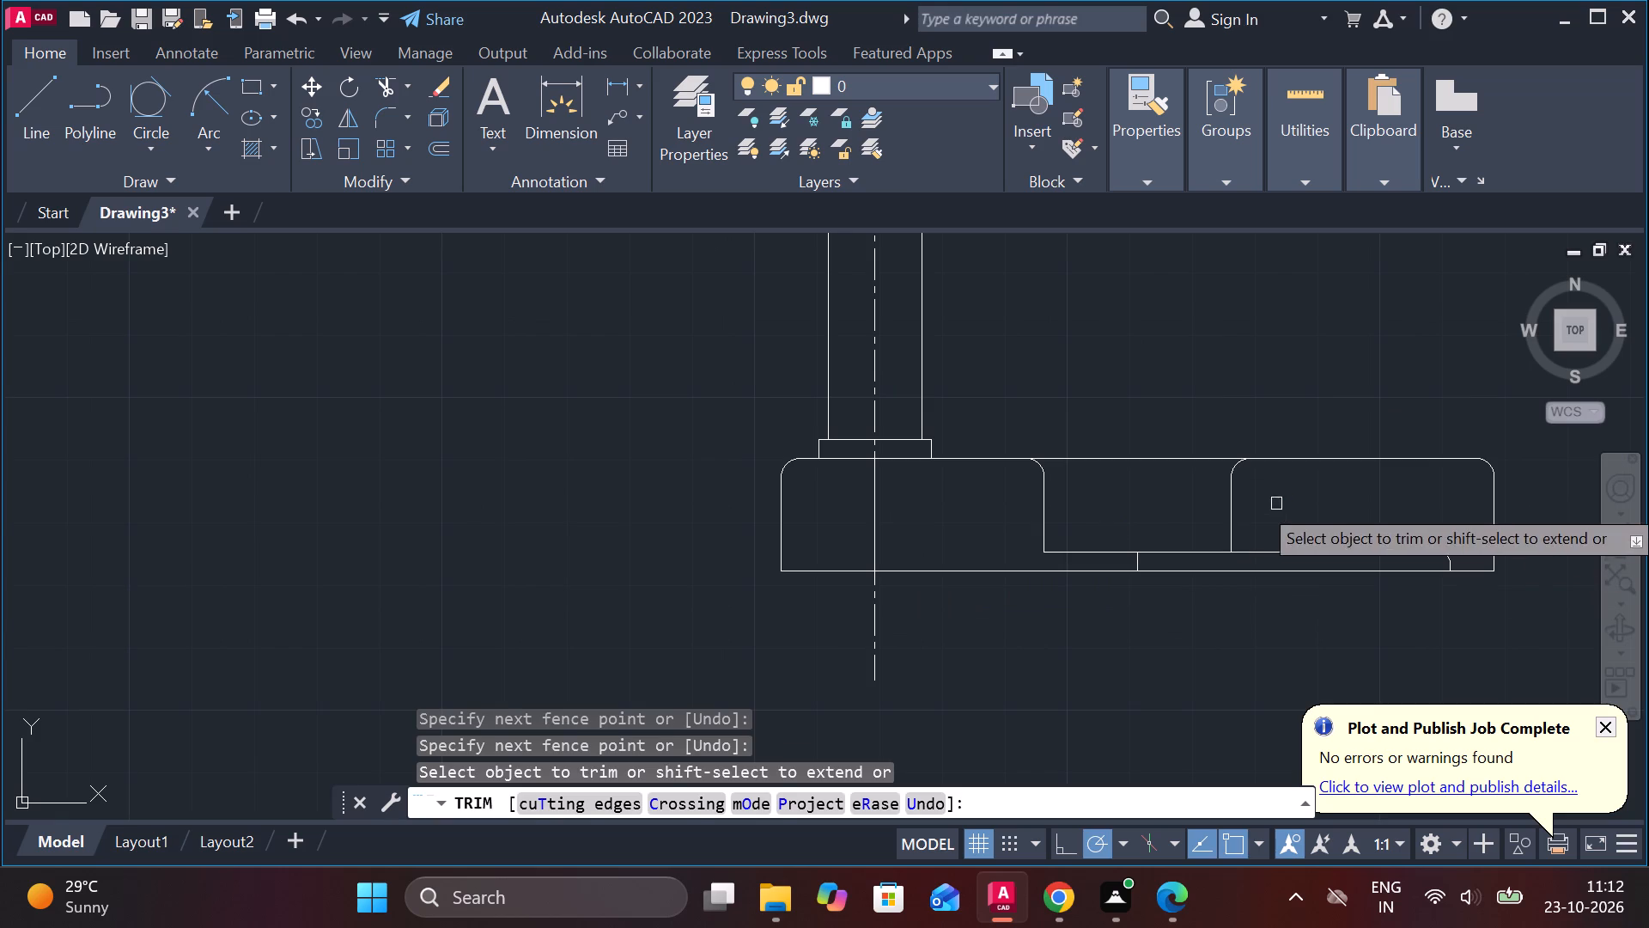
pyautogui.moveTo(1252, 504); pyautogui.dragTo(929, 536)
pyautogui.click(1046, 479)
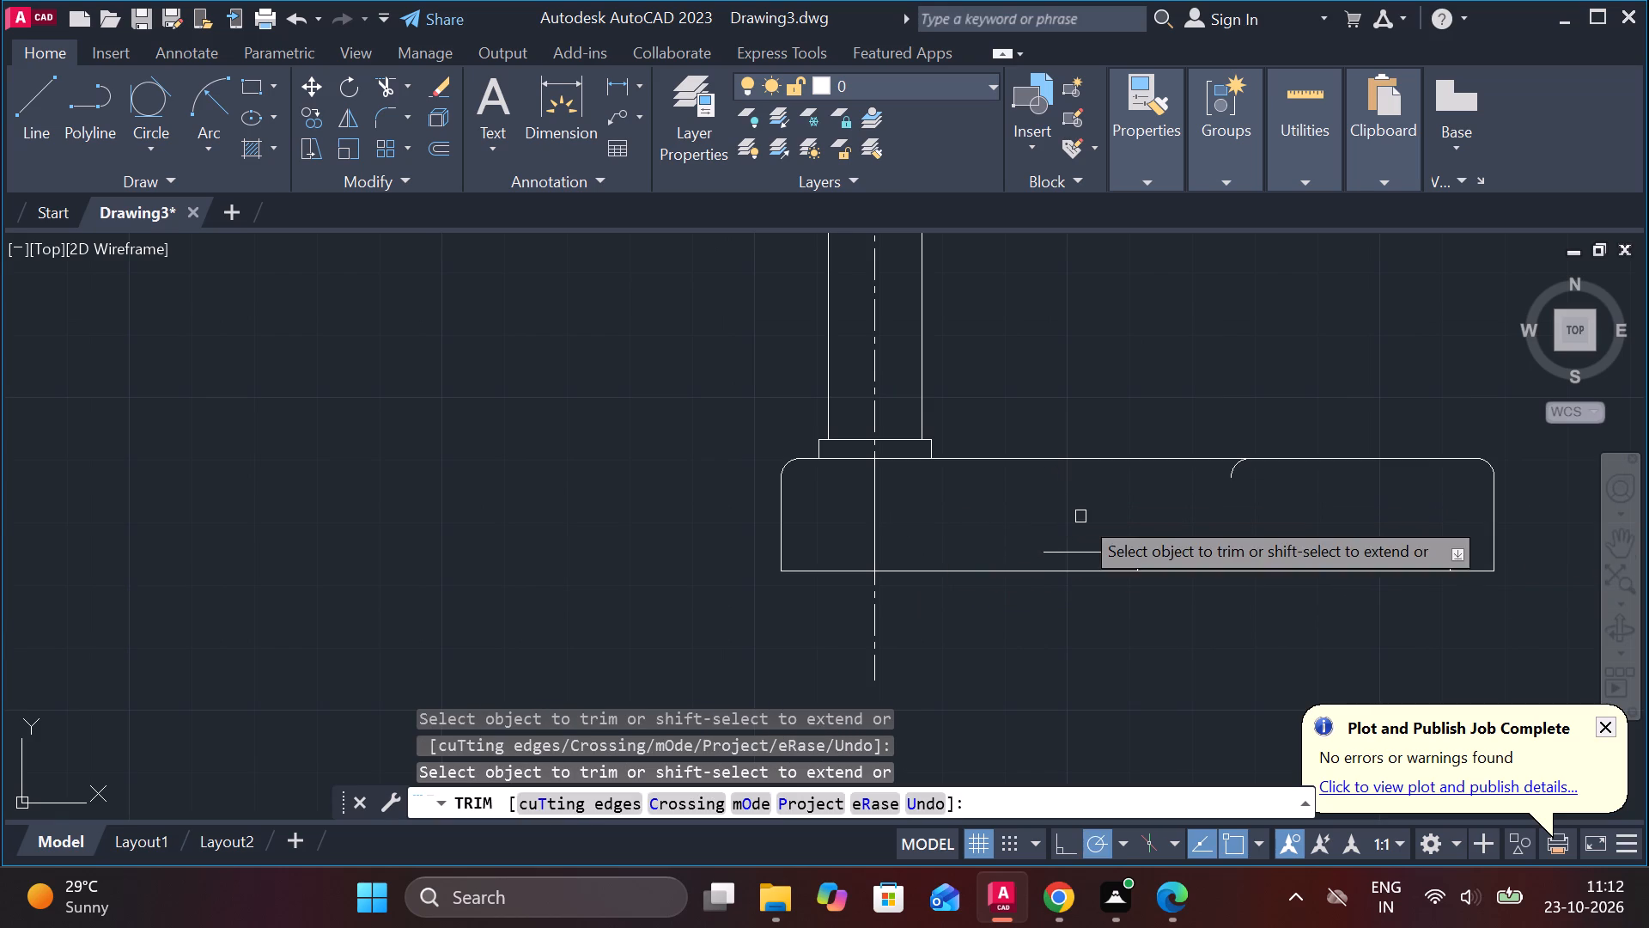
pyautogui.click(1108, 553)
pyautogui.click(1145, 556)
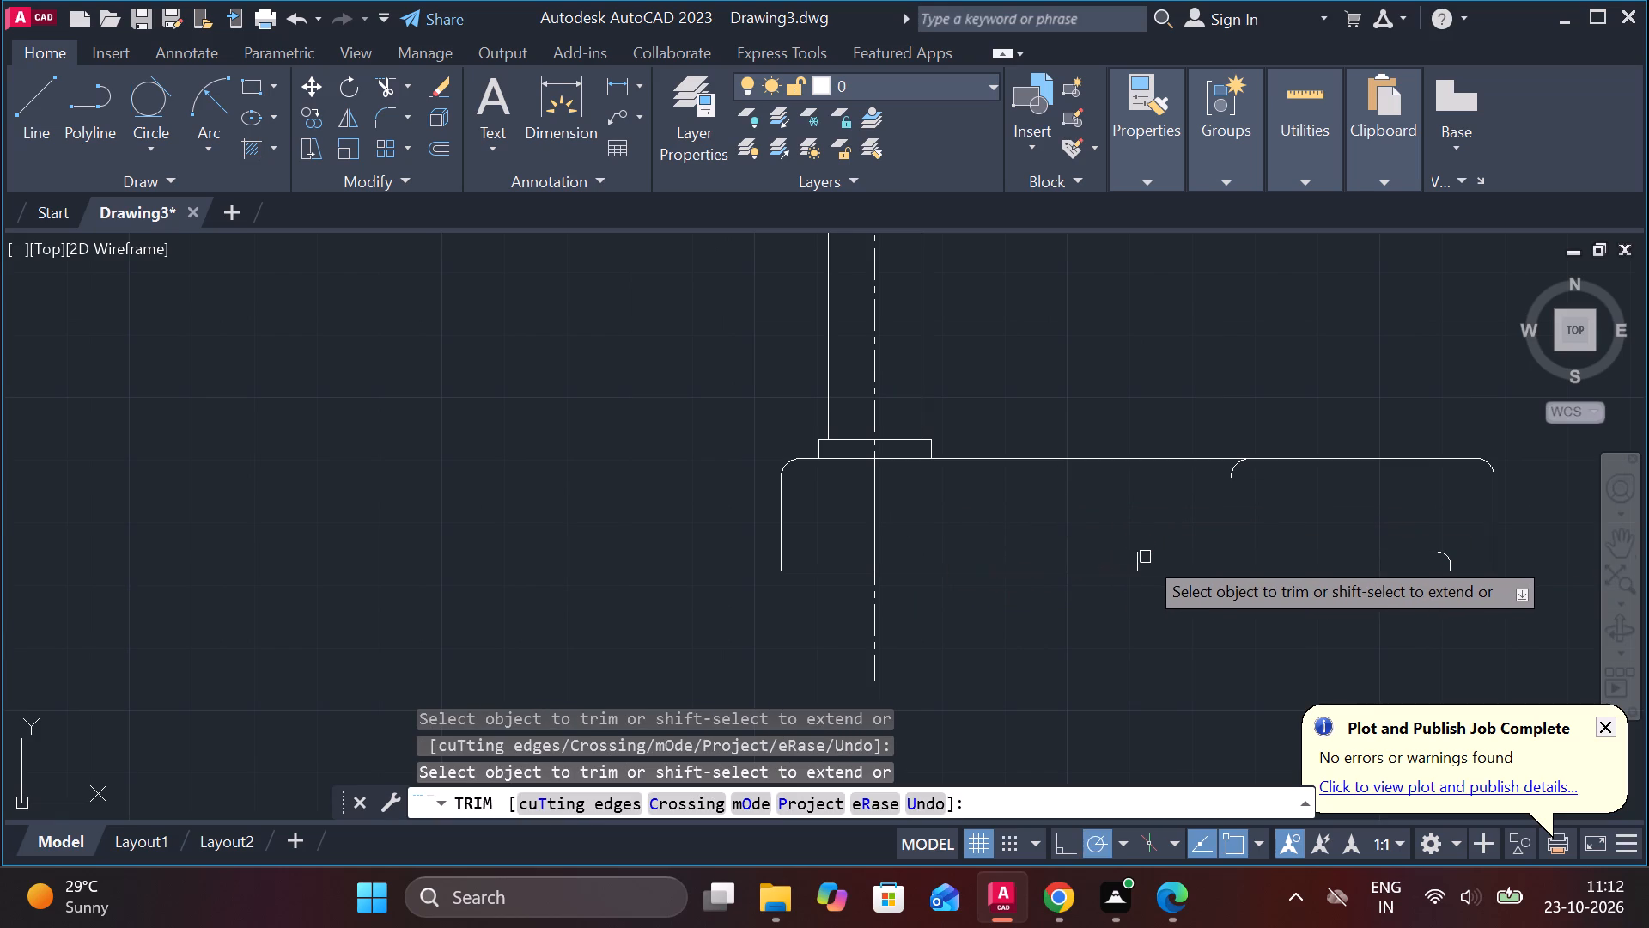
pyautogui.click(1140, 563)
pyautogui.click(1232, 471)
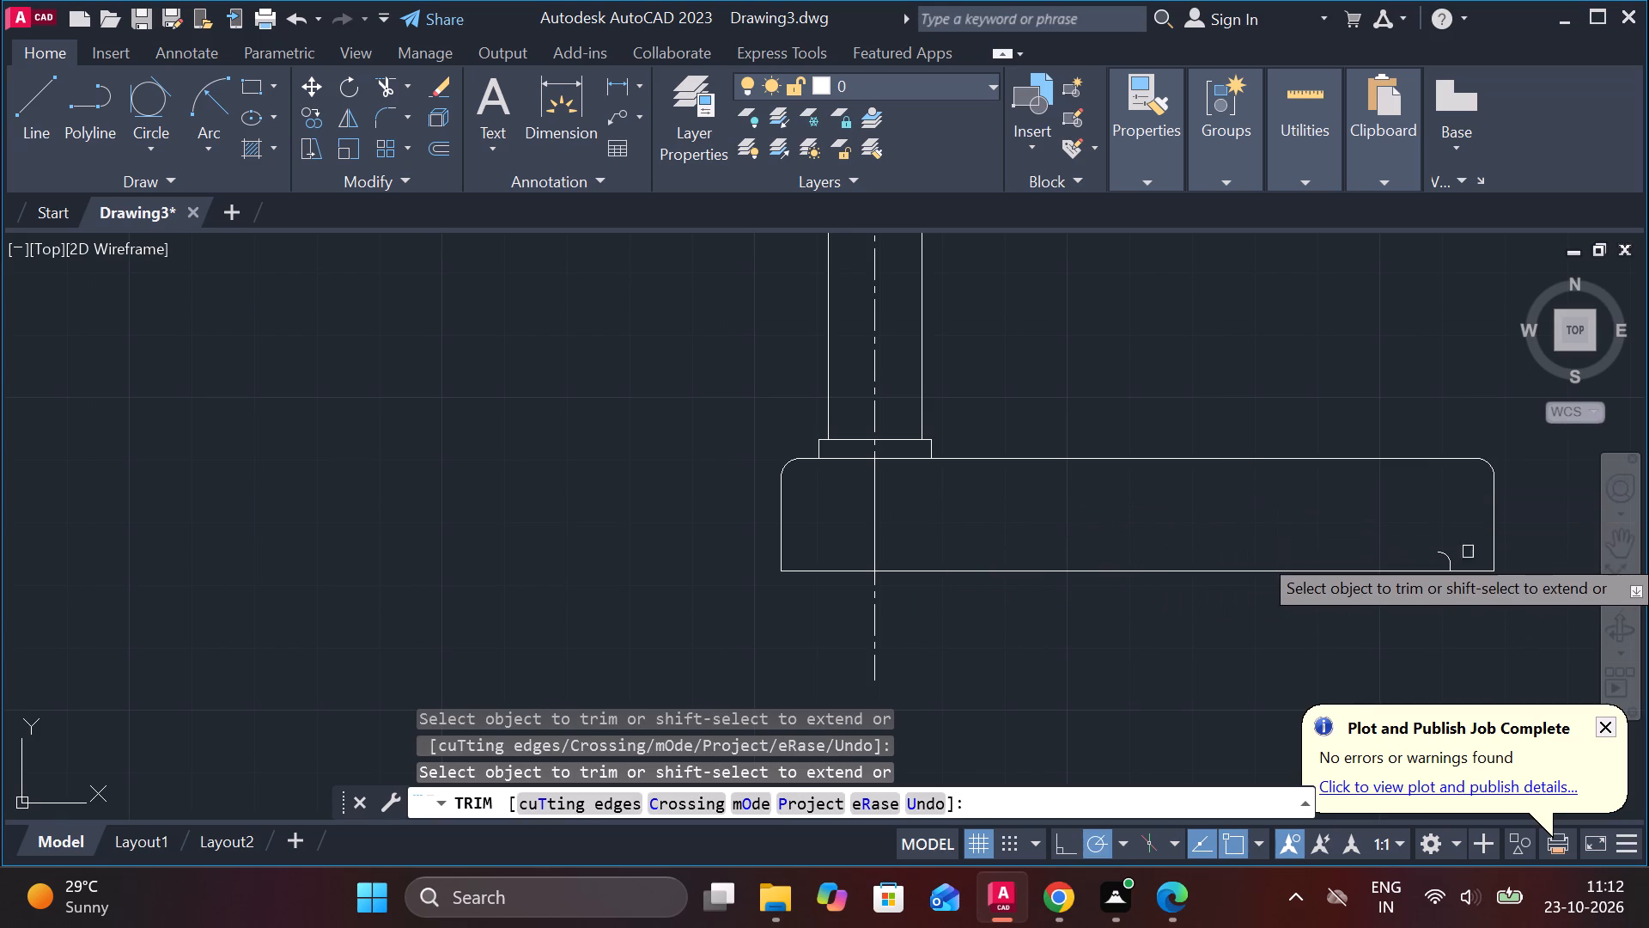
pyautogui.click(1456, 558)
pyautogui.click(1453, 565)
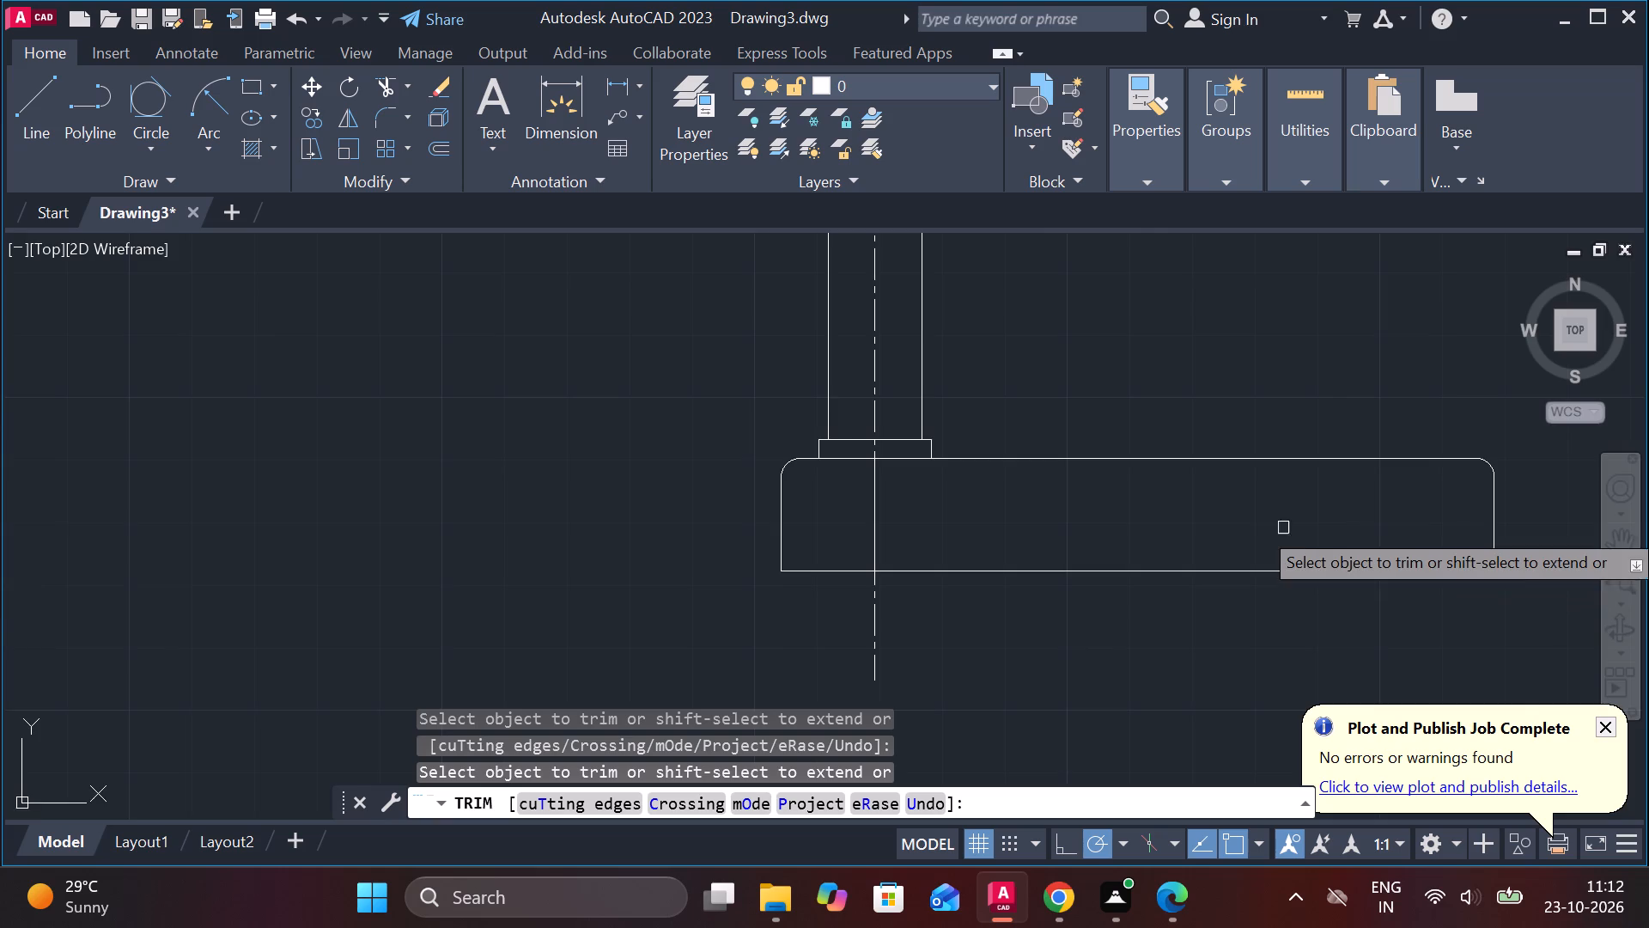
pyautogui.scroll(-3, 1244, 528)
pyautogui.moveTo(1198, 564); pyautogui.dragTo(670, 709, button='middle')
pyautogui.scroll(-1, 794, 592)
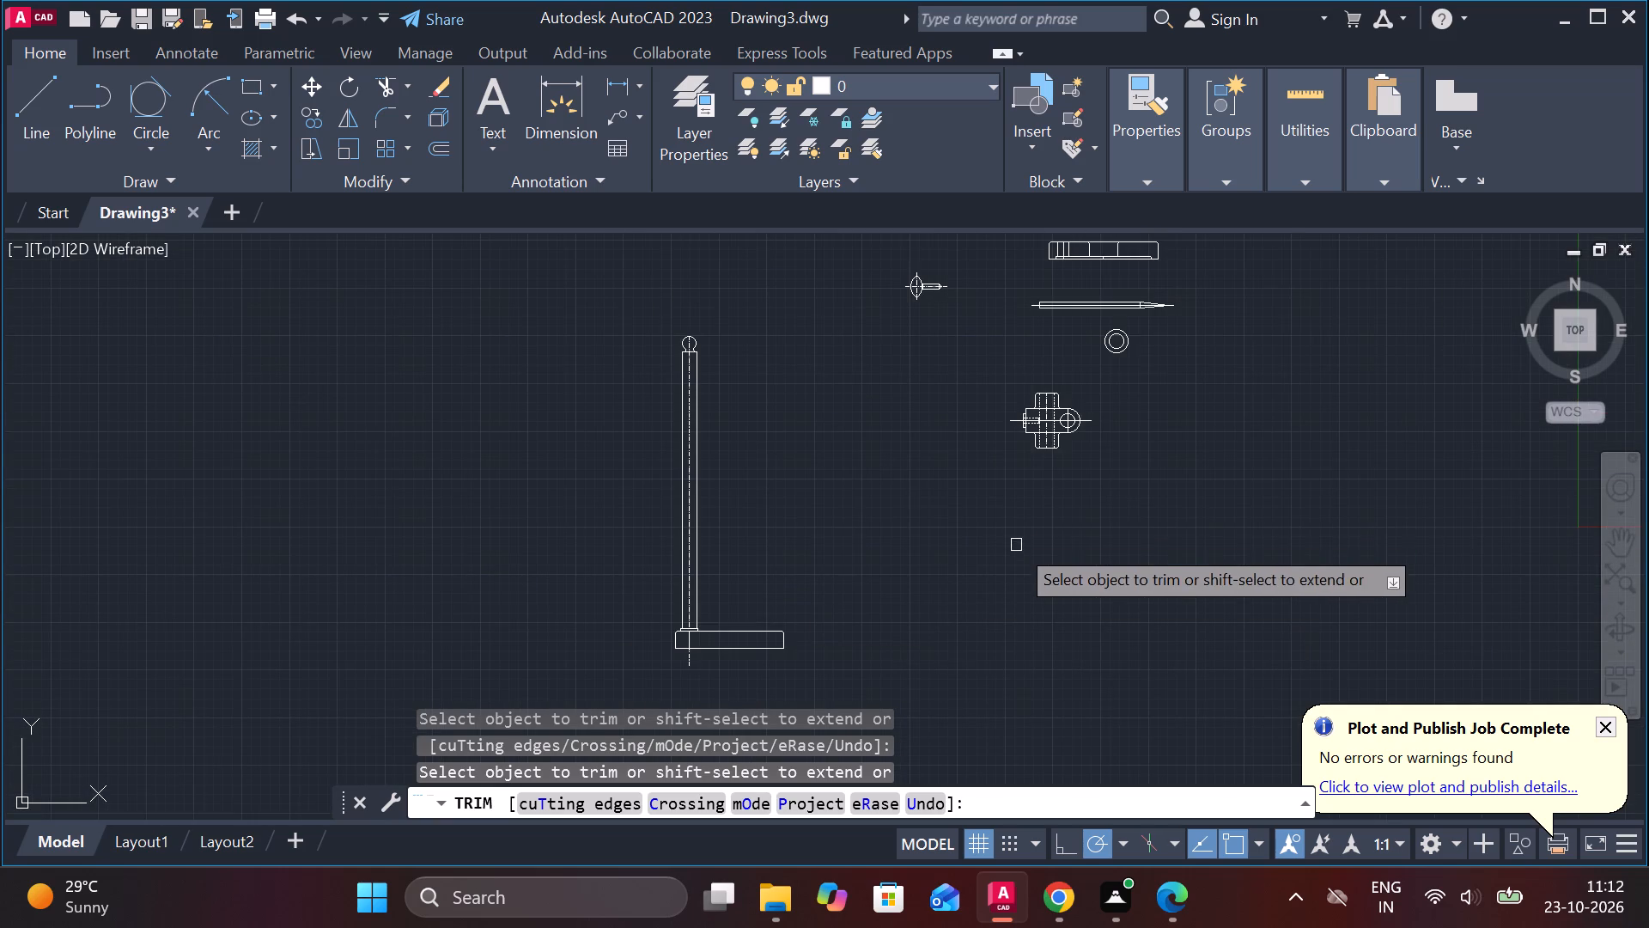
pyautogui.scroll(-3, 851, 589)
pyautogui.scroll(1, 1056, 603)
pyautogui.scroll(2, 936, 516)
pyautogui.scroll(2, 750, 481)
pyautogui.moveTo(750, 482); pyautogui.dragTo(804, 556, button='middle')
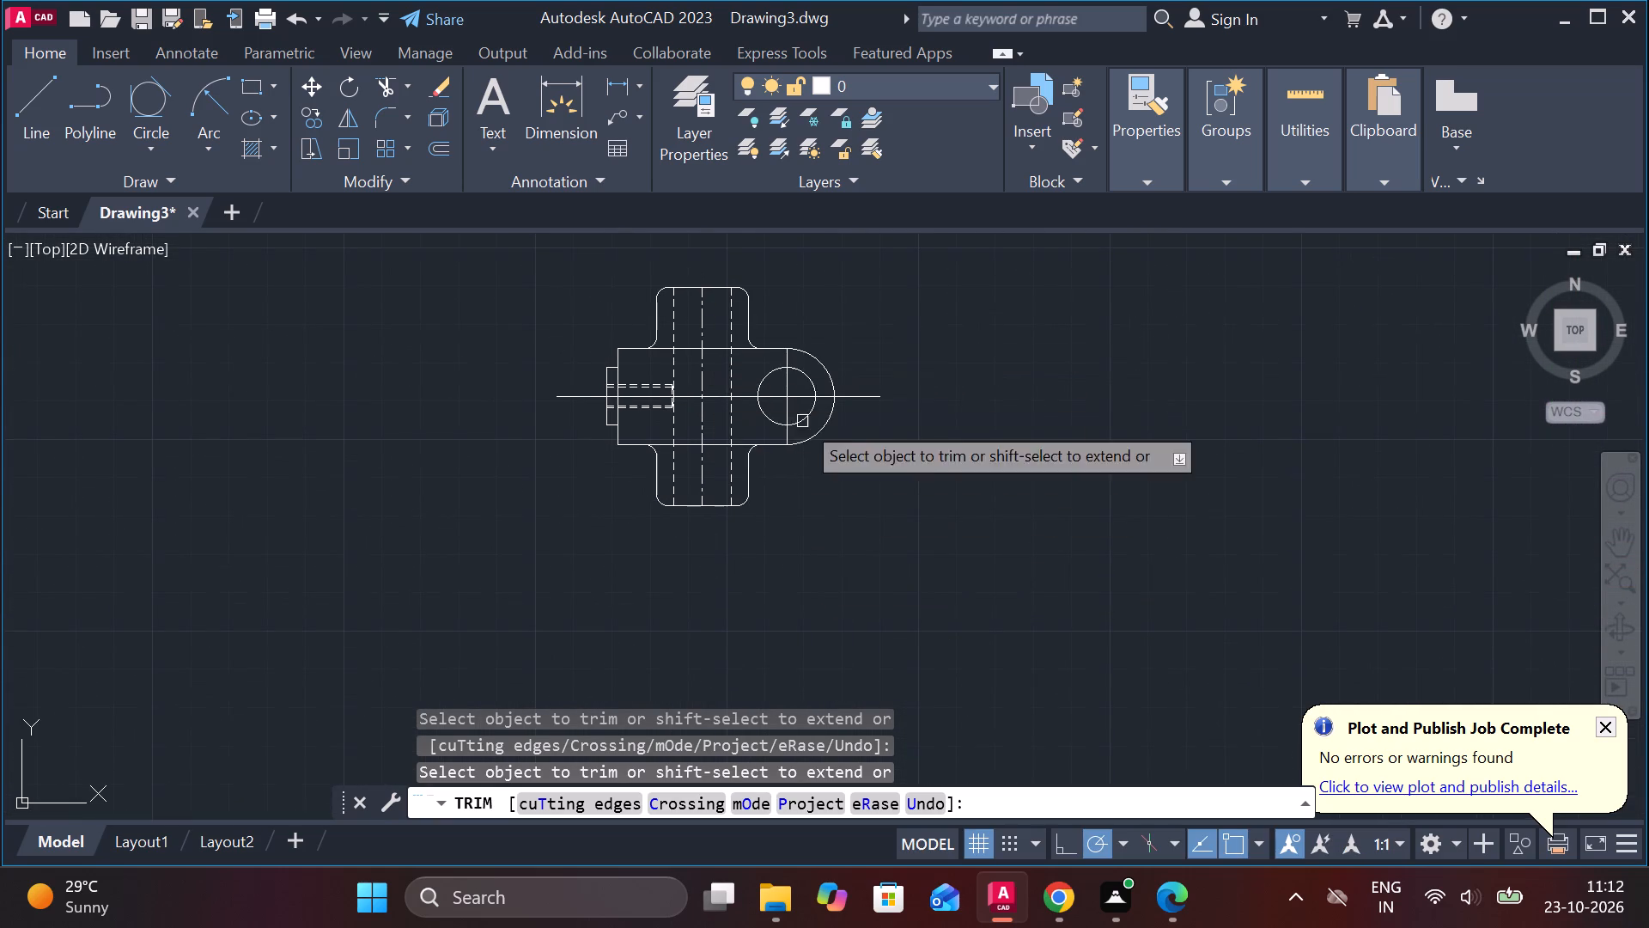
pyautogui.press('Escape')
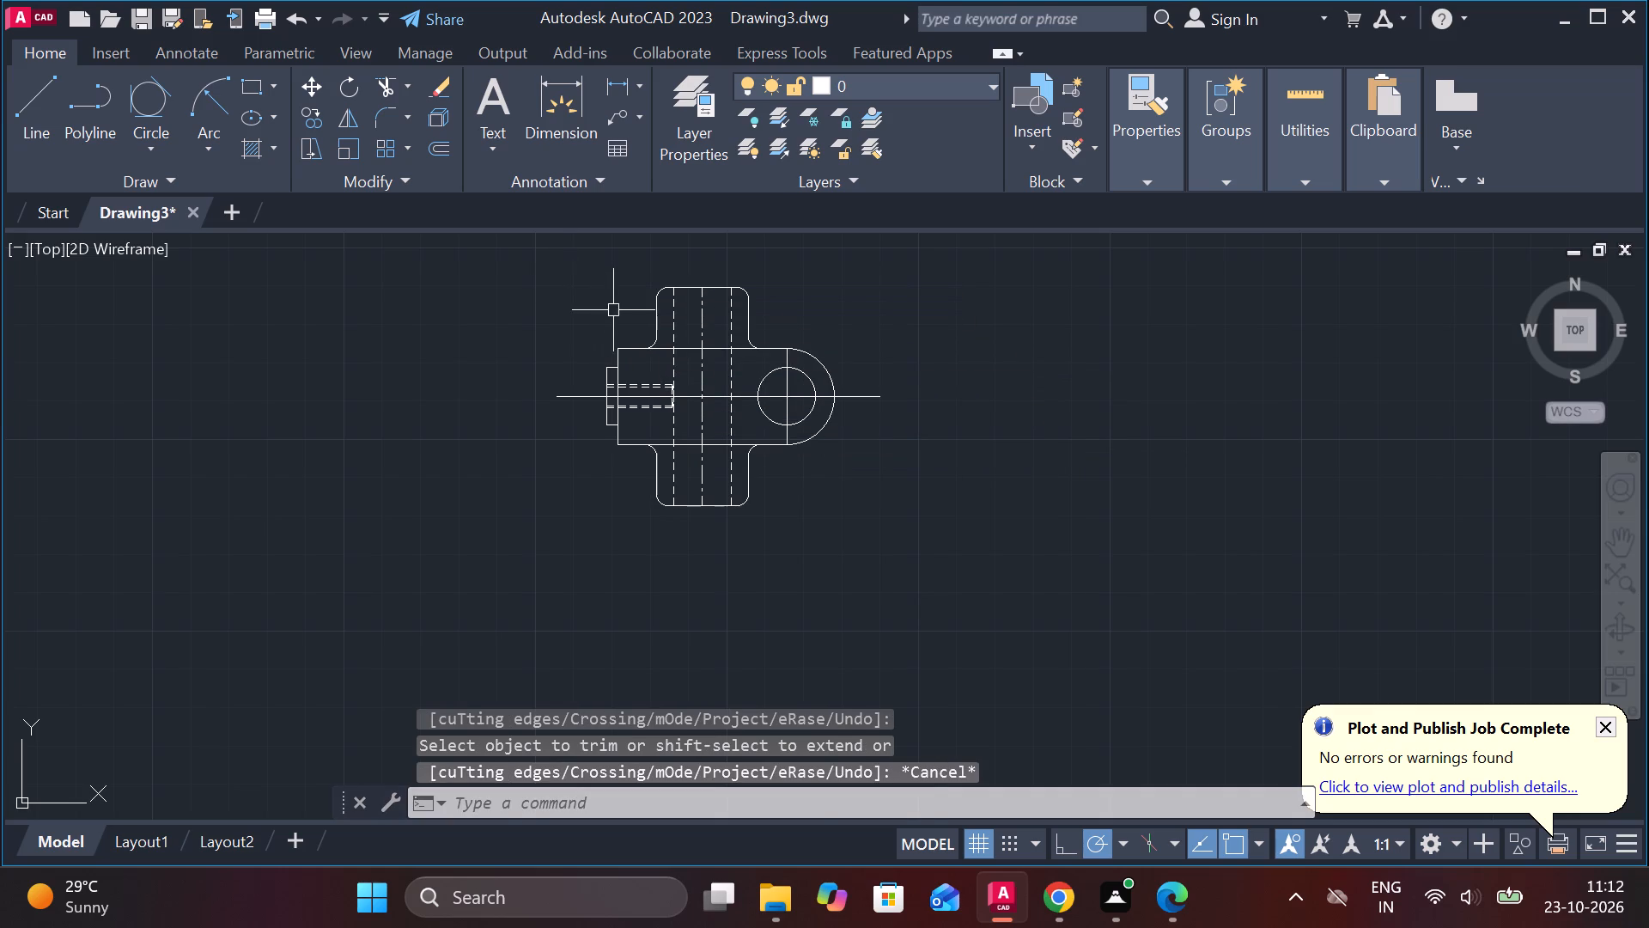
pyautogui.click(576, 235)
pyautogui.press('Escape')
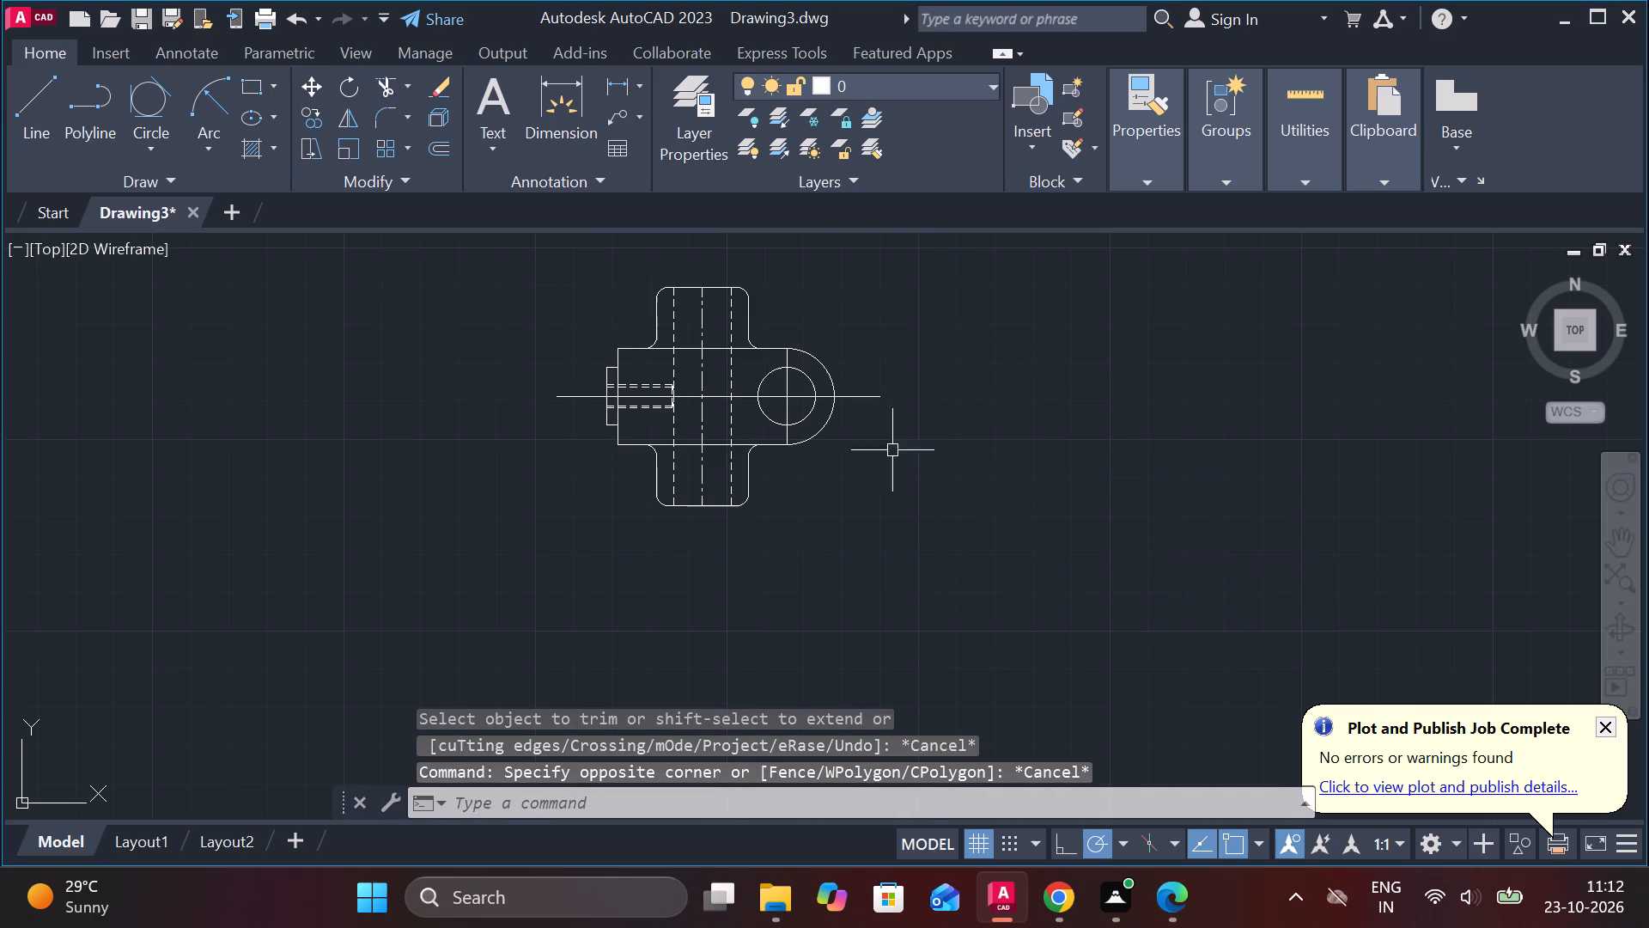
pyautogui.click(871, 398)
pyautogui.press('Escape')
# Draw a short horizontal line outward to the left from the plate's lower-left corner.
pyautogui.scroll(-2, 1011, 495)
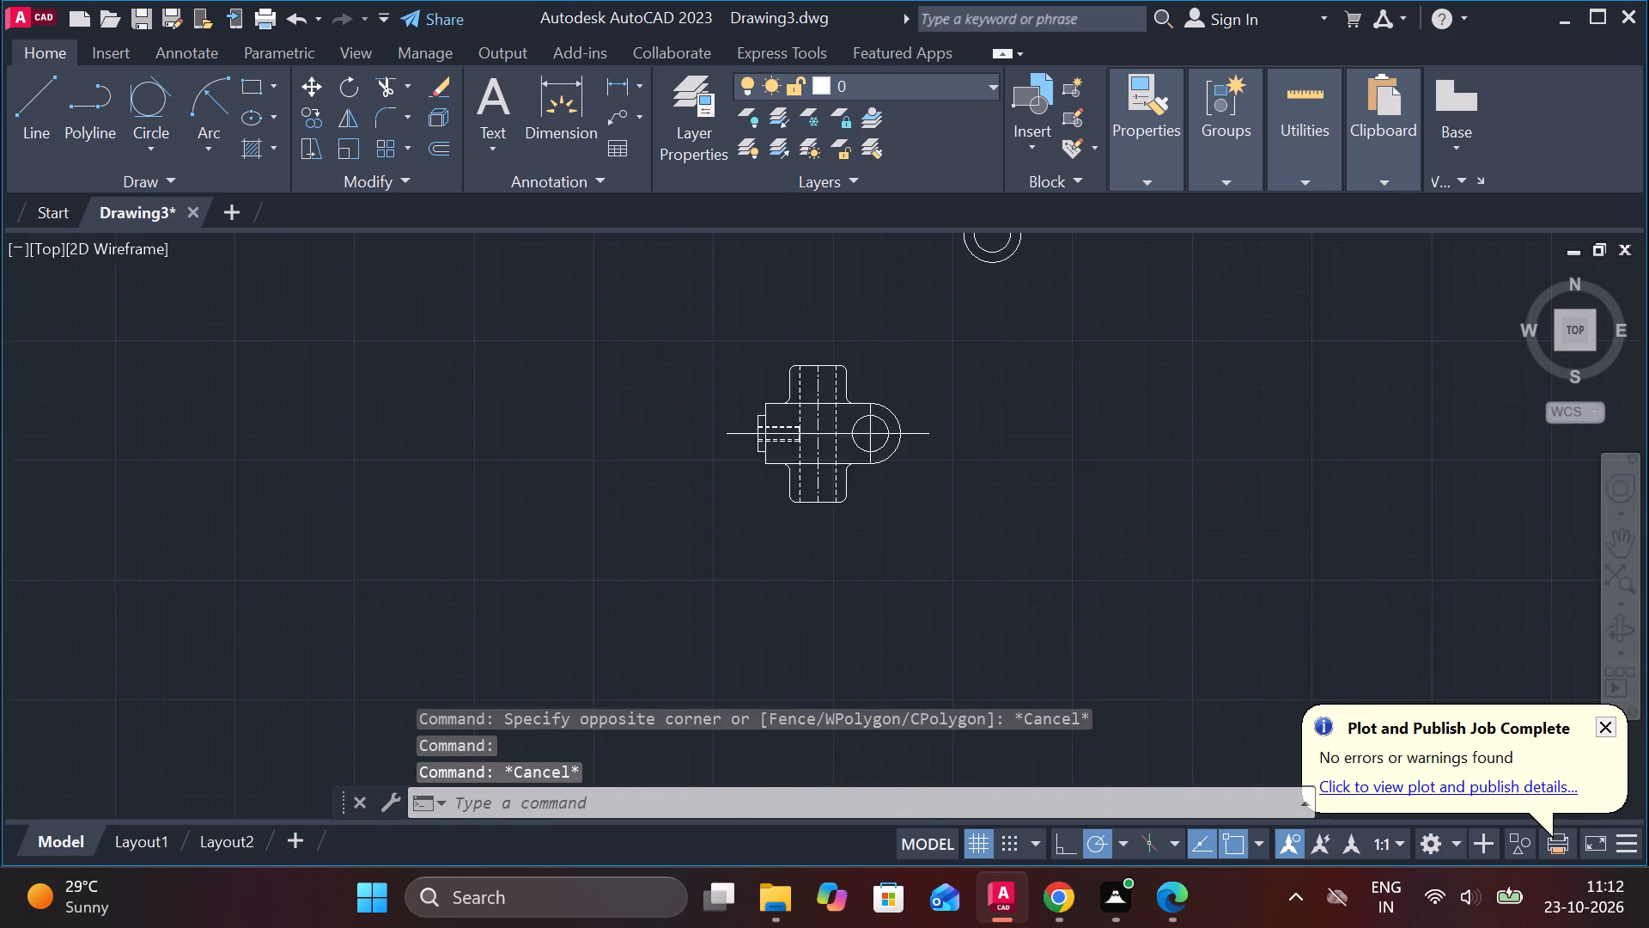
pyautogui.moveTo(763, 584); pyautogui.dragTo(1064, 402, button='middle')
pyautogui.scroll(2, 539, 601)
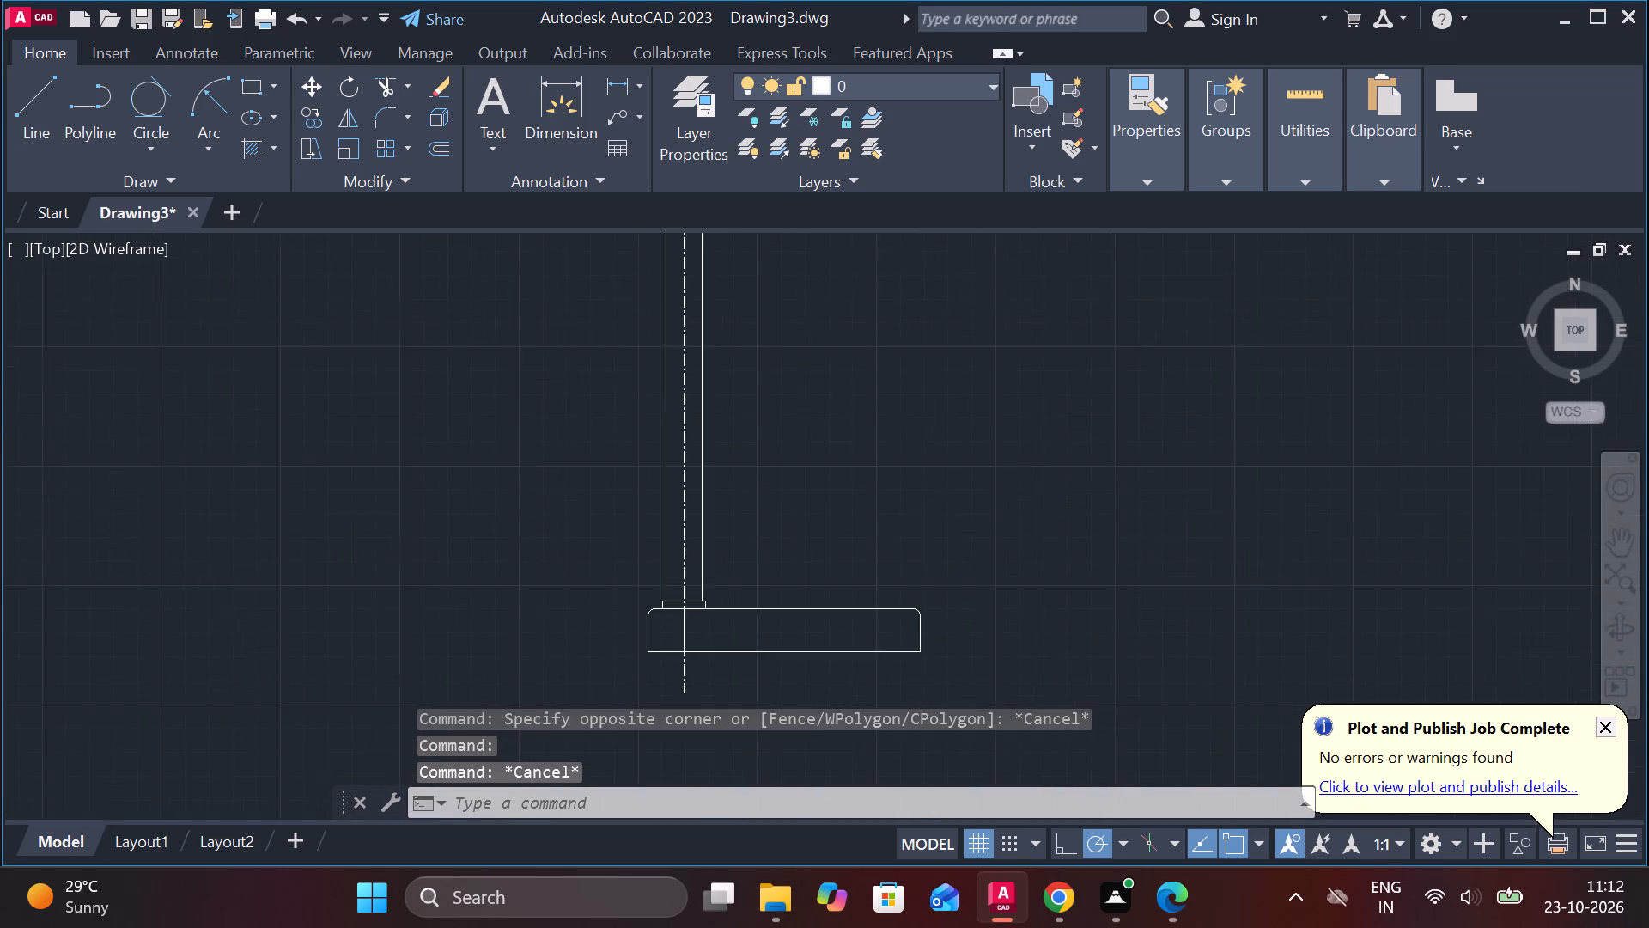
pyautogui.press('l')
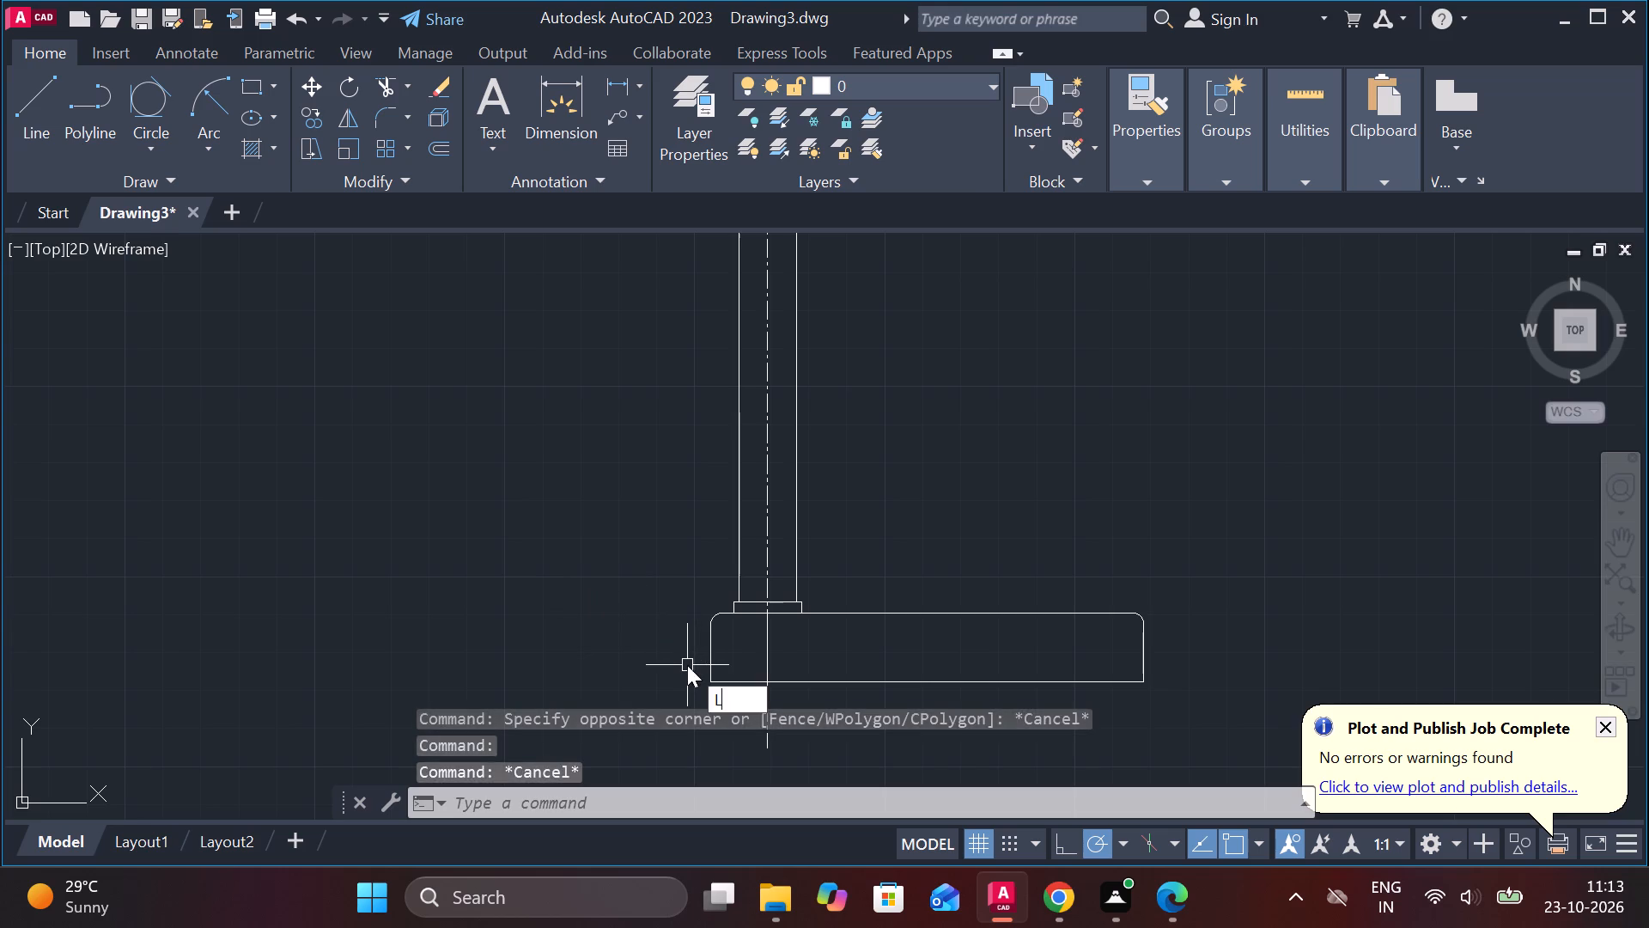
pyautogui.press('Return')
pyautogui.click(706, 688)
pyautogui.click(596, 688)
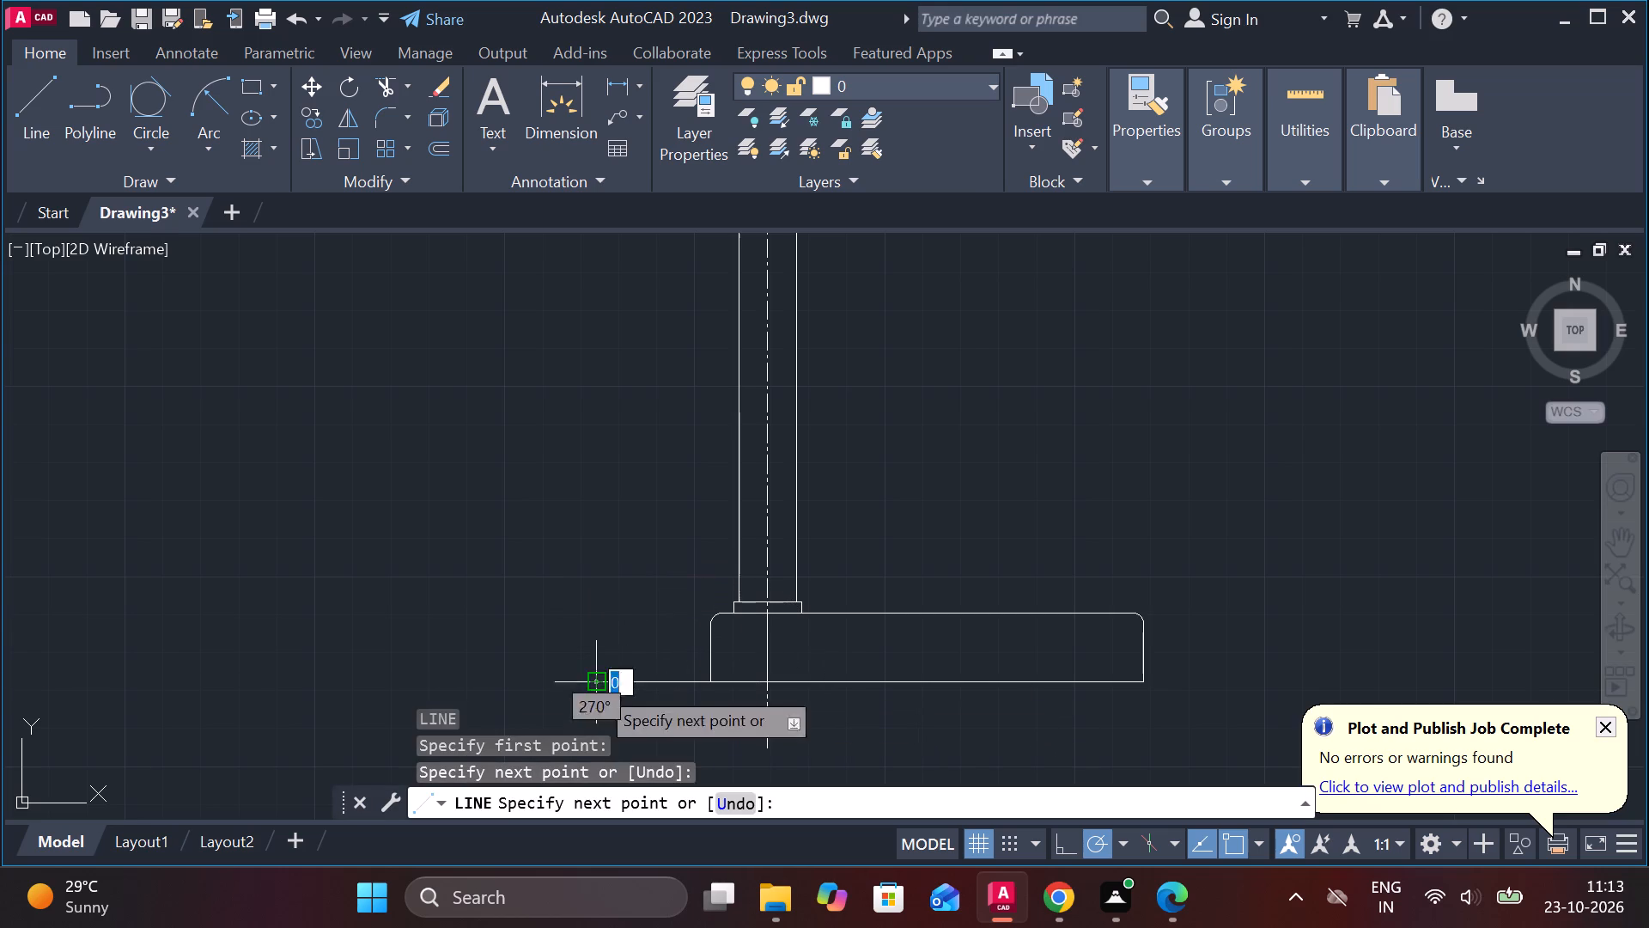
pyautogui.press('Escape')
# Offset the short horizontal line upward by 200 as a height reference beside the rod.
pyautogui.click(648, 683)
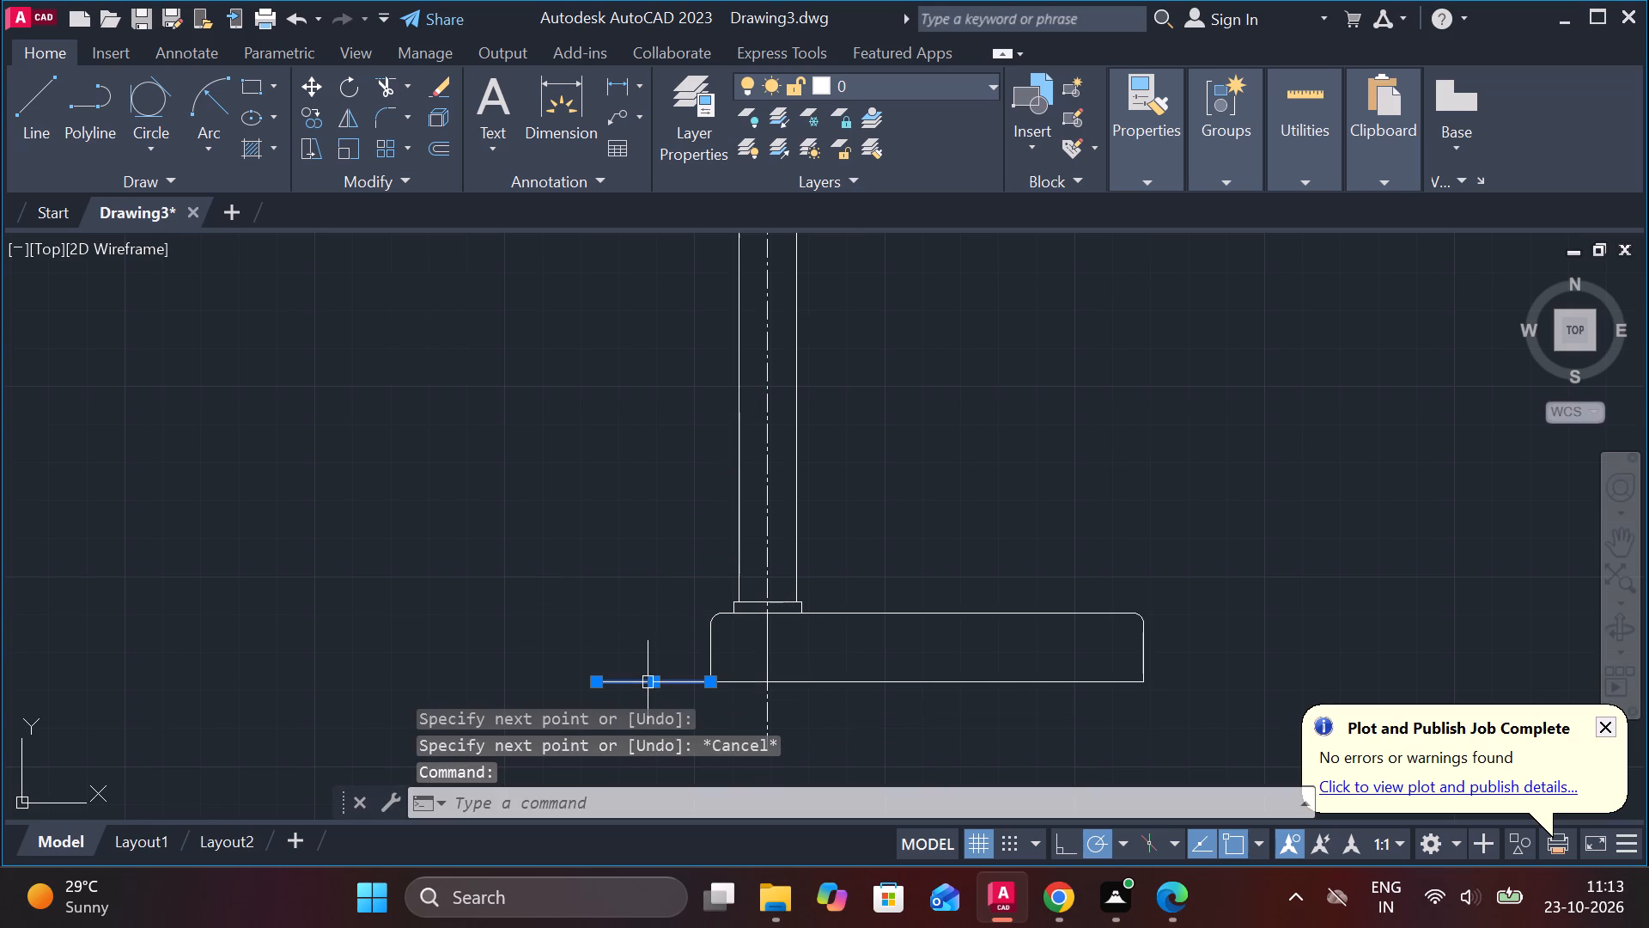
pyautogui.press('o')
pyautogui.press('Return')
pyautogui.press('Return')
pyautogui.write('200')
pyautogui.press('Return')
pyautogui.scroll(-3, 645, 521)
pyautogui.scroll(1, 697, 410)
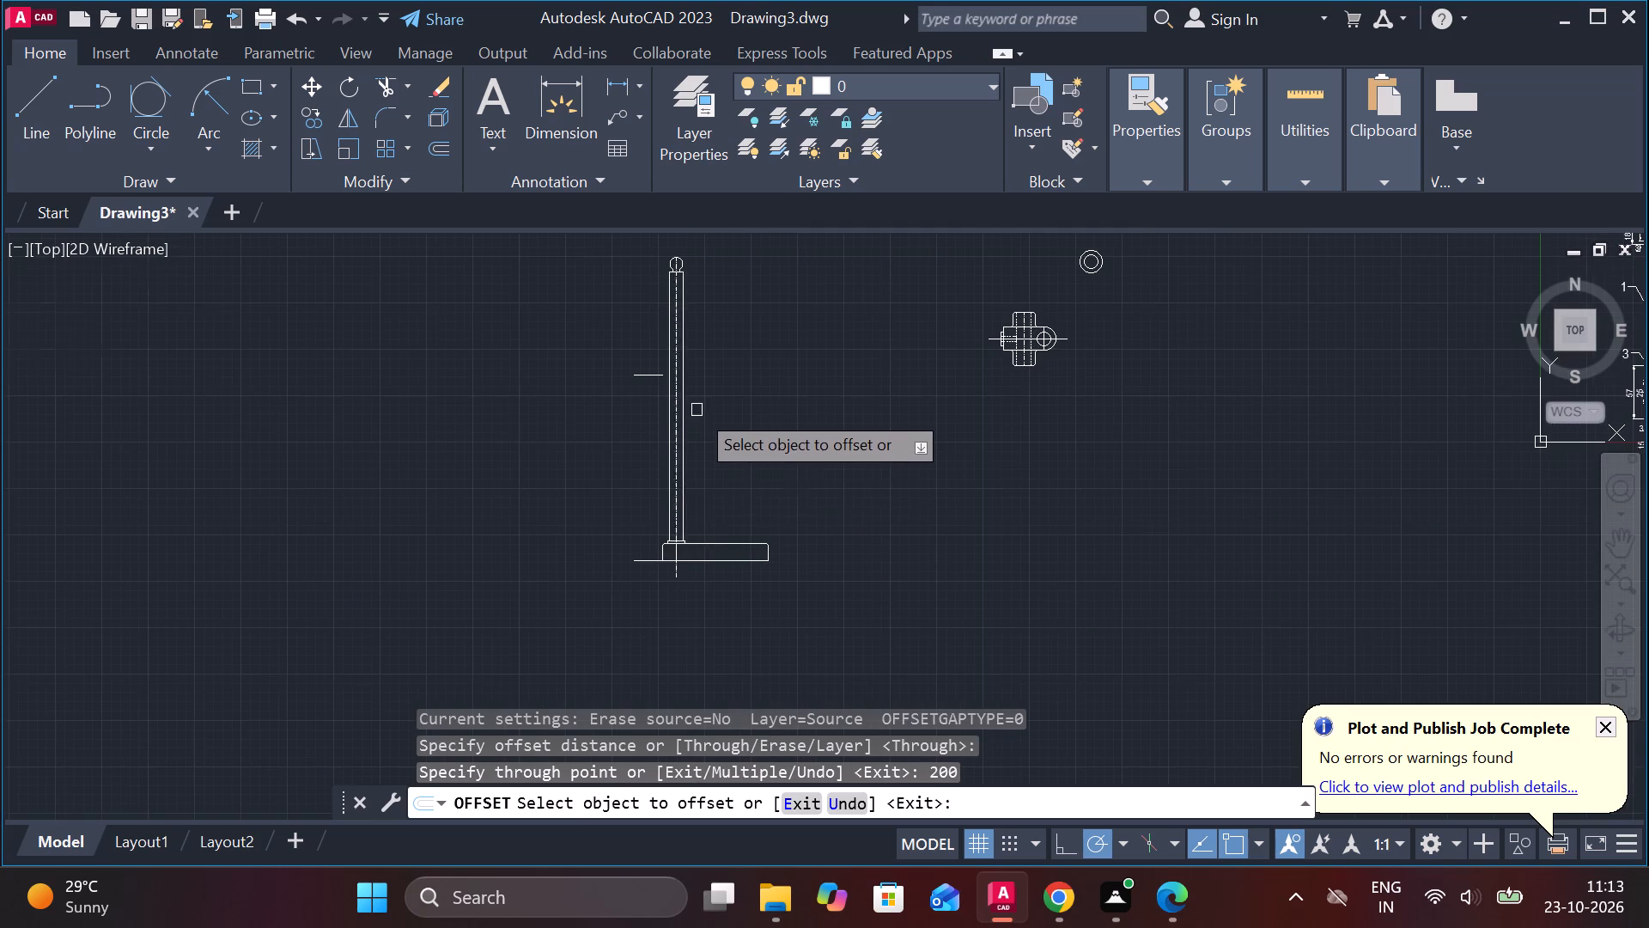
pyautogui.moveTo(700, 410); pyautogui.dragTo(752, 550, button='middle')
pyautogui.scroll(3, 764, 523)
pyautogui.press('Escape')
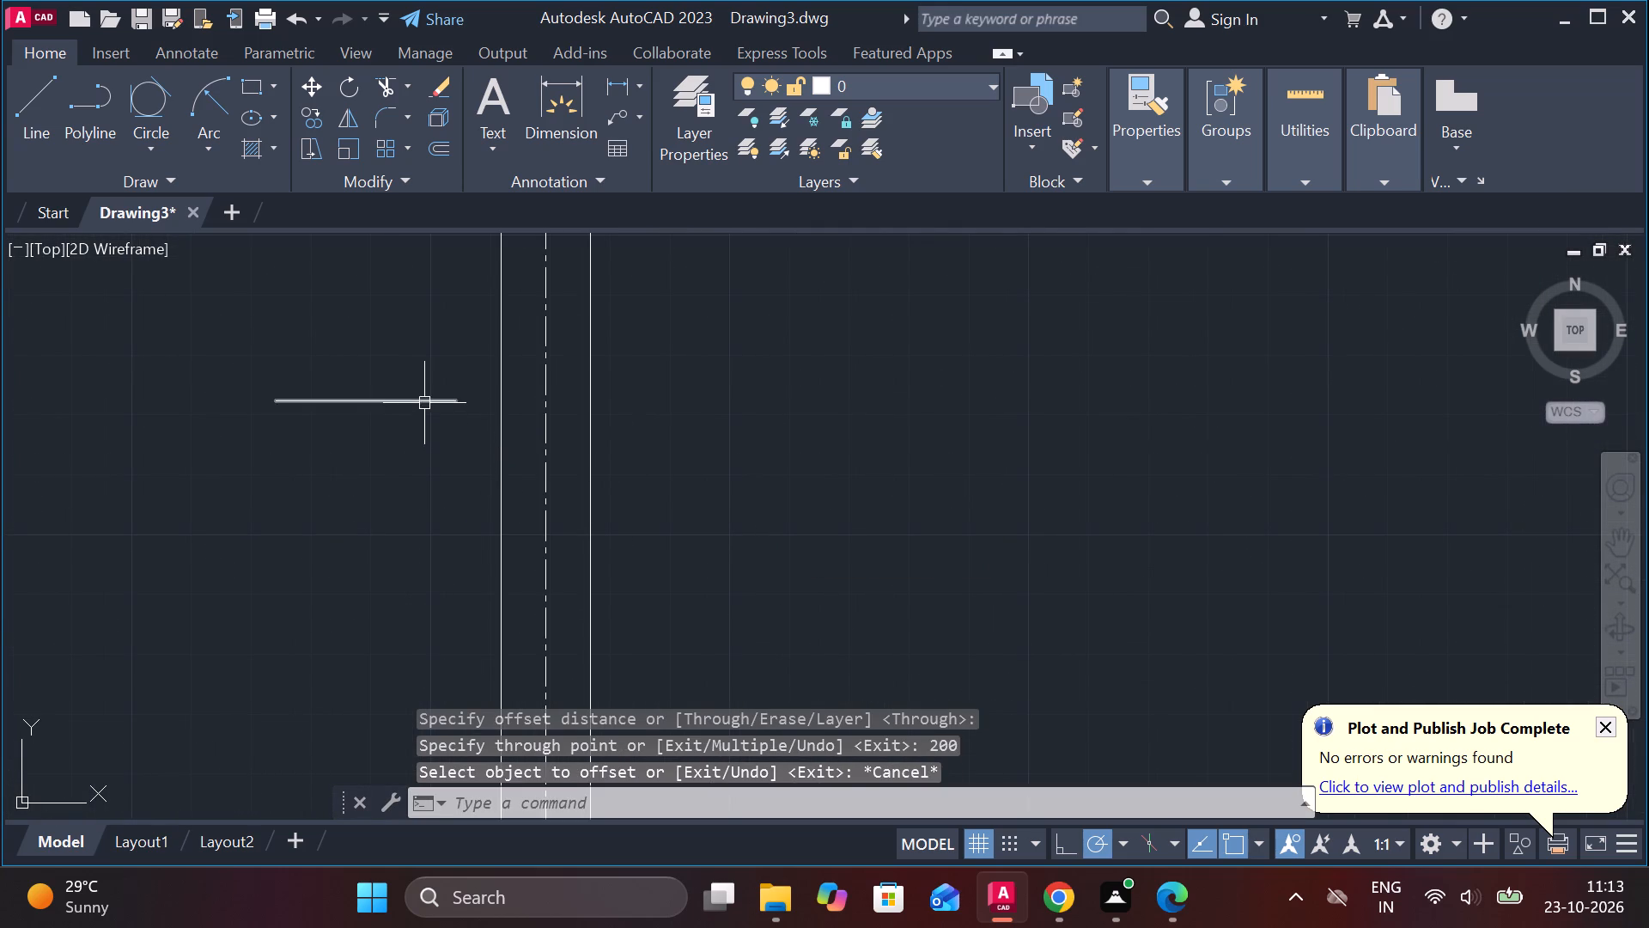
# Stretch the offset reference line's end nearest the rod horizontally across the rod to beyond its far side.
pyautogui.click(424, 403)
pyautogui.click(453, 403)
pyautogui.click(680, 383)
pyautogui.press('Escape')
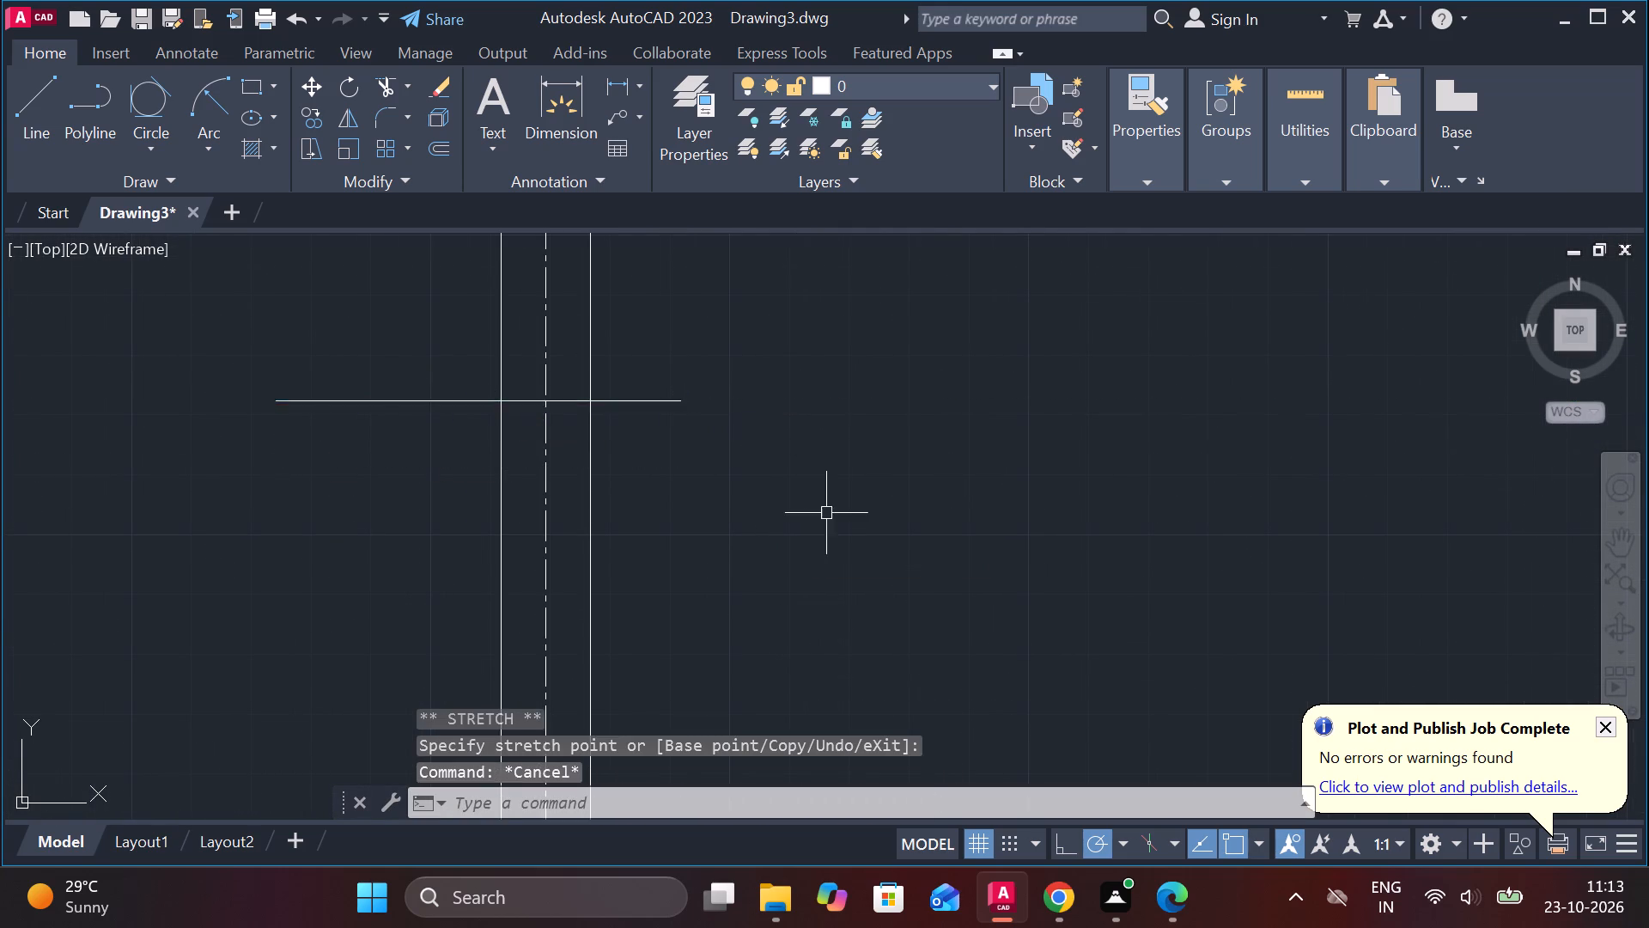
# Move the whole clamp bracket so its centrelines' intersection sits where the offset reference line crosses the rod's axis.
pyautogui.scroll(-2, 834, 516)
pyautogui.moveTo(926, 546); pyautogui.dragTo(626, 528, button='middle')
pyautogui.scroll(-1, 748, 558)
pyautogui.click(933, 340)
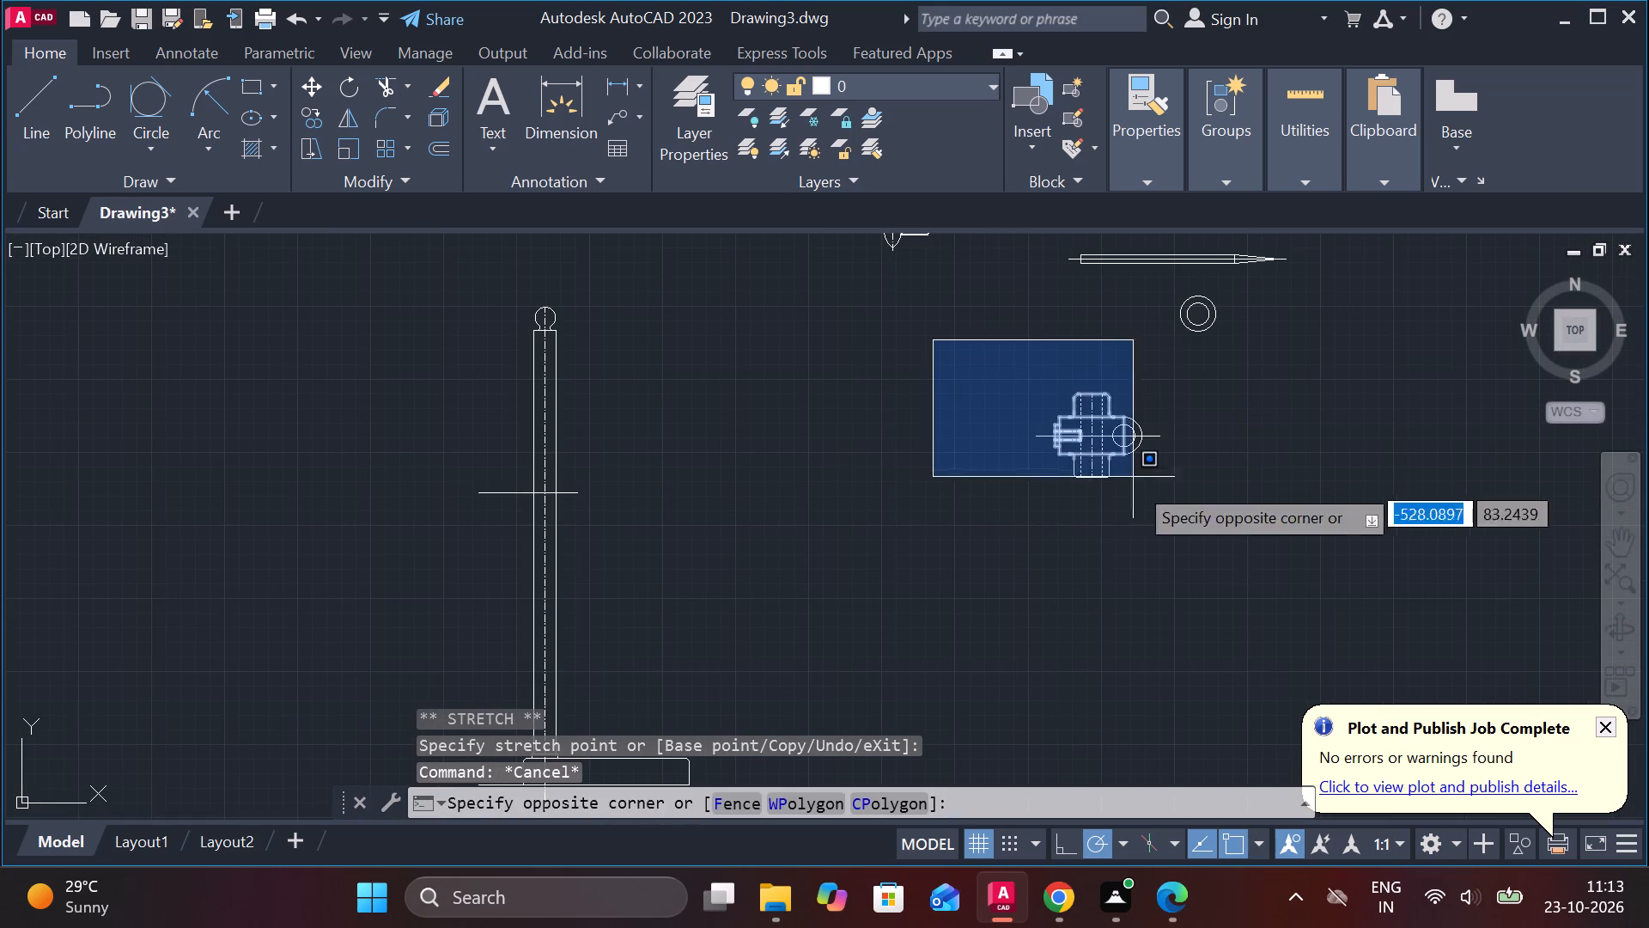
pyautogui.click(1205, 532)
pyautogui.scroll(2, 1014, 473)
pyautogui.press('m')
pyautogui.press('Return')
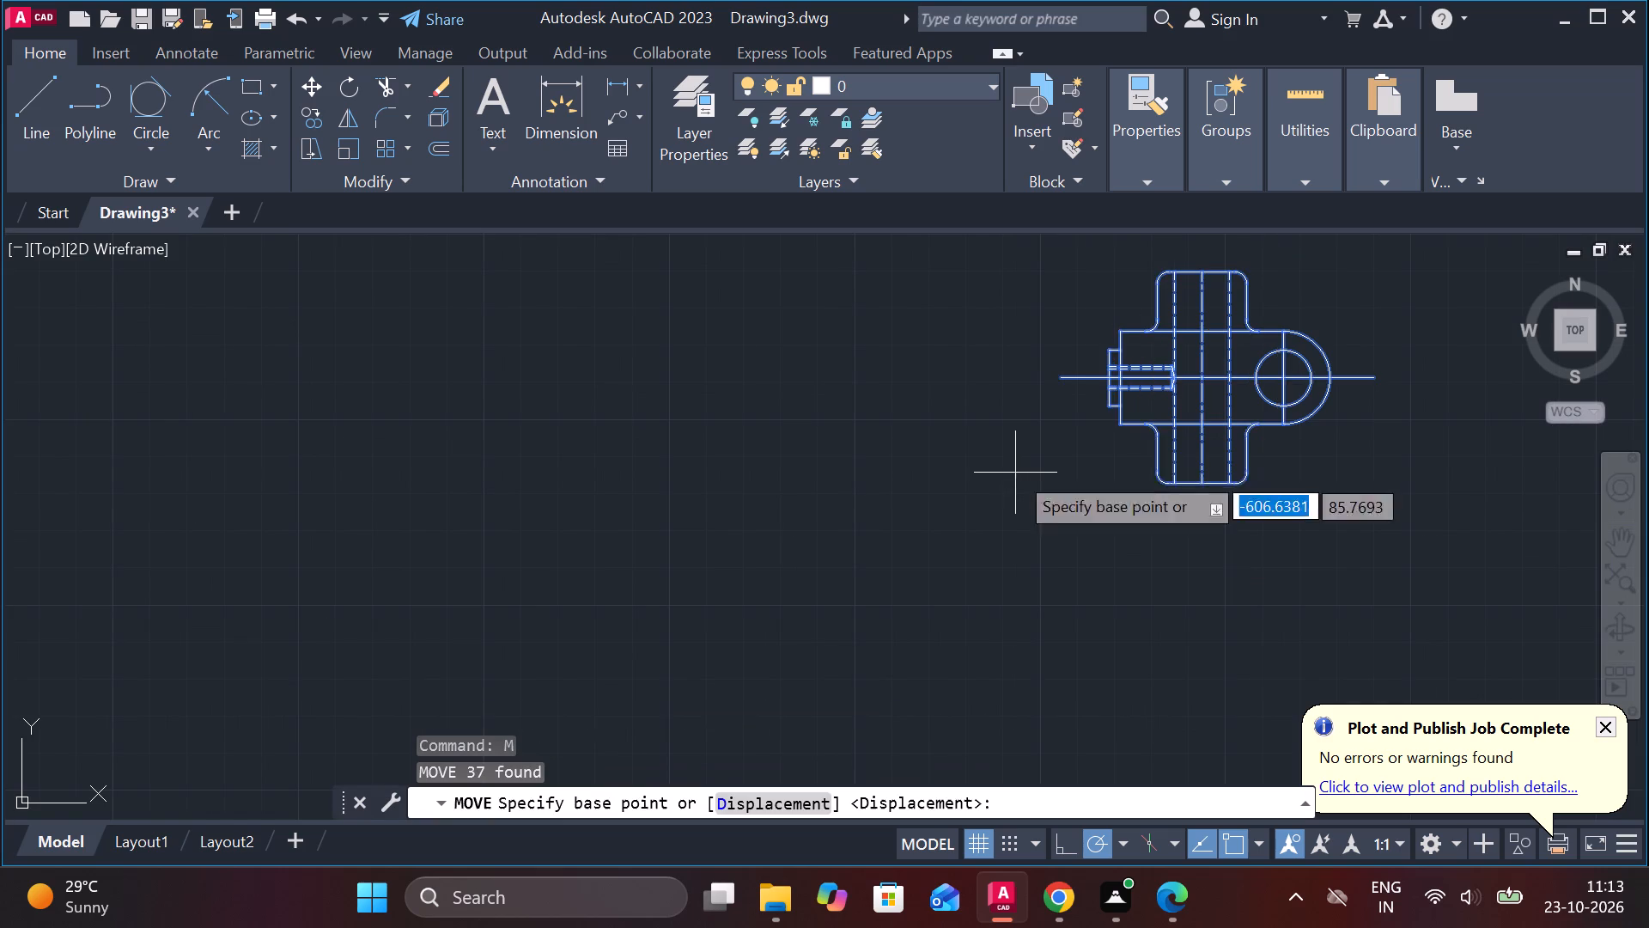
pyautogui.scroll(2, 1093, 390)
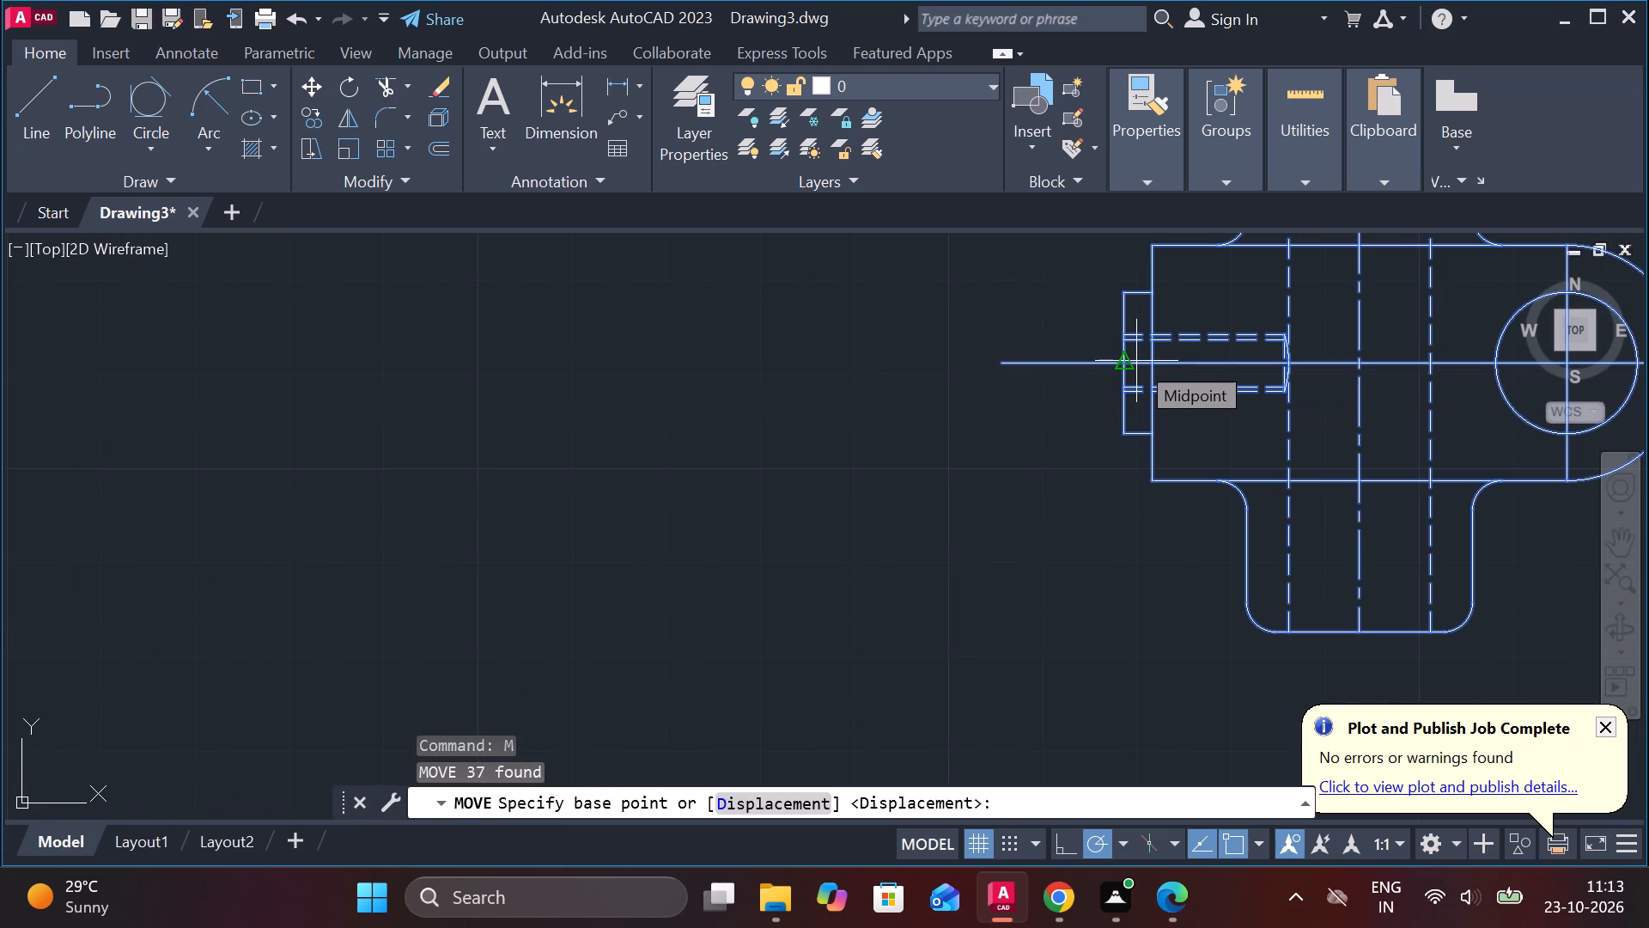
pyautogui.moveTo(866, 498); pyautogui.dragTo(843, 498, button='middle')
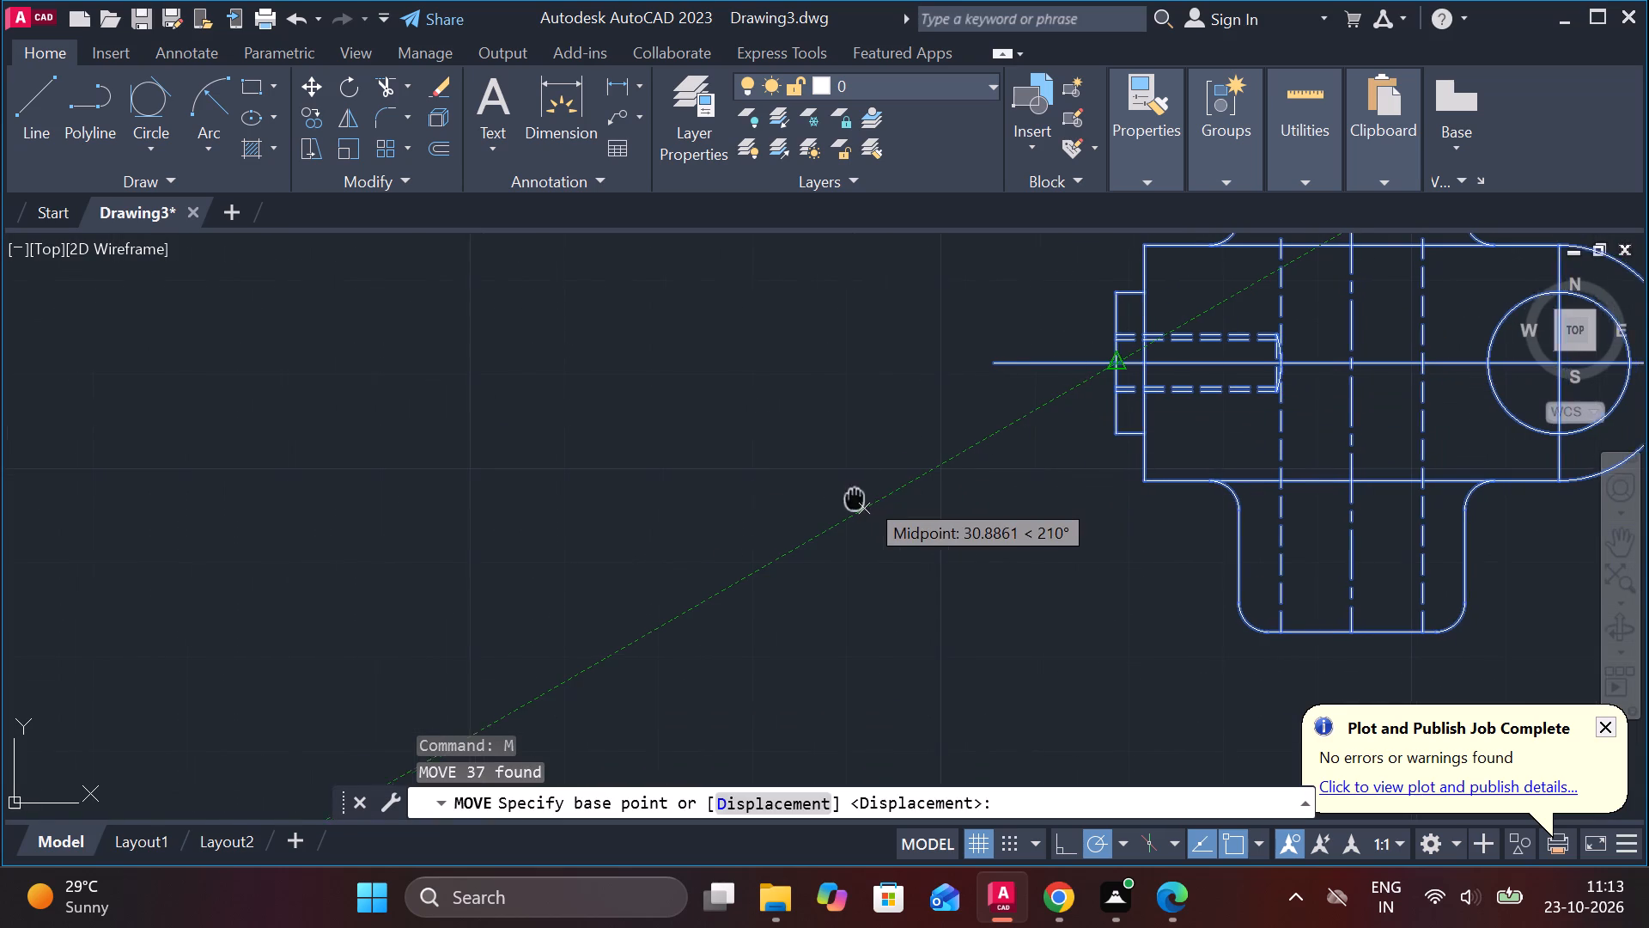
pyautogui.moveTo(843, 498); pyautogui.dragTo(693, 517, button='middle')
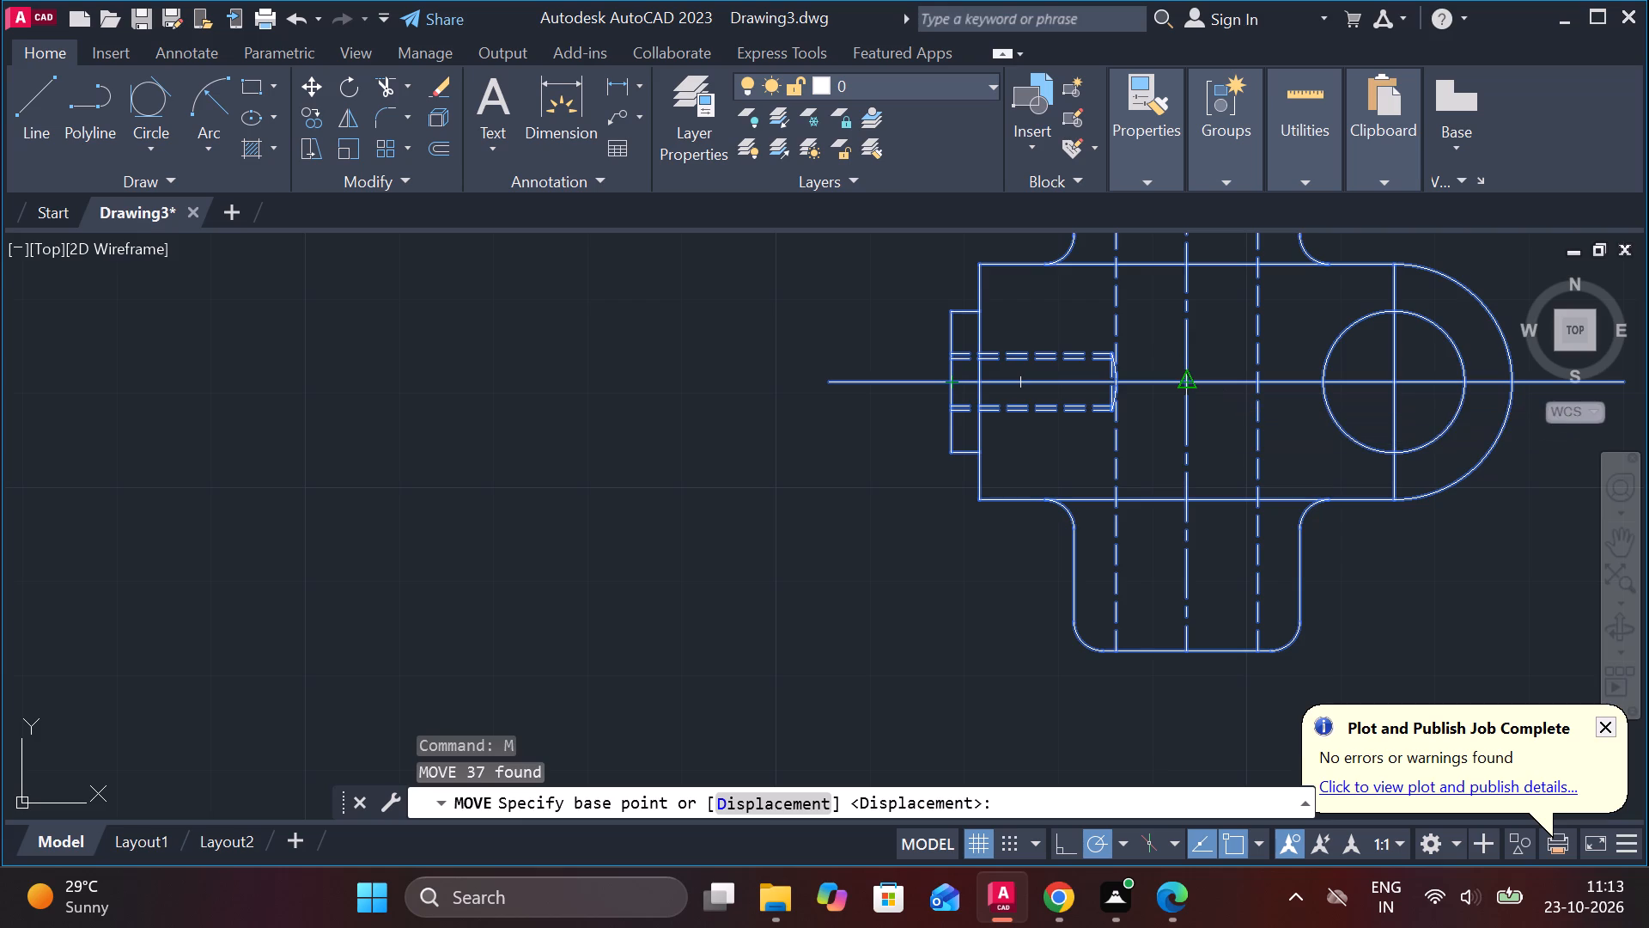
pyautogui.click(1188, 390)
pyautogui.scroll(-1, 1126, 437)
pyautogui.scroll(-2, 763, 516)
pyautogui.scroll(-3, 659, 523)
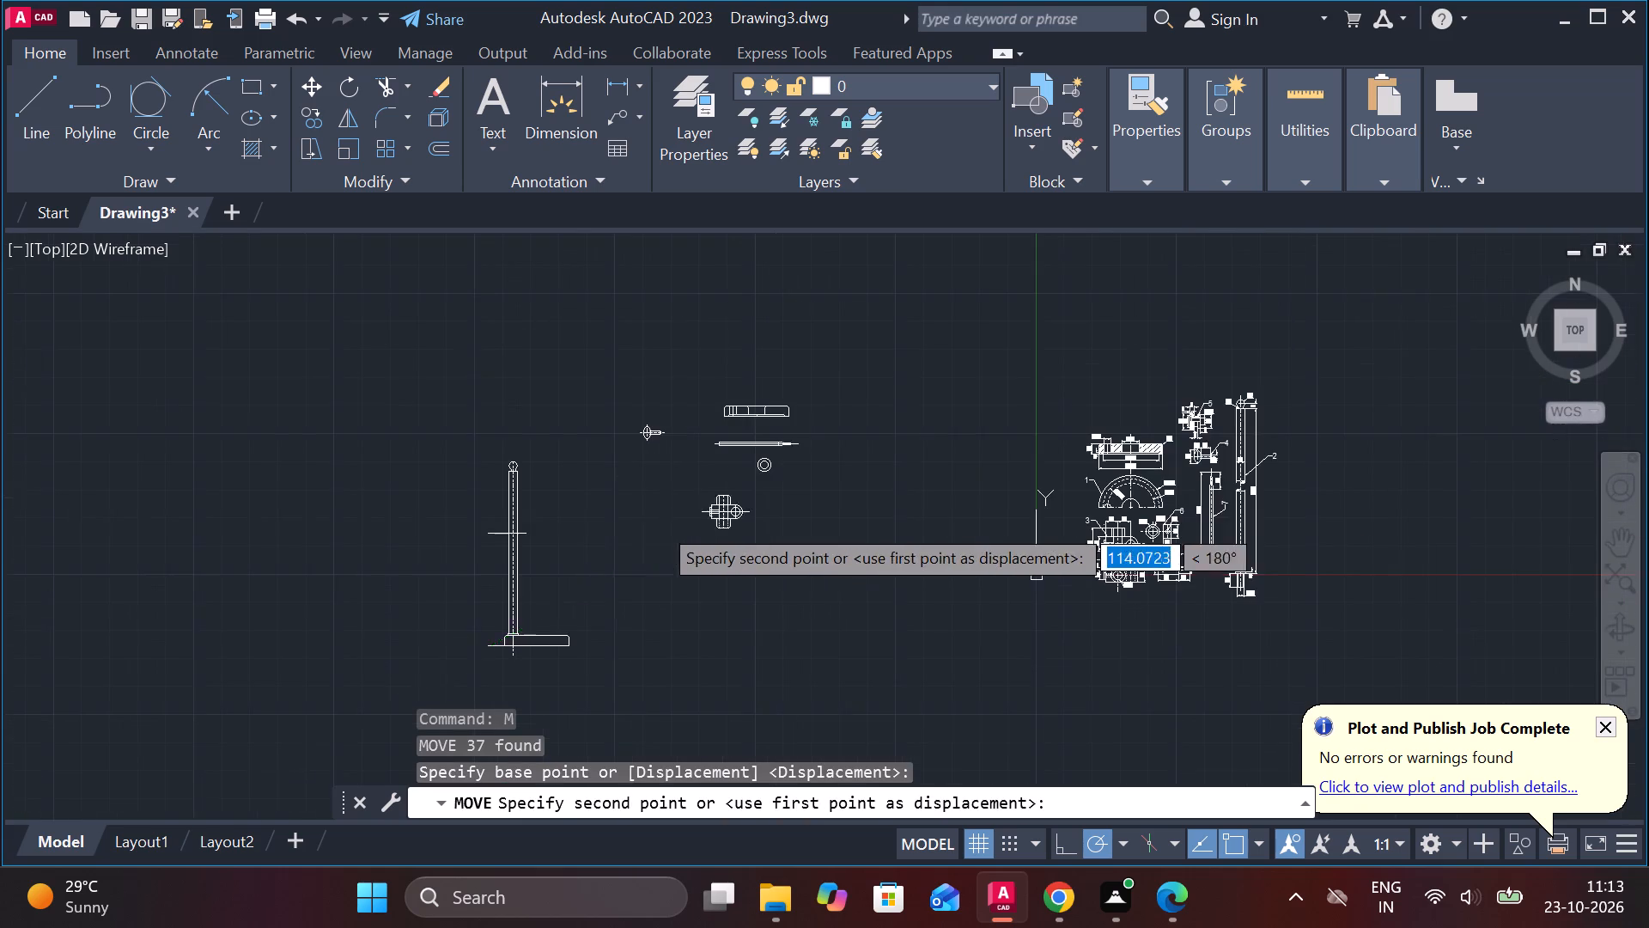
pyautogui.scroll(6, 473, 534)
pyautogui.moveTo(753, 562); pyautogui.dragTo(420, 436, button='middle')
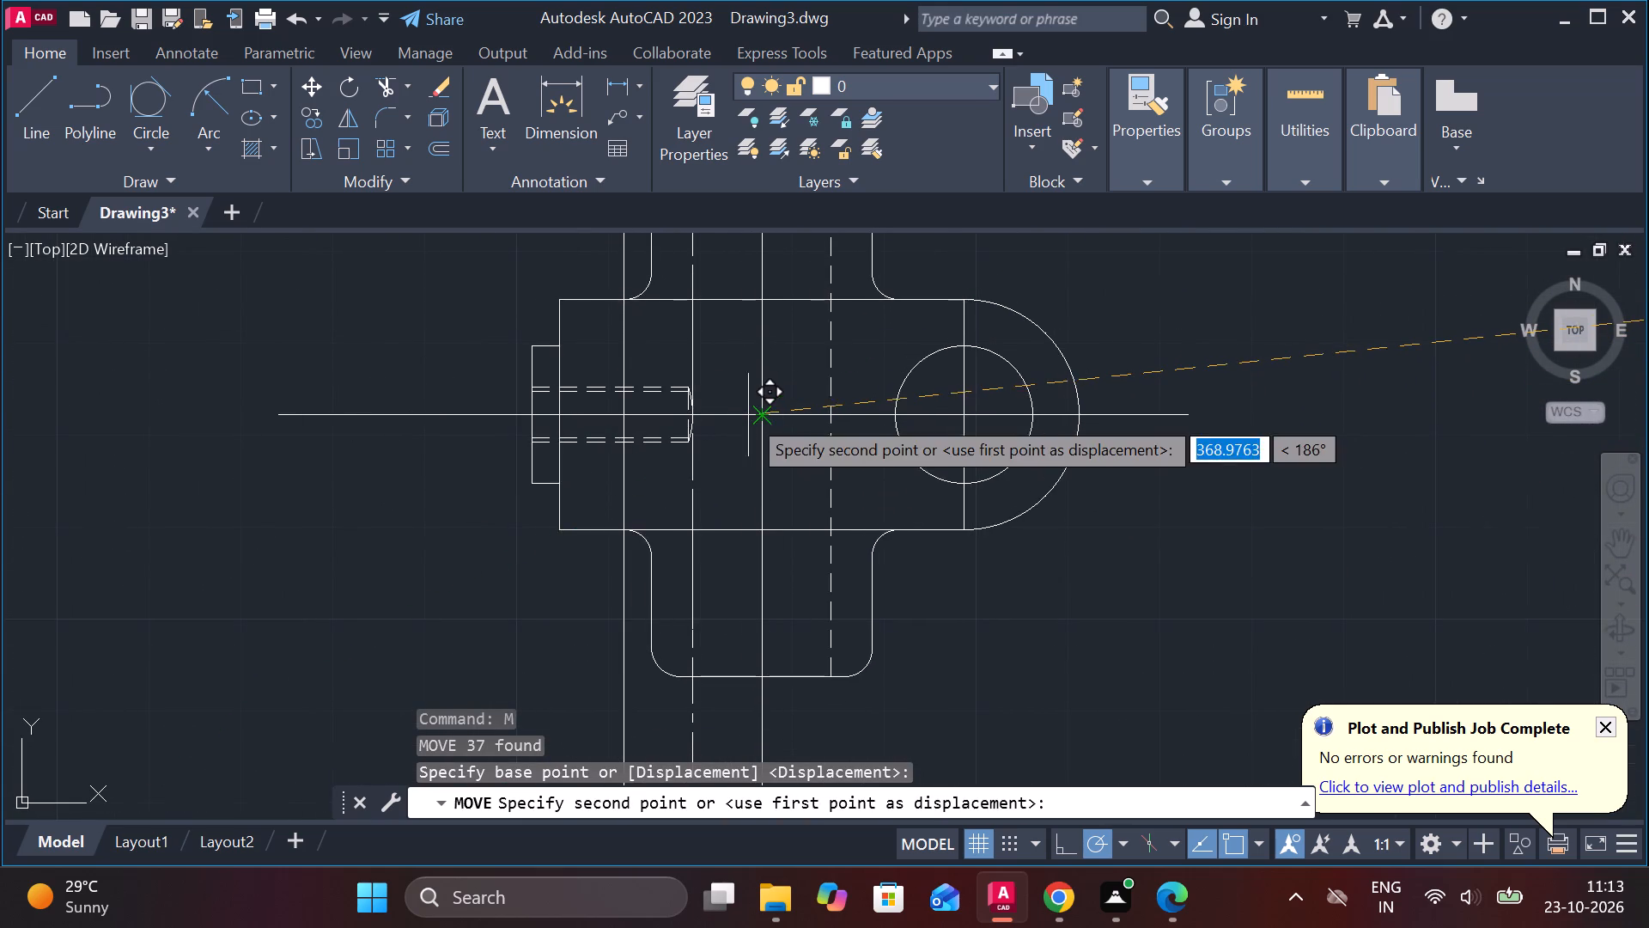
pyautogui.click(701, 415)
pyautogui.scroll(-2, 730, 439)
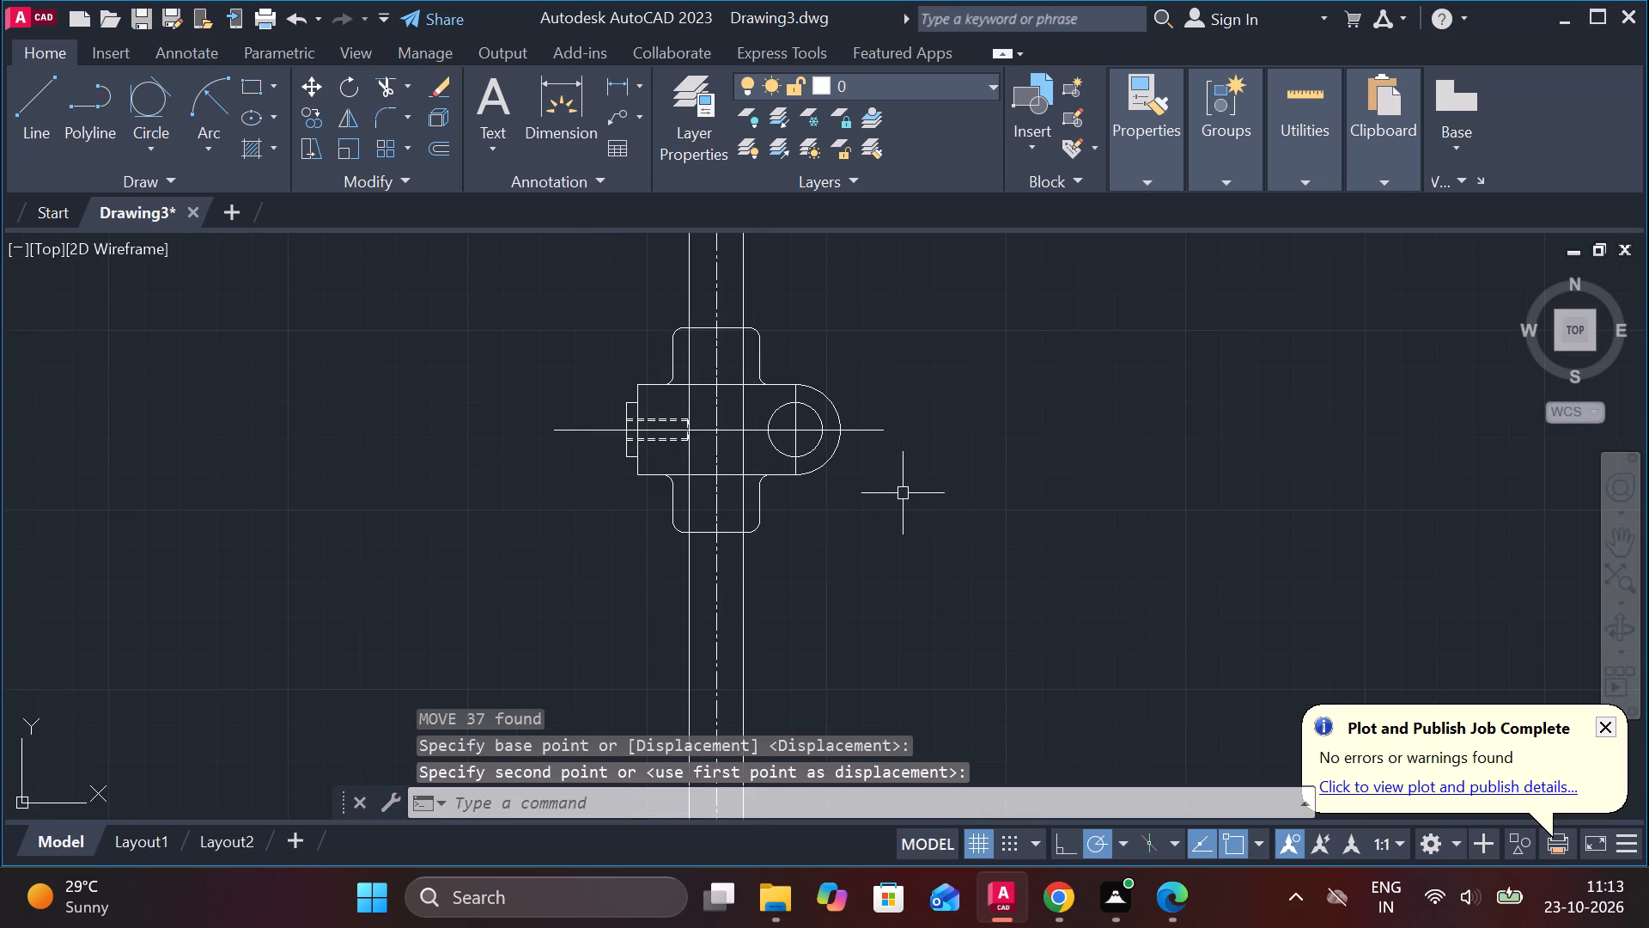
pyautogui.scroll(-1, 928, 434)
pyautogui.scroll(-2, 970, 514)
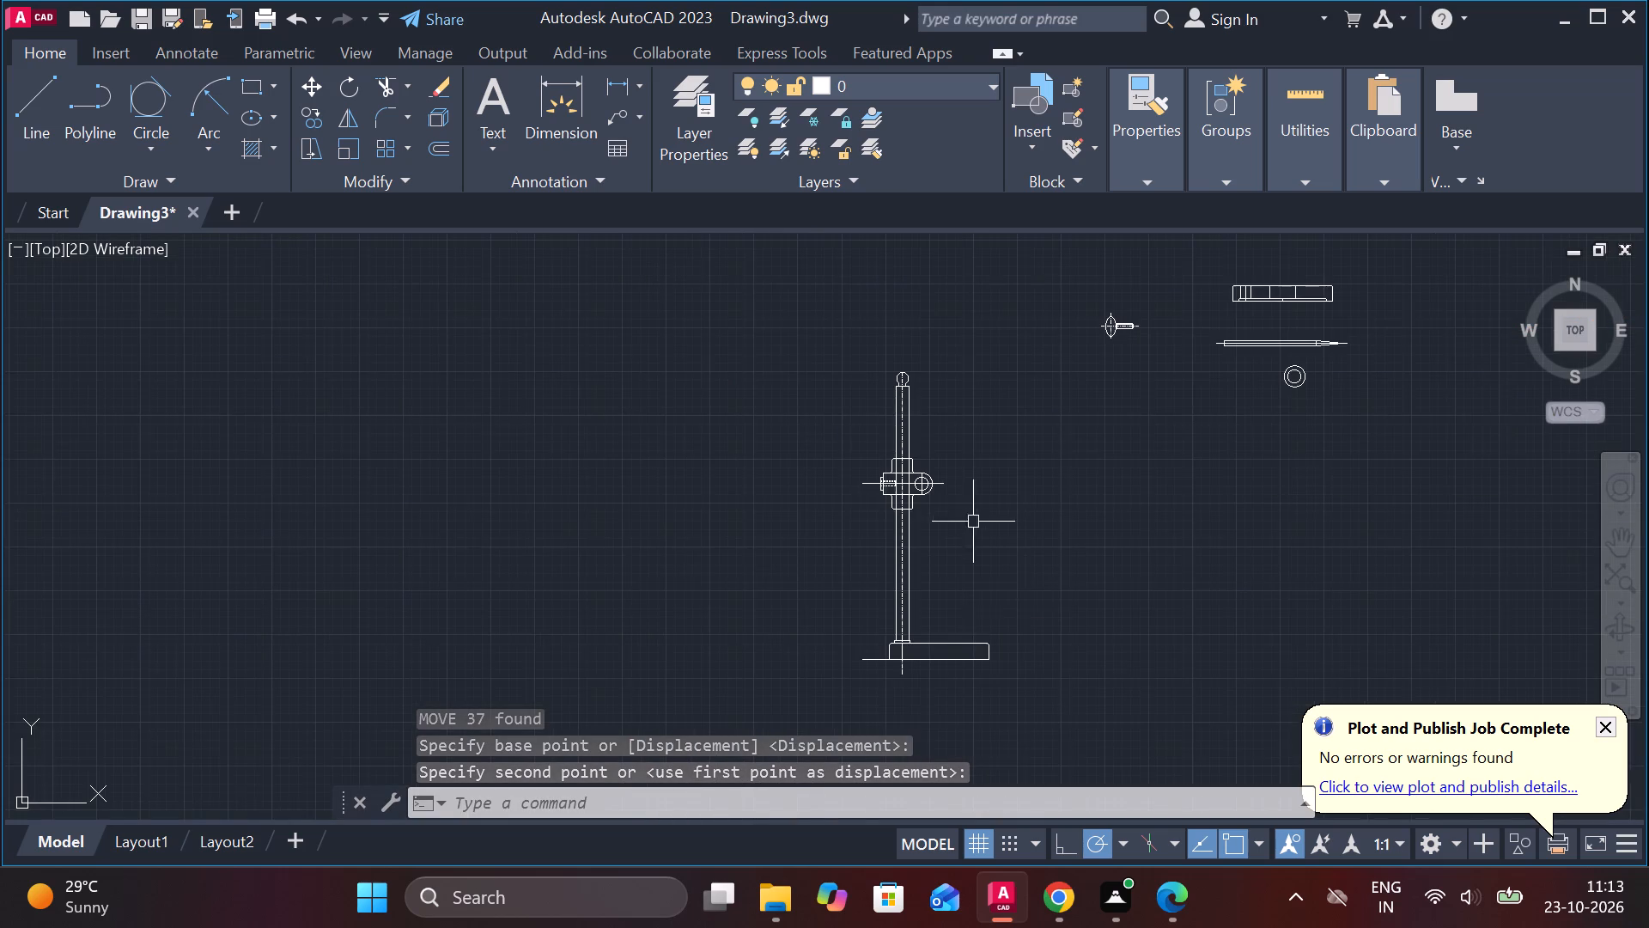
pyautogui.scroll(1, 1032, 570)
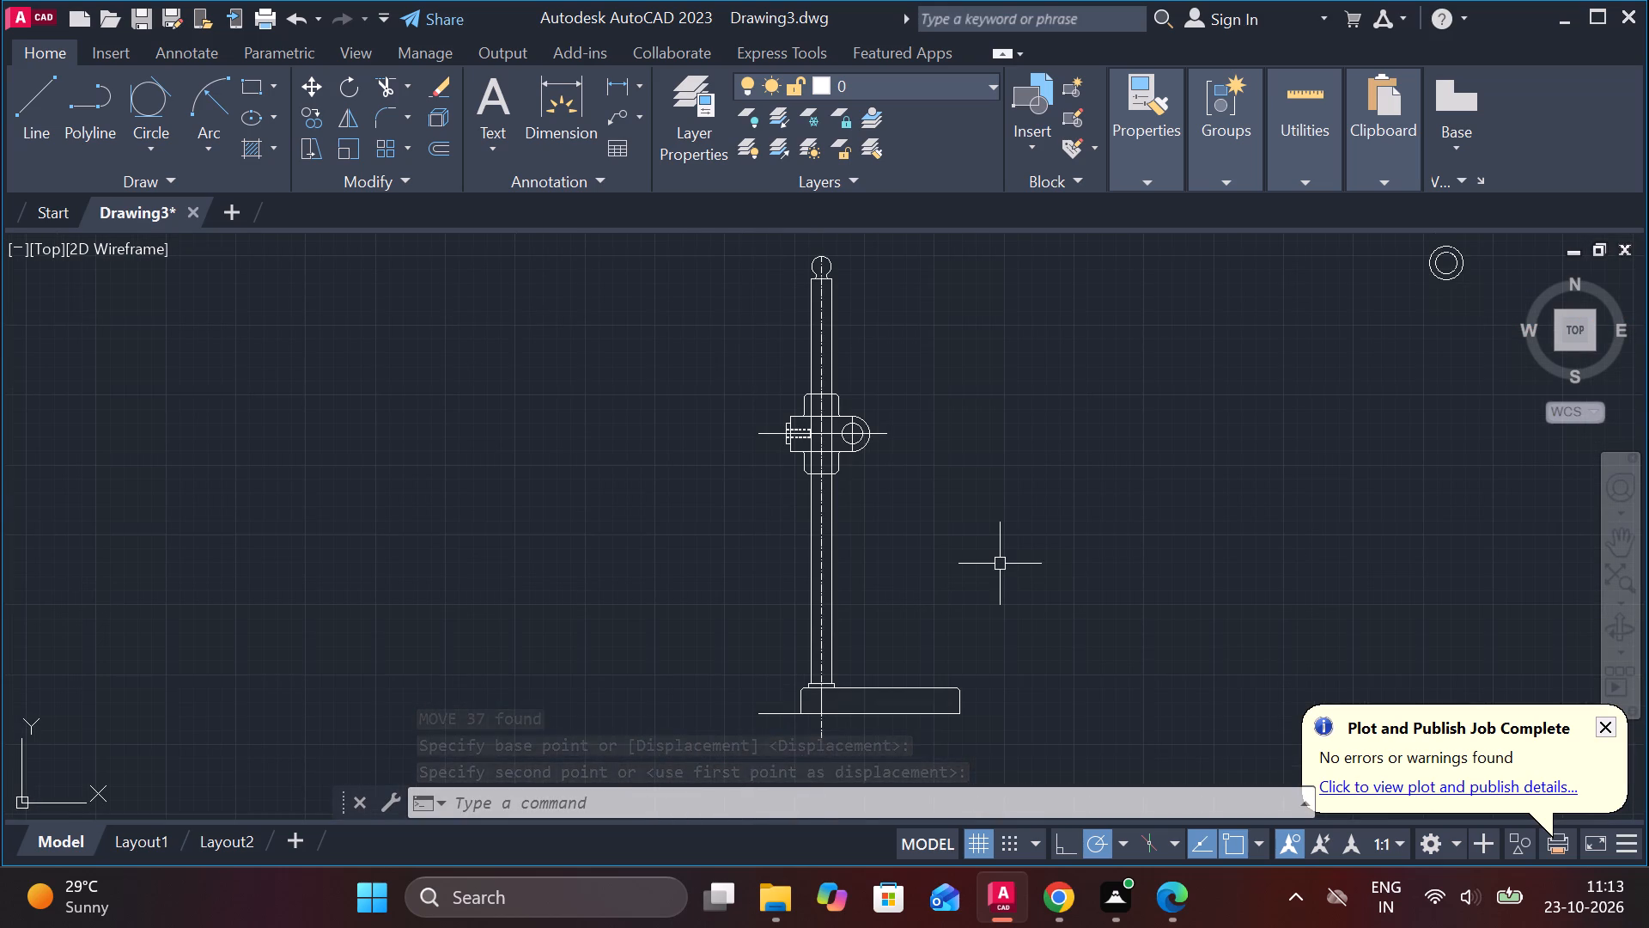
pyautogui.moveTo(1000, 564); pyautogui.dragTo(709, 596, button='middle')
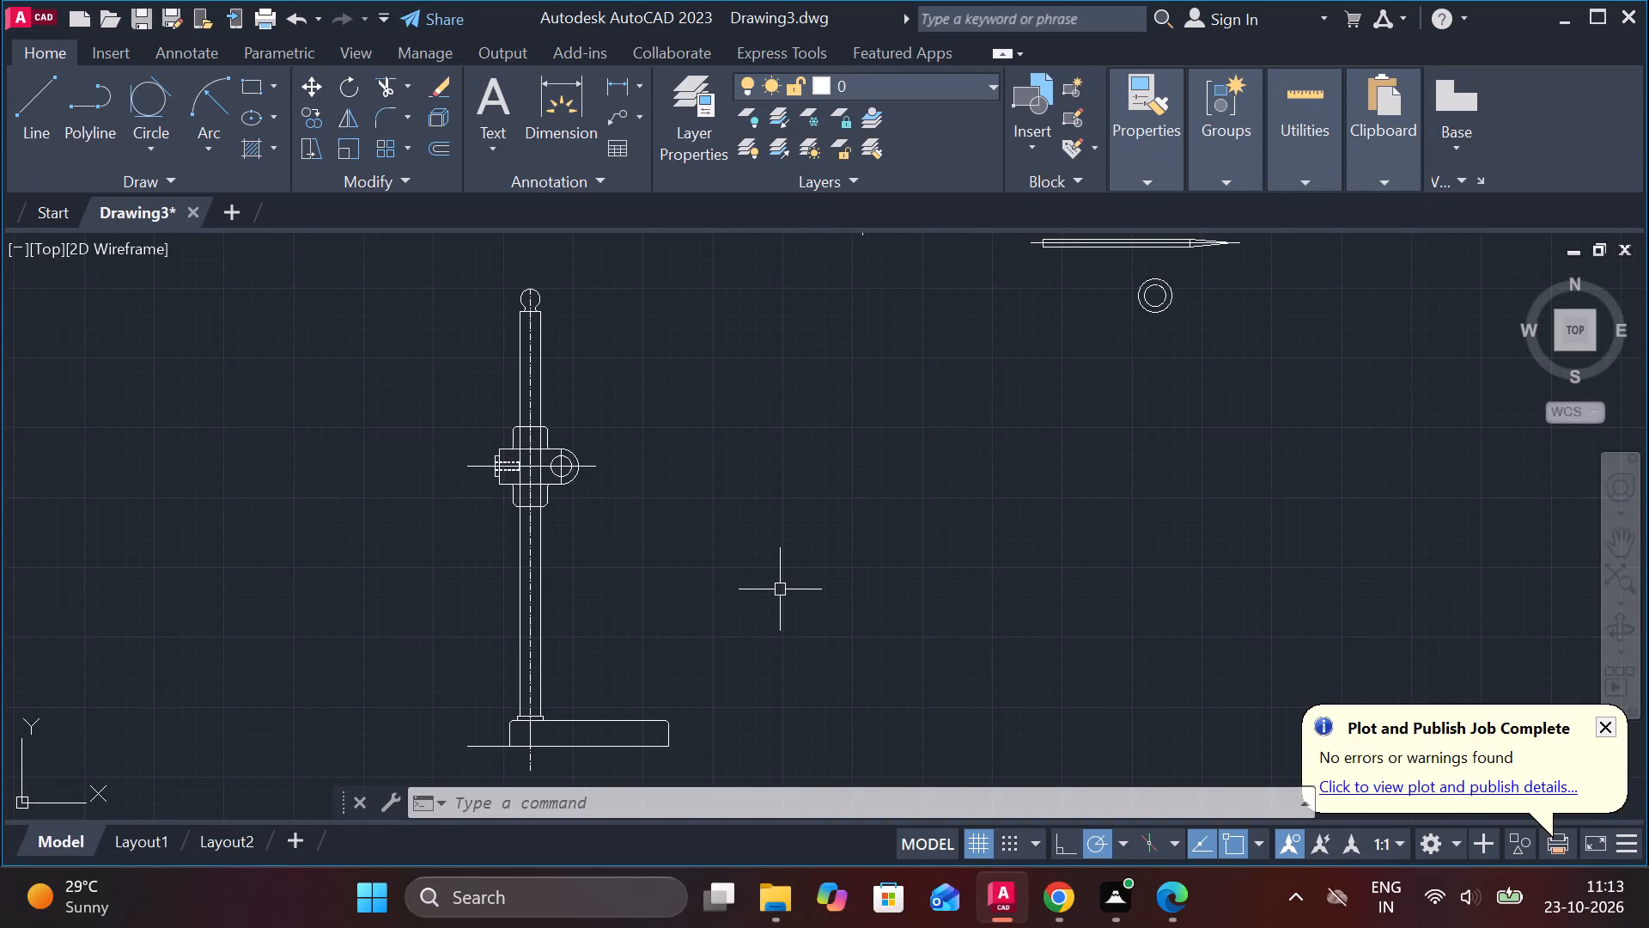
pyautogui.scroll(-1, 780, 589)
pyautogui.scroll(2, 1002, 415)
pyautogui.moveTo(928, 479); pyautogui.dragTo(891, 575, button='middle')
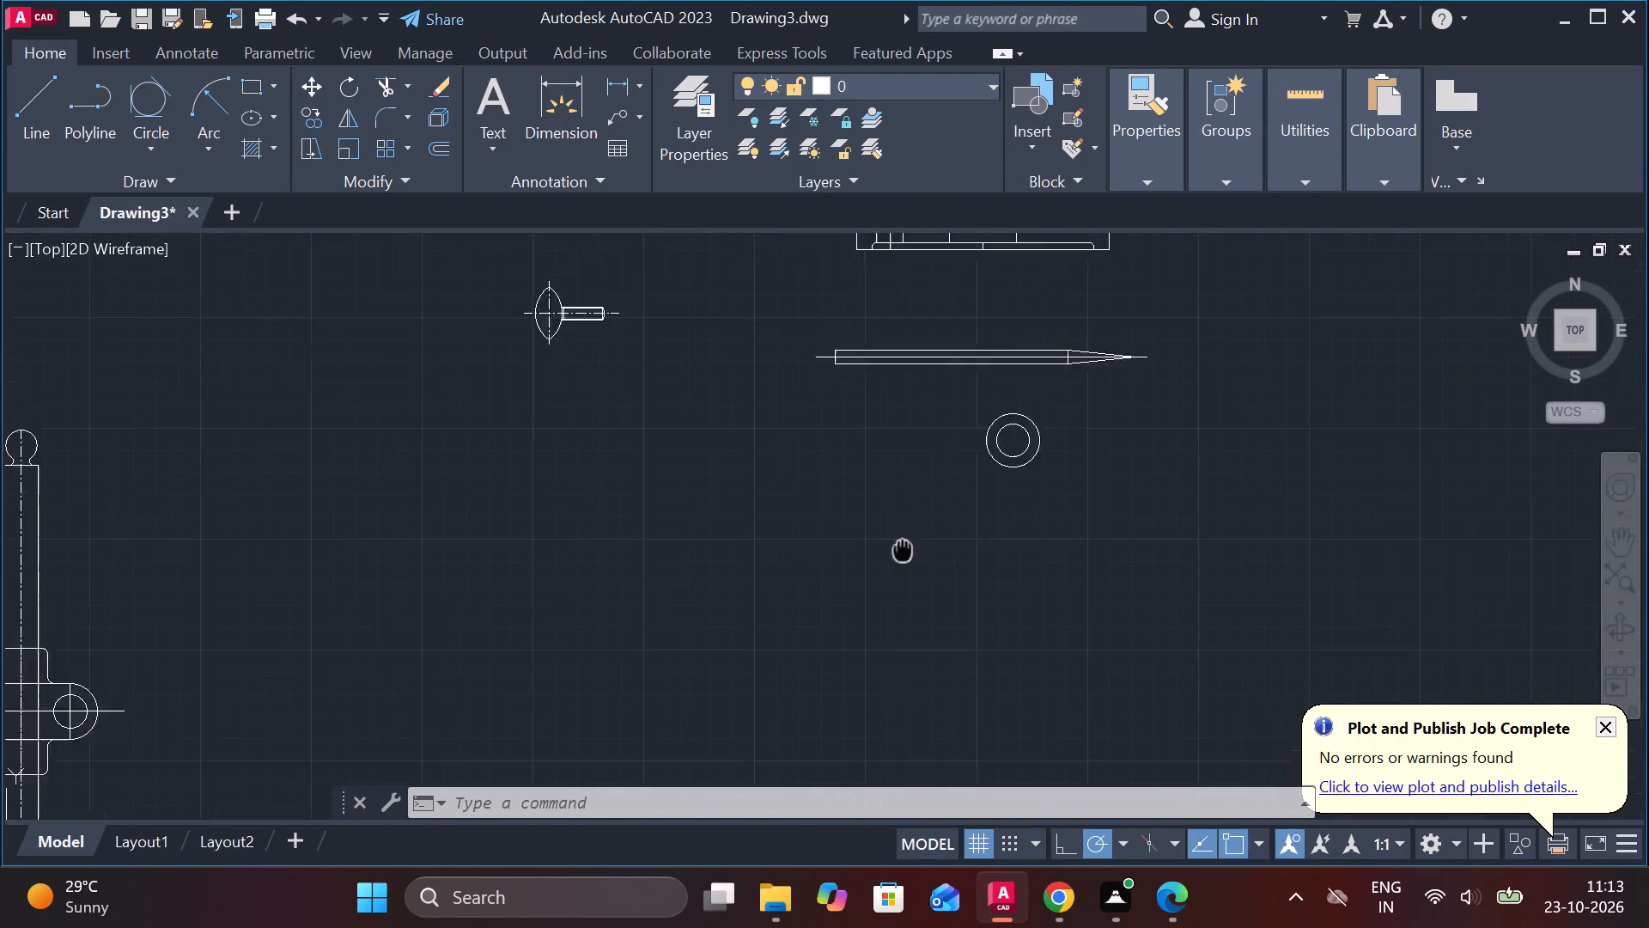
# Examine the assembly, the loose parts beside it and the dimensioned part views to identify which parts remain to be fitted.
pyautogui.moveTo(891, 575); pyautogui.dragTo(882, 588, button='middle')
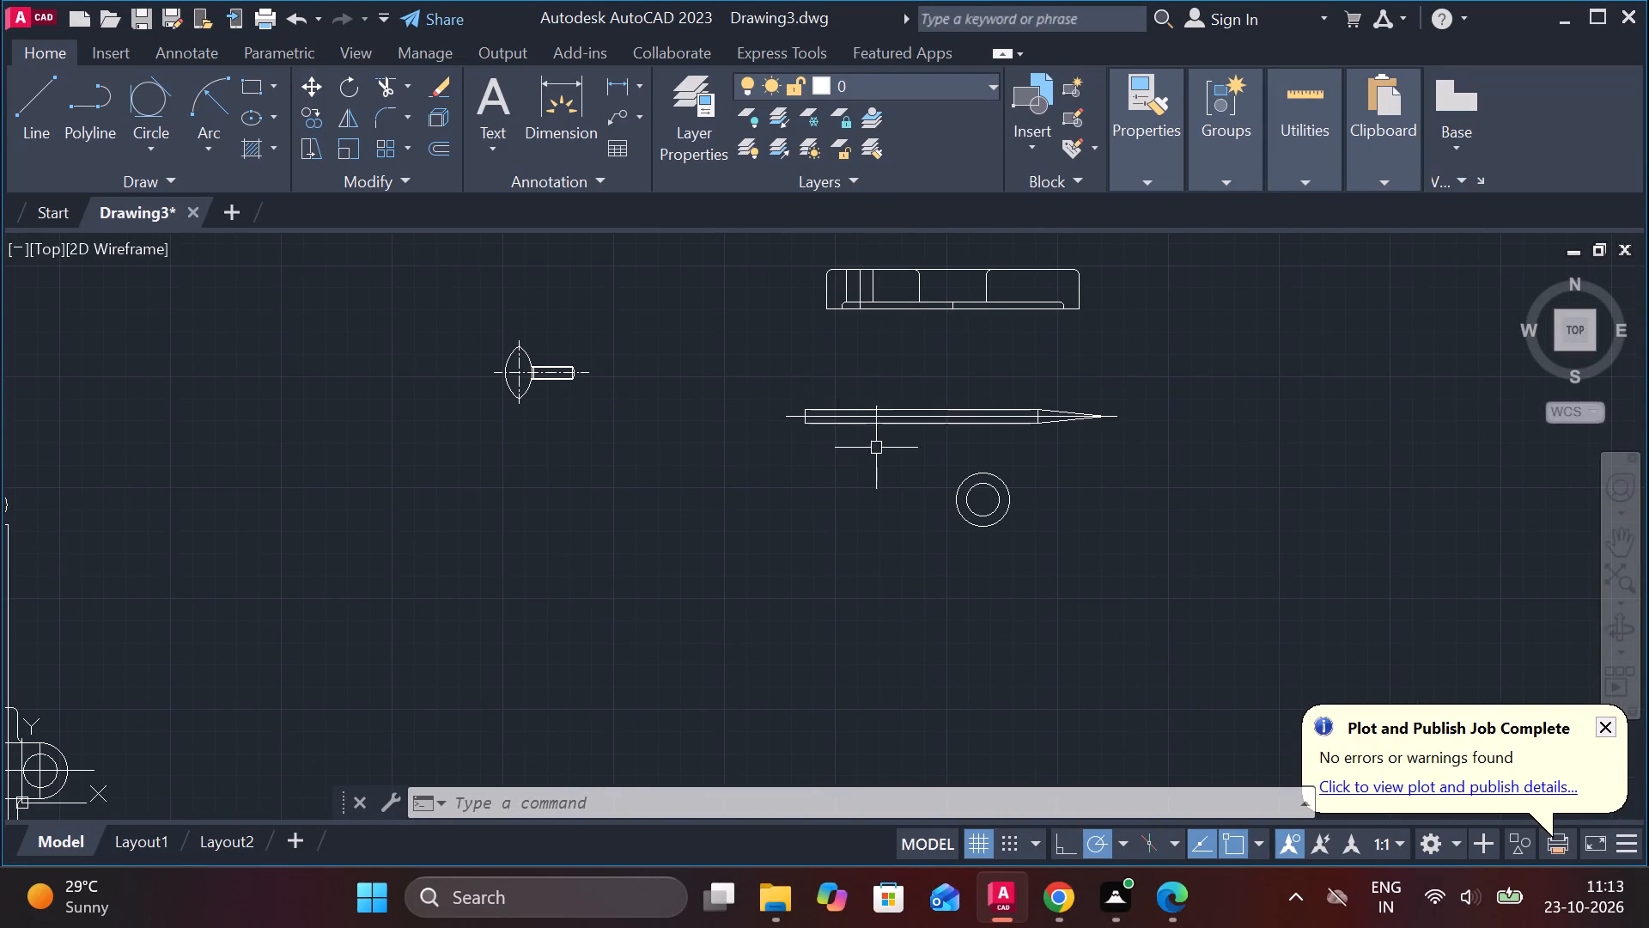
pyautogui.scroll(-1, 911, 618)
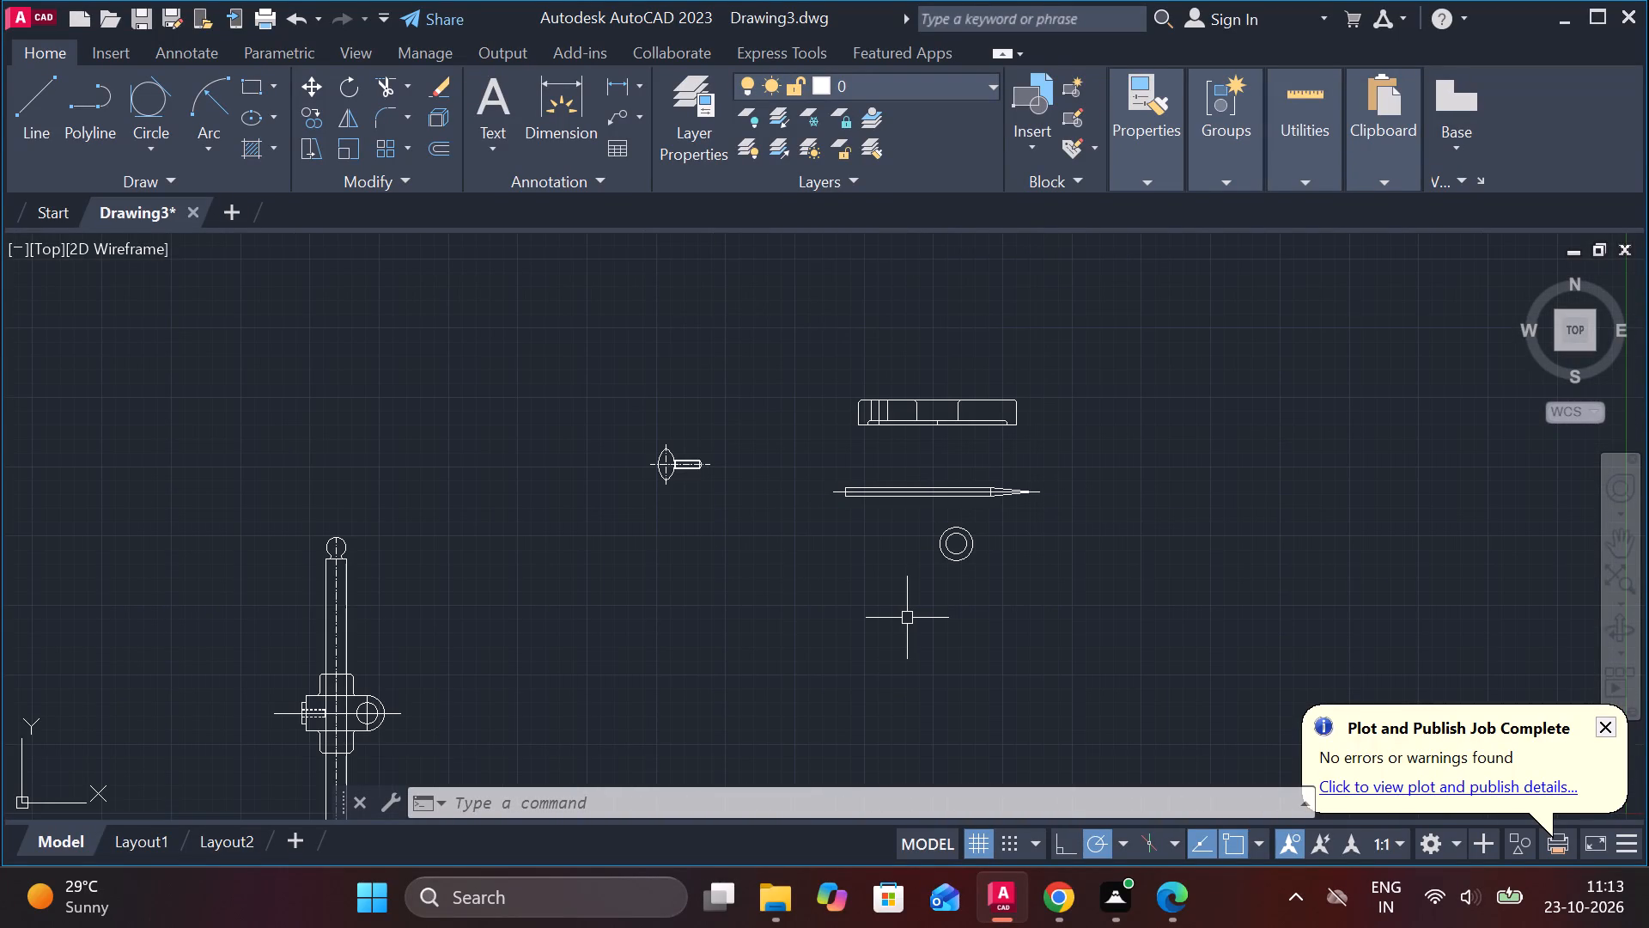
pyautogui.scroll(-2, 907, 612)
pyautogui.moveTo(936, 633); pyautogui.dragTo(930, 633, button='middle')
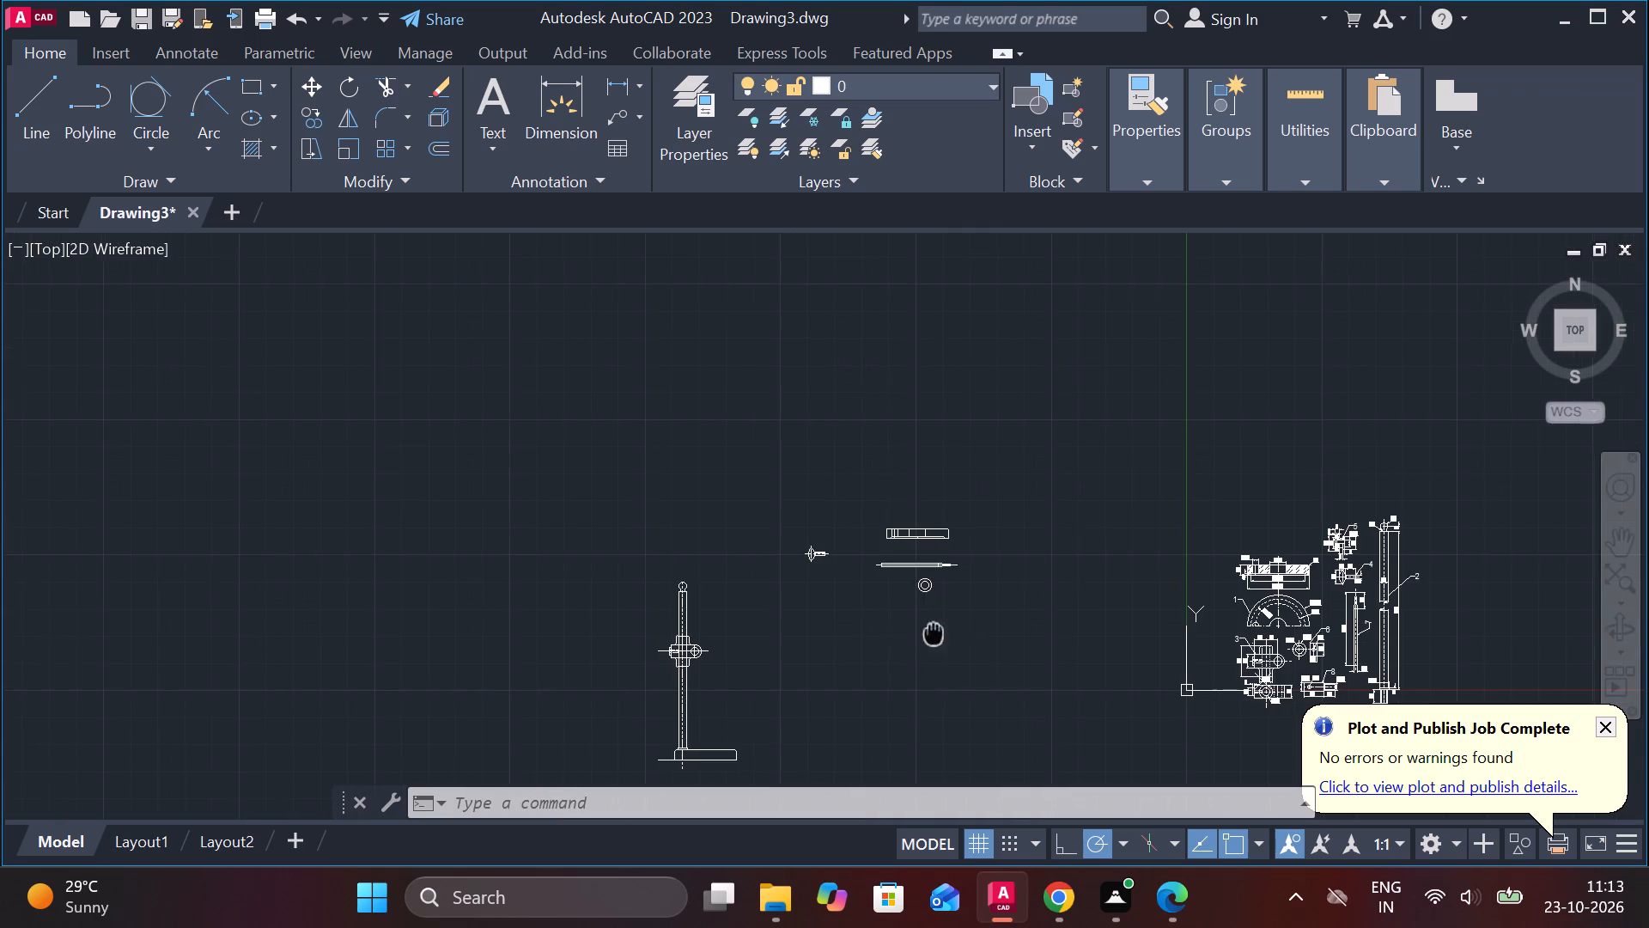
pyautogui.moveTo(930, 633); pyautogui.dragTo(911, 582, button='middle')
pyautogui.scroll(2, 737, 605)
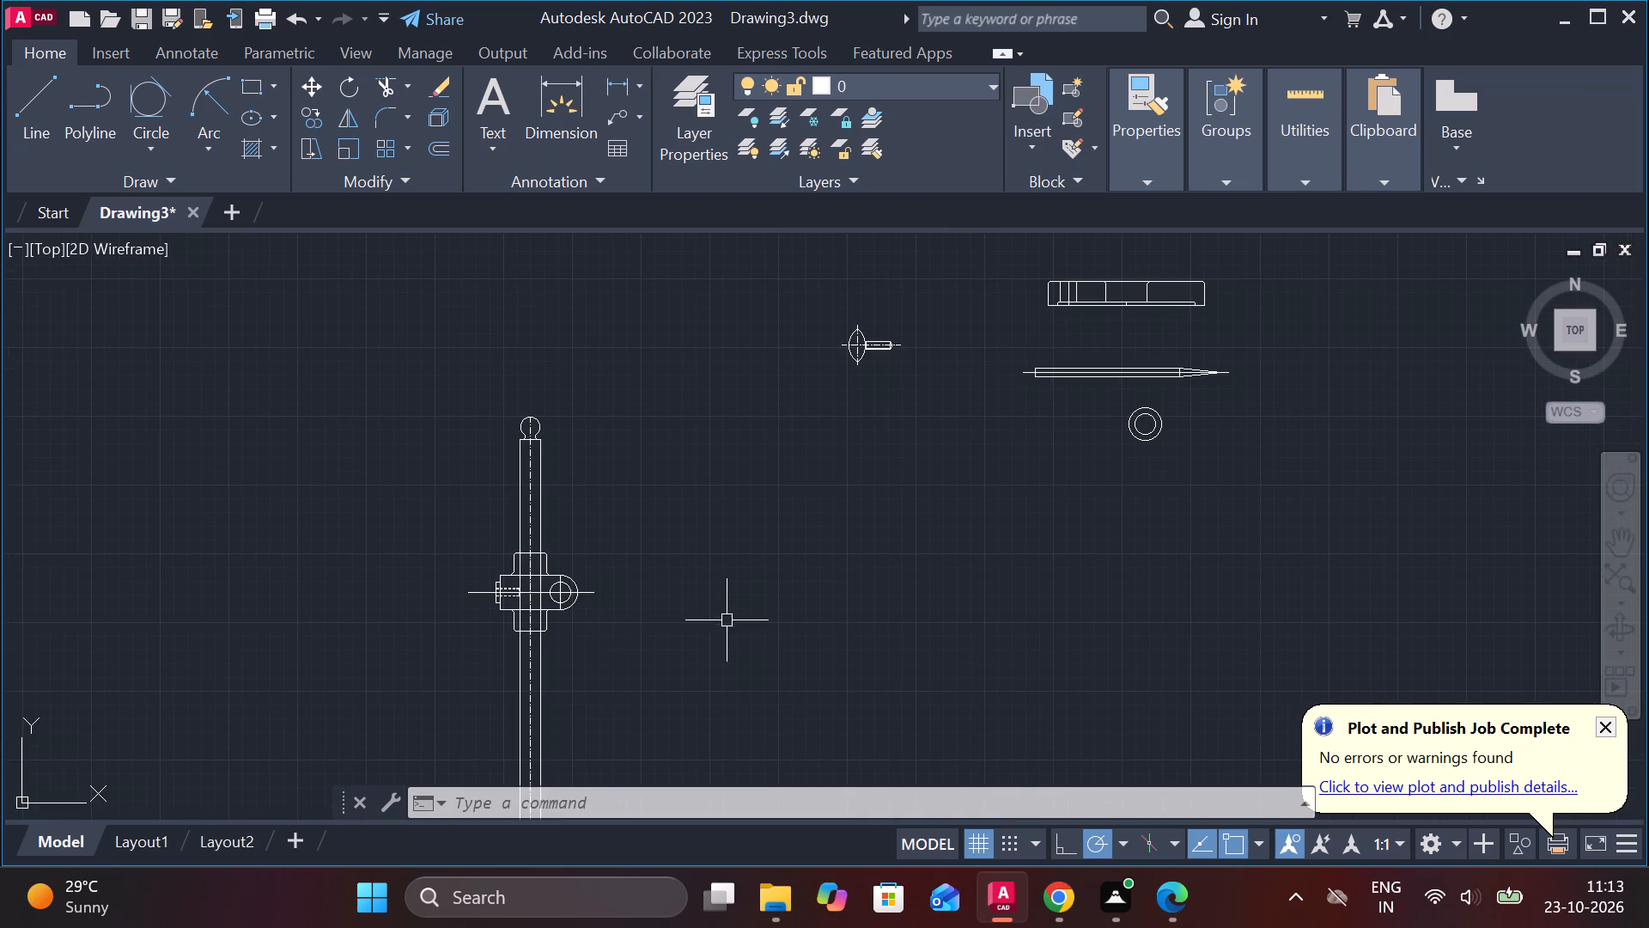
pyautogui.scroll(2, 654, 627)
pyautogui.moveTo(628, 637); pyautogui.dragTo(945, 632, button='middle')
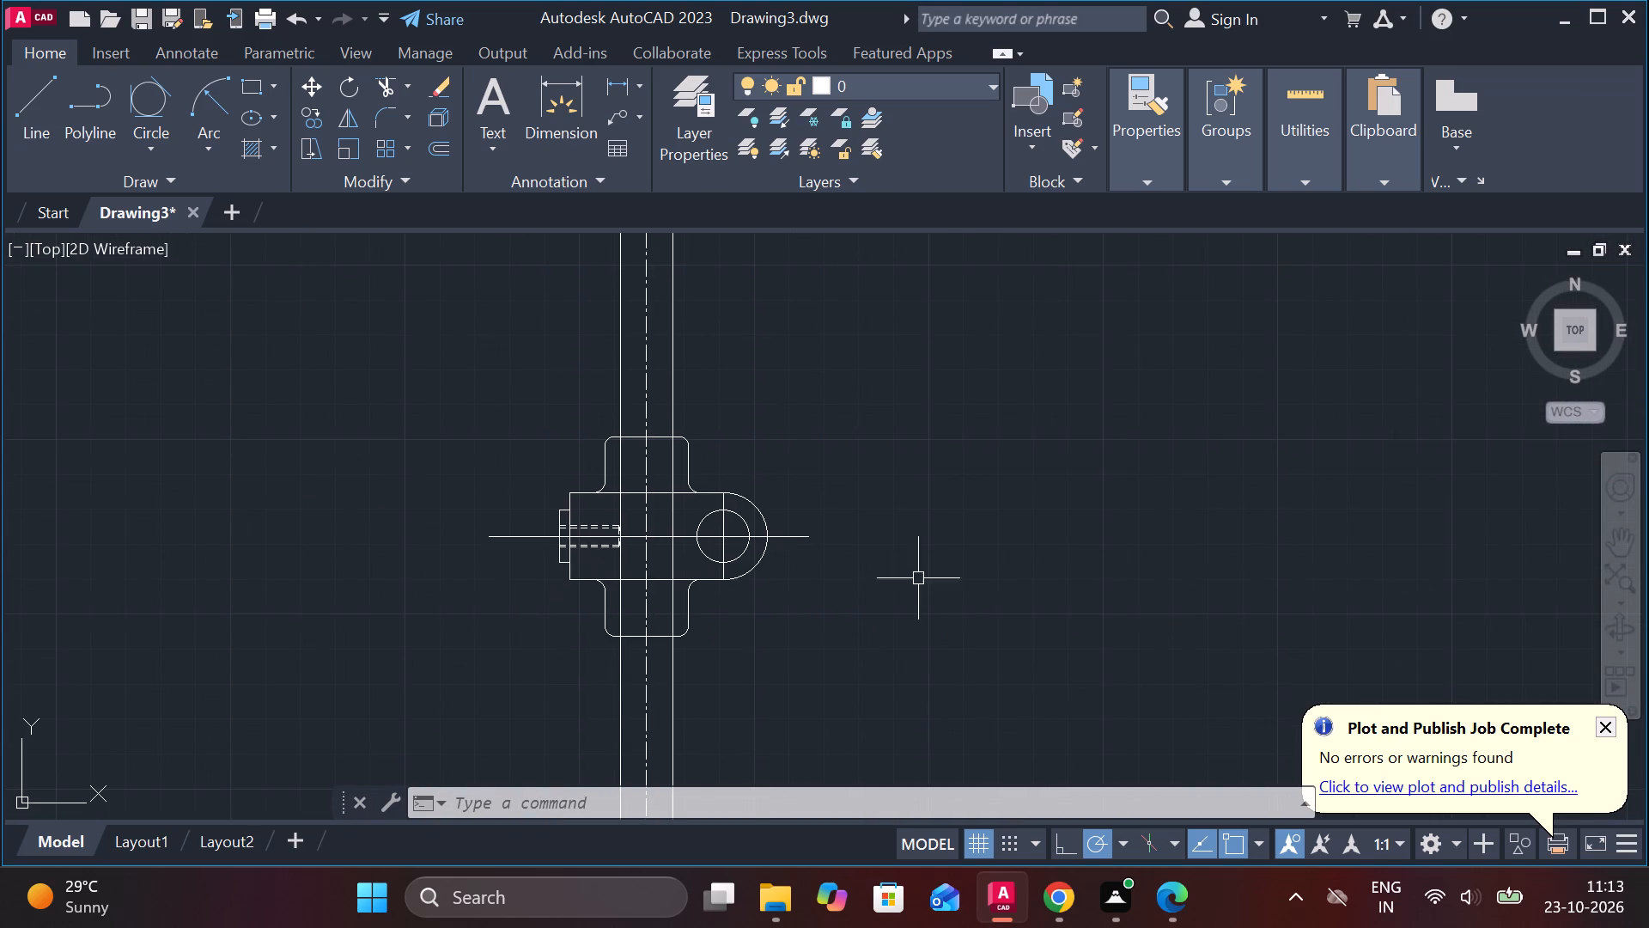
pyautogui.scroll(-1, 918, 578)
pyautogui.moveTo(1219, 537); pyautogui.dragTo(663, 584, button='middle')
pyautogui.scroll(-2, 1025, 524)
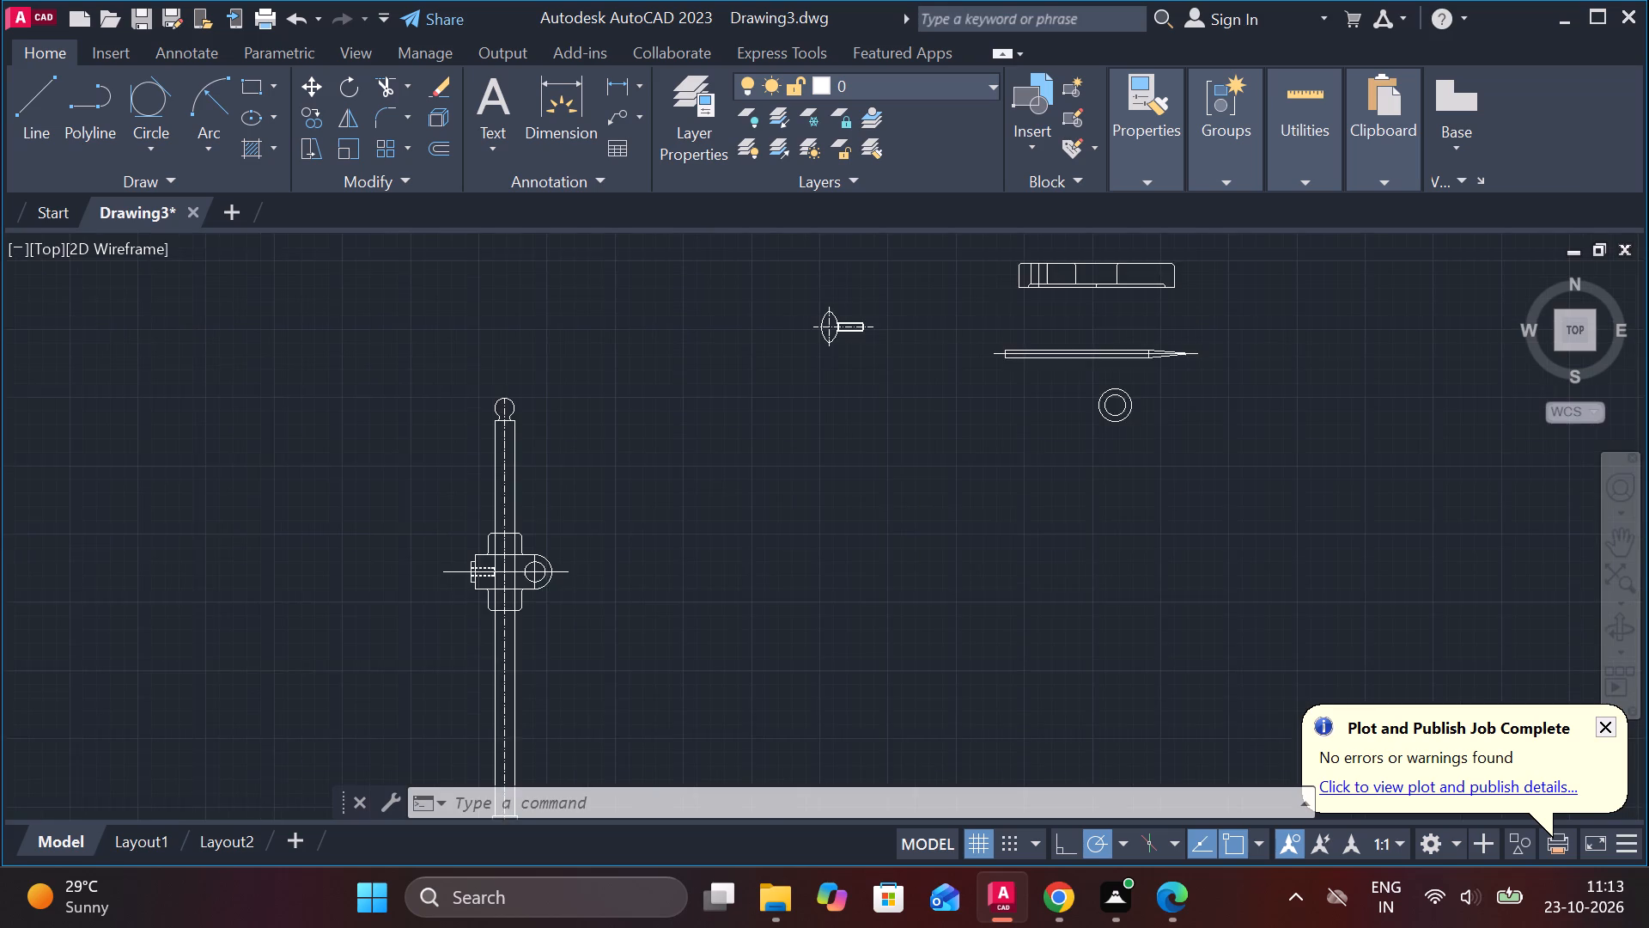
pyautogui.scroll(2, 837, 430)
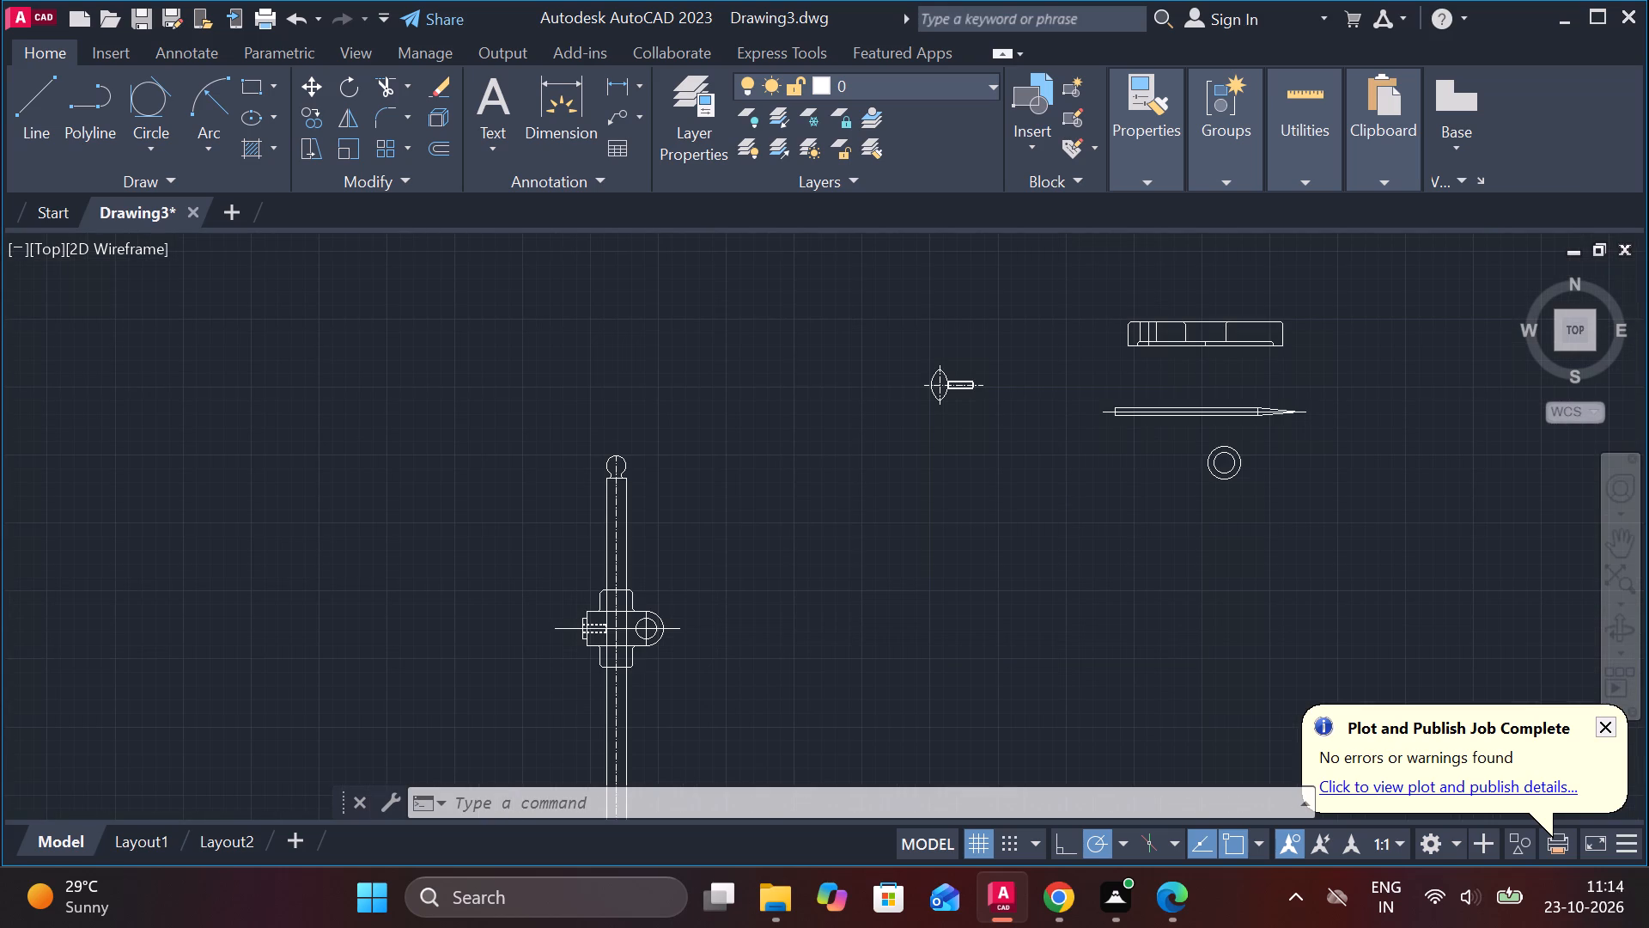
pyautogui.scroll(-2, 914, 459)
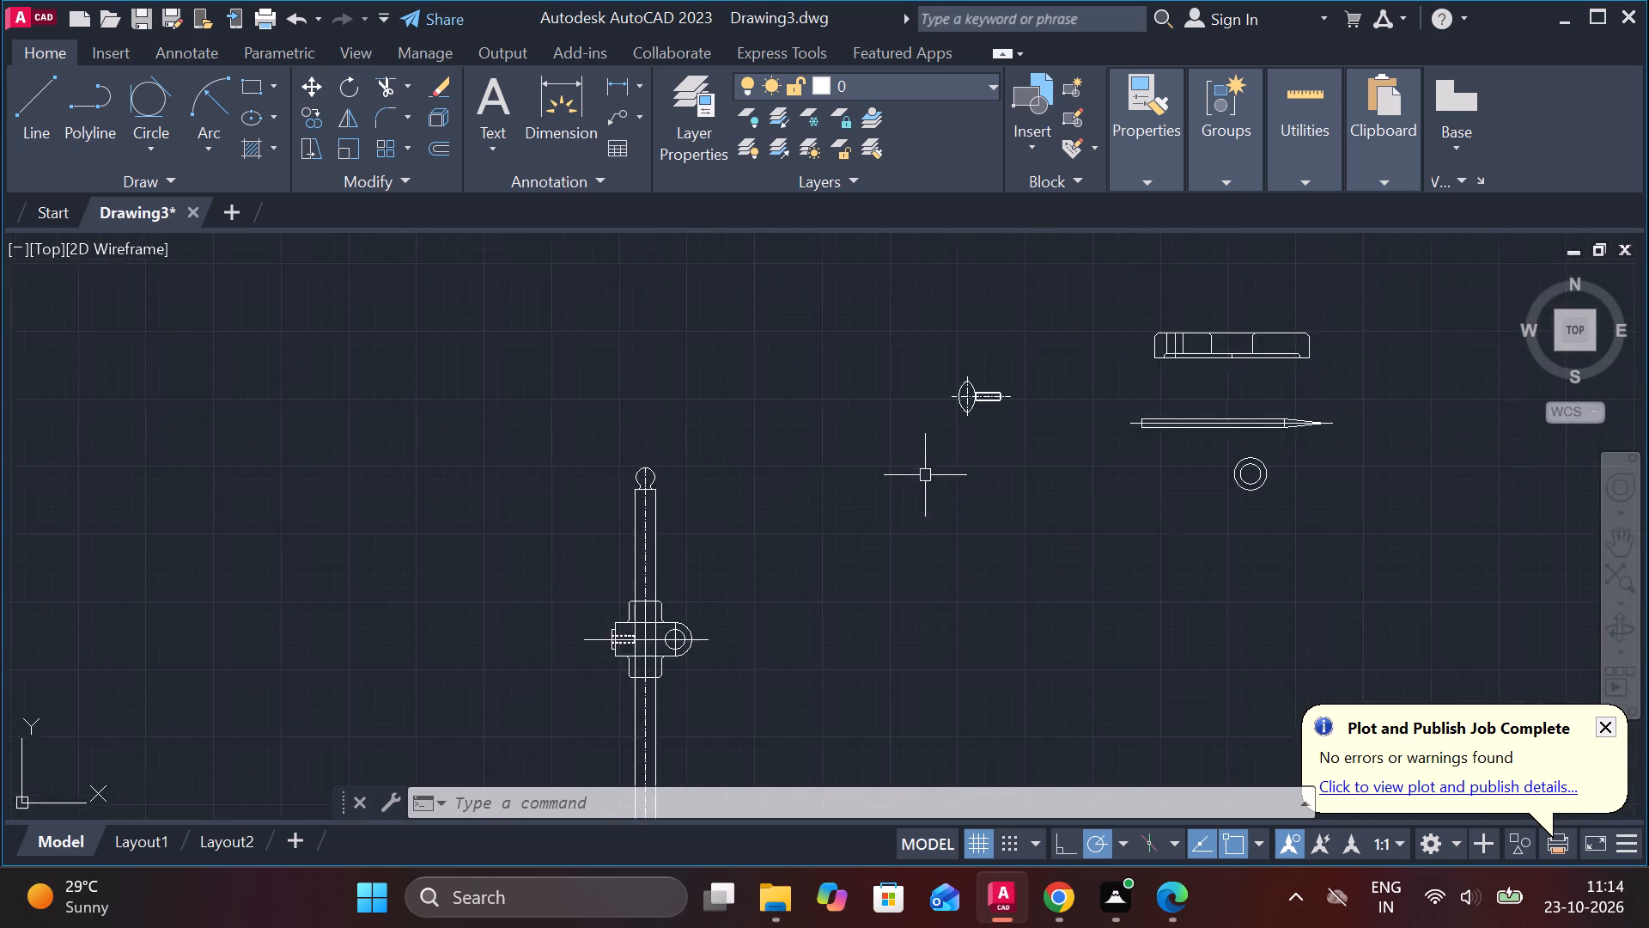
pyautogui.moveTo(1036, 570); pyautogui.dragTo(700, 476, button='middle')
pyautogui.moveTo(1285, 584); pyautogui.dragTo(971, 681, button='middle')
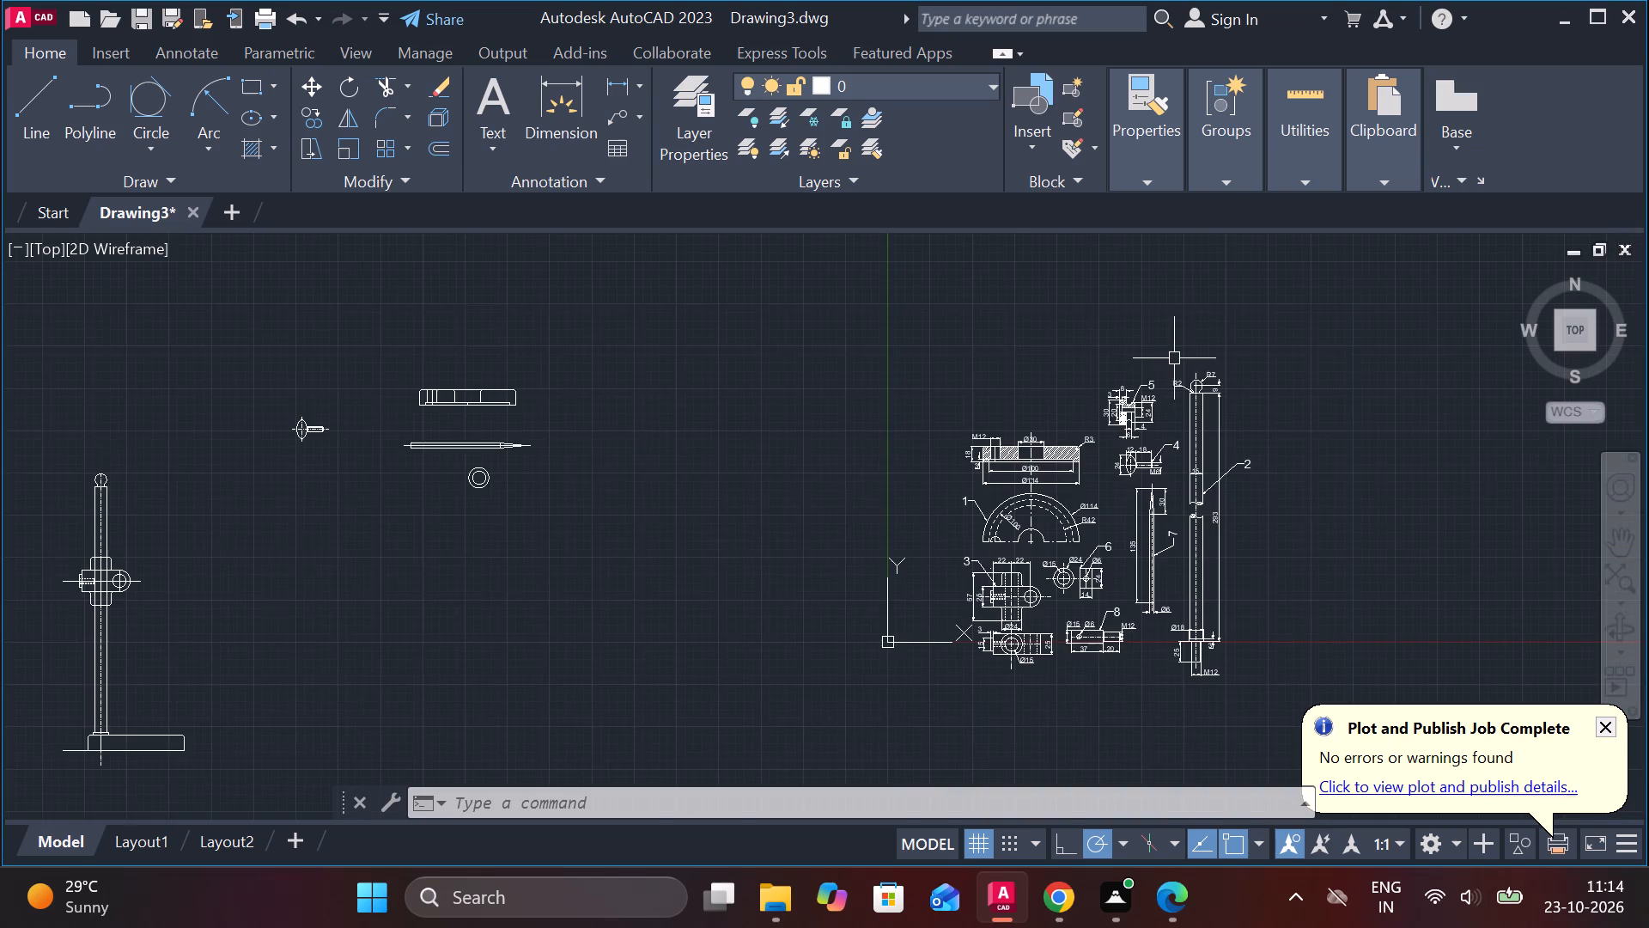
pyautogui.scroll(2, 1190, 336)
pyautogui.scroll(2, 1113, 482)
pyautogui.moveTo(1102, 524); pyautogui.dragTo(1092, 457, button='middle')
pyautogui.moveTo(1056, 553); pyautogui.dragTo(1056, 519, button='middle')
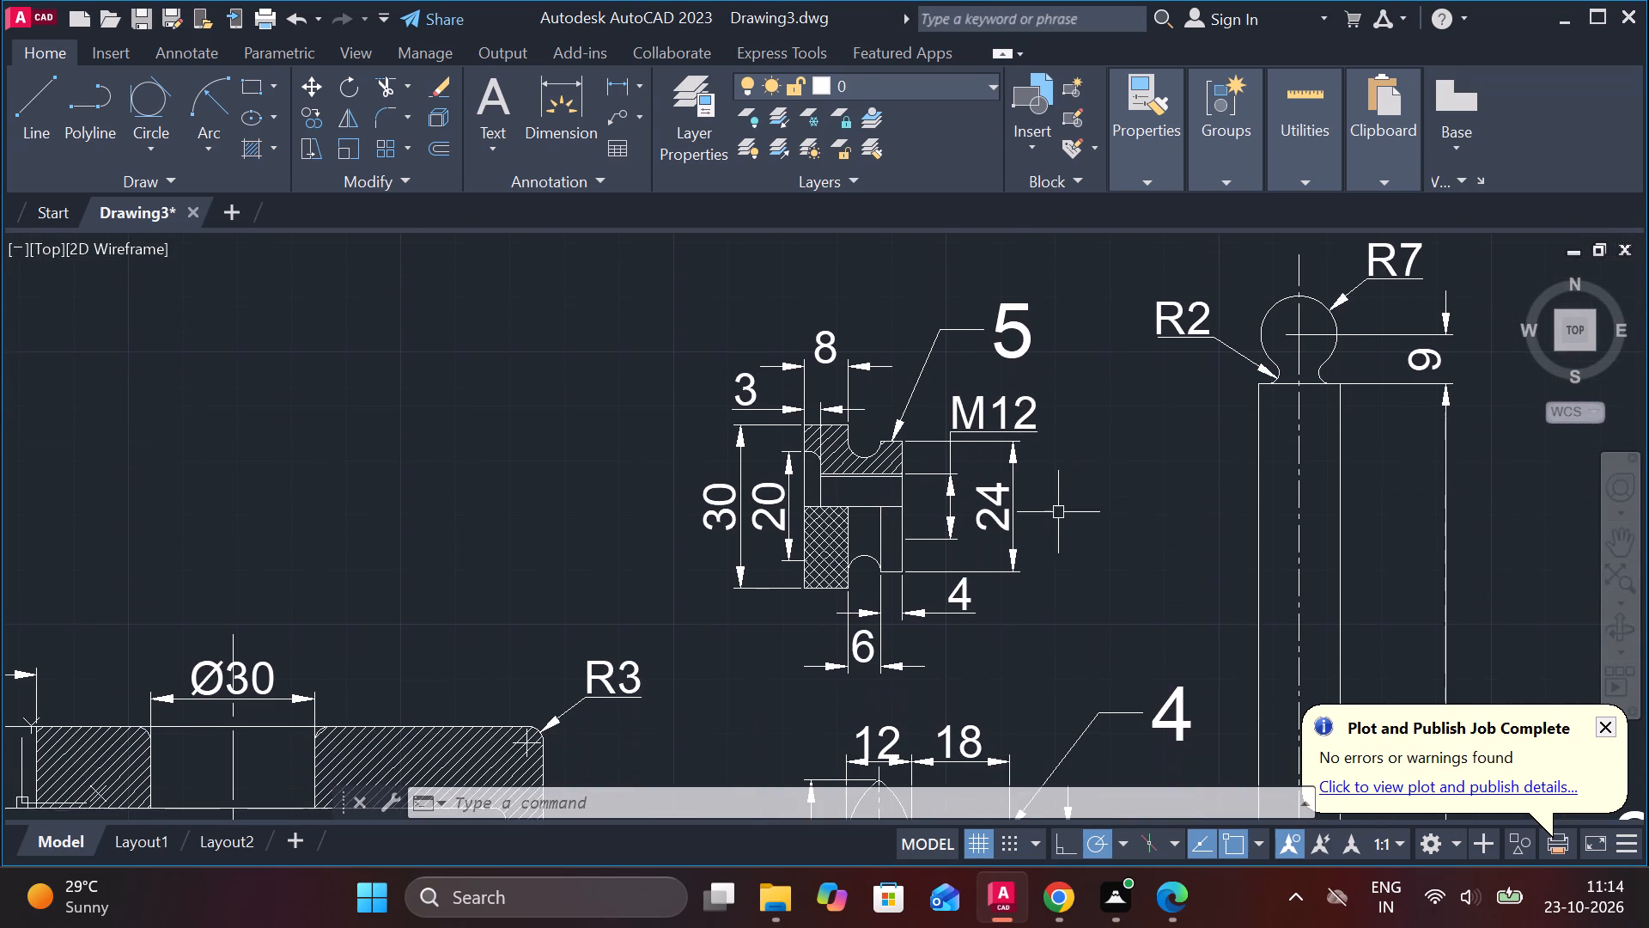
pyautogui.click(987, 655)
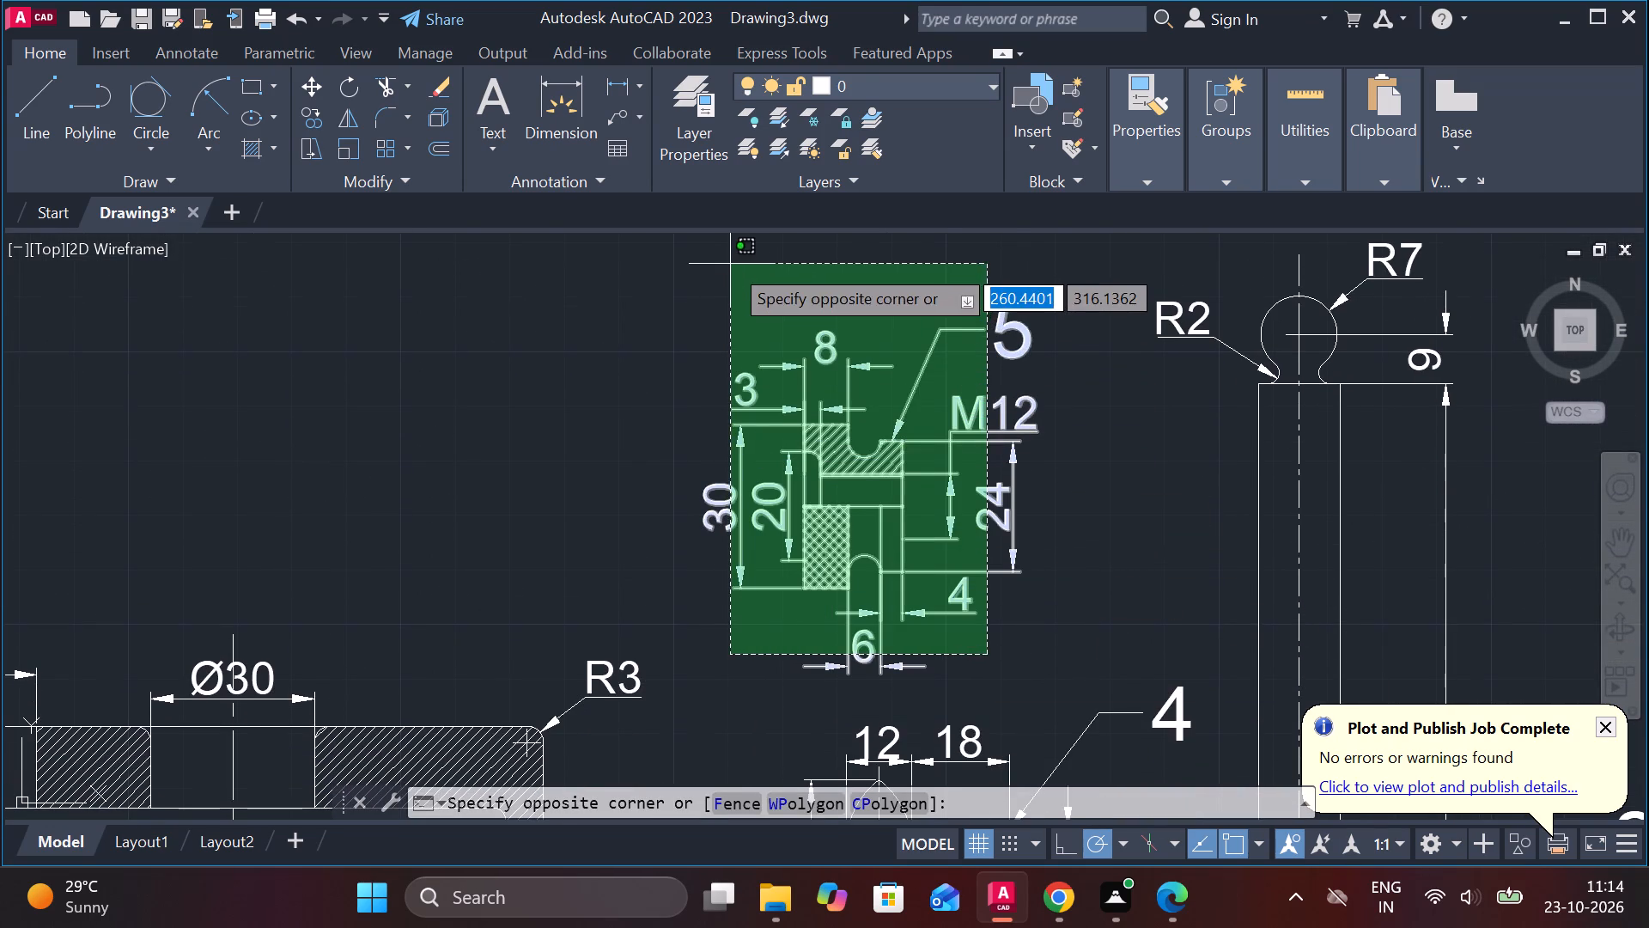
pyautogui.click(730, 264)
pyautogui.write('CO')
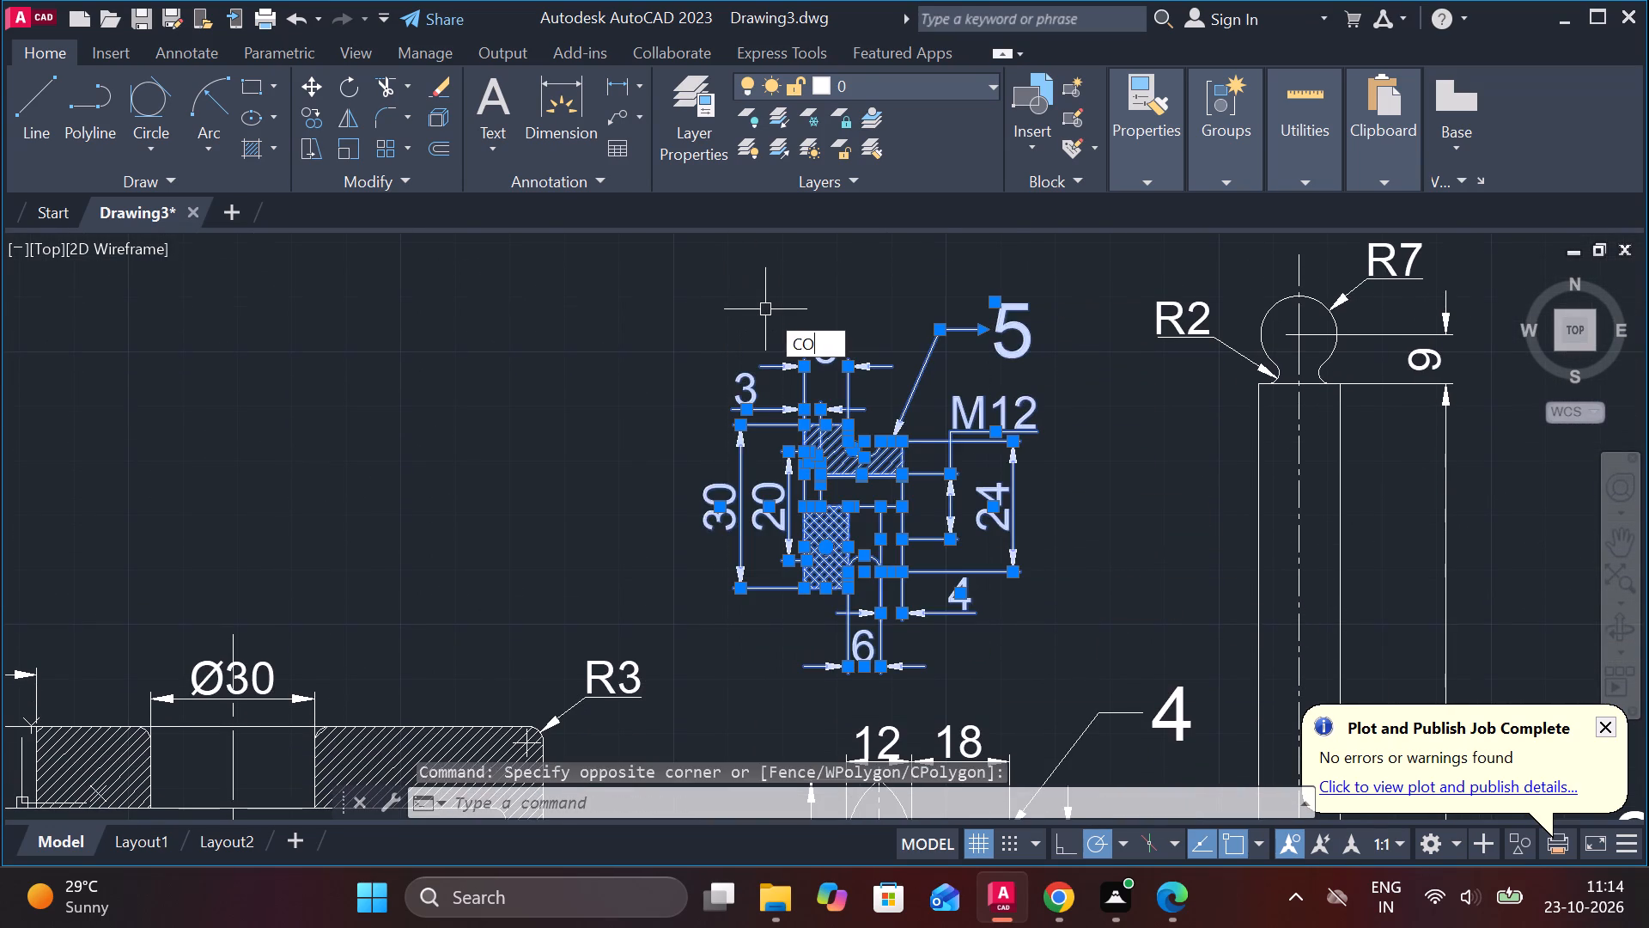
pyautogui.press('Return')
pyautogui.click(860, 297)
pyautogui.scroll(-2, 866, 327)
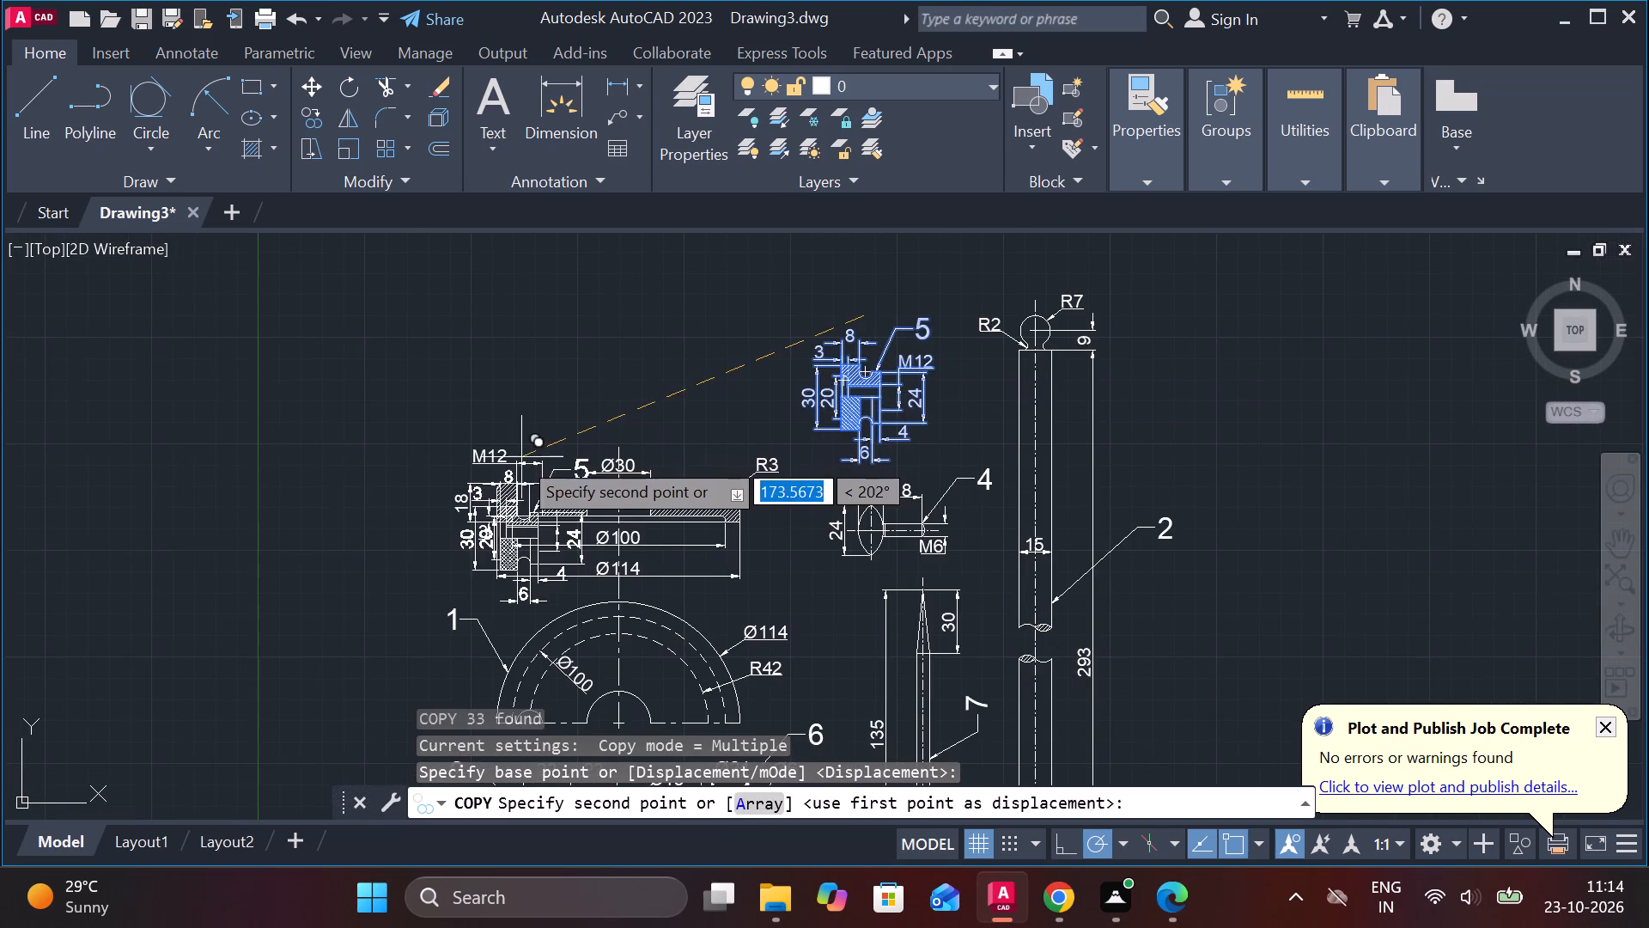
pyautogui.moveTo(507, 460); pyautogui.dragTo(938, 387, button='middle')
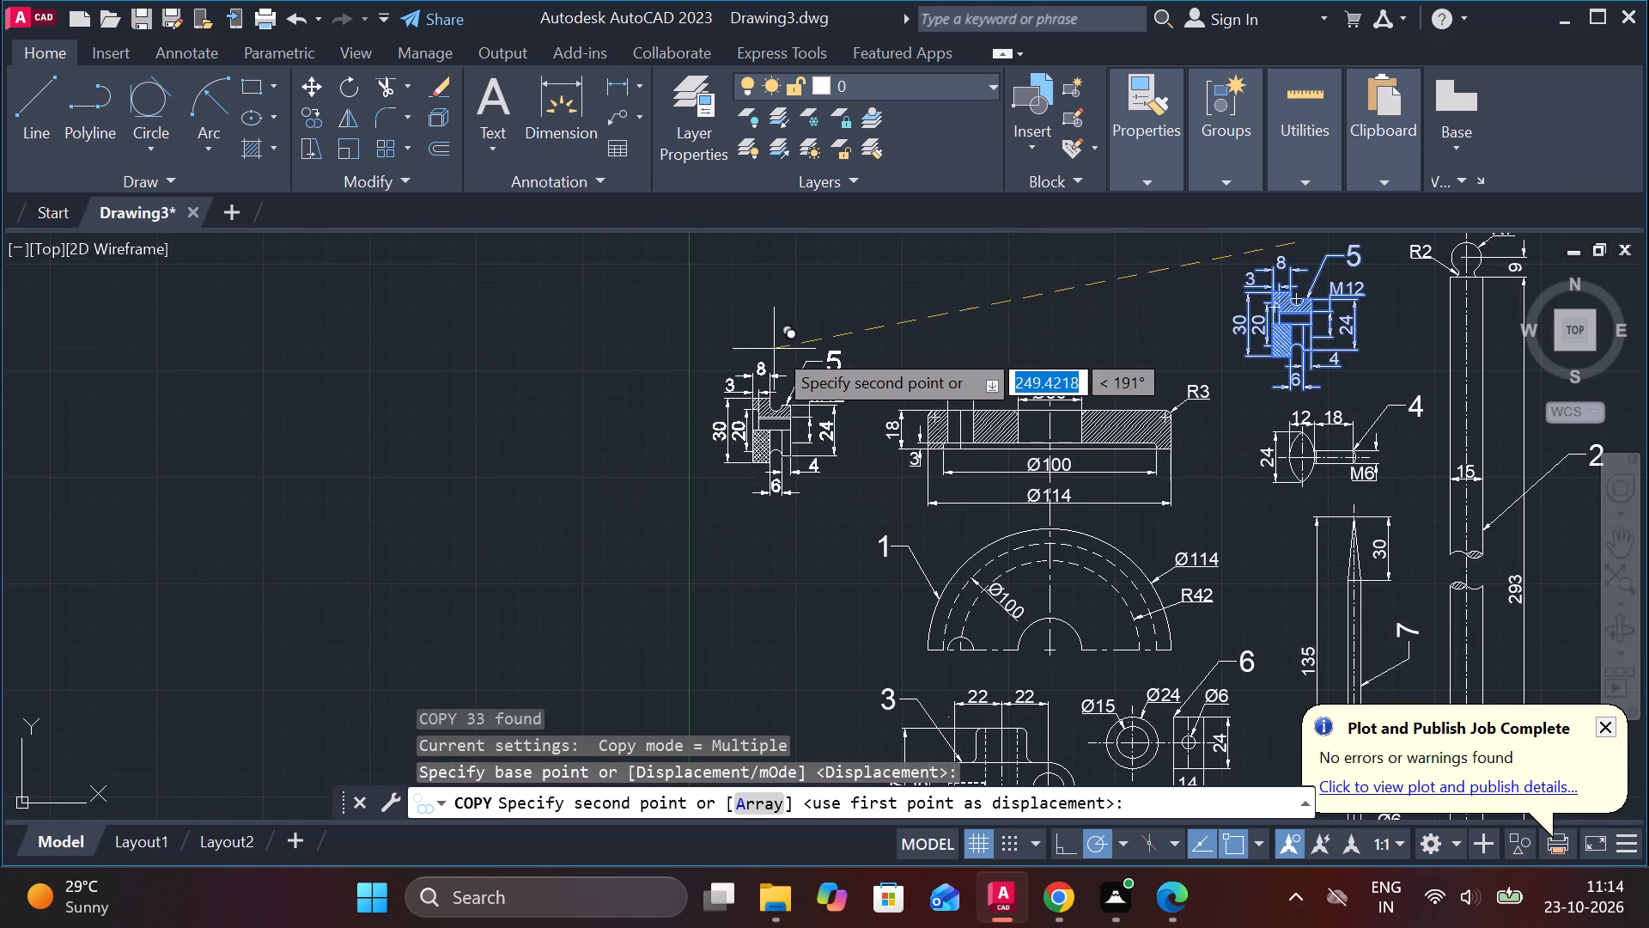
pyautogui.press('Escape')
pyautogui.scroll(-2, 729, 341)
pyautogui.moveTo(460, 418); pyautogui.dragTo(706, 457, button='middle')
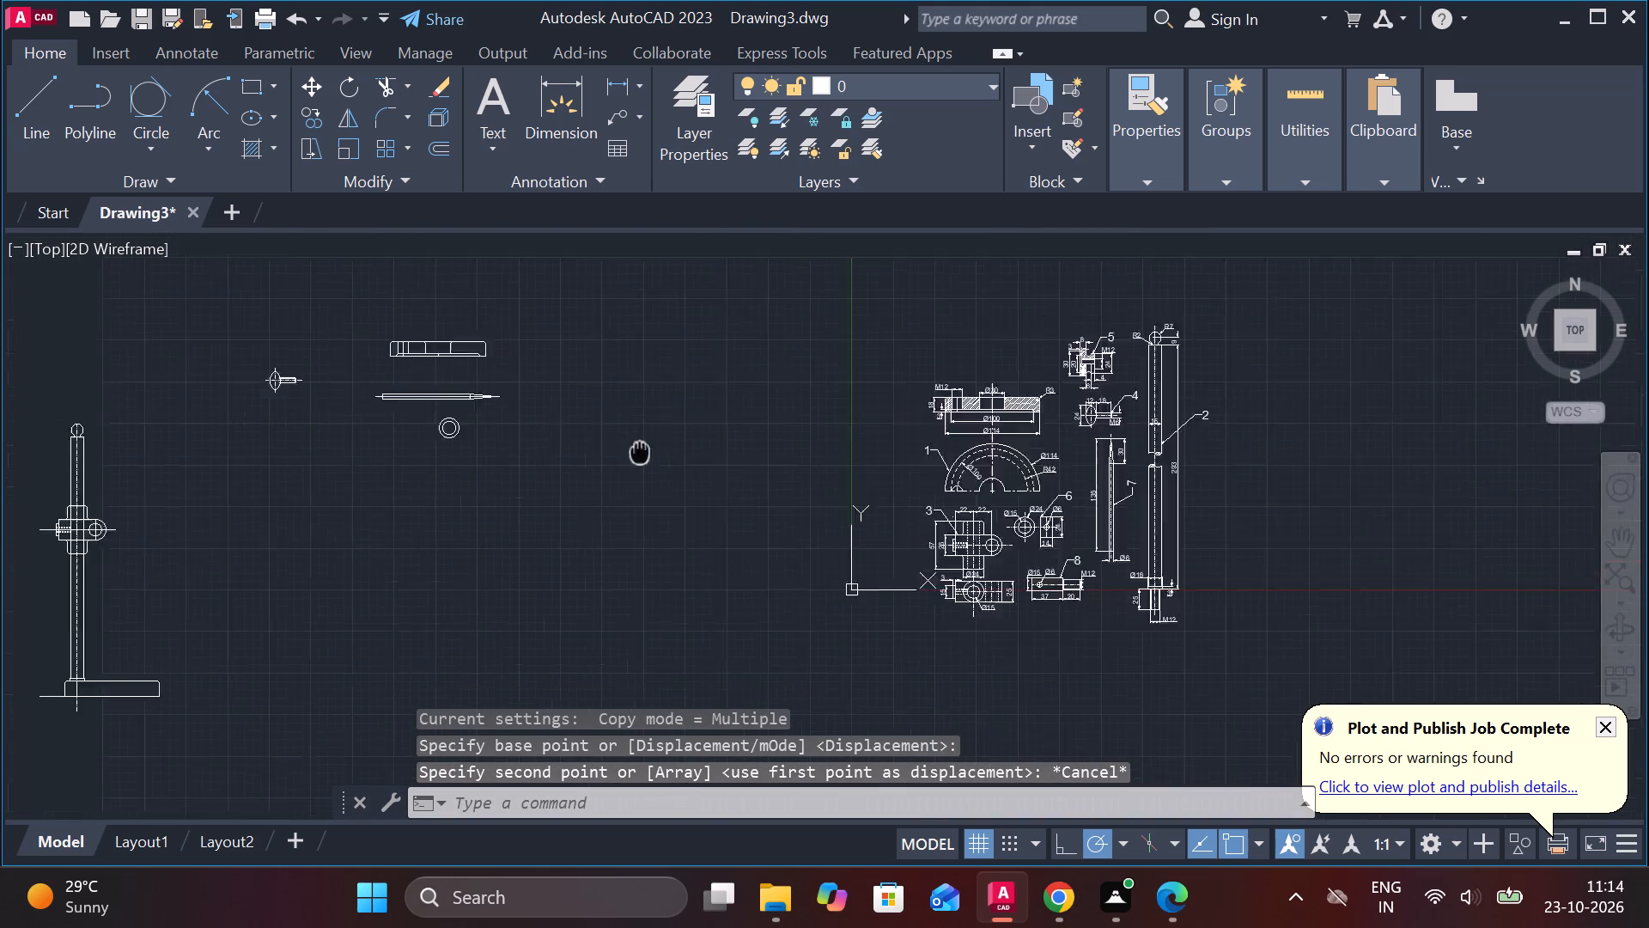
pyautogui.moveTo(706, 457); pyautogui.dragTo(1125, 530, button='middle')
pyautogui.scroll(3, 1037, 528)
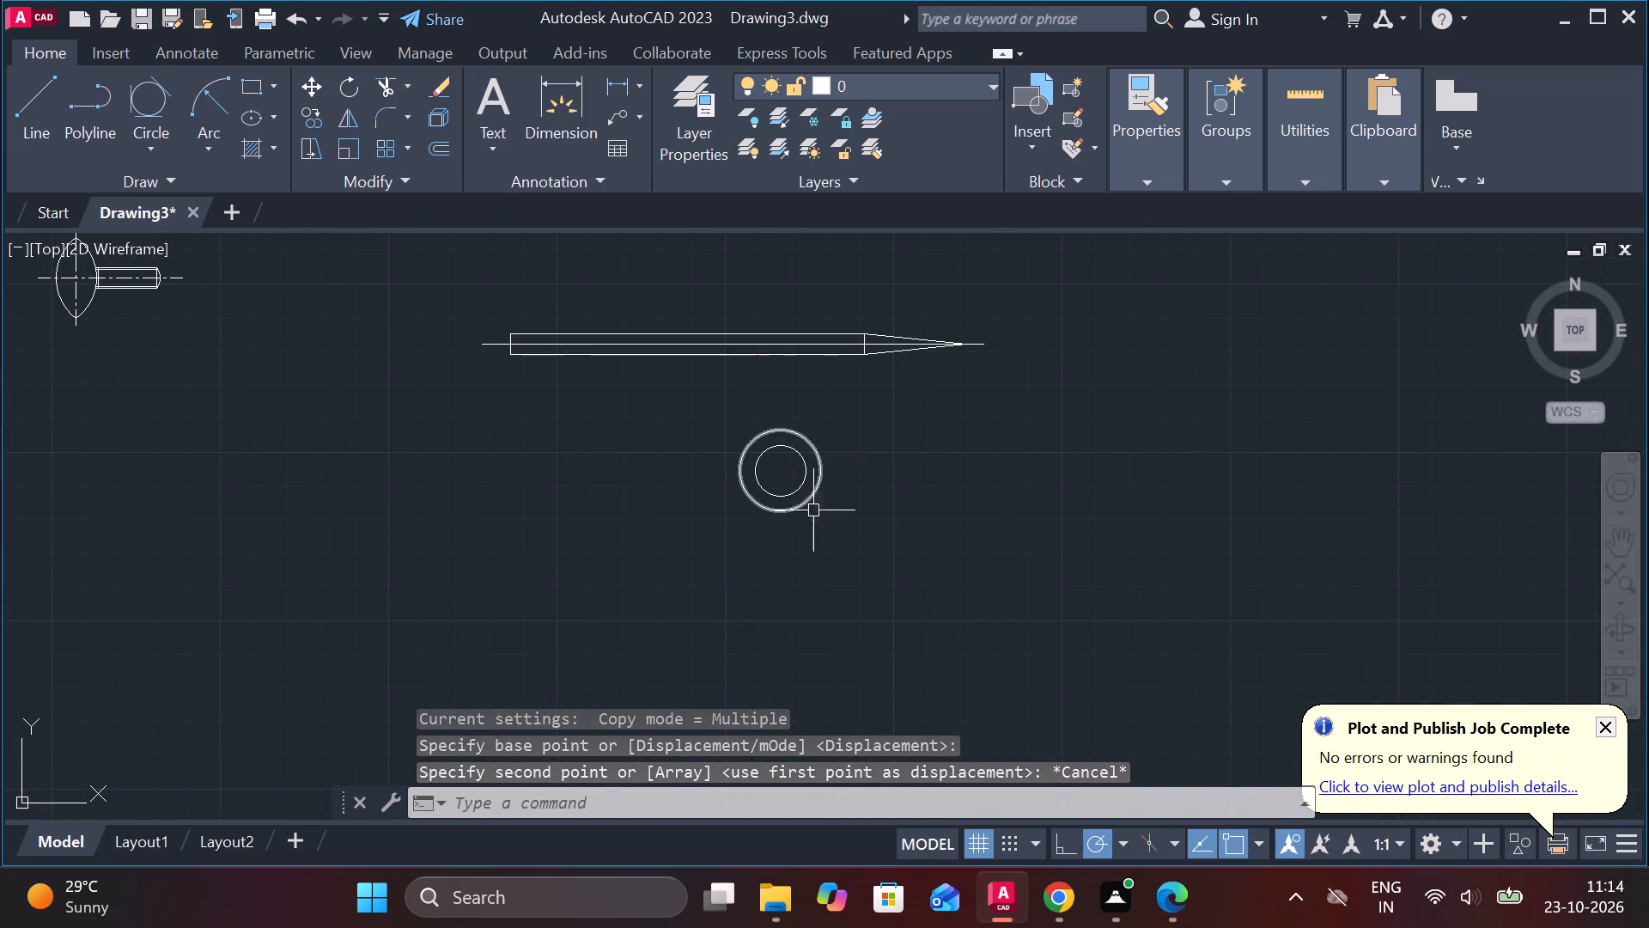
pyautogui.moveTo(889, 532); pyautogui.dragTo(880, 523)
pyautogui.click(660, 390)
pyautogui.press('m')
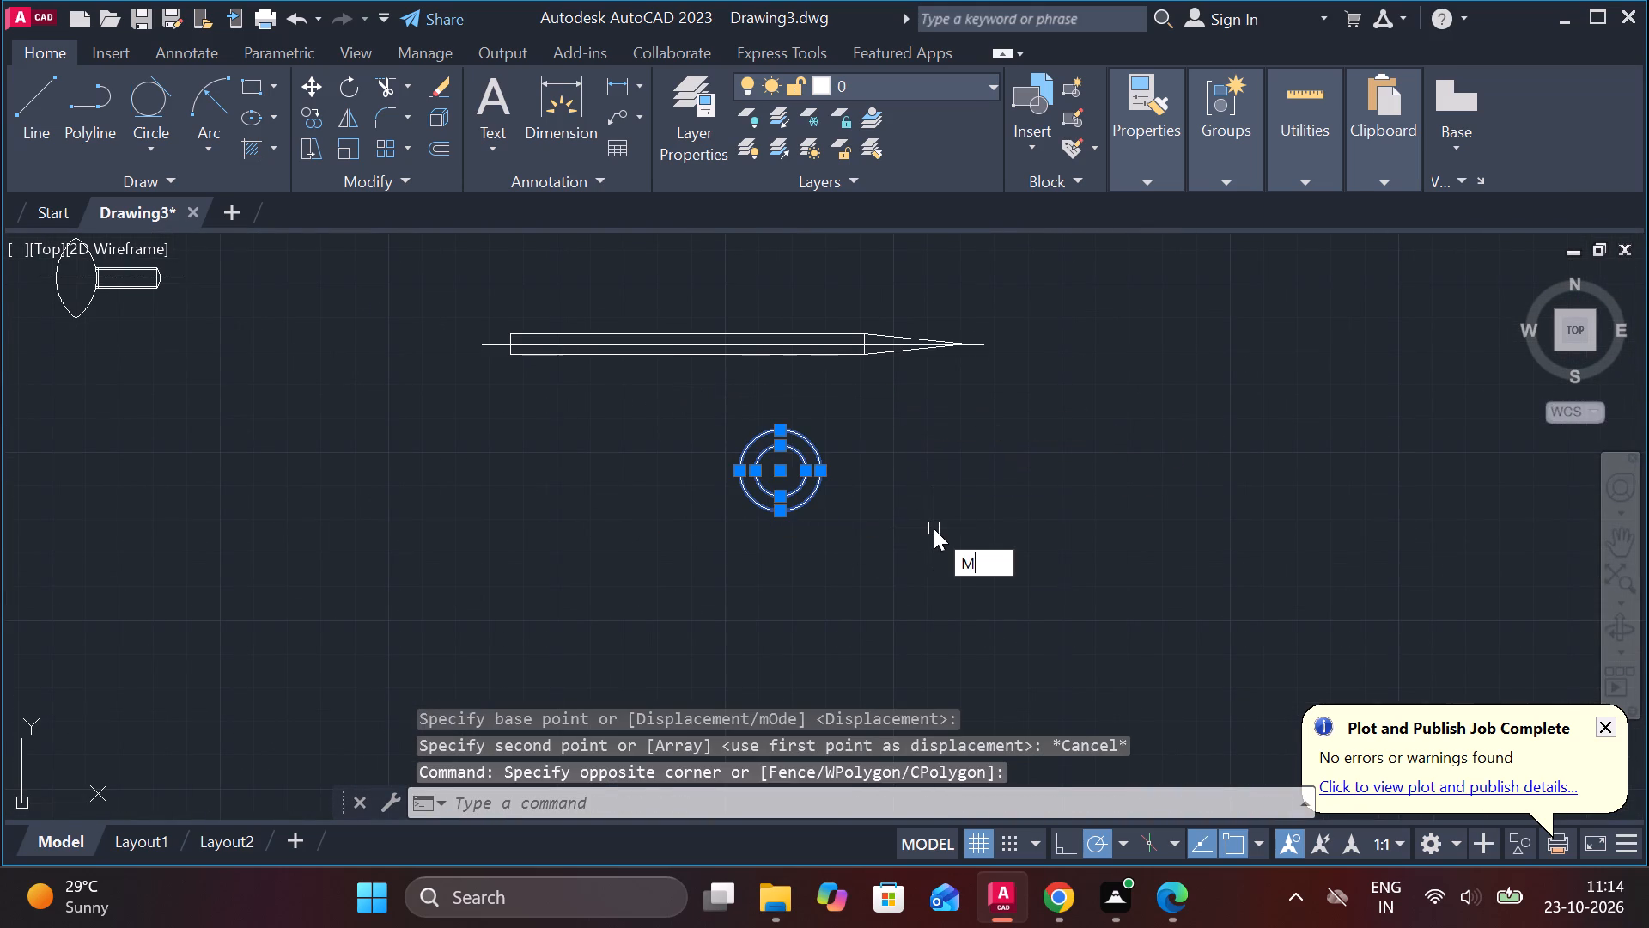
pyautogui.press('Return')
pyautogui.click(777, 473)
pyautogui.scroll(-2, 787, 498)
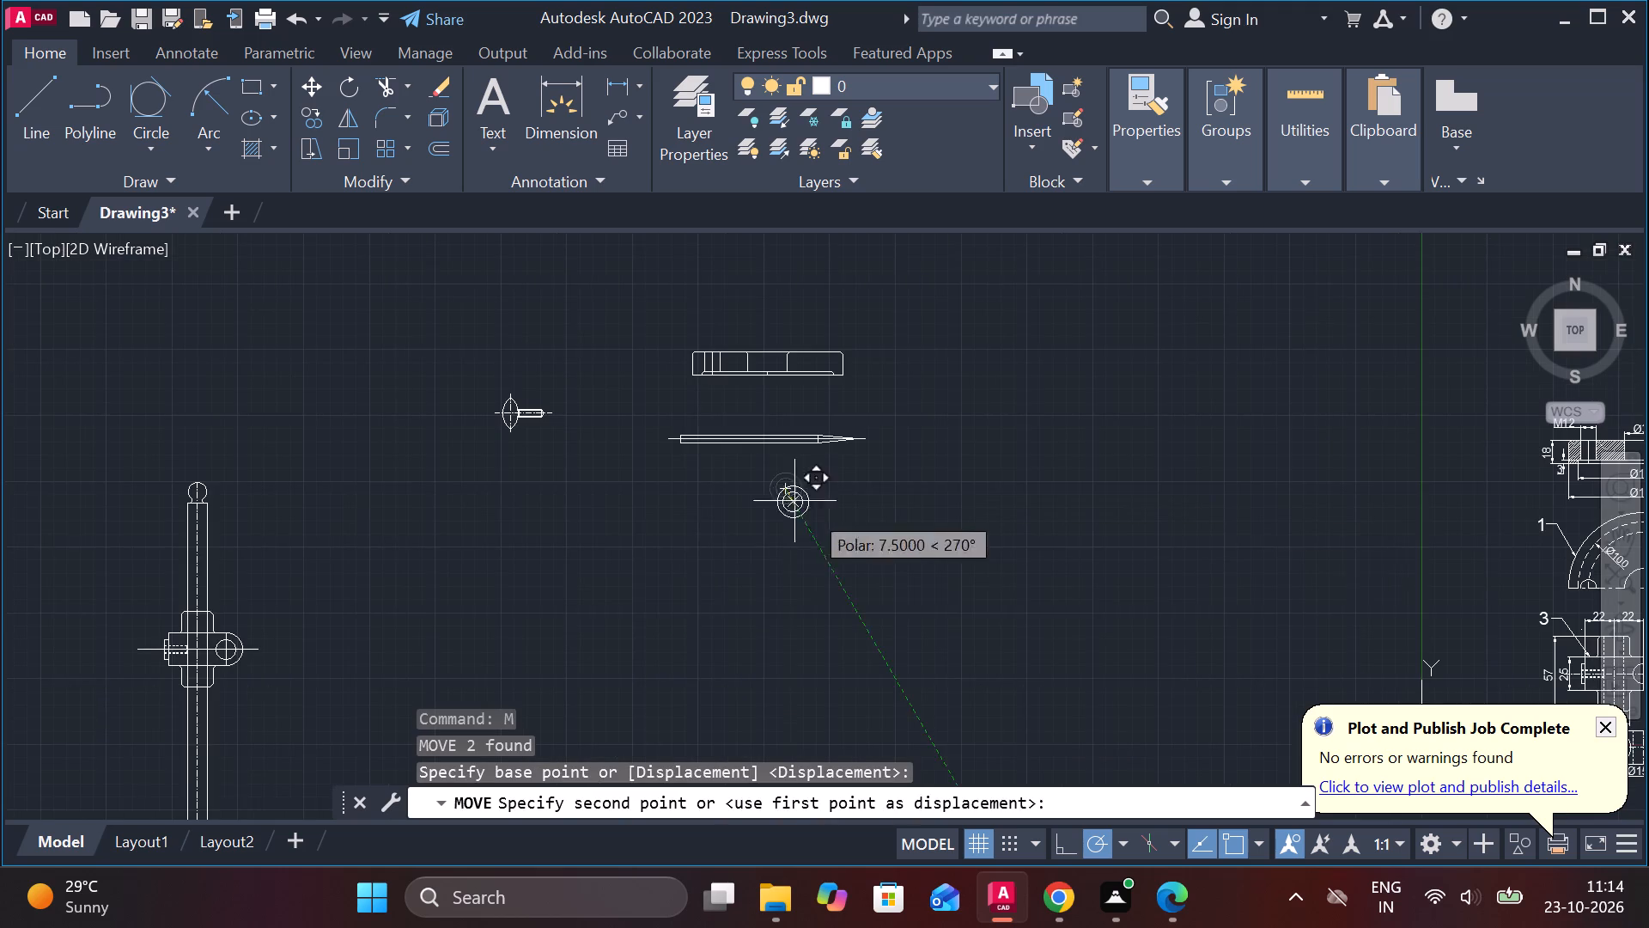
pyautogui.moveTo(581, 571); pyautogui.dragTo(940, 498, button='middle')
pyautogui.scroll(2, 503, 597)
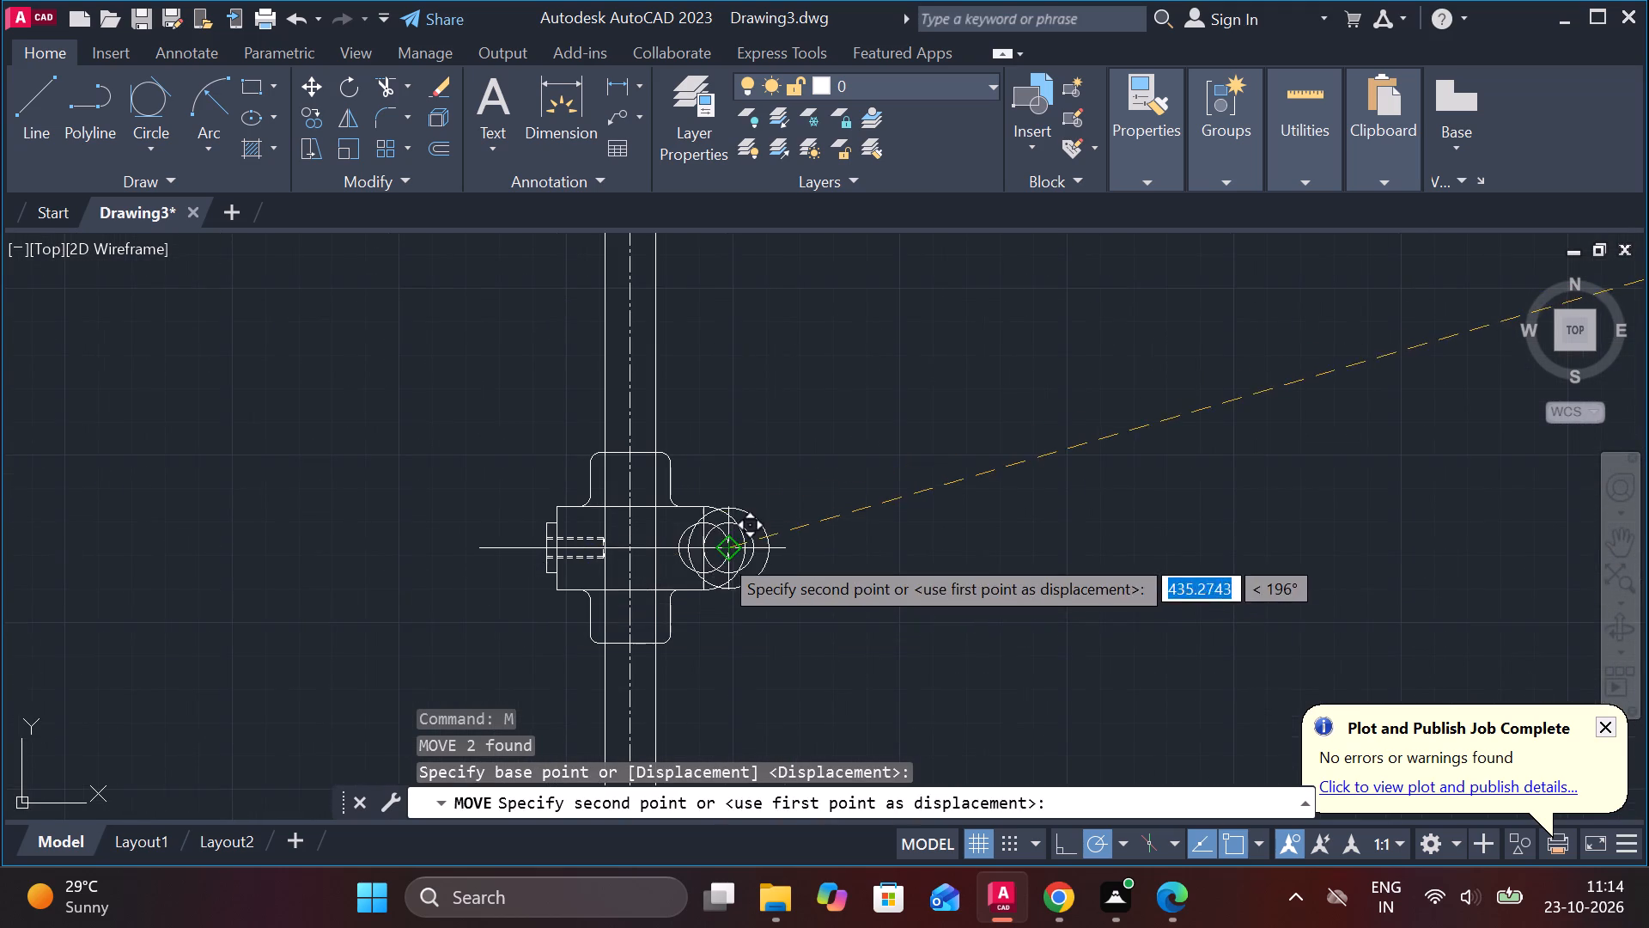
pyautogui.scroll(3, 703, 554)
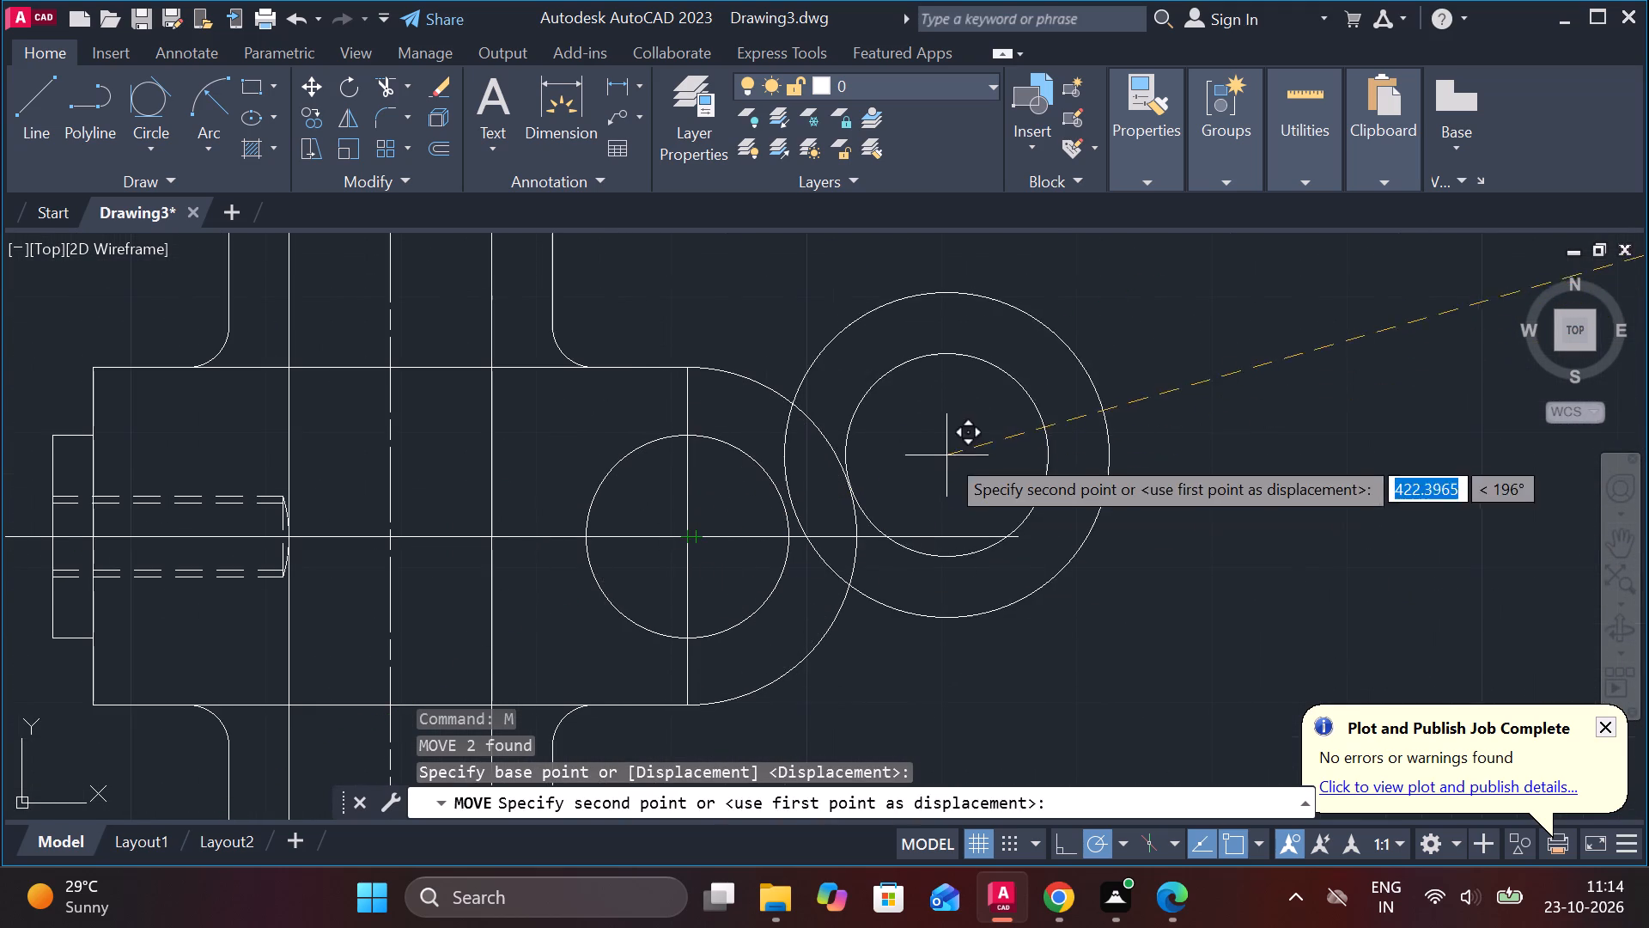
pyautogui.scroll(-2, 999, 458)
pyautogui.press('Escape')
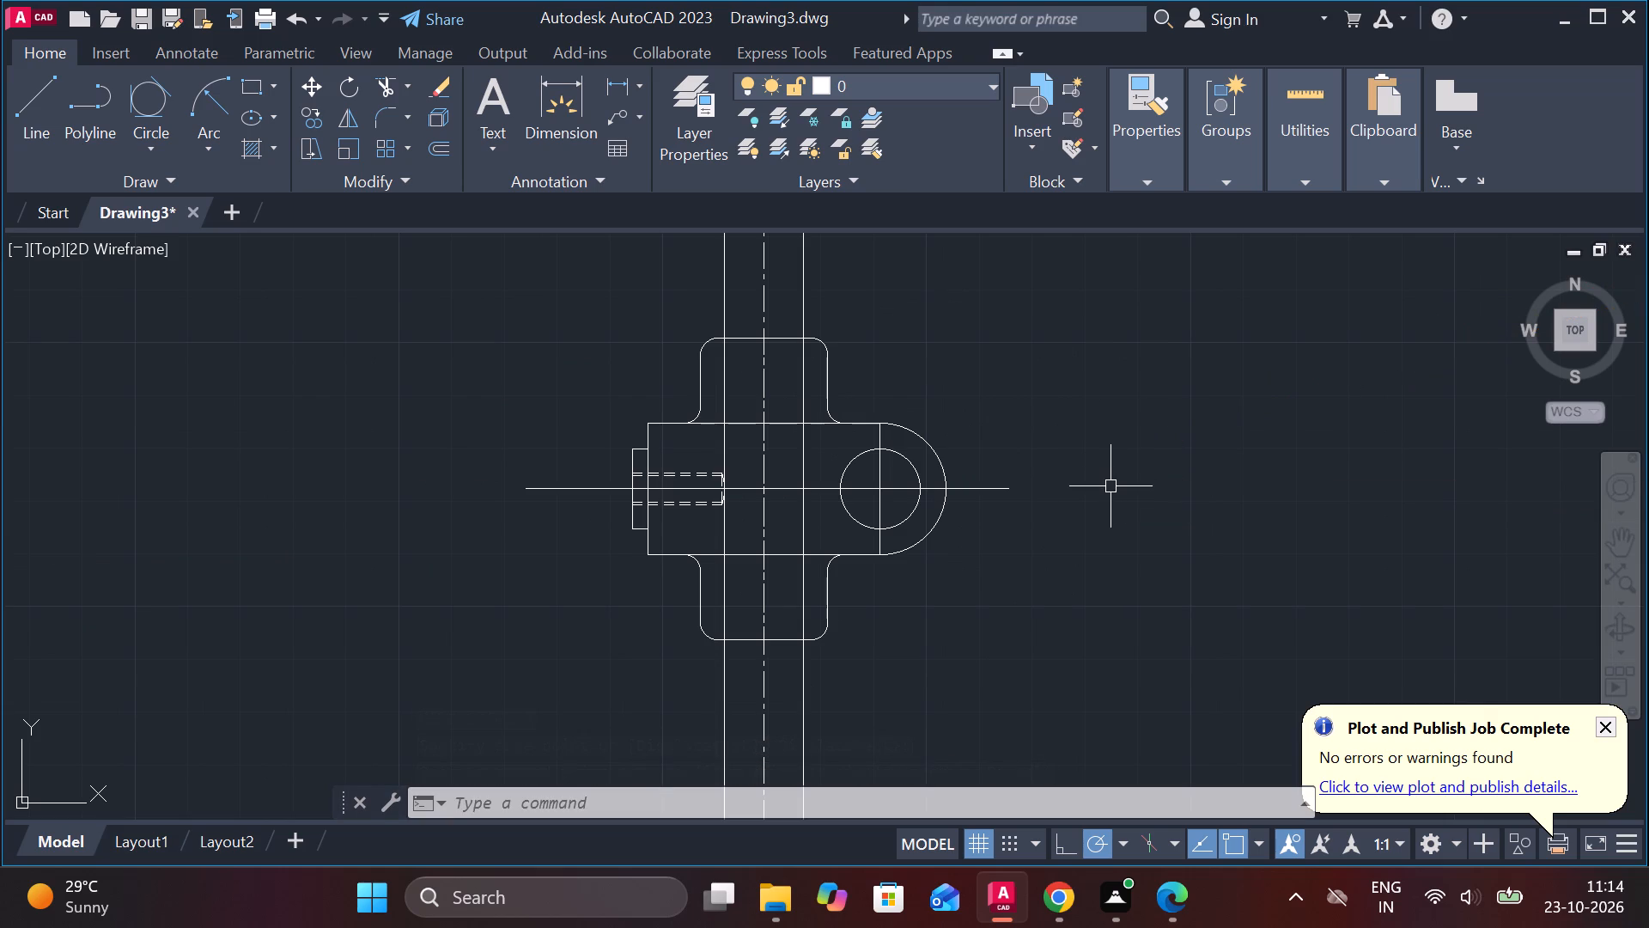
# Move the whole thumb screw so its shank's start beside the head sits on the clamp bracket's horizontal centreline at the threaded boss's outer face.
pyautogui.scroll(-2, 1110, 486)
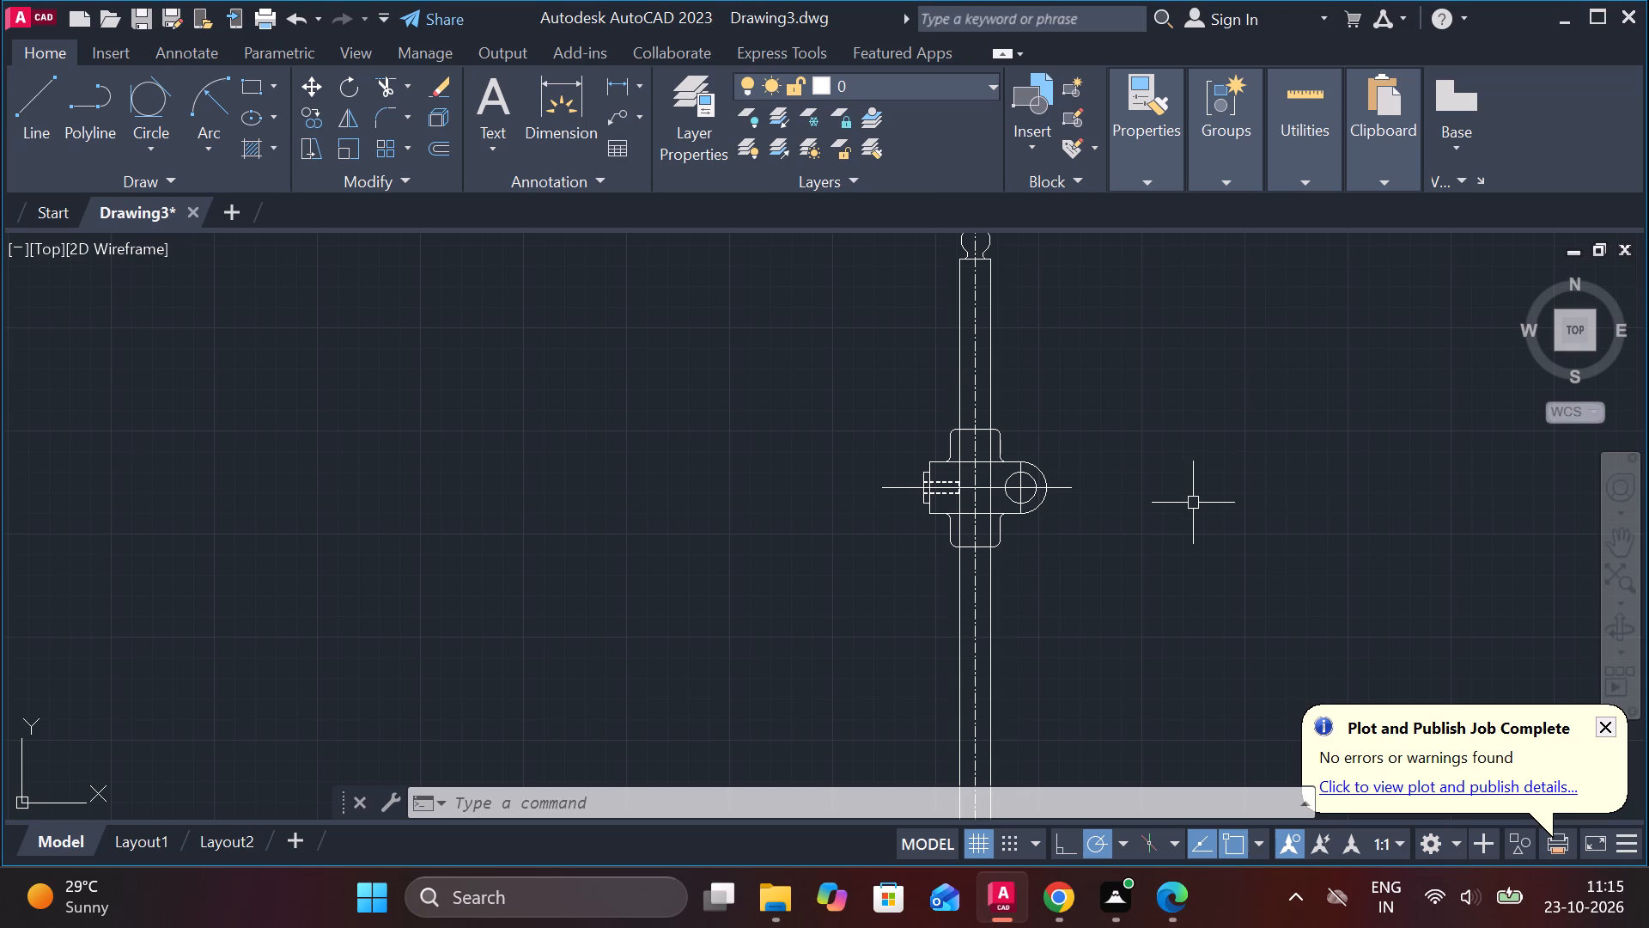
pyautogui.moveTo(1193, 503); pyautogui.dragTo(882, 627, button='middle')
pyautogui.moveTo(1177, 535); pyautogui.dragTo(1119, 614, button='middle')
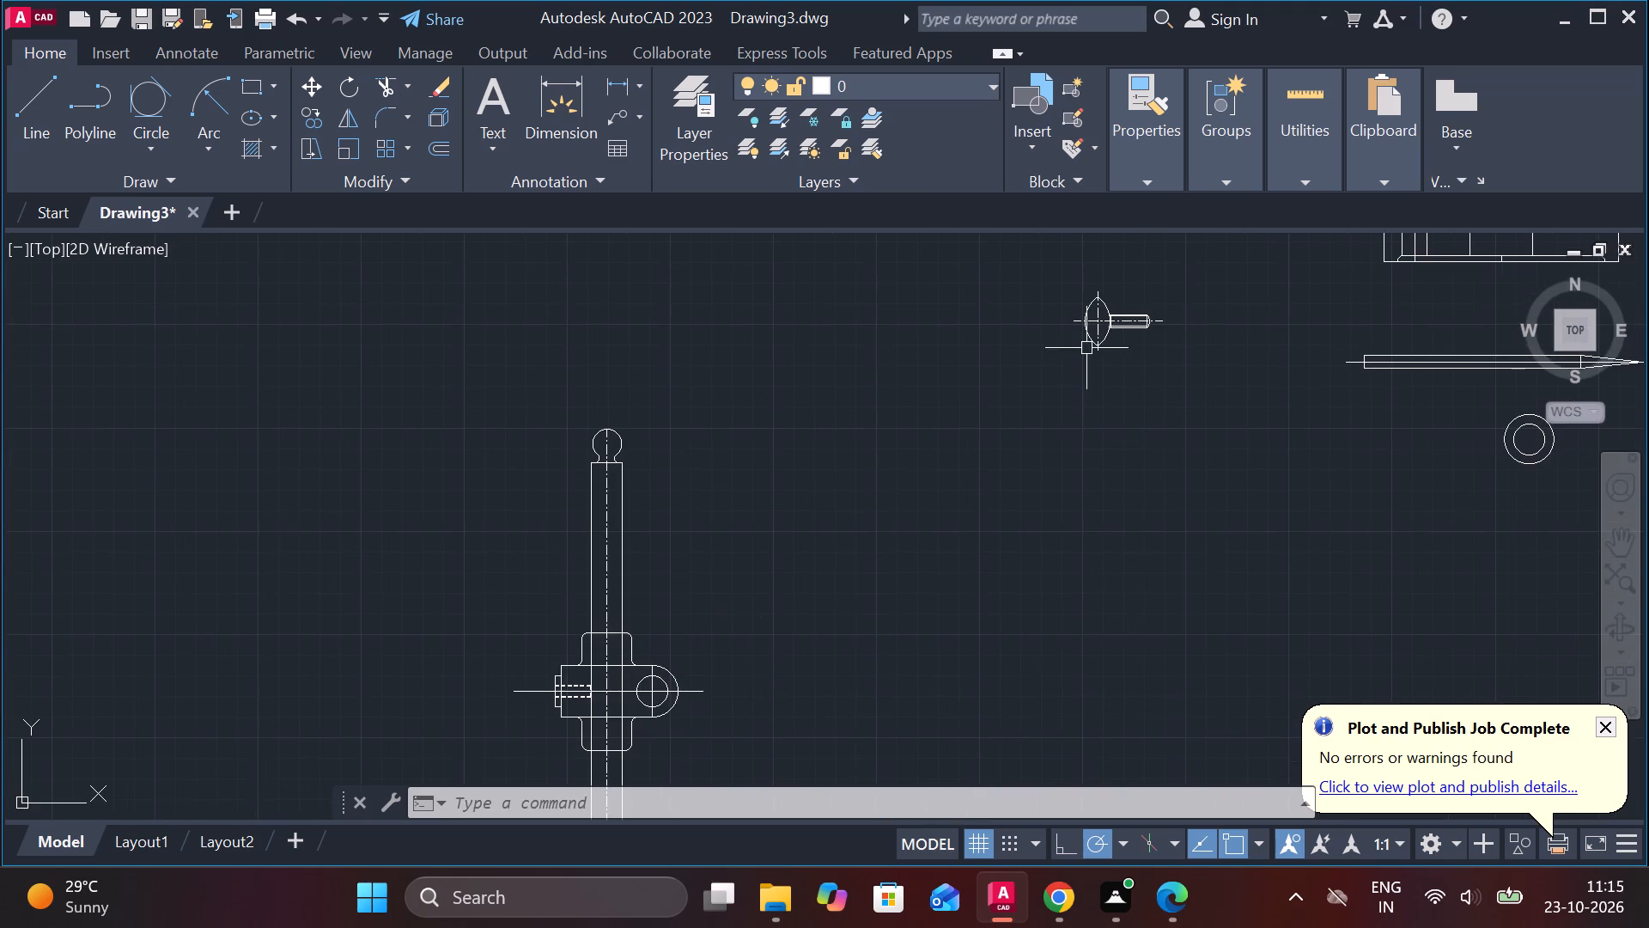
pyautogui.moveTo(1087, 347); pyautogui.dragTo(1021, 456, button='middle')
pyautogui.scroll(3, 1001, 405)
pyautogui.click(964, 349)
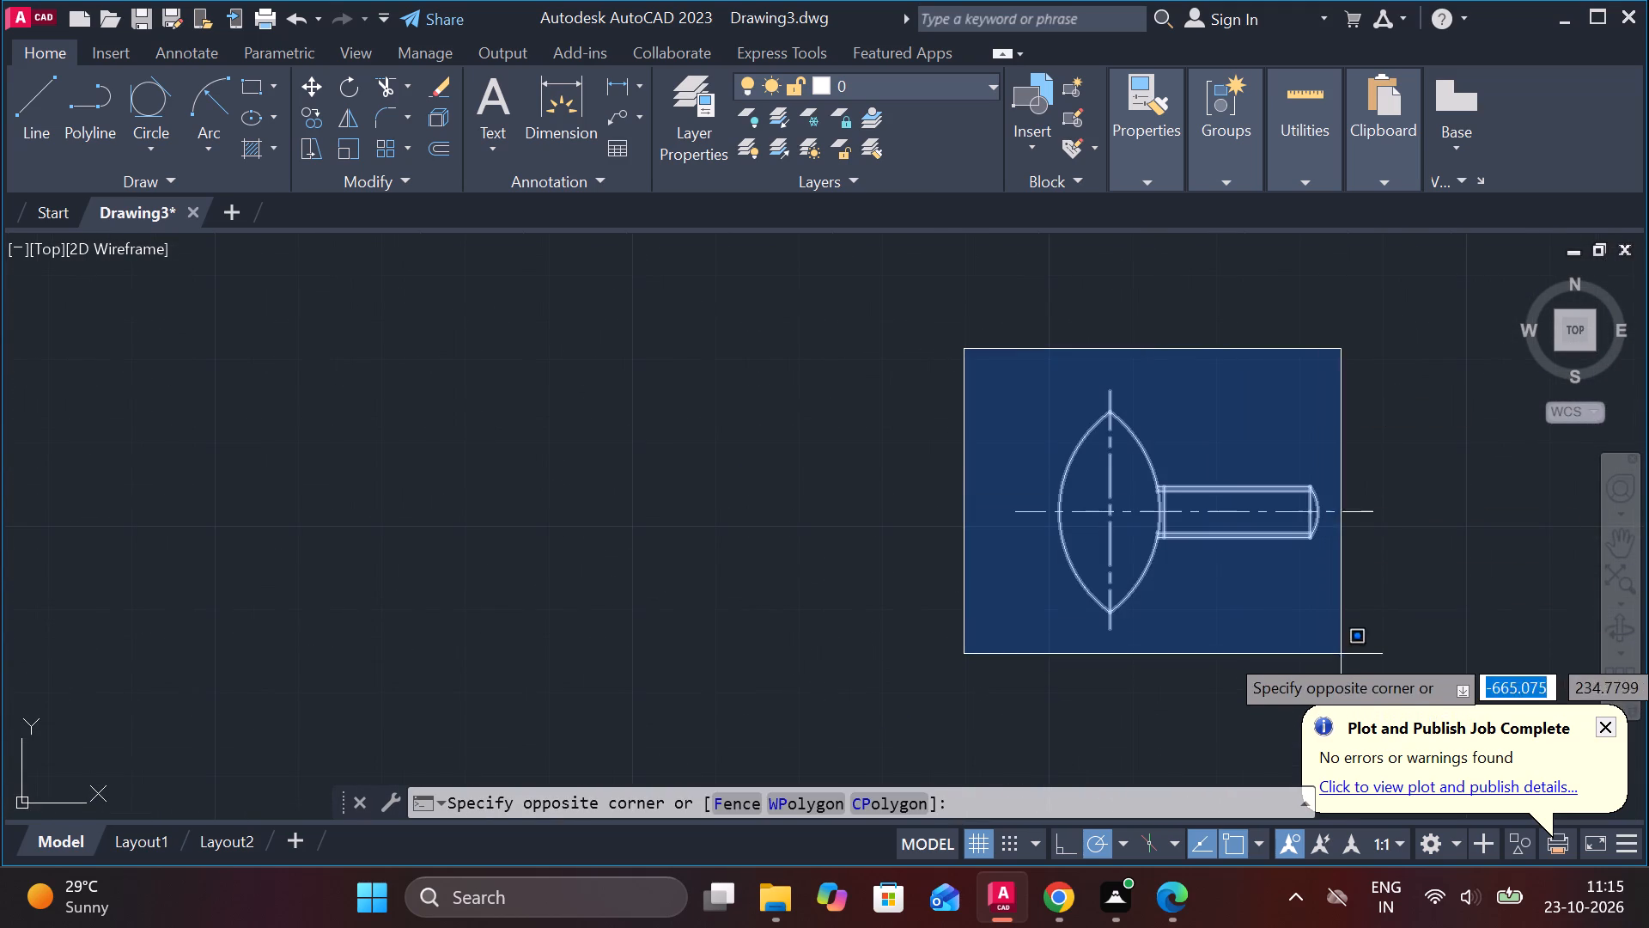
pyautogui.click(1365, 650)
pyautogui.press('m')
pyautogui.press('Return')
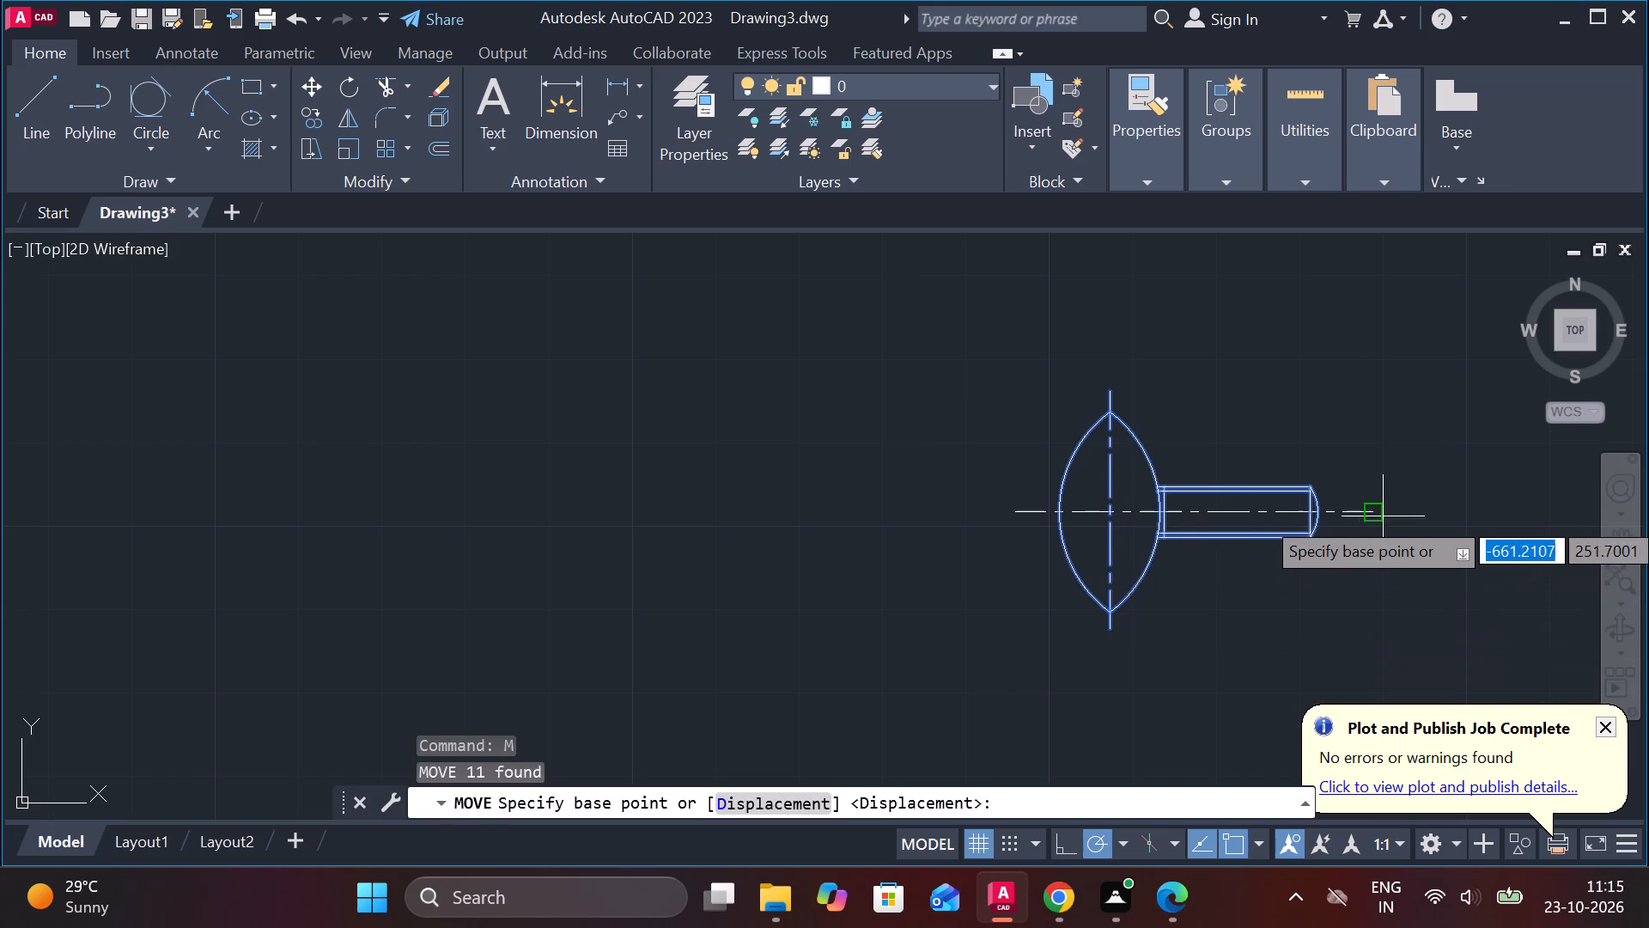
pyautogui.scroll(2, 1148, 506)
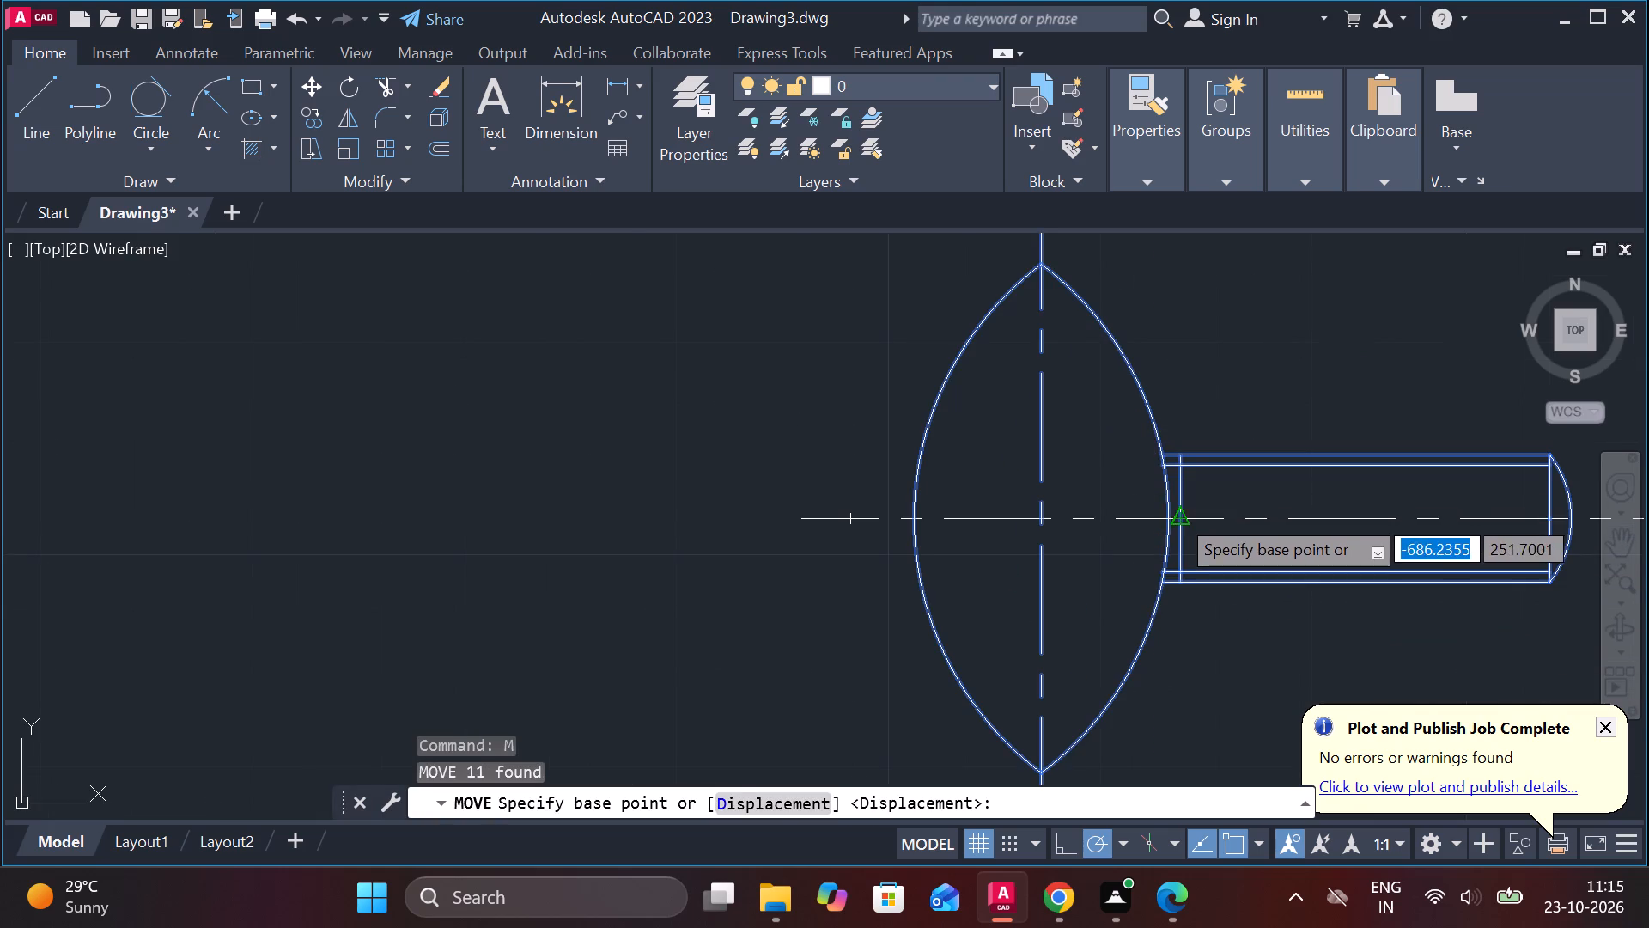
pyautogui.click(1177, 515)
pyautogui.scroll(-3, 1175, 521)
pyautogui.moveTo(910, 637); pyautogui.dragTo(1110, 352, button='middle')
pyautogui.scroll(-2, 1117, 343)
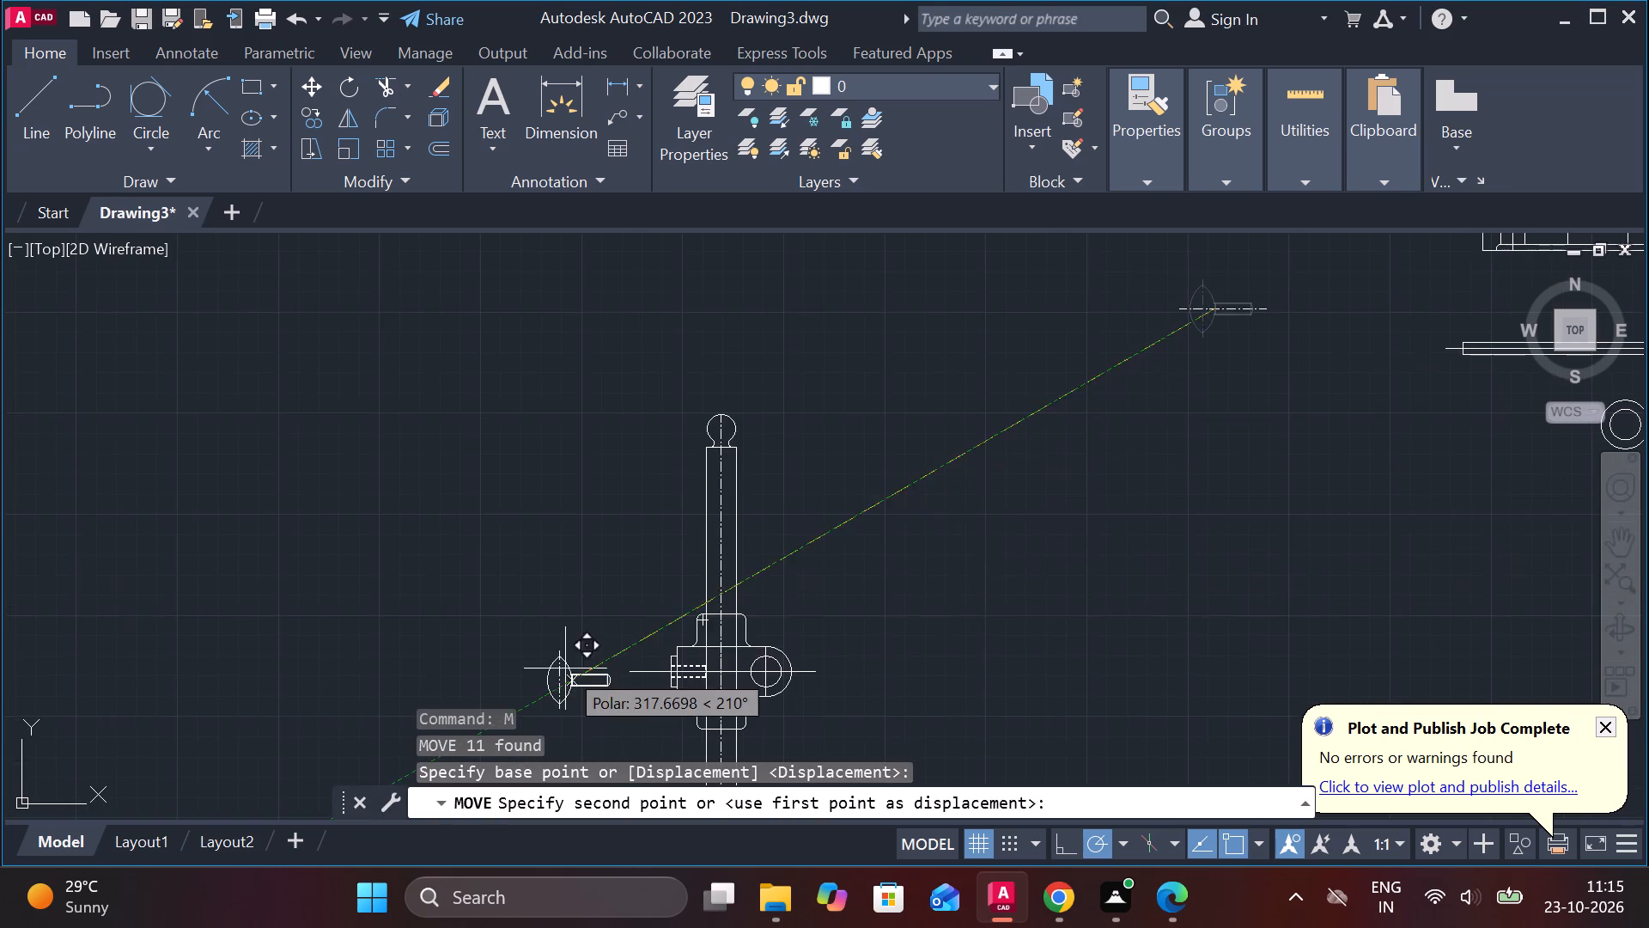
pyautogui.moveTo(564, 670); pyautogui.dragTo(694, 418, button='middle')
pyautogui.scroll(3, 741, 482)
pyautogui.moveTo(810, 412); pyautogui.dragTo(600, 616, button='middle')
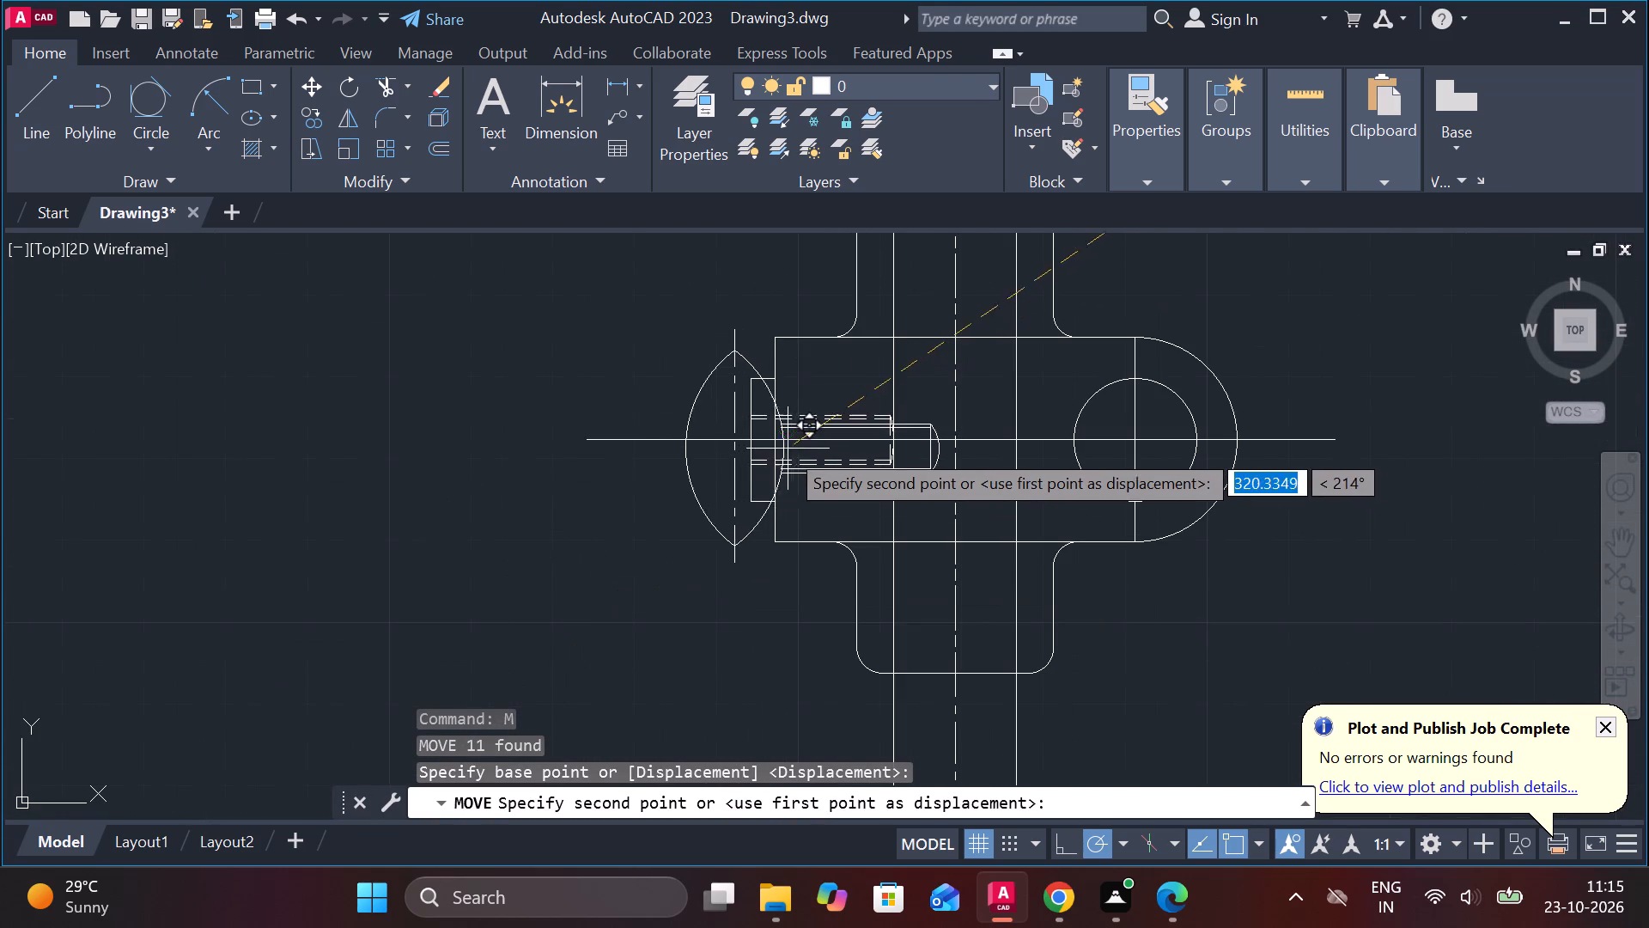
pyautogui.click(745, 444)
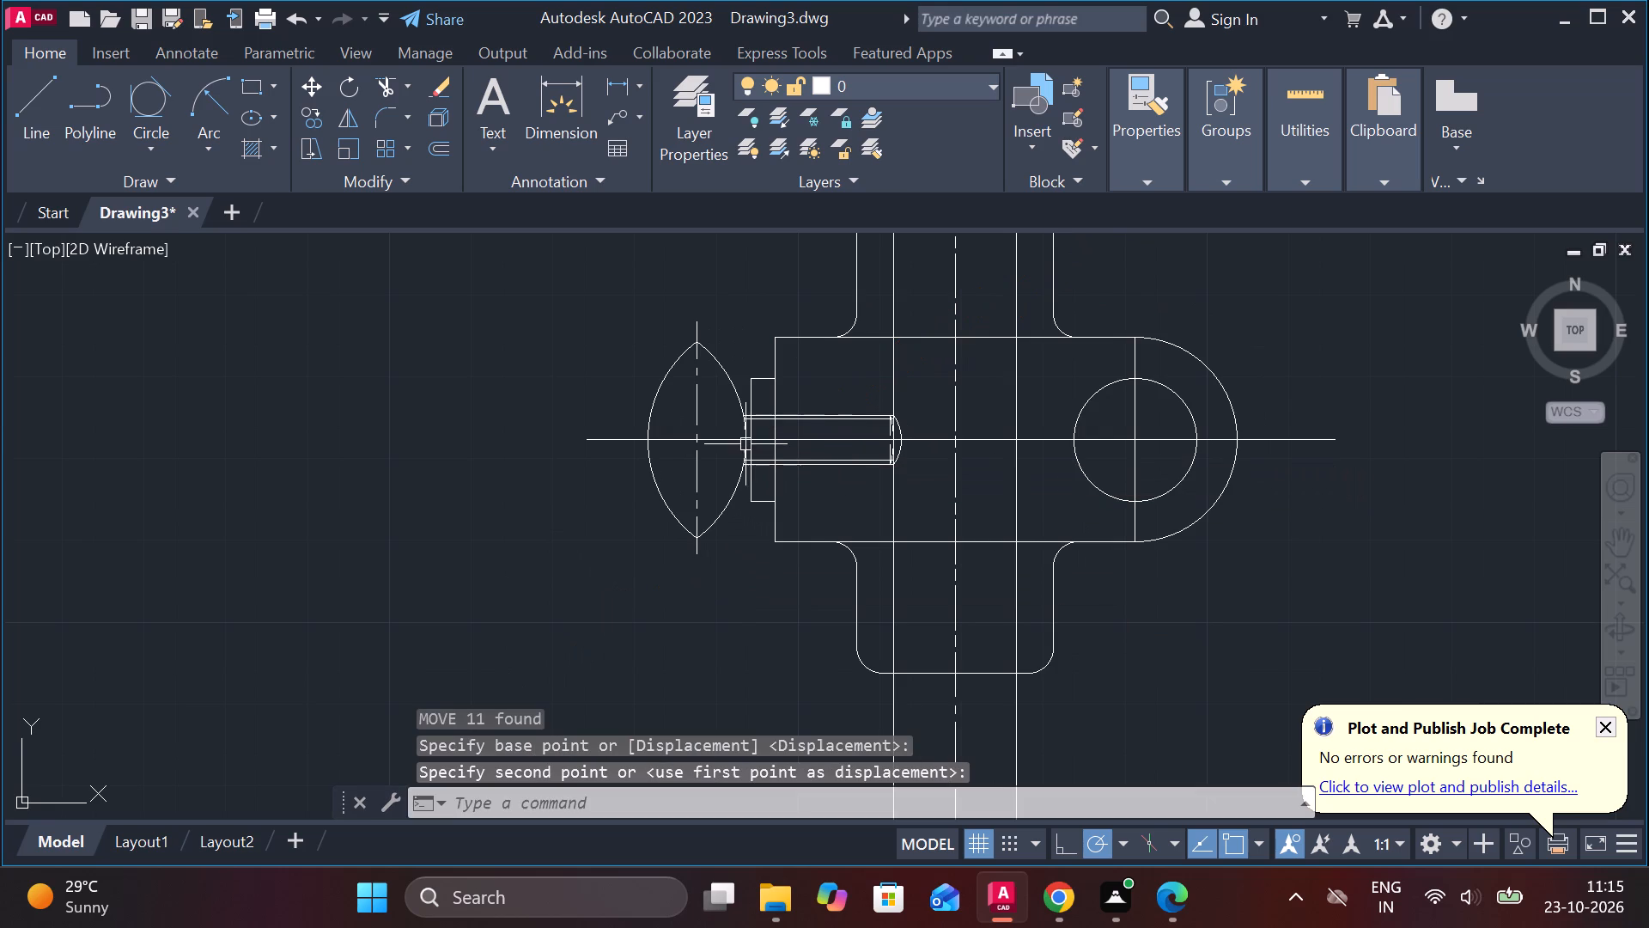
# Examine how the thumb screw's head and shank end fit in the clamp bracket's threaded hole against the rod.
pyautogui.scroll(-3, 1025, 481)
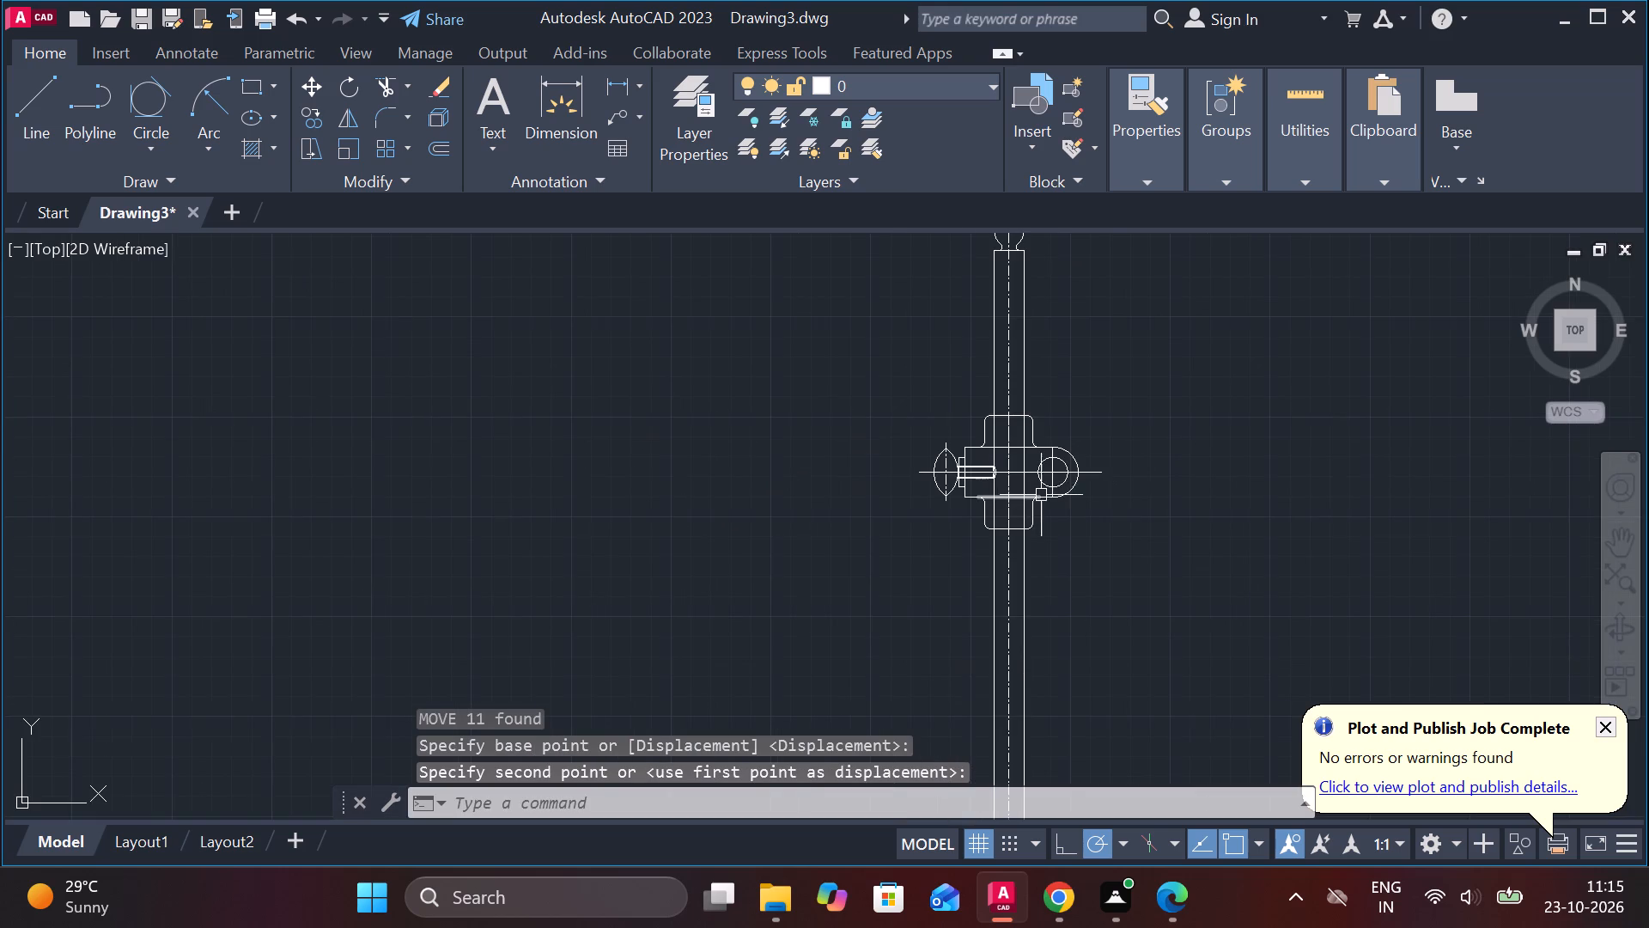
pyautogui.moveTo(1126, 506); pyautogui.dragTo(934, 481, button='middle')
pyautogui.scroll(-1, 935, 485)
pyautogui.middleClick(1033, 522)
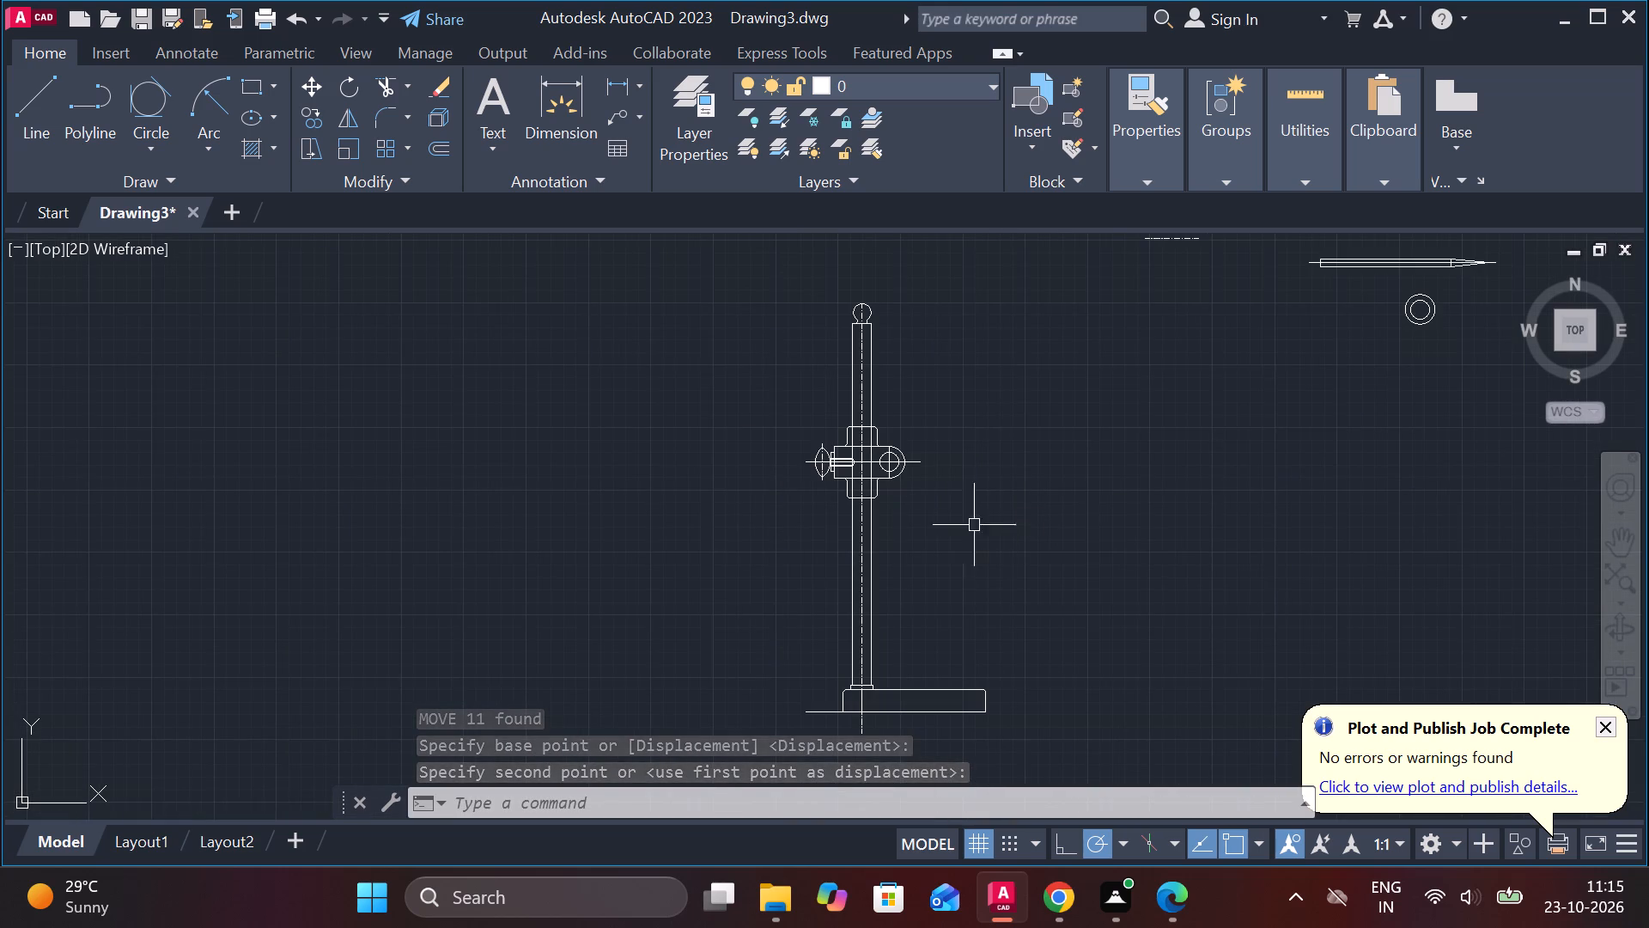
pyautogui.scroll(3, 888, 472)
pyautogui.scroll(3, 810, 455)
pyautogui.scroll(1, 642, 443)
pyautogui.moveTo(645, 445); pyautogui.dragTo(1095, 569, button='middle')
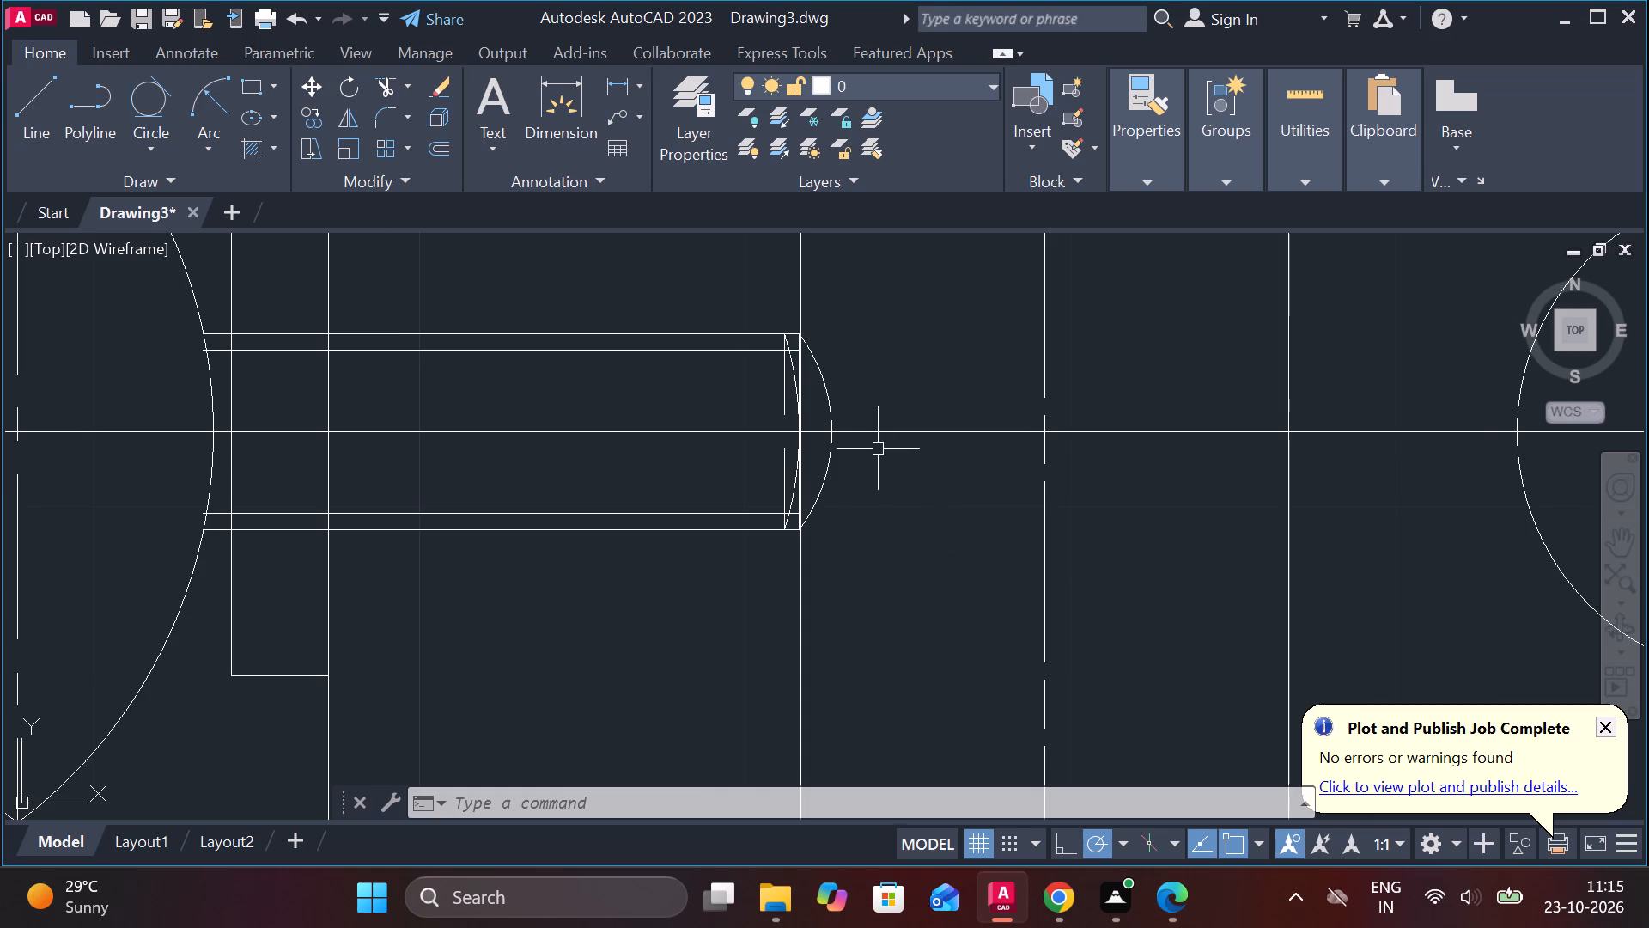
pyautogui.scroll(-2, 881, 459)
pyautogui.scroll(-3, 773, 485)
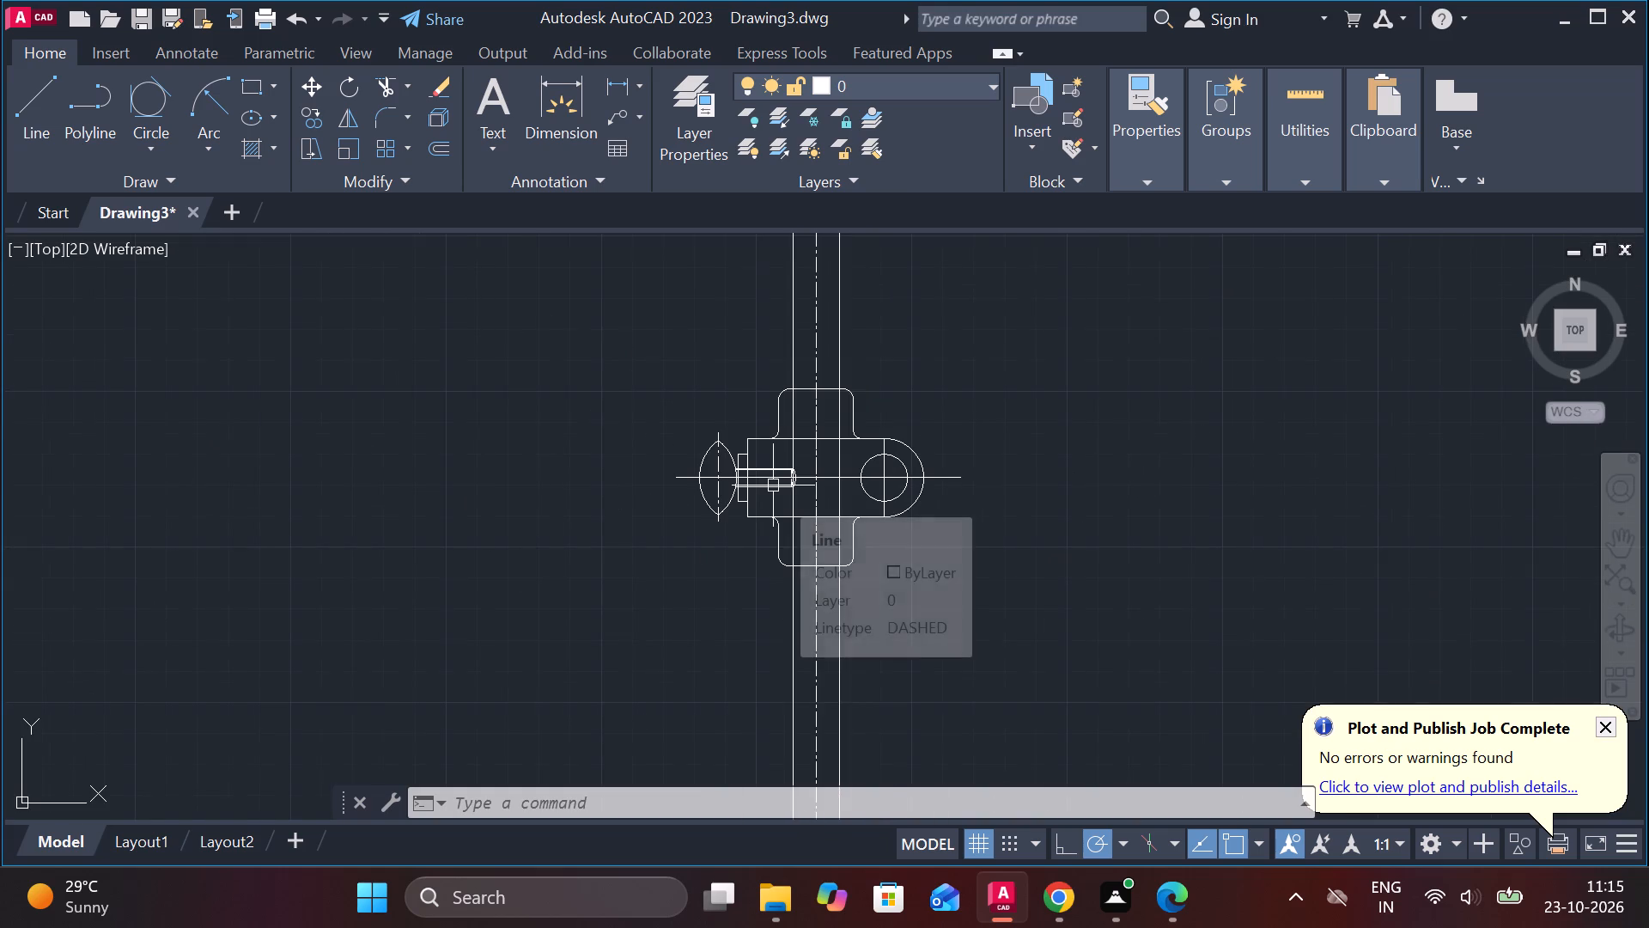
pyautogui.scroll(2, 694, 465)
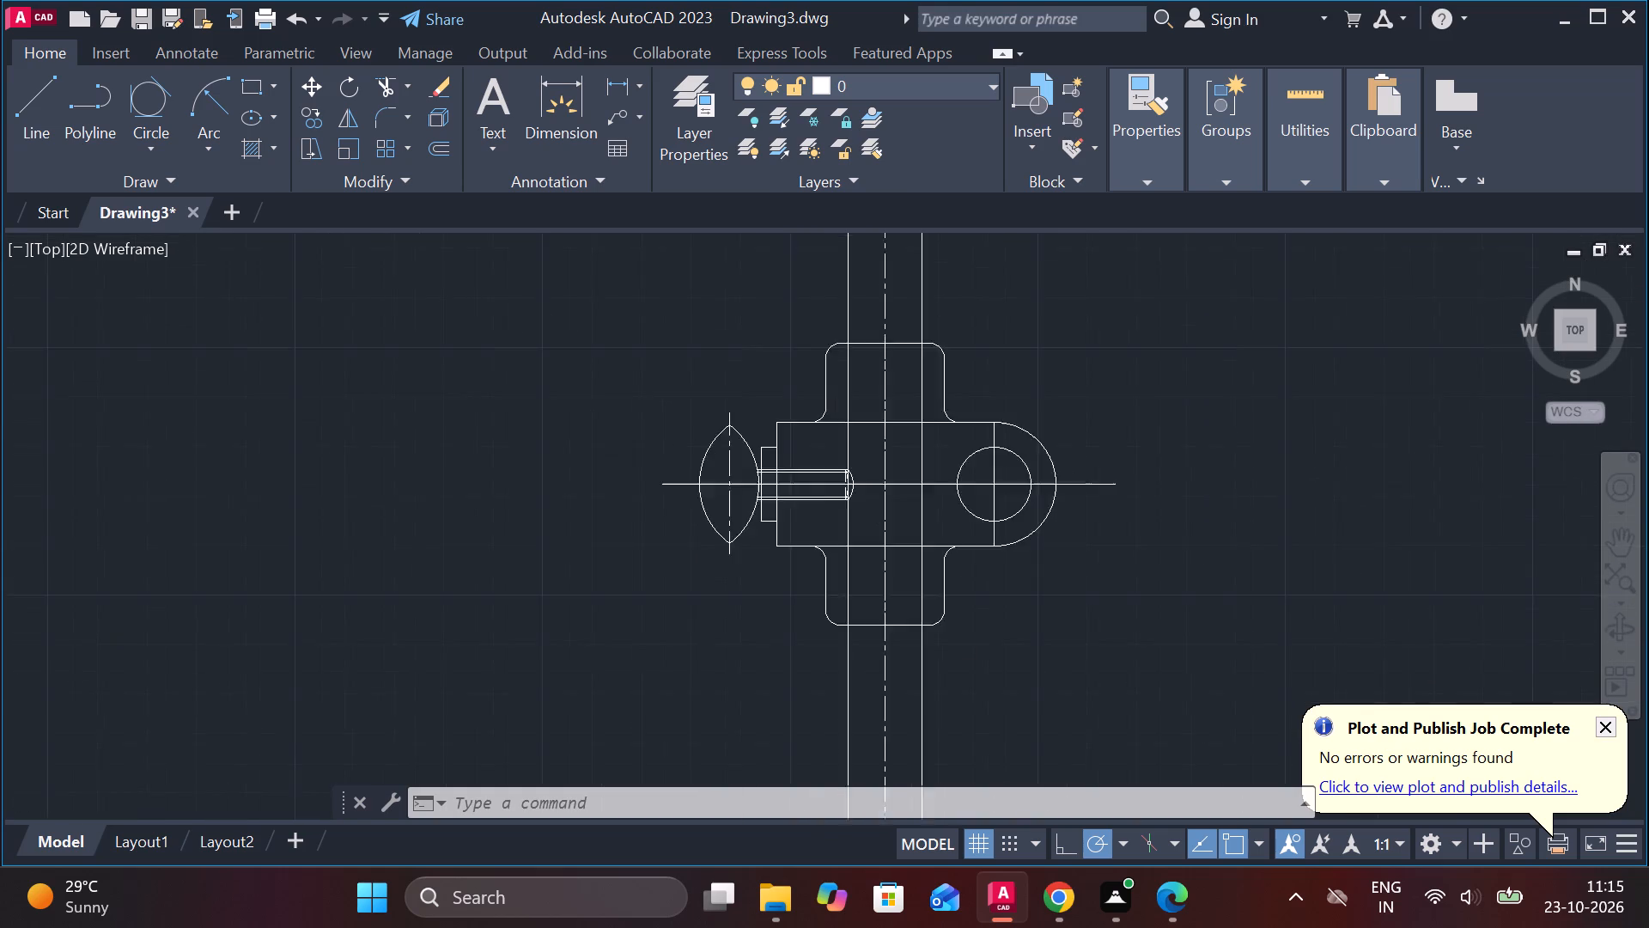
pyautogui.scroll(3, 788, 508)
pyautogui.scroll(2, 844, 394)
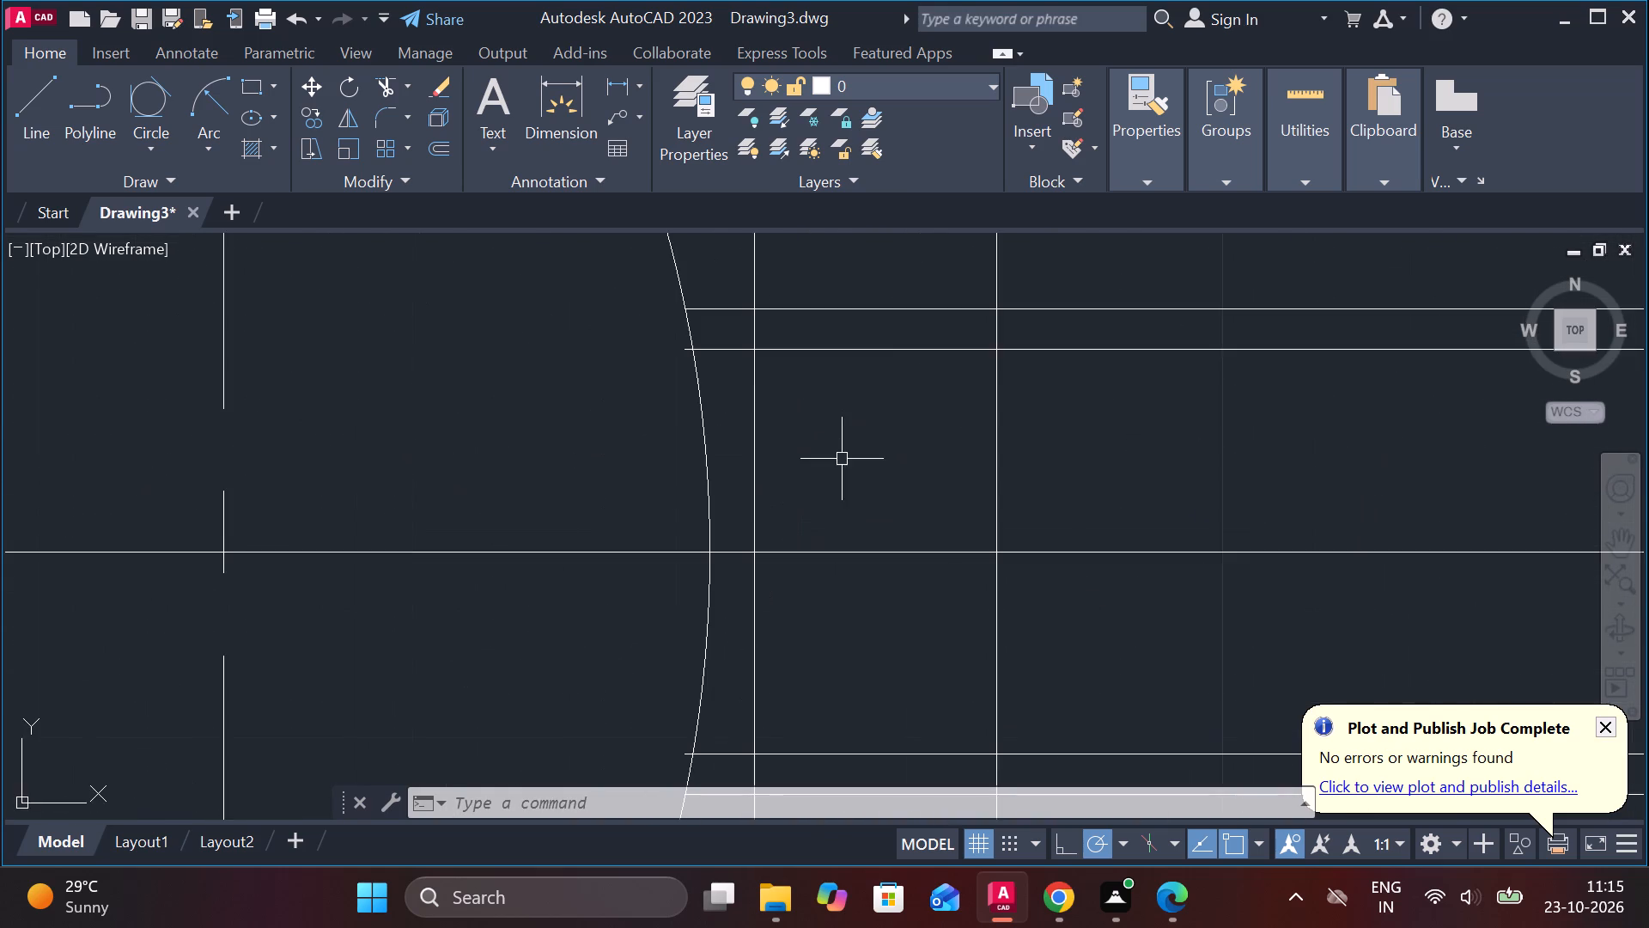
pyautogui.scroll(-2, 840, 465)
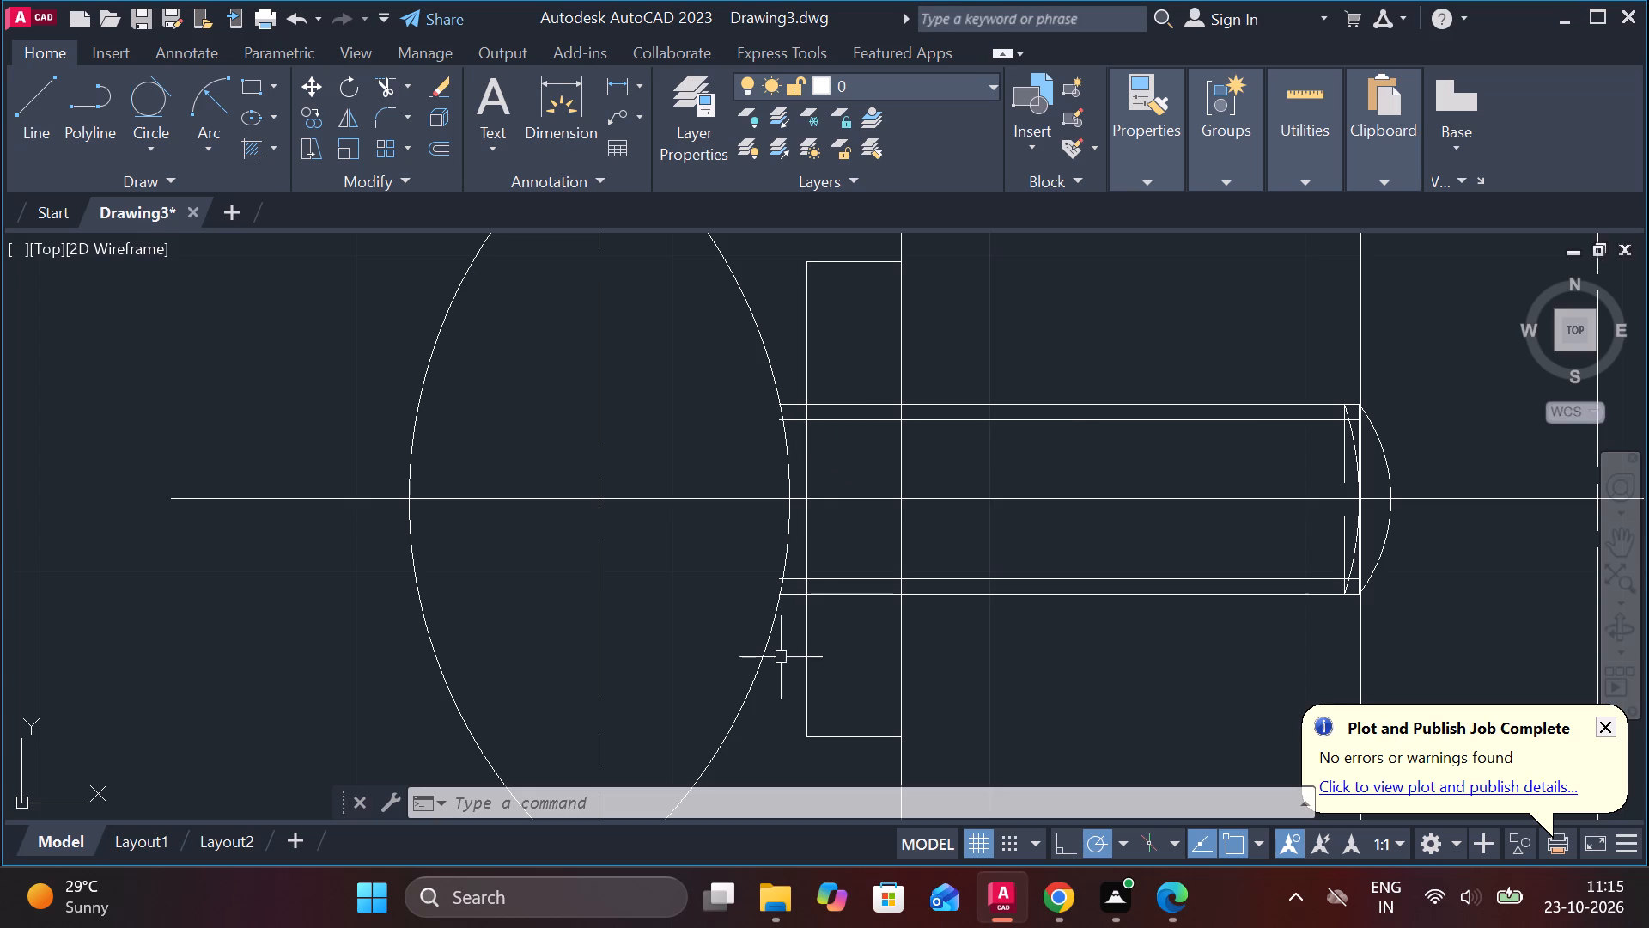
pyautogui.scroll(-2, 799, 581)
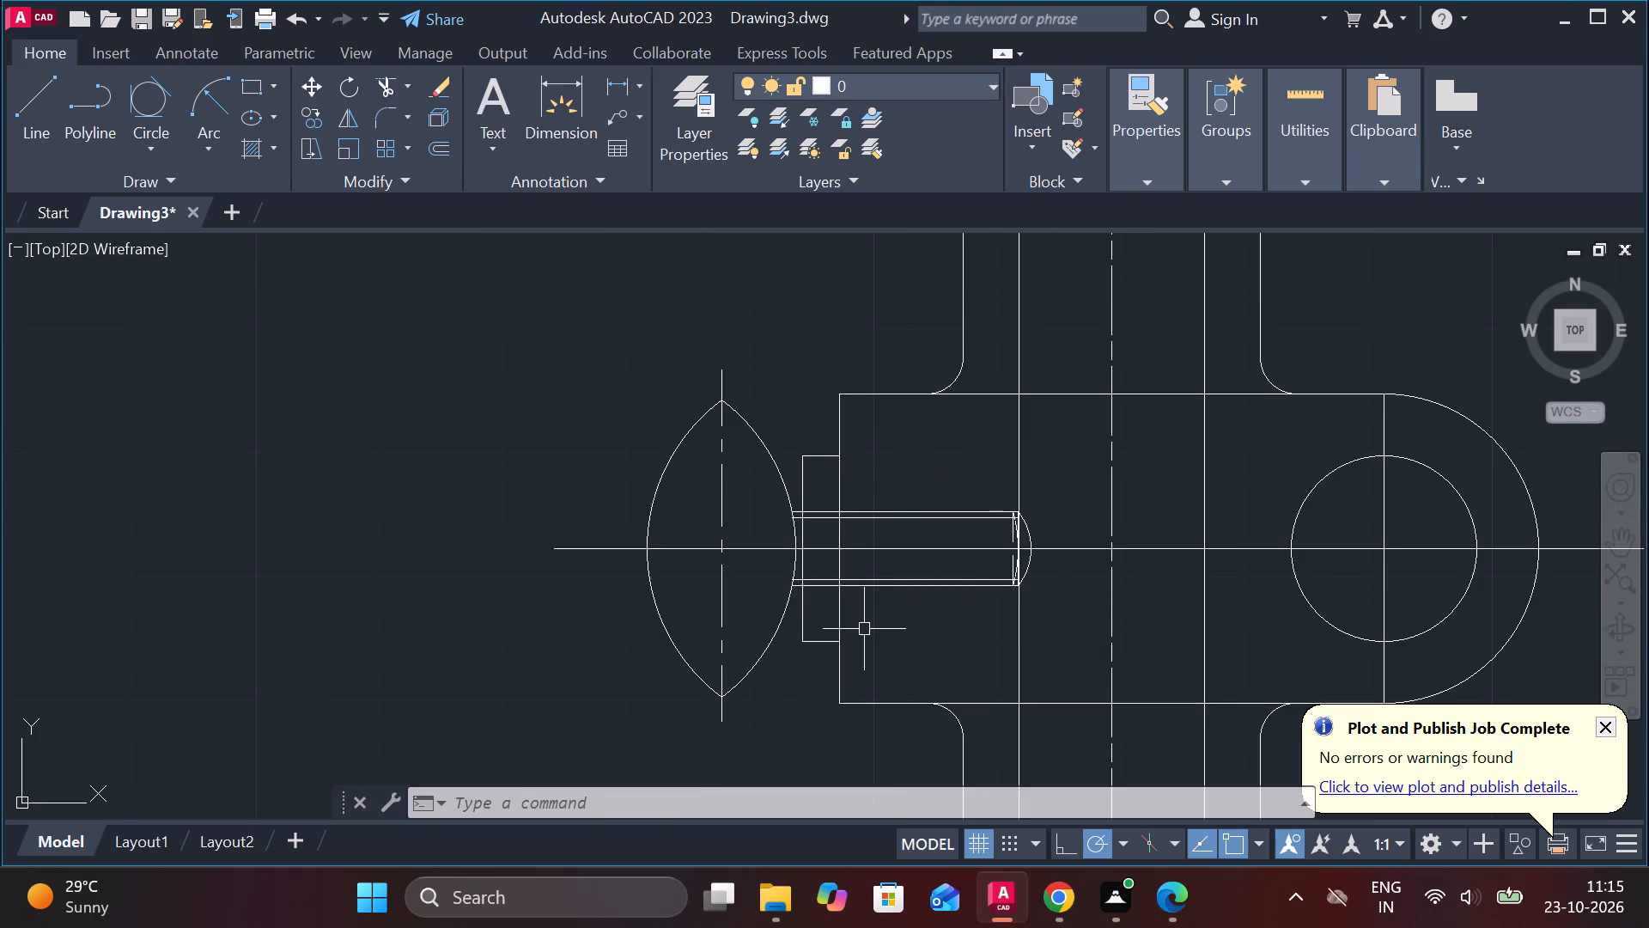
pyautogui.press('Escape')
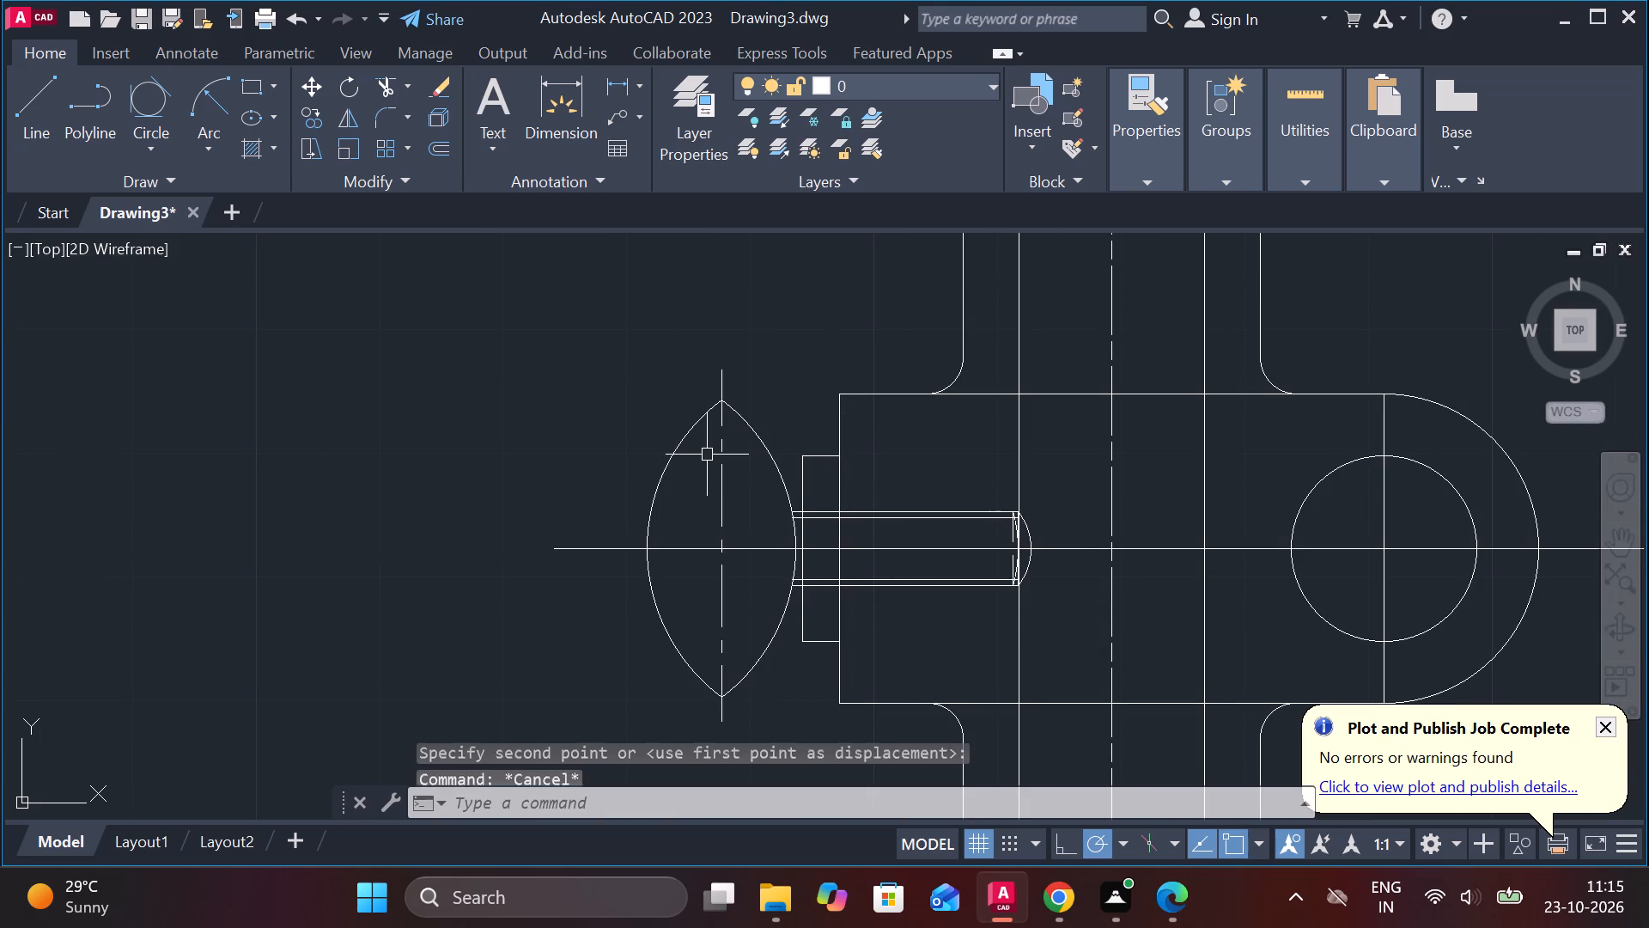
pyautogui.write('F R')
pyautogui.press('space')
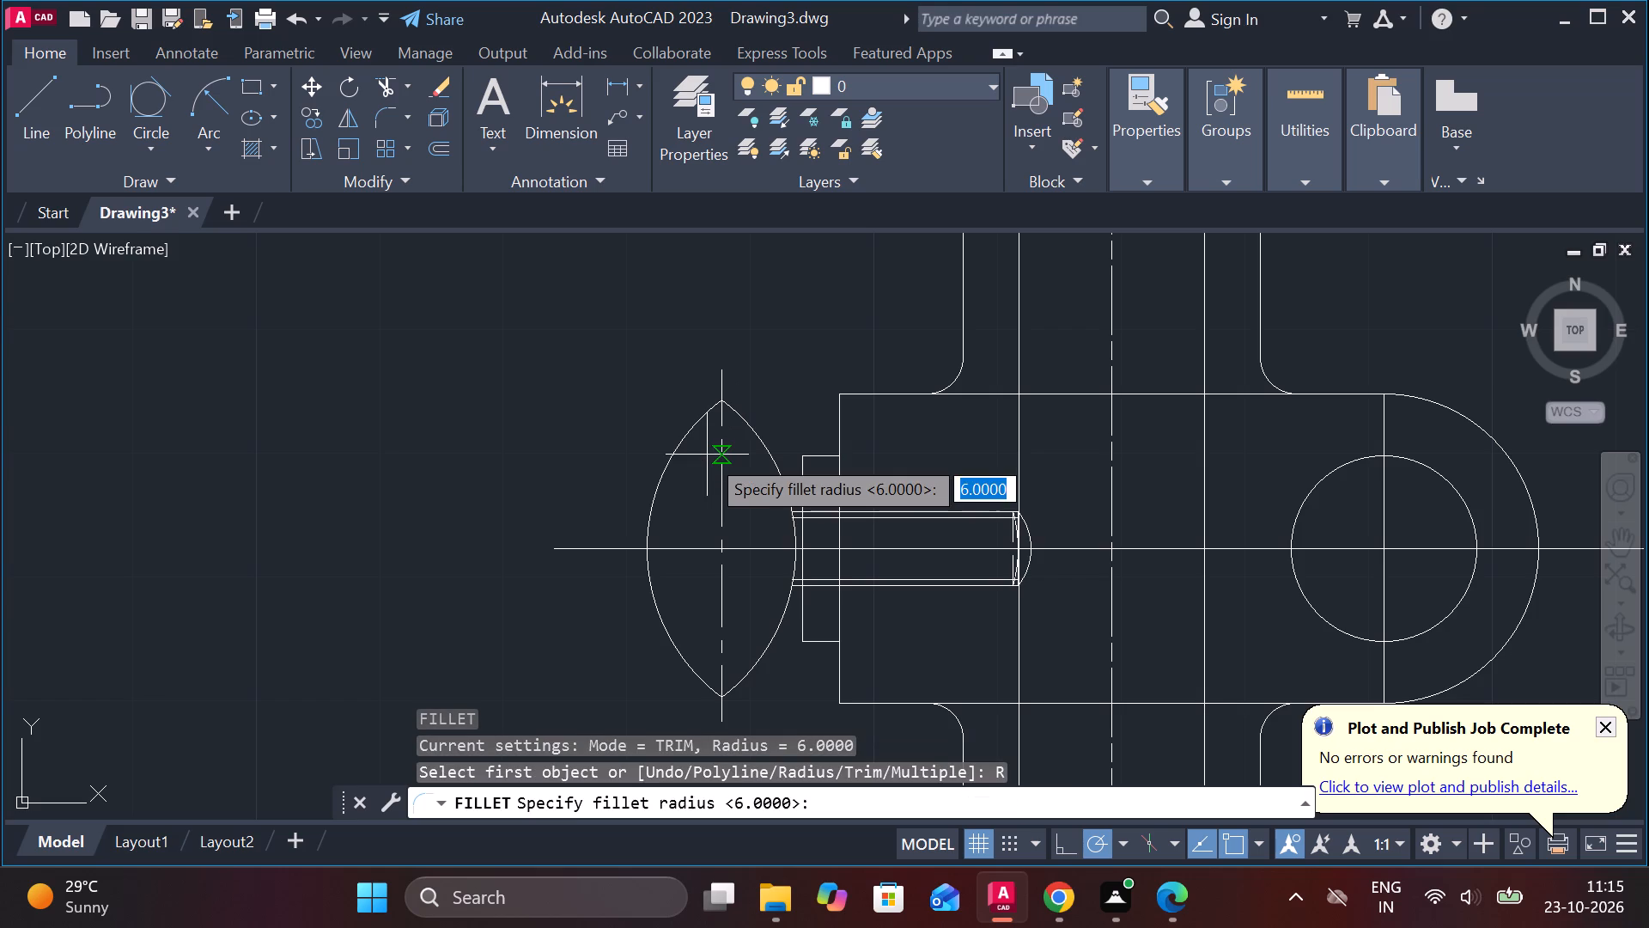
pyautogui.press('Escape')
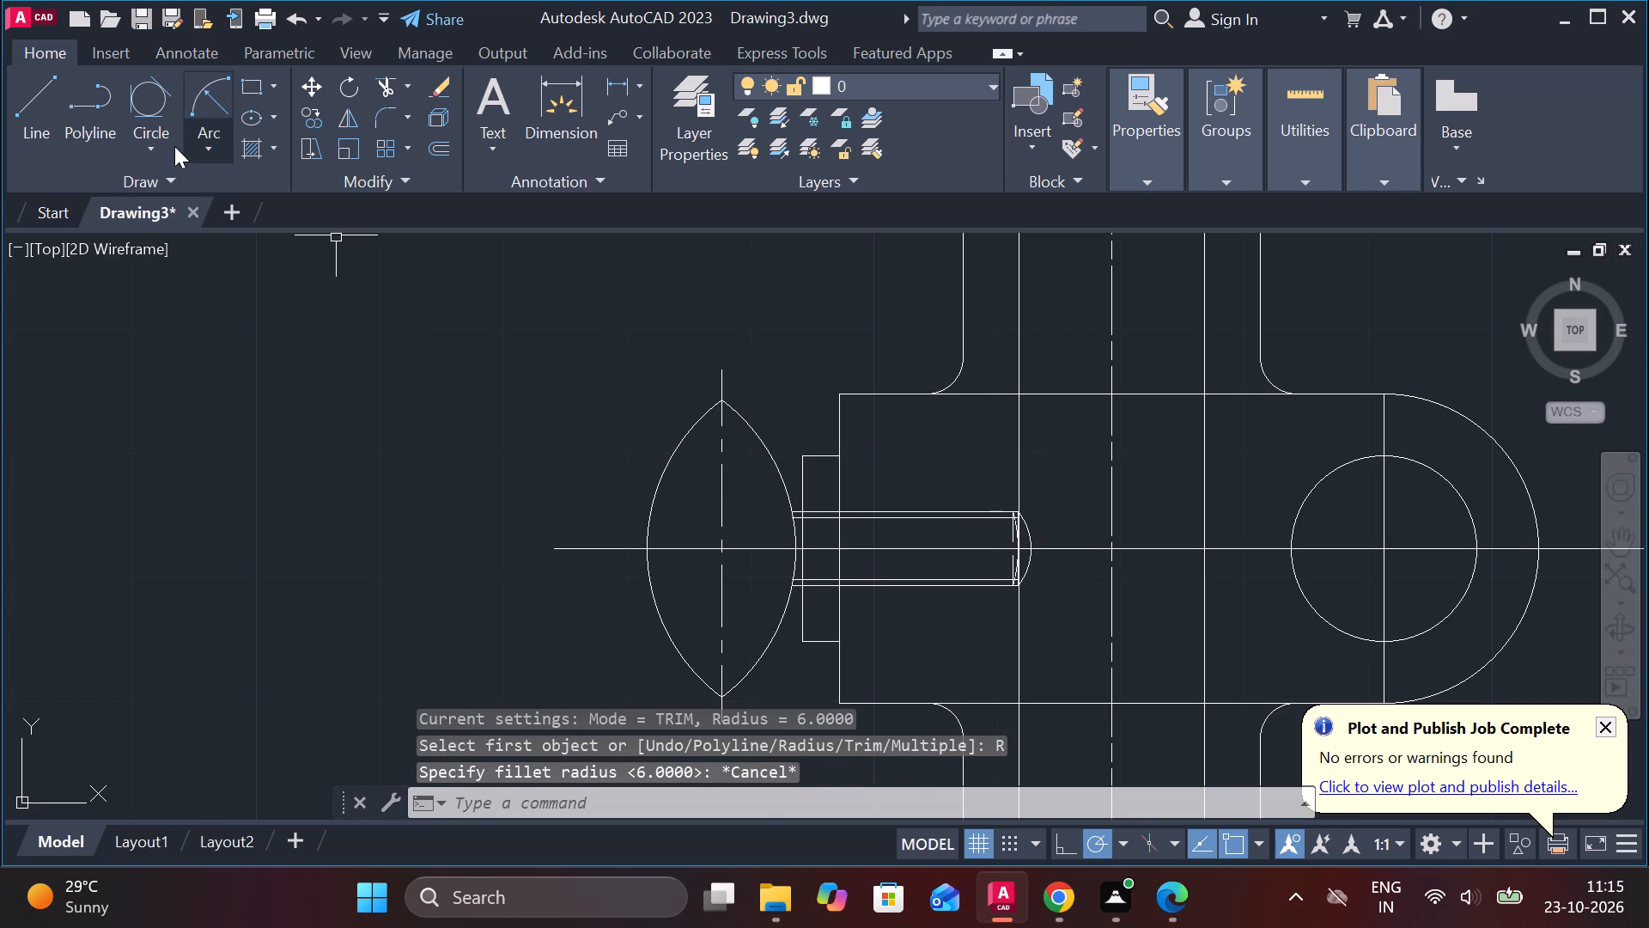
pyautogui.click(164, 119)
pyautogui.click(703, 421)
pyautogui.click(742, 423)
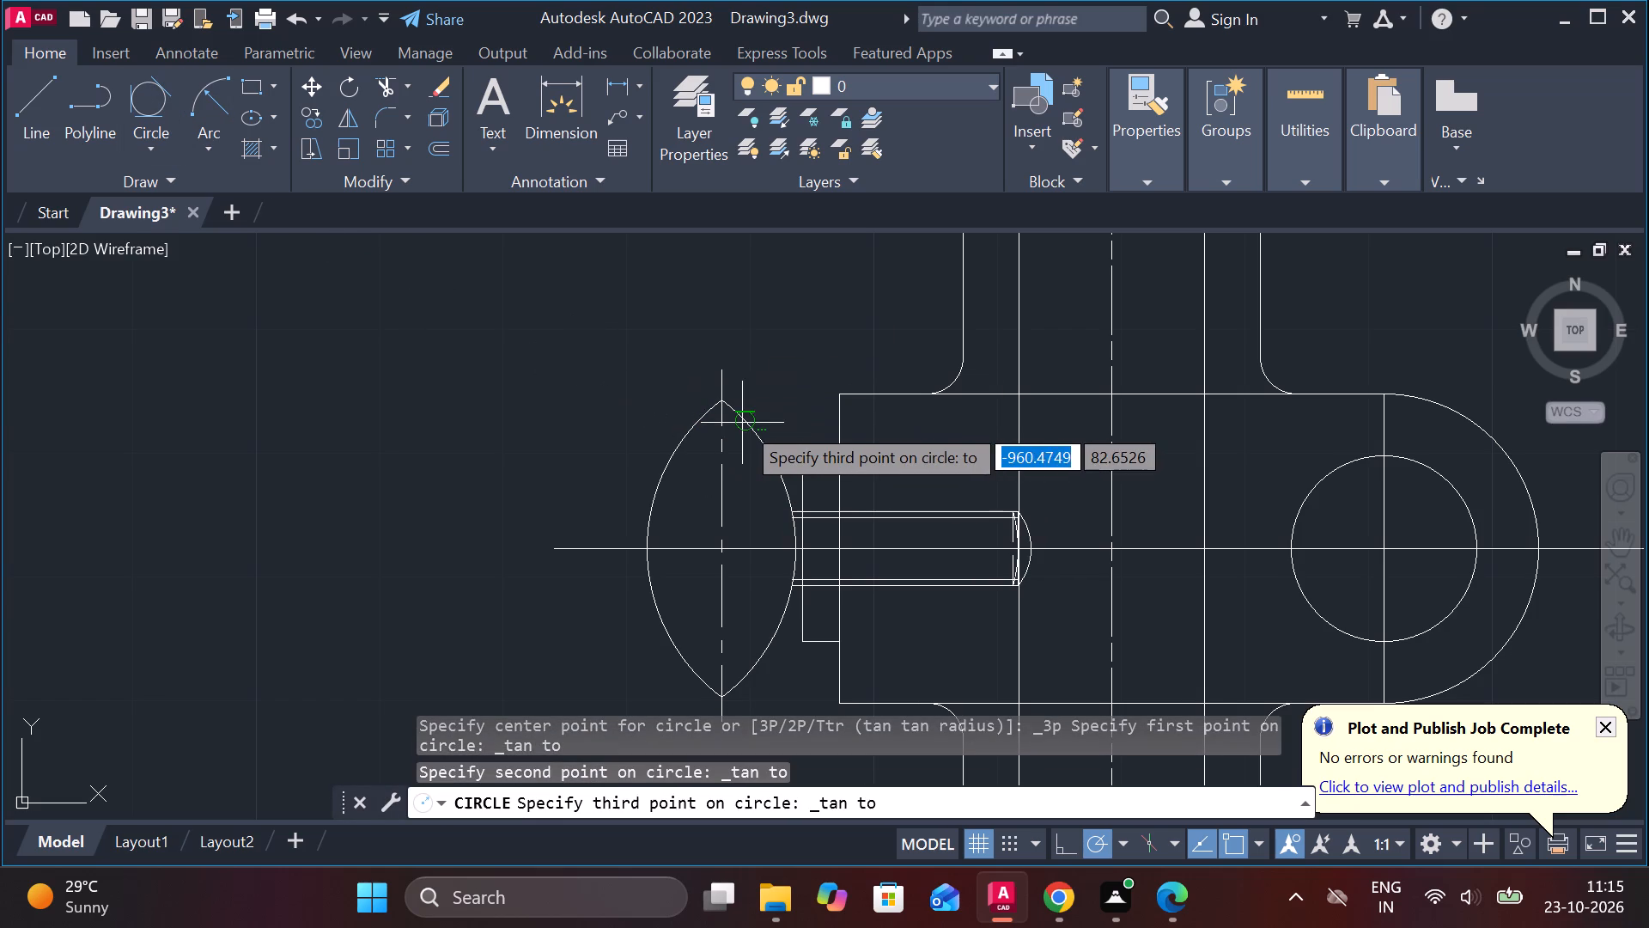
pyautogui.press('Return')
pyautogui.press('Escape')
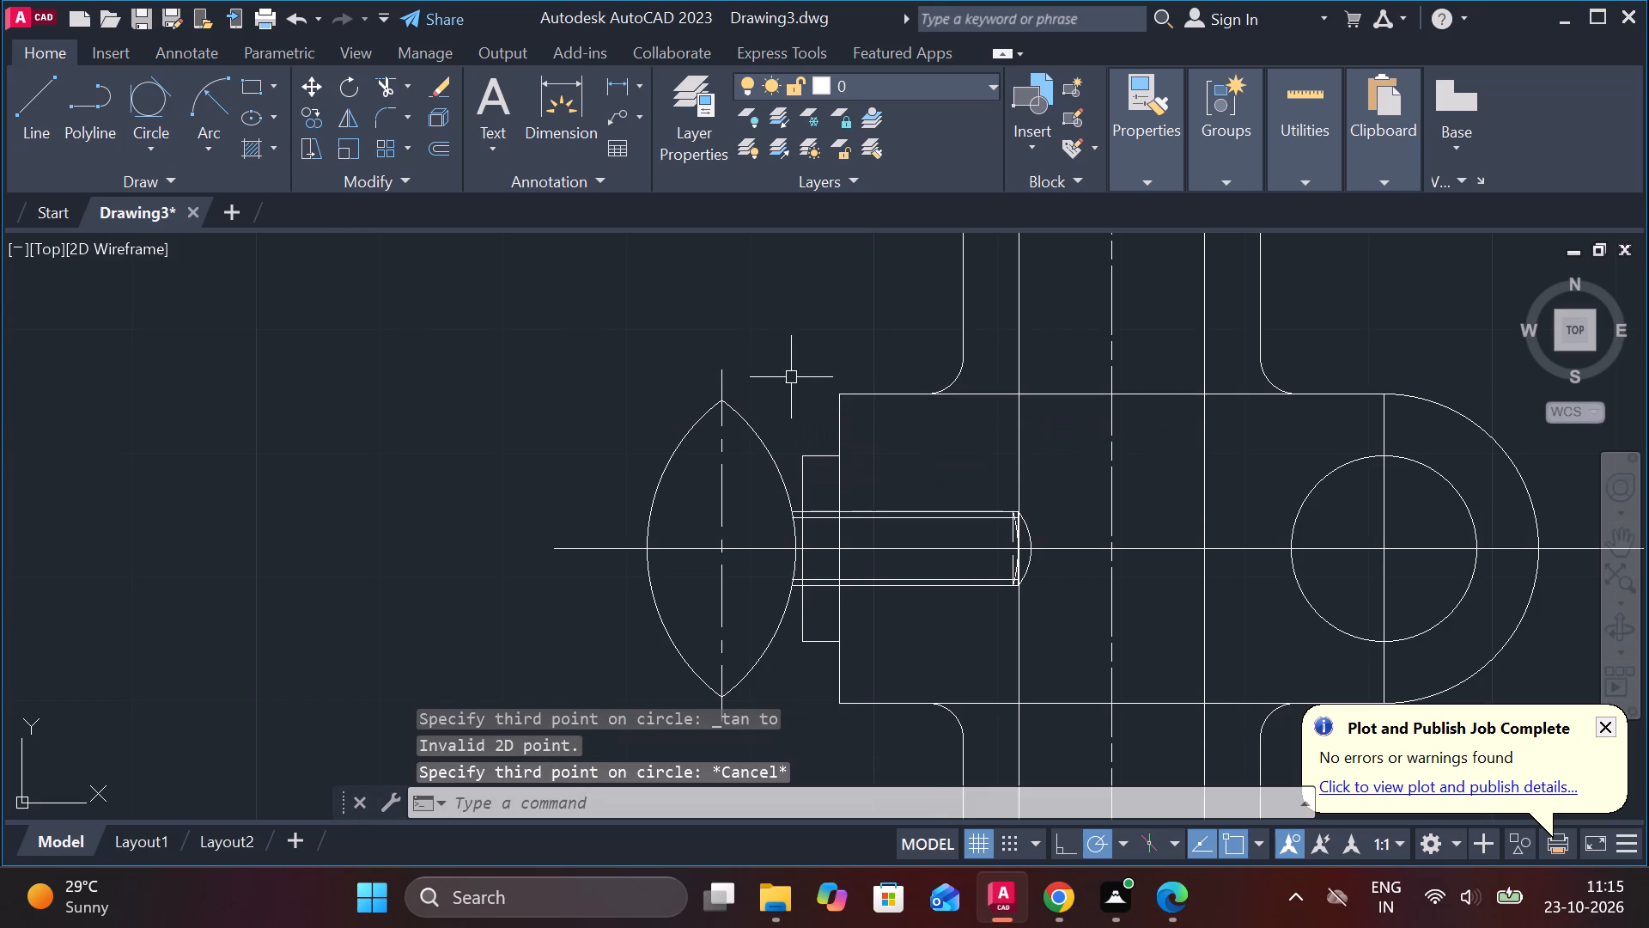
# Draw a circle of diameter 30 around the hole at the clamp bracket's rounded end.
pyautogui.scroll(-3, 791, 377)
pyautogui.moveTo(1037, 398); pyautogui.dragTo(831, 422, button='middle')
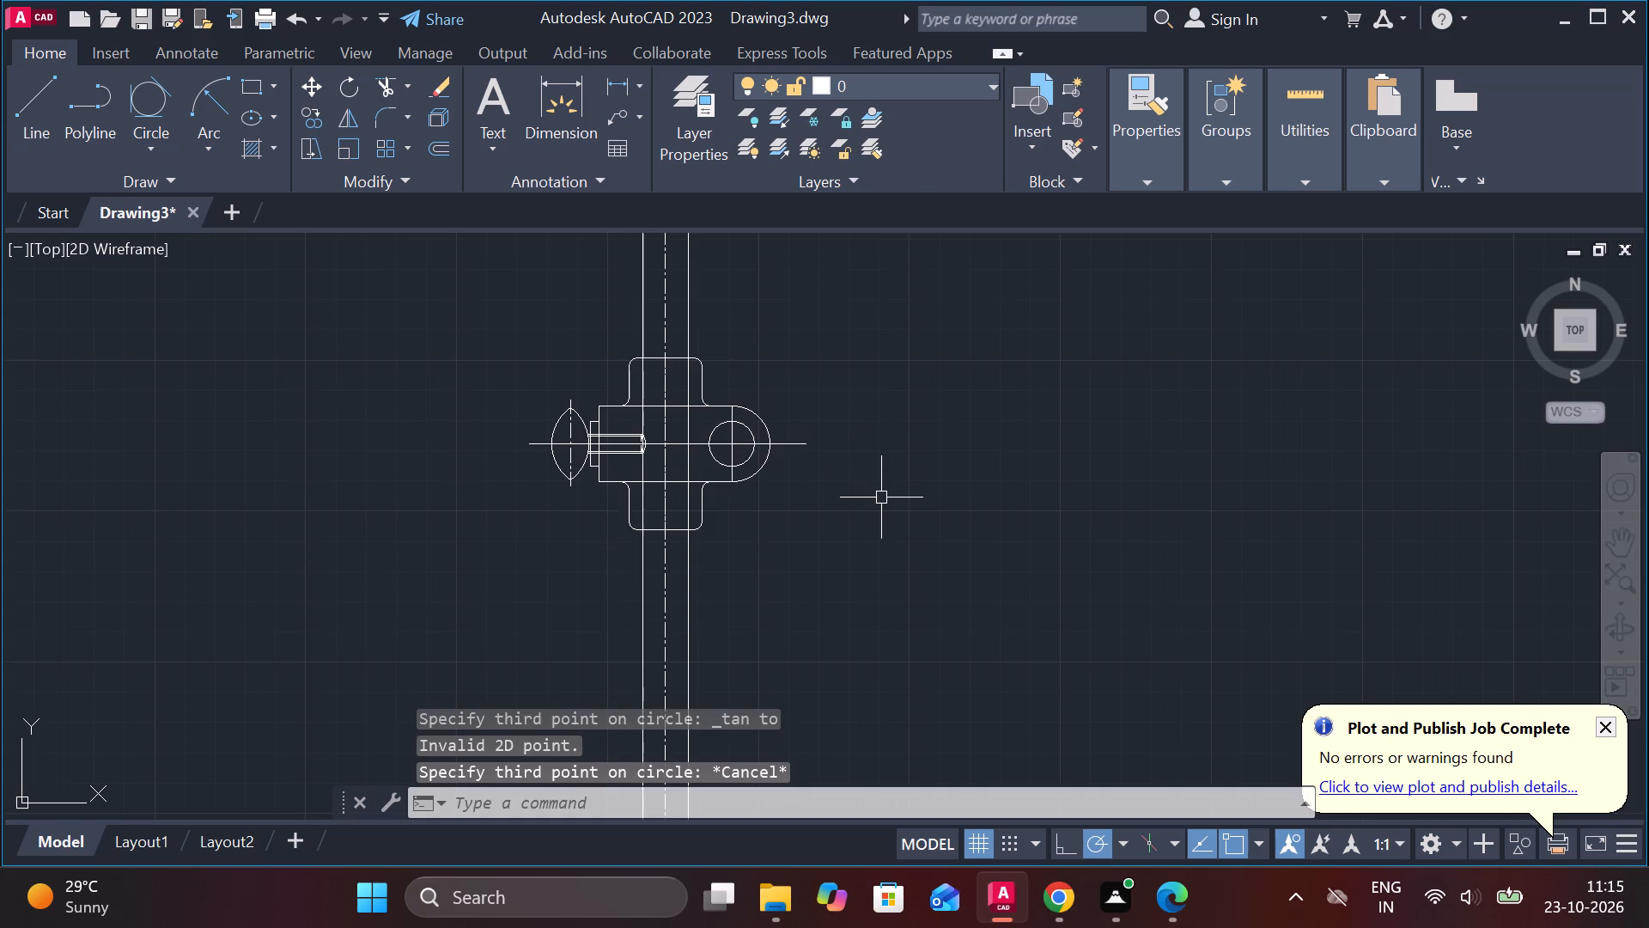
pyautogui.scroll(1, 839, 479)
pyautogui.press('Escape')
pyautogui.write('C')
pyautogui.press('space')
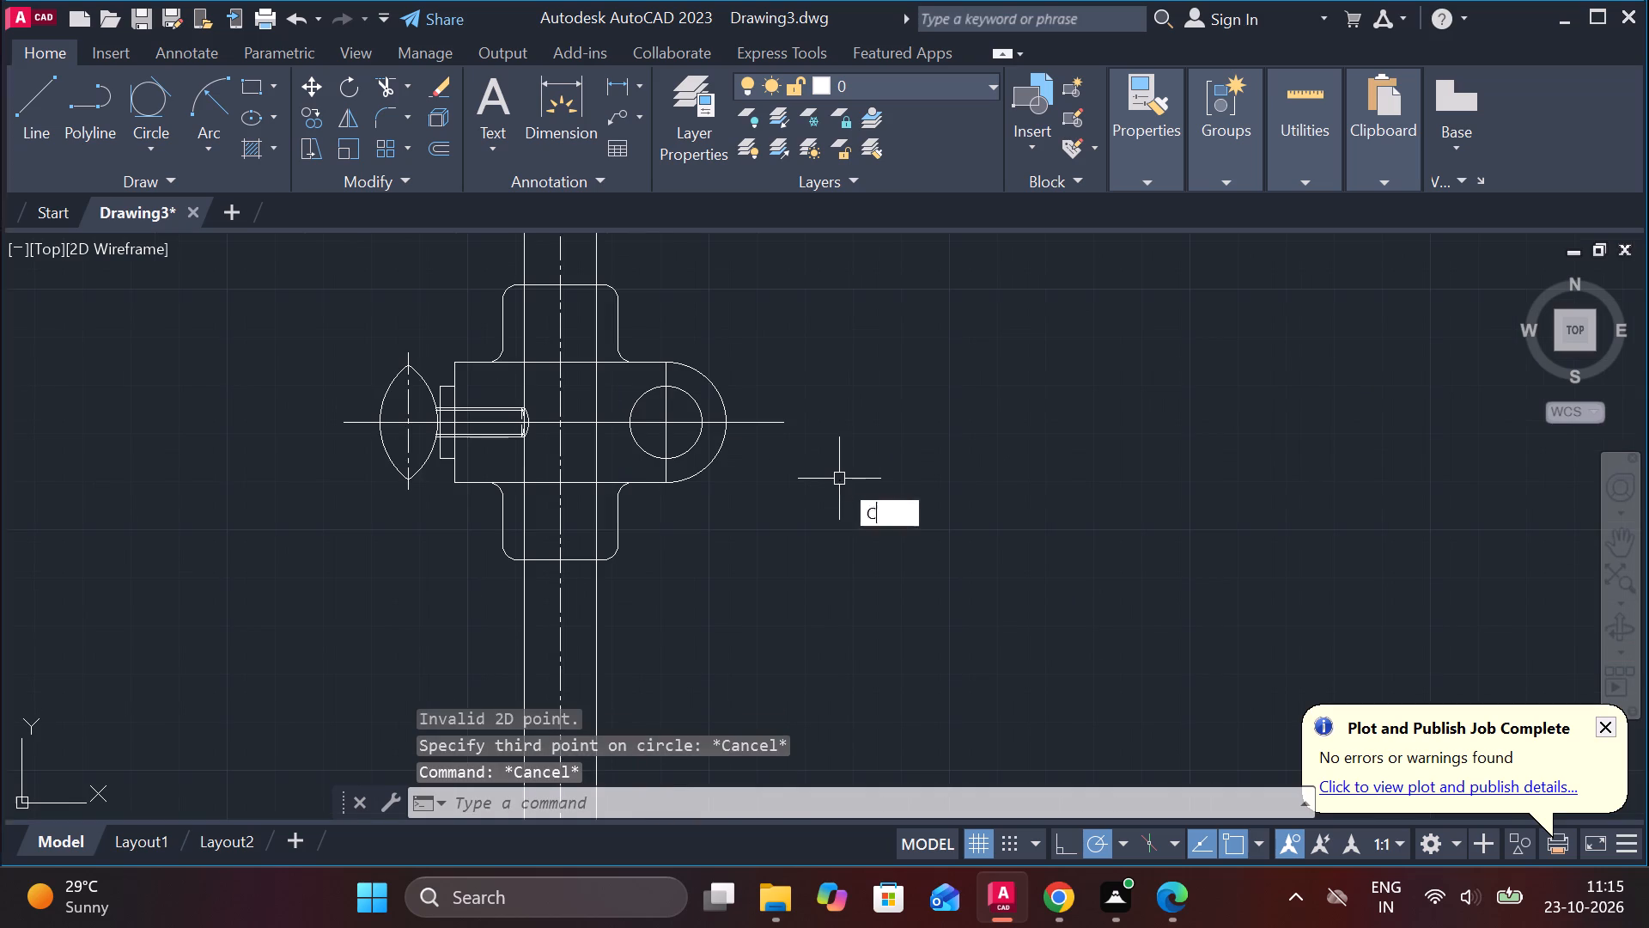
pyautogui.click(668, 424)
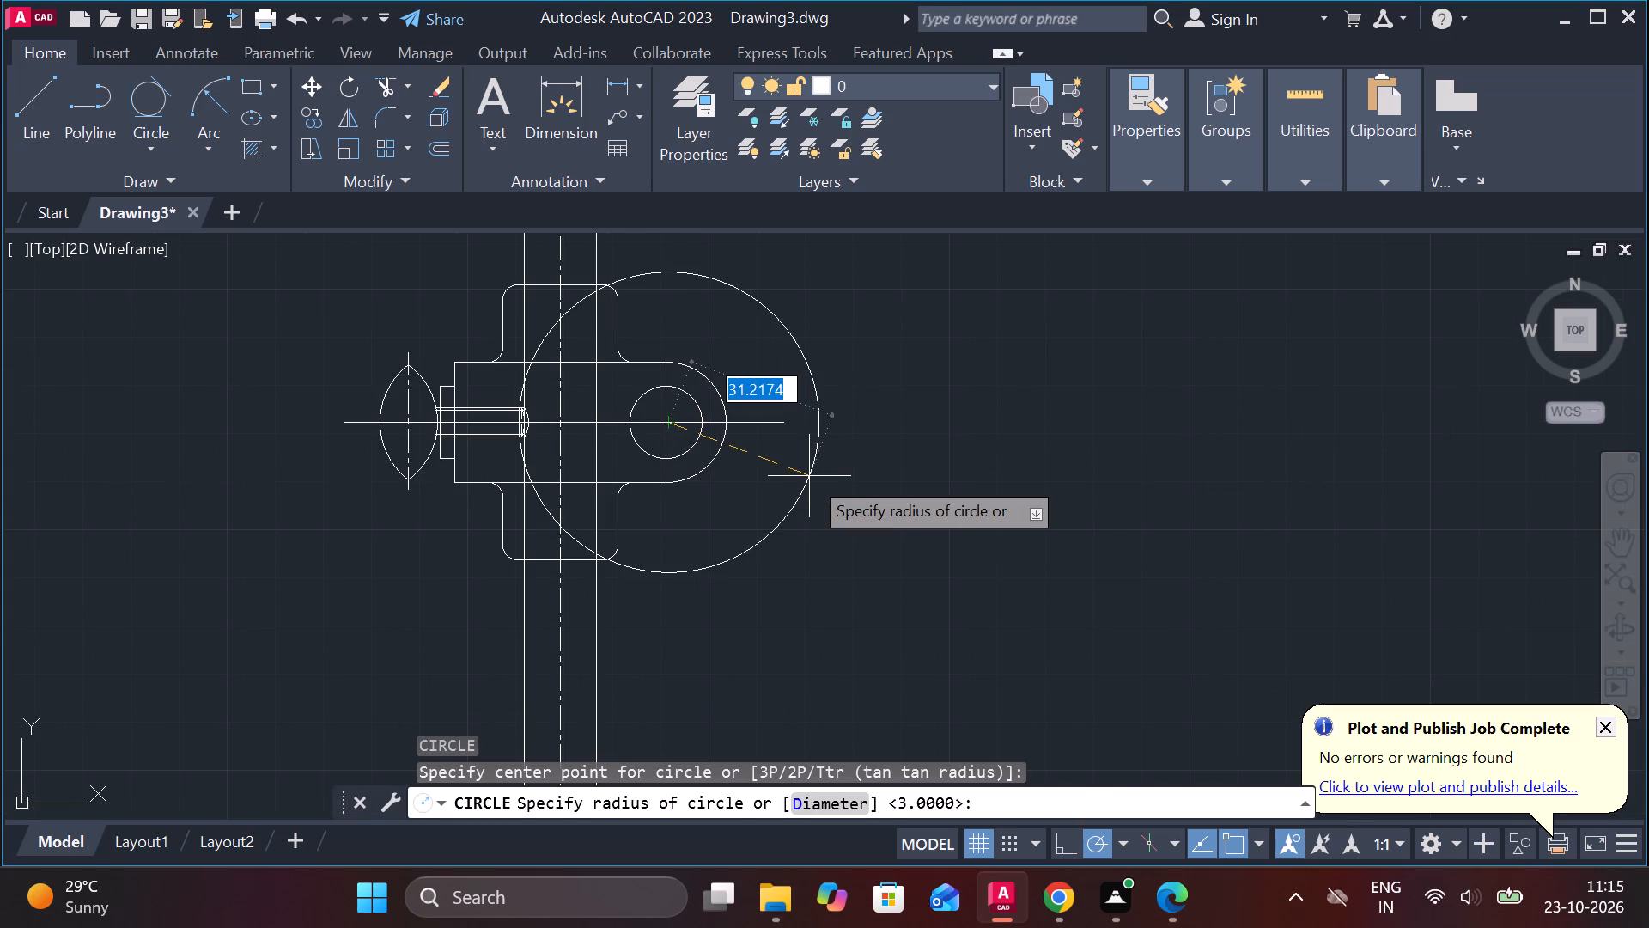
pyautogui.write('D')
pyautogui.press('space')
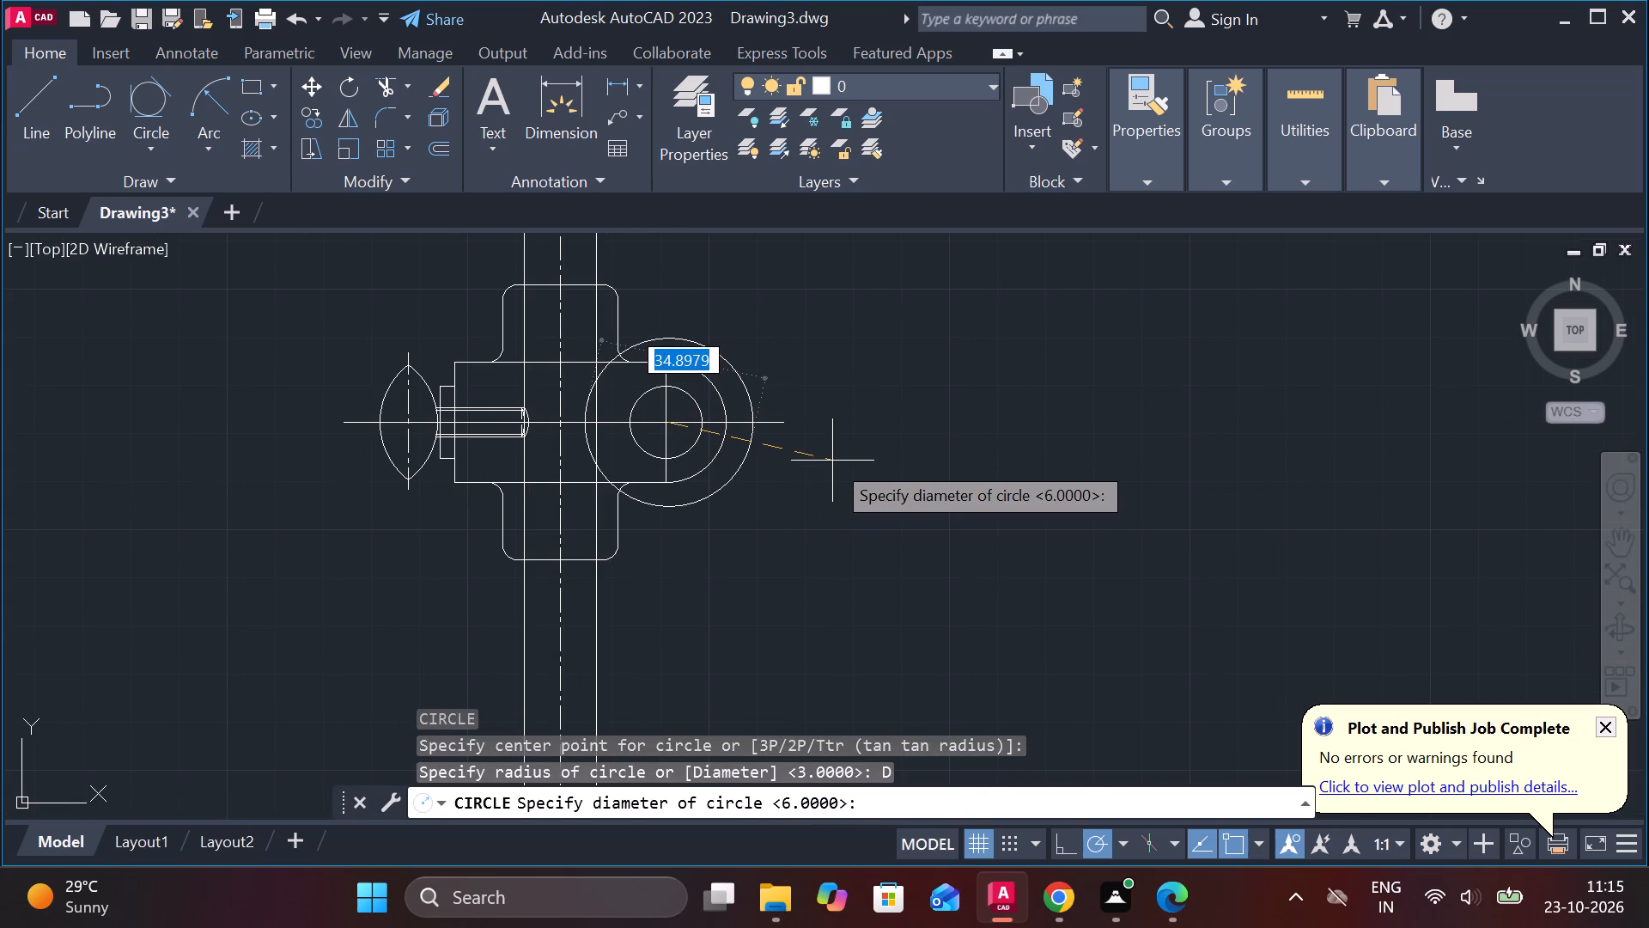
pyautogui.write('30')
pyautogui.press('Return')
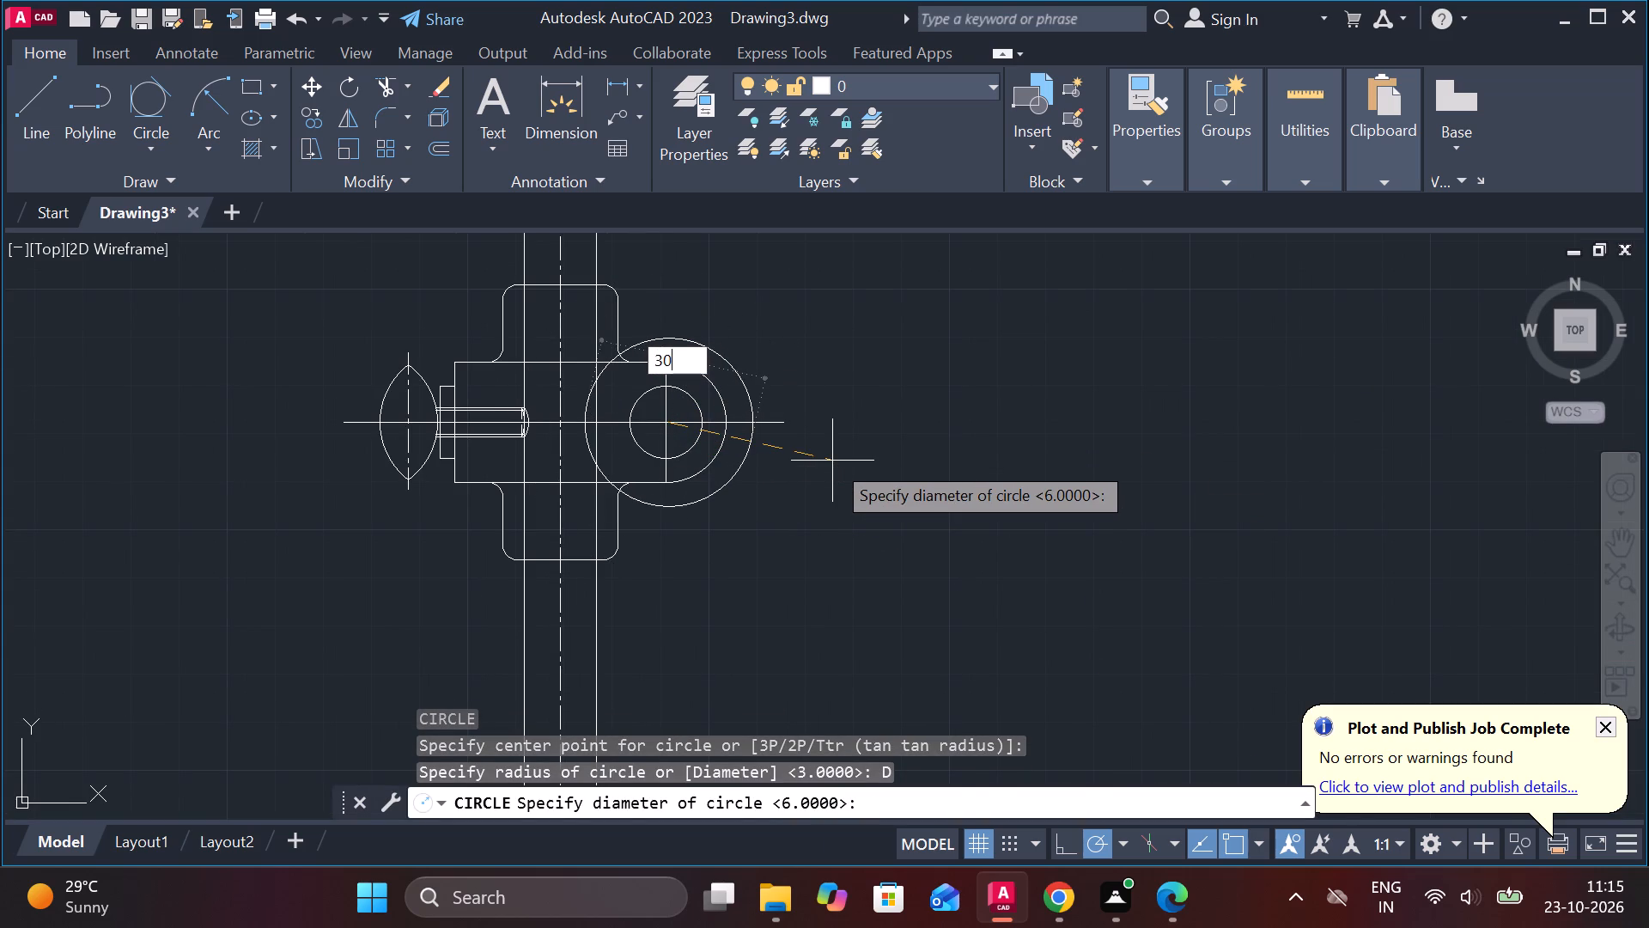
# Trim away the part of the new circle that lies inside the clamp bracket's body, on the rod side of the hole.
pyautogui.scroll(2, 708, 411)
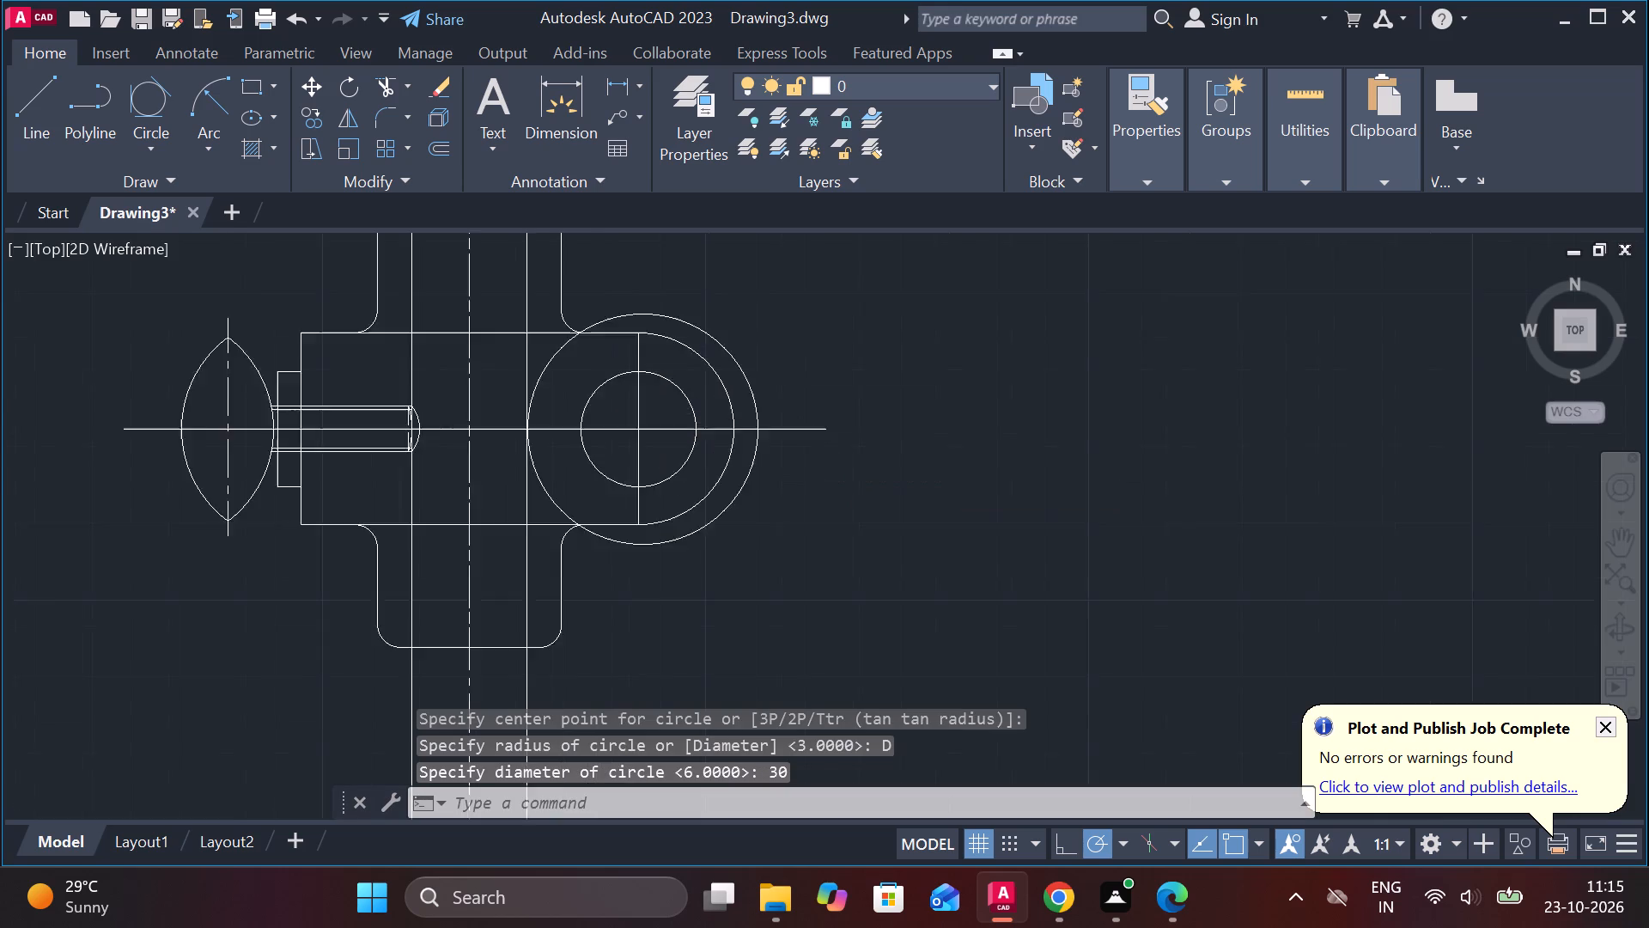
pyautogui.press('Escape')
pyautogui.write('TR')
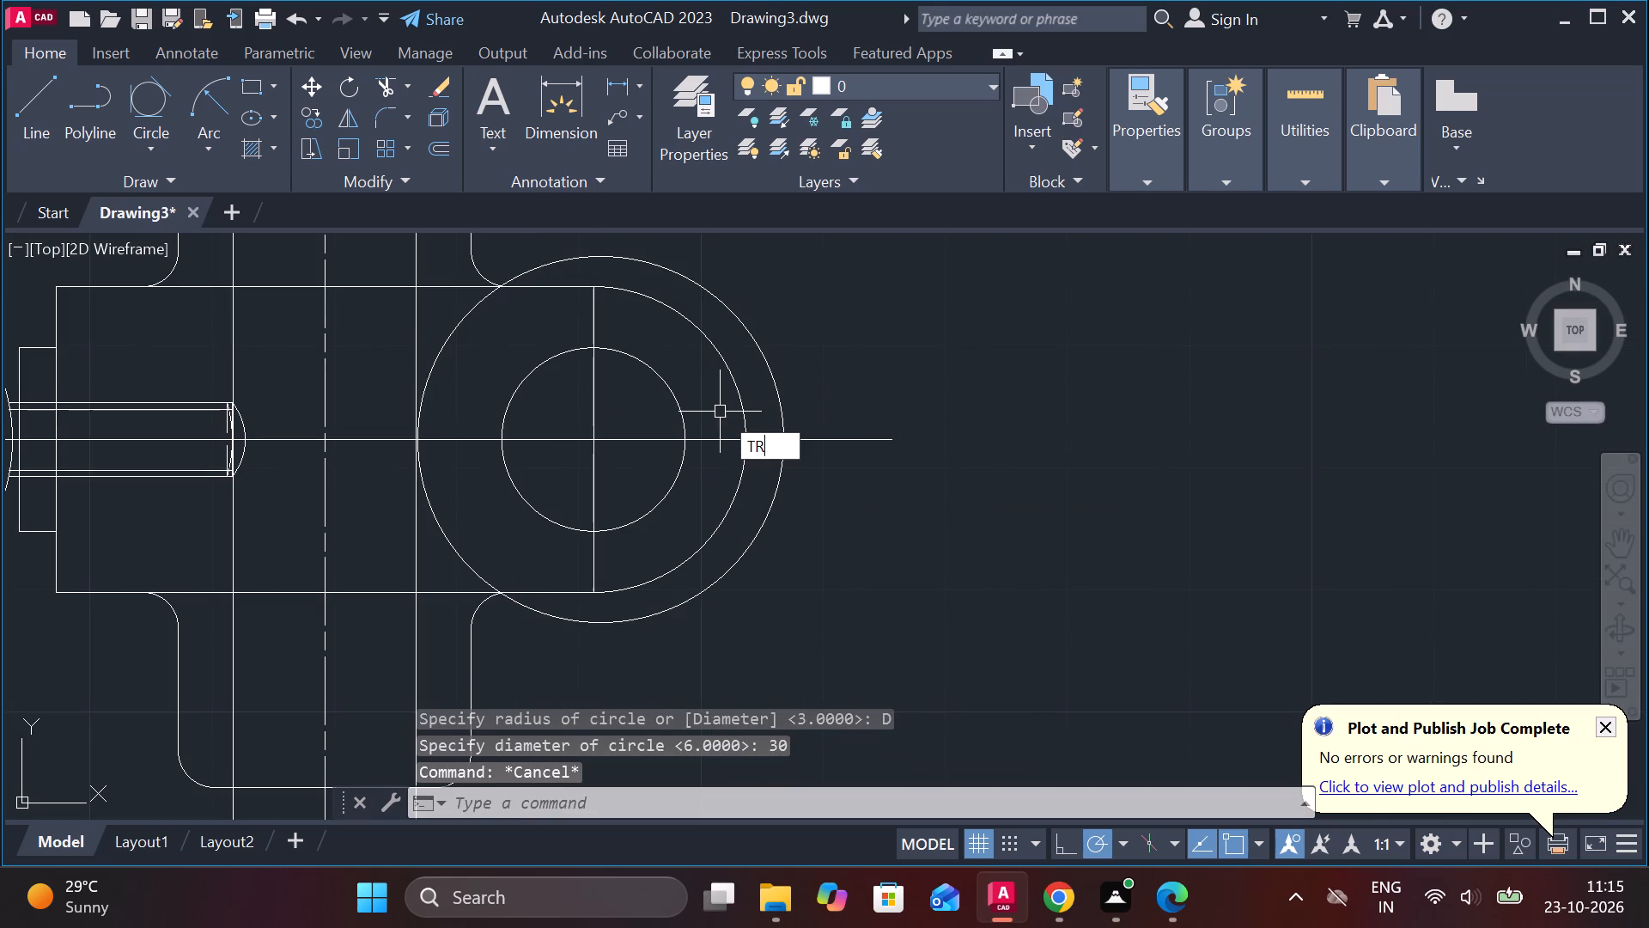
pyautogui.press('space')
pyautogui.click(447, 346)
pyautogui.click(429, 517)
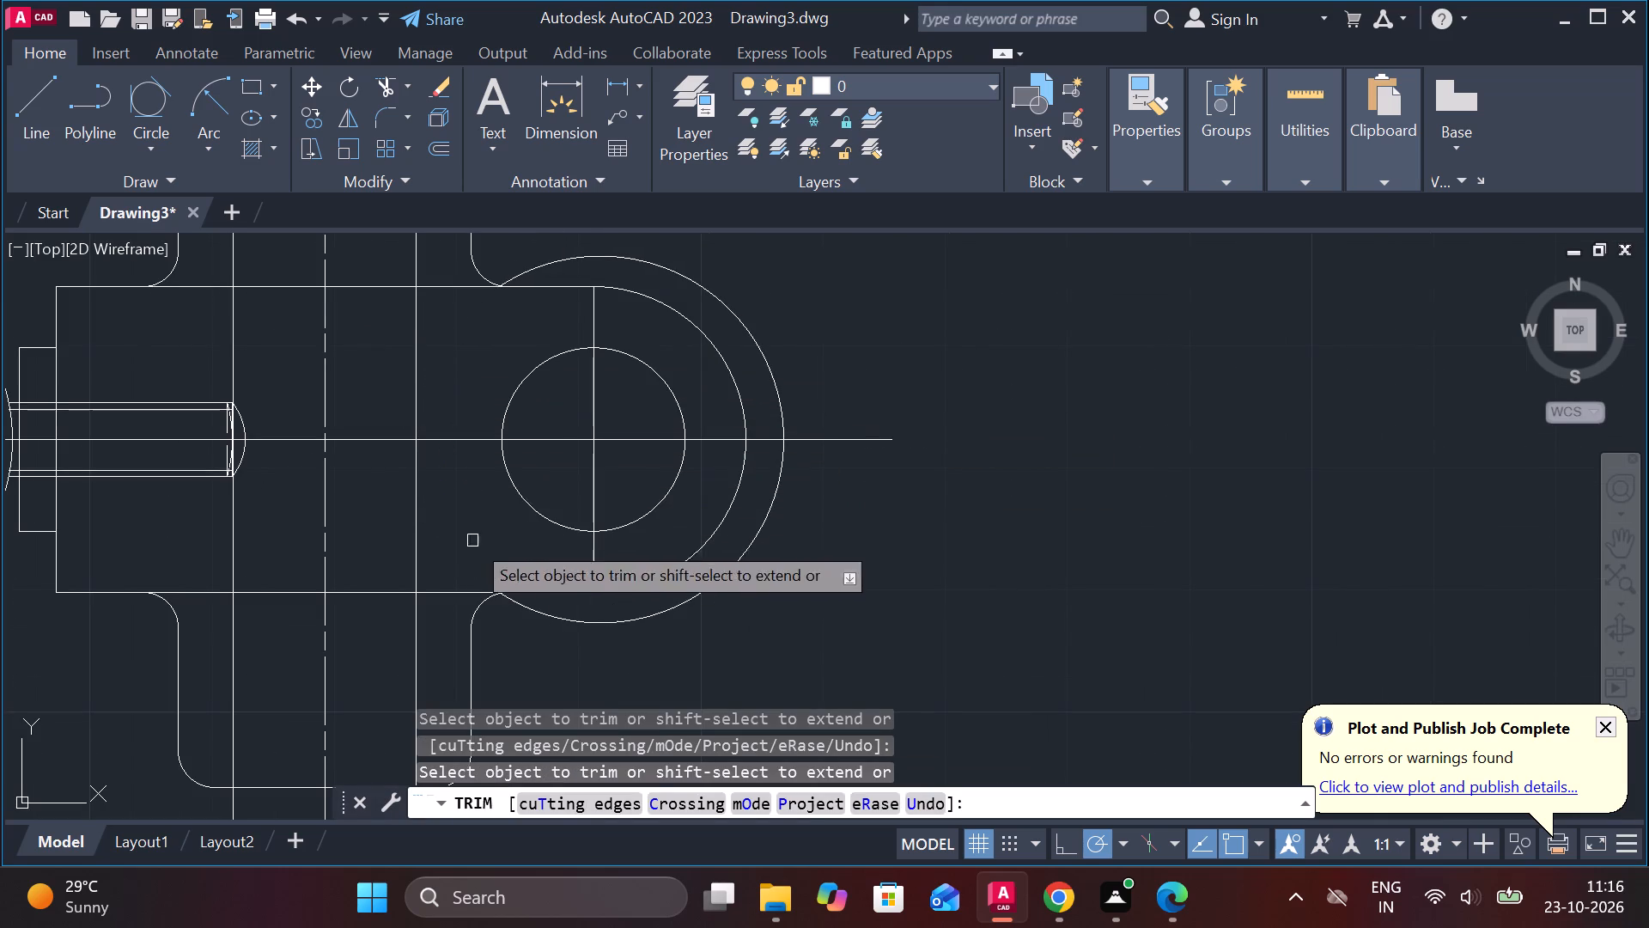
pyautogui.scroll(-3, 872, 567)
pyautogui.moveTo(956, 574); pyautogui.dragTo(905, 563, button='middle')
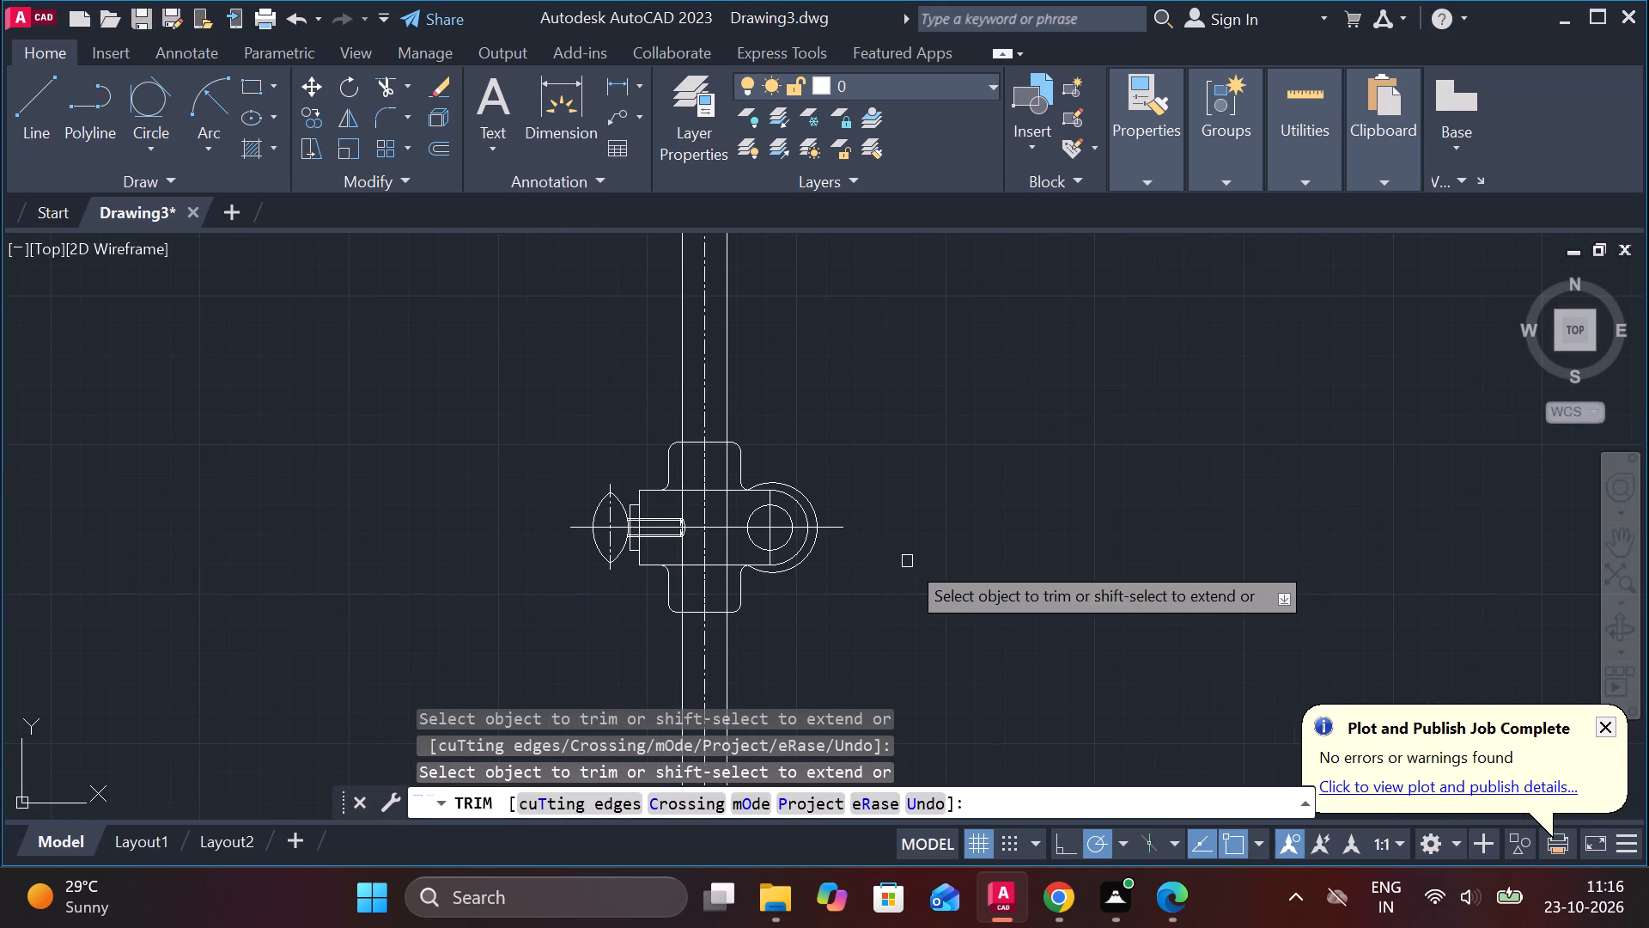
pyautogui.press('Escape')
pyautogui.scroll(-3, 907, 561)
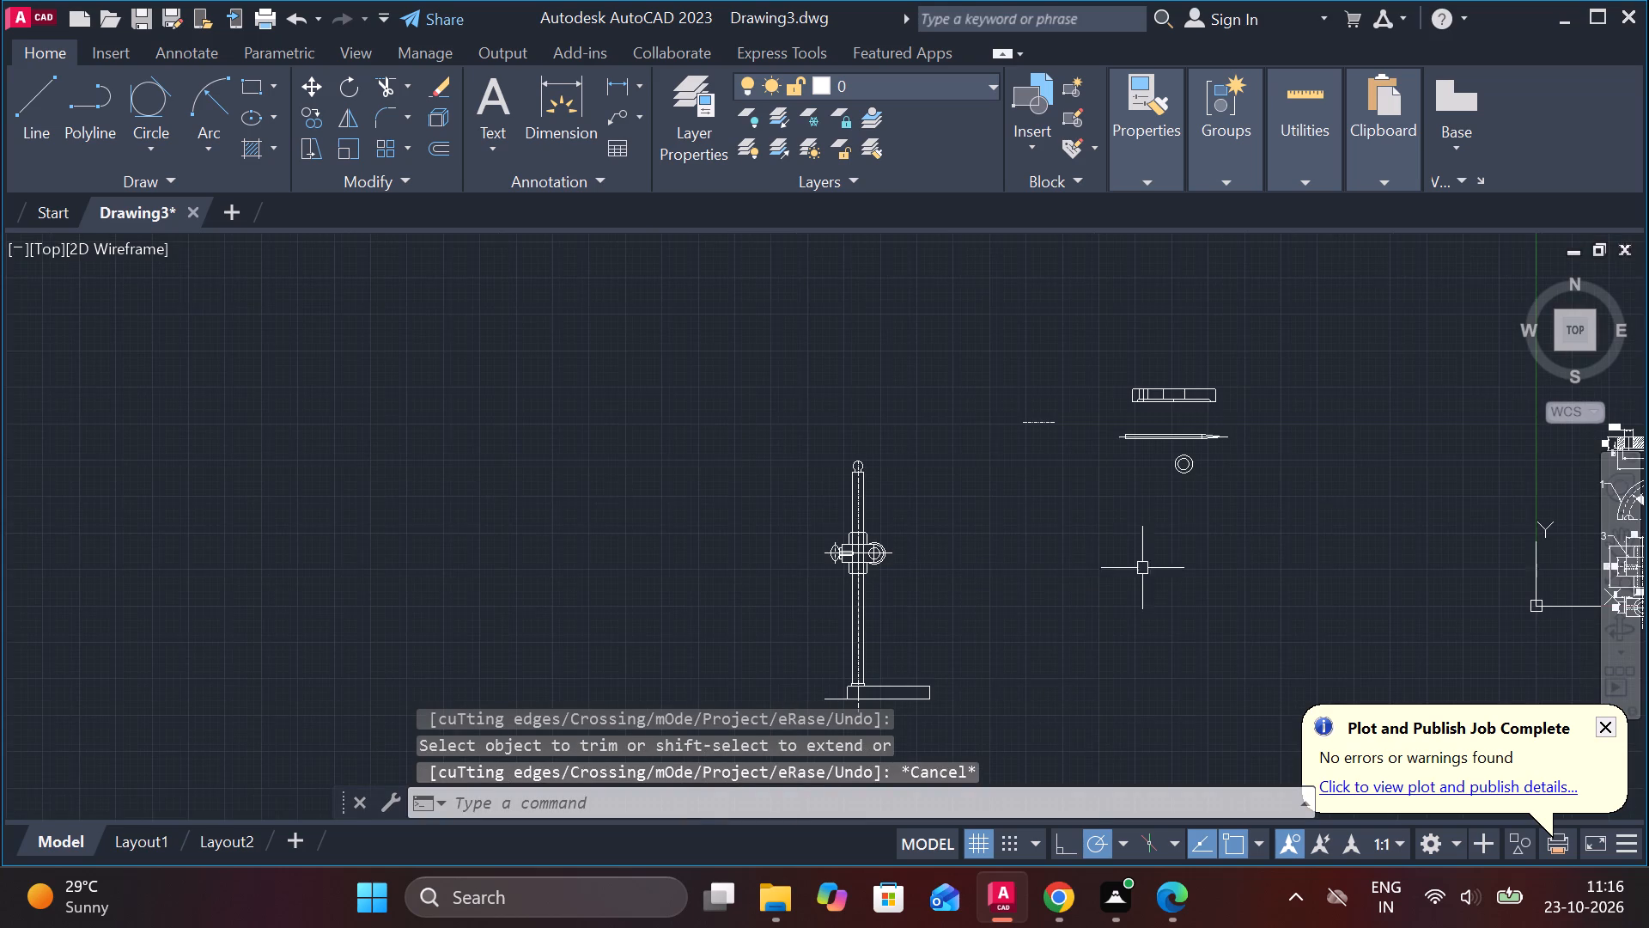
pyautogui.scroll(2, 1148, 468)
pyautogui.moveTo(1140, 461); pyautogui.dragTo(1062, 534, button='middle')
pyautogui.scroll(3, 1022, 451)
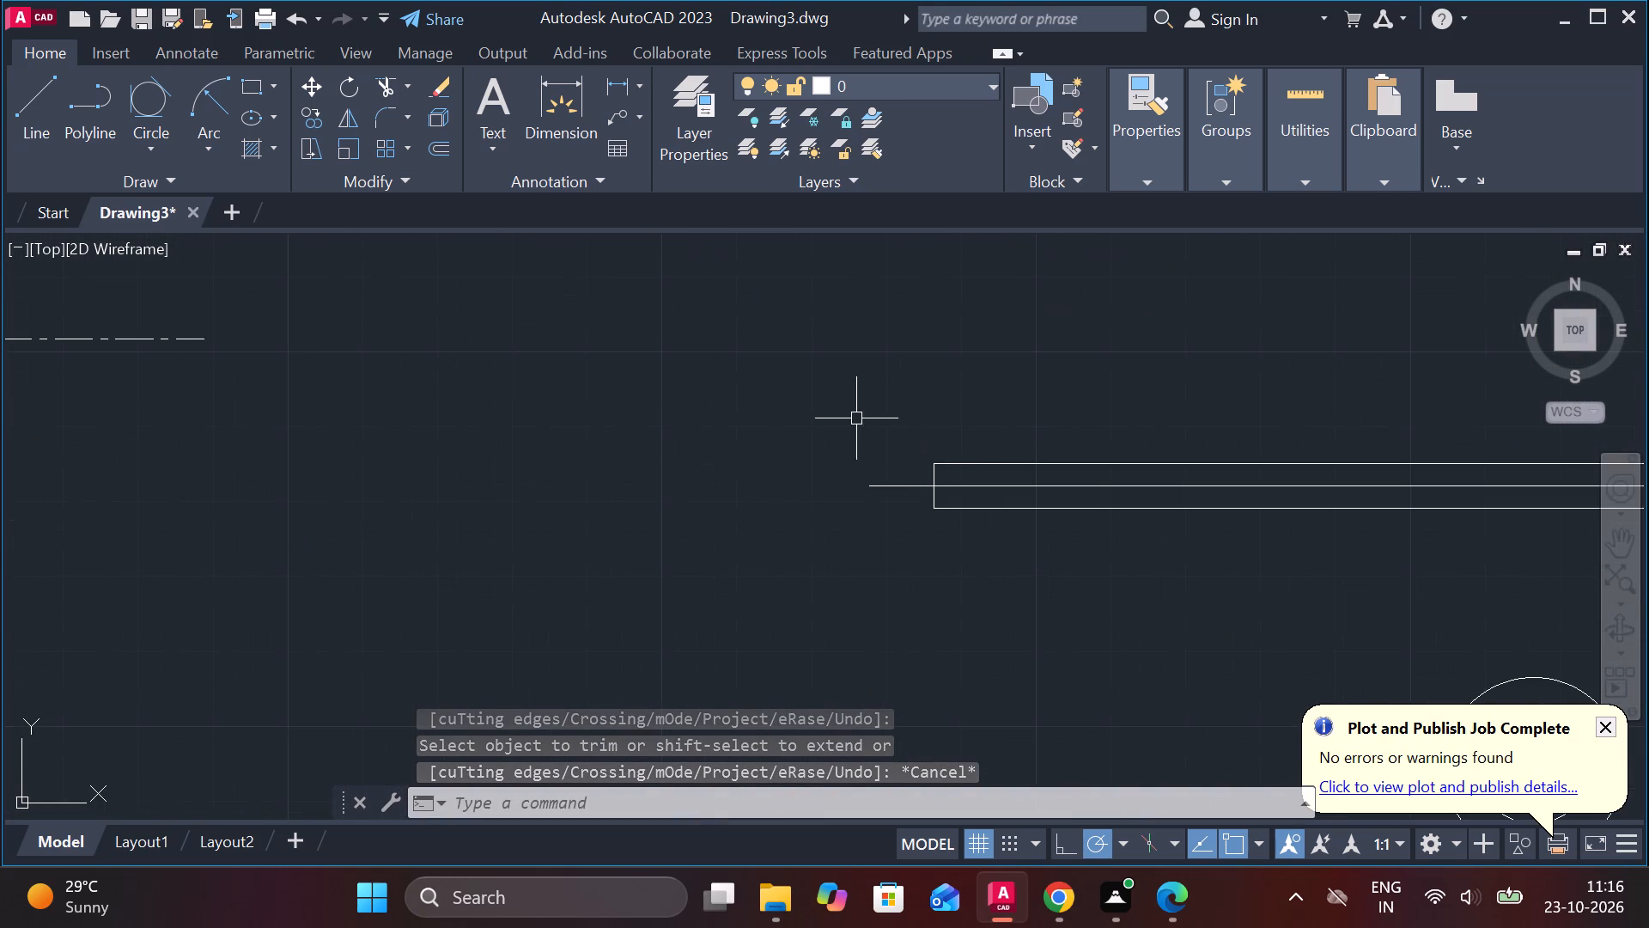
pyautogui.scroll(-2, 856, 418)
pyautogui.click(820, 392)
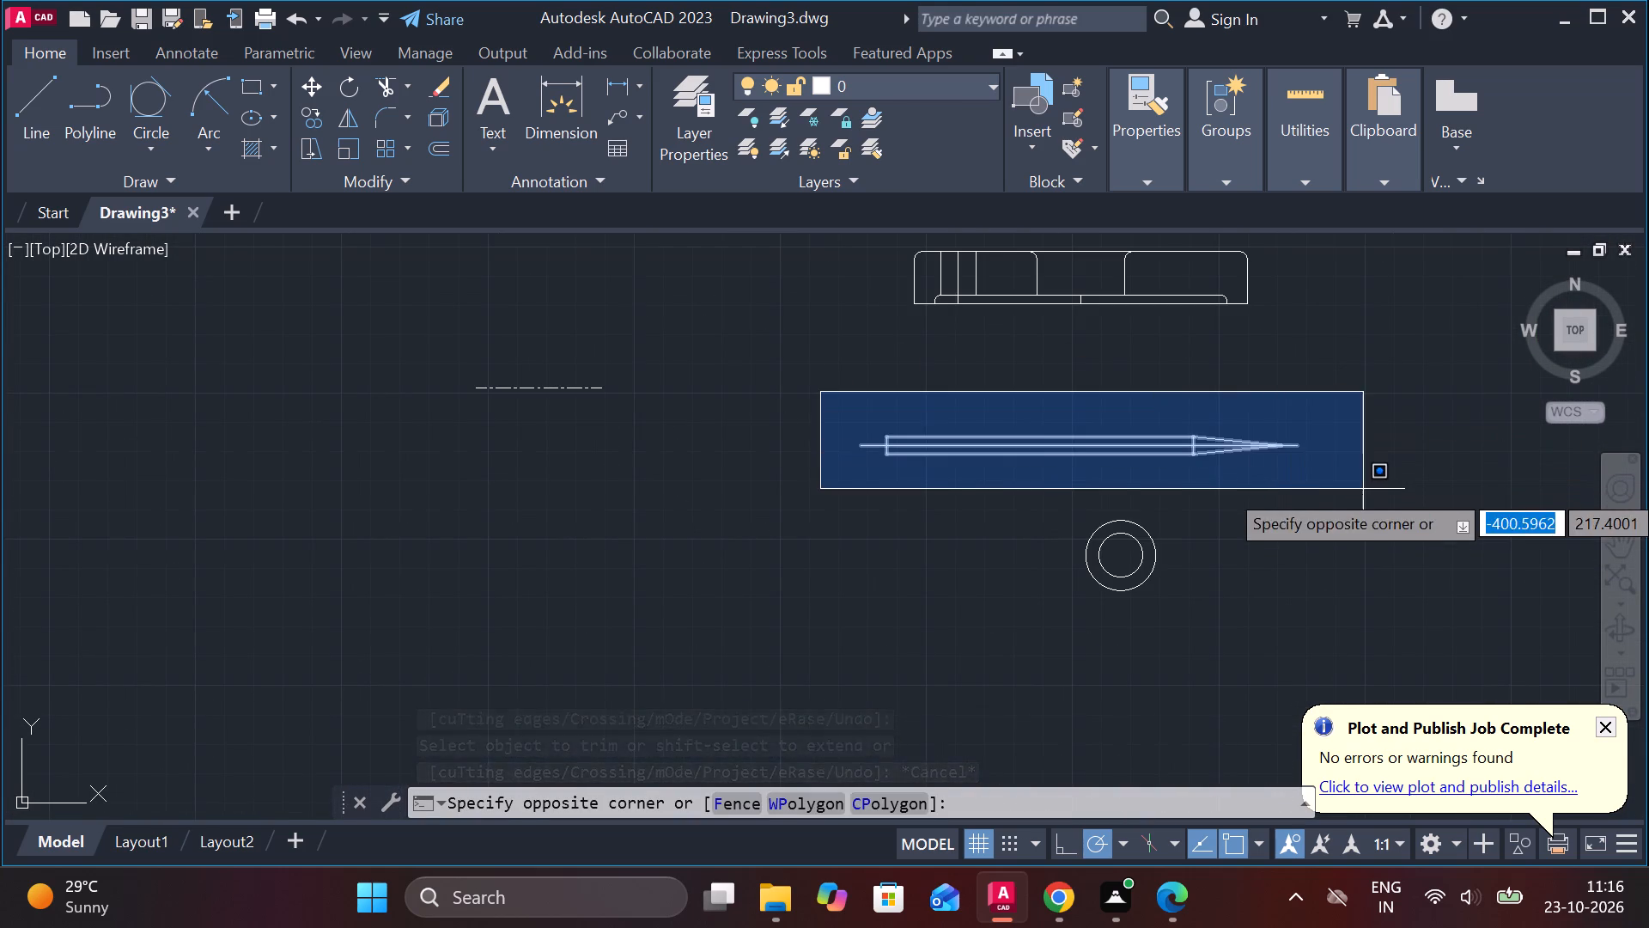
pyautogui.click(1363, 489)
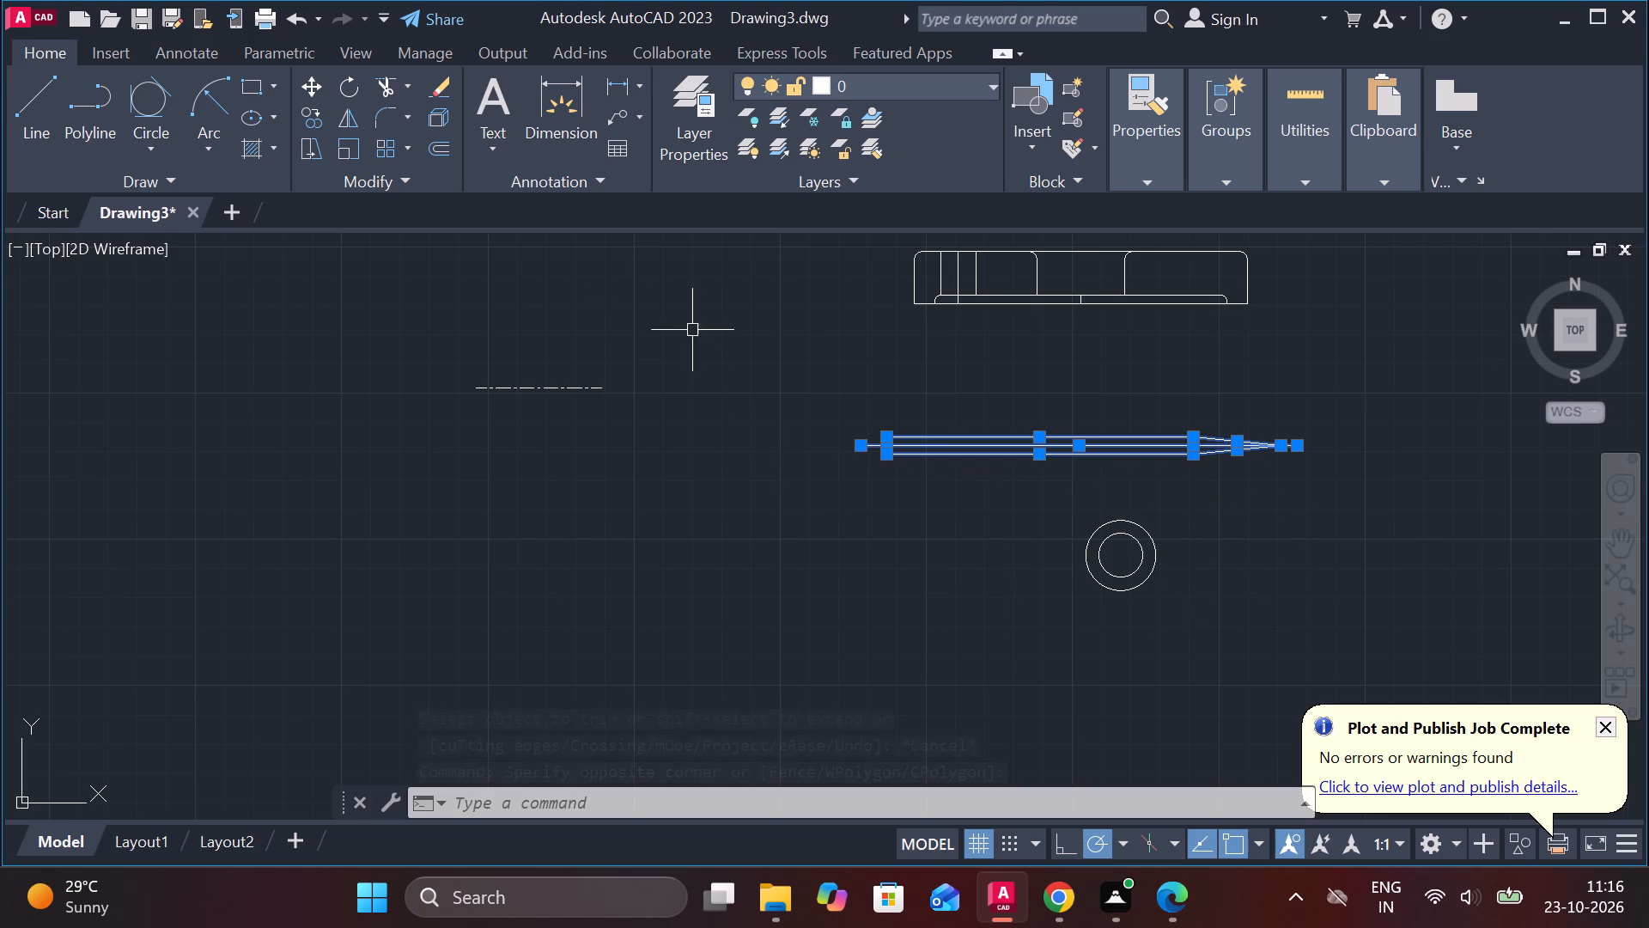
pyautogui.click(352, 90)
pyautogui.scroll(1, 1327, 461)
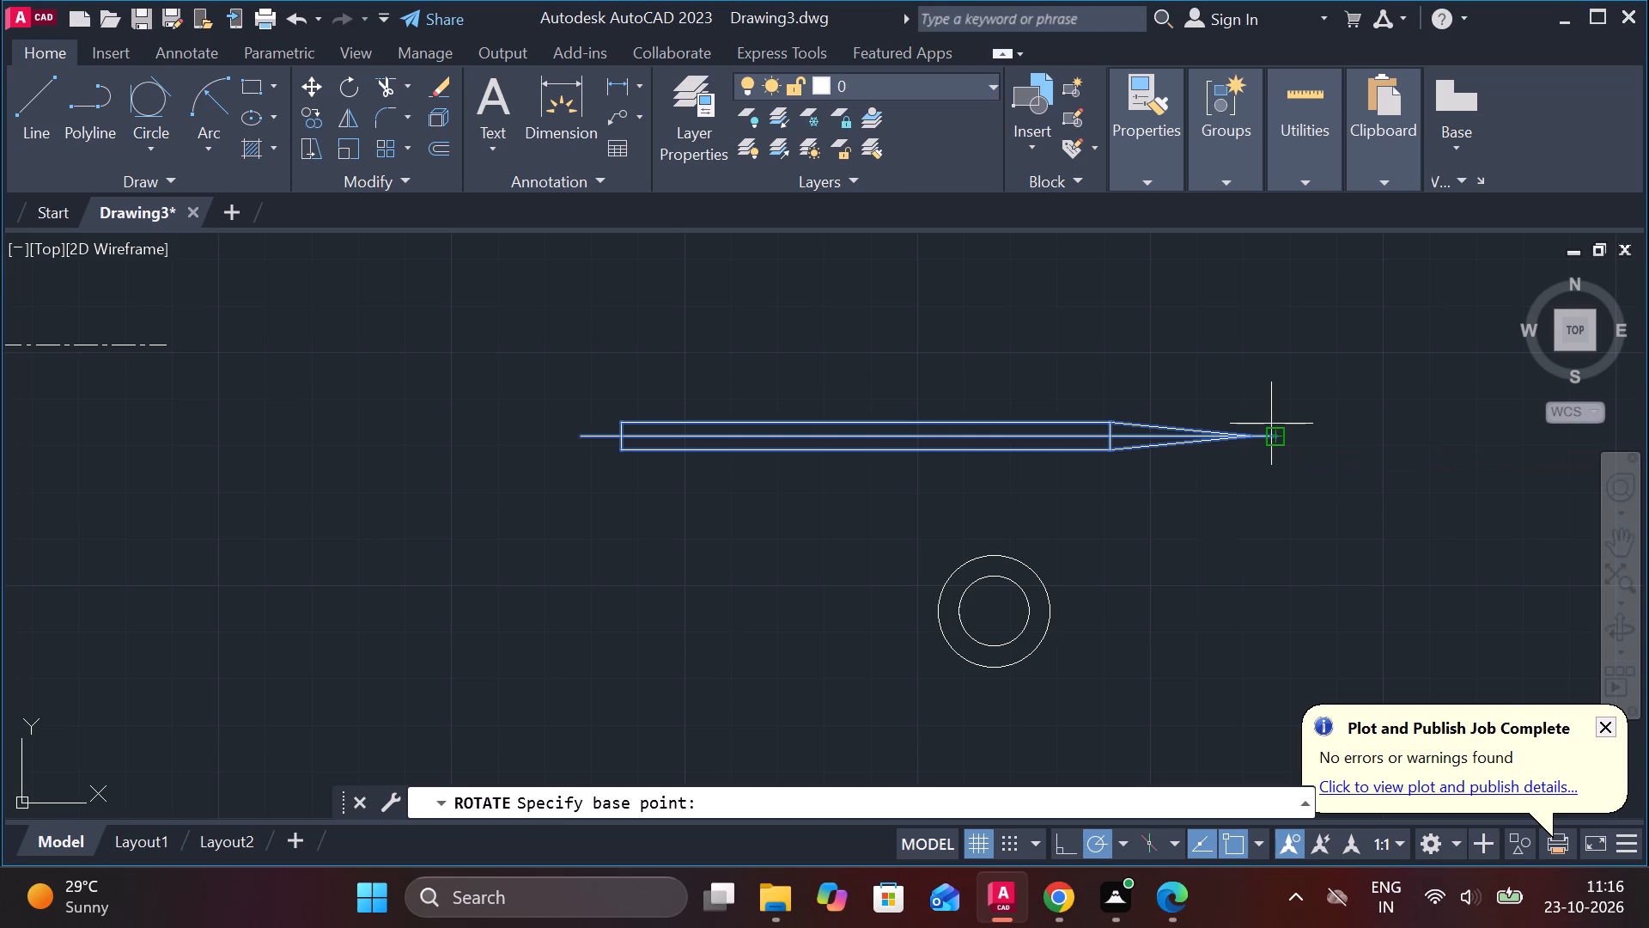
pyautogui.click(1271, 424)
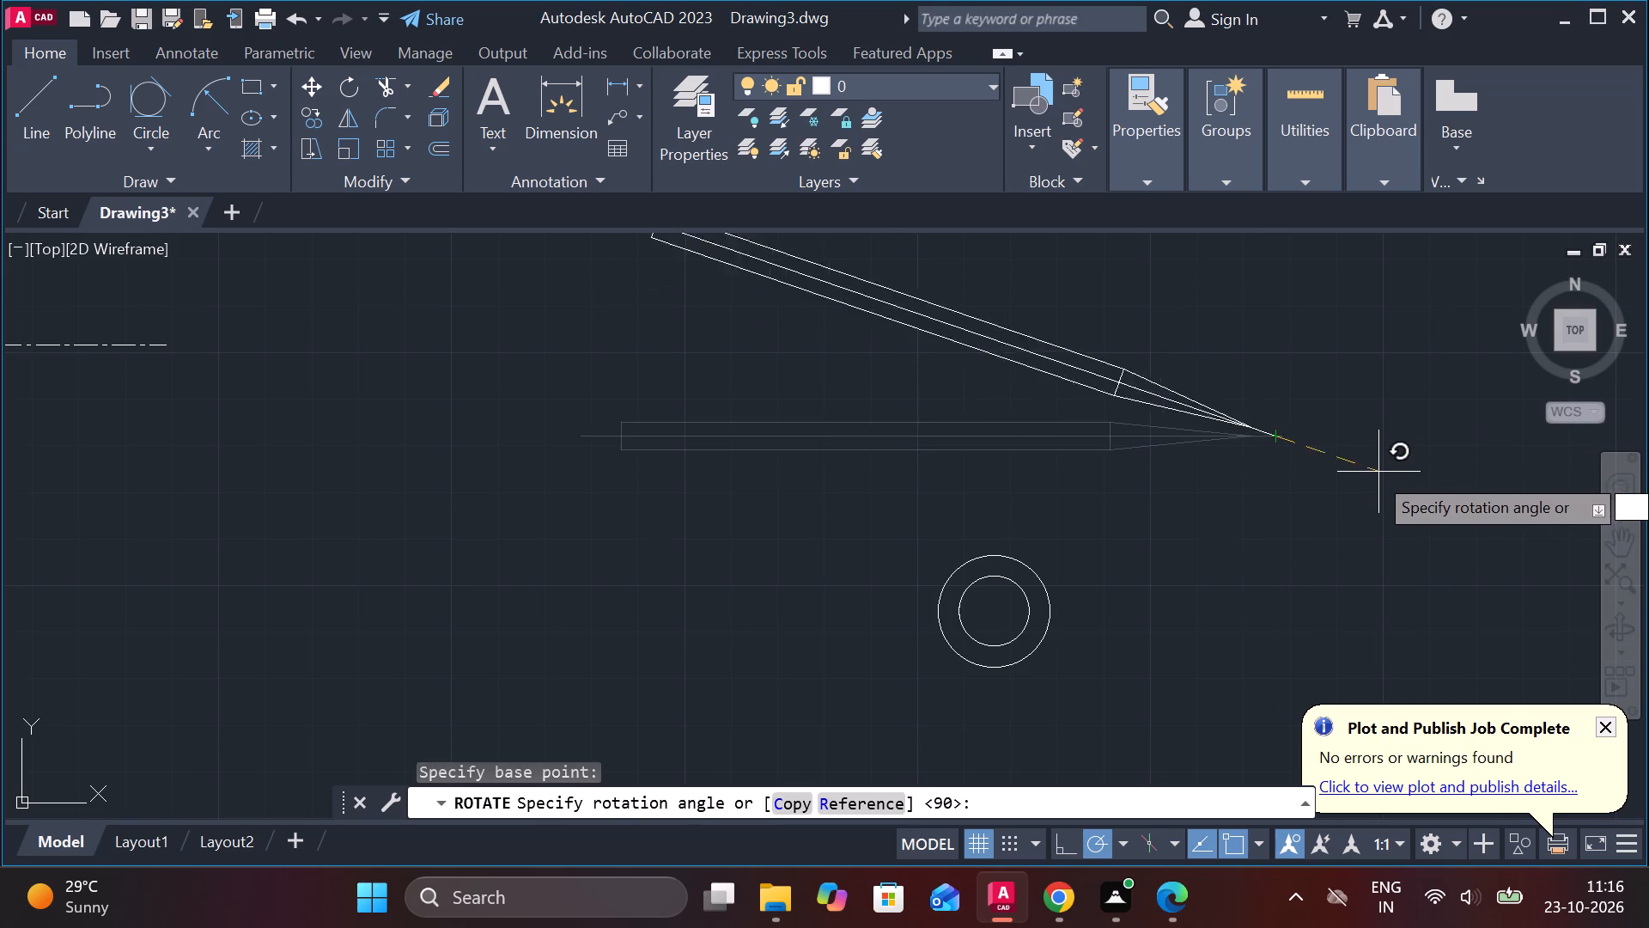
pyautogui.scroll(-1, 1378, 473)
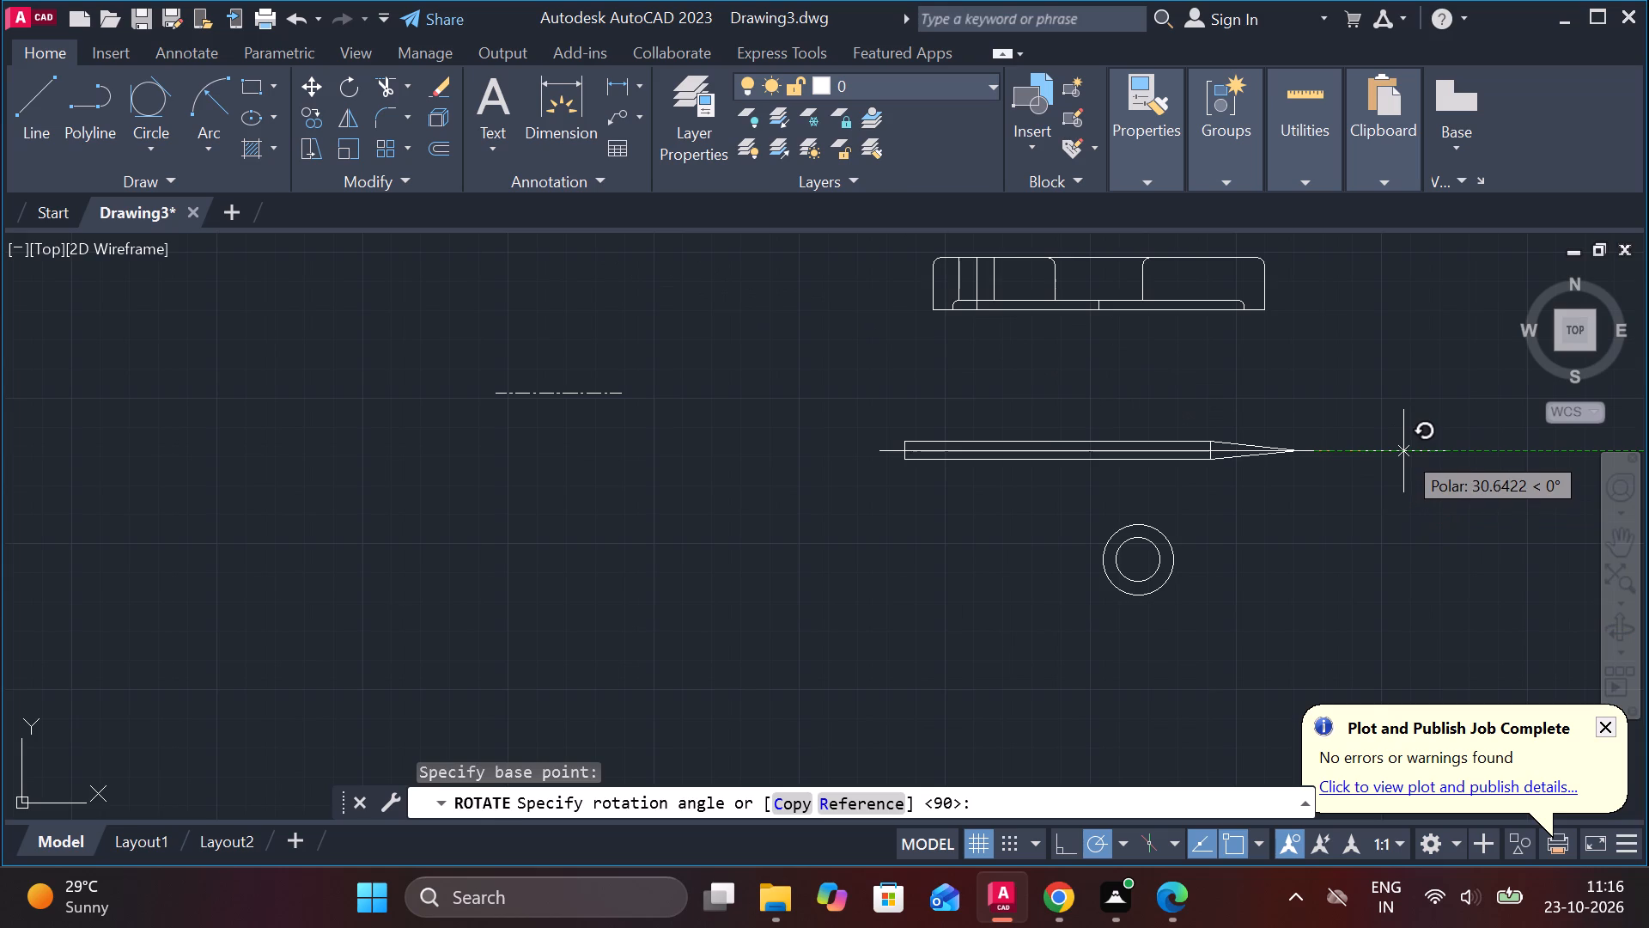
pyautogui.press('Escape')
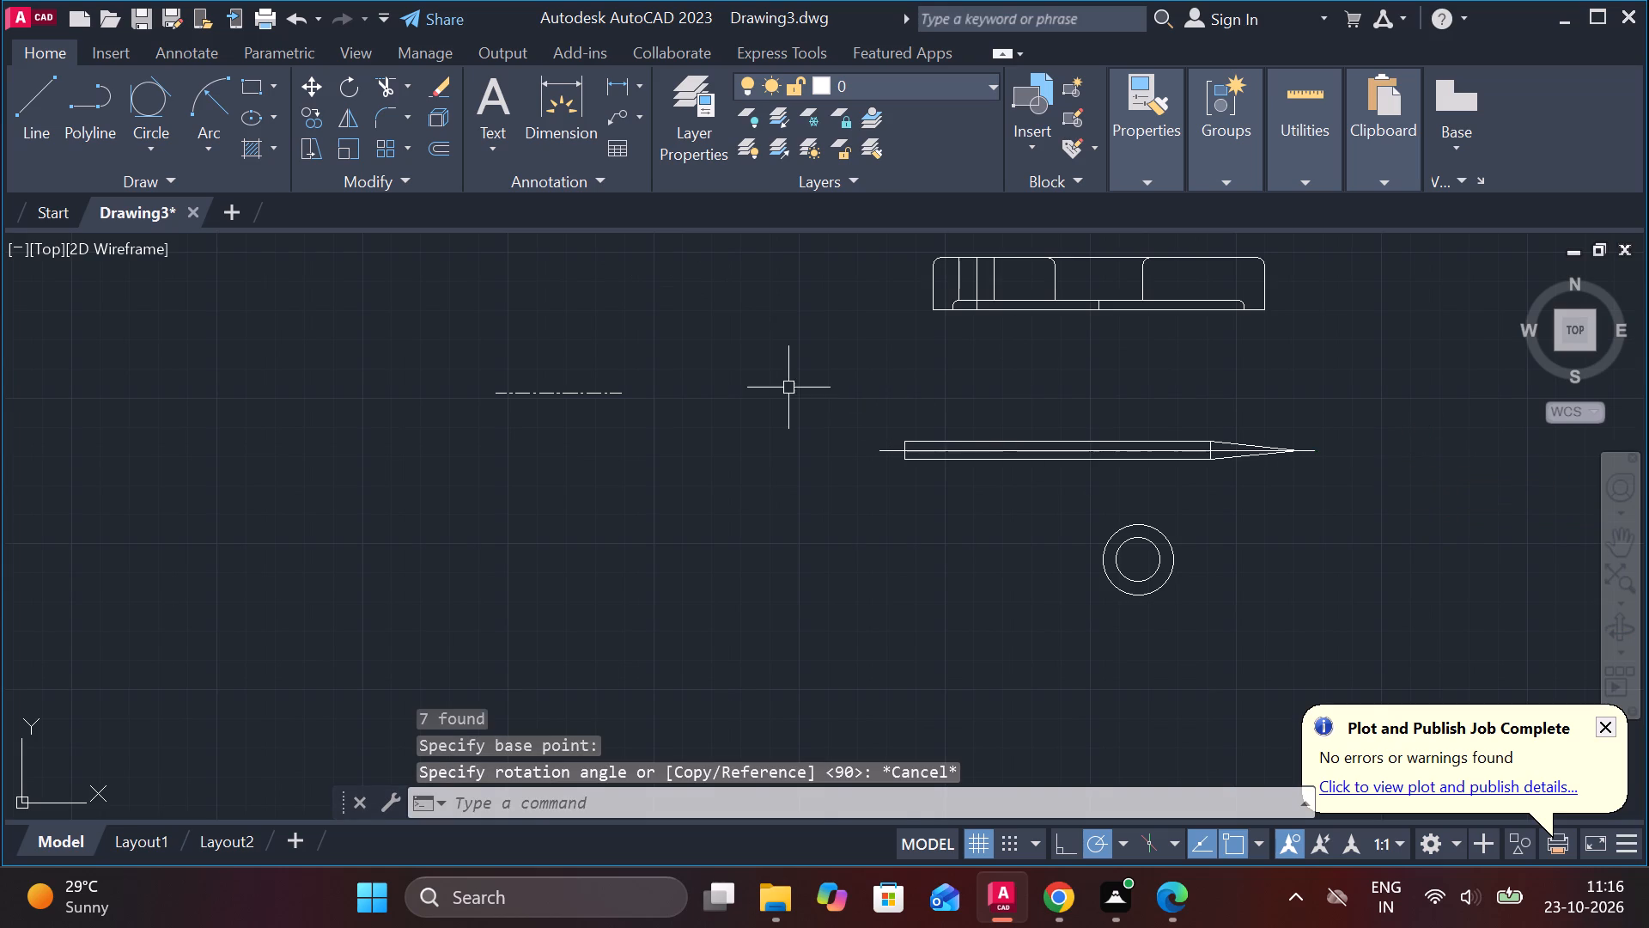
# Move the whole pointed scriber, with its centreline, from the loose parts to free space beside and just below the clamp bracket.
pyautogui.moveTo(784, 388); pyautogui.dragTo(897, 407)
pyautogui.click(1359, 474)
pyautogui.press('m')
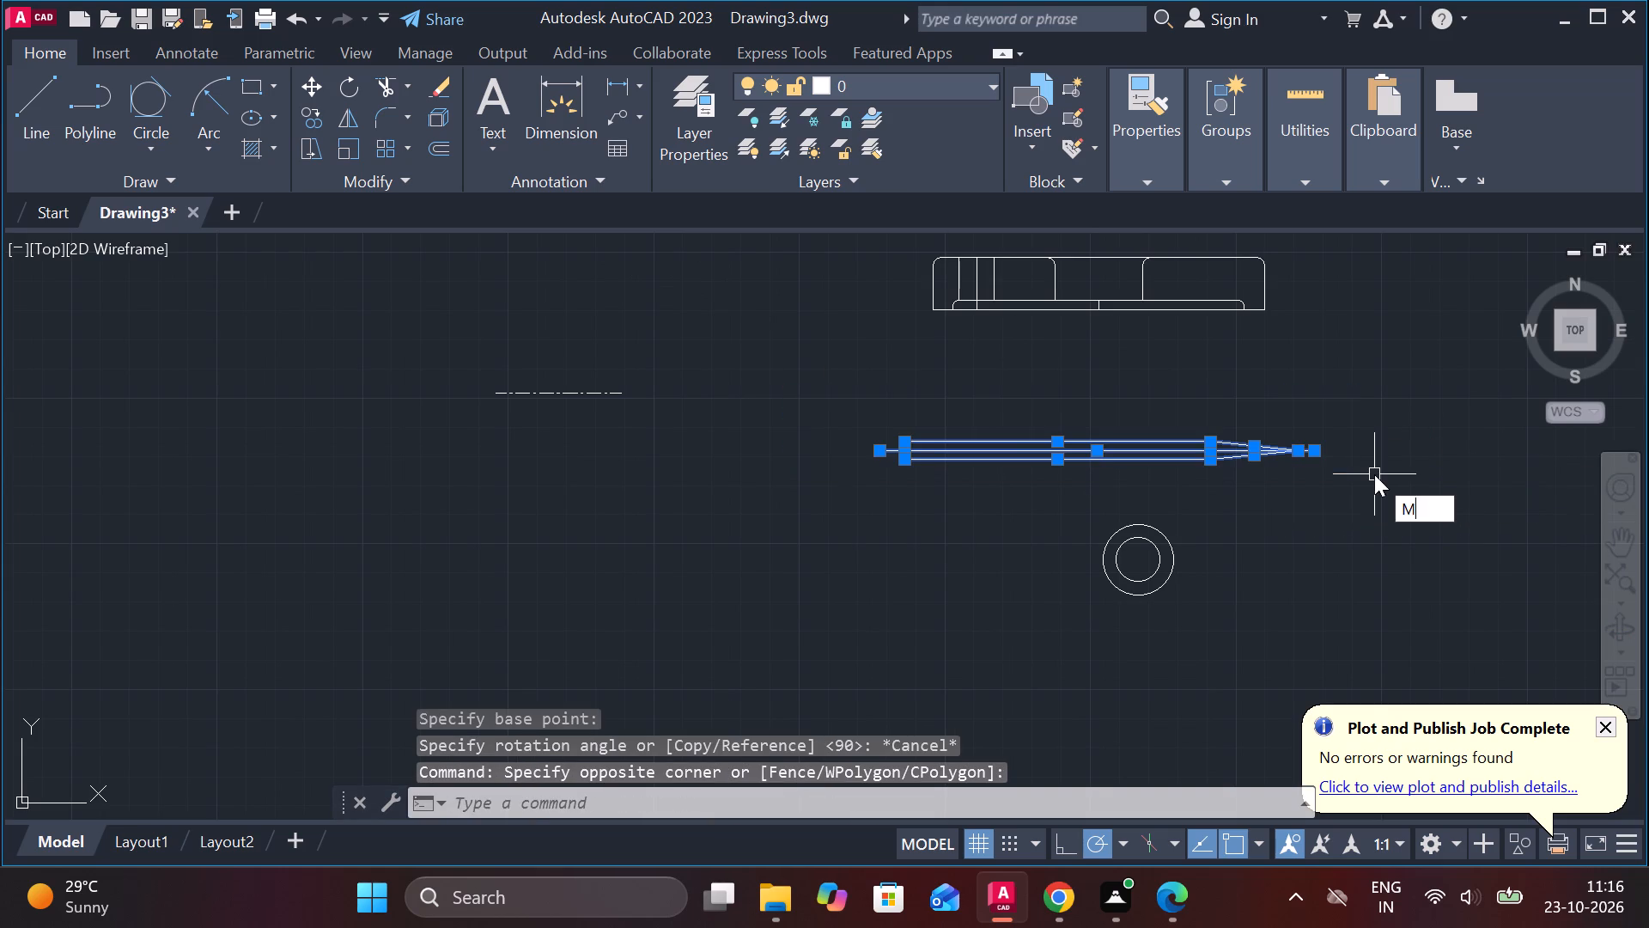
pyautogui.press('Return')
pyautogui.click(1374, 474)
pyautogui.scroll(-3, 1374, 512)
pyautogui.scroll(2, 1063, 664)
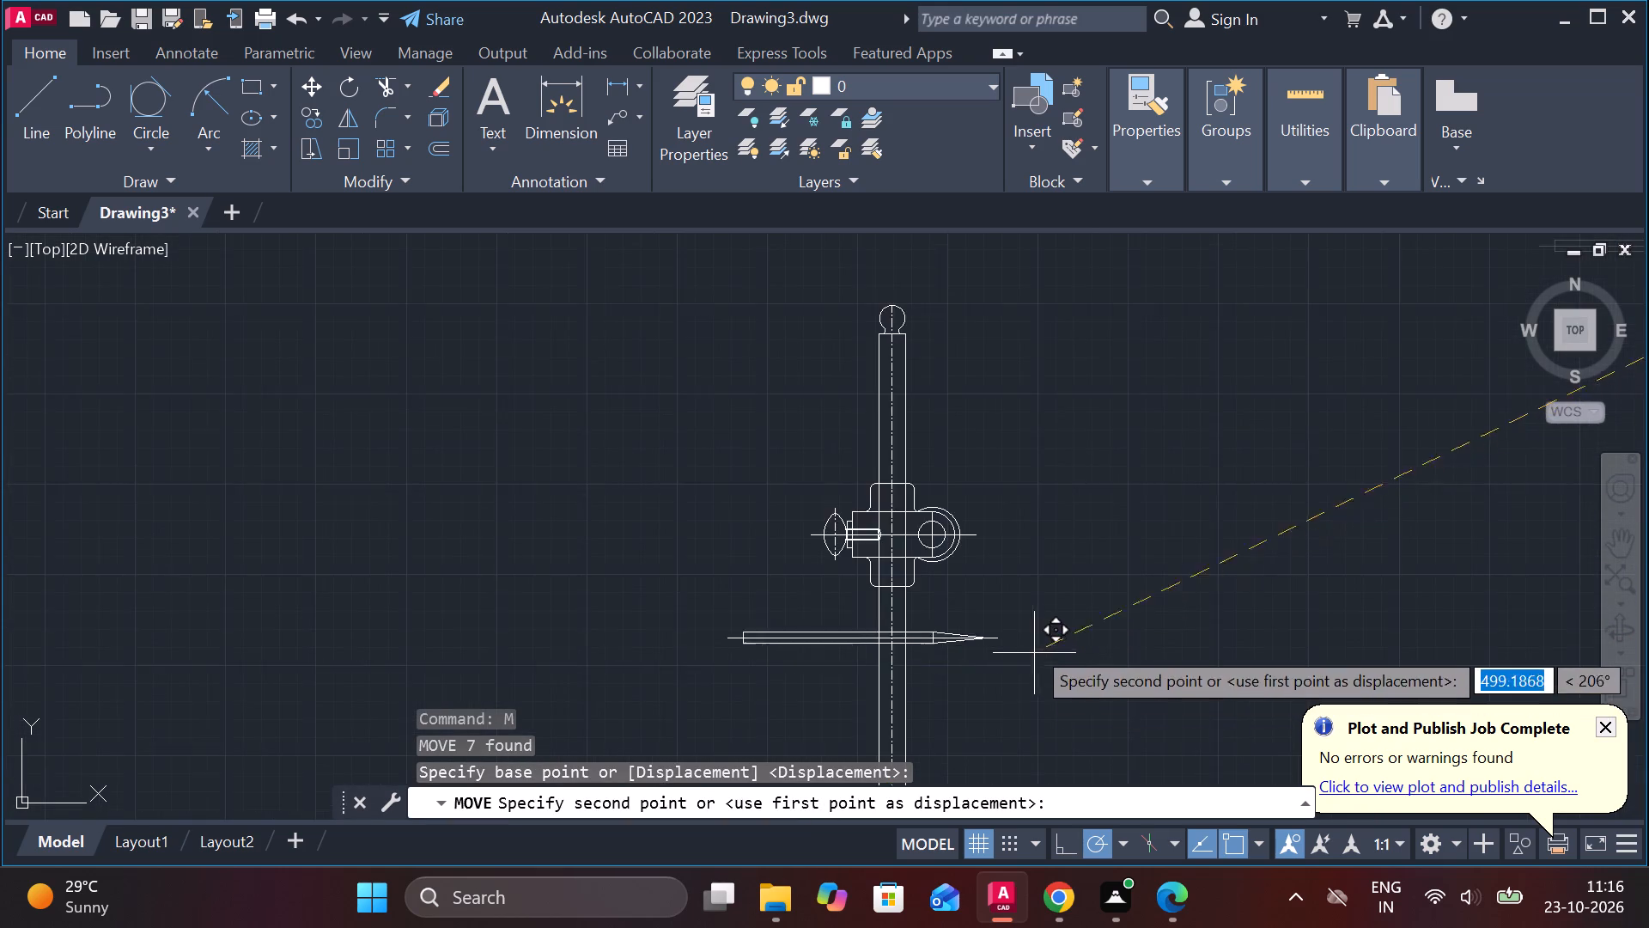
pyautogui.scroll(1, 1032, 620)
pyautogui.scroll(2, 1147, 543)
pyautogui.scroll(-1, 1161, 540)
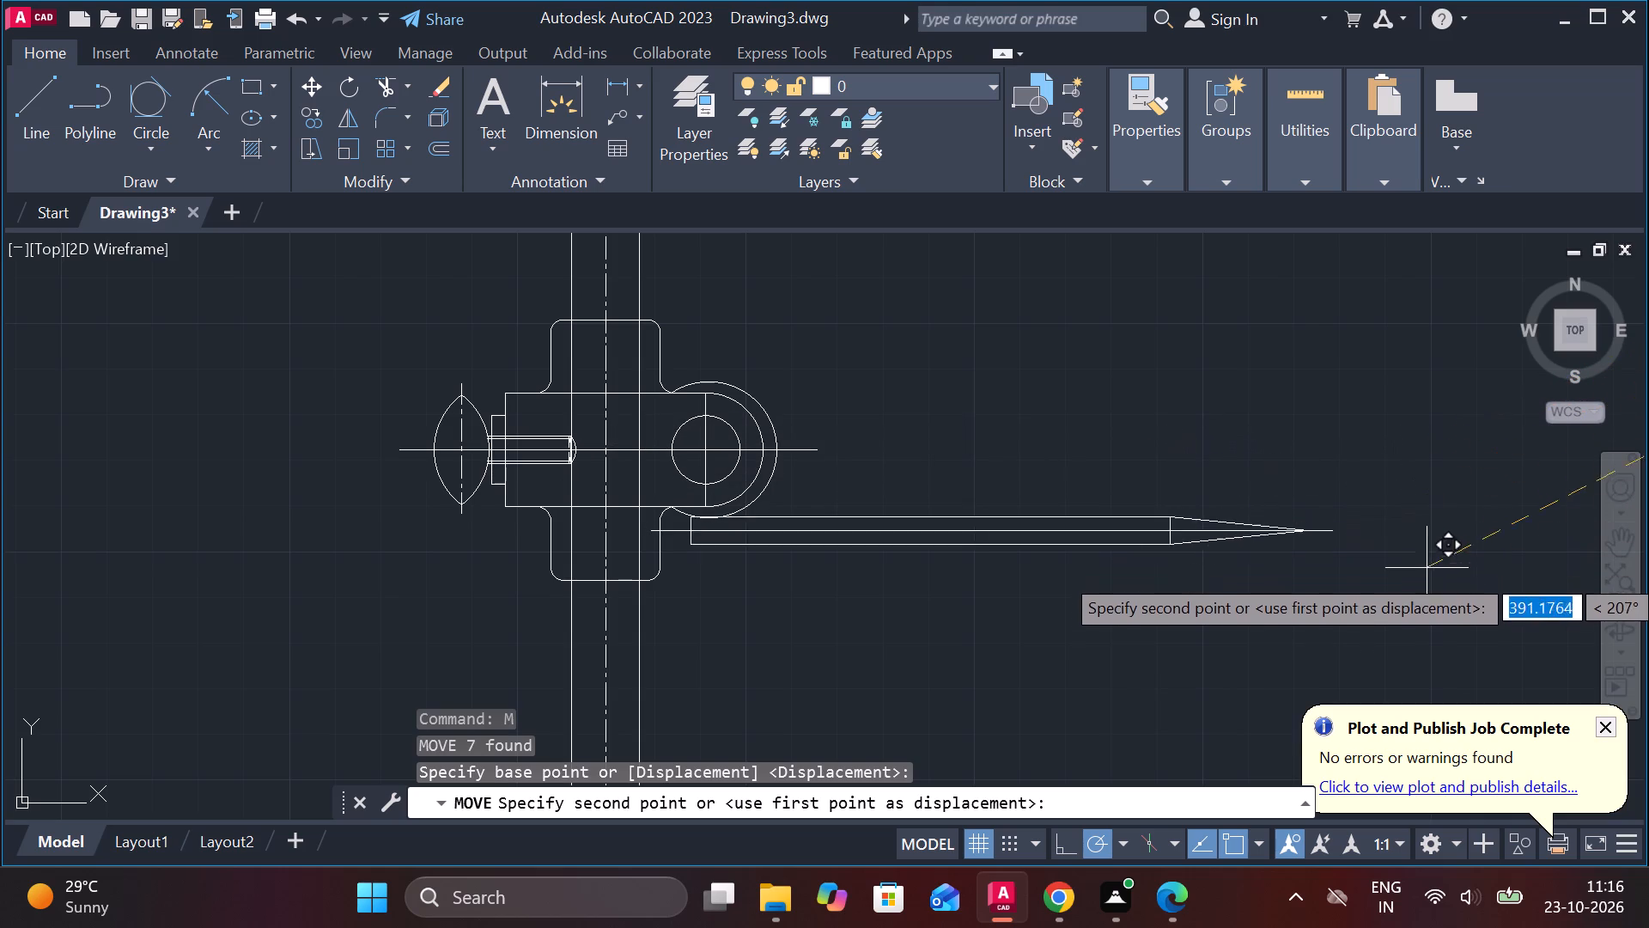
pyautogui.click(1468, 640)
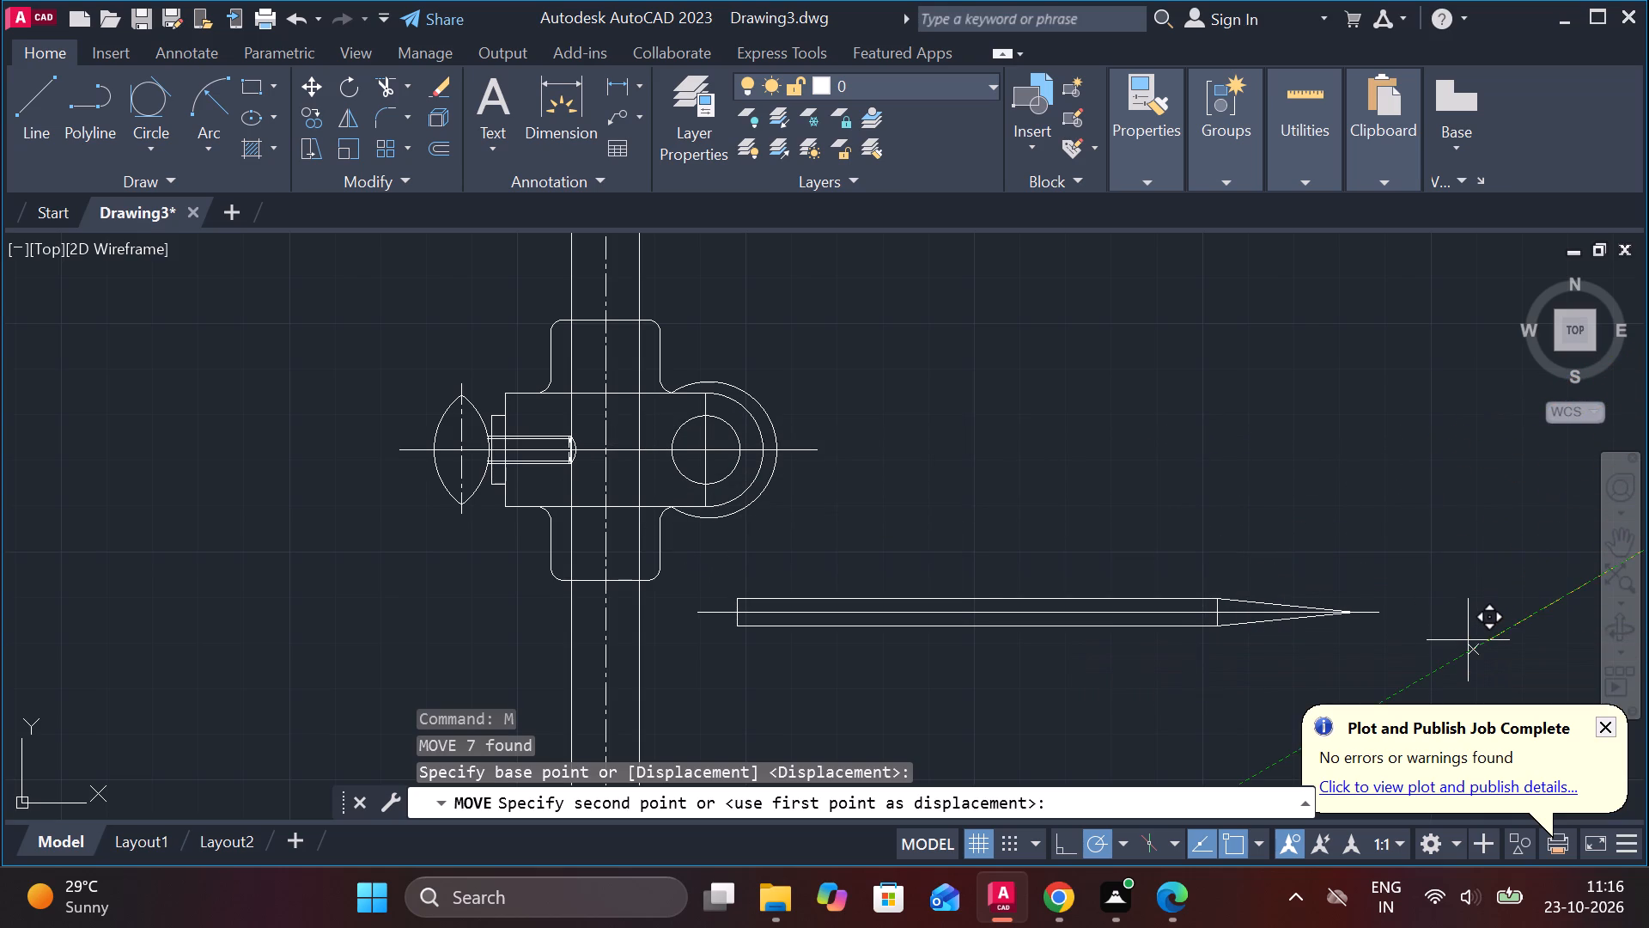
pyautogui.scroll(-1, 1238, 602)
pyautogui.scroll(1, 1092, 522)
pyautogui.moveTo(1072, 532); pyautogui.dragTo(1046, 516, button='middle')
pyautogui.press('Escape')
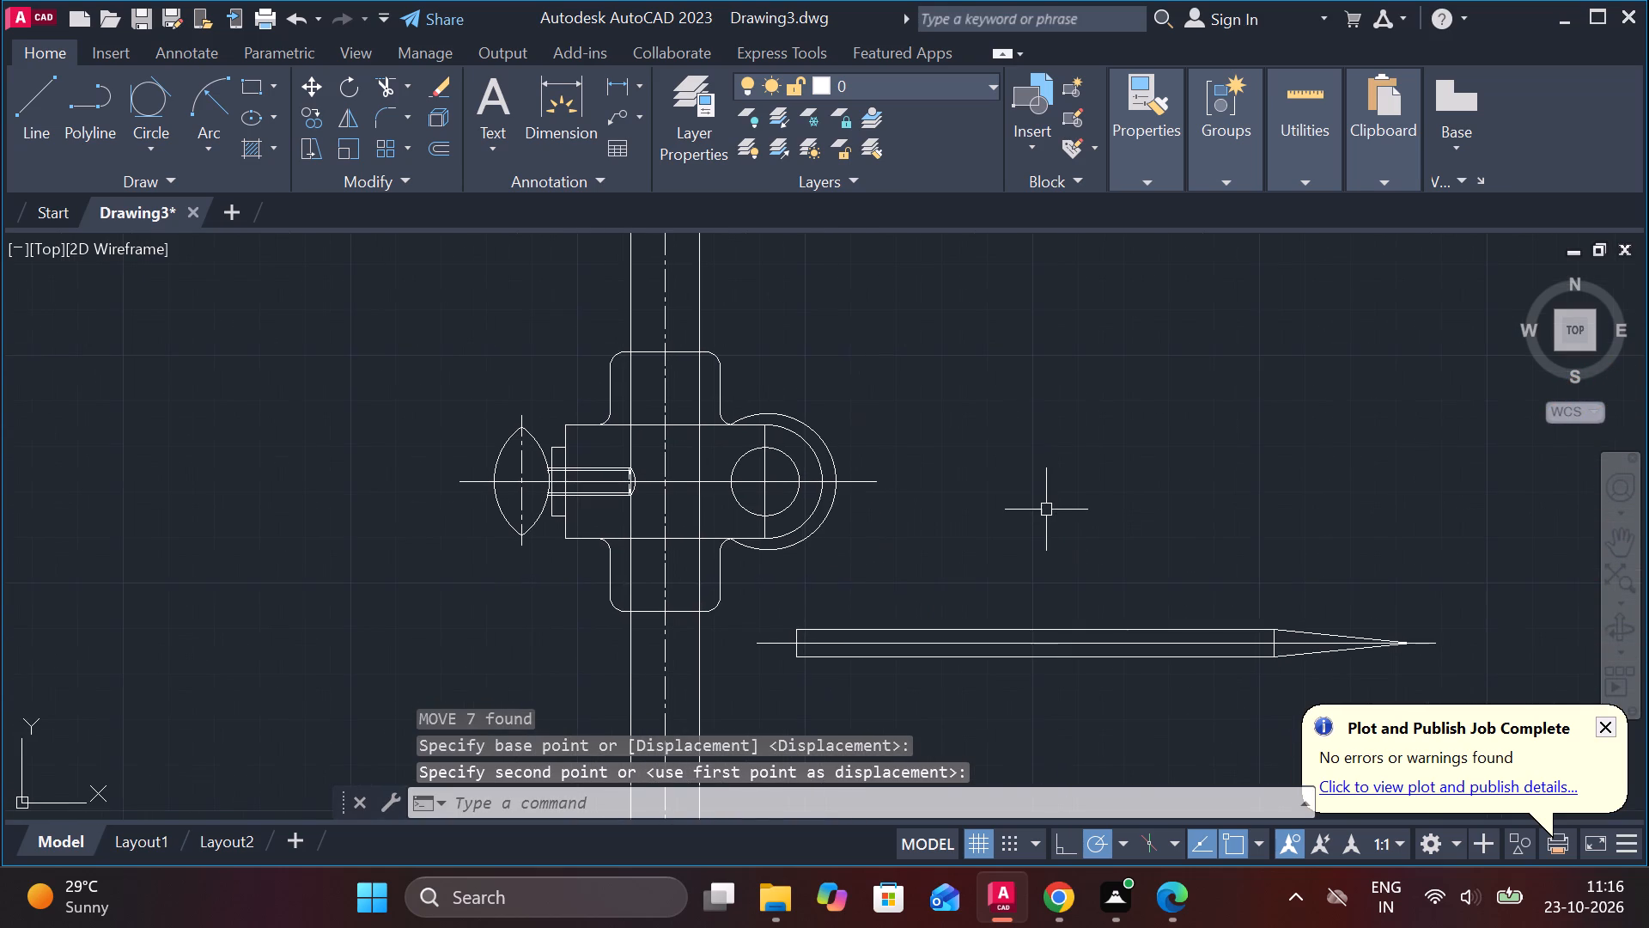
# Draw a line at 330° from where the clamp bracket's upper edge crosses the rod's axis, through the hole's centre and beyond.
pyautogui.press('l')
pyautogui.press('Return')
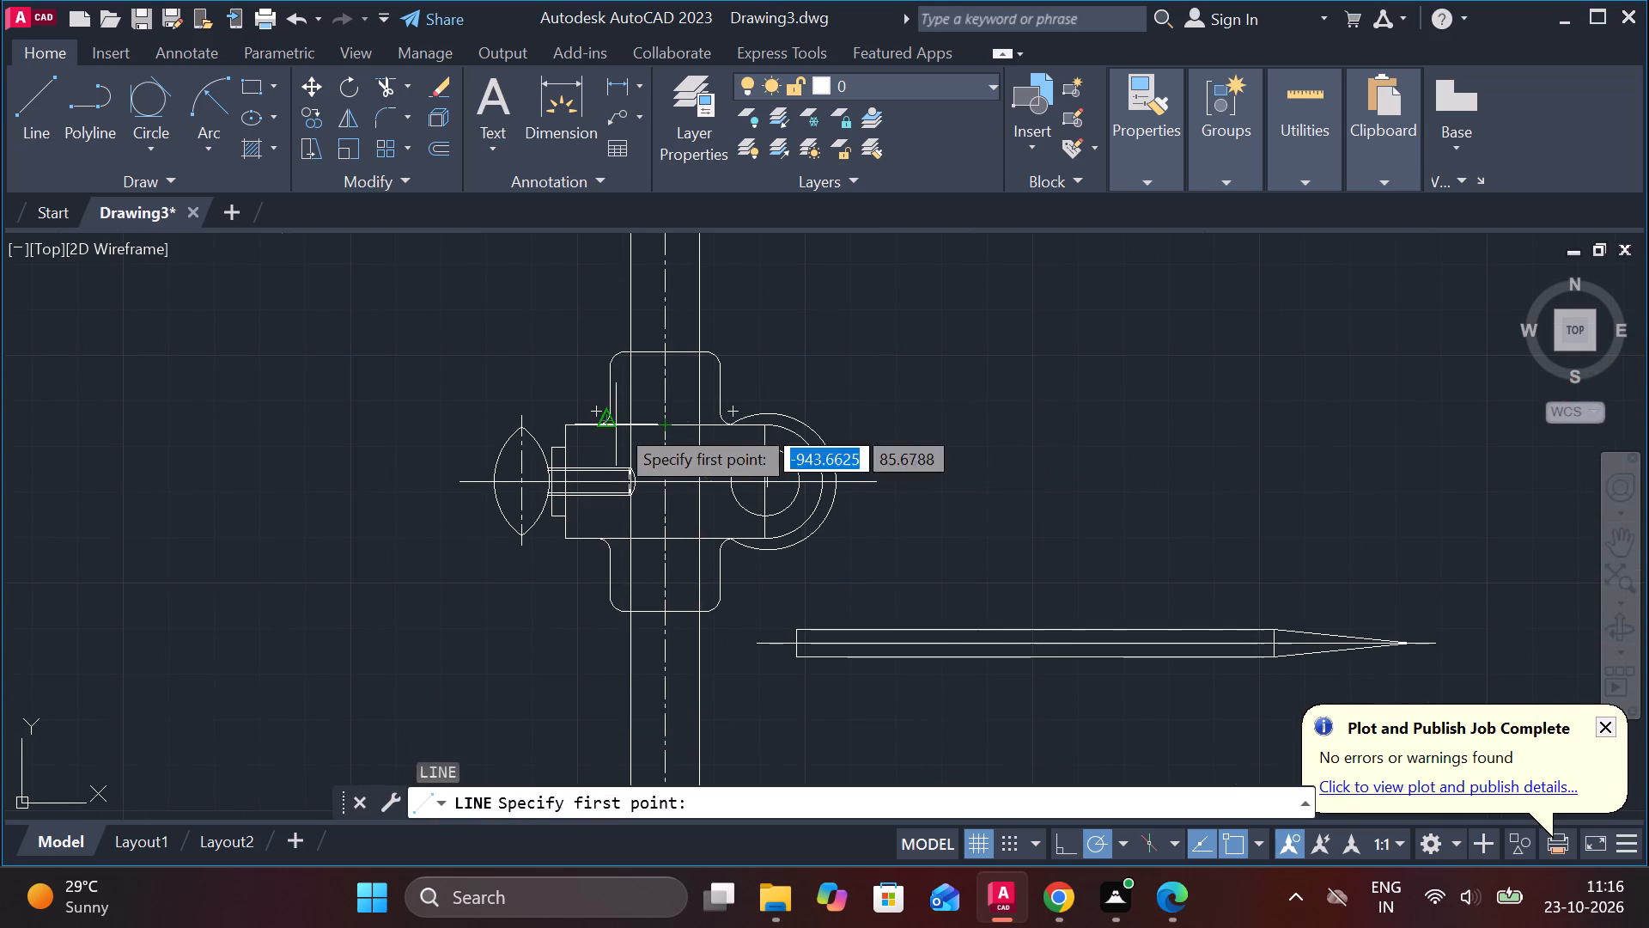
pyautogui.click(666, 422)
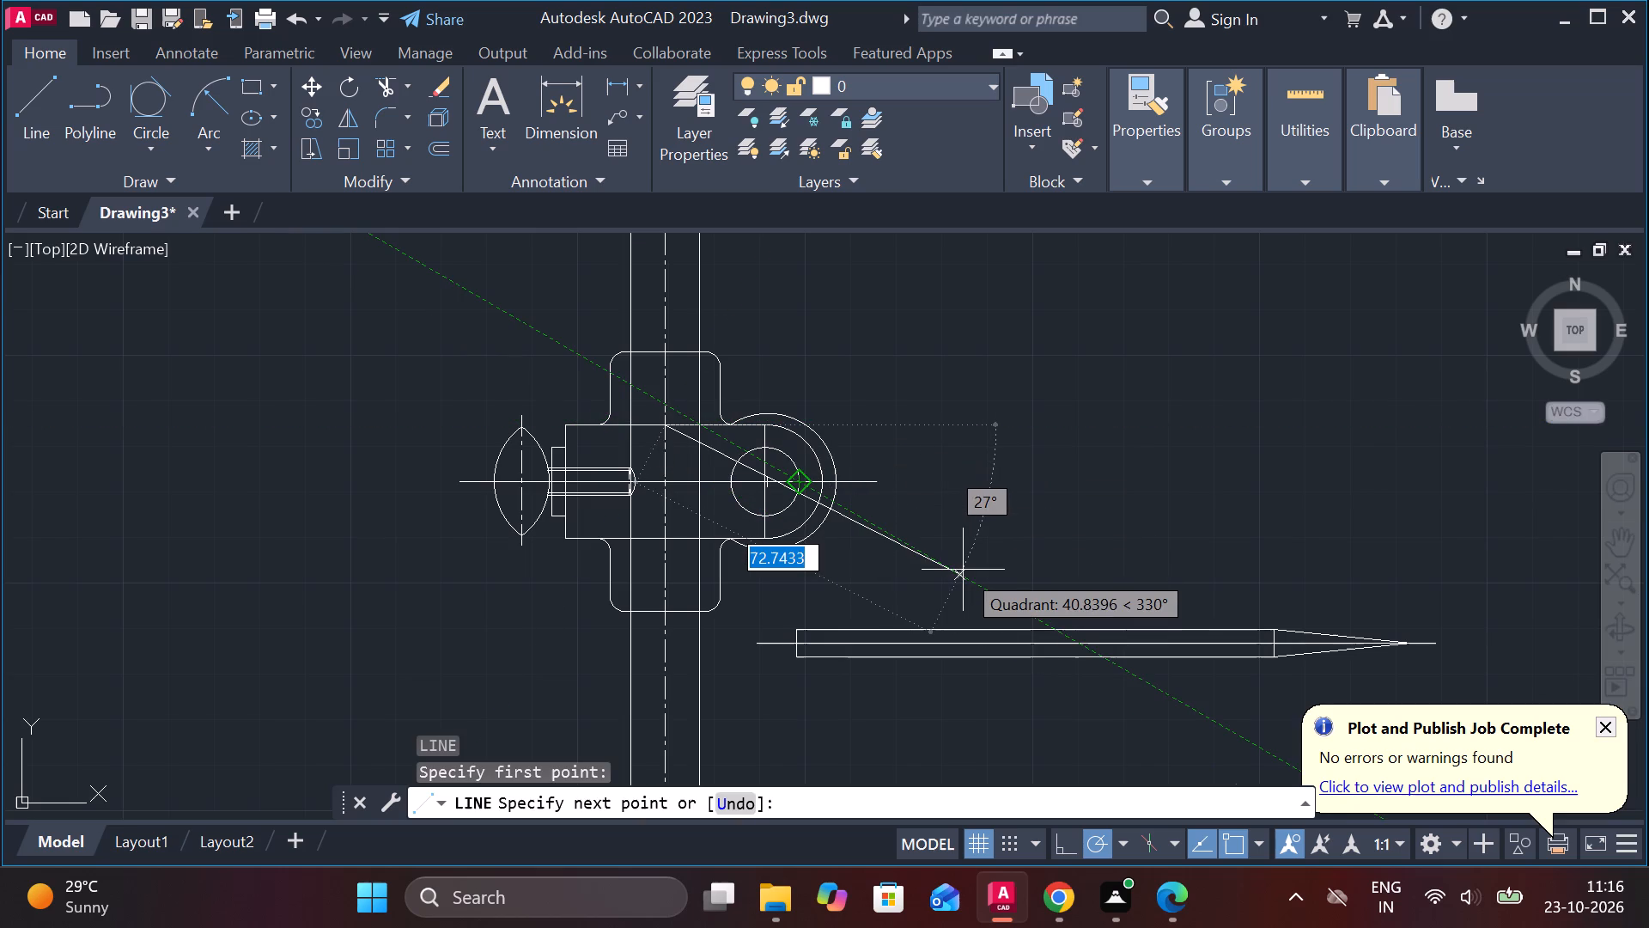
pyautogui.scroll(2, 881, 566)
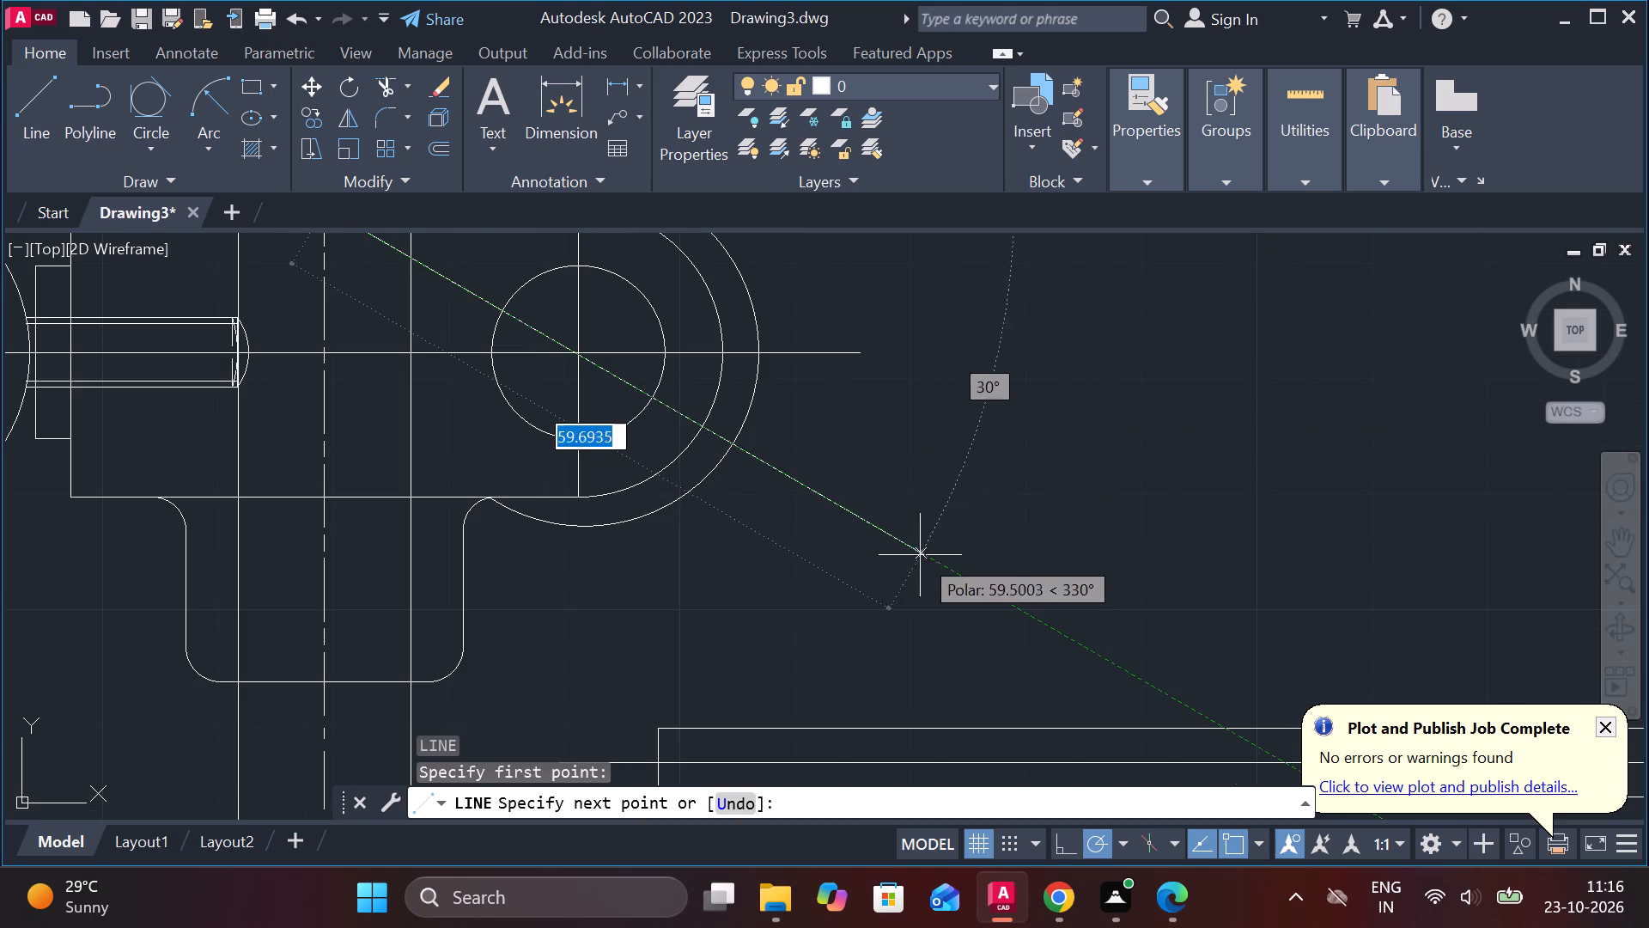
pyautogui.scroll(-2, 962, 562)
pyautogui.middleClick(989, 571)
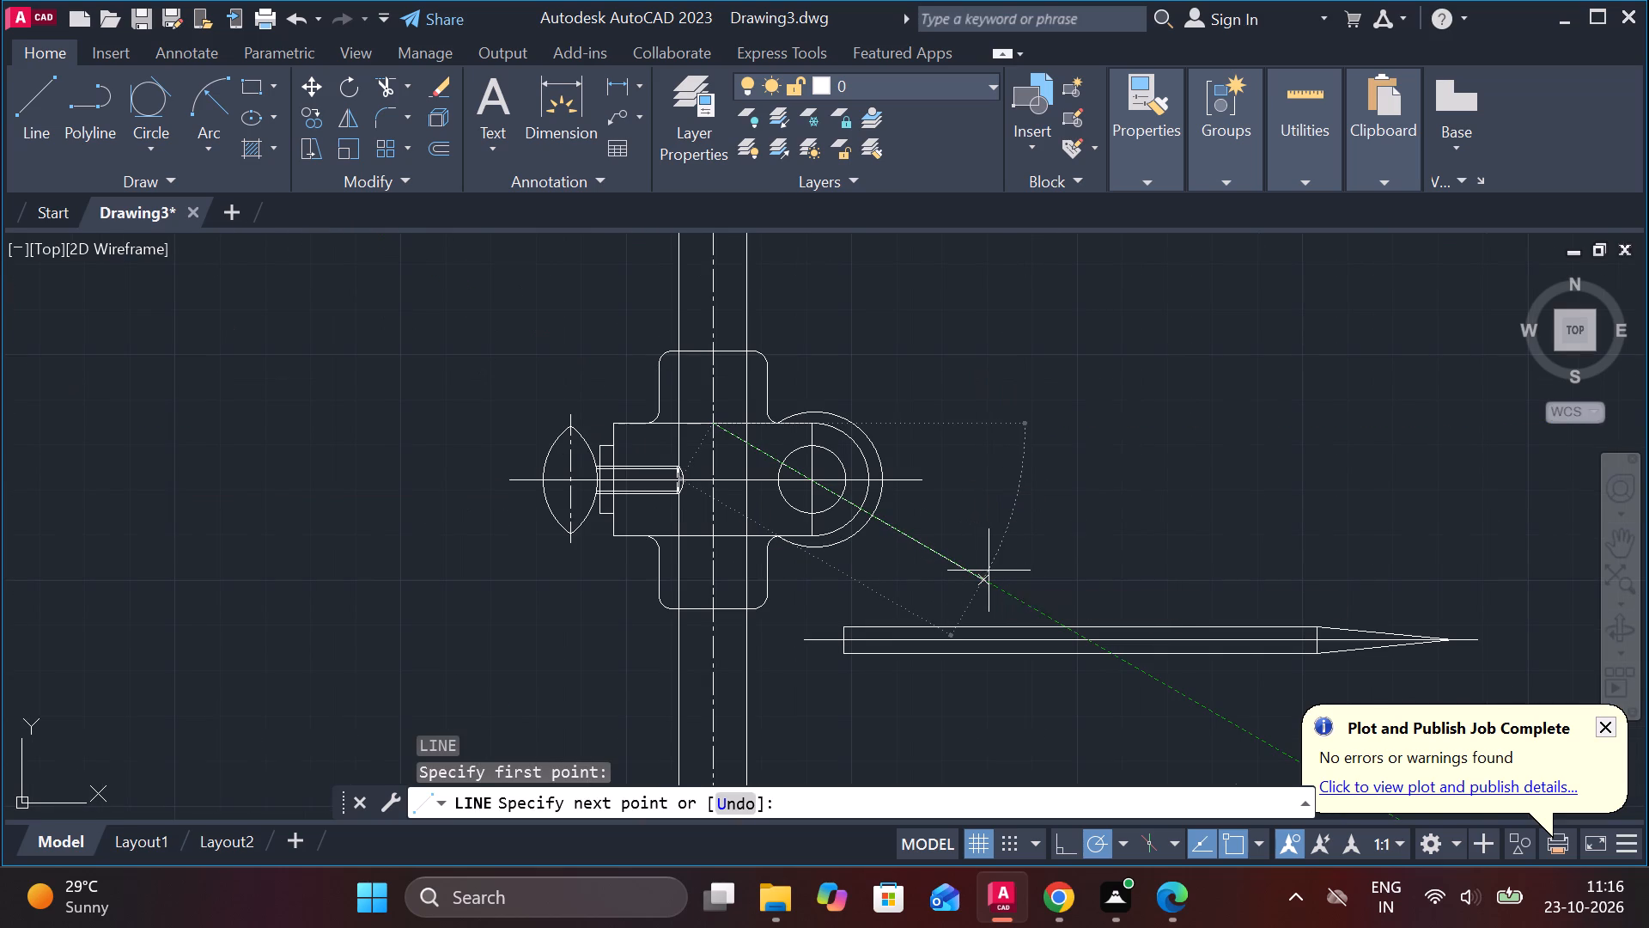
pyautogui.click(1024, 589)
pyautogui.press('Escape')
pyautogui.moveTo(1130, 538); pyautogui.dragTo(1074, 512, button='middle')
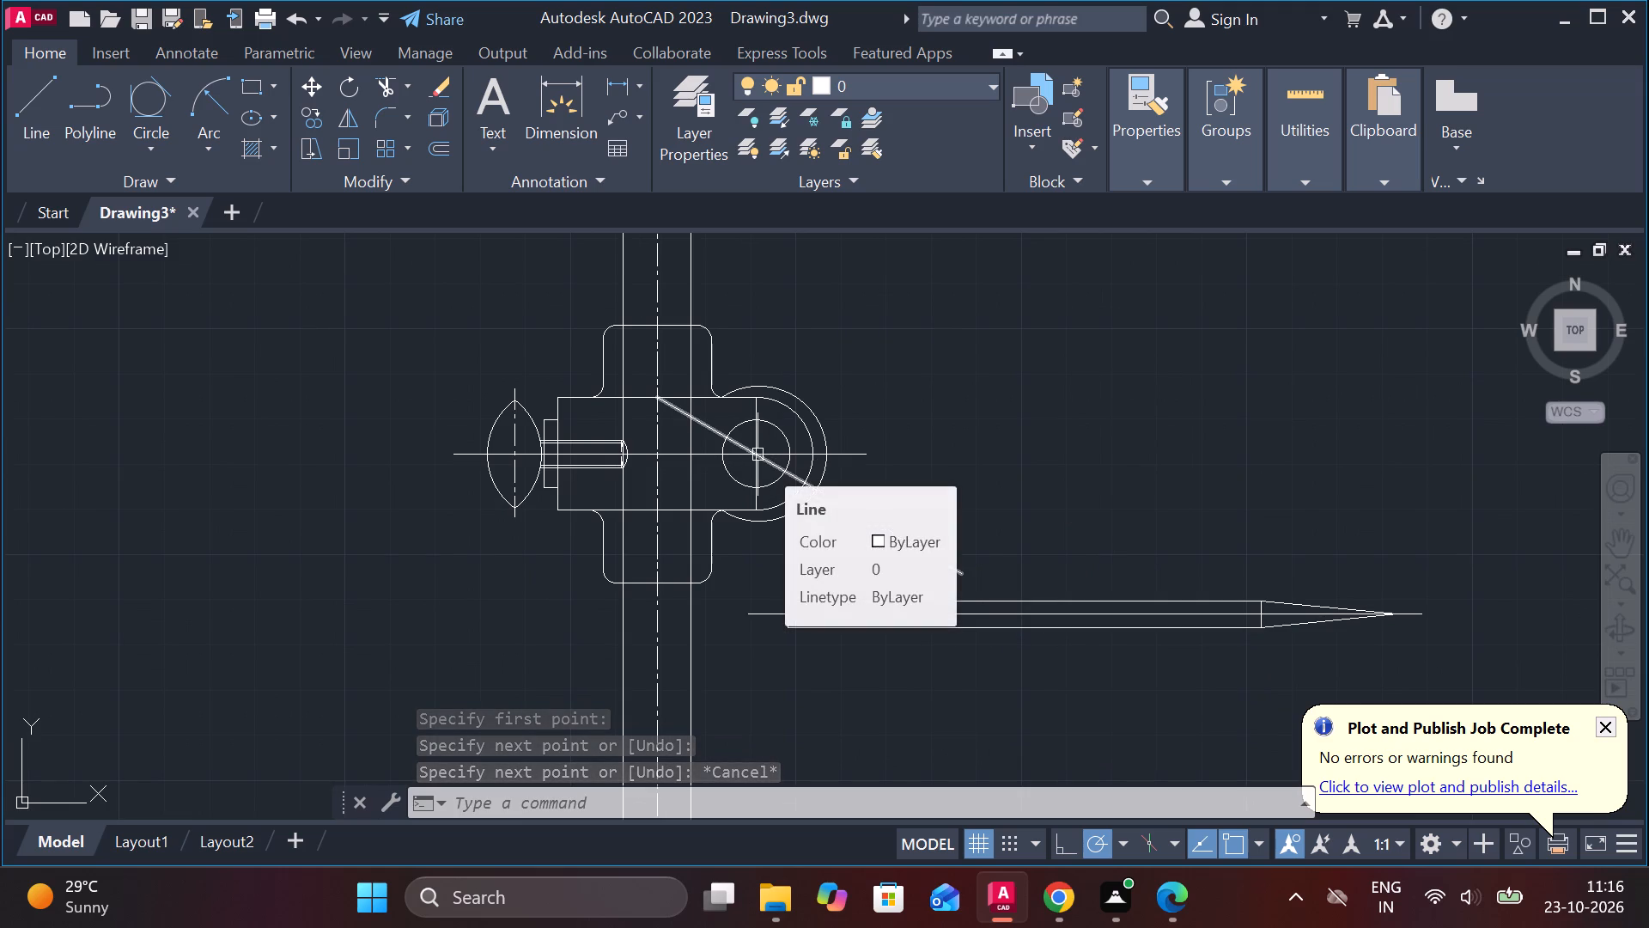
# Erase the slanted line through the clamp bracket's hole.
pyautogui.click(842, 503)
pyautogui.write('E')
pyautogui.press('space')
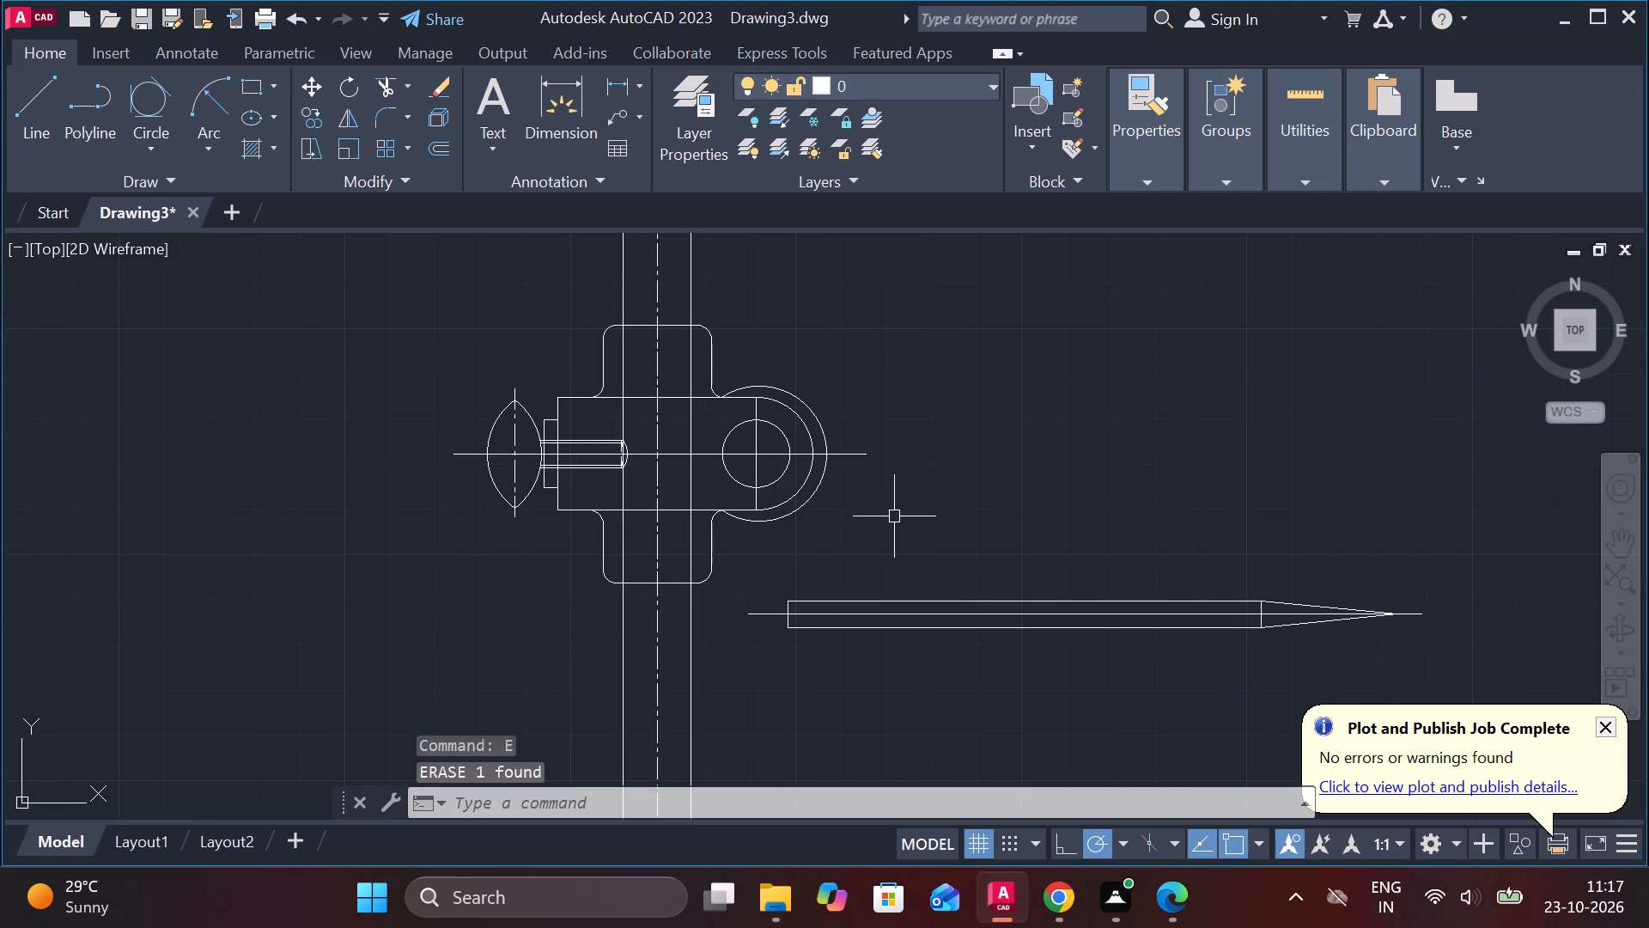
# Draw a line from where the bracket's upper edge meets the rod's thumb-screw-side edge to the hole's centre, about 32.2 long.
pyautogui.click(33, 93)
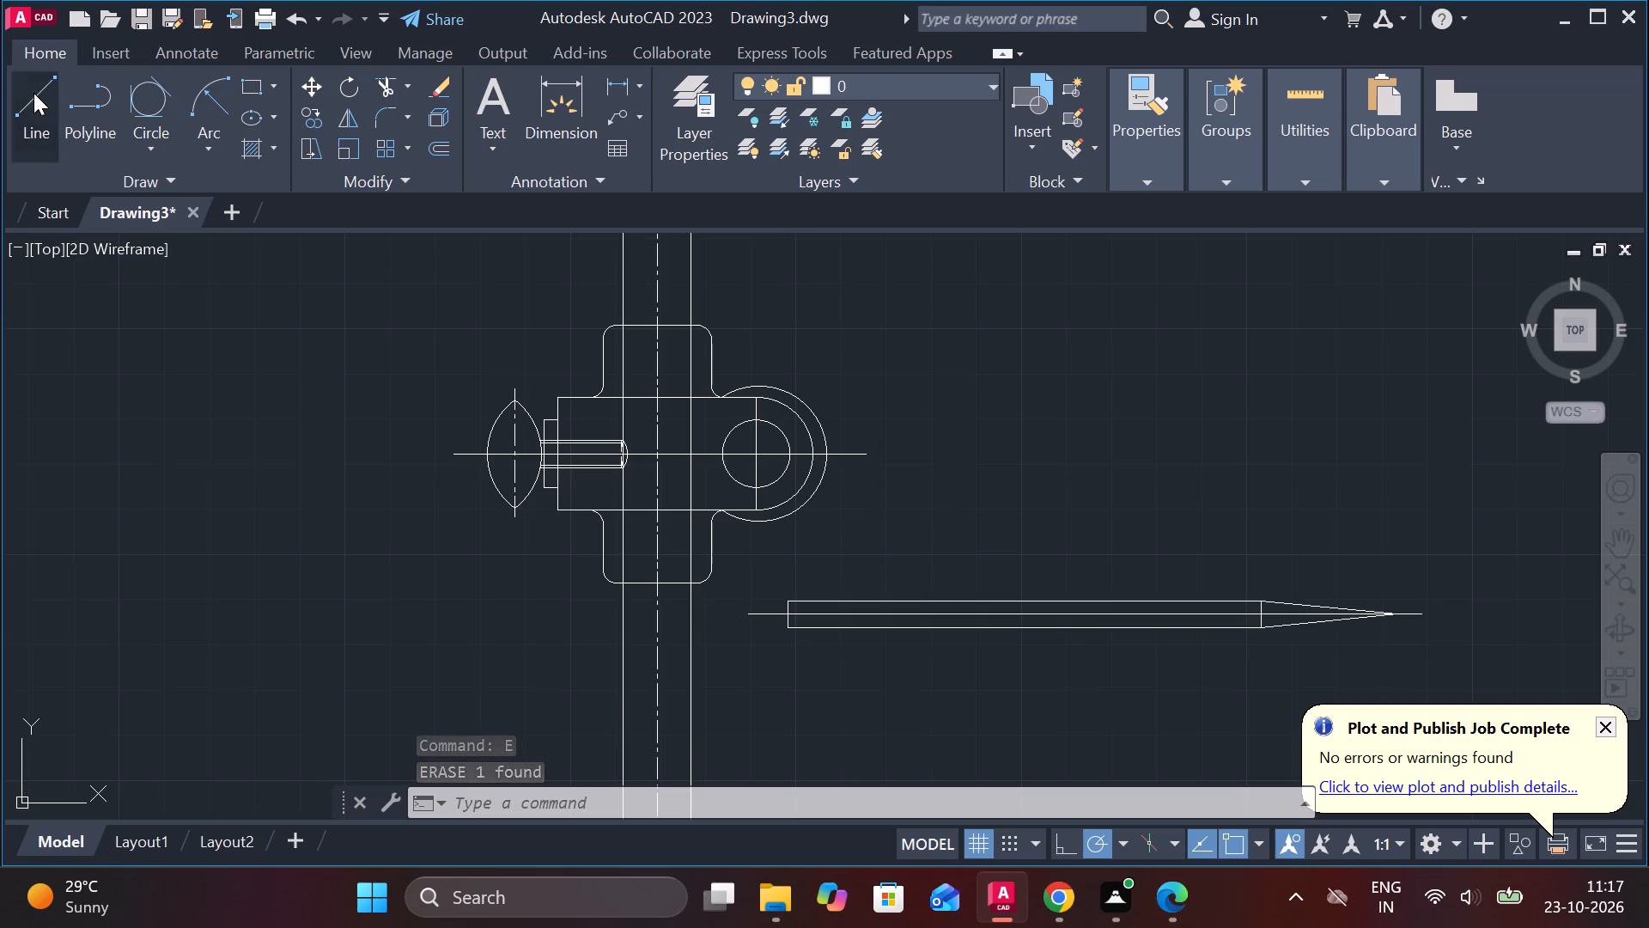
pyautogui.scroll(1, 731, 431)
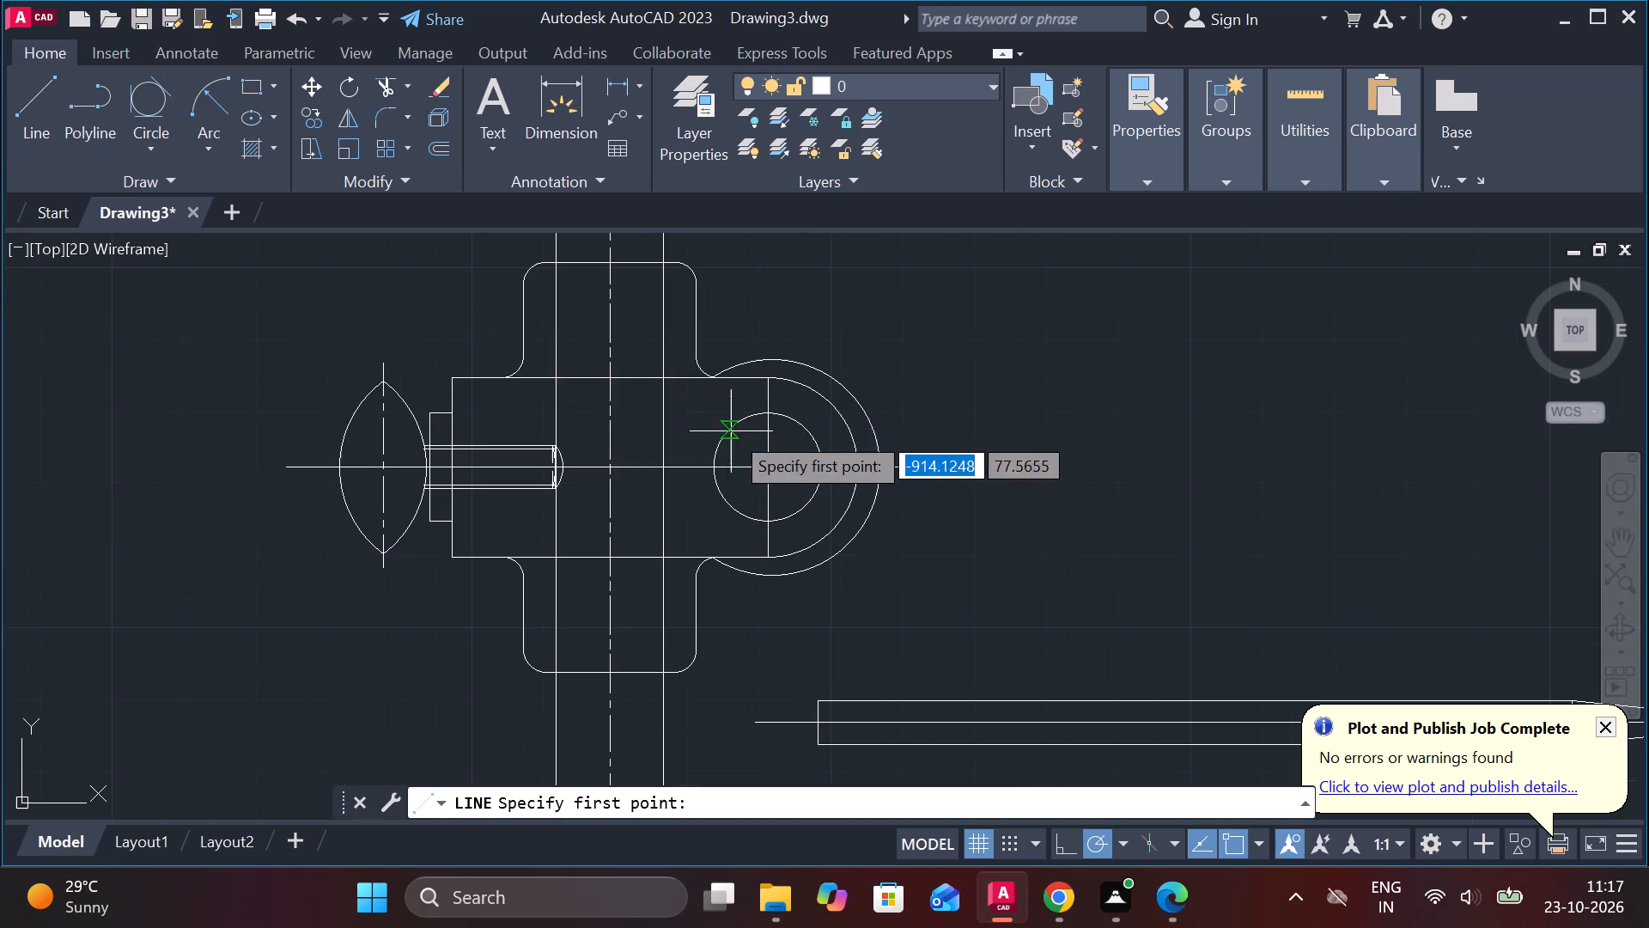
pyautogui.click(555, 376)
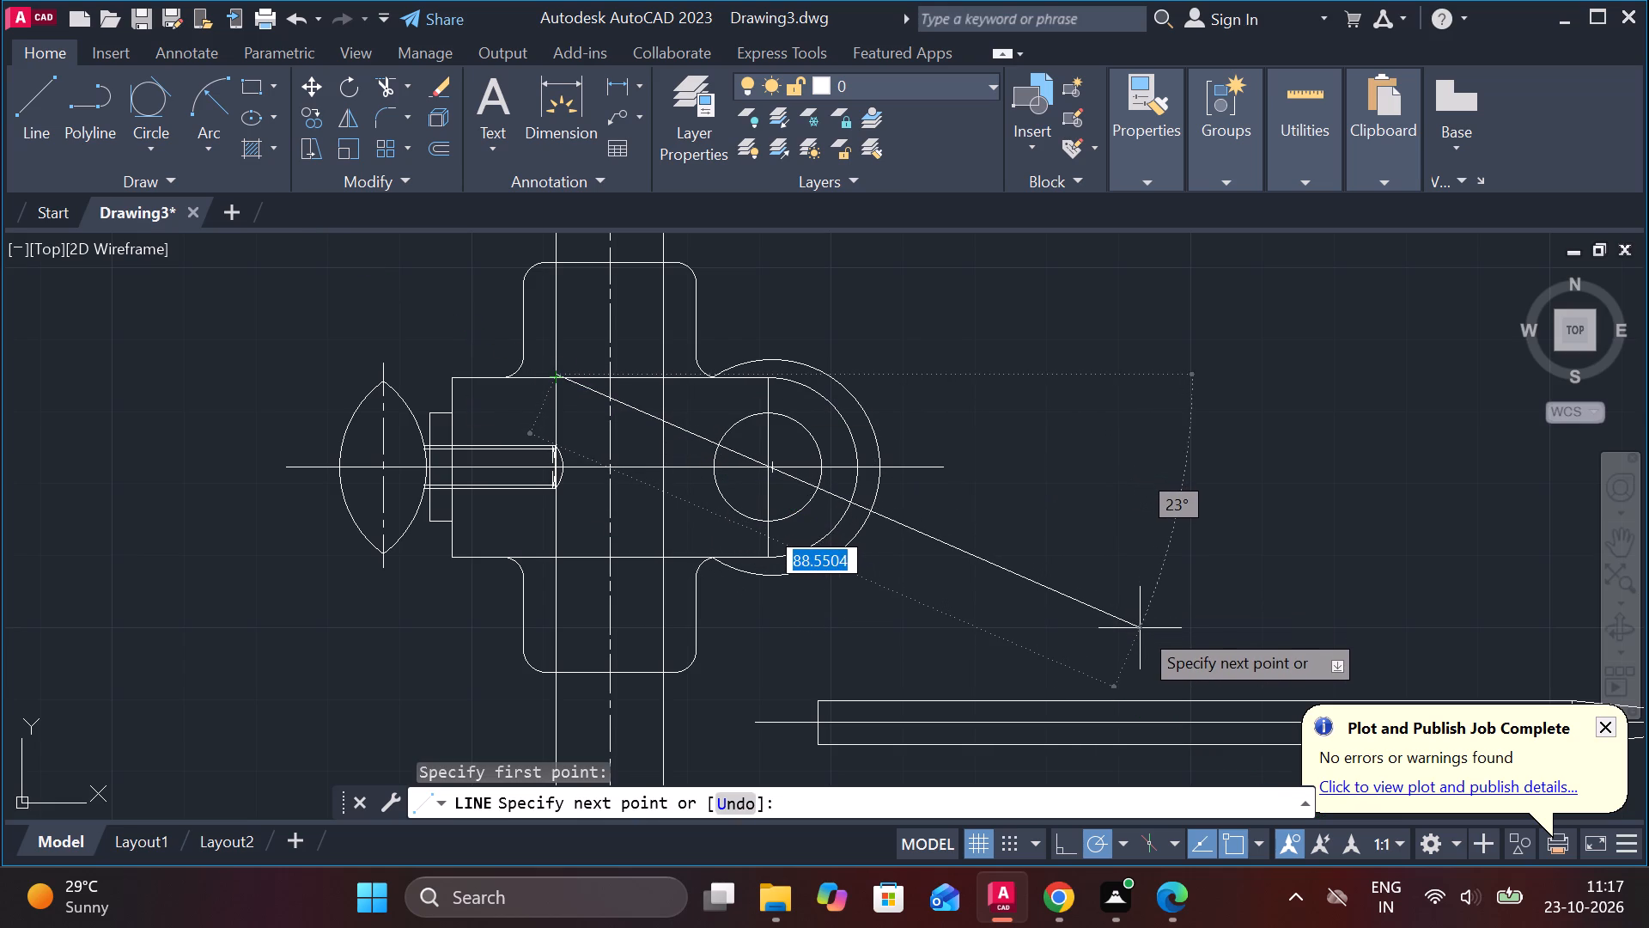
pyautogui.moveTo(1140, 628); pyautogui.dragTo(1091, 597, button='middle')
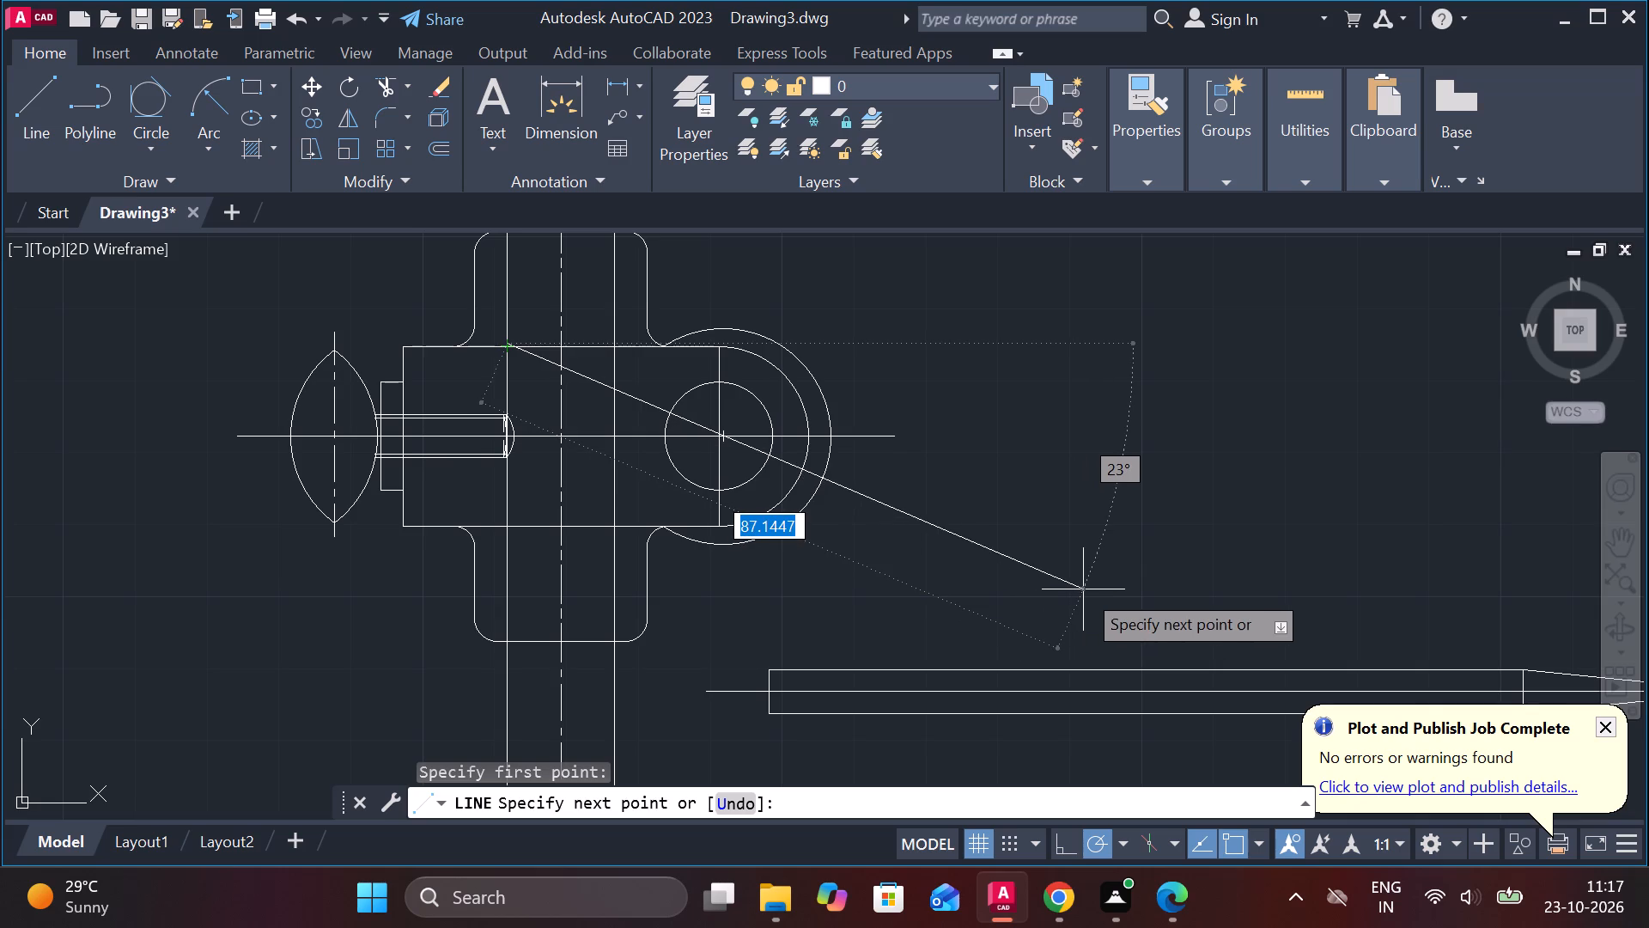
pyautogui.moveTo(1207, 607); pyautogui.dragTo(1098, 536, button='middle')
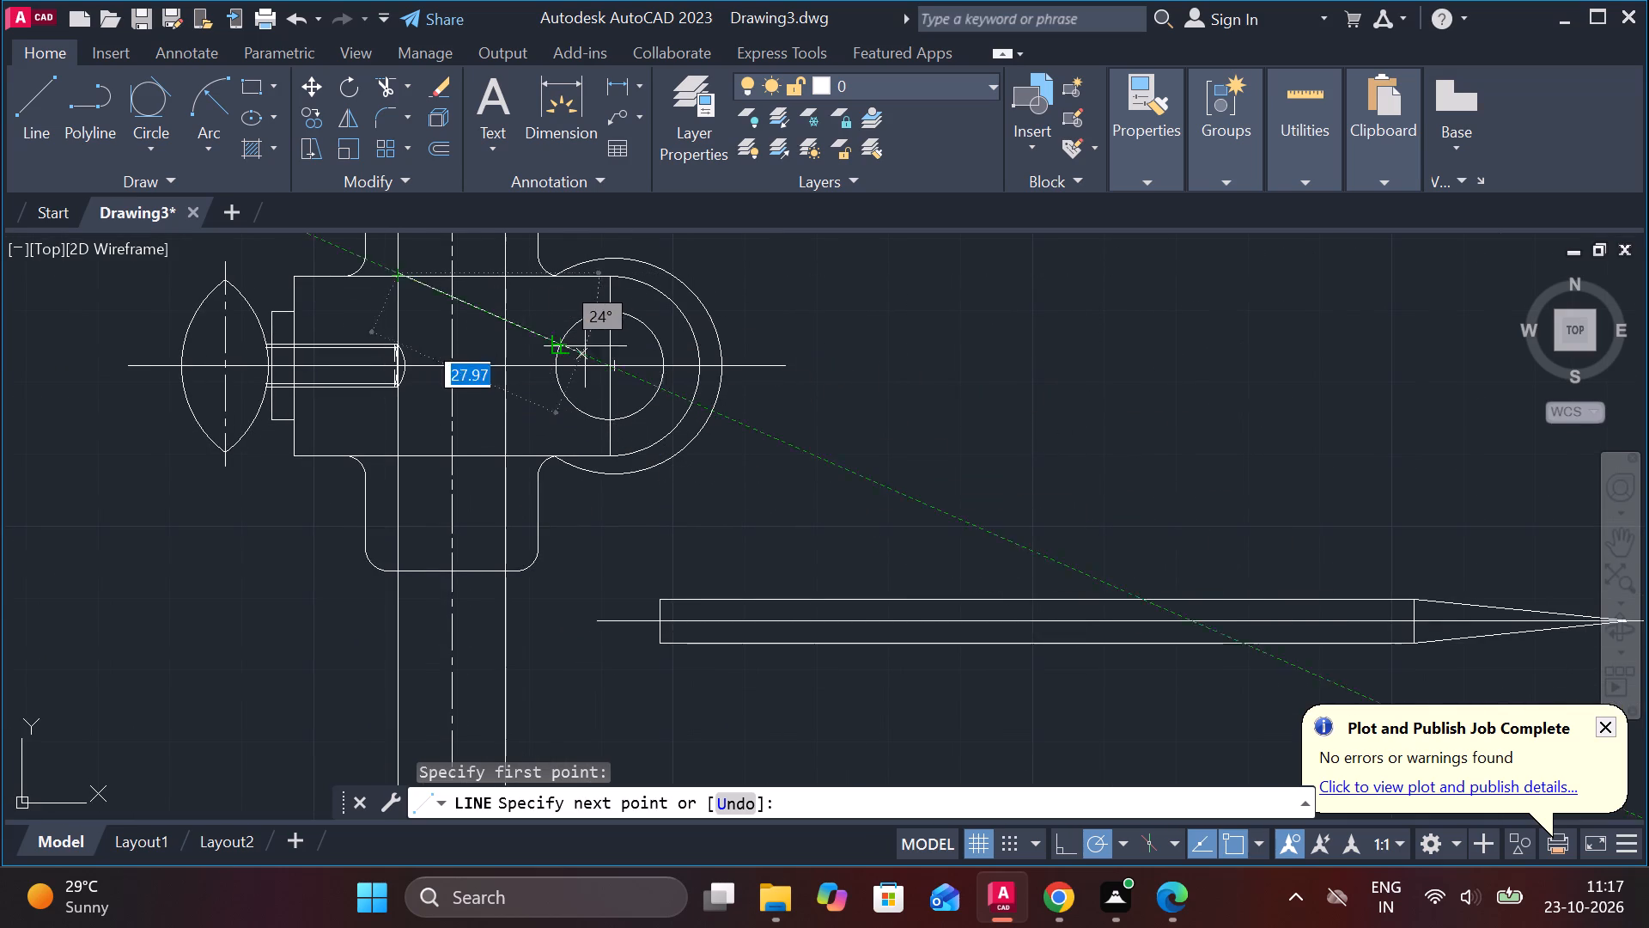
pyautogui.moveTo(614, 369); pyautogui.dragTo(675, 407, button='middle')
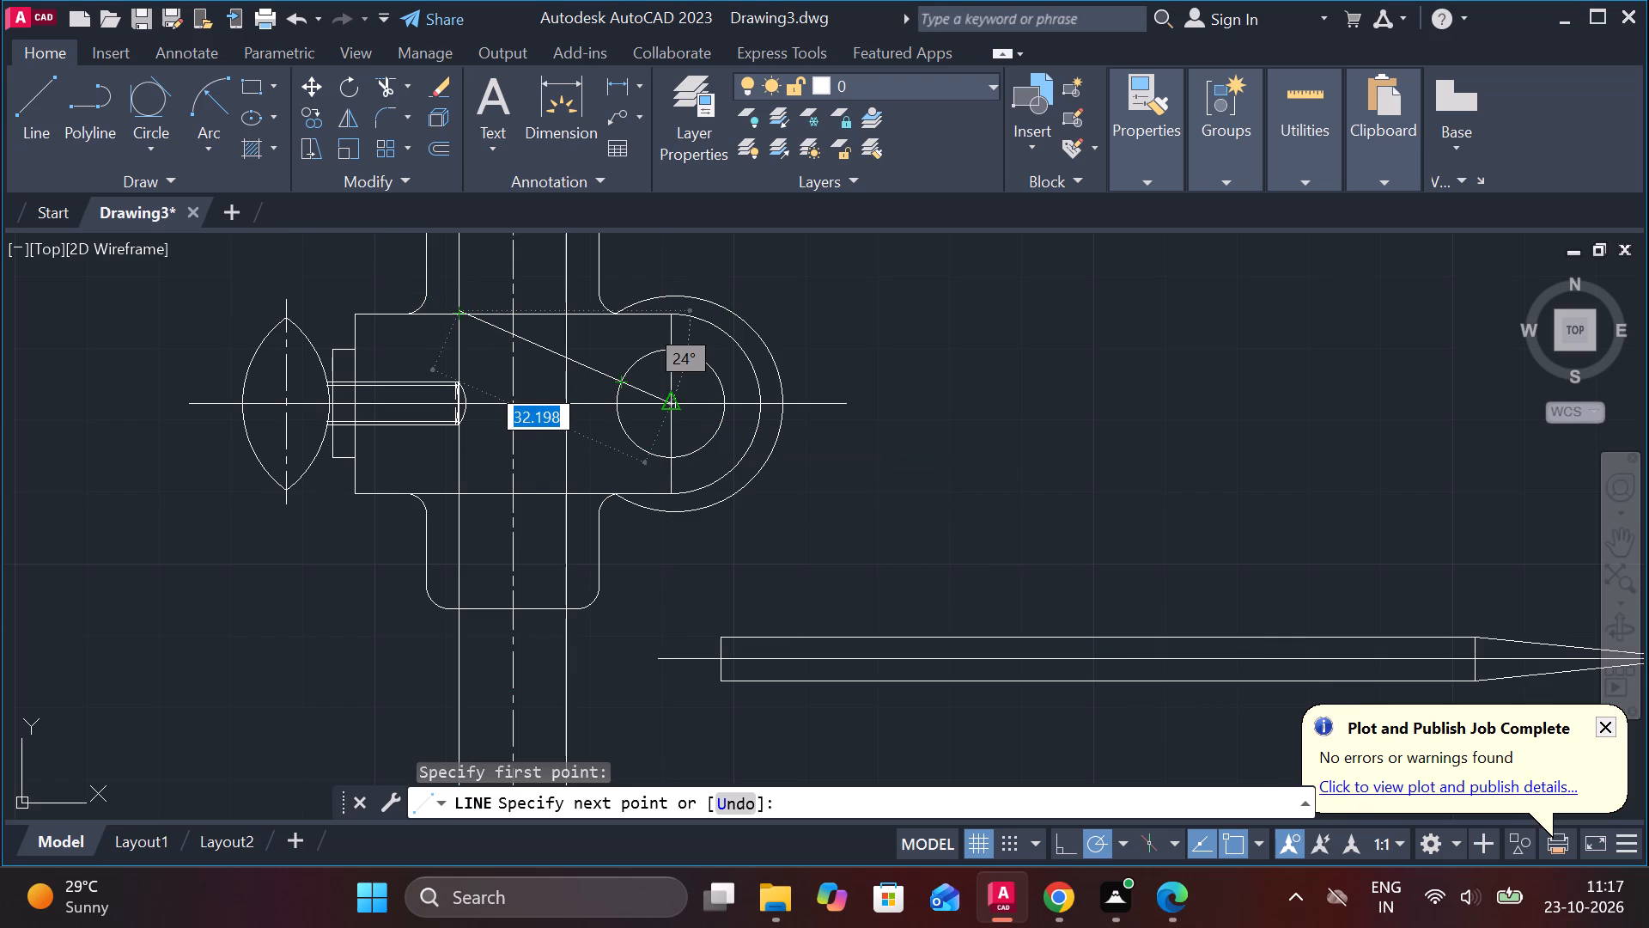
pyautogui.click(679, 406)
pyautogui.press('Escape')
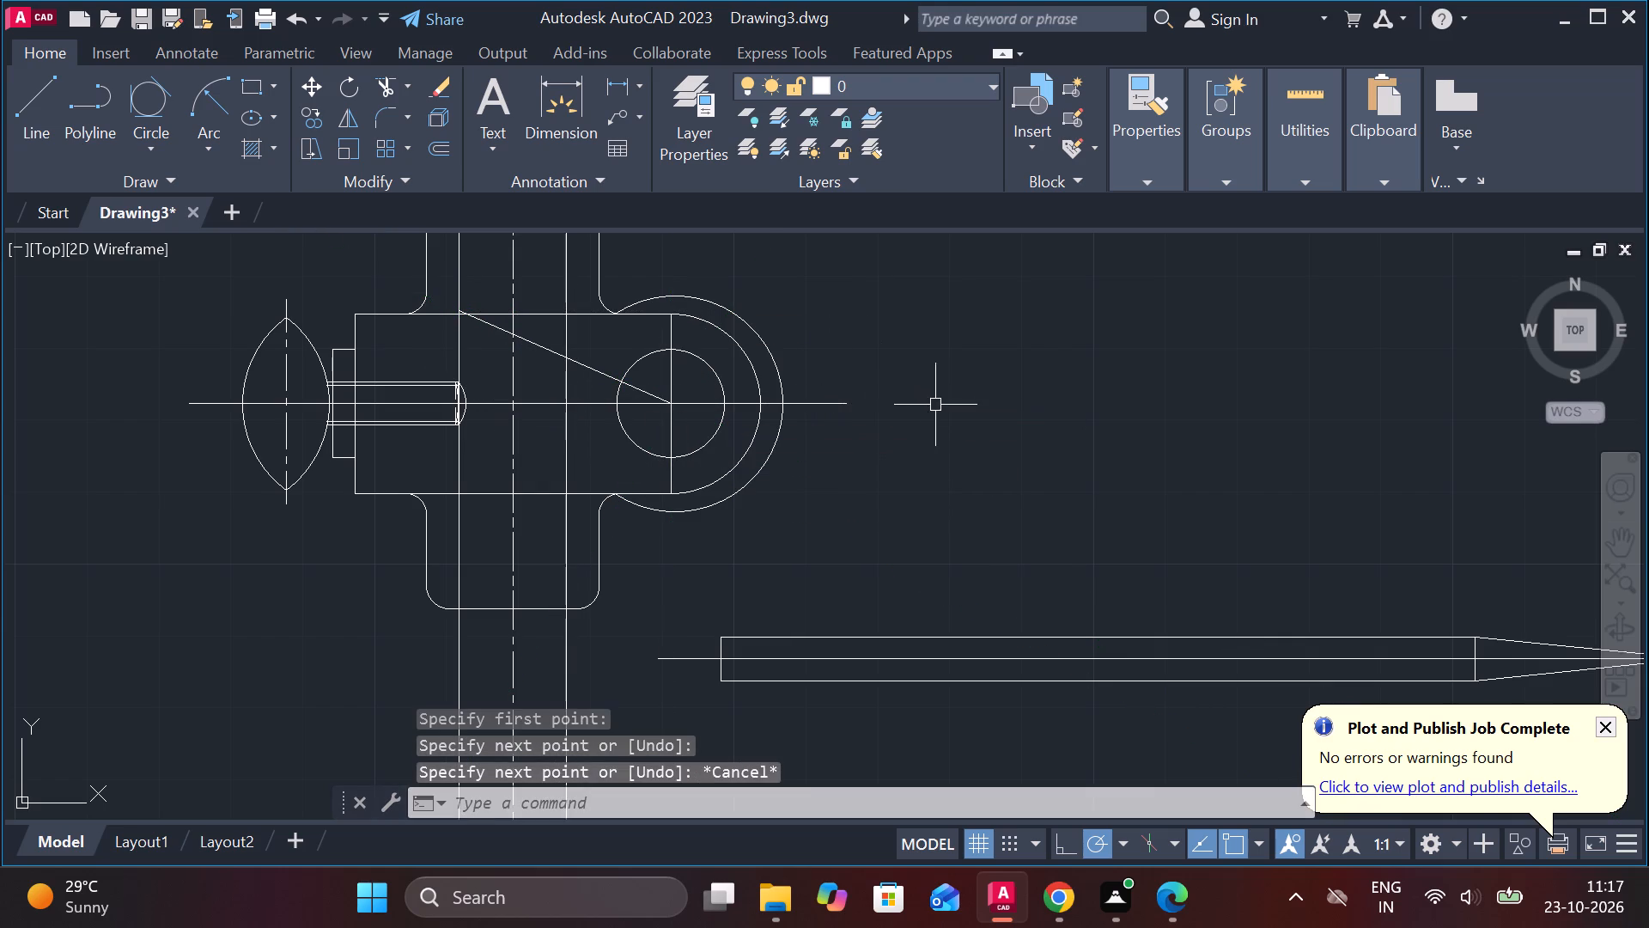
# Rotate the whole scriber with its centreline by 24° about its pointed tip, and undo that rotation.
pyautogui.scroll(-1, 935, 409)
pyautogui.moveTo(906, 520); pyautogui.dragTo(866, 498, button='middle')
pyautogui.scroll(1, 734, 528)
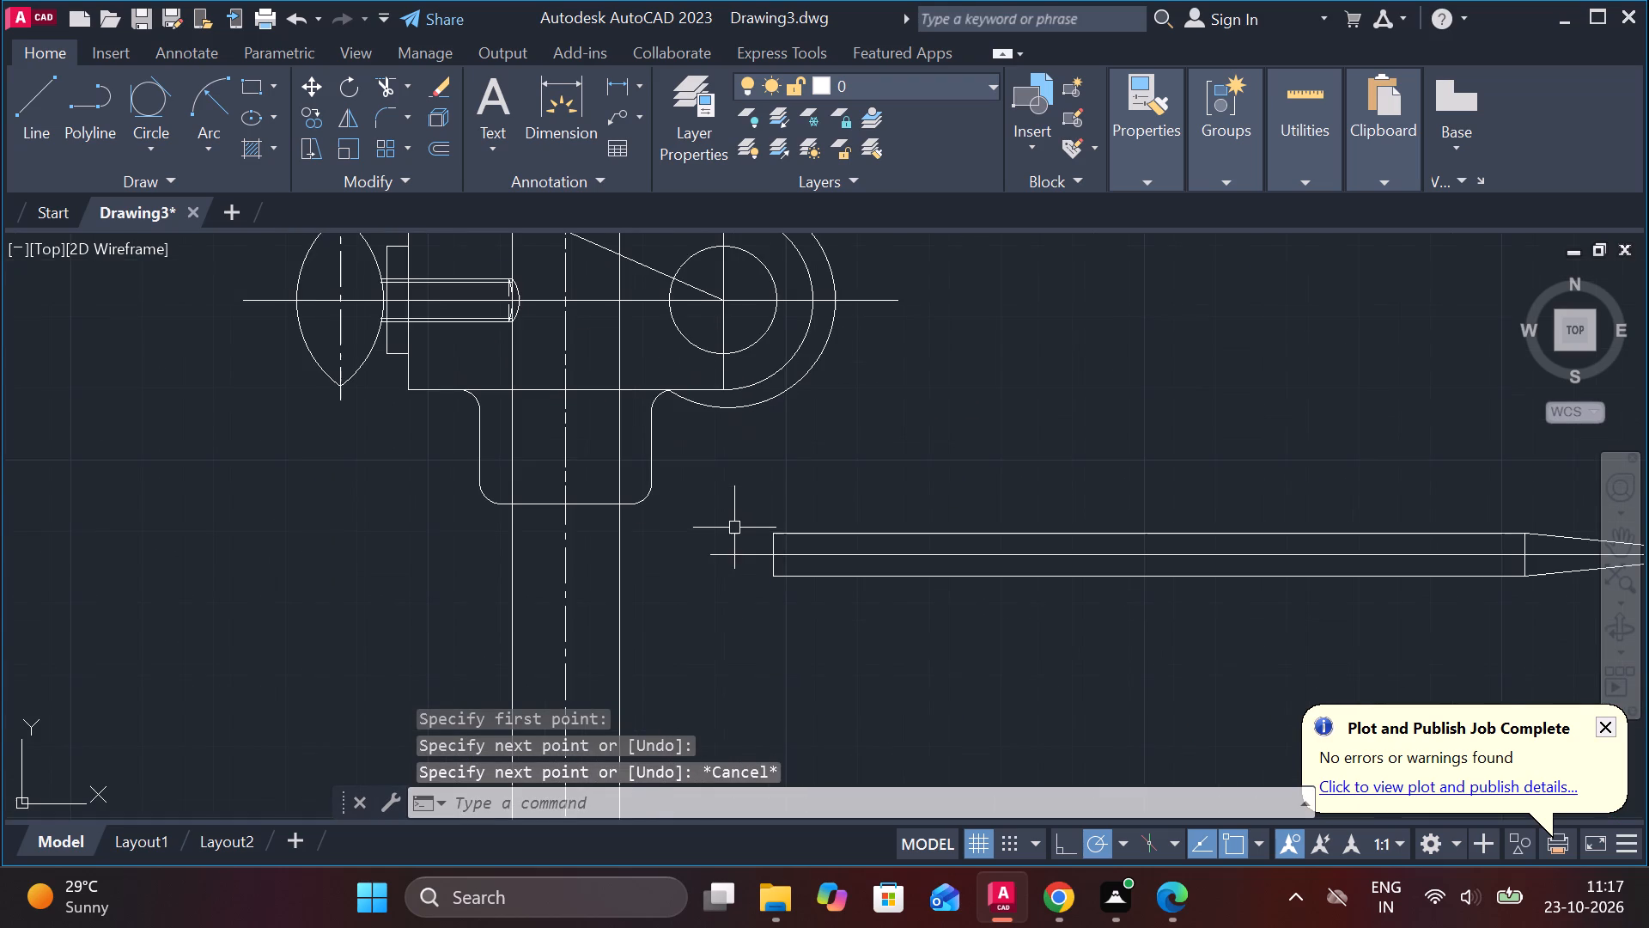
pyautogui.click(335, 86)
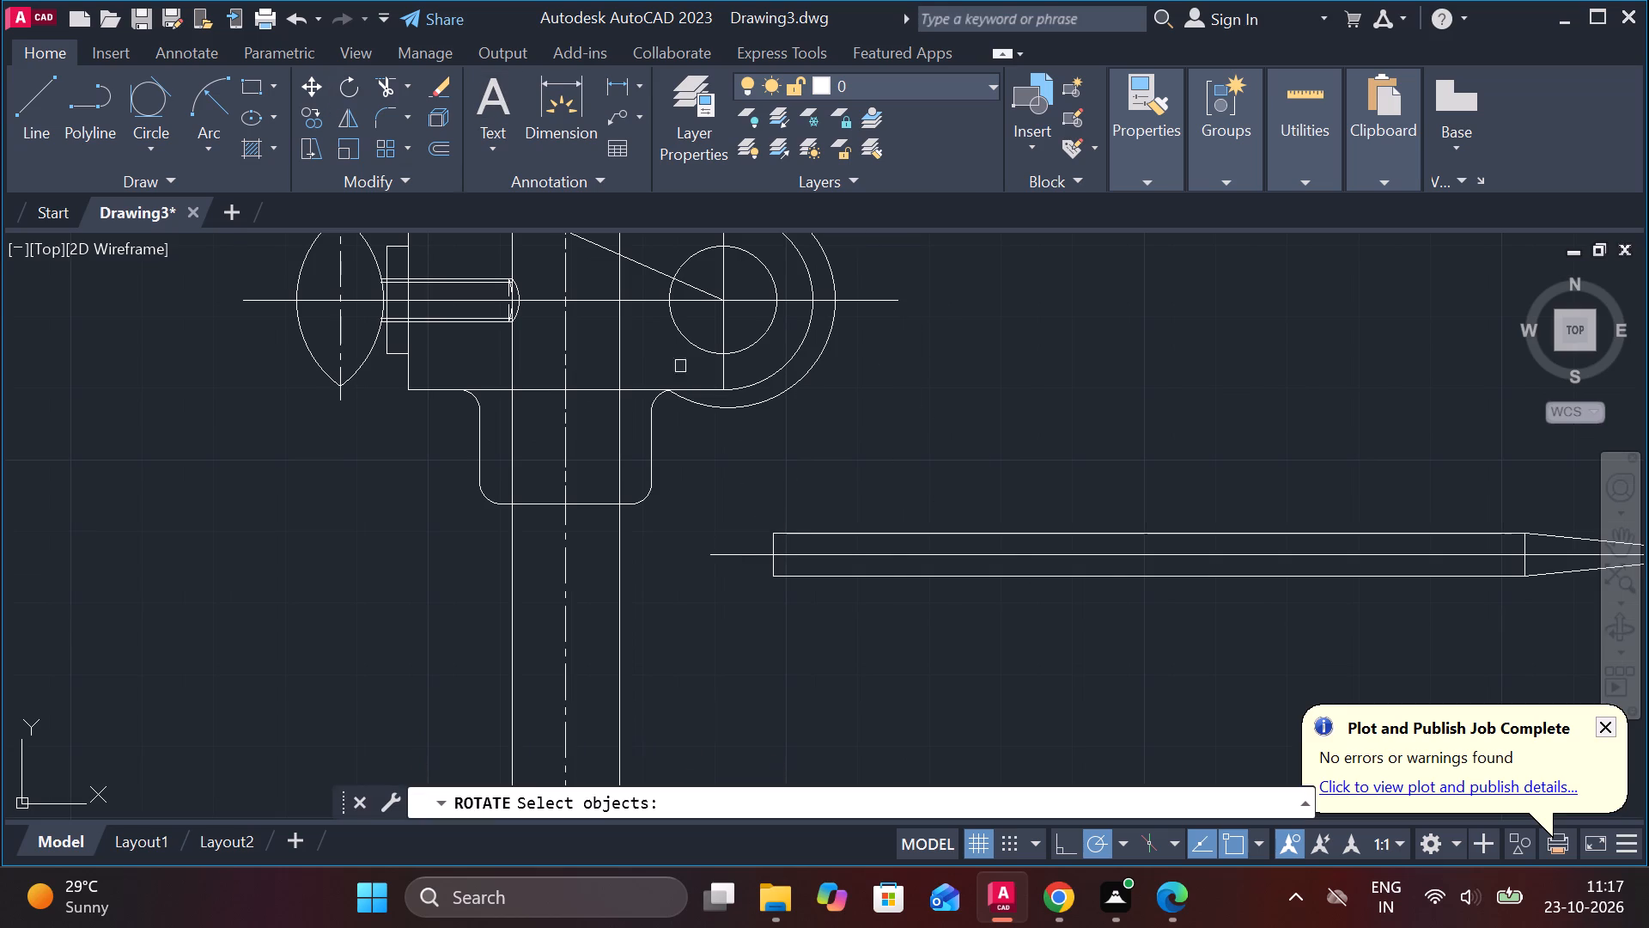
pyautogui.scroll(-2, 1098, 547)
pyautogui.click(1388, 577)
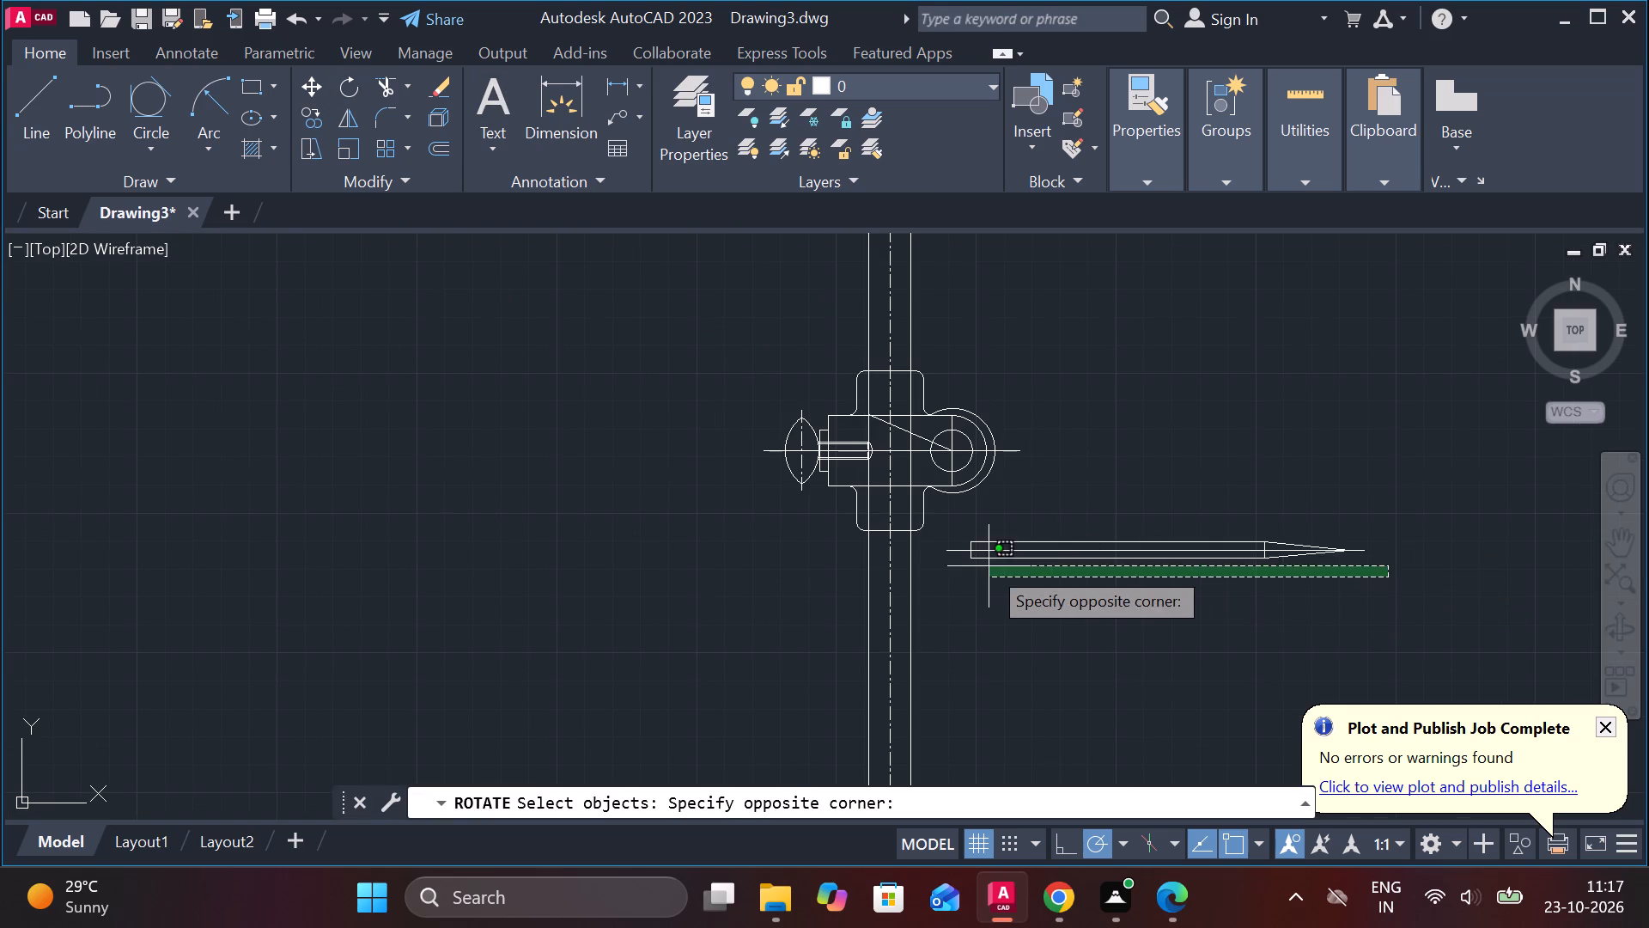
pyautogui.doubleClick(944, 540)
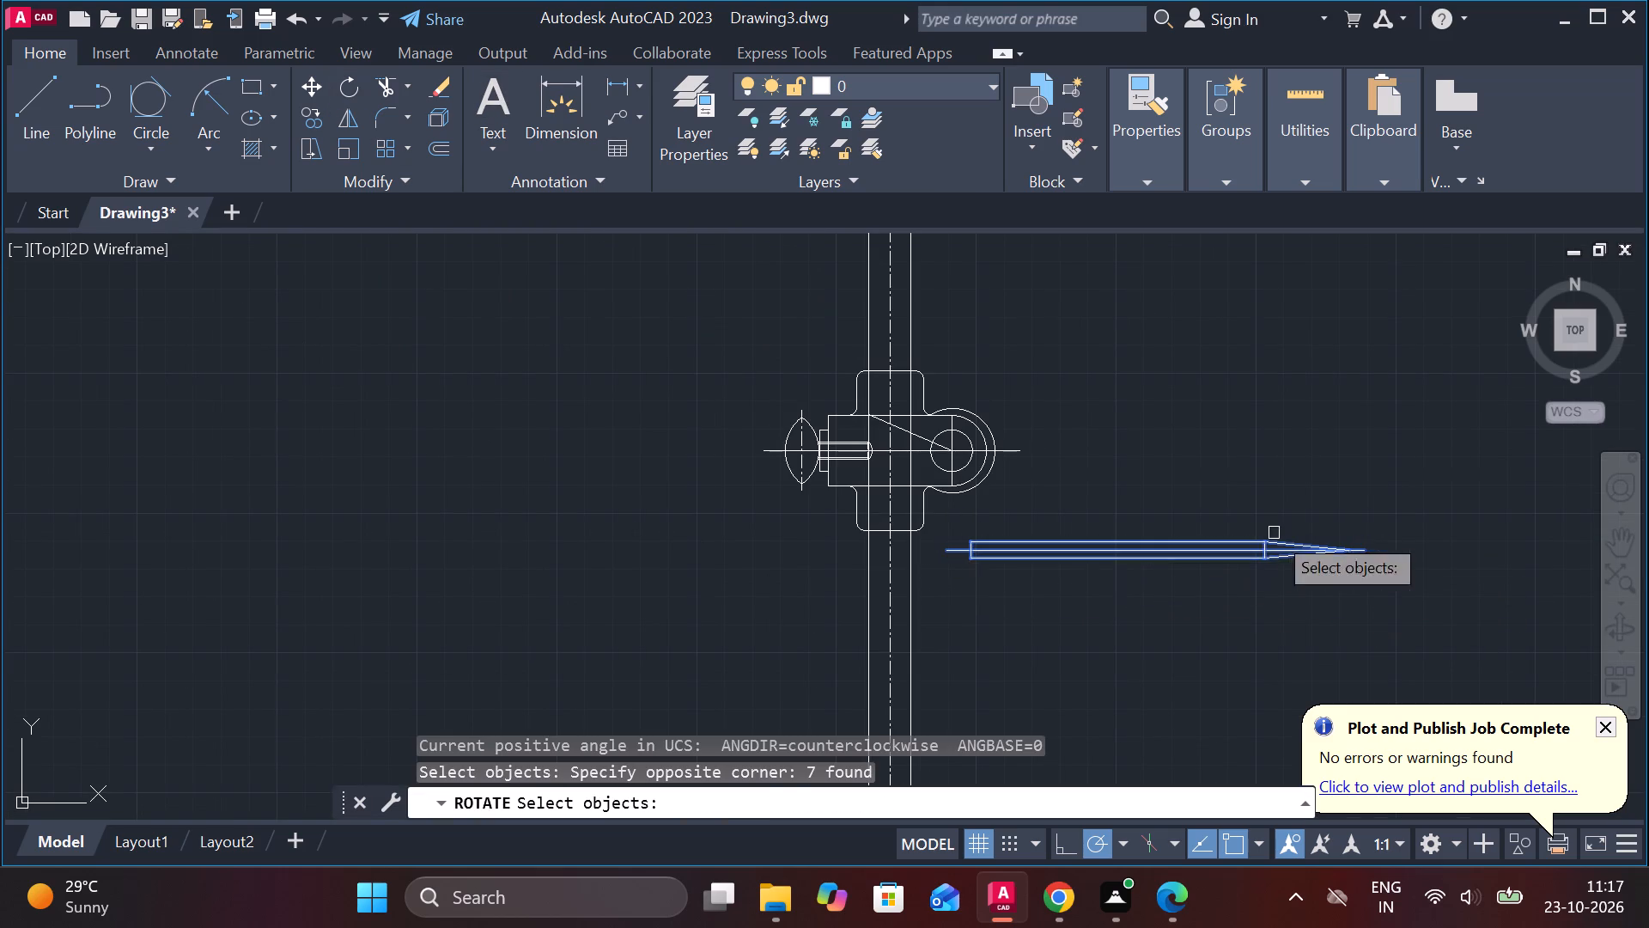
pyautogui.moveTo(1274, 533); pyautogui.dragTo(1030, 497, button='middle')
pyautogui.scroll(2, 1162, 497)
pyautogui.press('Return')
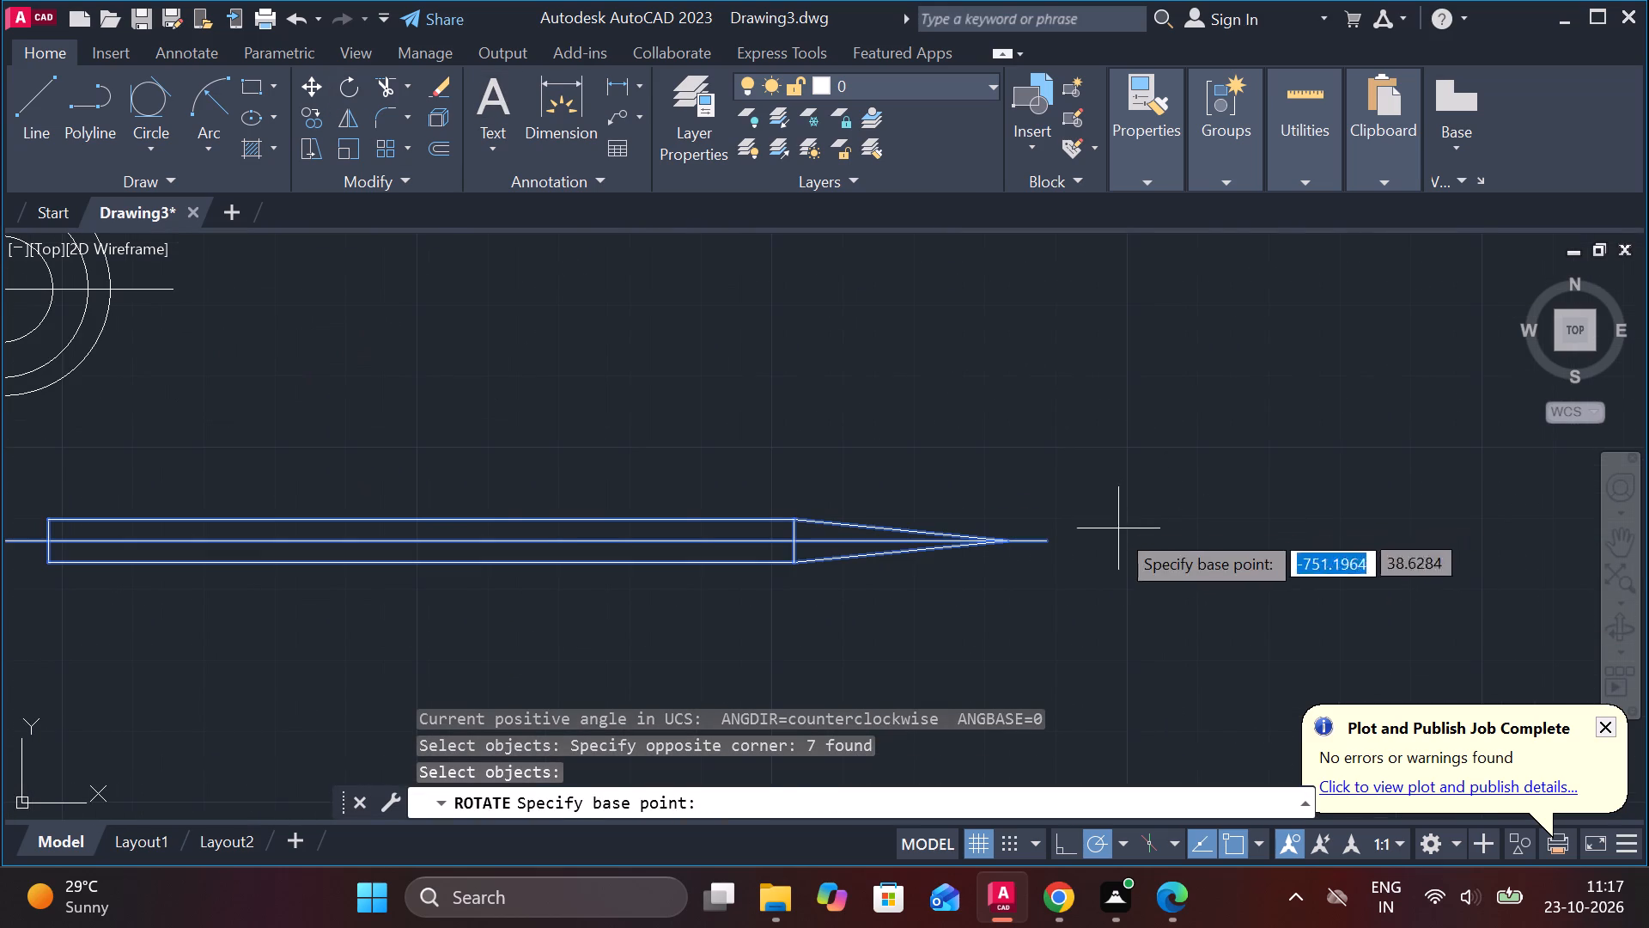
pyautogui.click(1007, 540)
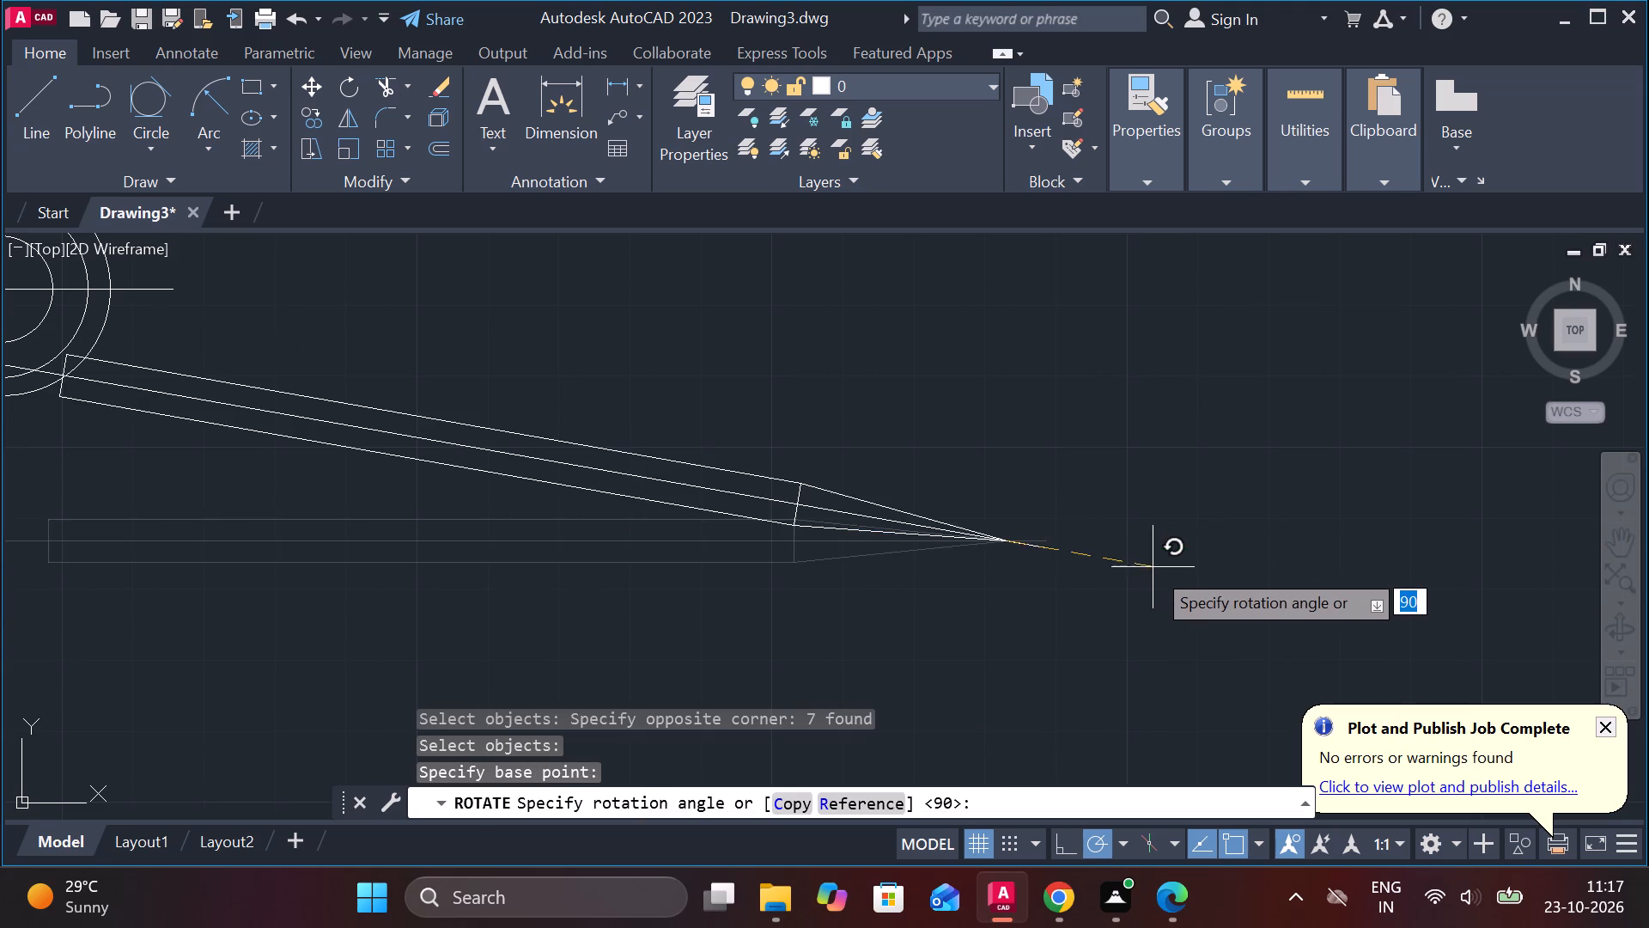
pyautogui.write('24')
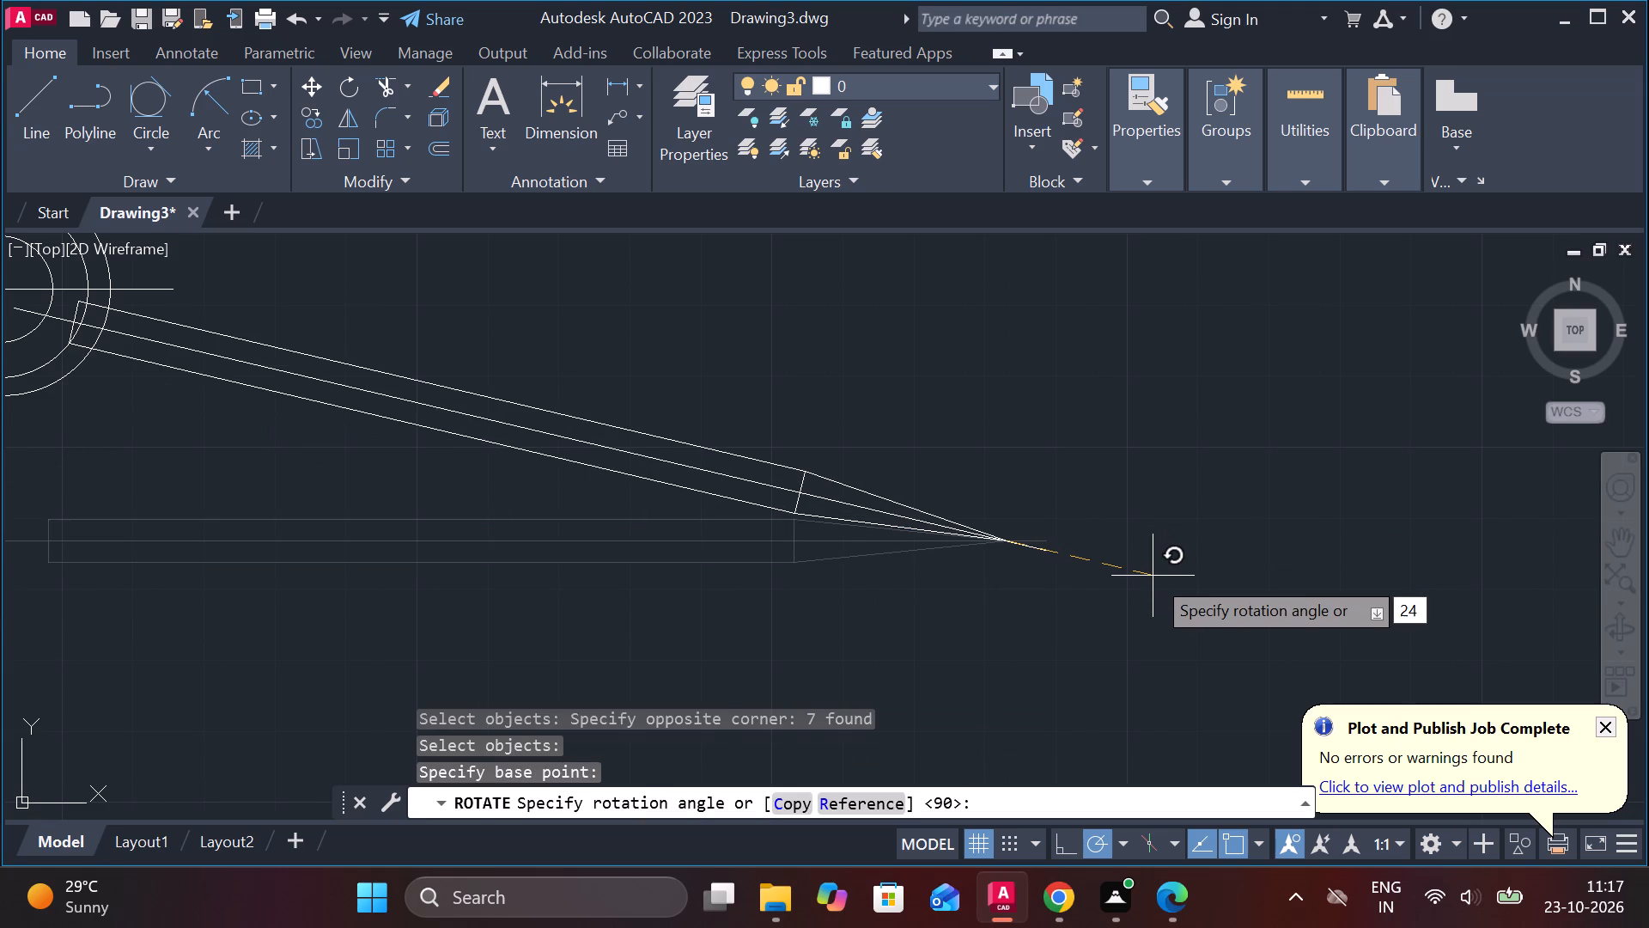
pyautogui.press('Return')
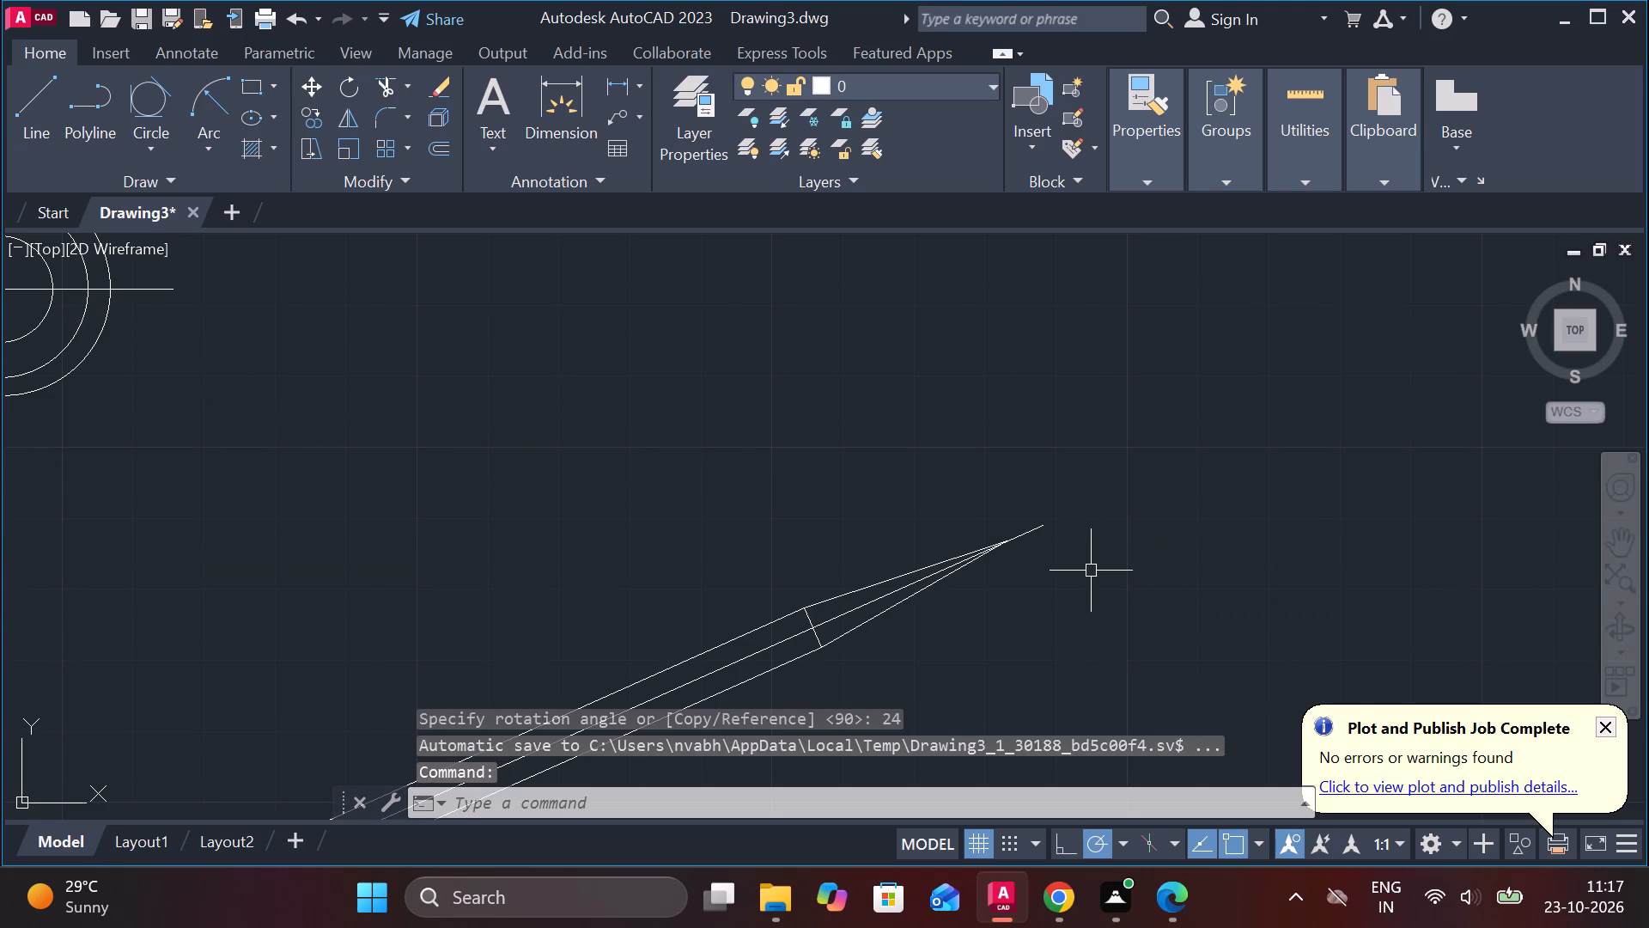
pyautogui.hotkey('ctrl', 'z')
# Rotate the whole scriber with its centreline by -24° about its pointed tip.
pyautogui.click(681, 487)
pyautogui.moveTo(1044, 529); pyautogui.dragTo(885, 512, button='middle')
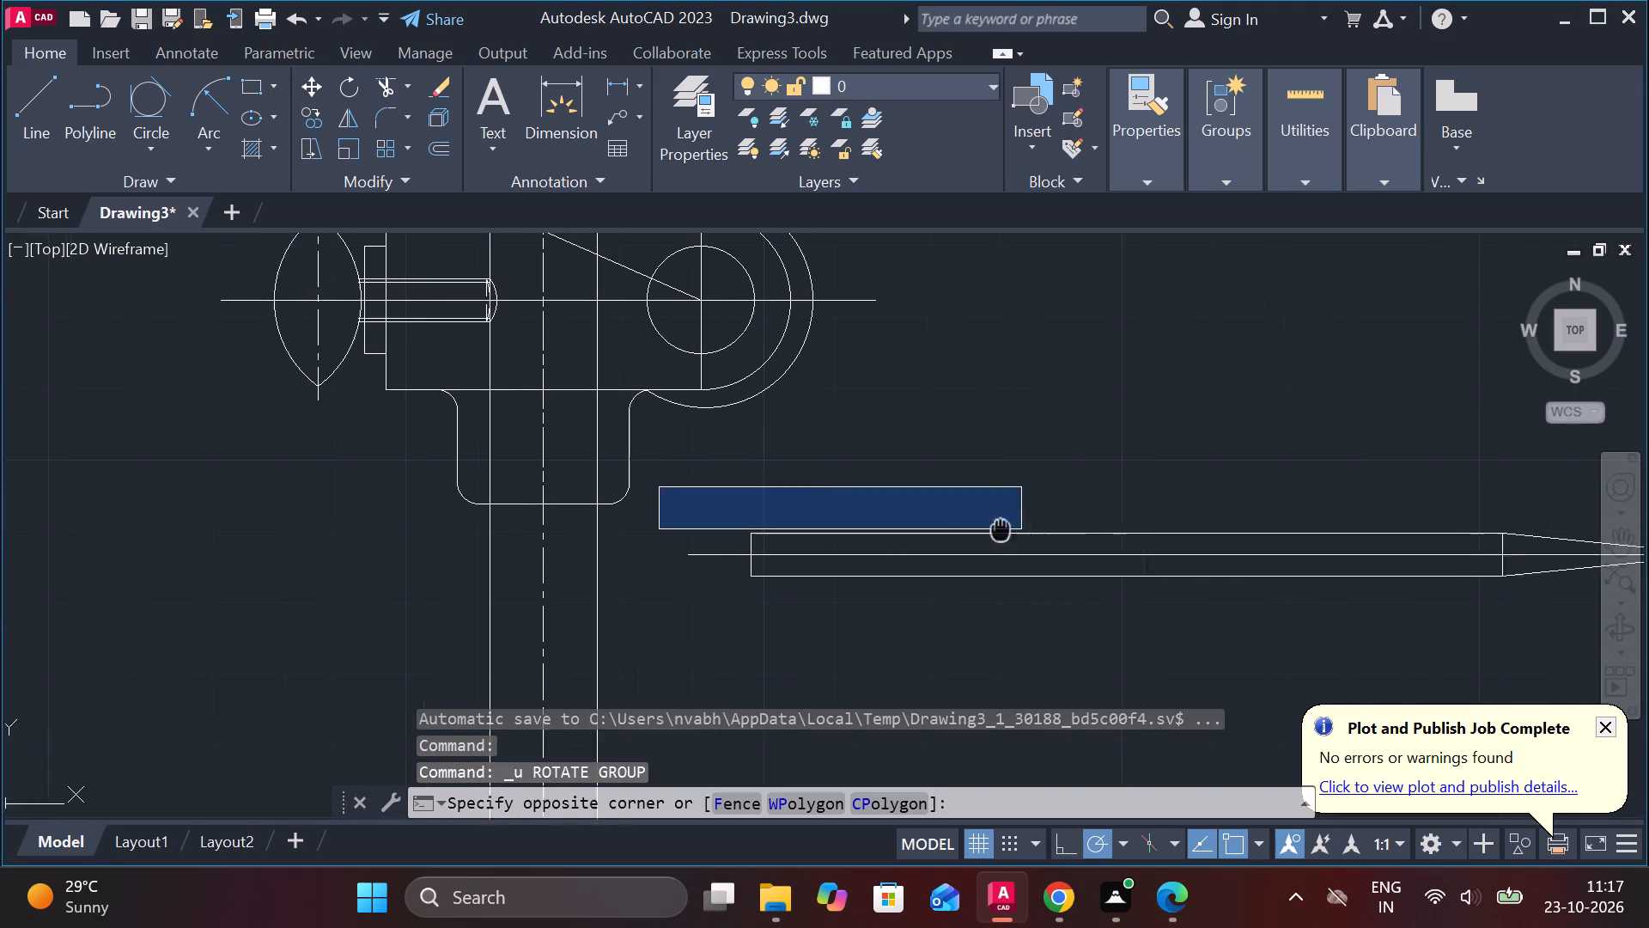
pyautogui.moveTo(885, 512); pyautogui.dragTo(667, 483, button='middle')
pyautogui.click(1488, 565)
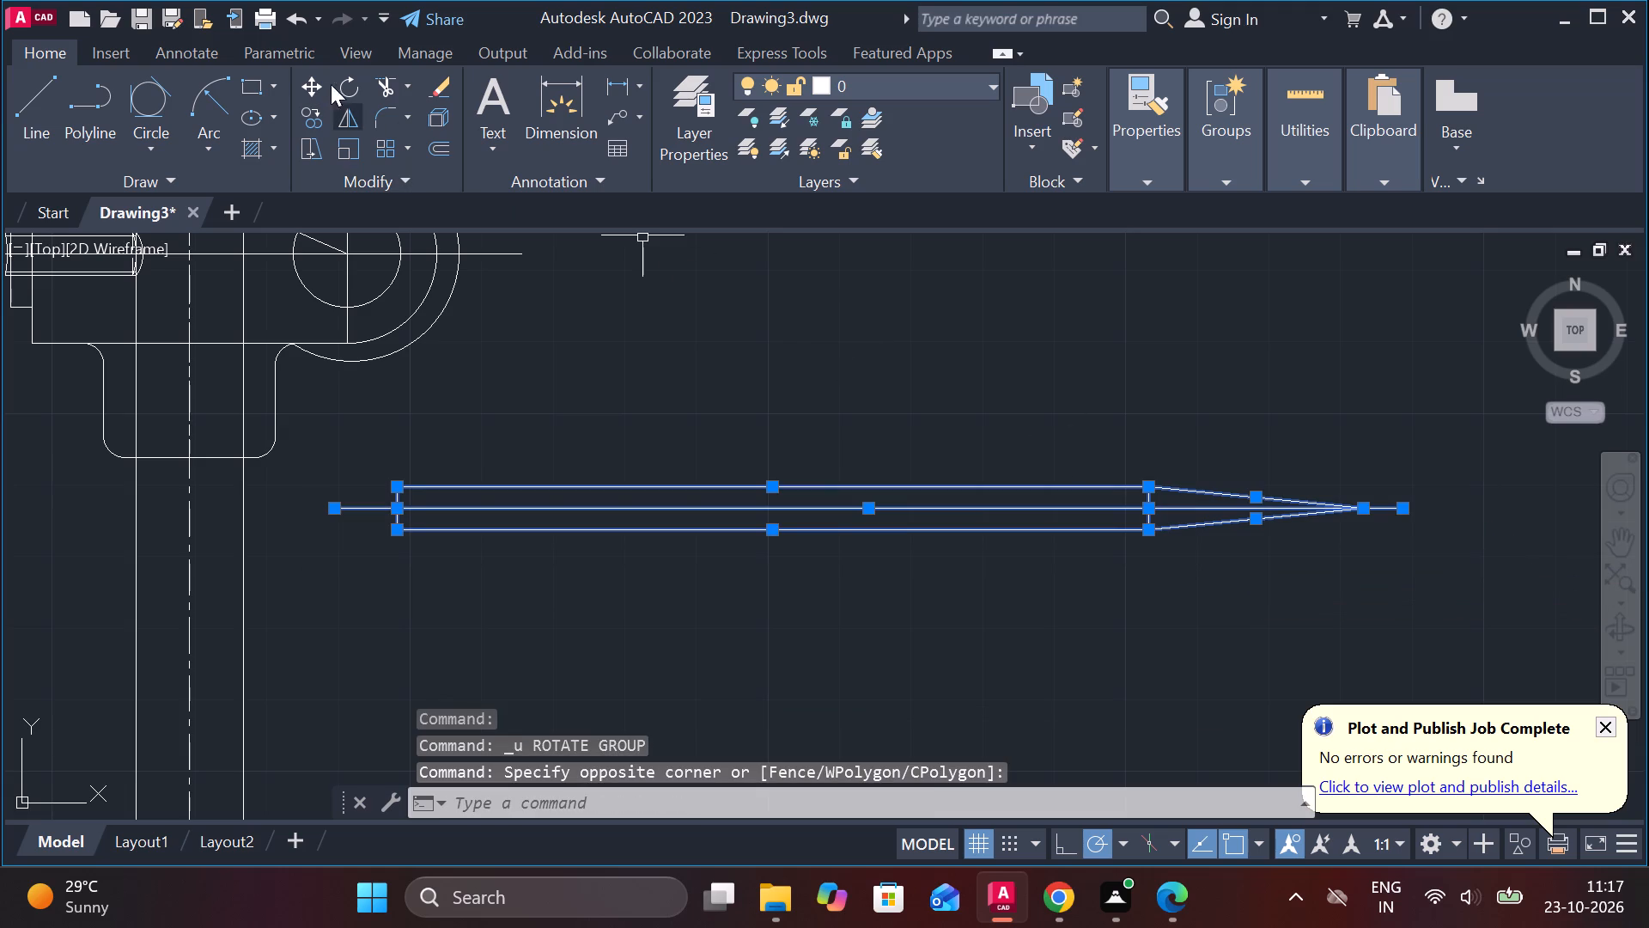
pyautogui.click(350, 84)
pyautogui.doubleClick(1379, 519)
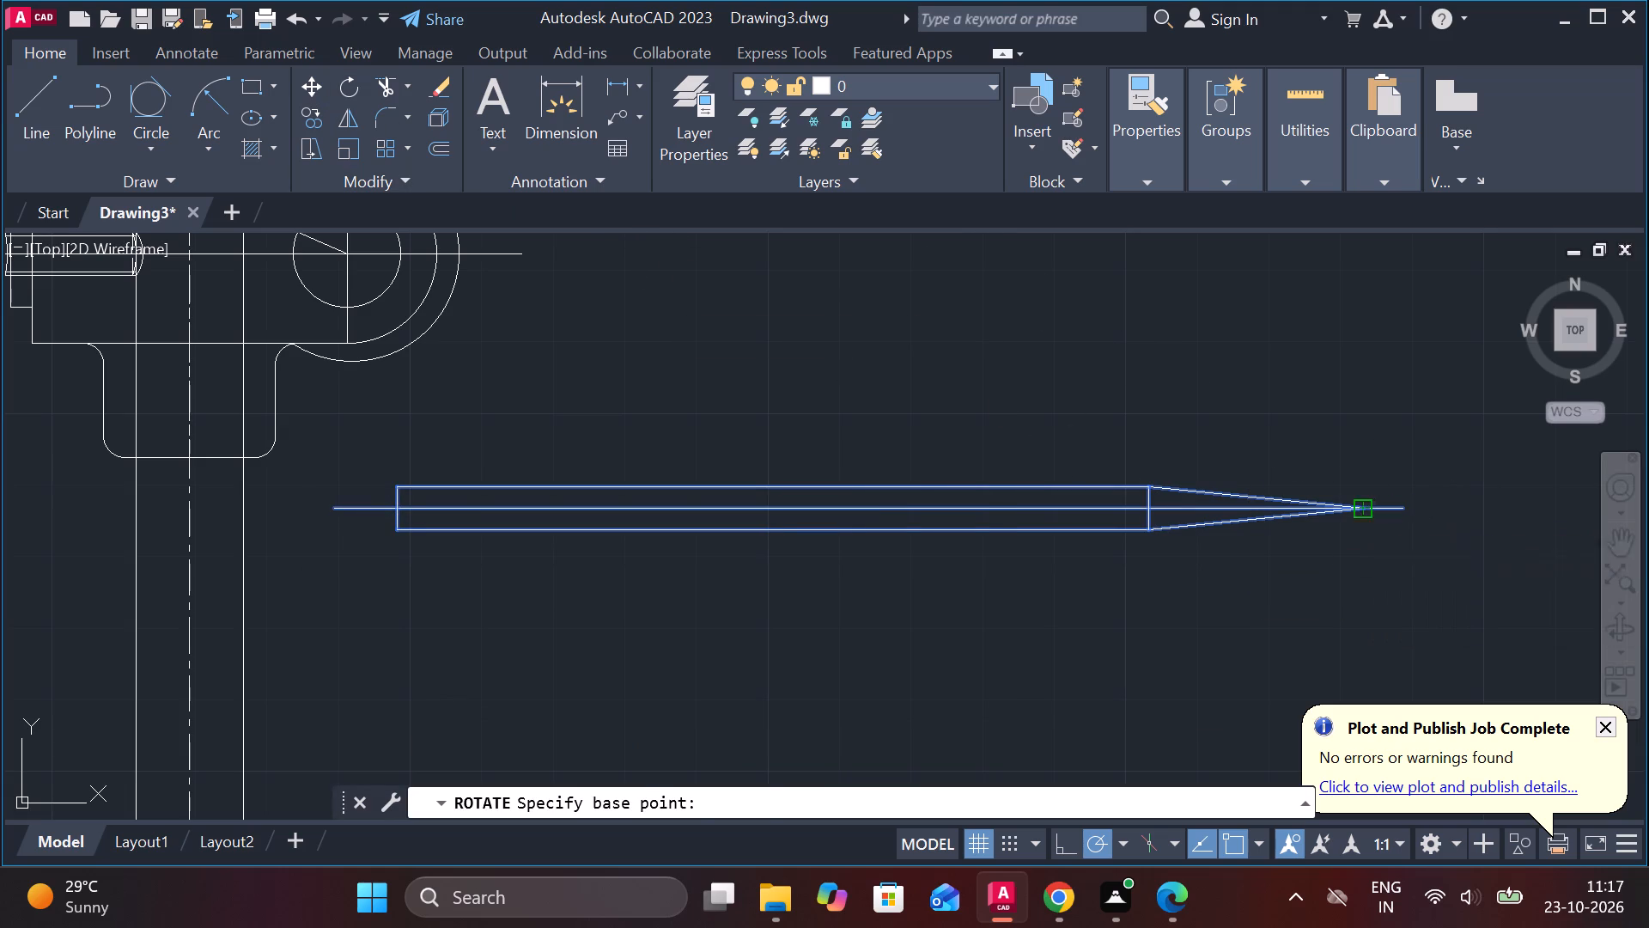
pyautogui.write('-24')
pyautogui.press('Return')
pyautogui.scroll(-1, 1259, 515)
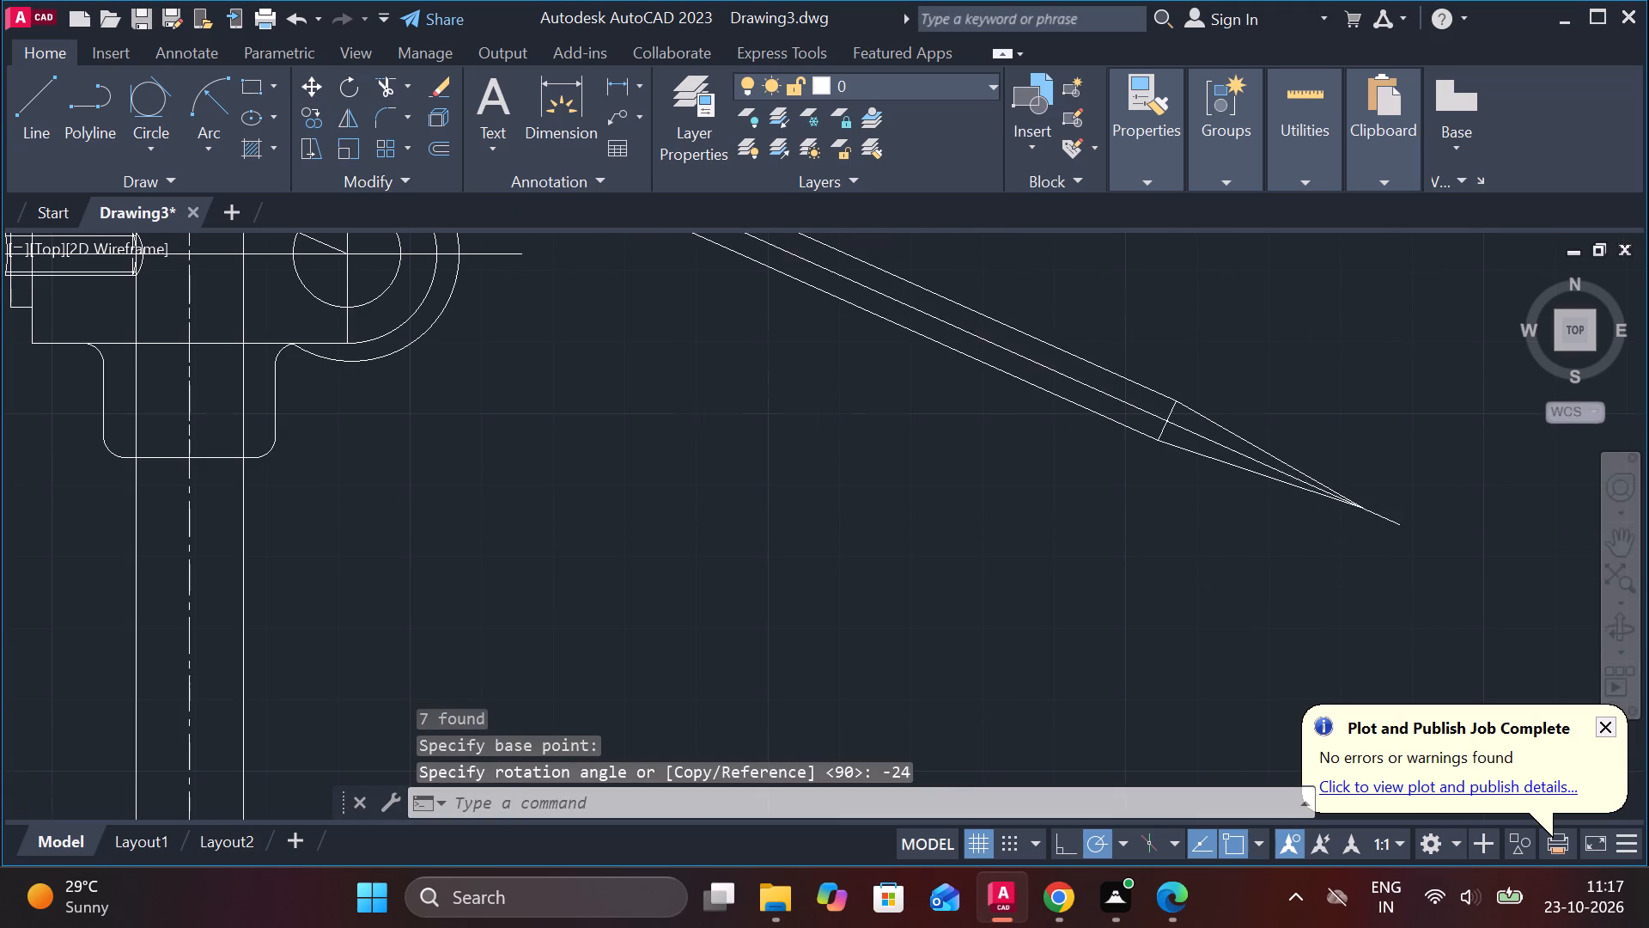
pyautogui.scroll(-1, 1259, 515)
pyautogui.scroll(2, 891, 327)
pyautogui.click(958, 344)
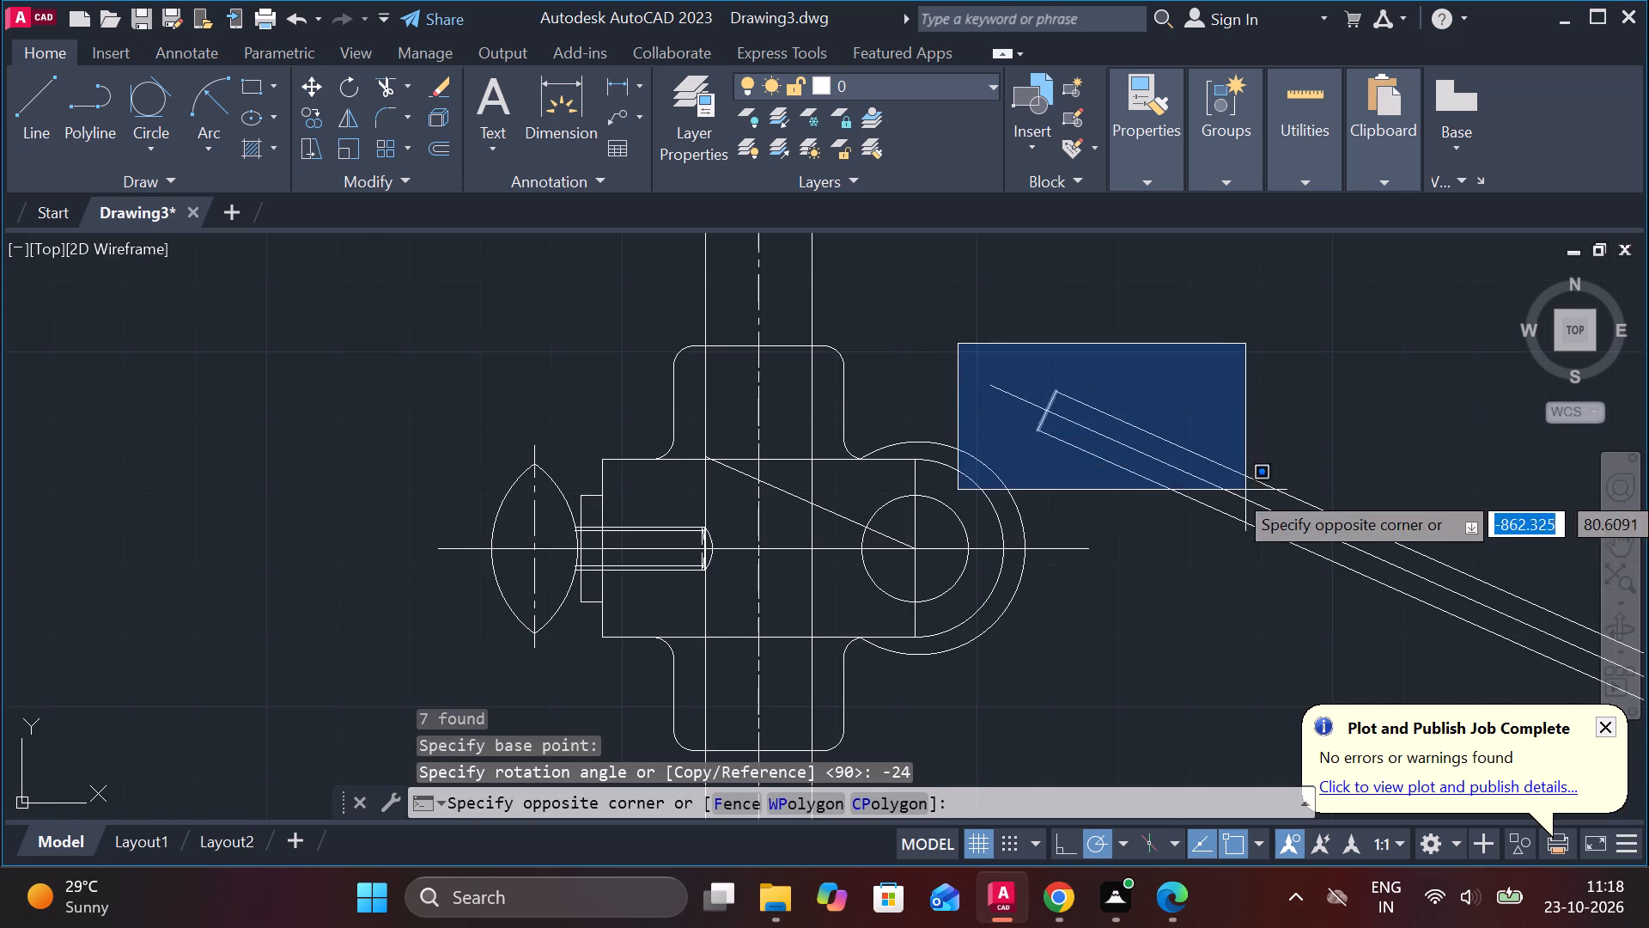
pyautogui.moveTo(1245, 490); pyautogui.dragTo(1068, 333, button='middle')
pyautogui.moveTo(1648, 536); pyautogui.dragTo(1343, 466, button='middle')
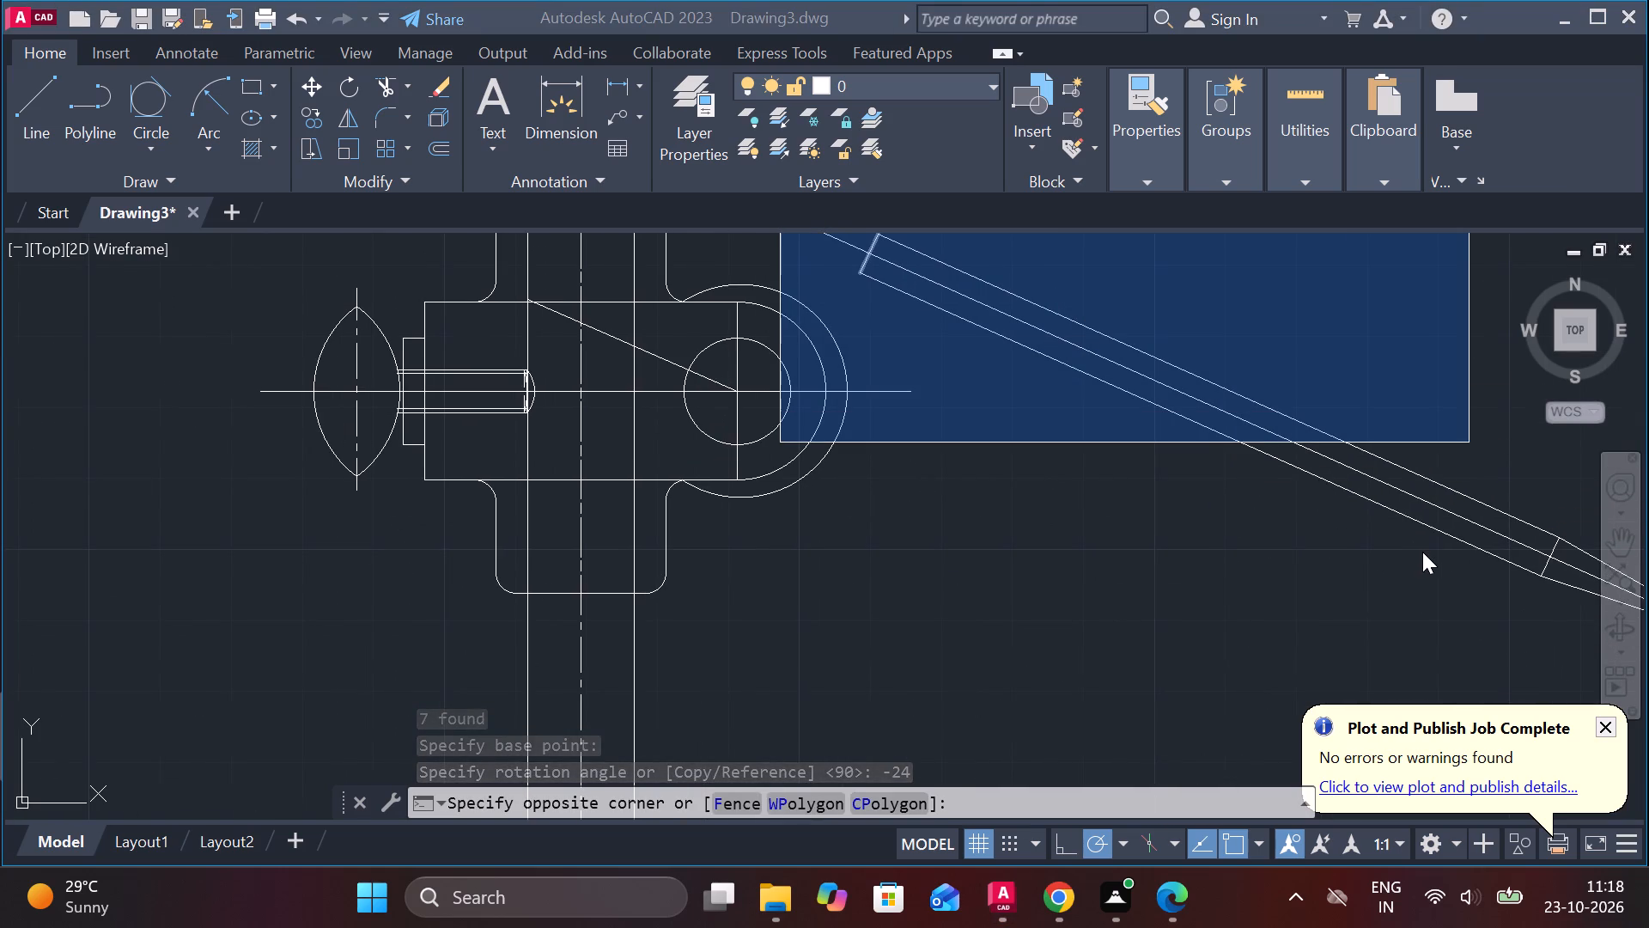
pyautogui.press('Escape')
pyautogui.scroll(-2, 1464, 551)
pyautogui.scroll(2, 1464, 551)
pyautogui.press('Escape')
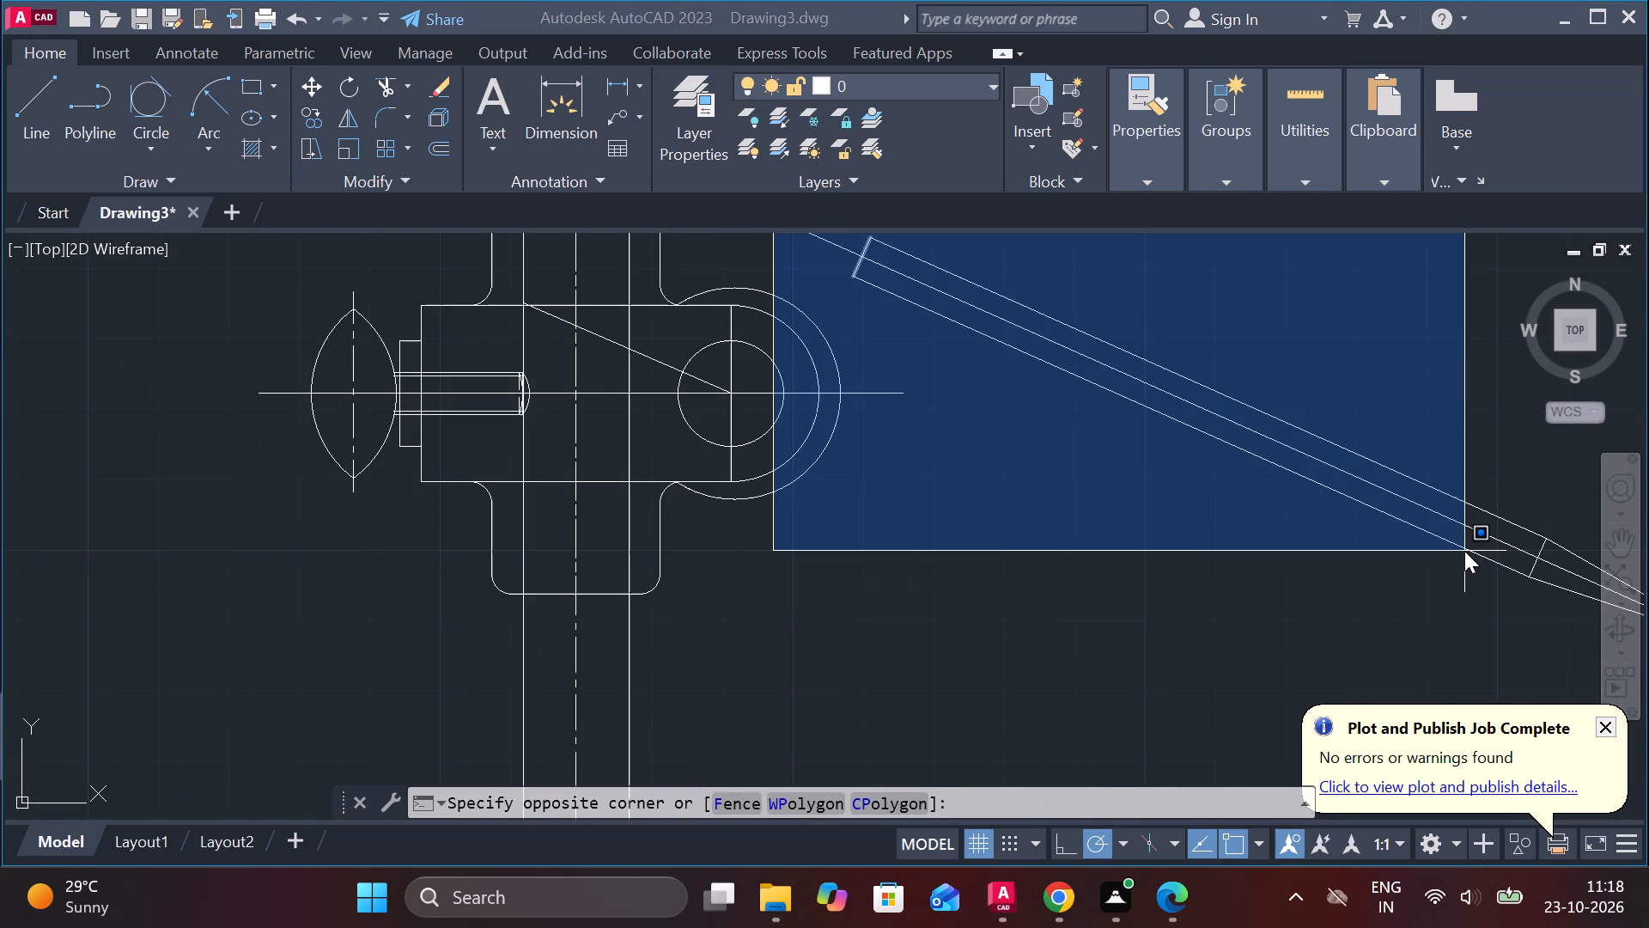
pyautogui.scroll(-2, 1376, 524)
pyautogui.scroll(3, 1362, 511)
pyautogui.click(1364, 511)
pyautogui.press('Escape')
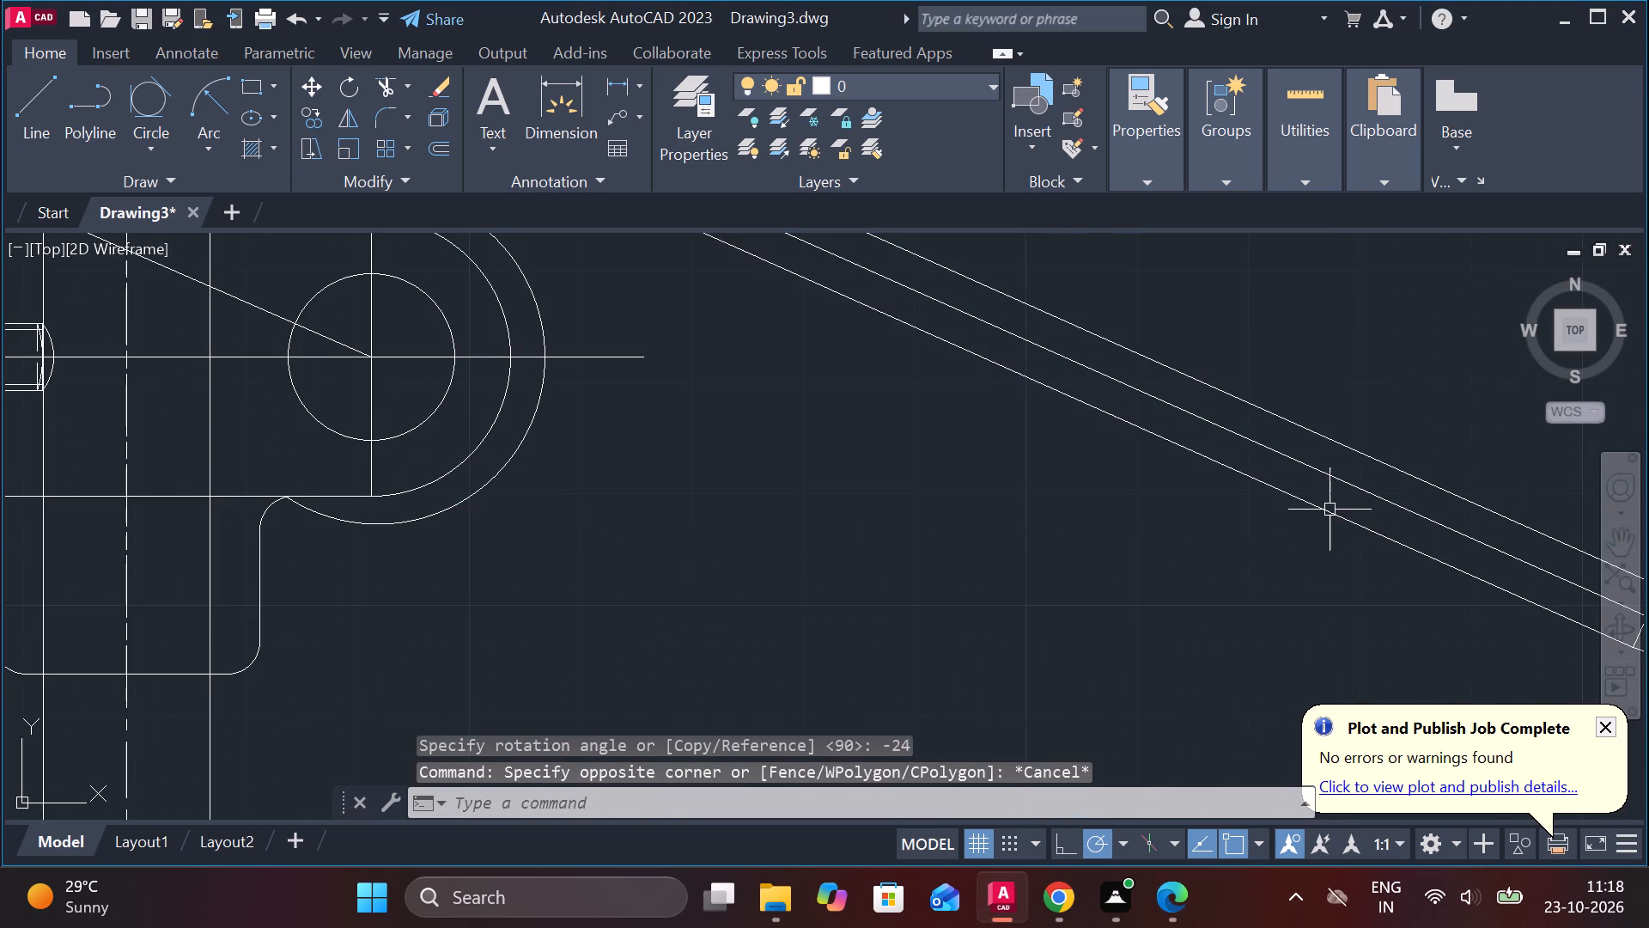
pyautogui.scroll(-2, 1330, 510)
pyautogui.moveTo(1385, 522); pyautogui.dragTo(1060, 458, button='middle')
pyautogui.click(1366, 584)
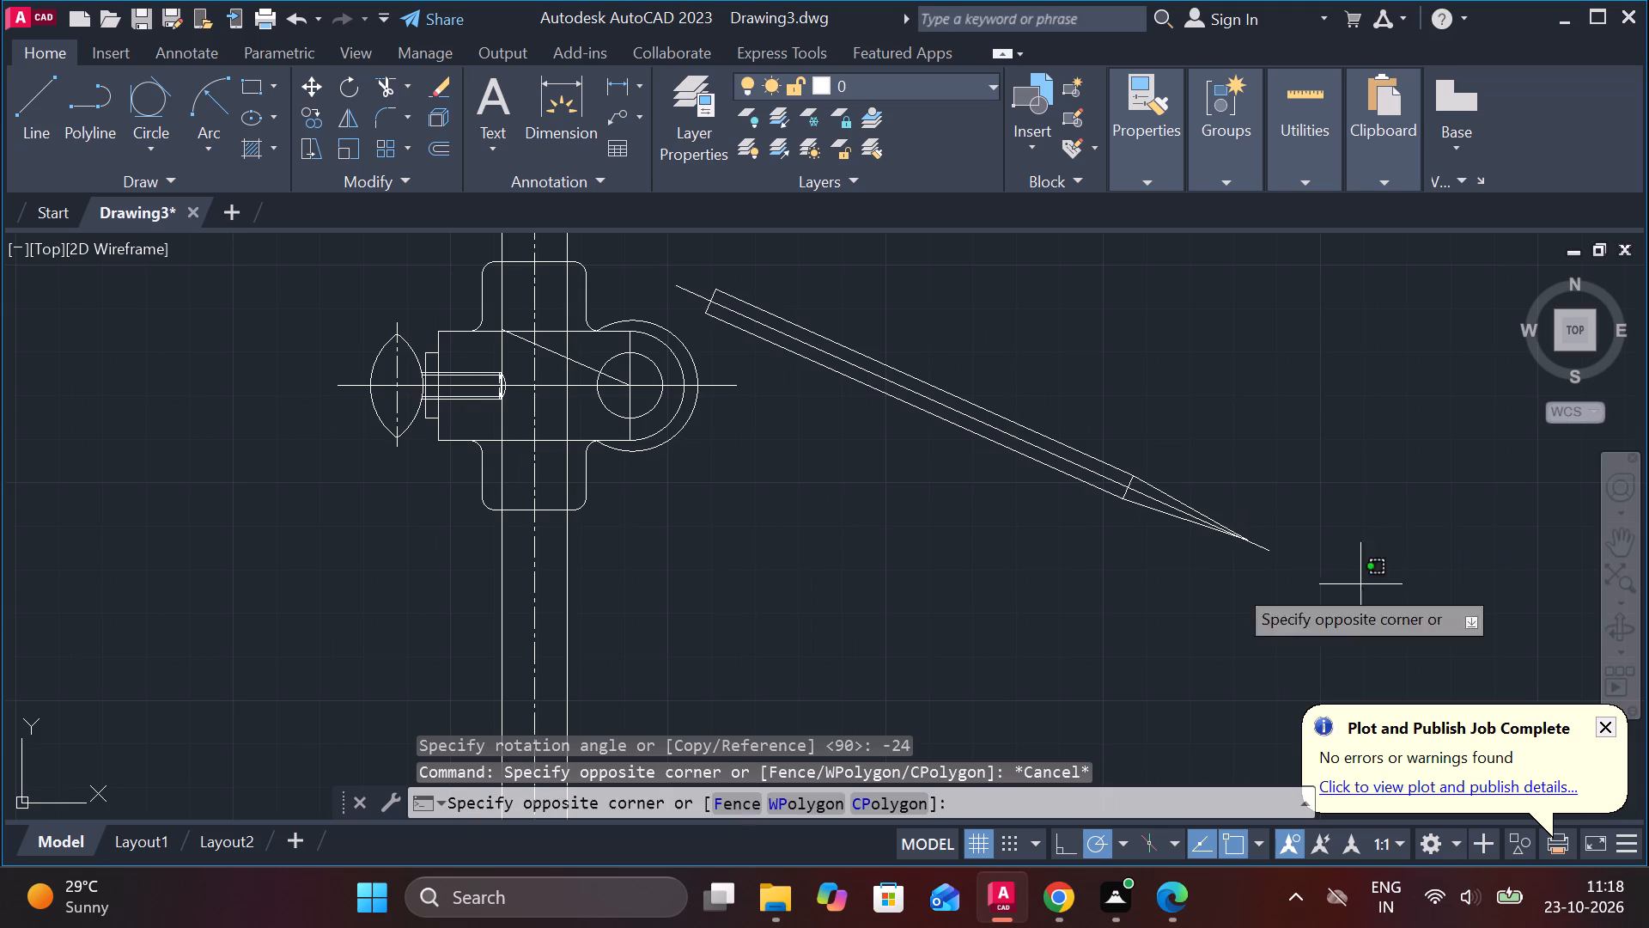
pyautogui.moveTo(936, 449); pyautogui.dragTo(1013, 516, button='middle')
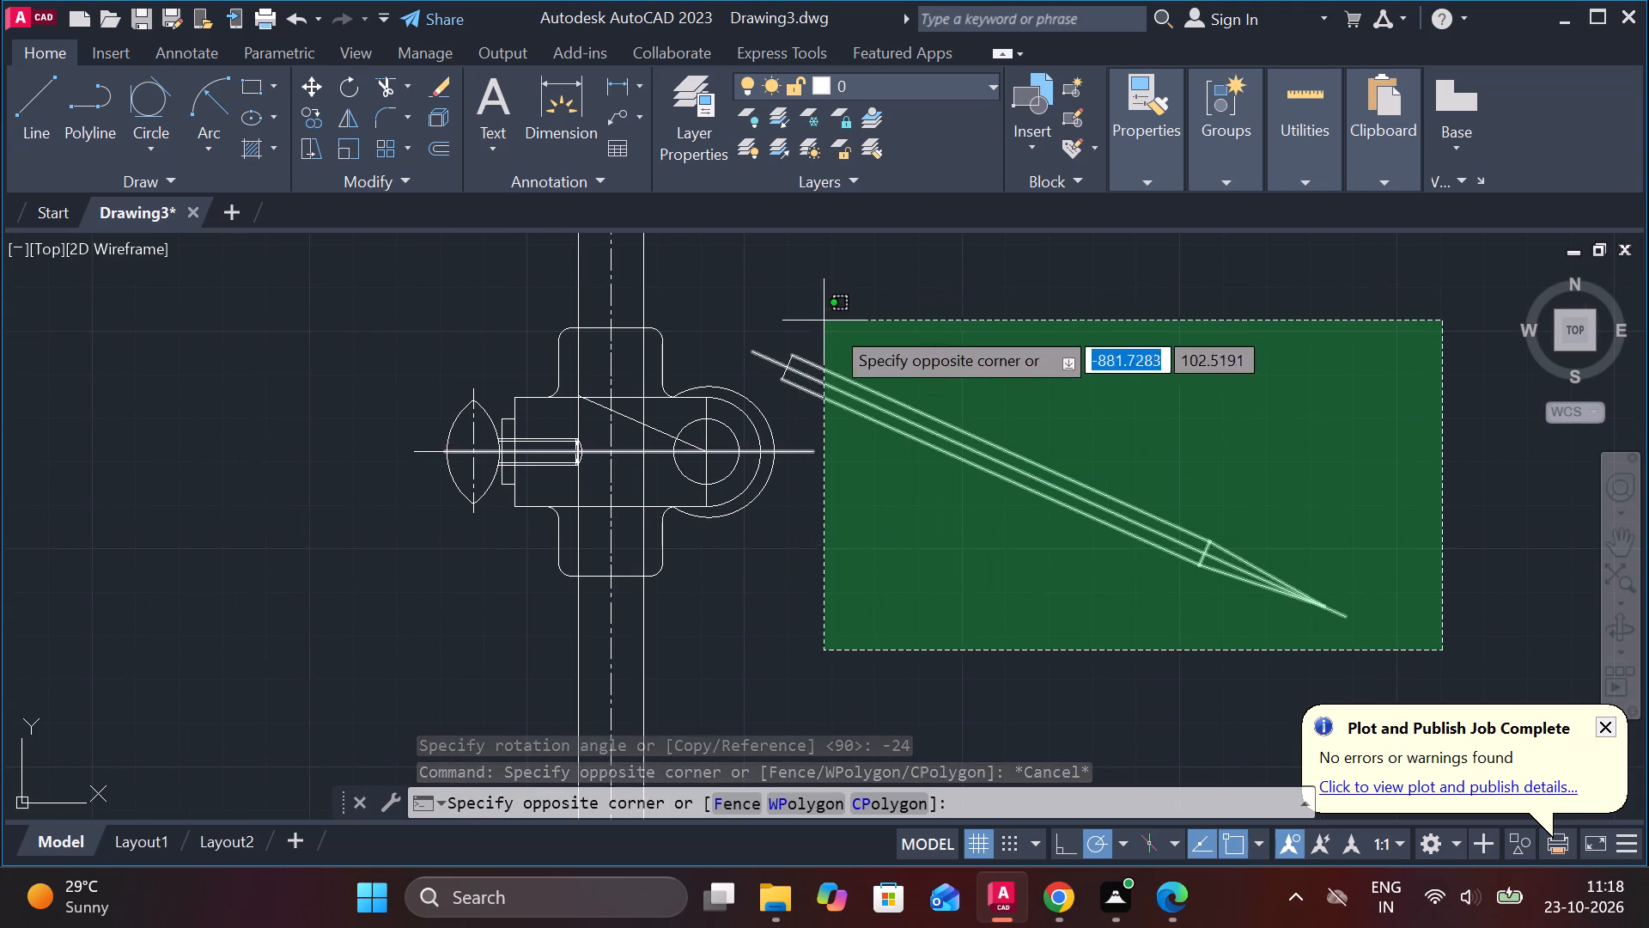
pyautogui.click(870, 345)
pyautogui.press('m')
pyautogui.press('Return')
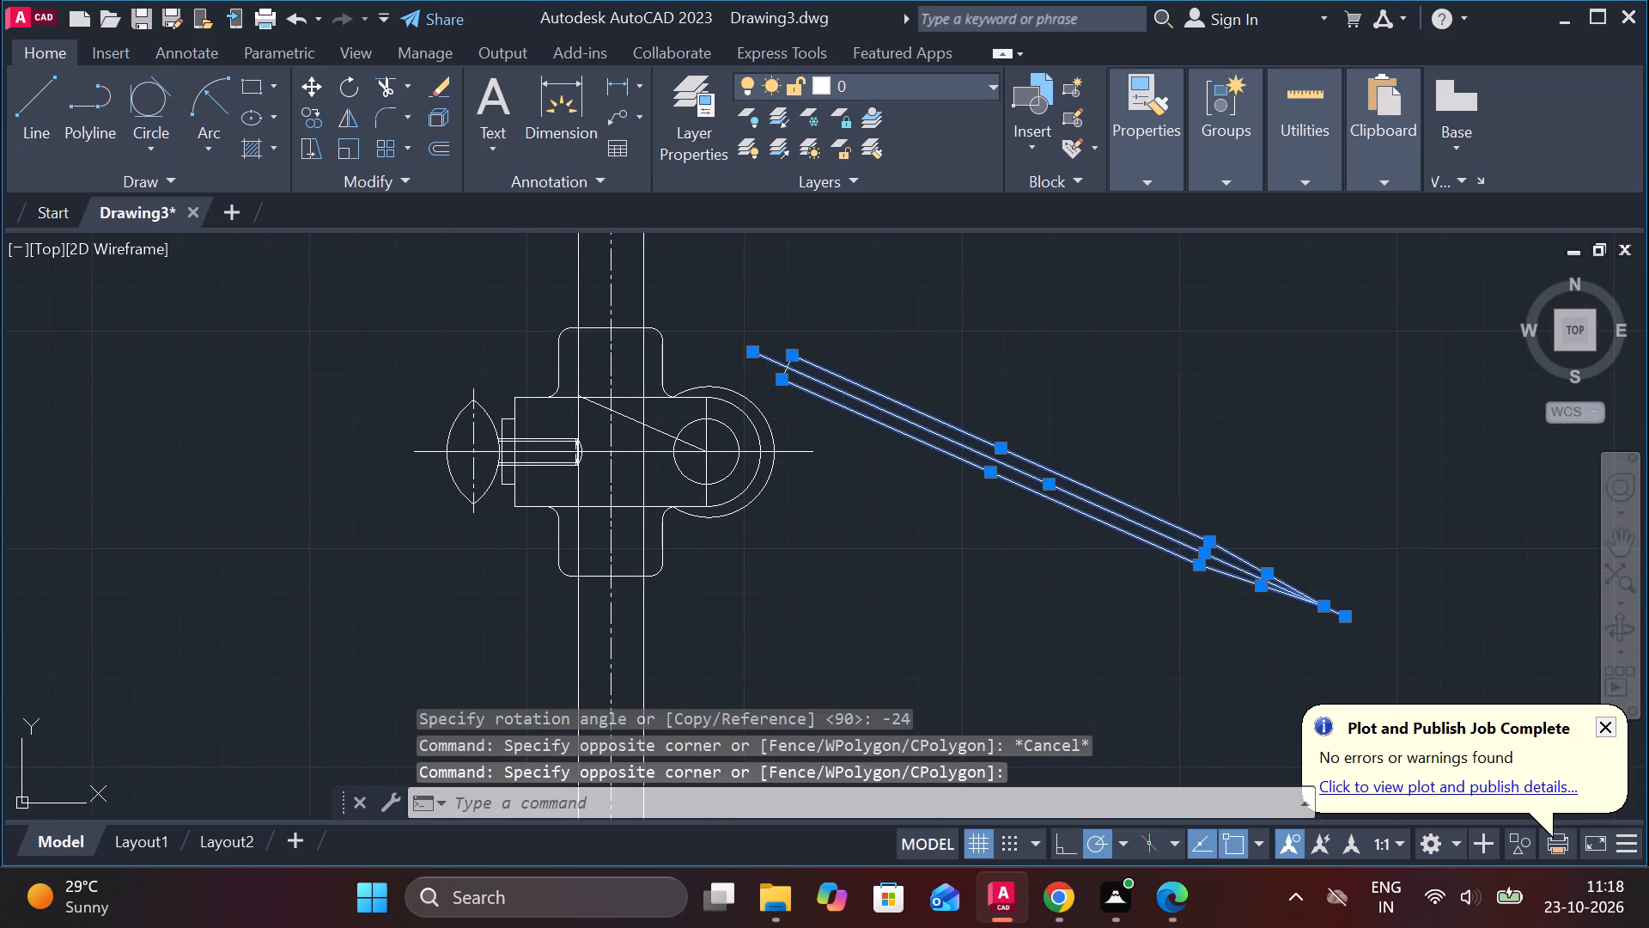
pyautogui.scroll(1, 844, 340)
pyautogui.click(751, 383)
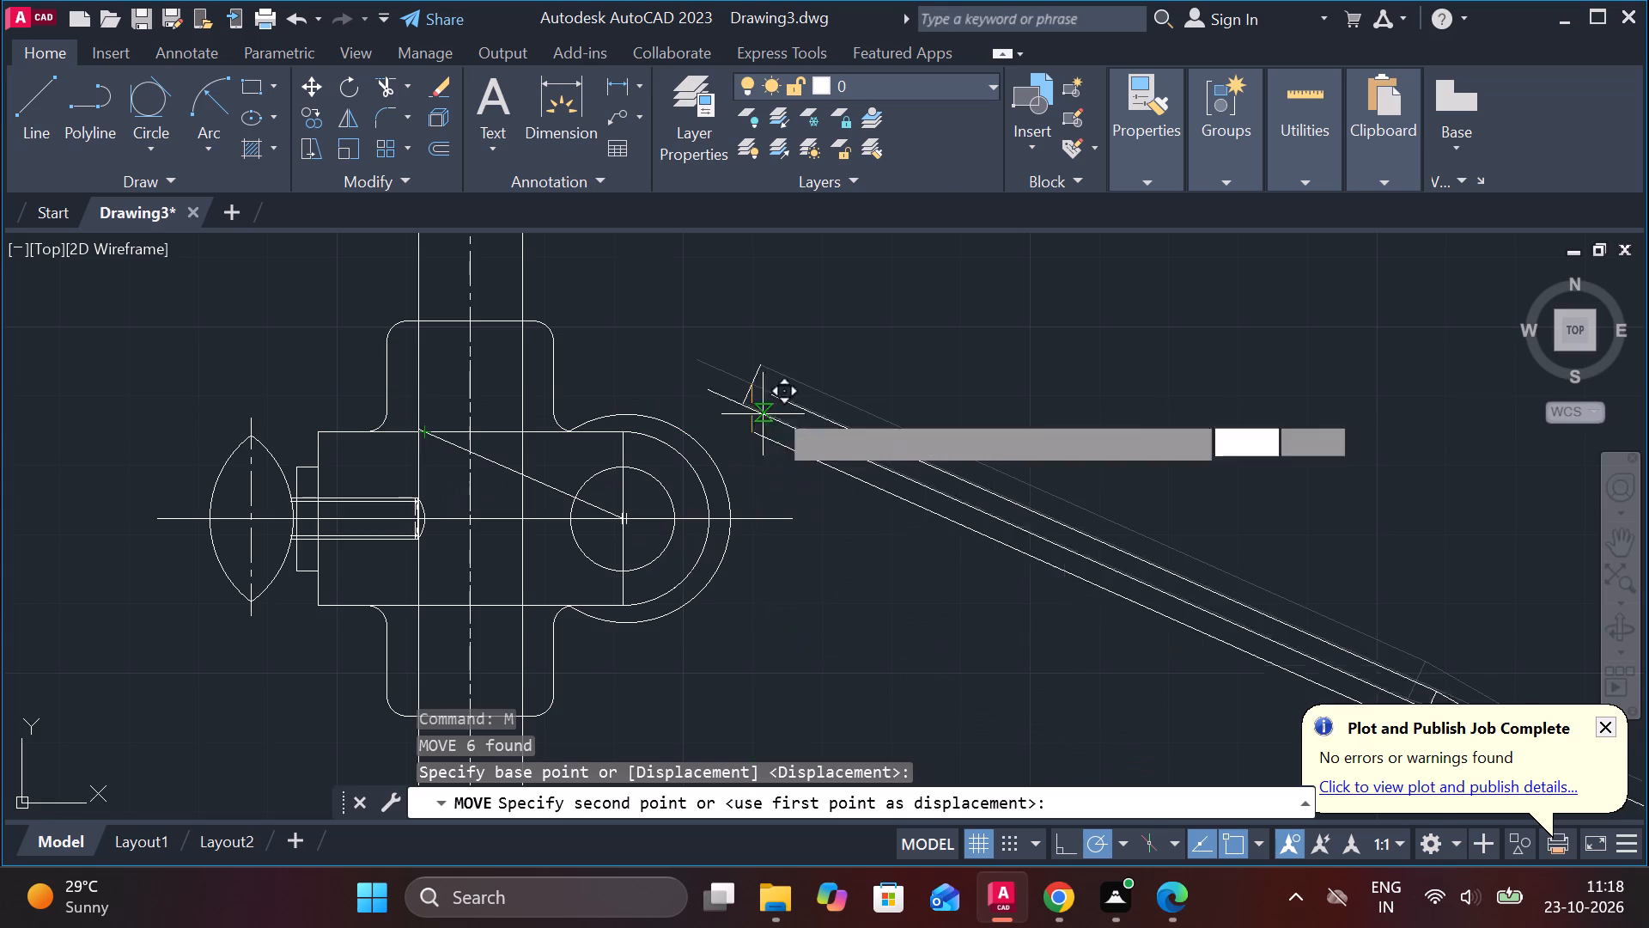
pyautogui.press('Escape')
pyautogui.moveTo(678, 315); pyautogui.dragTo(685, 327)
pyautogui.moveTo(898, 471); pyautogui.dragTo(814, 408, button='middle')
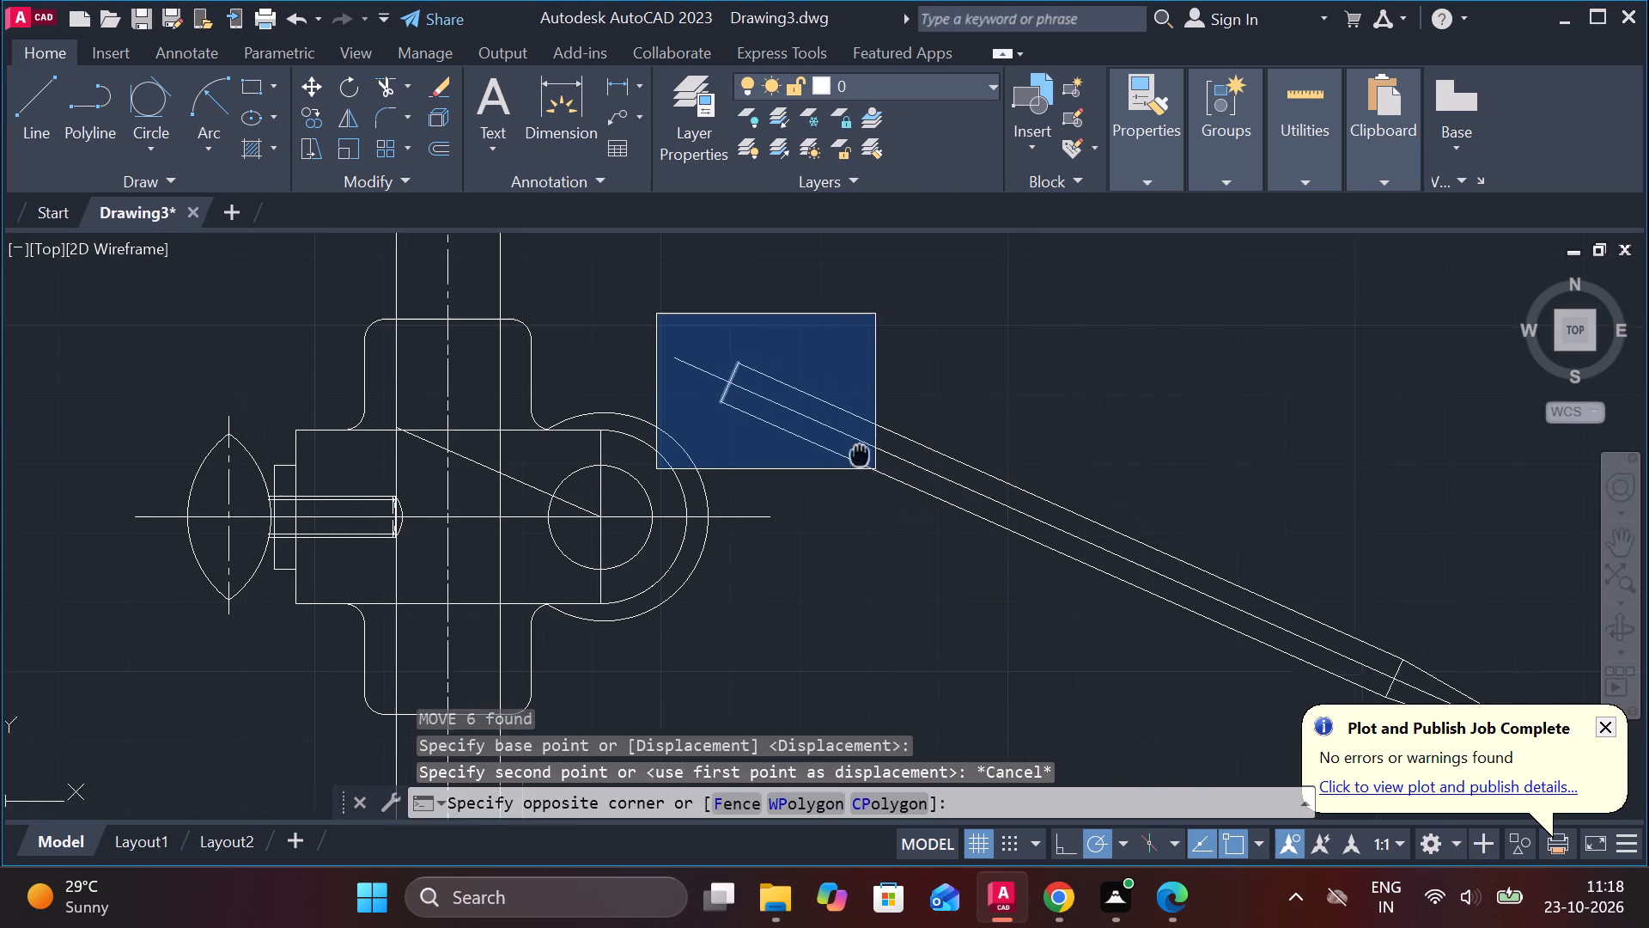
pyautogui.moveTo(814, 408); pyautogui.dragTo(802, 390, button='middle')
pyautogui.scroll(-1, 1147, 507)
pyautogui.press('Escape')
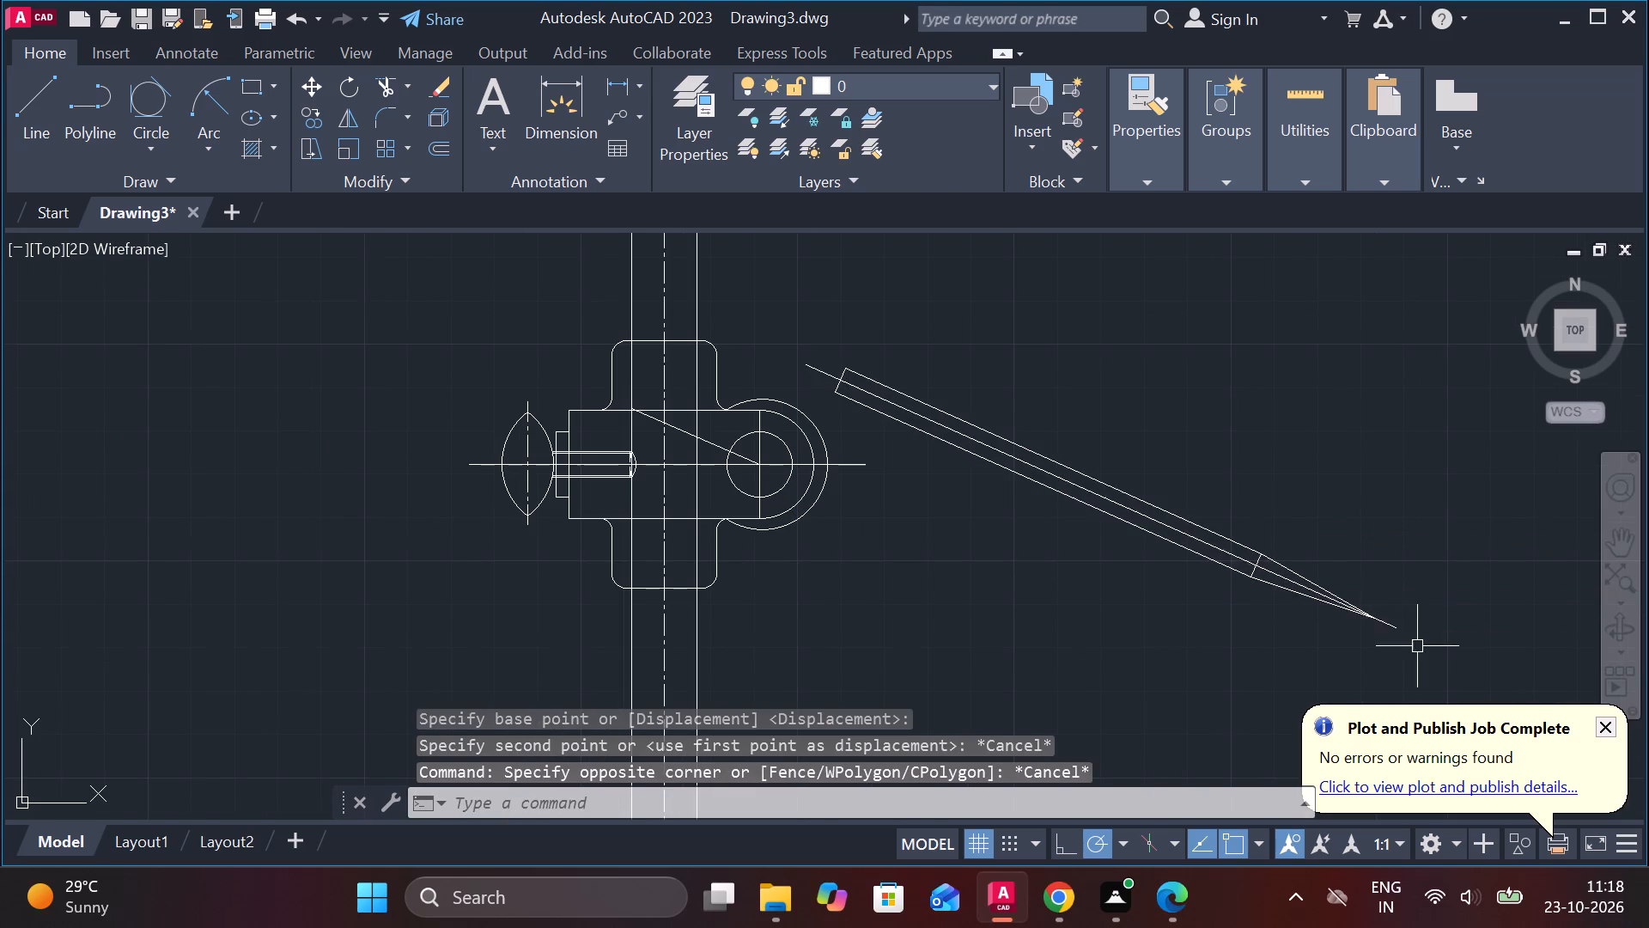
# Move the whole scriber by its blunt end's midpoint onto the clamp bracket, with its centreline running through the hole's centre.
pyautogui.click(1421, 649)
pyautogui.click(888, 369)
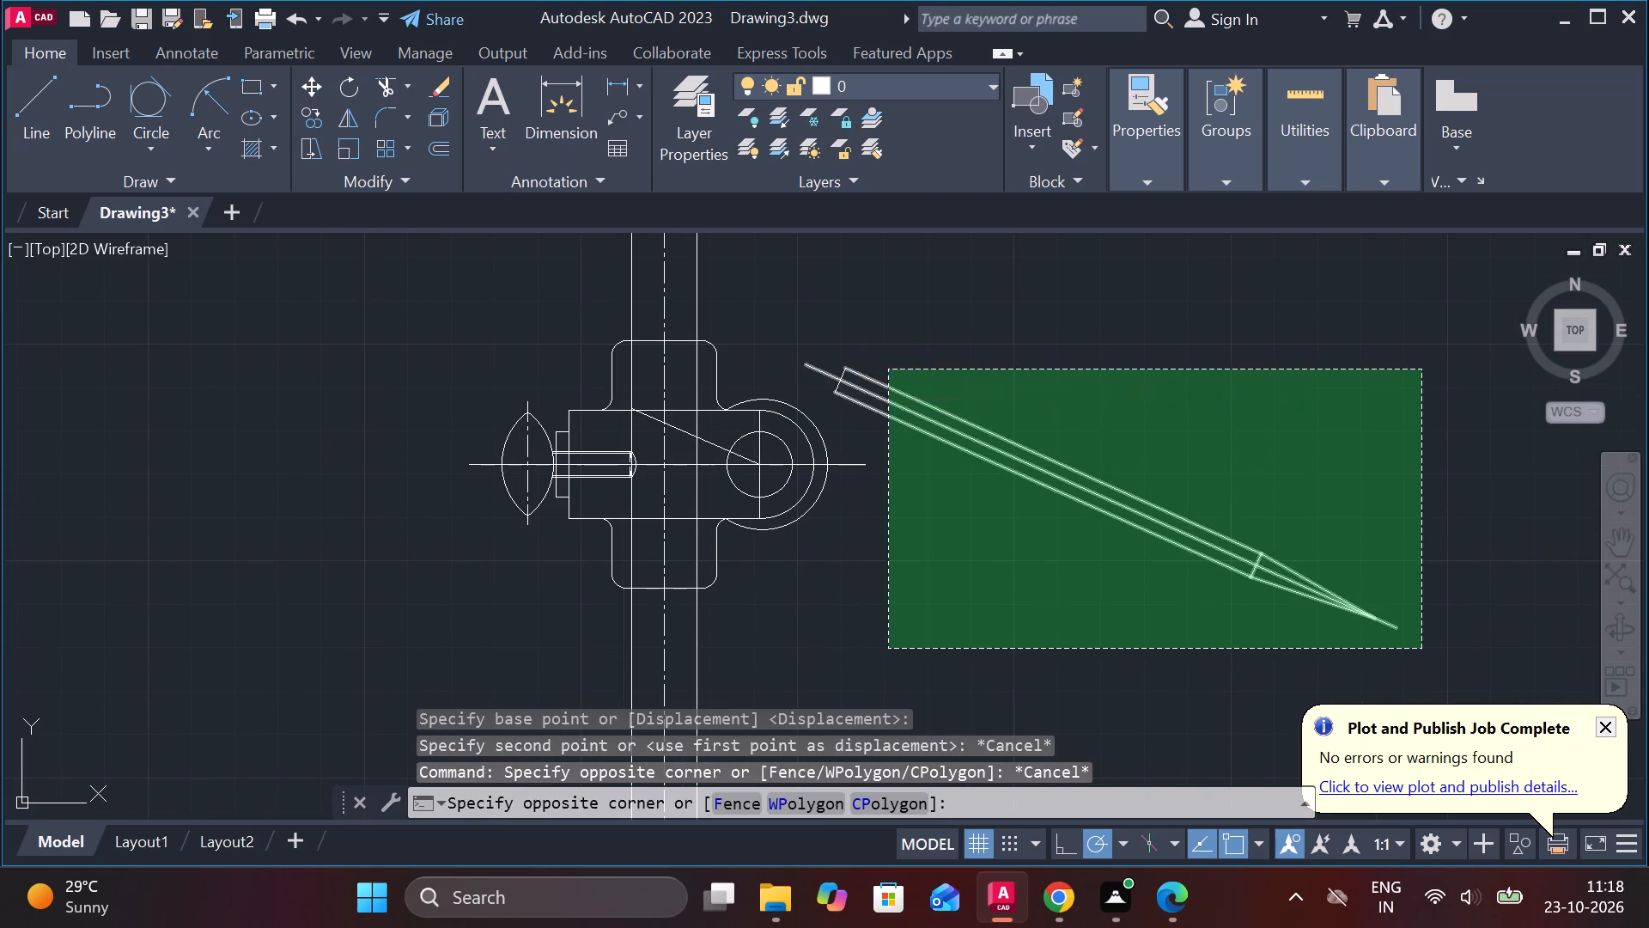
pyautogui.scroll(2, 861, 374)
pyautogui.click(808, 372)
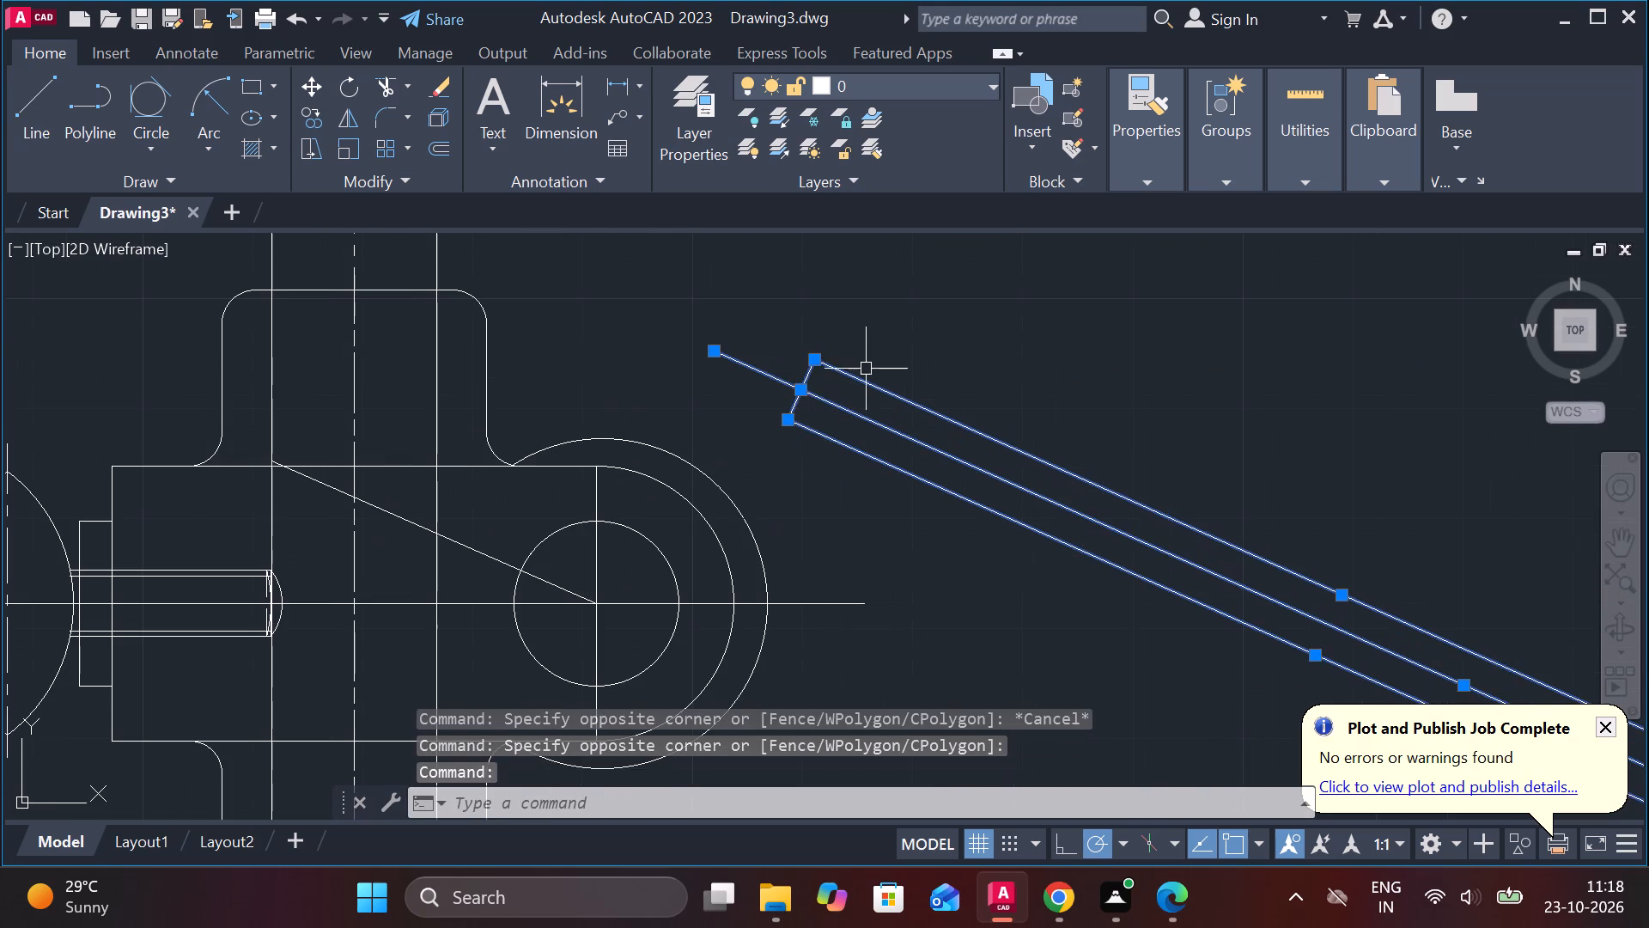
pyautogui.scroll(-2, 877, 372)
pyautogui.press('m')
pyautogui.press('Return')
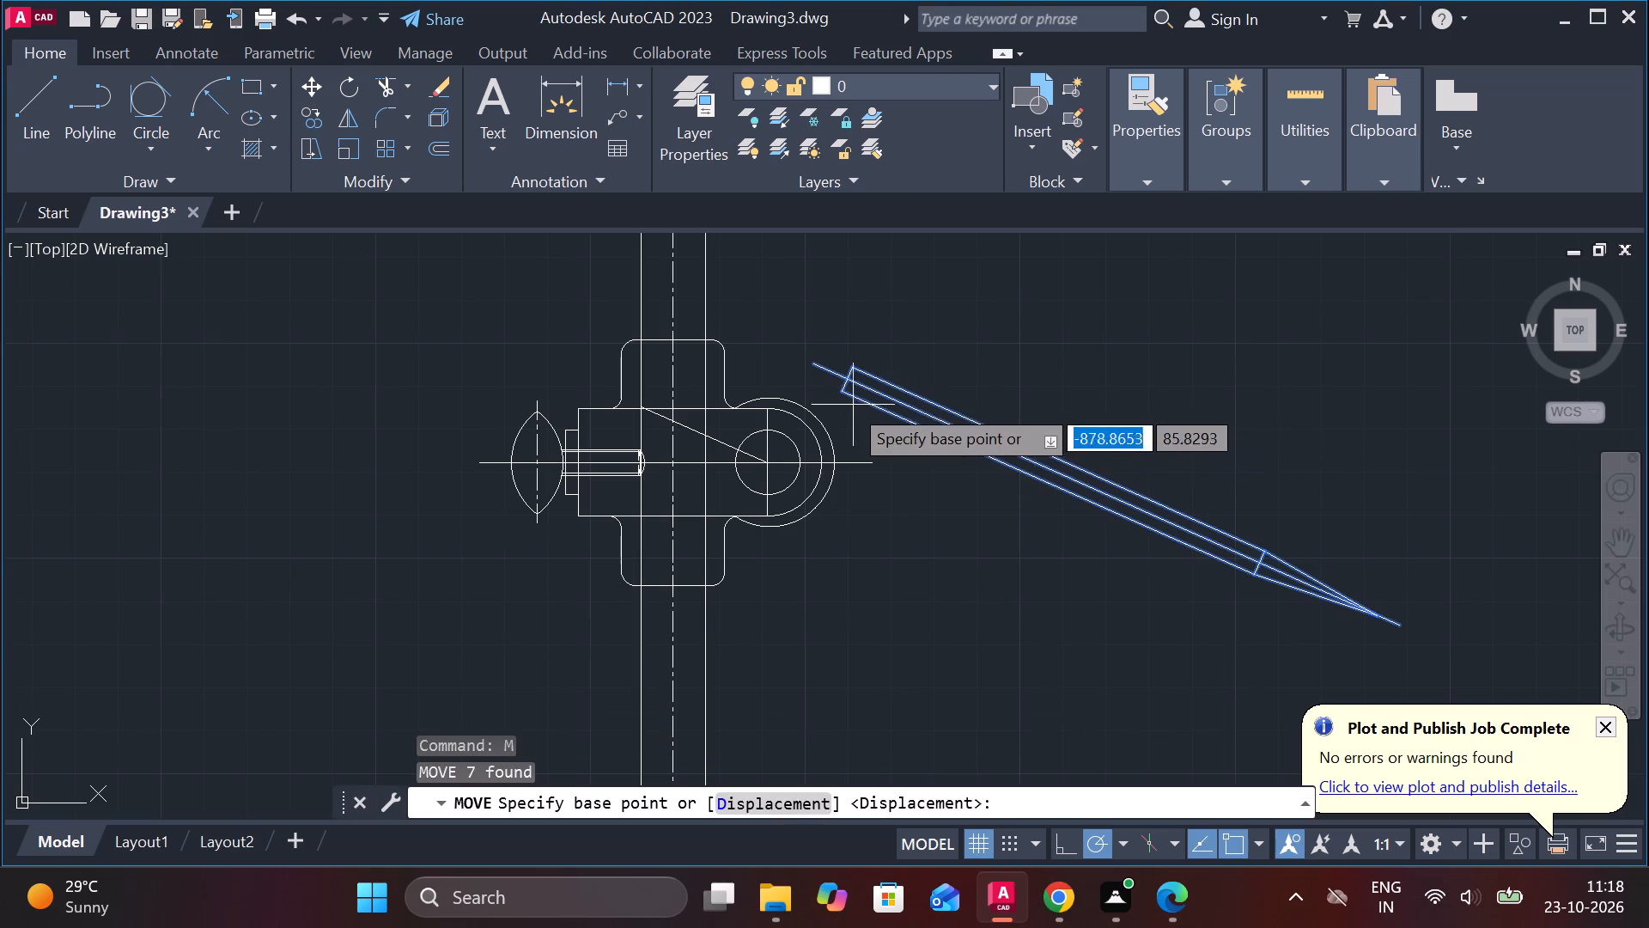
pyautogui.scroll(2, 824, 397)
pyautogui.click(874, 360)
pyautogui.scroll(-1, 932, 408)
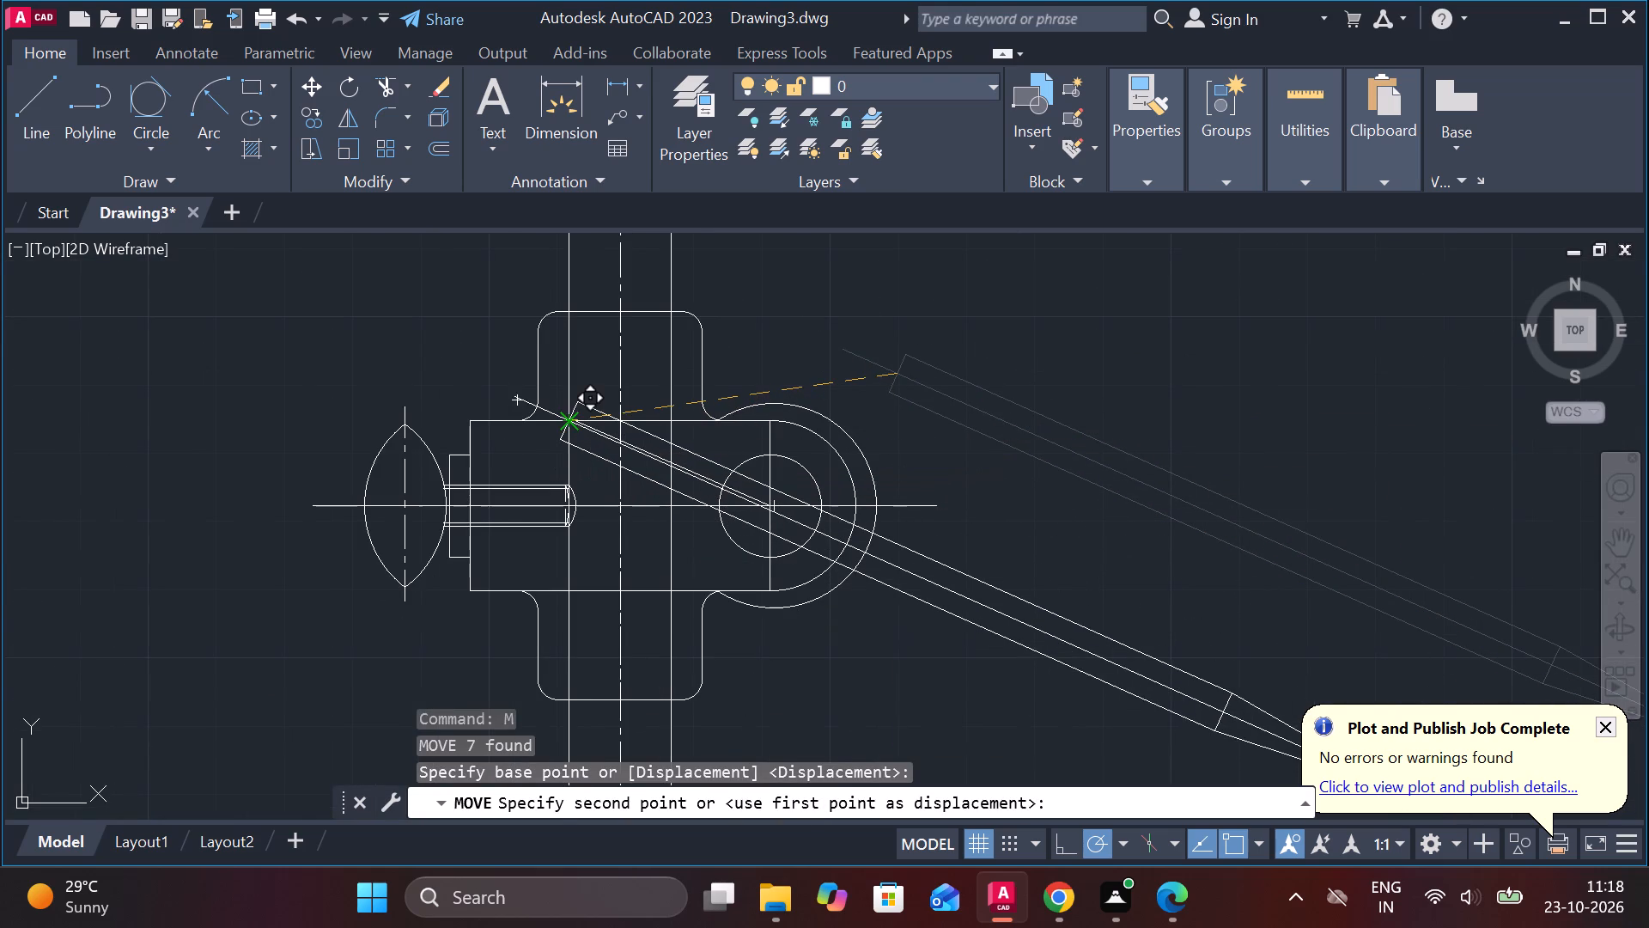
pyautogui.scroll(4, 570, 422)
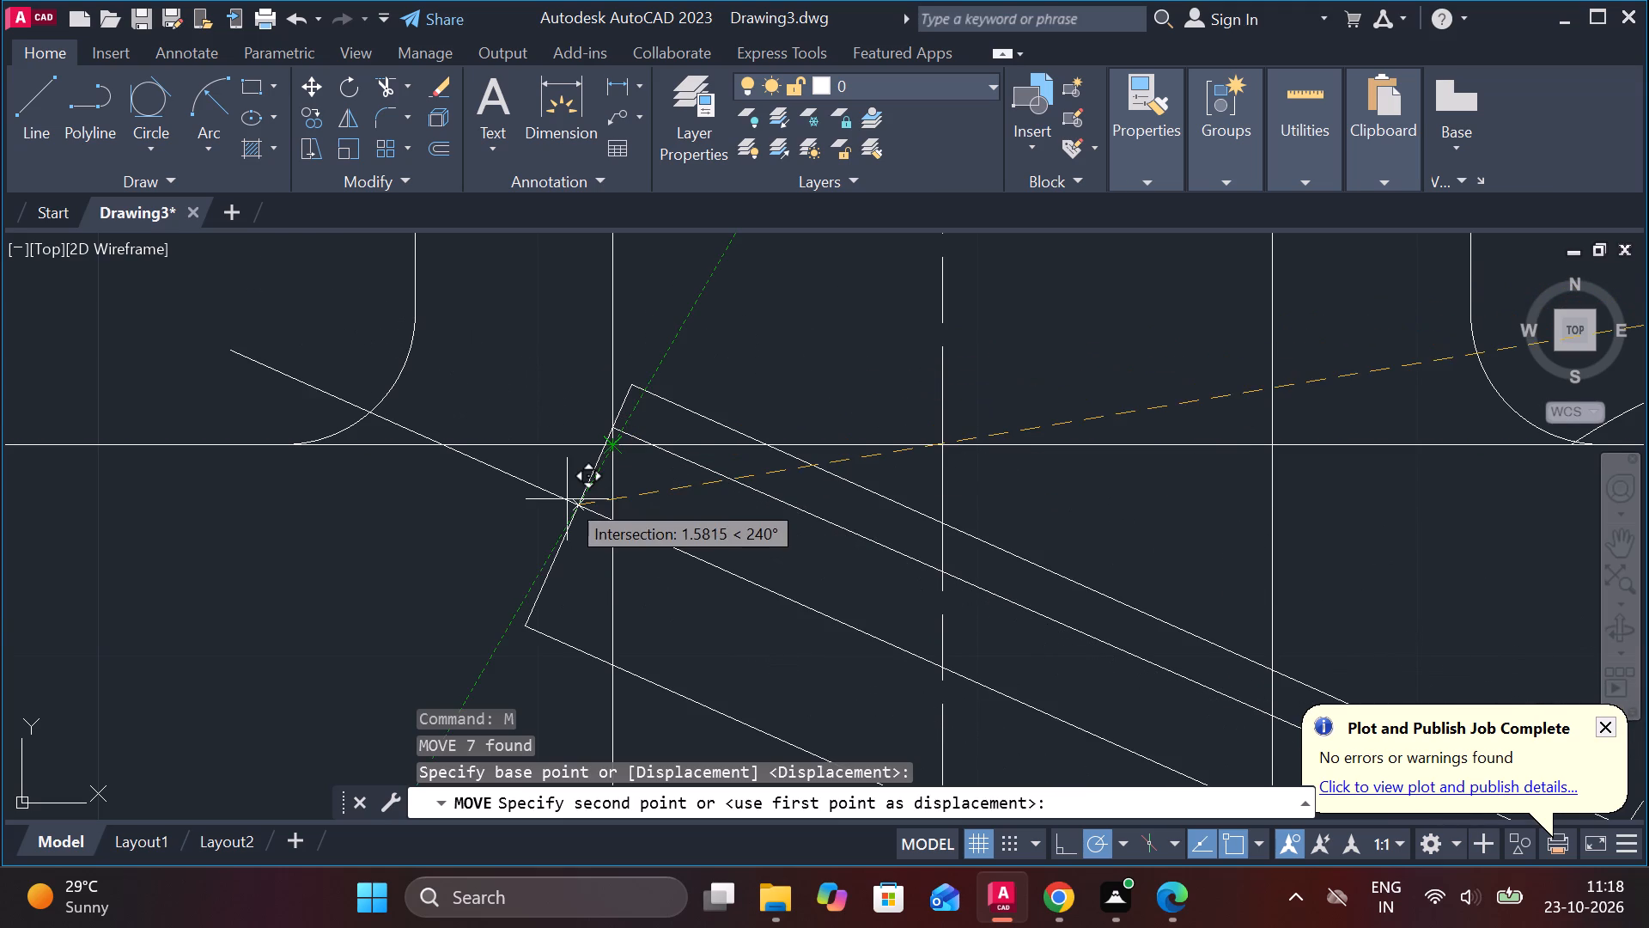
pyautogui.scroll(-2, 560, 524)
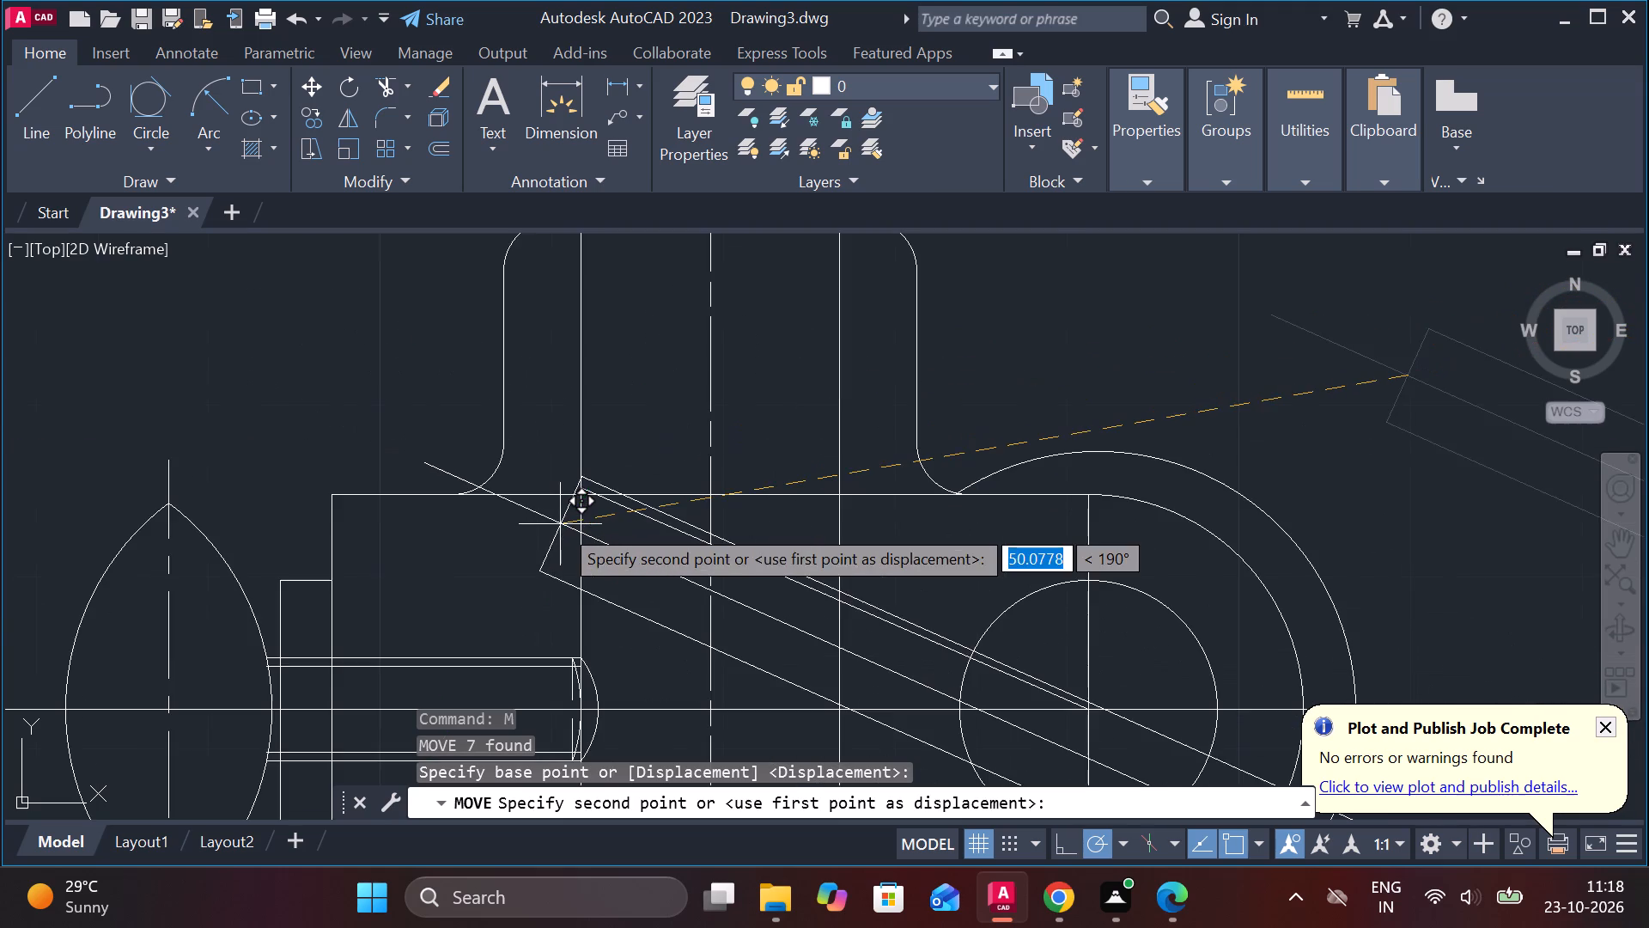
pyautogui.moveTo(560, 524); pyautogui.dragTo(549, 433, button='middle')
pyautogui.scroll(-1, 547, 428)
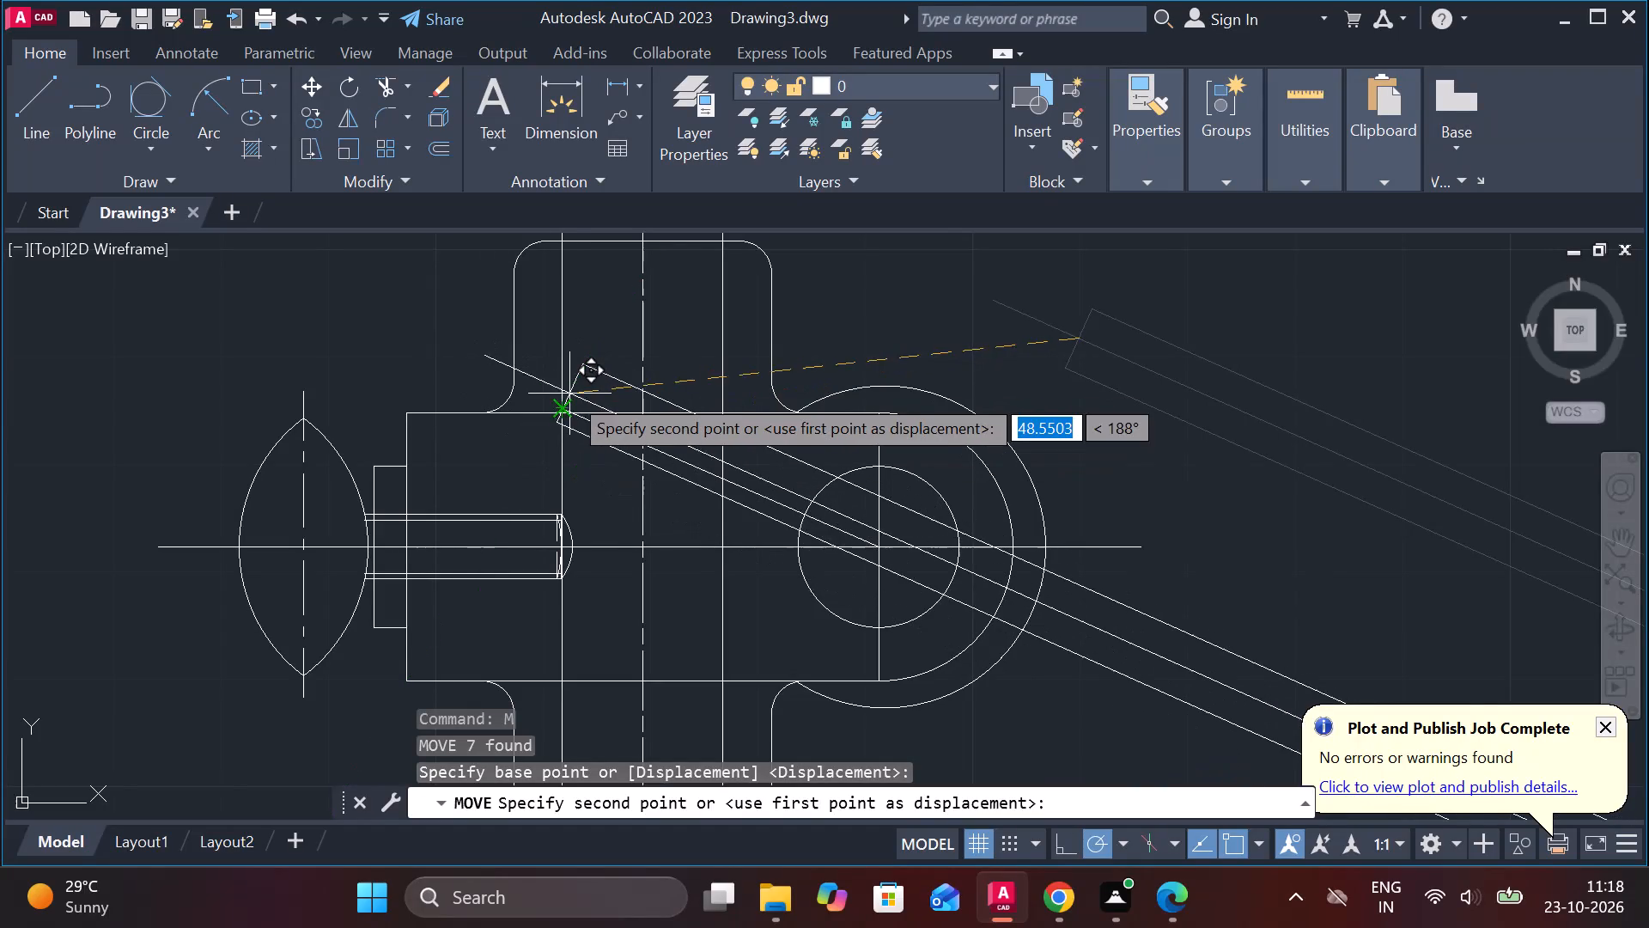
pyautogui.scroll(2, 525, 437)
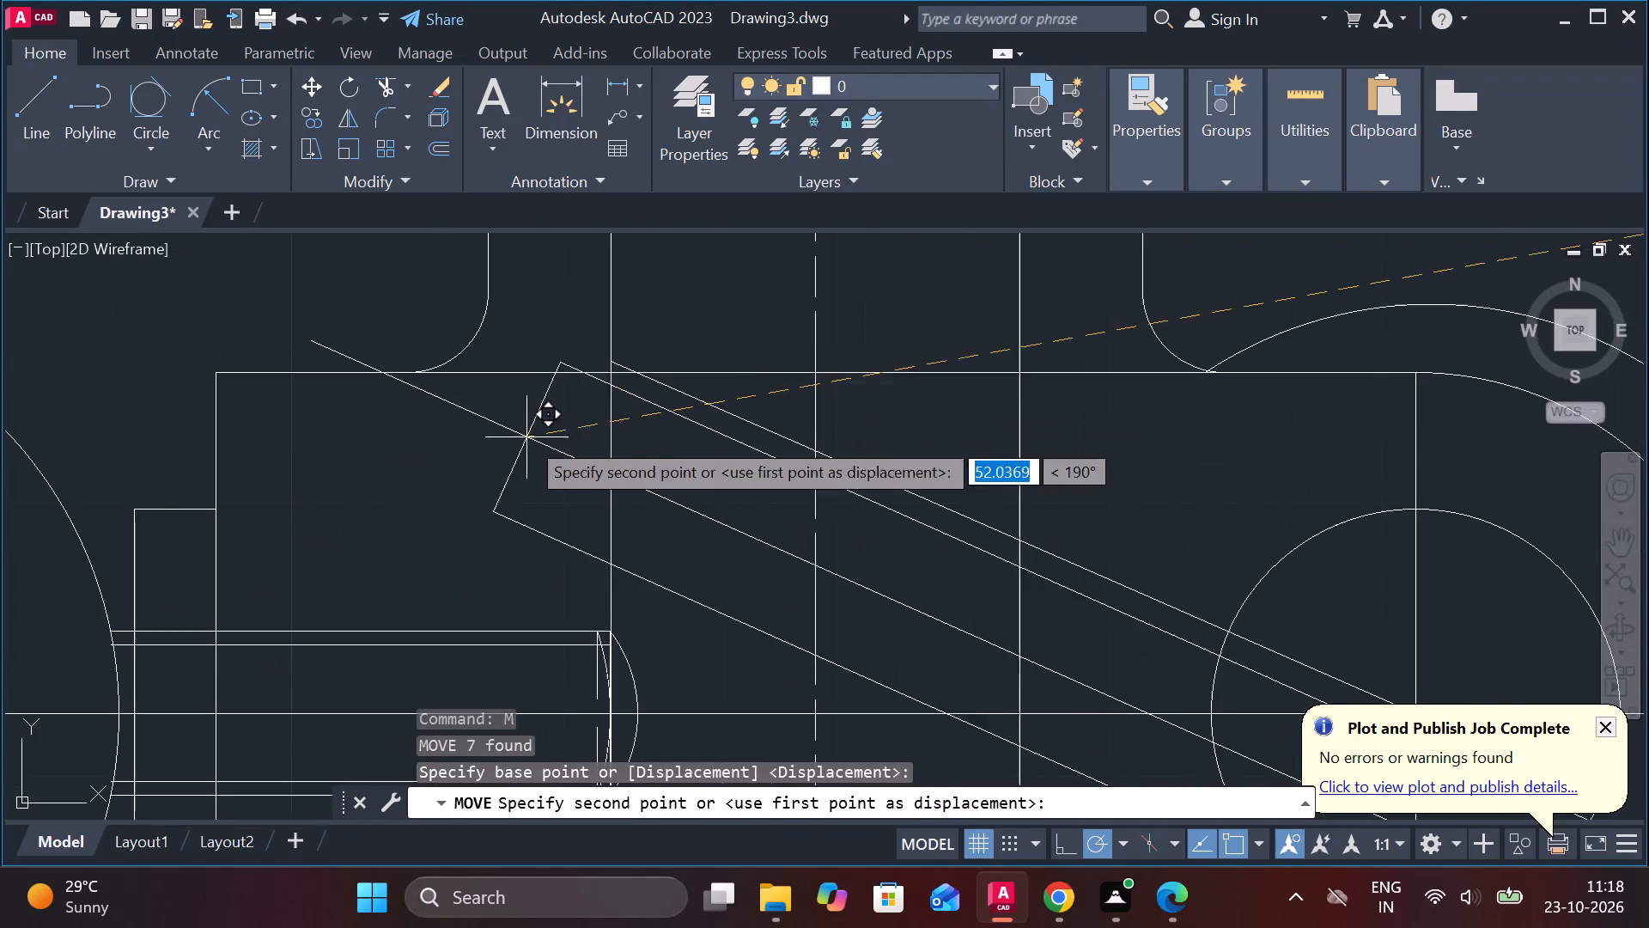
pyautogui.scroll(-3, 630, 380)
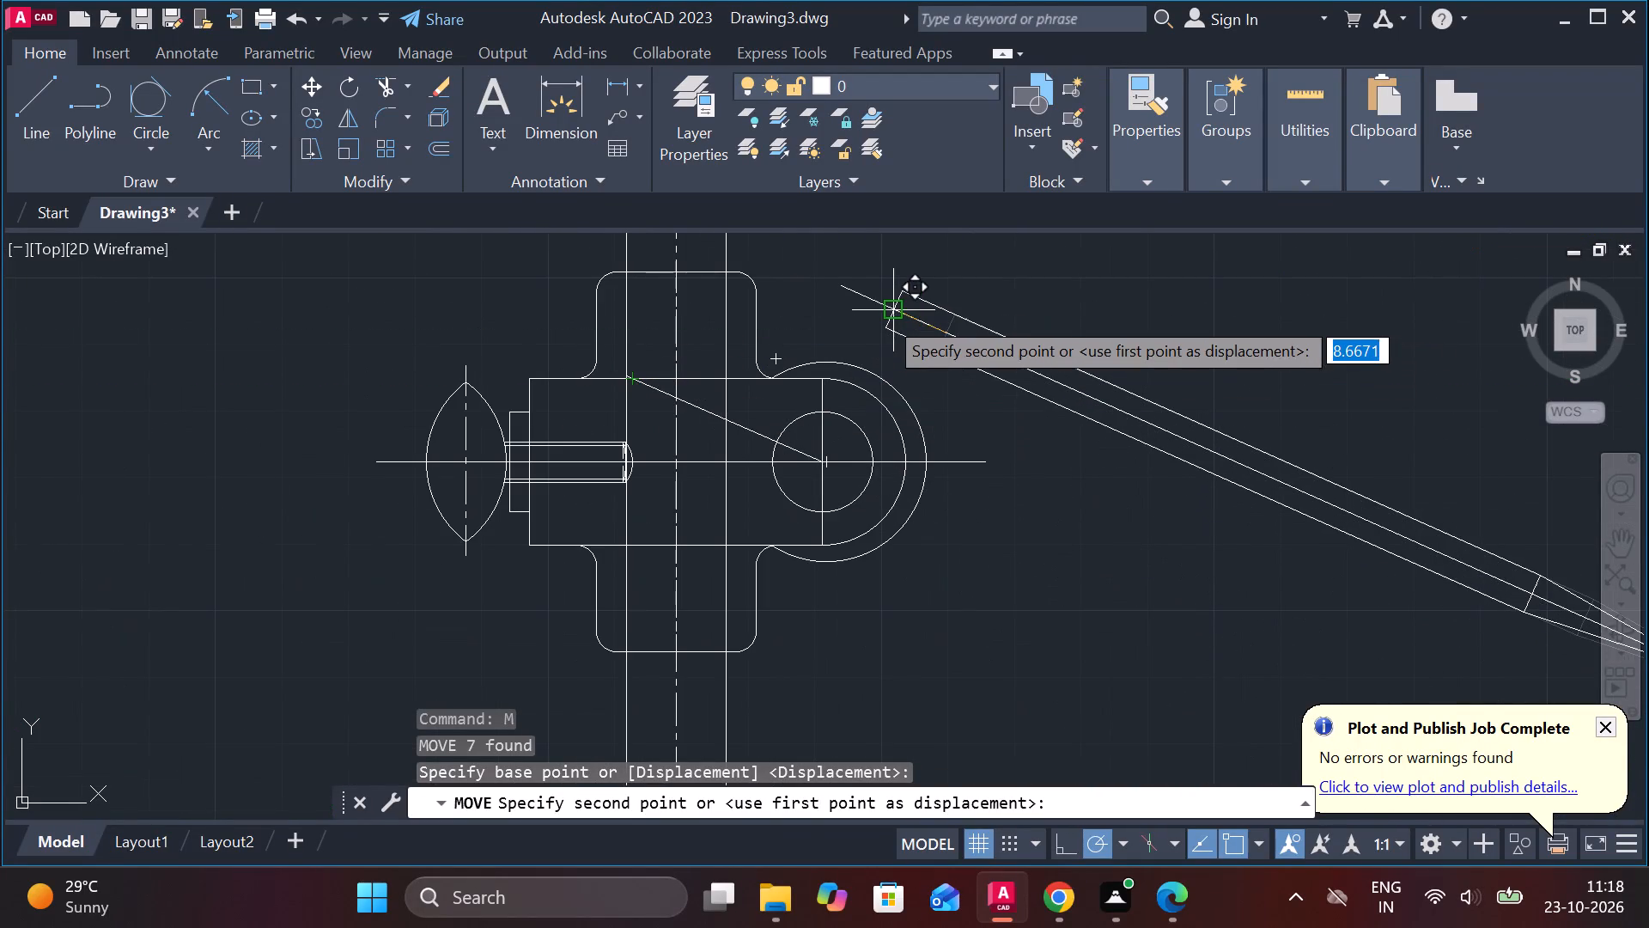
pyautogui.moveTo(845, 429); pyautogui.dragTo(850, 192, button='middle')
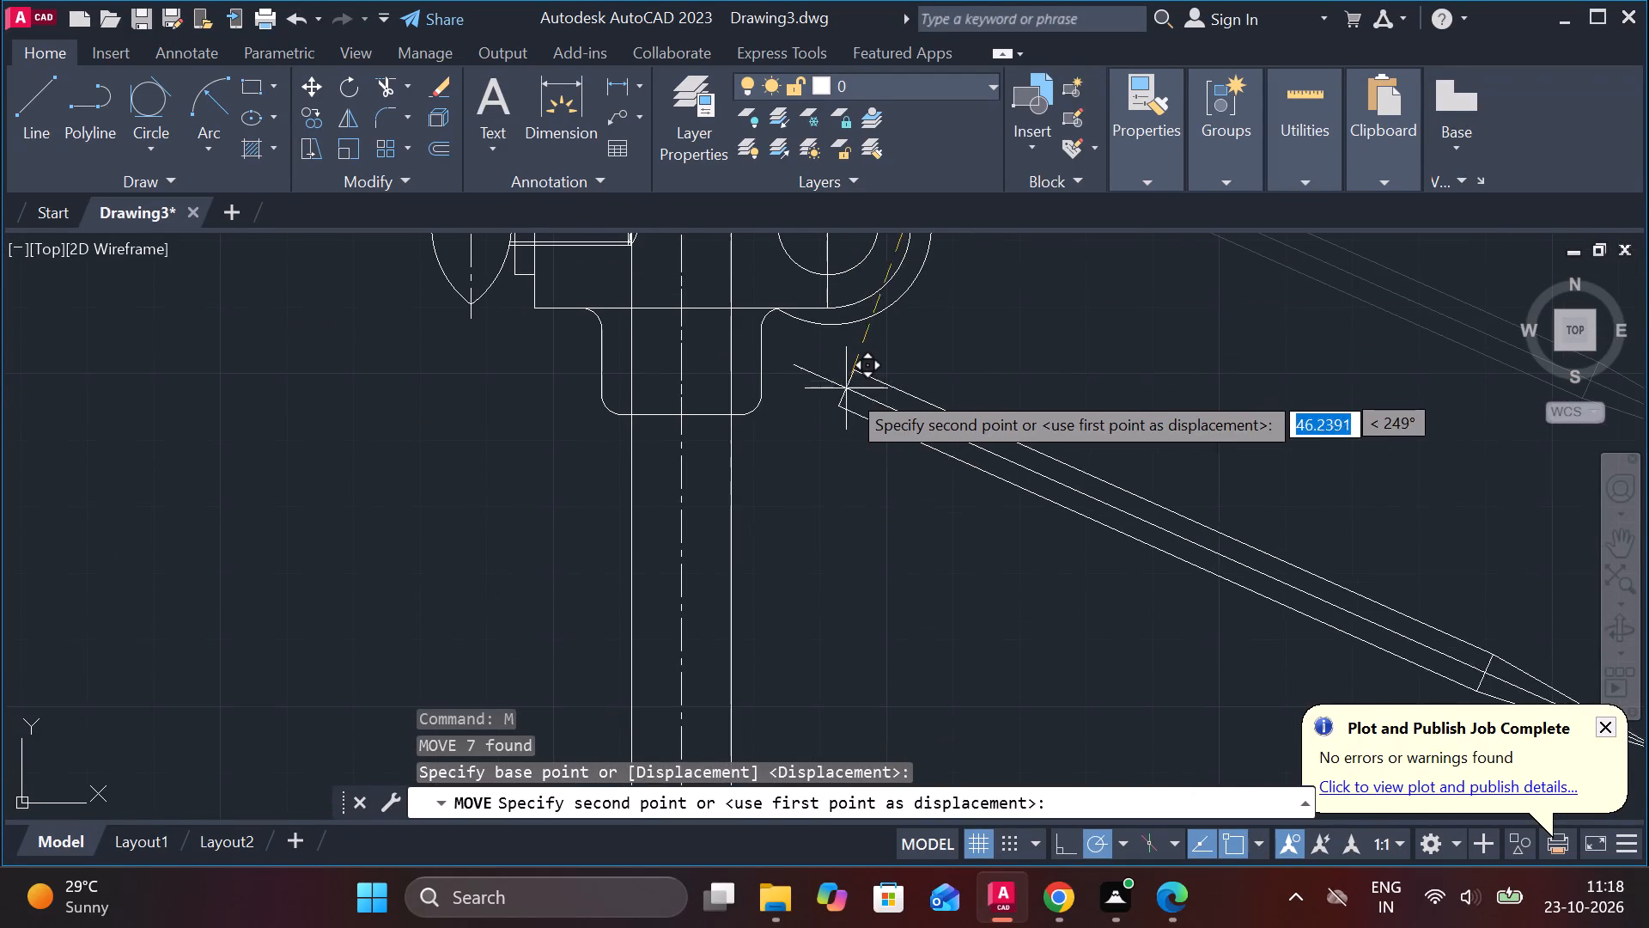
pyautogui.scroll(1, 684, 286)
pyautogui.moveTo(684, 286); pyautogui.dragTo(776, 569, button='middle')
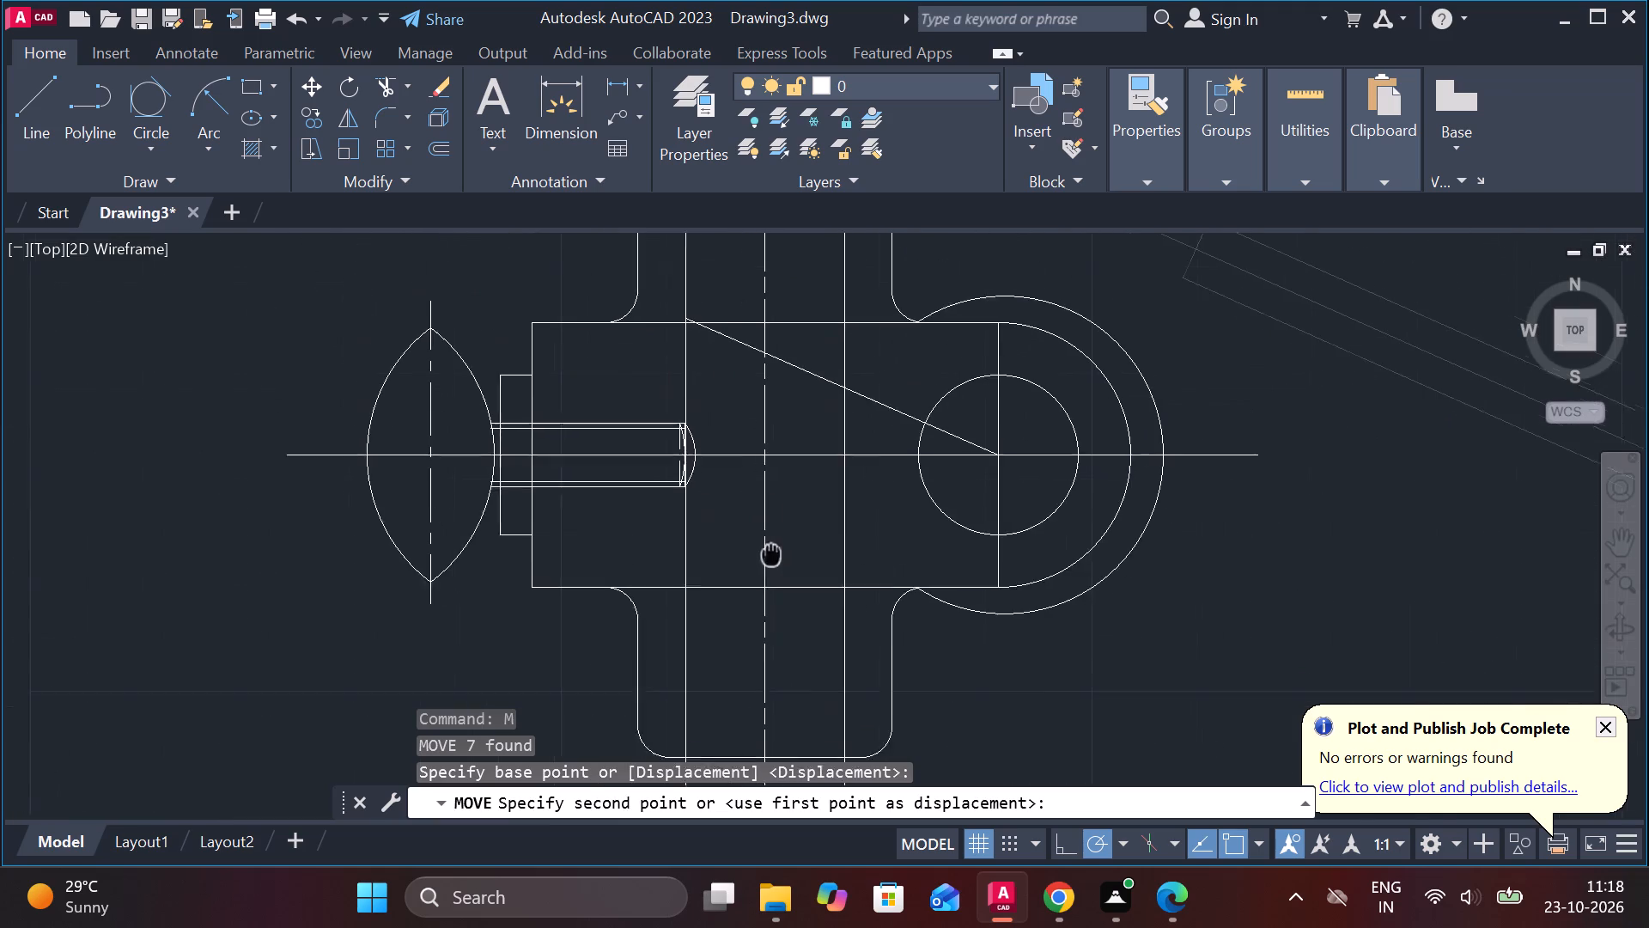
pyautogui.scroll(2, 733, 492)
pyautogui.moveTo(735, 444); pyautogui.dragTo(769, 601, button='middle')
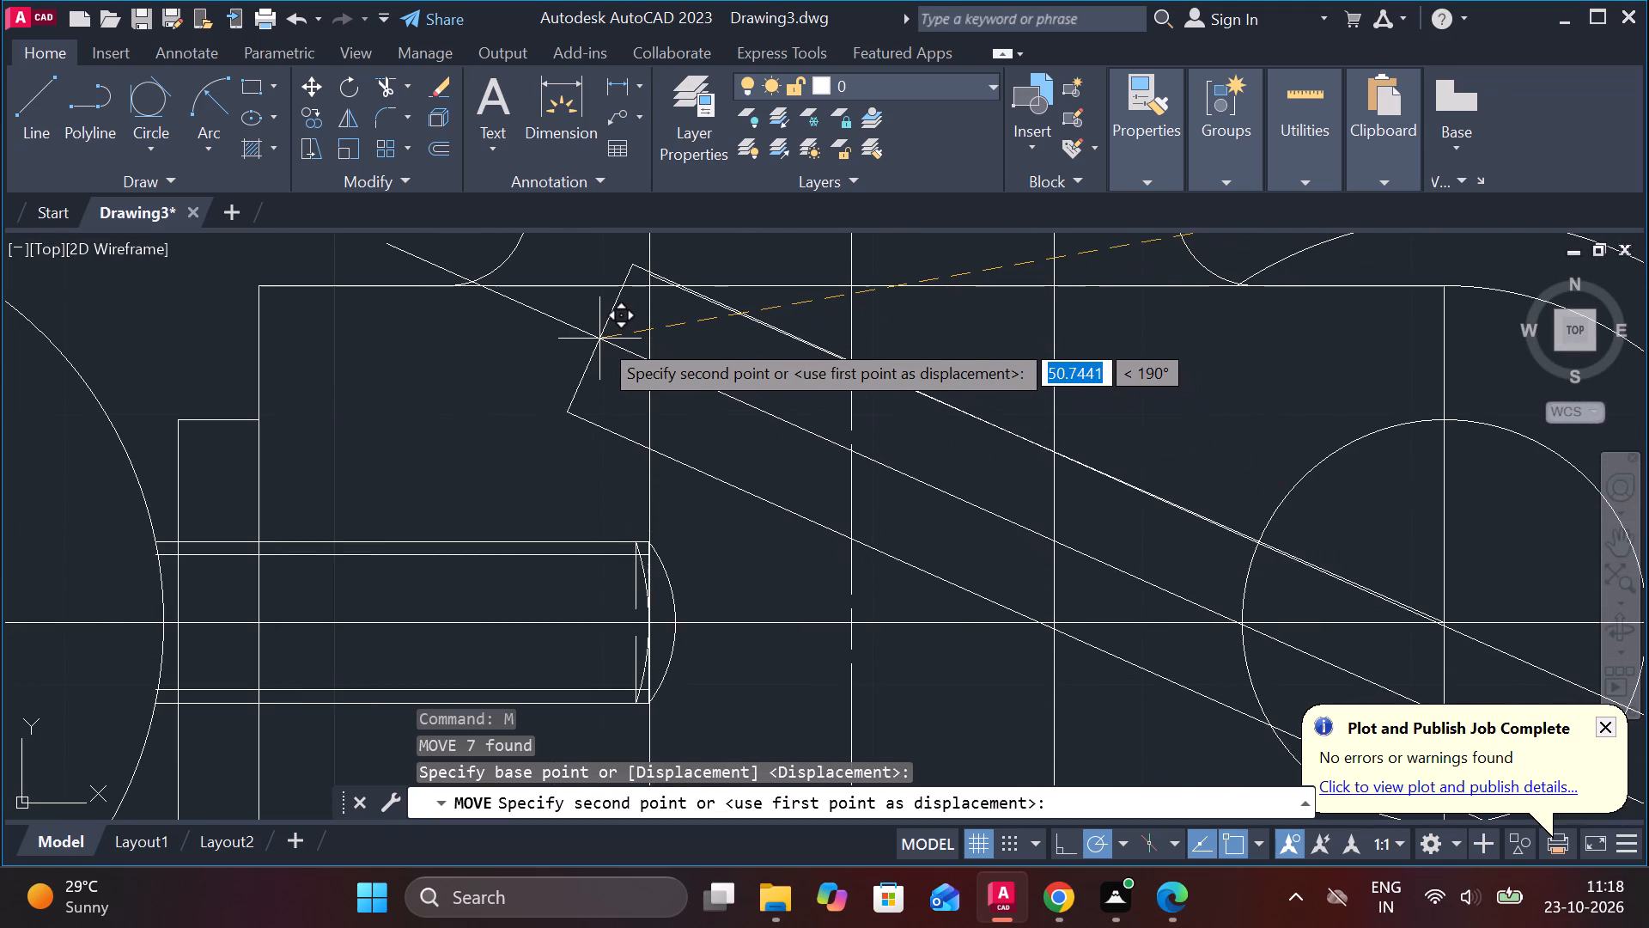
pyautogui.scroll(-1, 599, 339)
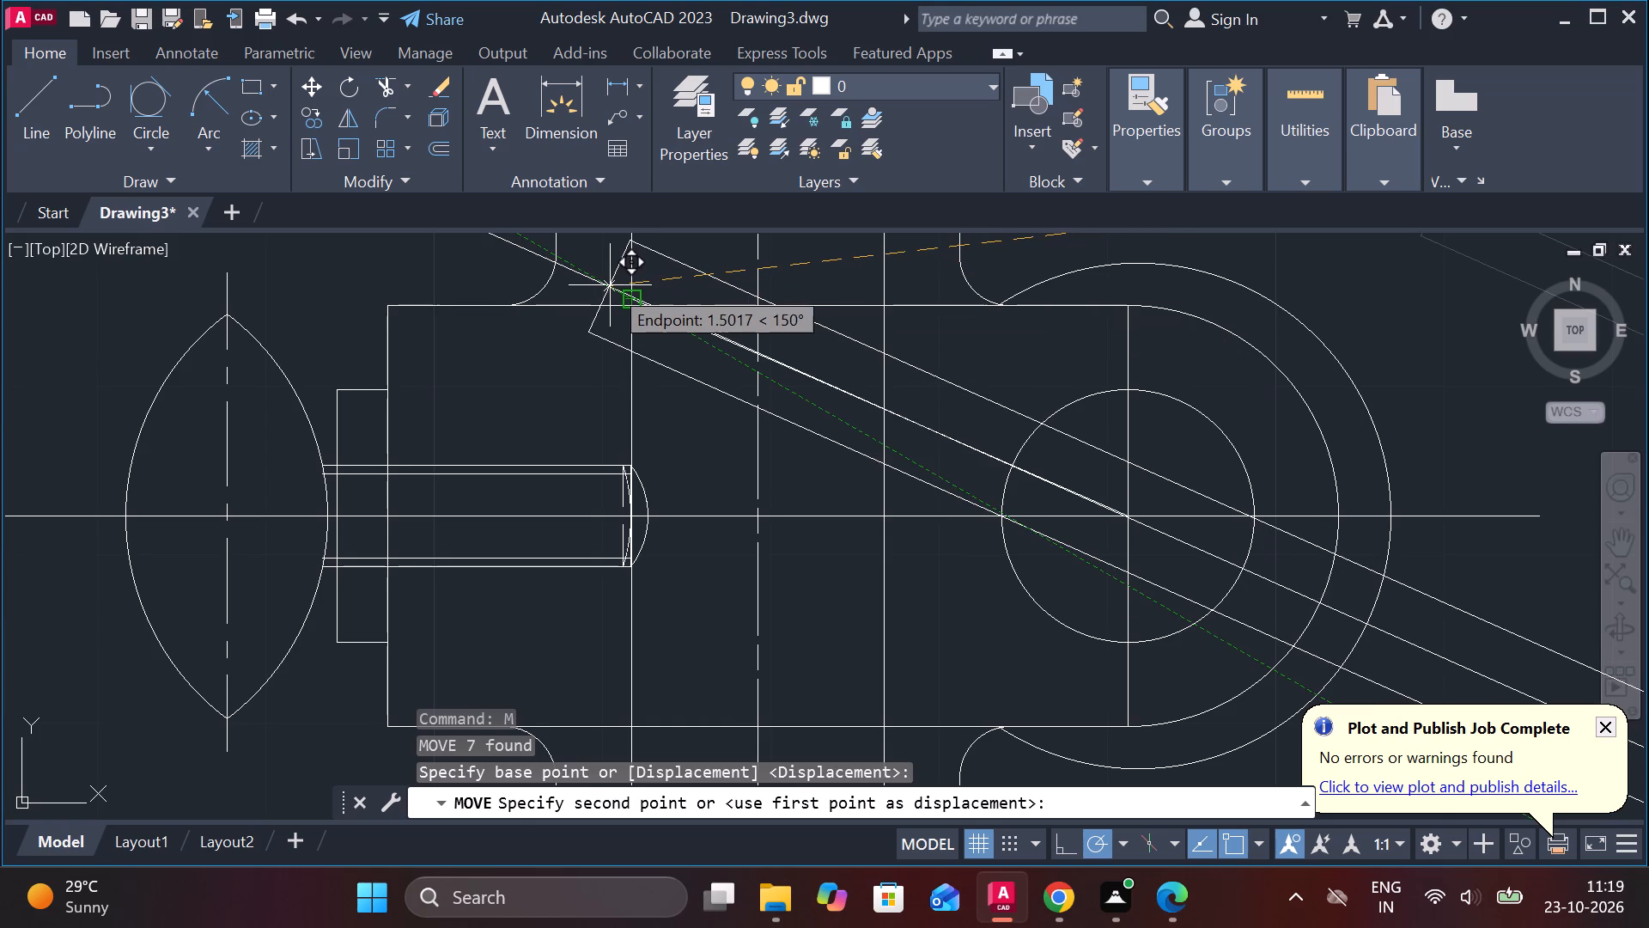
pyautogui.doubleClick(610, 285)
pyautogui.scroll(-3, 799, 339)
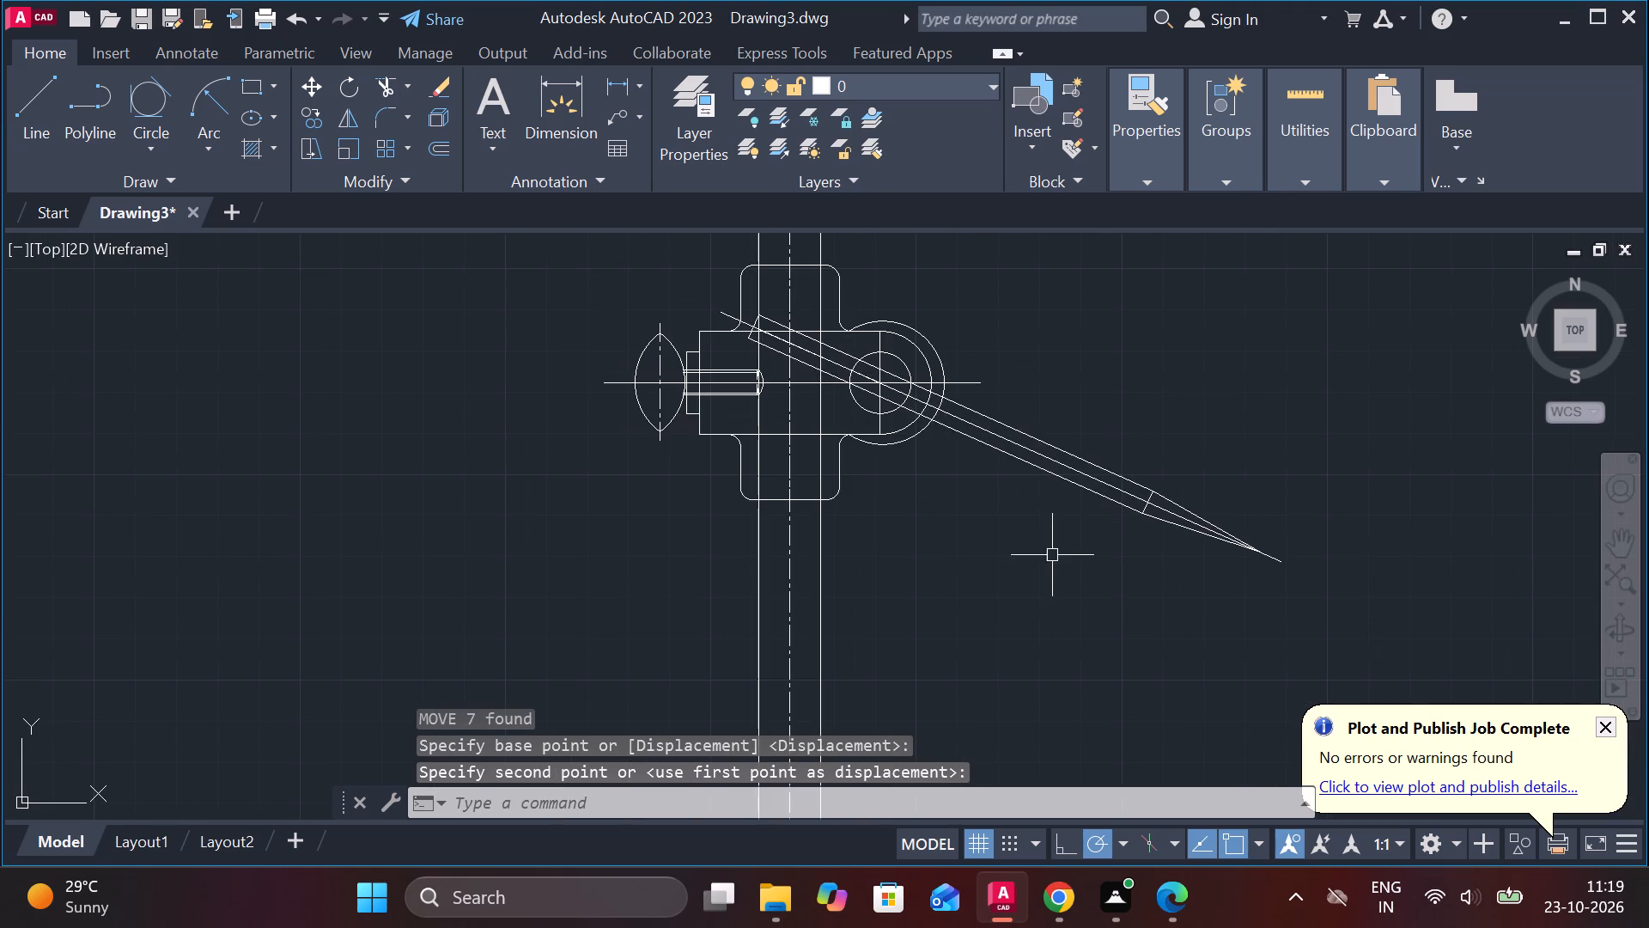
# Erase the slanted guide line running from the rod's thumb-screw-side edge to the centre of the bracket's hole.
pyautogui.scroll(2, 1044, 506)
pyautogui.moveTo(1044, 506); pyautogui.dragTo(1059, 608, button='middle')
pyautogui.scroll(-1, 1068, 594)
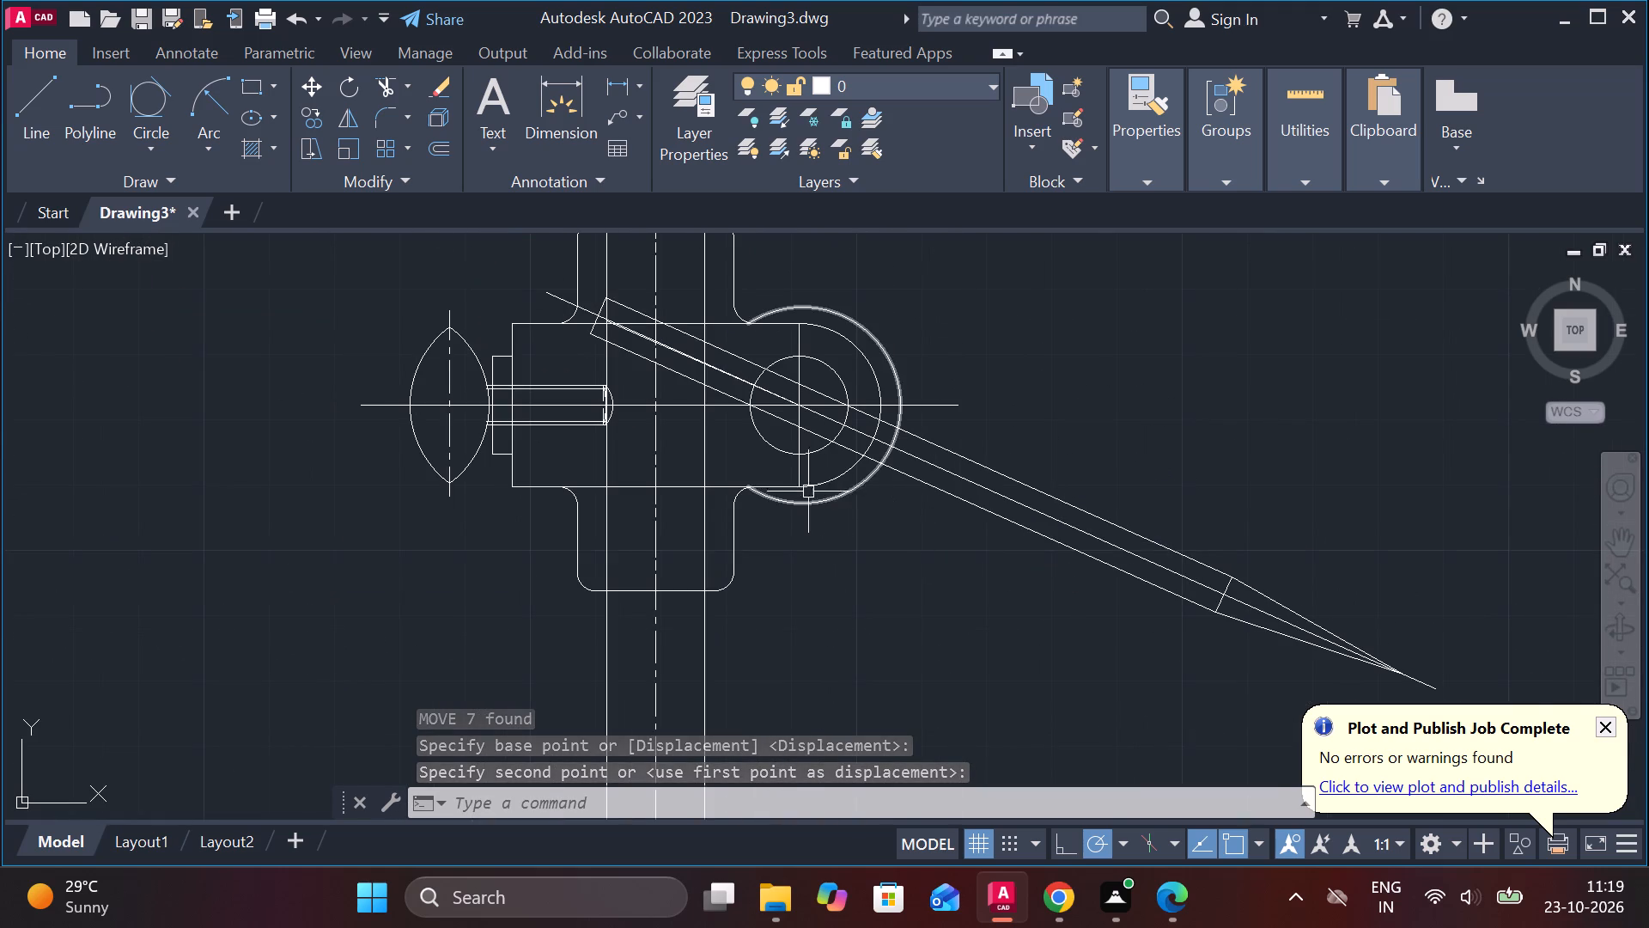
pyautogui.scroll(1, 698, 471)
pyautogui.moveTo(704, 471); pyautogui.dragTo(727, 539, button='middle')
pyautogui.click(503, 270)
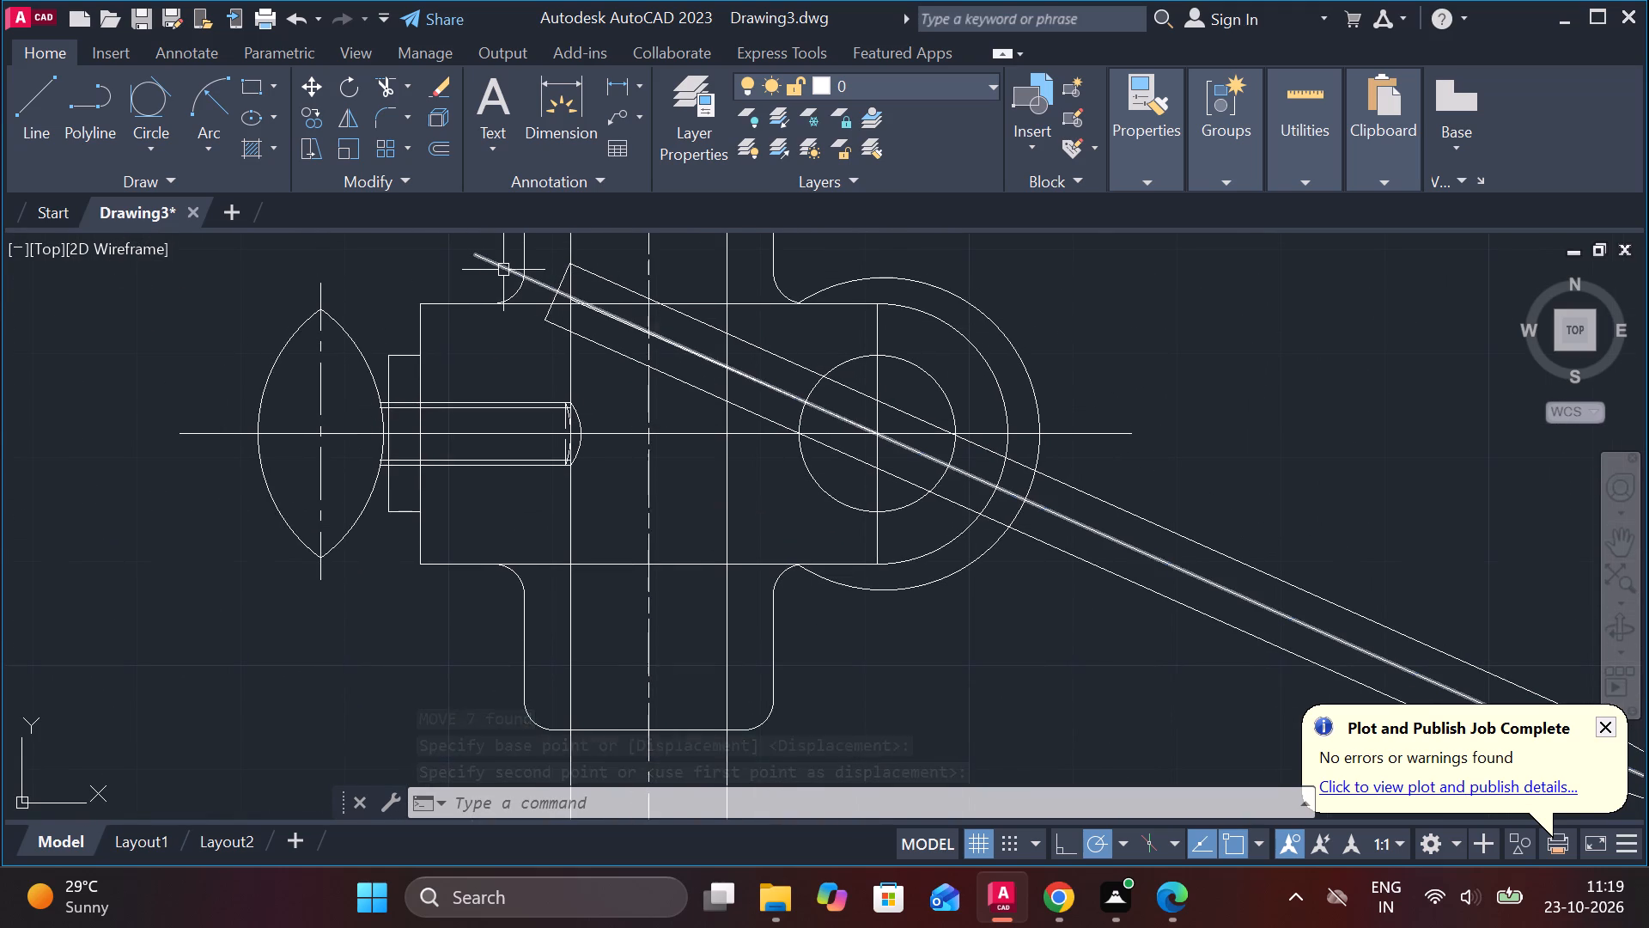
pyautogui.press('Escape')
pyautogui.scroll(3, 664, 343)
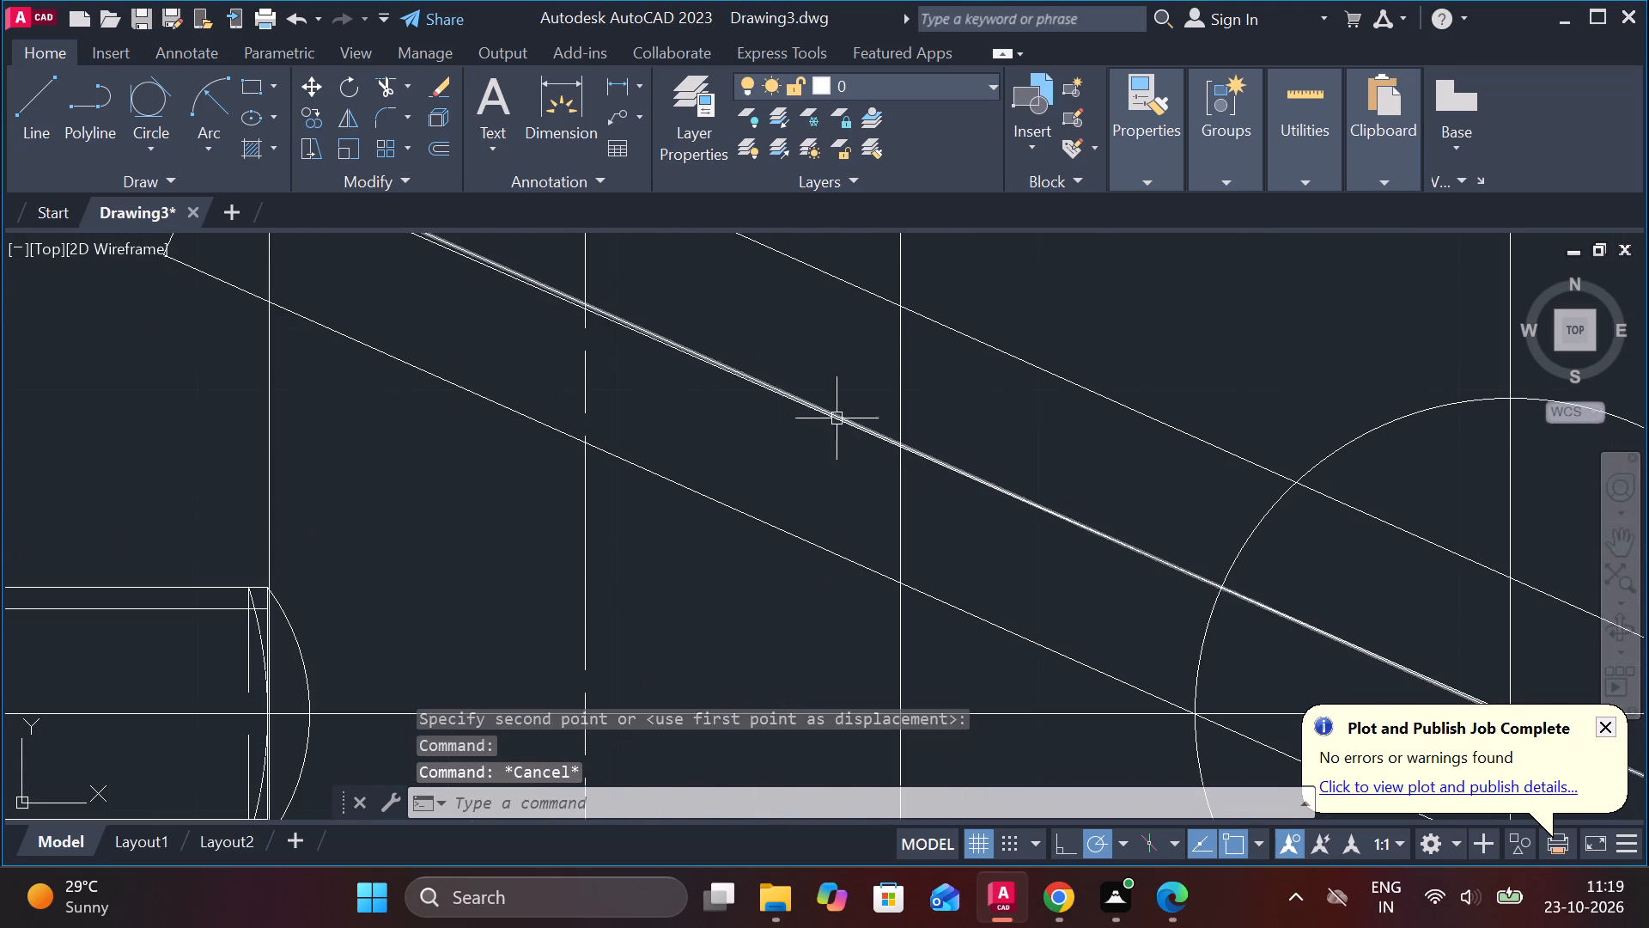
pyautogui.click(969, 476)
pyautogui.scroll(-2, 978, 485)
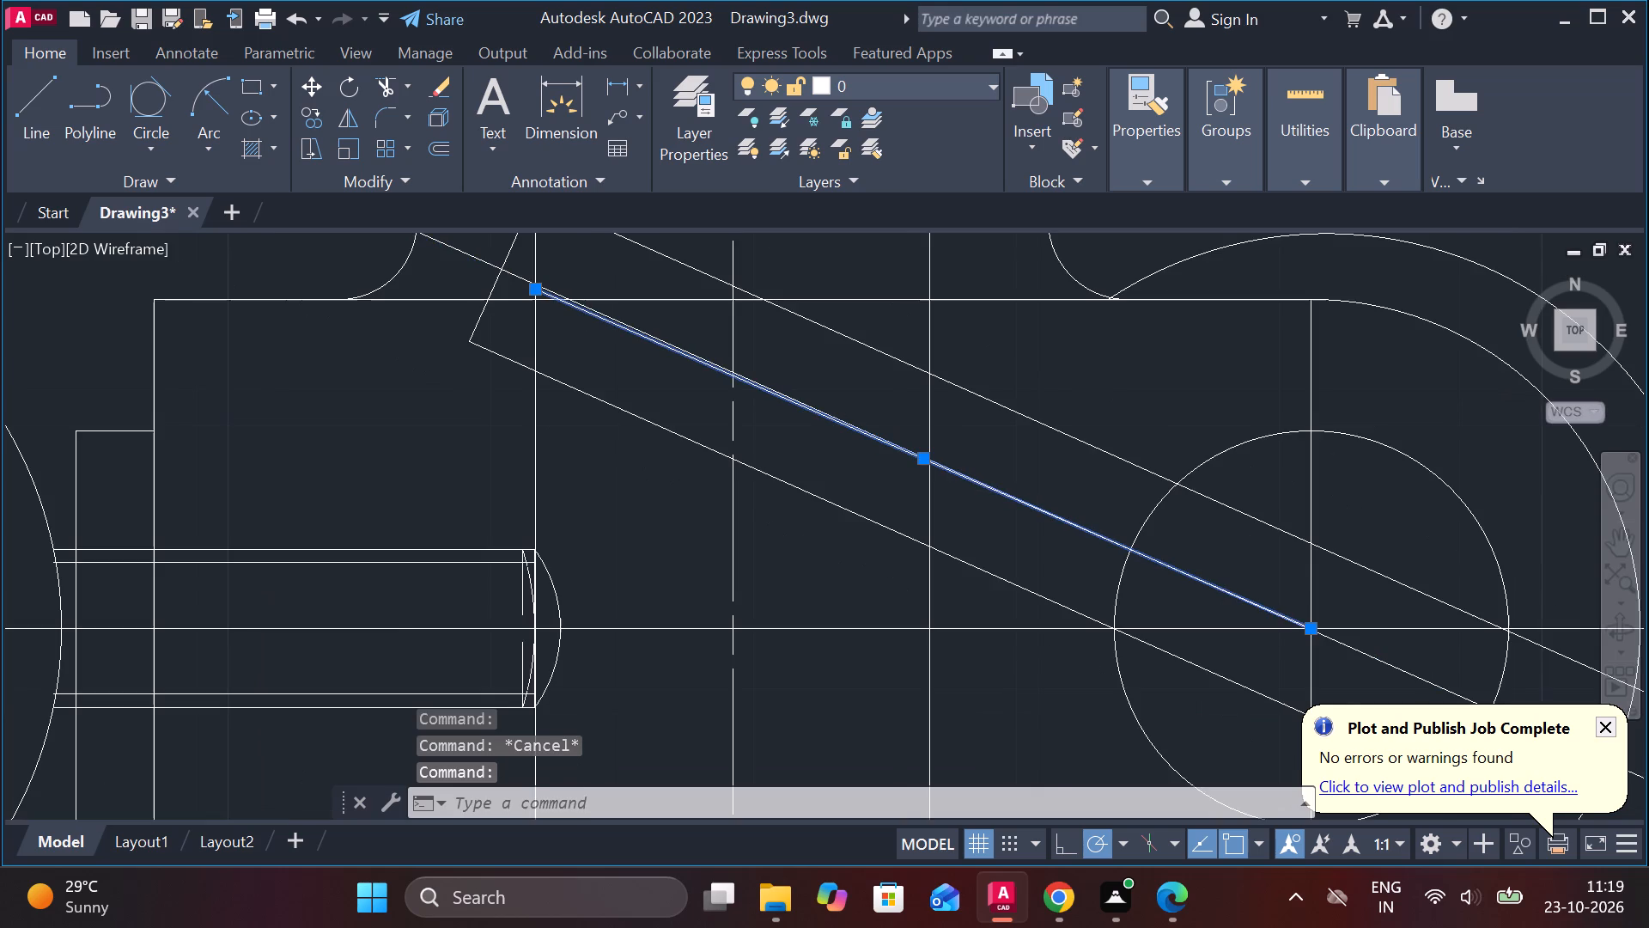
pyautogui.write('E')
pyautogui.press('space')
pyautogui.scroll(-2, 990, 509)
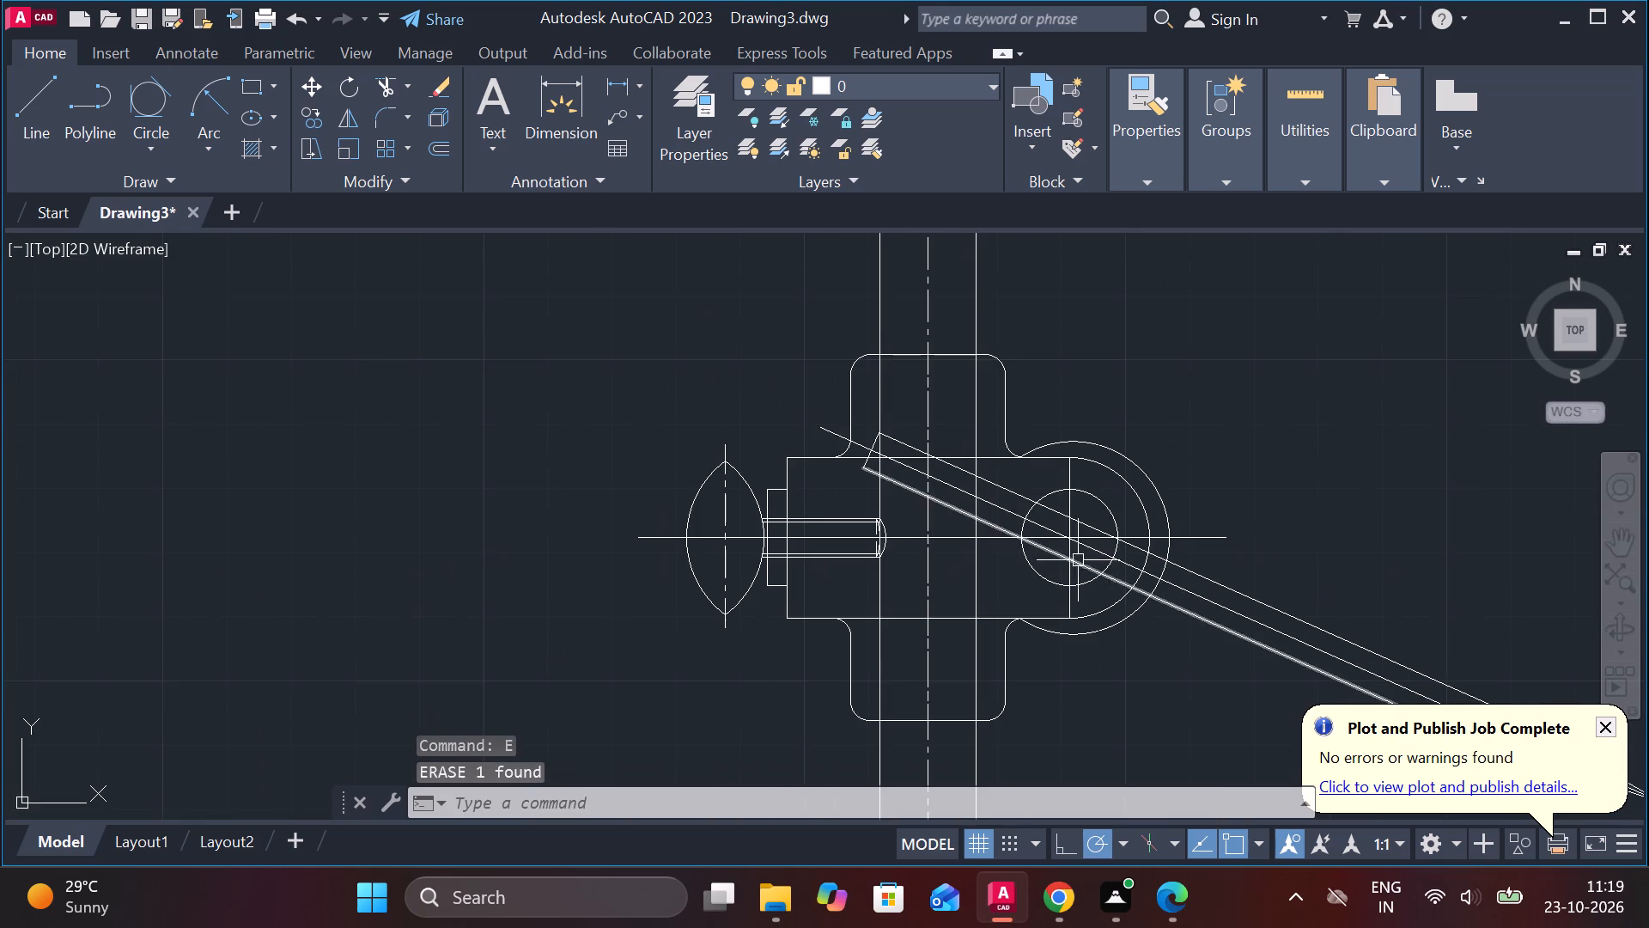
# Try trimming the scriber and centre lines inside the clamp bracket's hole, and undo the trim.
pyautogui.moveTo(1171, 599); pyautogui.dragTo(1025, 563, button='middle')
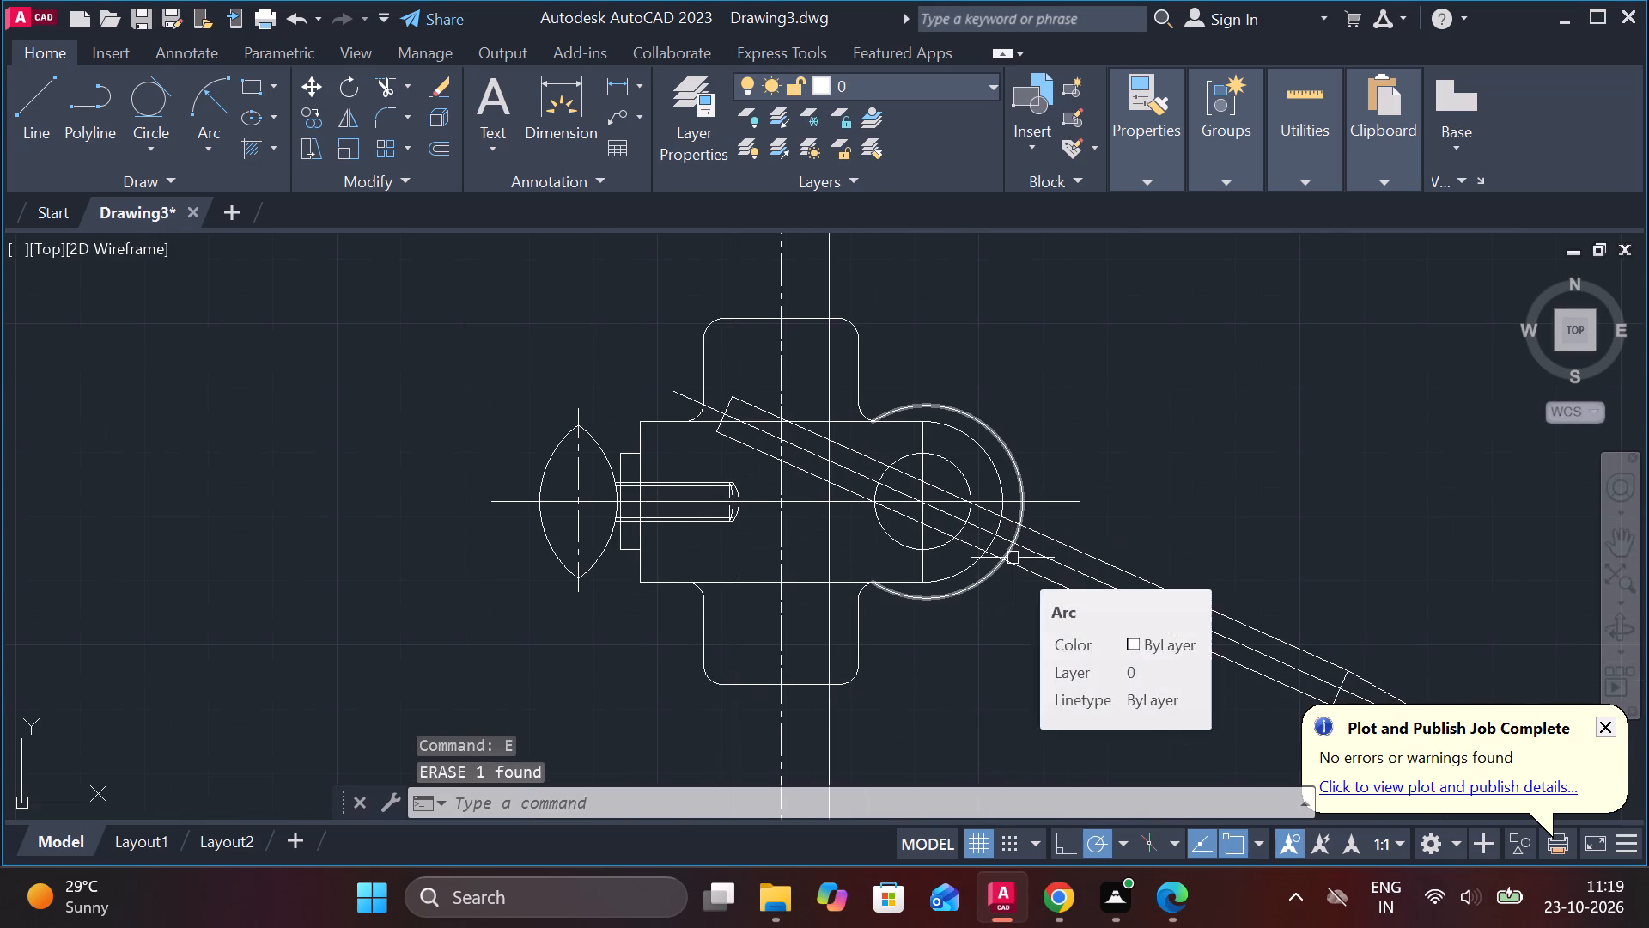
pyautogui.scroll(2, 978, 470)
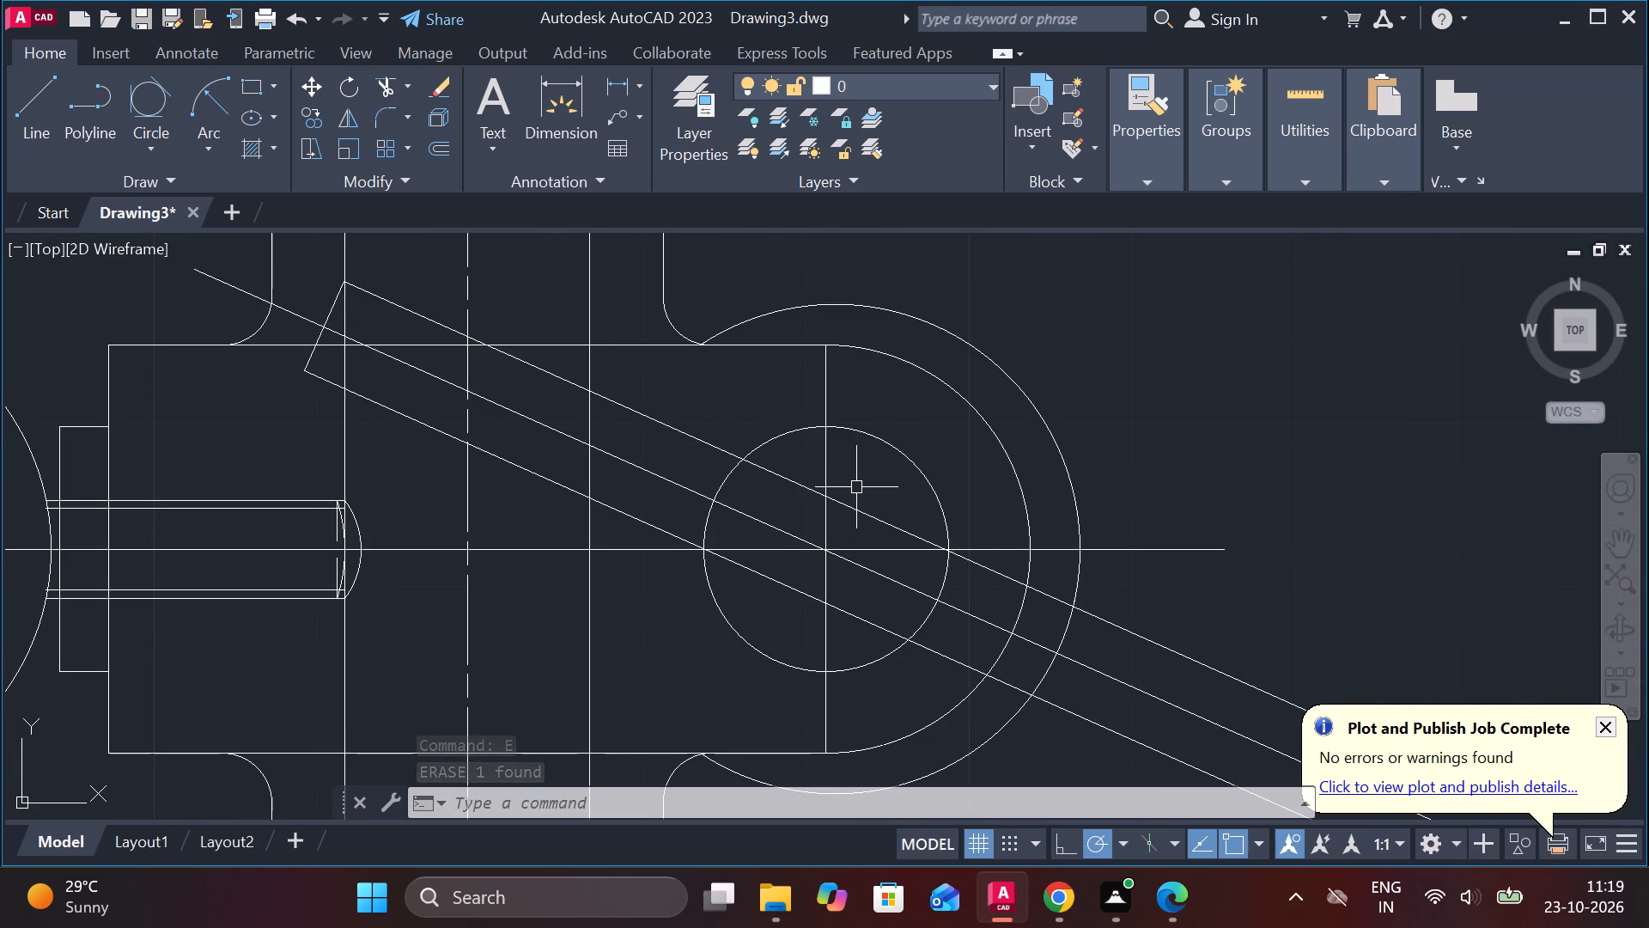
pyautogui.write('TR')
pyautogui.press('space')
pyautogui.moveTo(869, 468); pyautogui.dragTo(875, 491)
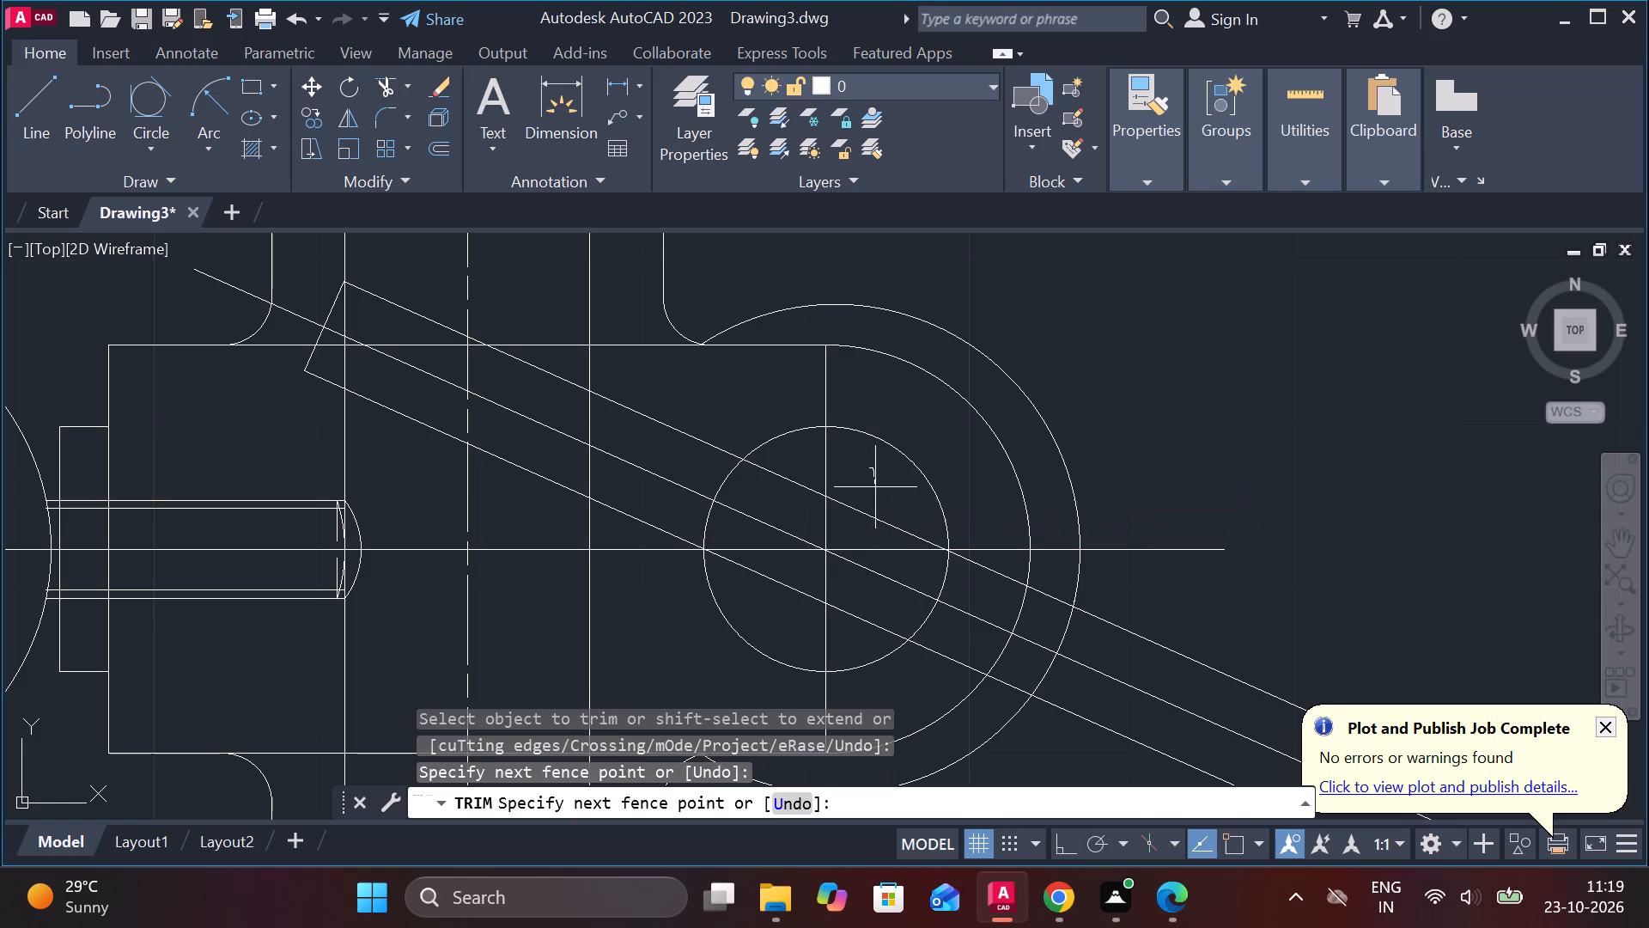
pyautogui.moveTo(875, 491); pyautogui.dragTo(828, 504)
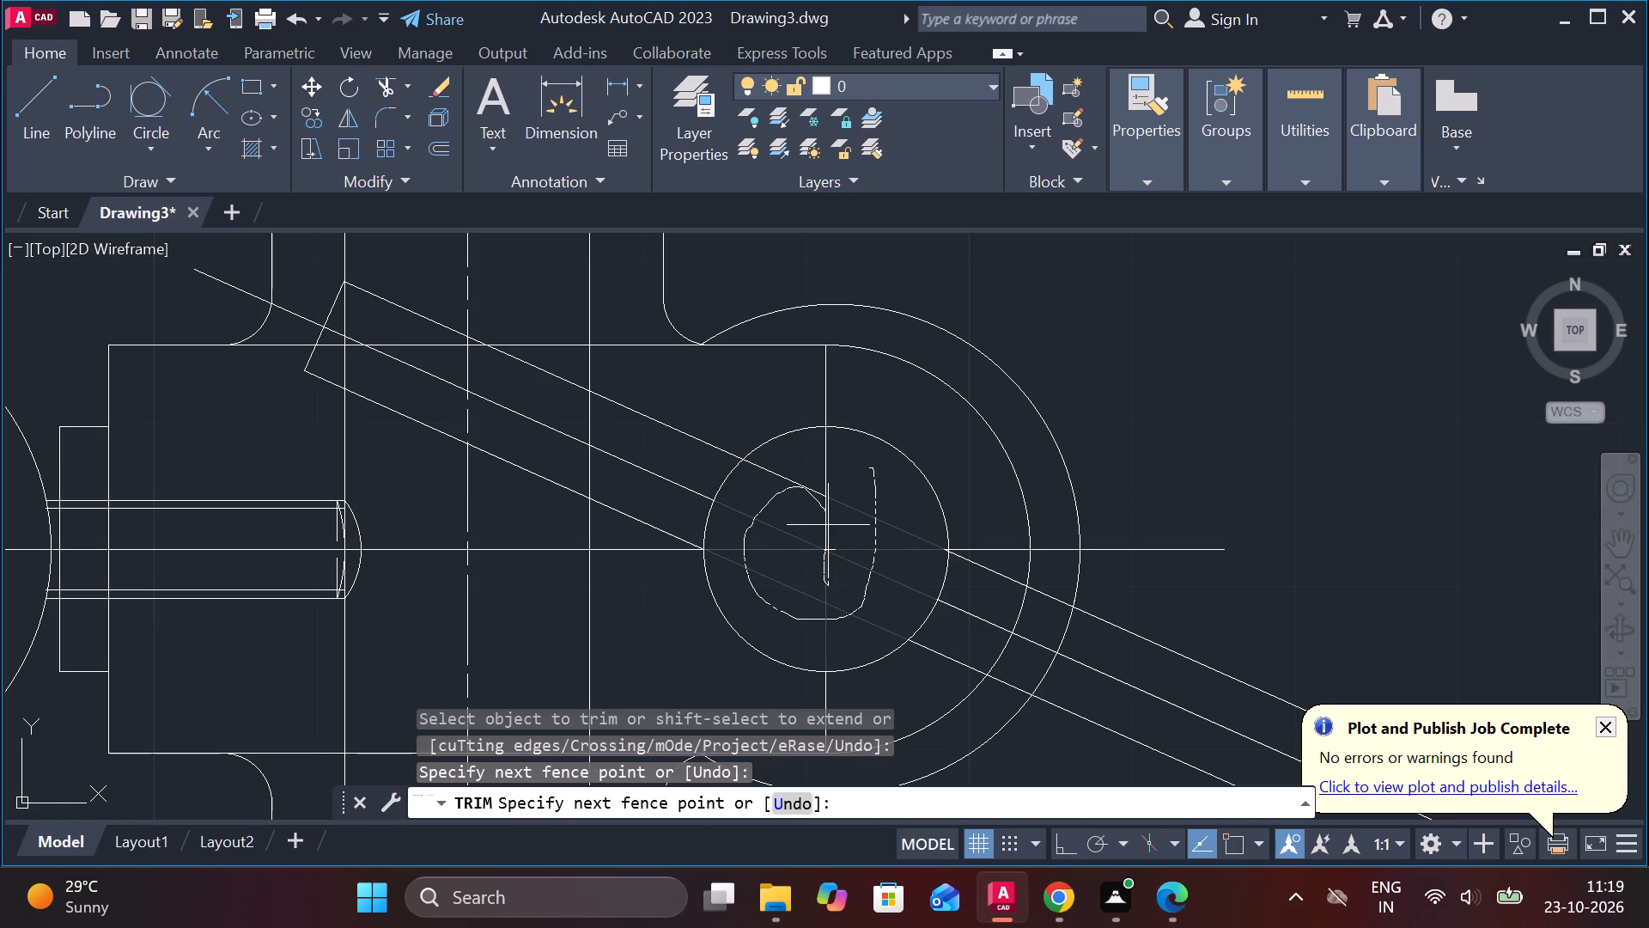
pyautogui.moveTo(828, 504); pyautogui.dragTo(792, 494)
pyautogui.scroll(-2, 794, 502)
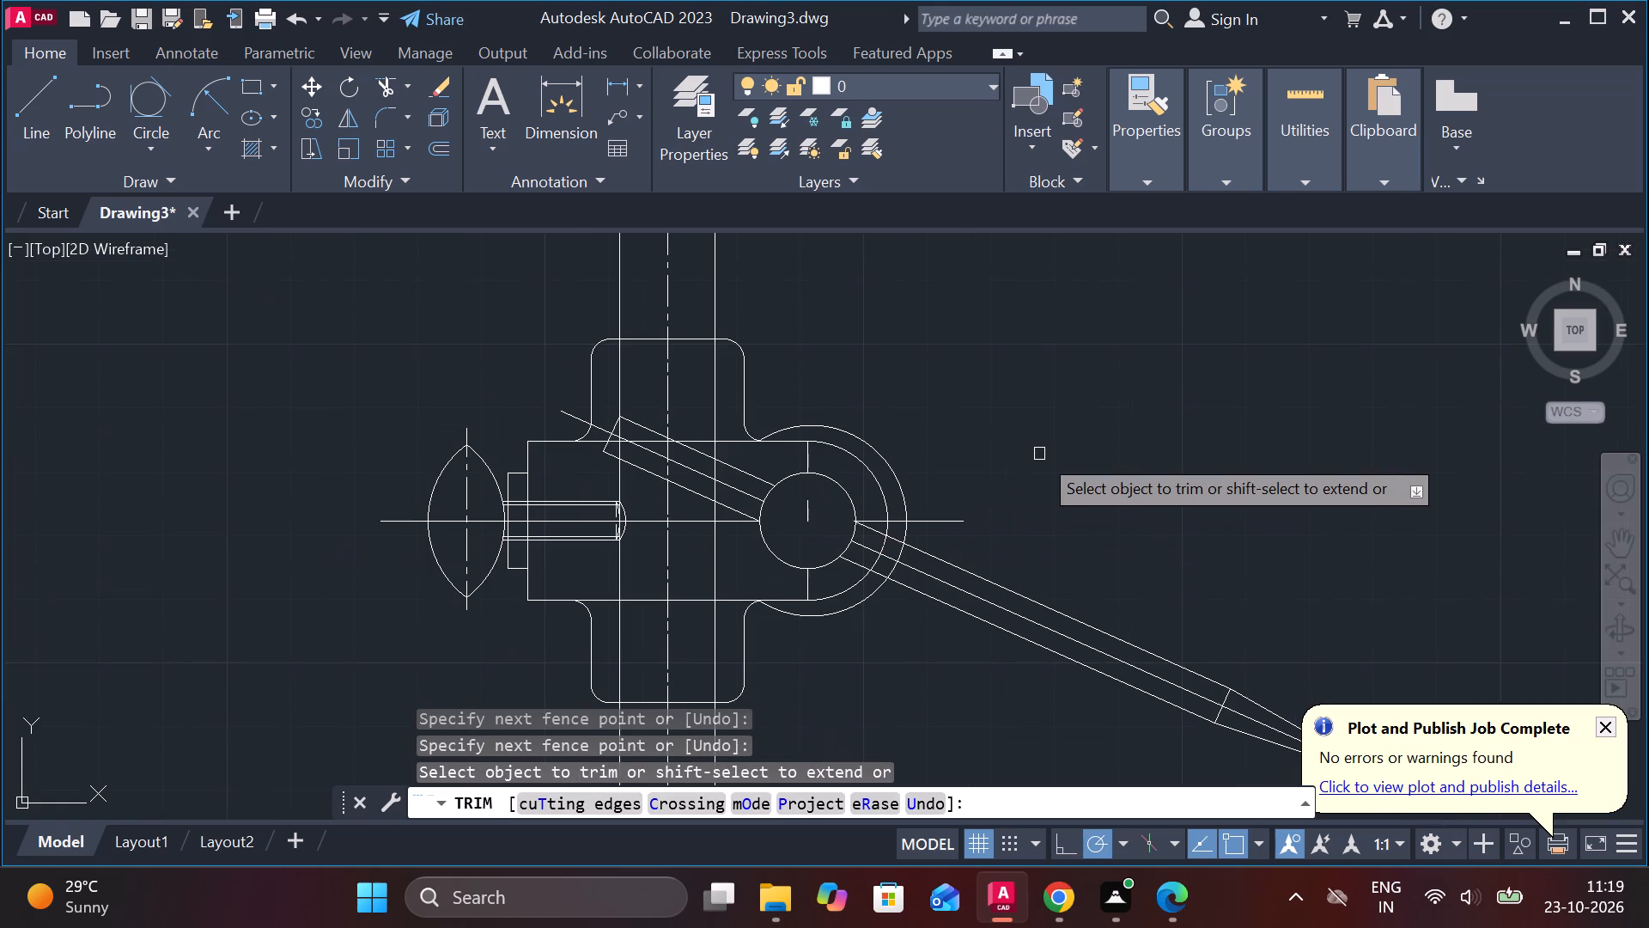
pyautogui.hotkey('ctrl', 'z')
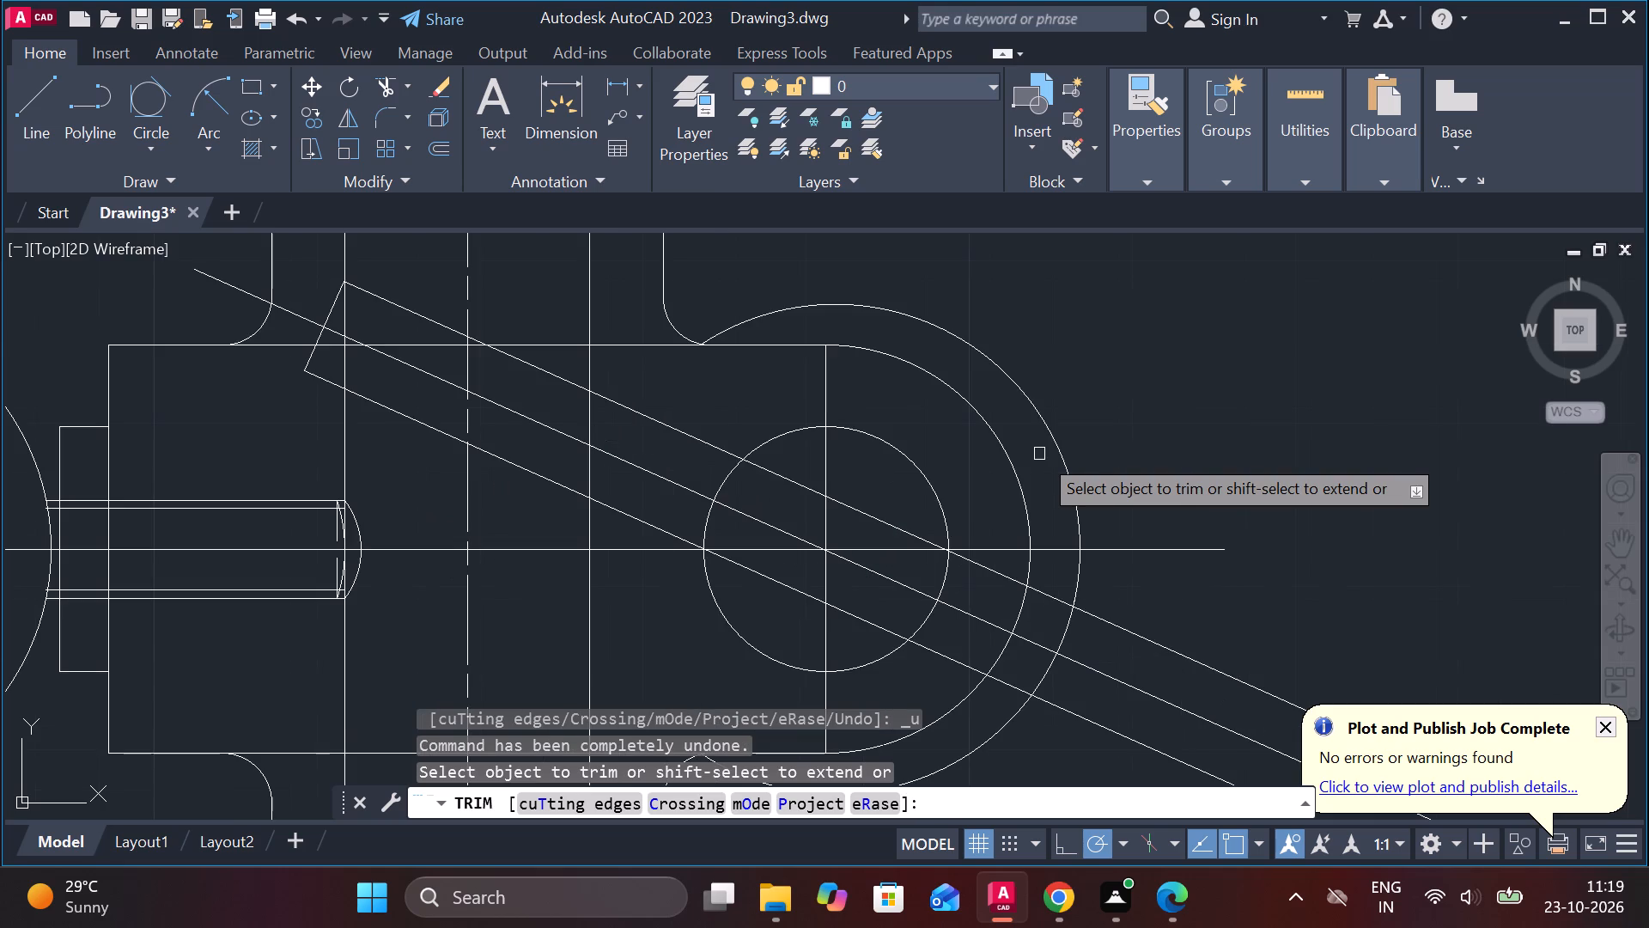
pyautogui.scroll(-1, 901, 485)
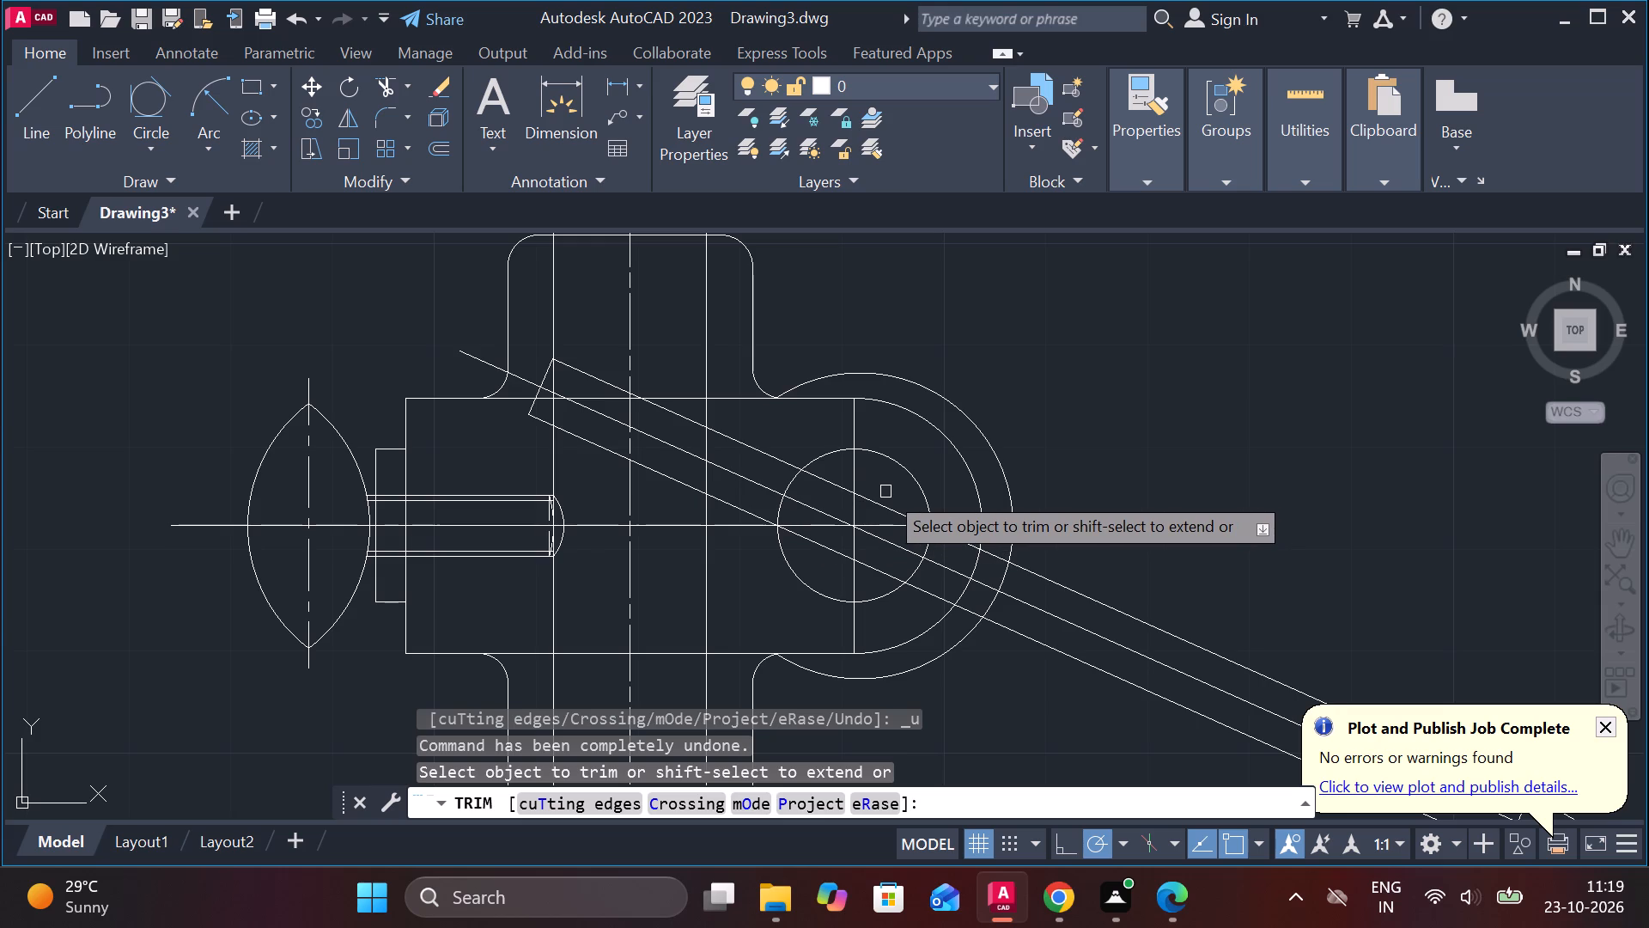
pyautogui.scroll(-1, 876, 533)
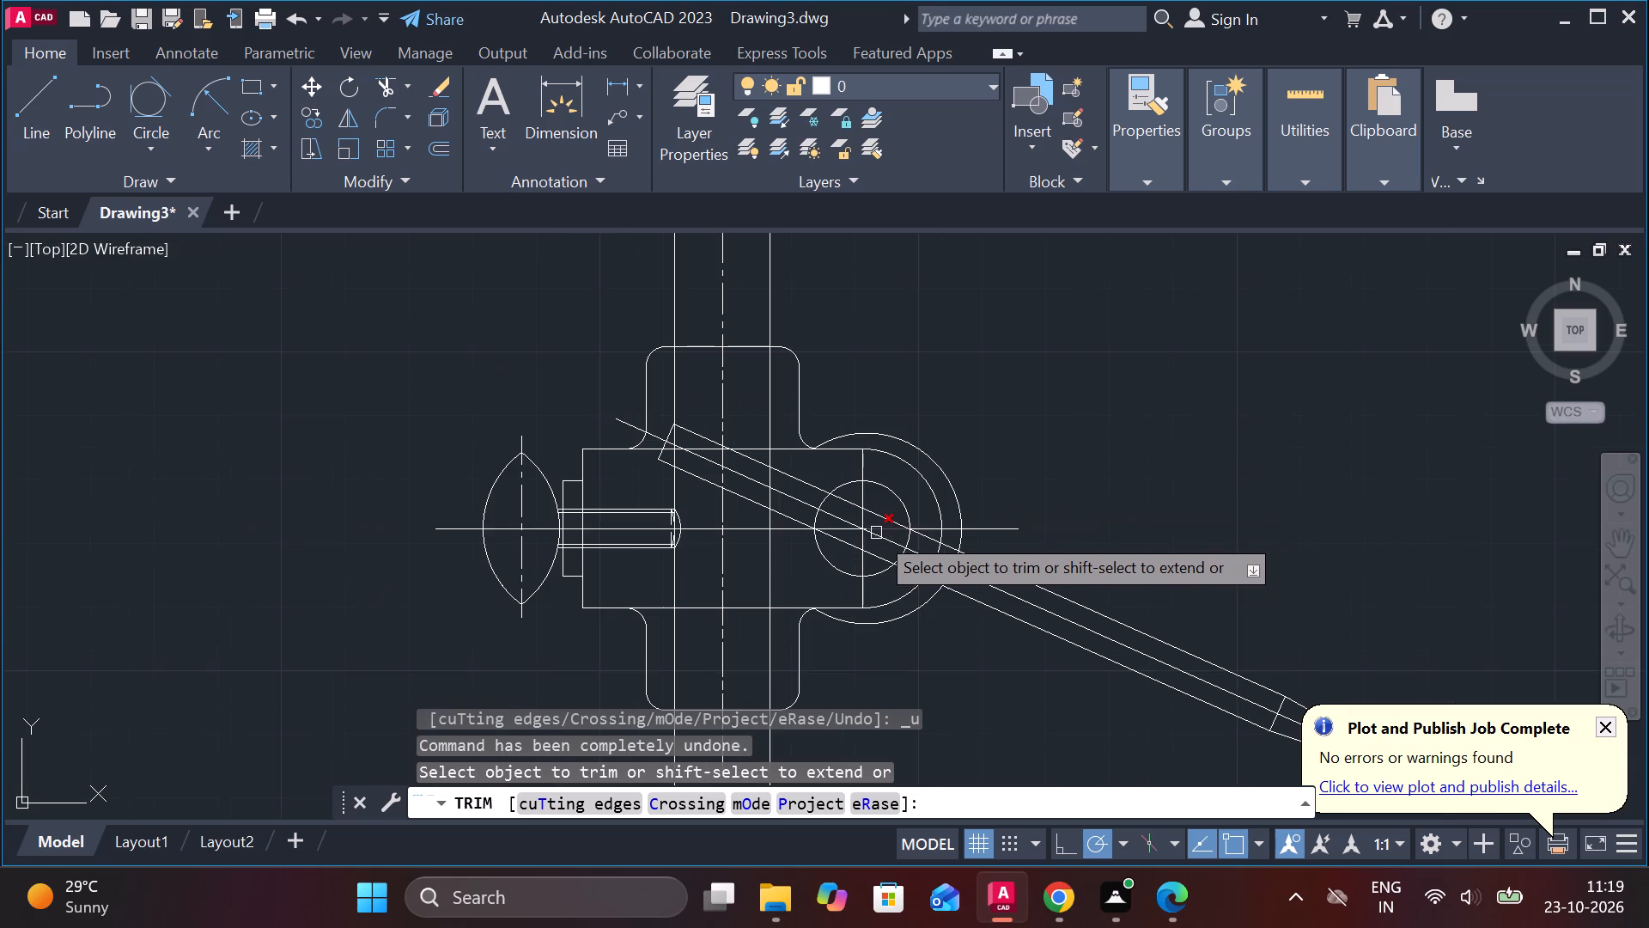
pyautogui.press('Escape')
# Move the two concentric circles by their centre to the empty space just beside the clamp bracket's rounded end.
pyautogui.scroll(-2, 1073, 505)
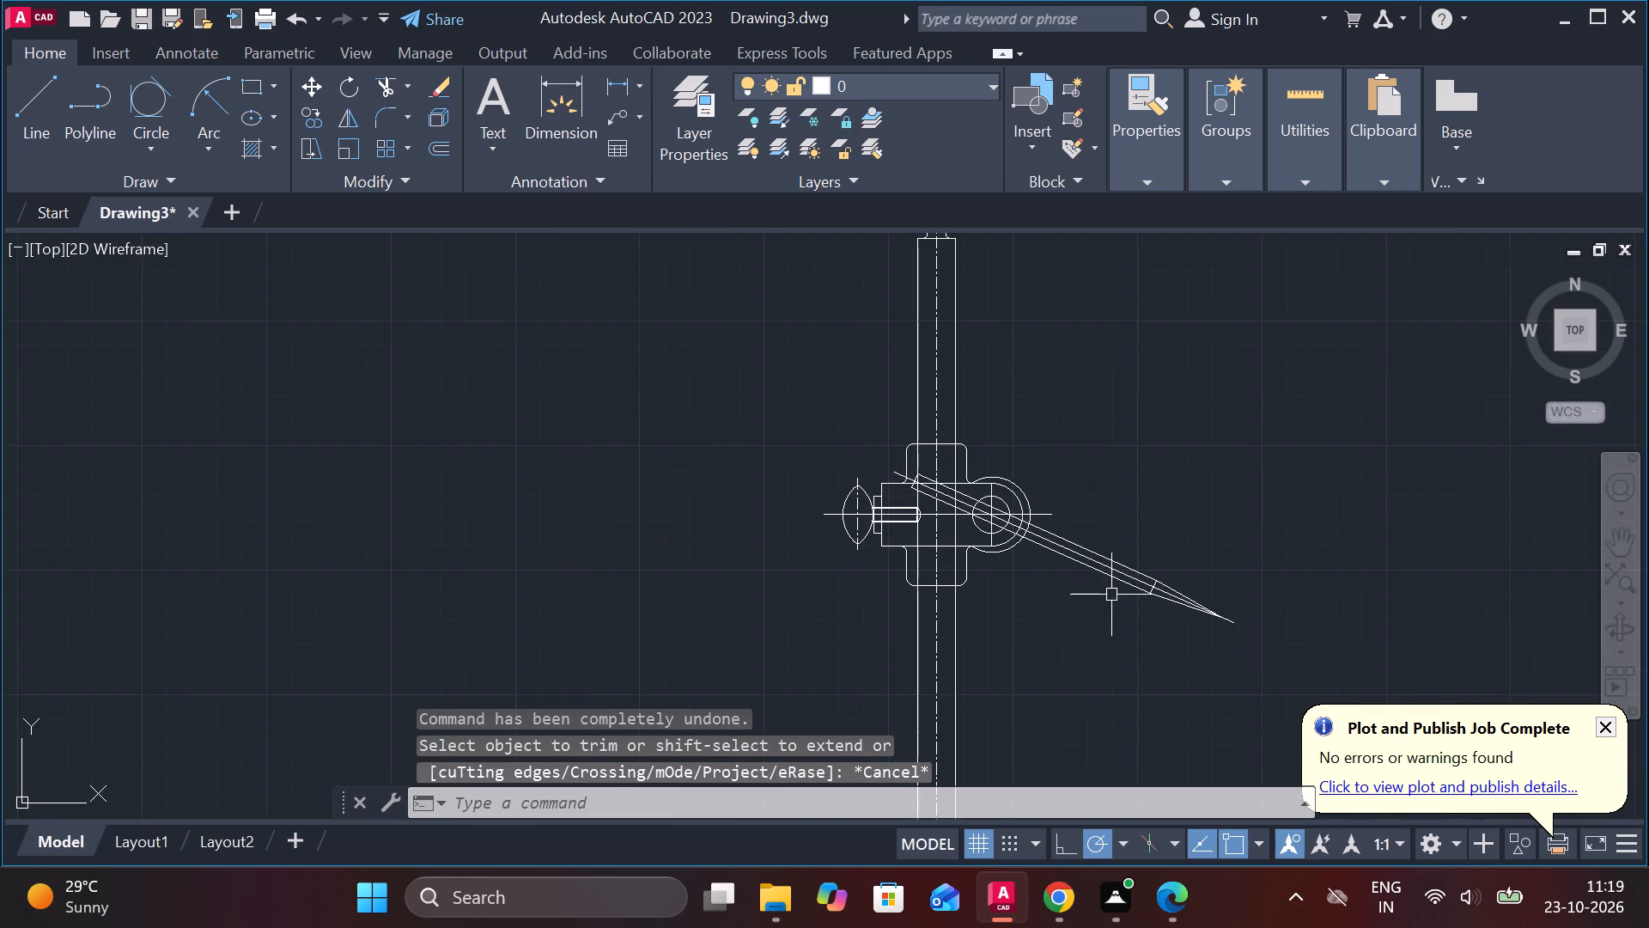
pyautogui.scroll(-1, 1111, 595)
pyautogui.moveTo(1233, 585); pyautogui.dragTo(957, 607, button='middle')
pyautogui.moveTo(1465, 431); pyautogui.dragTo(1421, 414)
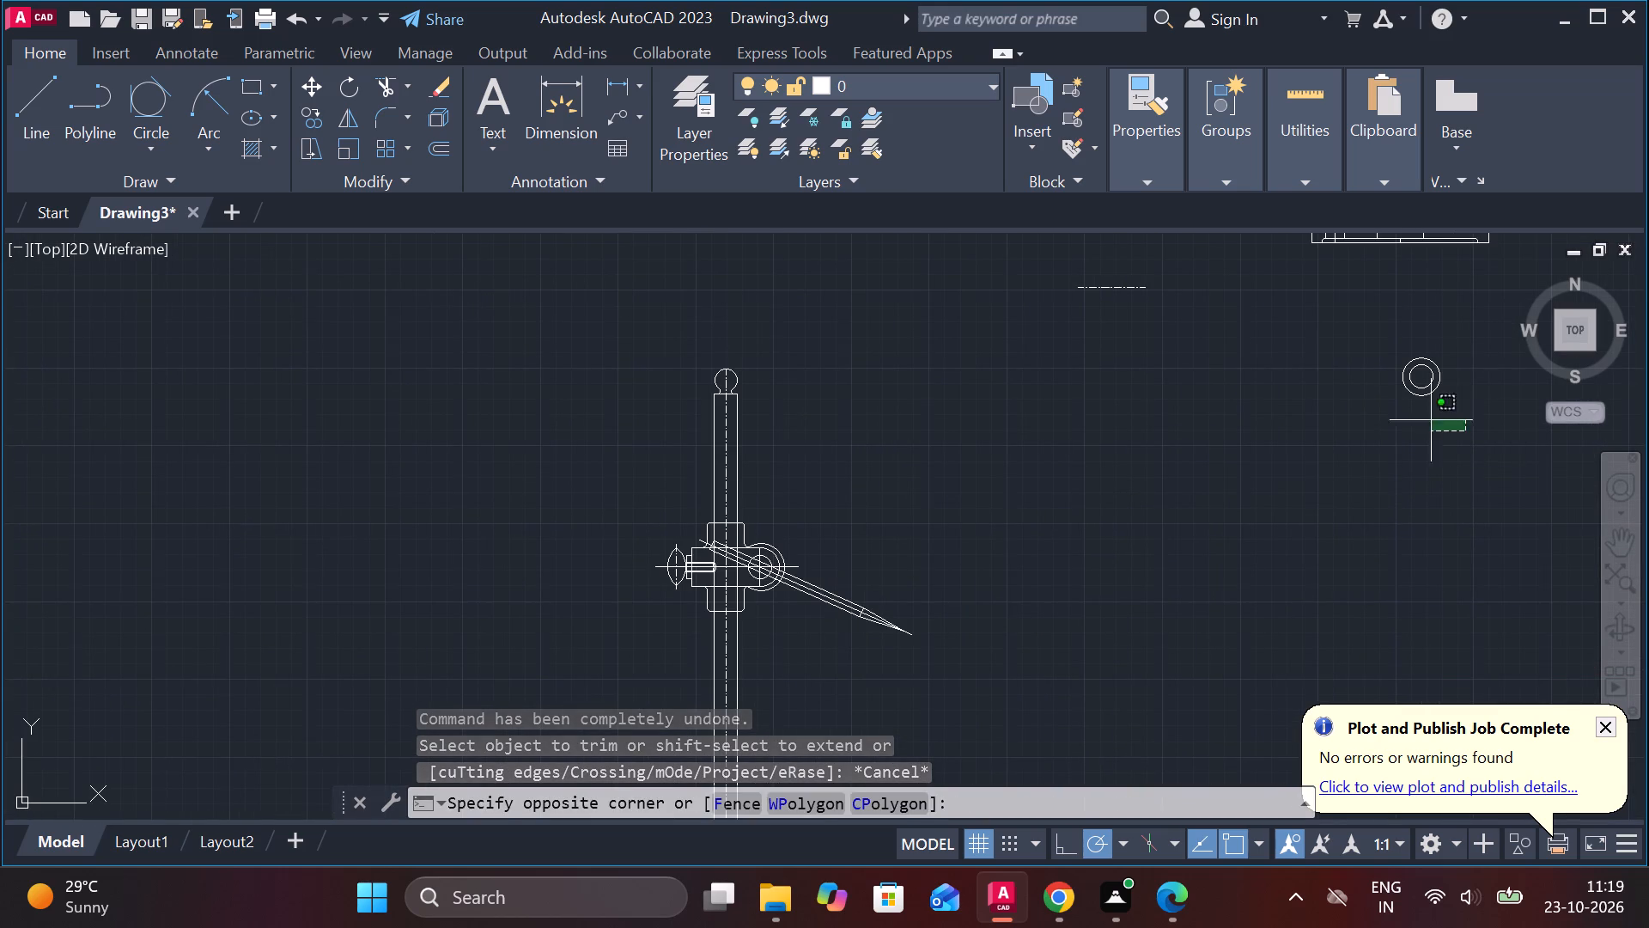
pyautogui.moveTo(1421, 414); pyautogui.dragTo(1389, 395)
pyautogui.click(1333, 340)
pyautogui.moveTo(1281, 461); pyautogui.dragTo(1007, 578, button='middle')
pyautogui.press('m')
pyautogui.press('Return')
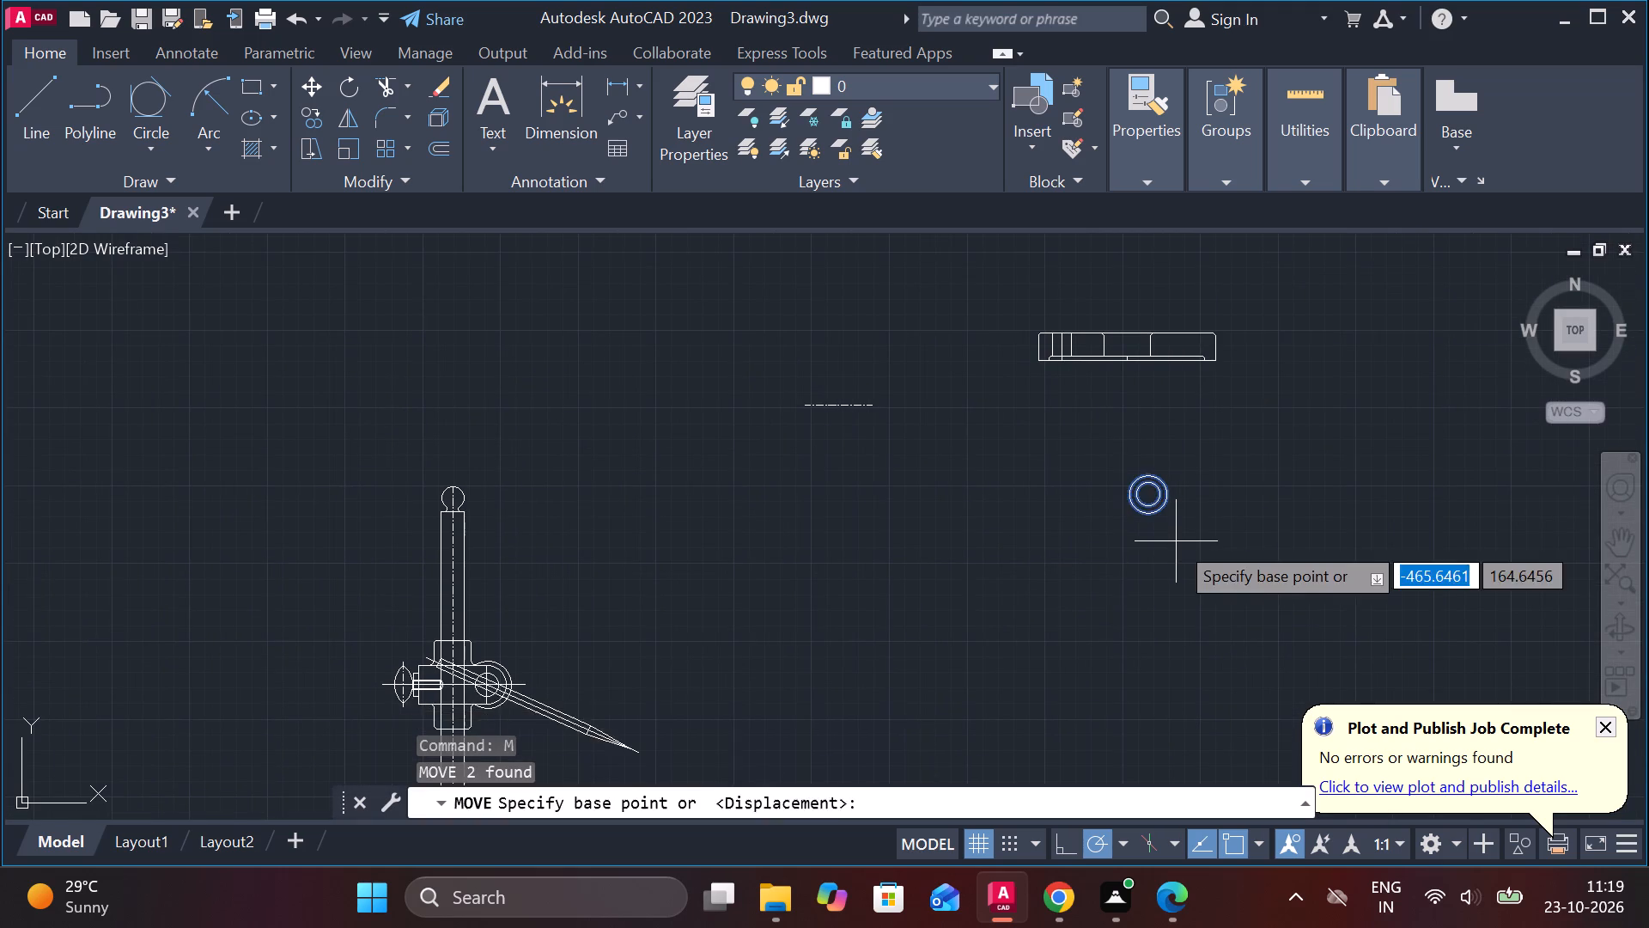
pyautogui.scroll(2, 1176, 541)
pyautogui.click(1096, 422)
pyautogui.scroll(-2, 1087, 458)
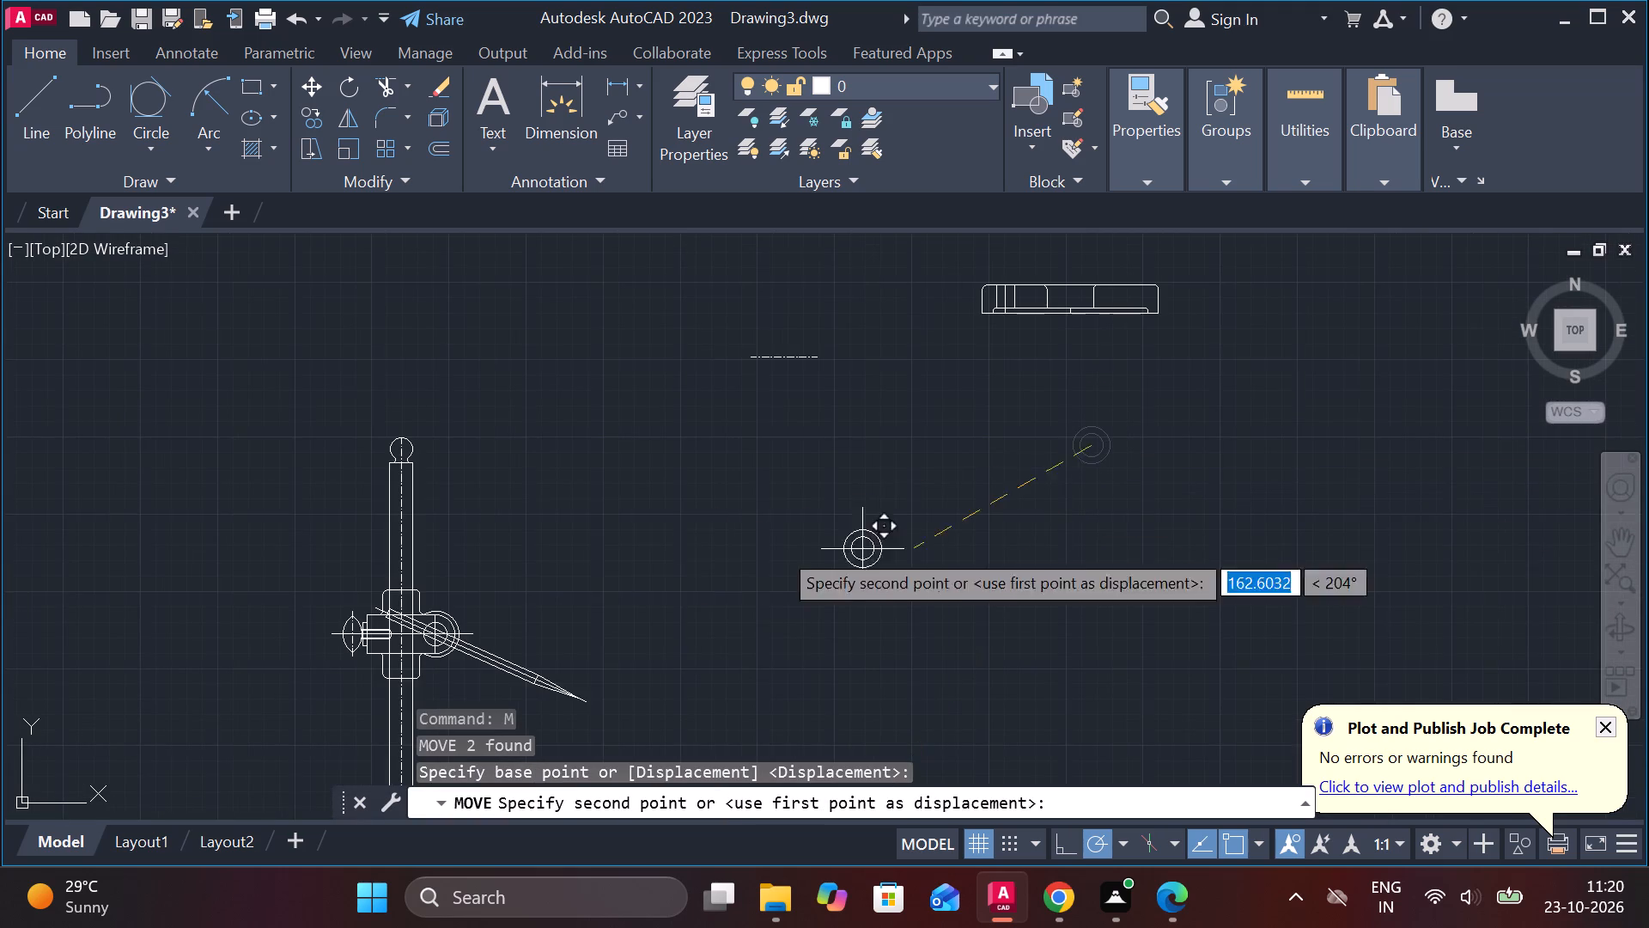
pyautogui.moveTo(559, 543); pyautogui.dragTo(774, 491, button='middle')
pyautogui.scroll(3, 428, 625)
pyautogui.moveTo(1098, 483); pyautogui.dragTo(623, 601, button='middle')
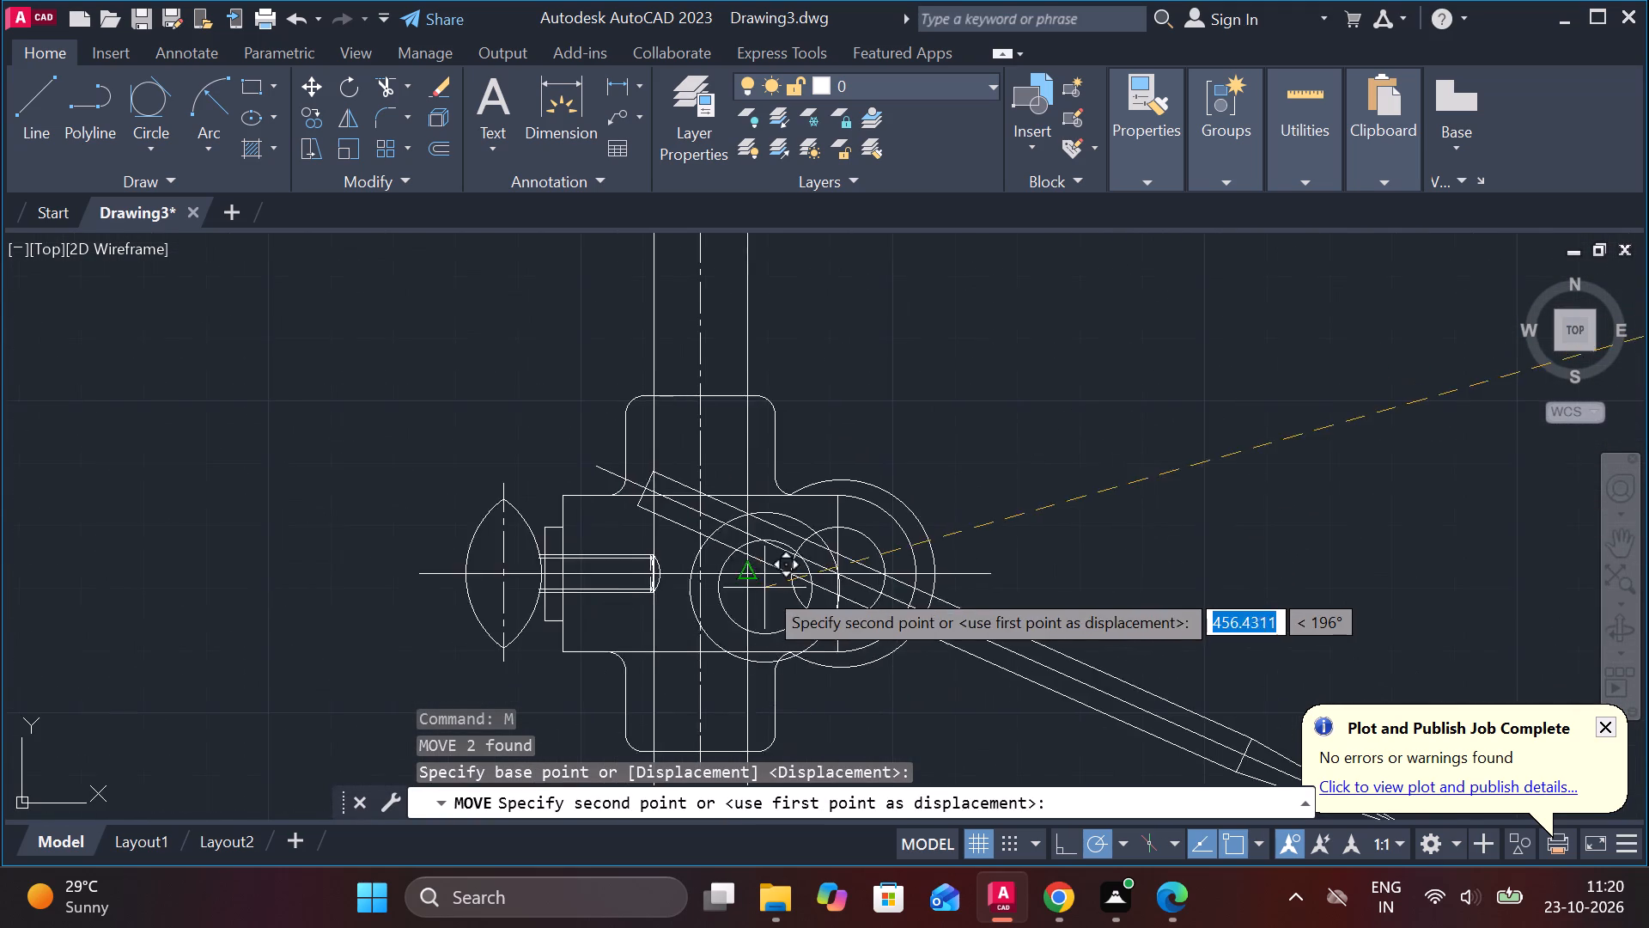
pyautogui.scroll(2, 764, 588)
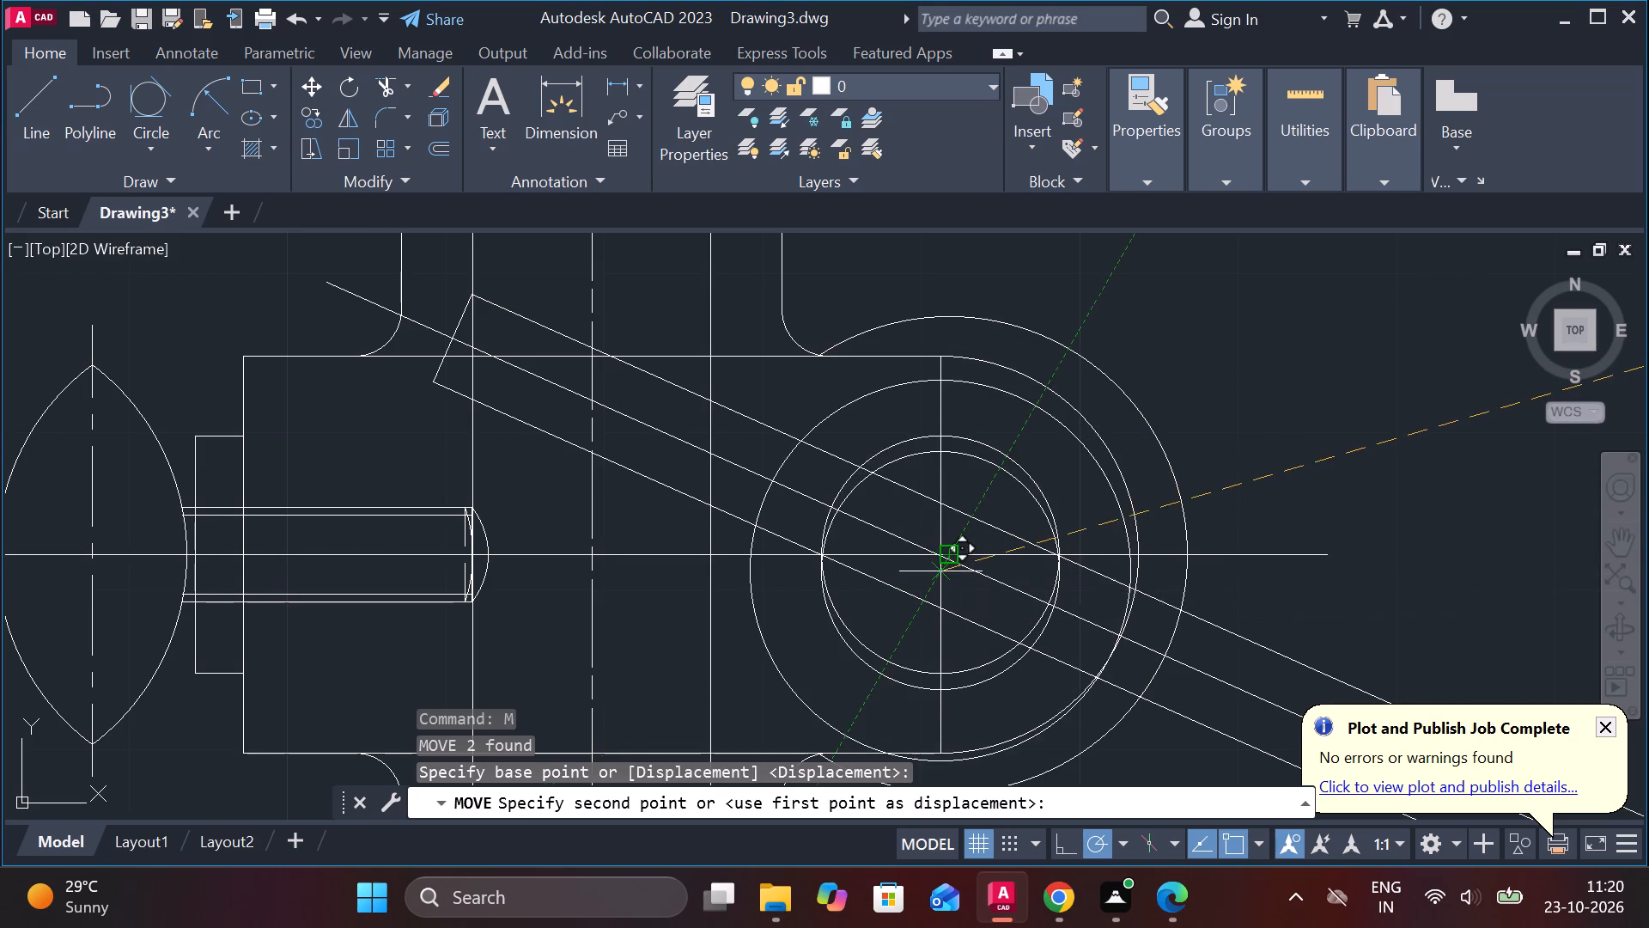
pyautogui.moveTo(1095, 433); pyautogui.dragTo(789, 536, button='middle')
pyautogui.click(1229, 398)
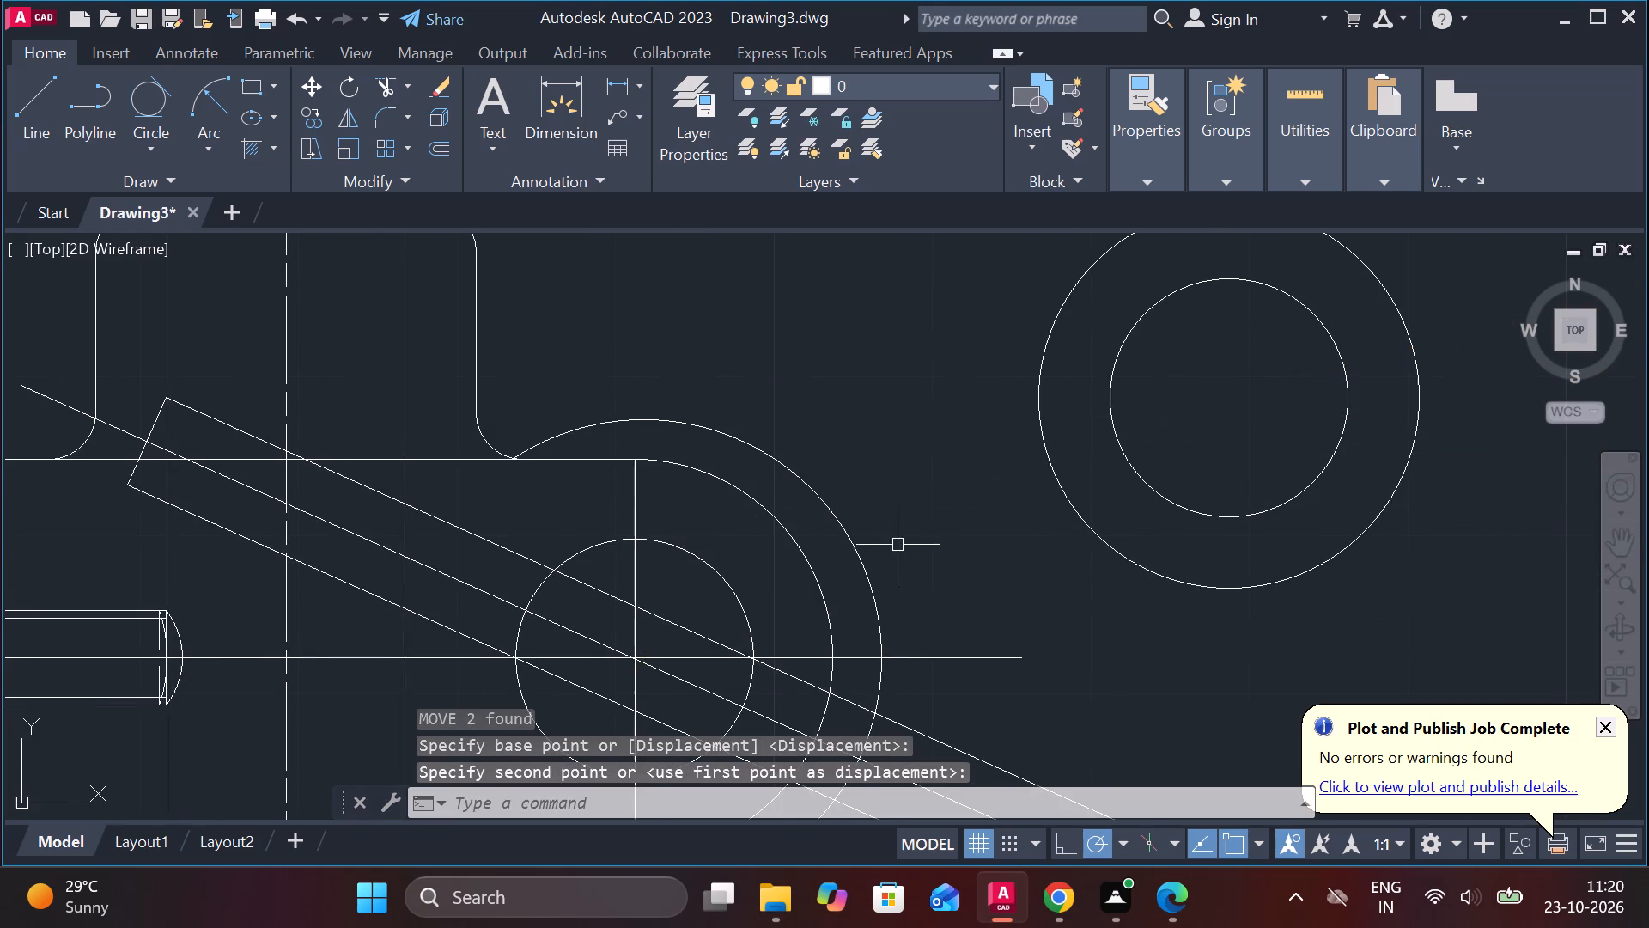
# Erase the hole circle in the clamp bracket's rounded end.
pyautogui.moveTo(898, 545); pyautogui.dragTo(958, 499, button='middle')
pyautogui.click(803, 542)
pyautogui.click(783, 546)
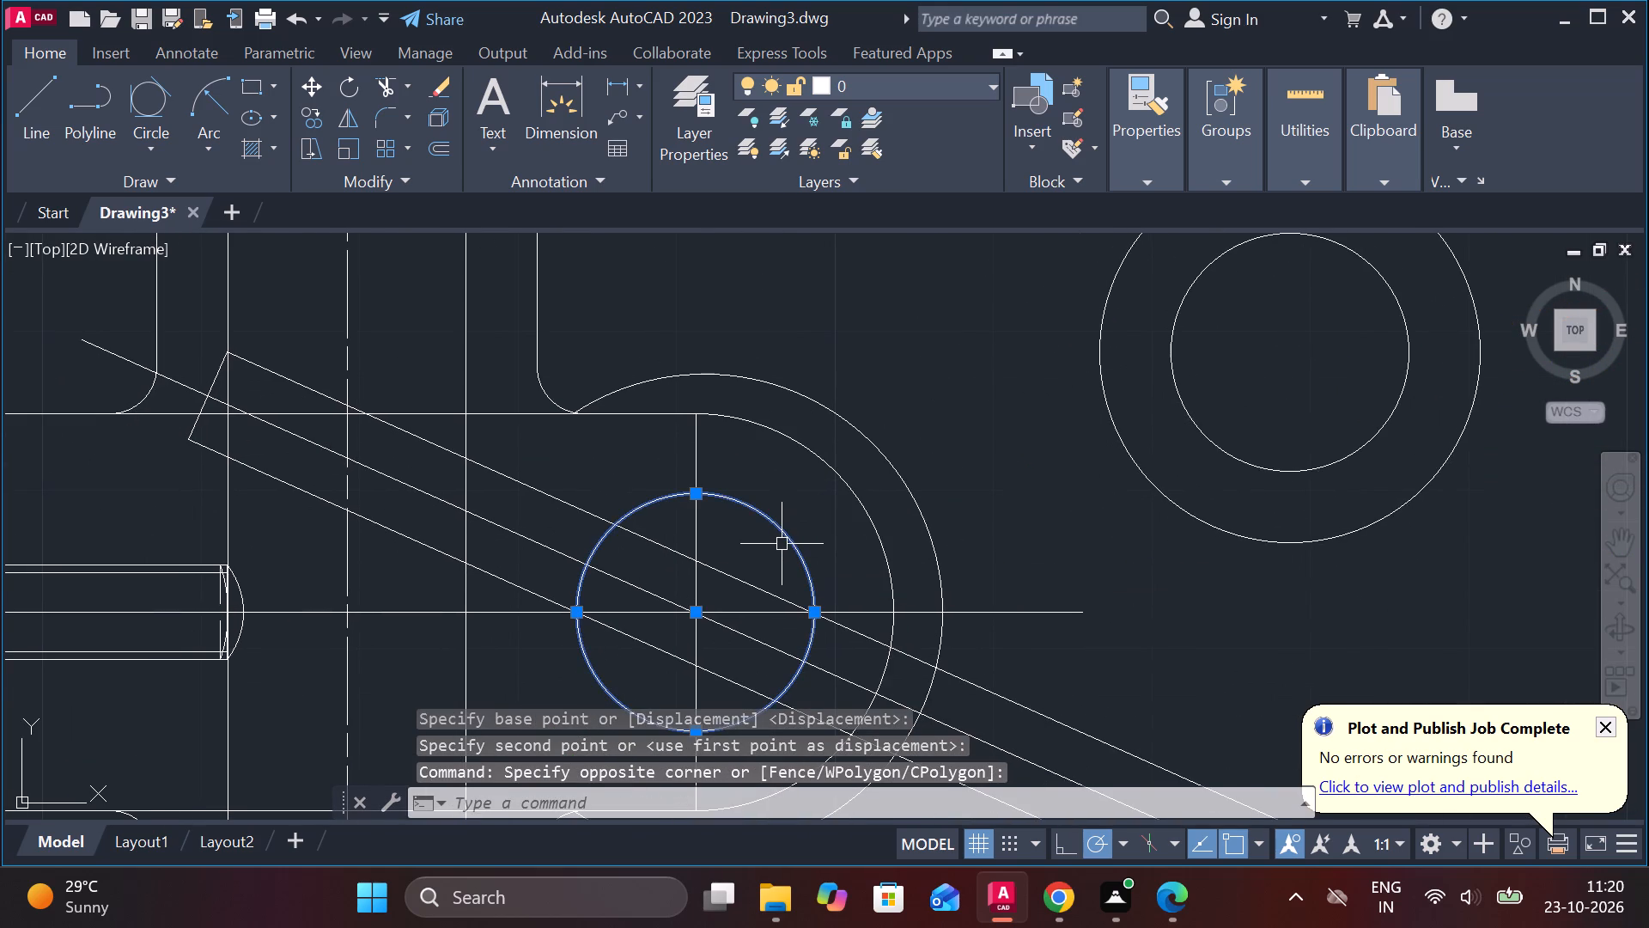
pyautogui.write('E')
pyautogui.press('space')
pyautogui.scroll(-1, 789, 558)
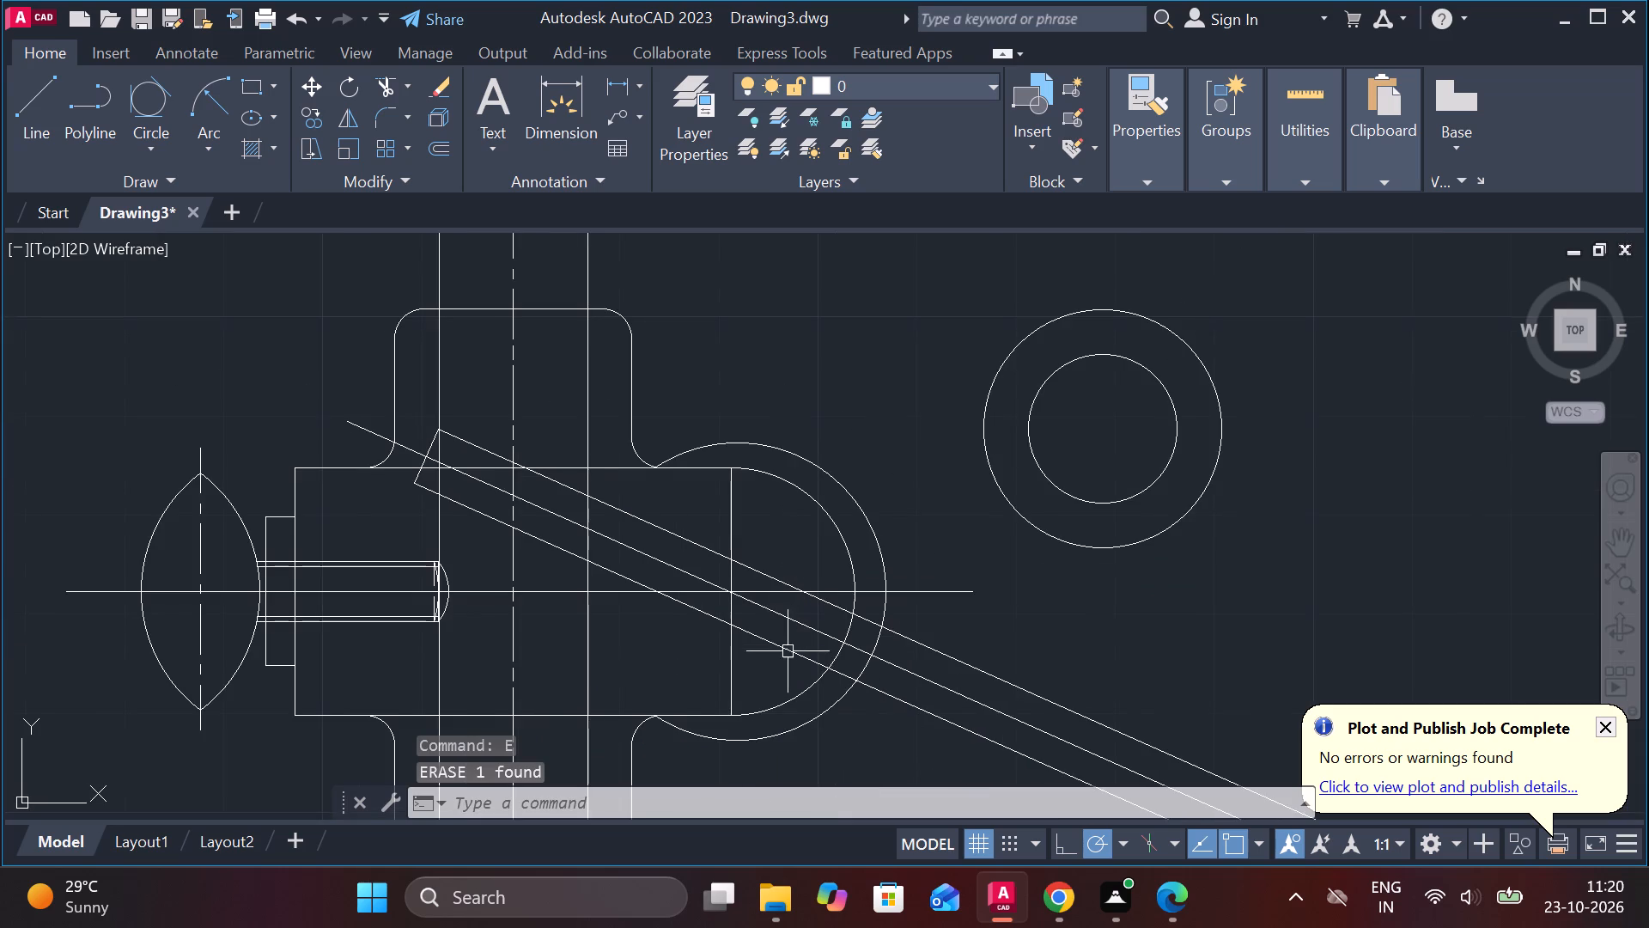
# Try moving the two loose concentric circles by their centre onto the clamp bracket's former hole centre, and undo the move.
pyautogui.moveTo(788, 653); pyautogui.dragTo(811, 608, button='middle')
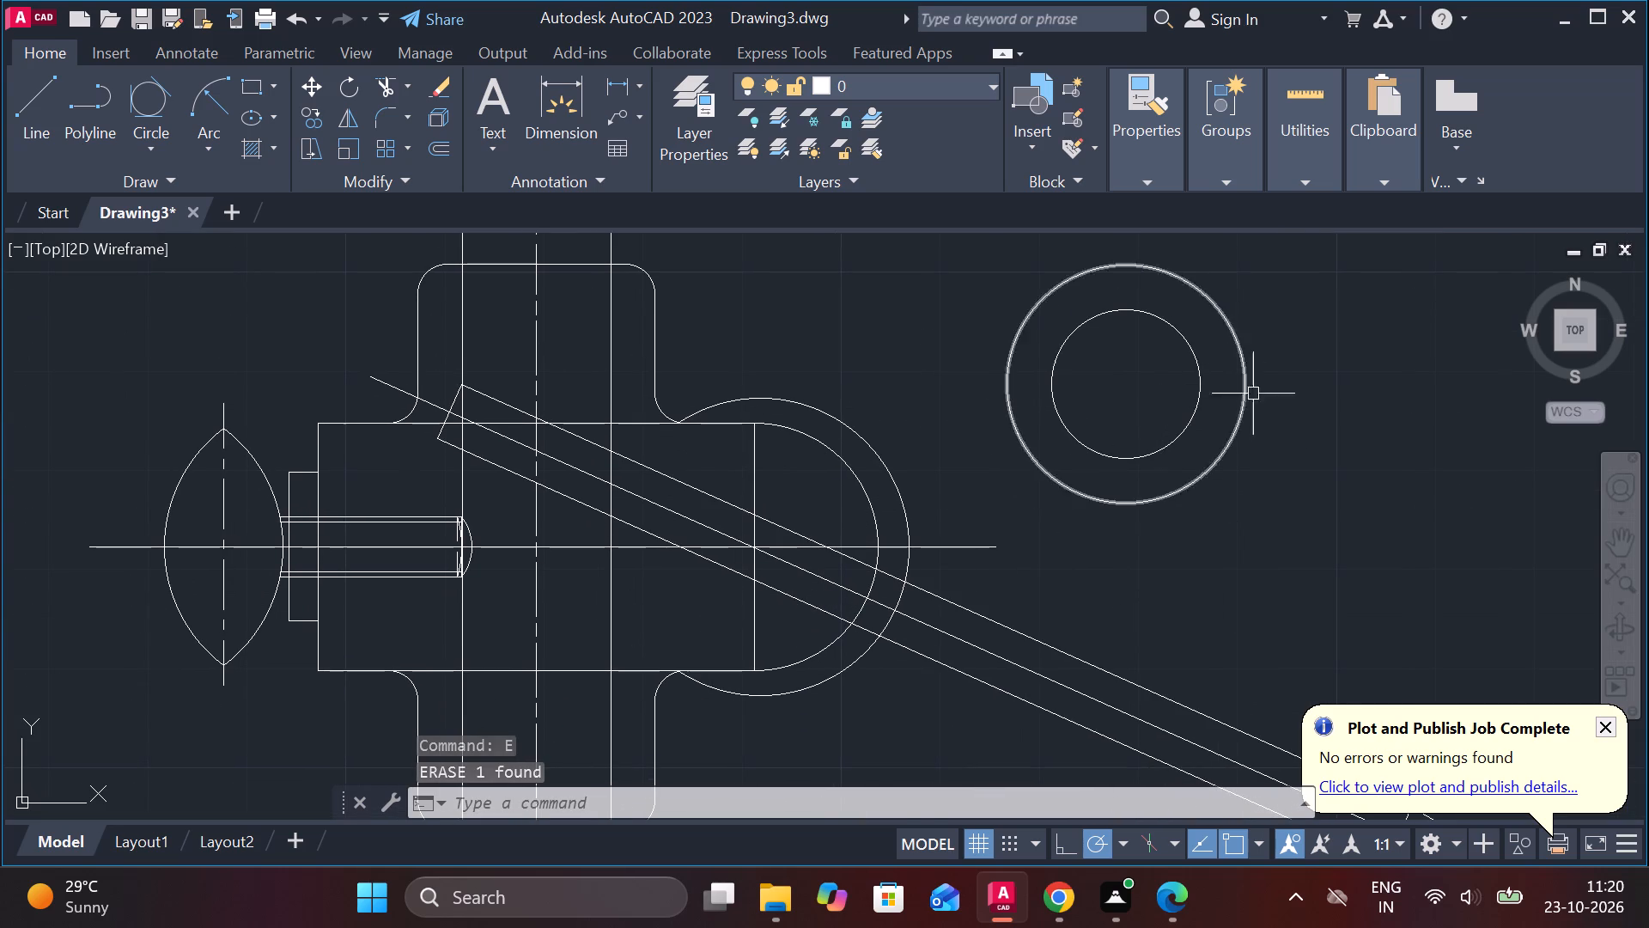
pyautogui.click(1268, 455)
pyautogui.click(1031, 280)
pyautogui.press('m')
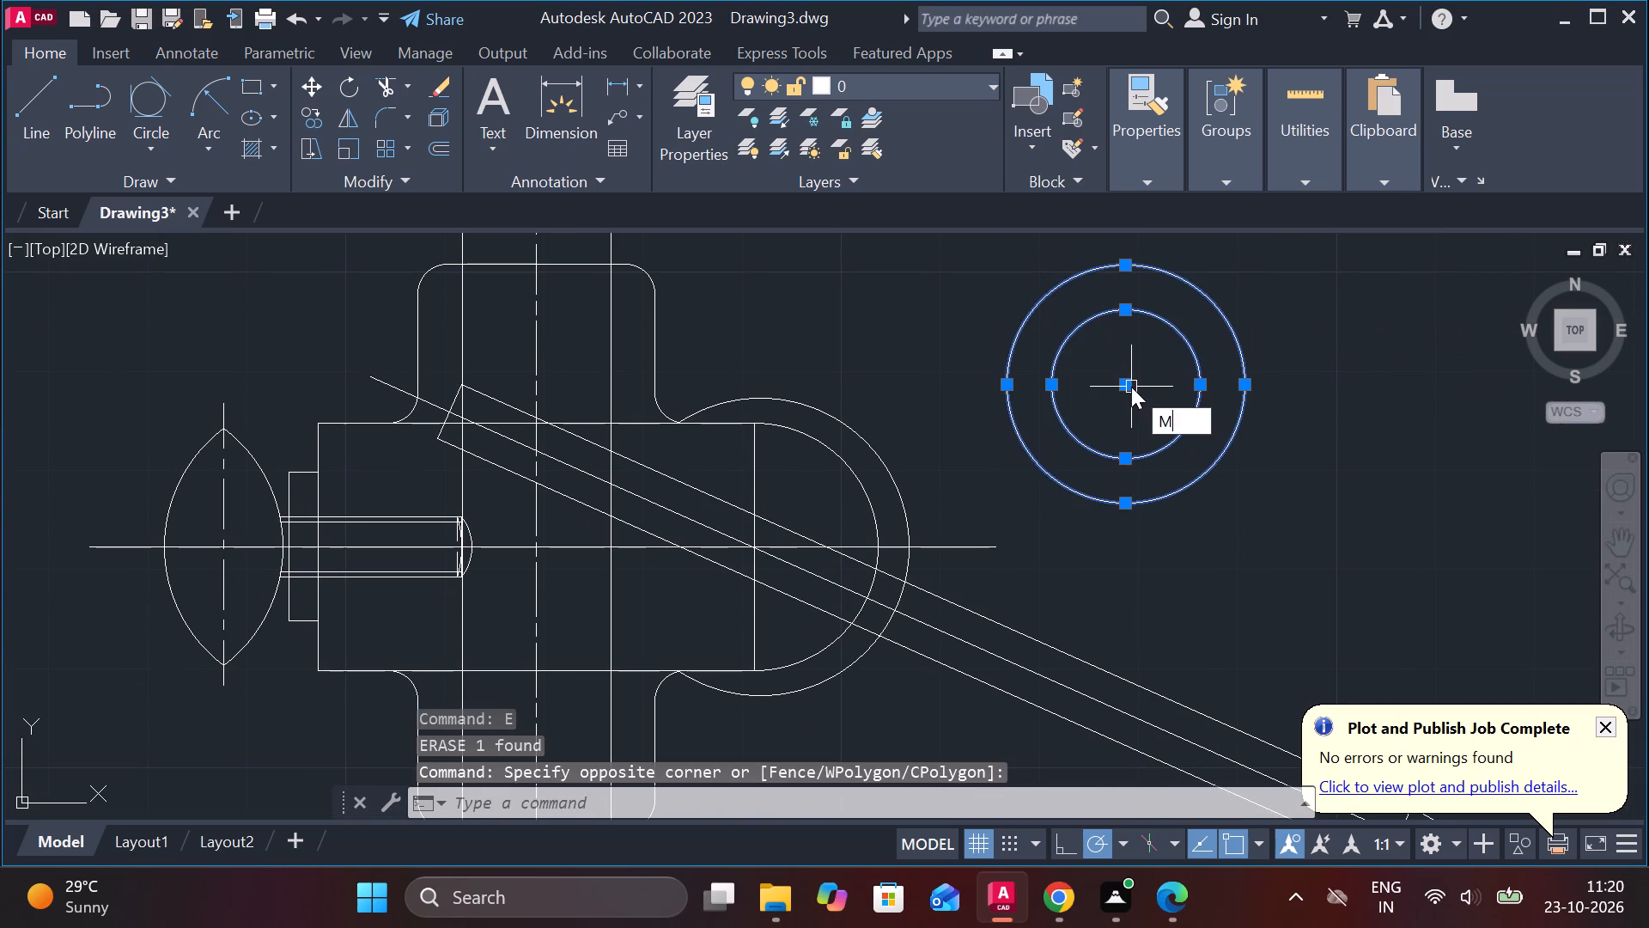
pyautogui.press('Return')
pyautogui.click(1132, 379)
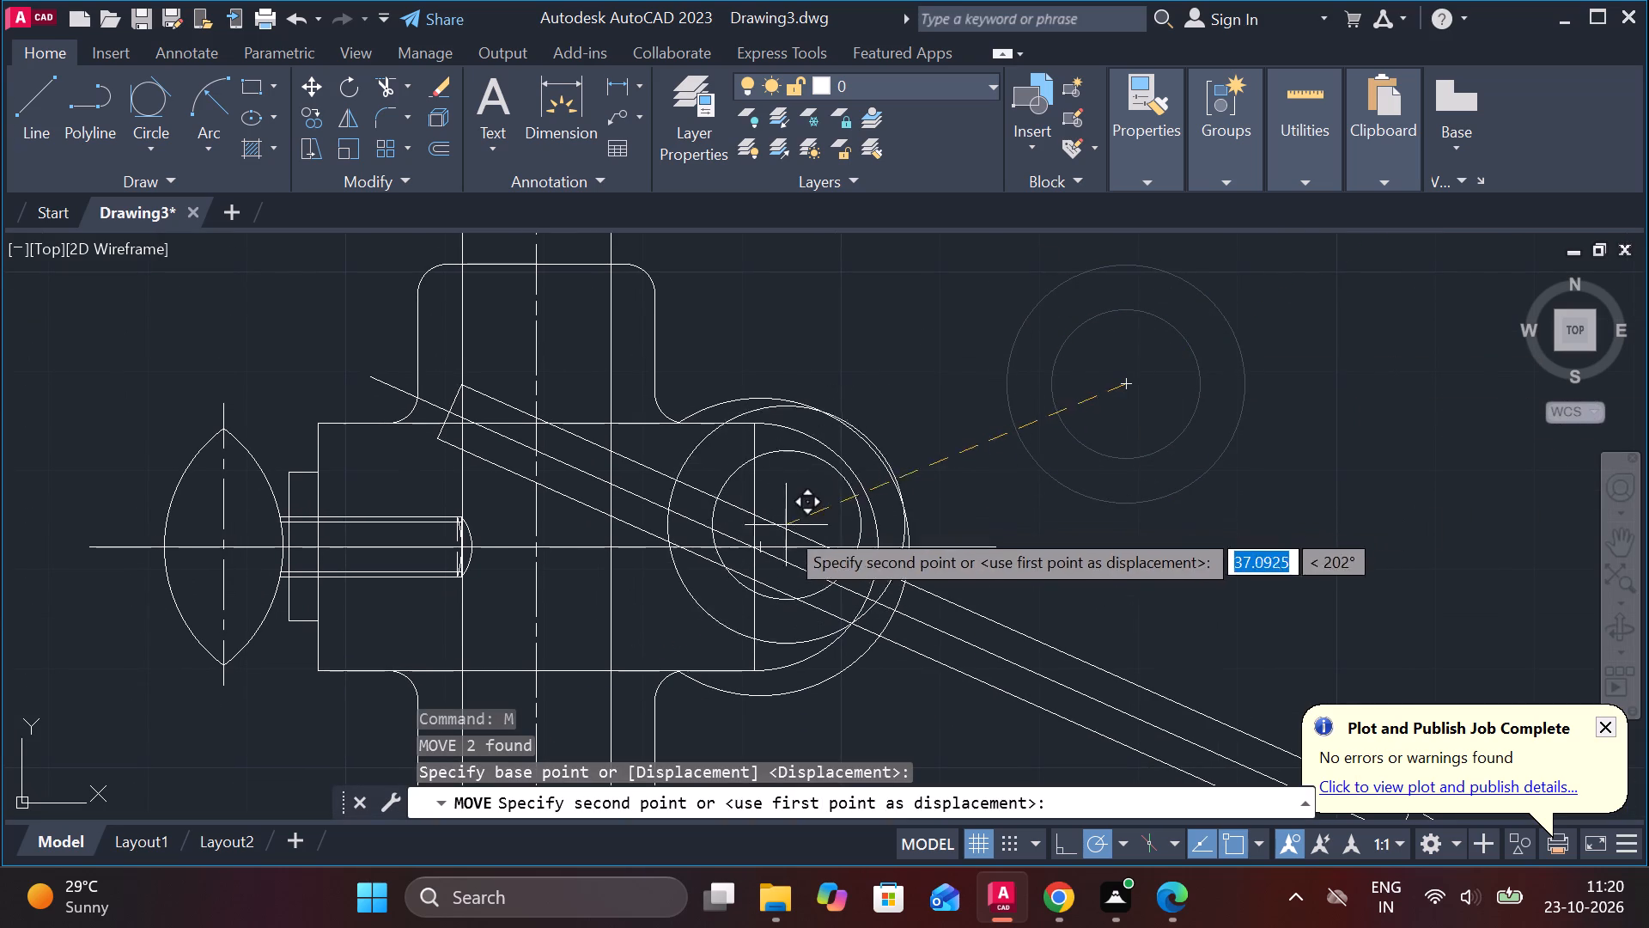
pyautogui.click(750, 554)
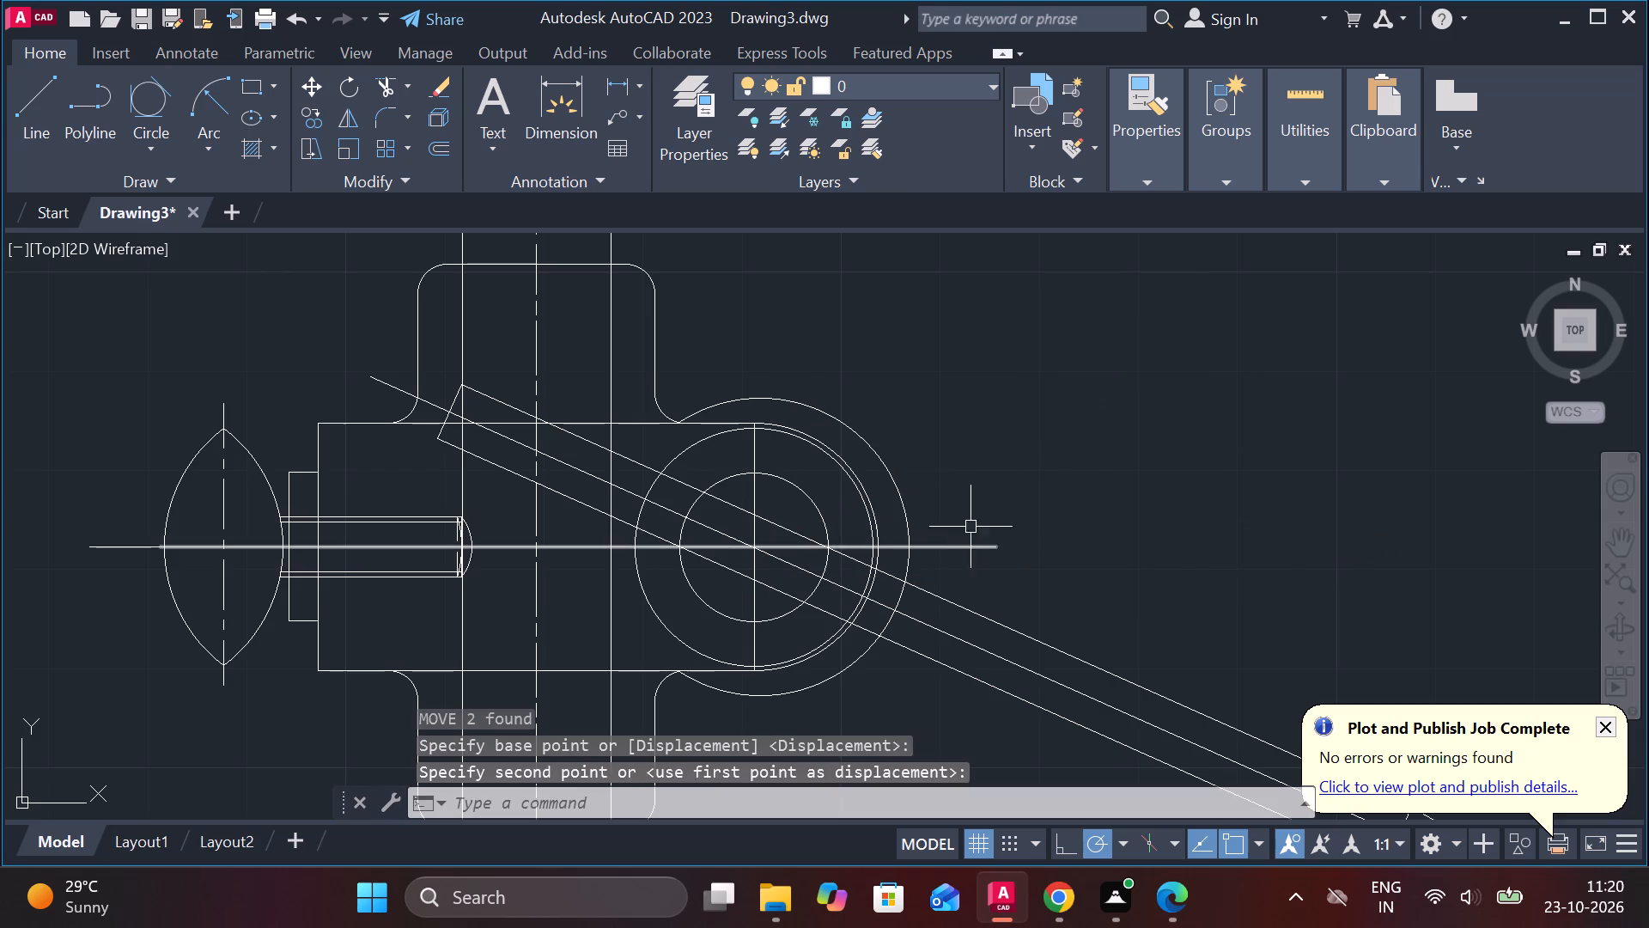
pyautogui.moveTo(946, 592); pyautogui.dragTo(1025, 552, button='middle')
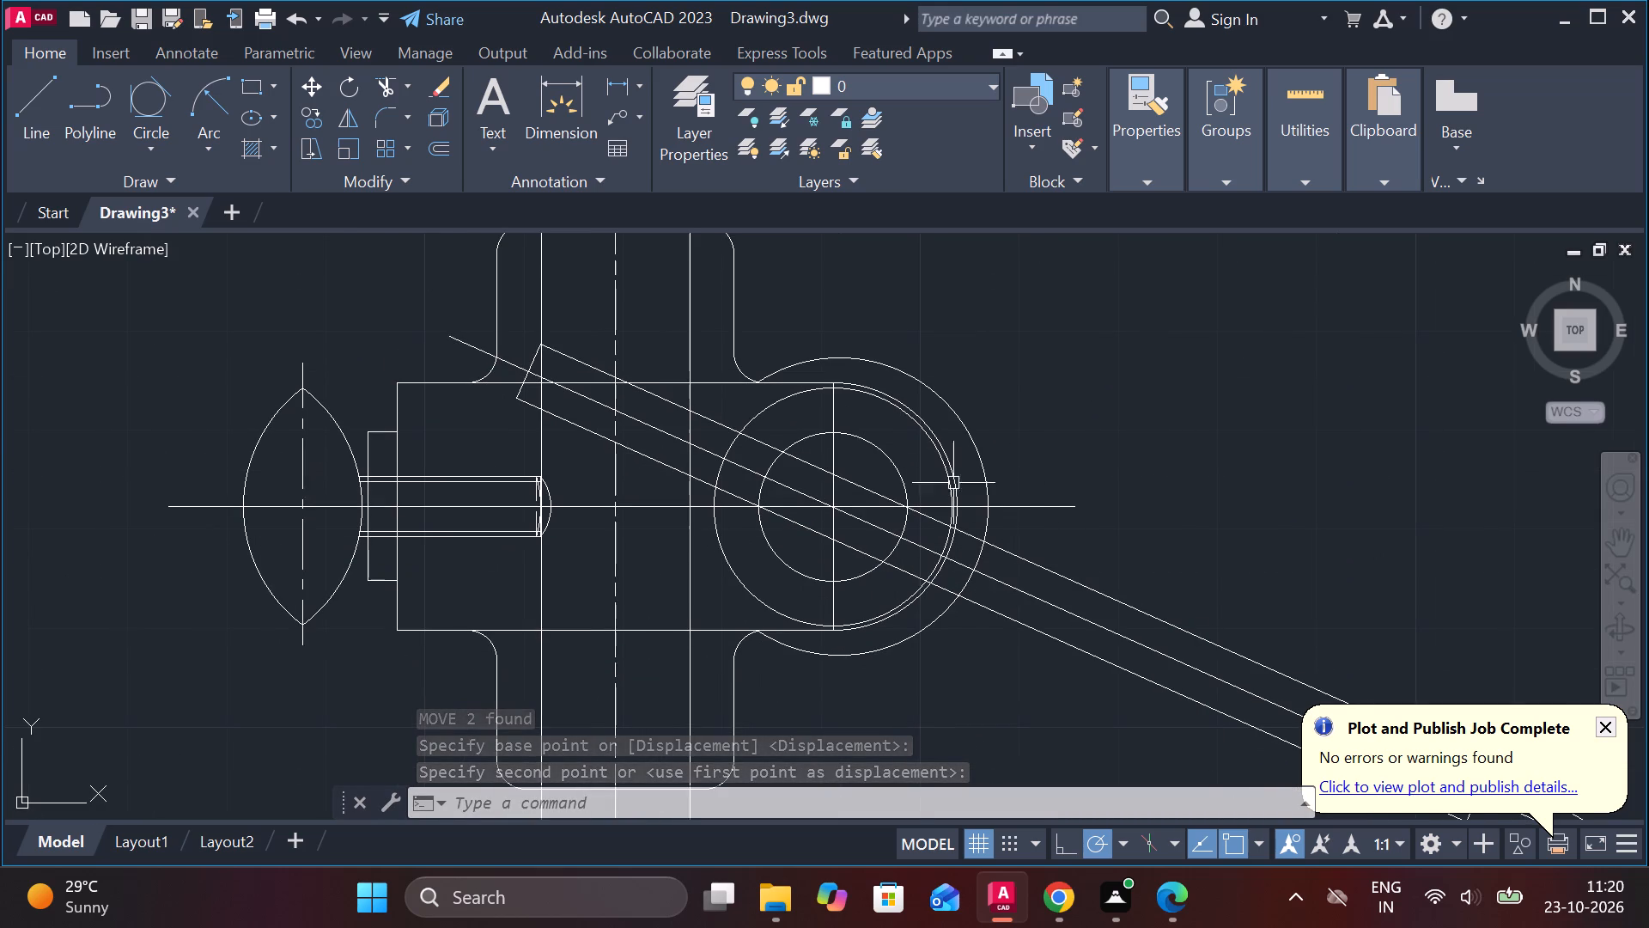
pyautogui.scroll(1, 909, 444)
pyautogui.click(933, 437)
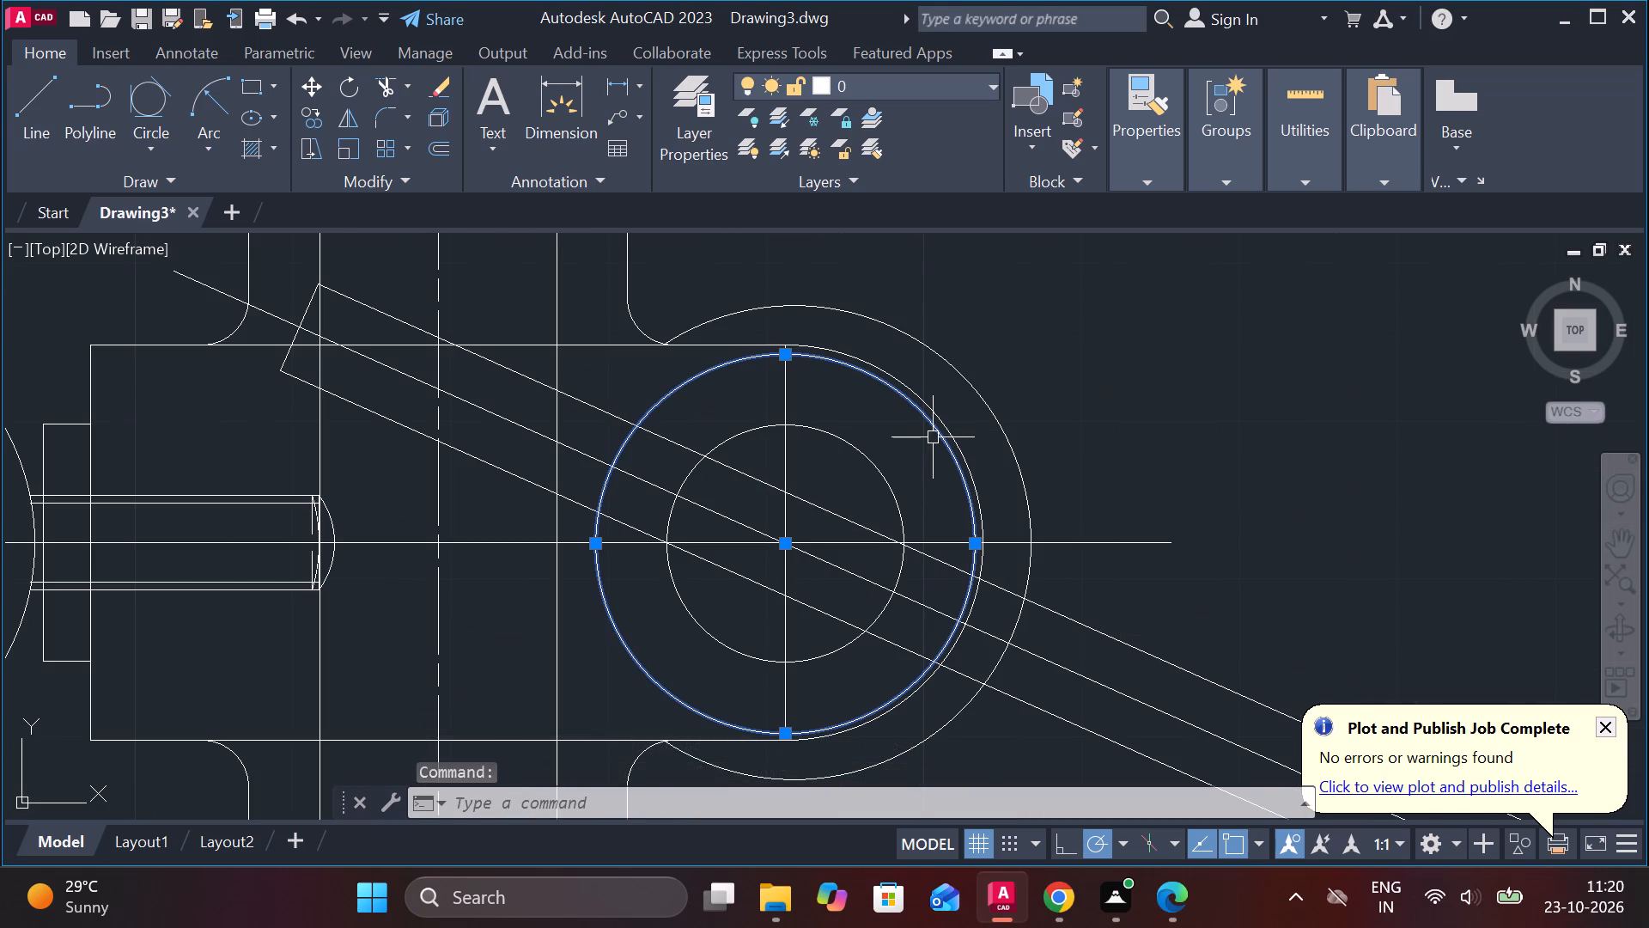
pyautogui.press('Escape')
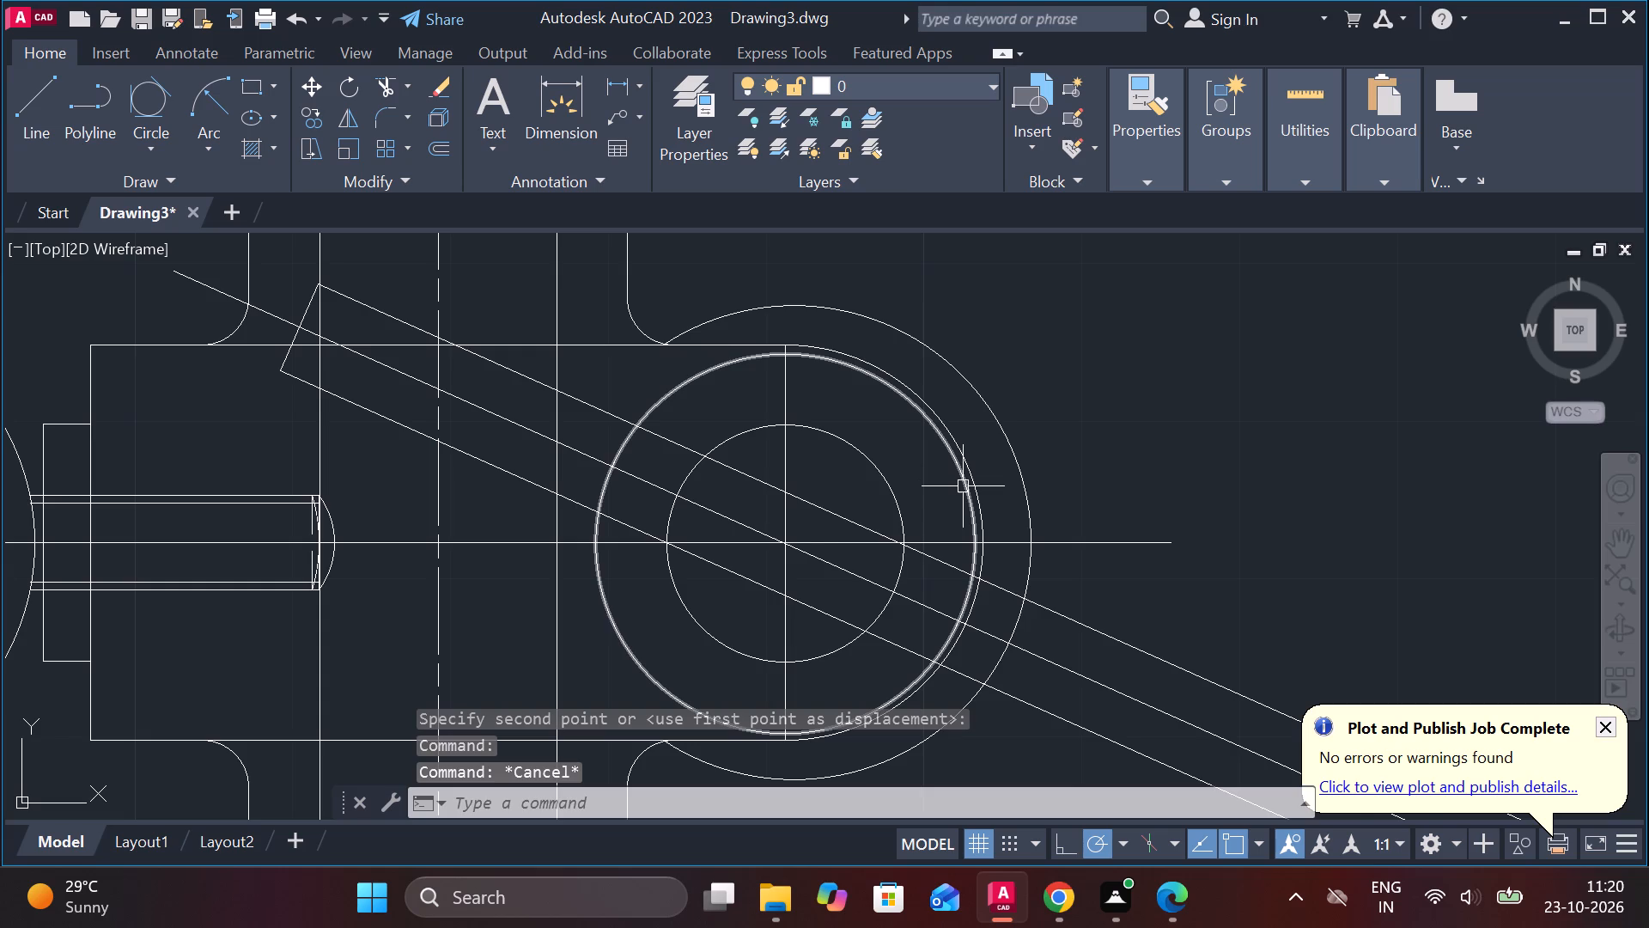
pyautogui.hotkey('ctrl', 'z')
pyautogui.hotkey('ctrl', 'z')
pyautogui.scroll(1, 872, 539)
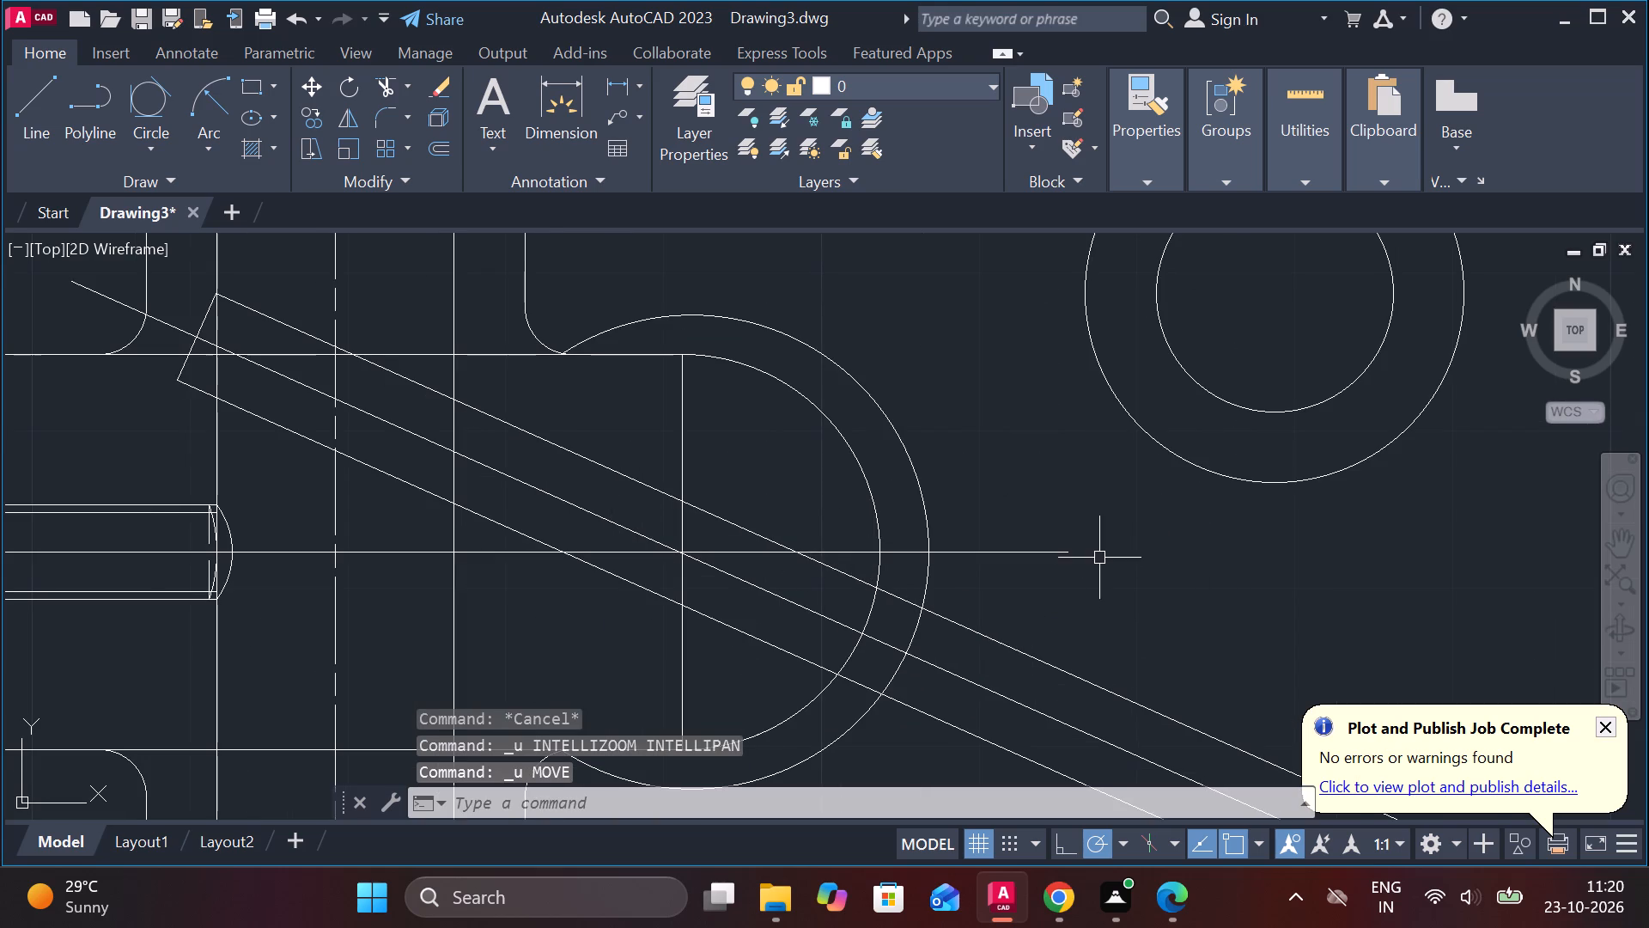
# Check the diameters of the clamp bracket's inner end arc and the outer loose circle without placing dimensions.
pyautogui.scroll(-1, 1099, 558)
pyautogui.click(630, 86)
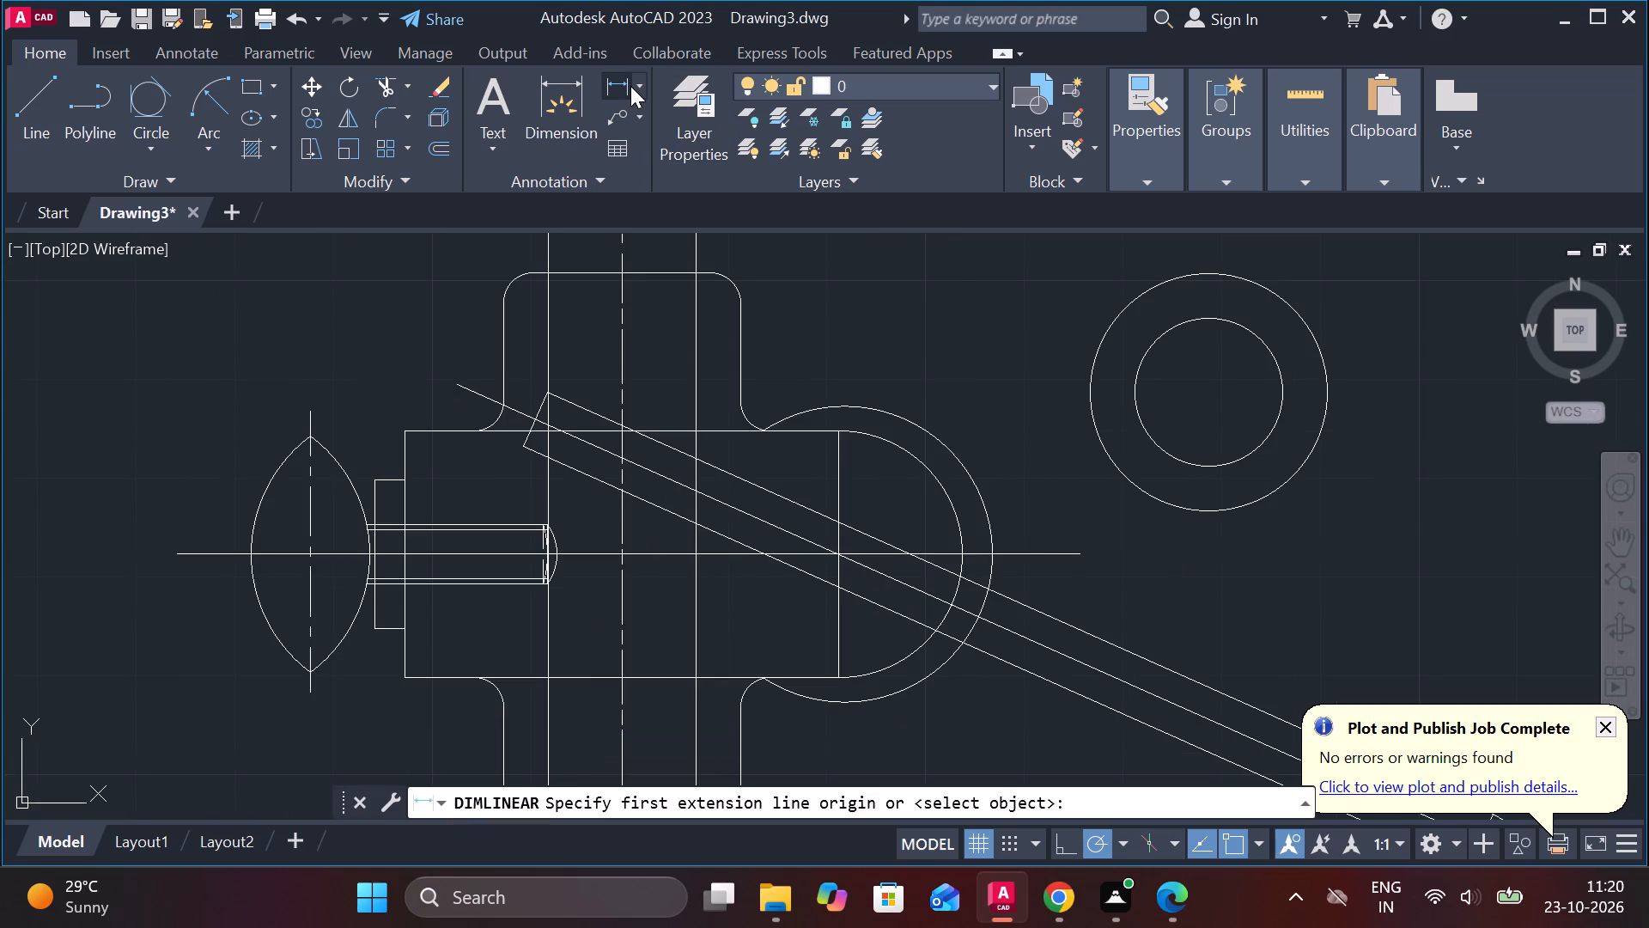
pyautogui.click(634, 82)
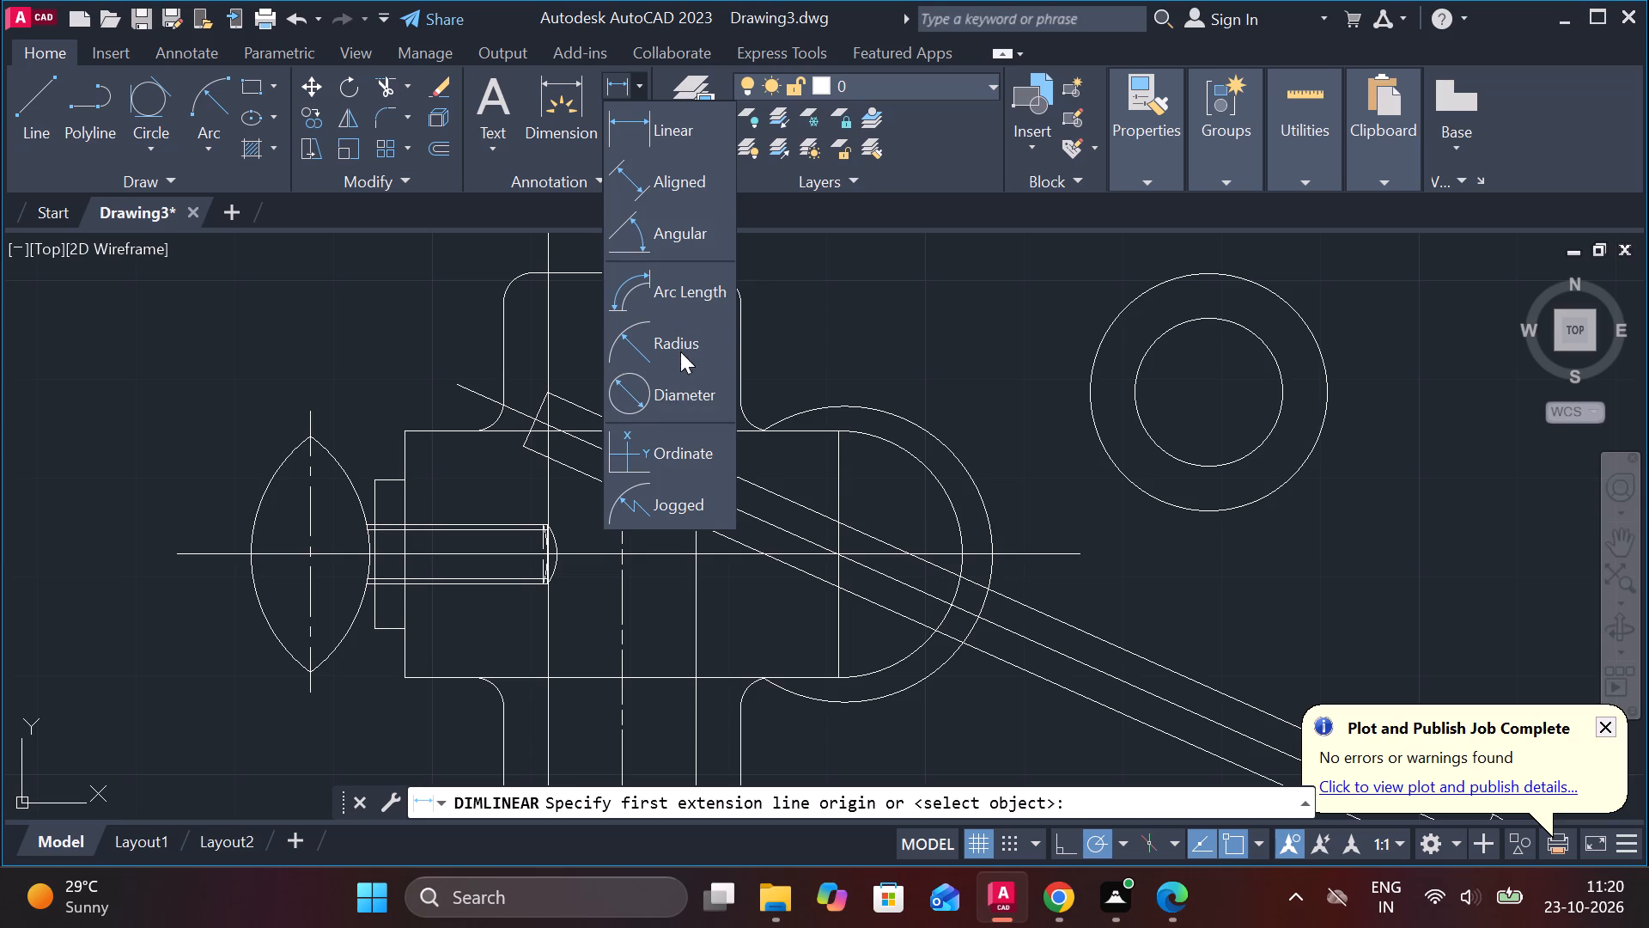
pyautogui.click(678, 400)
pyautogui.click(919, 455)
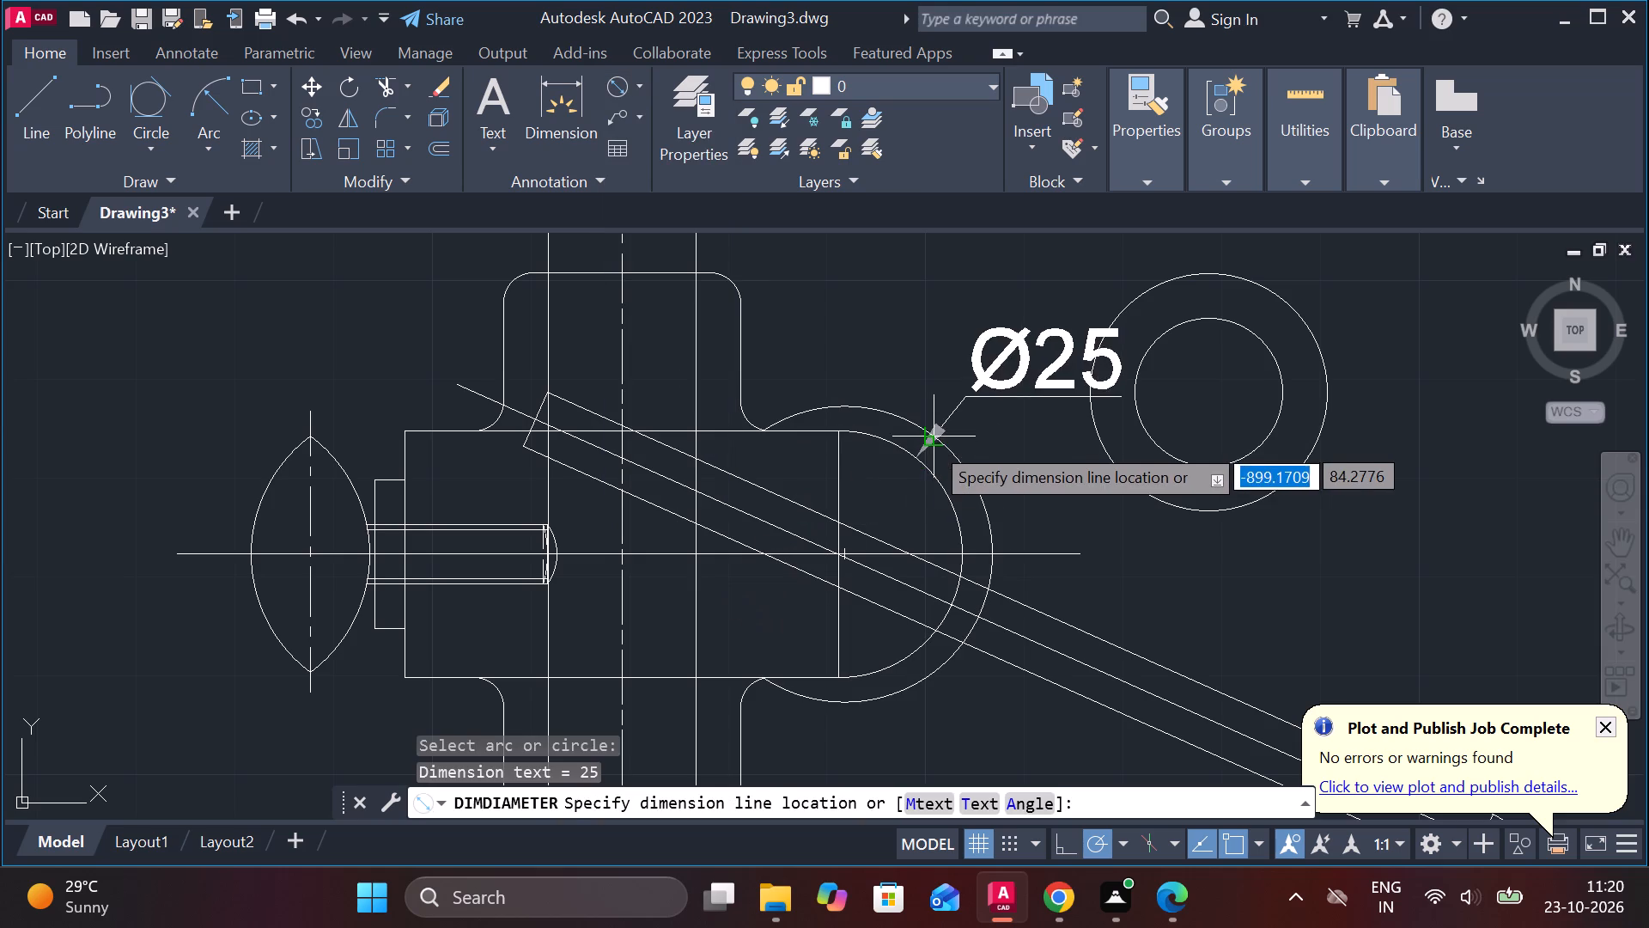
pyautogui.press('Escape')
pyautogui.press('space')
pyautogui.click(1316, 347)
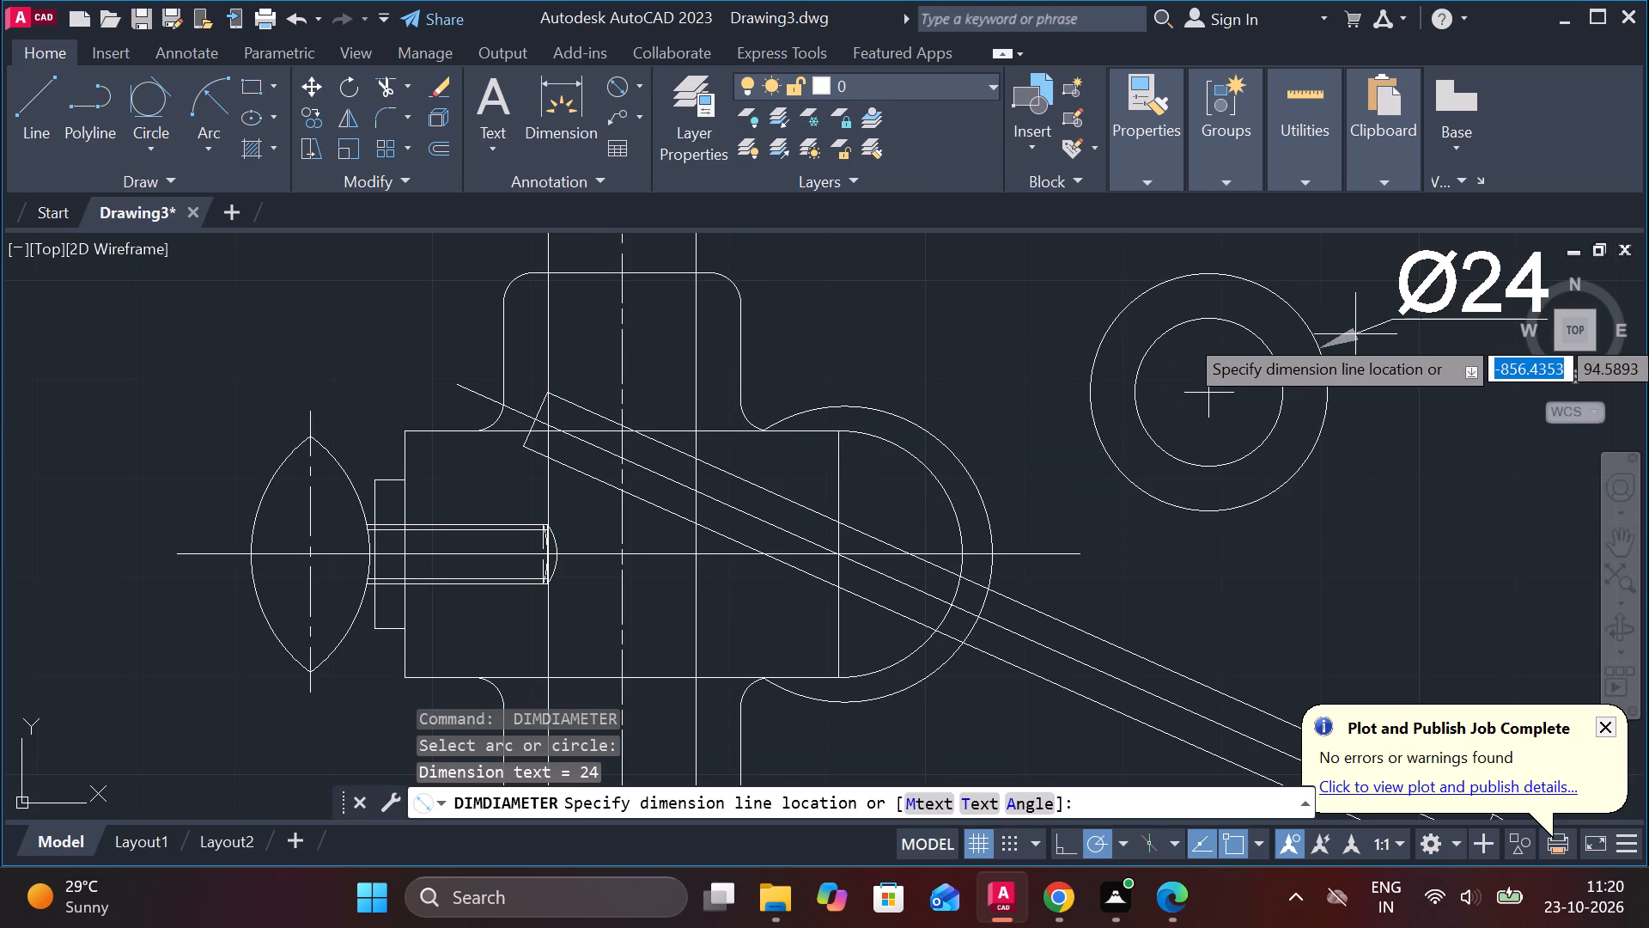
pyautogui.moveTo(1355, 334); pyautogui.dragTo(1279, 367, button='middle')
pyautogui.press('Escape')
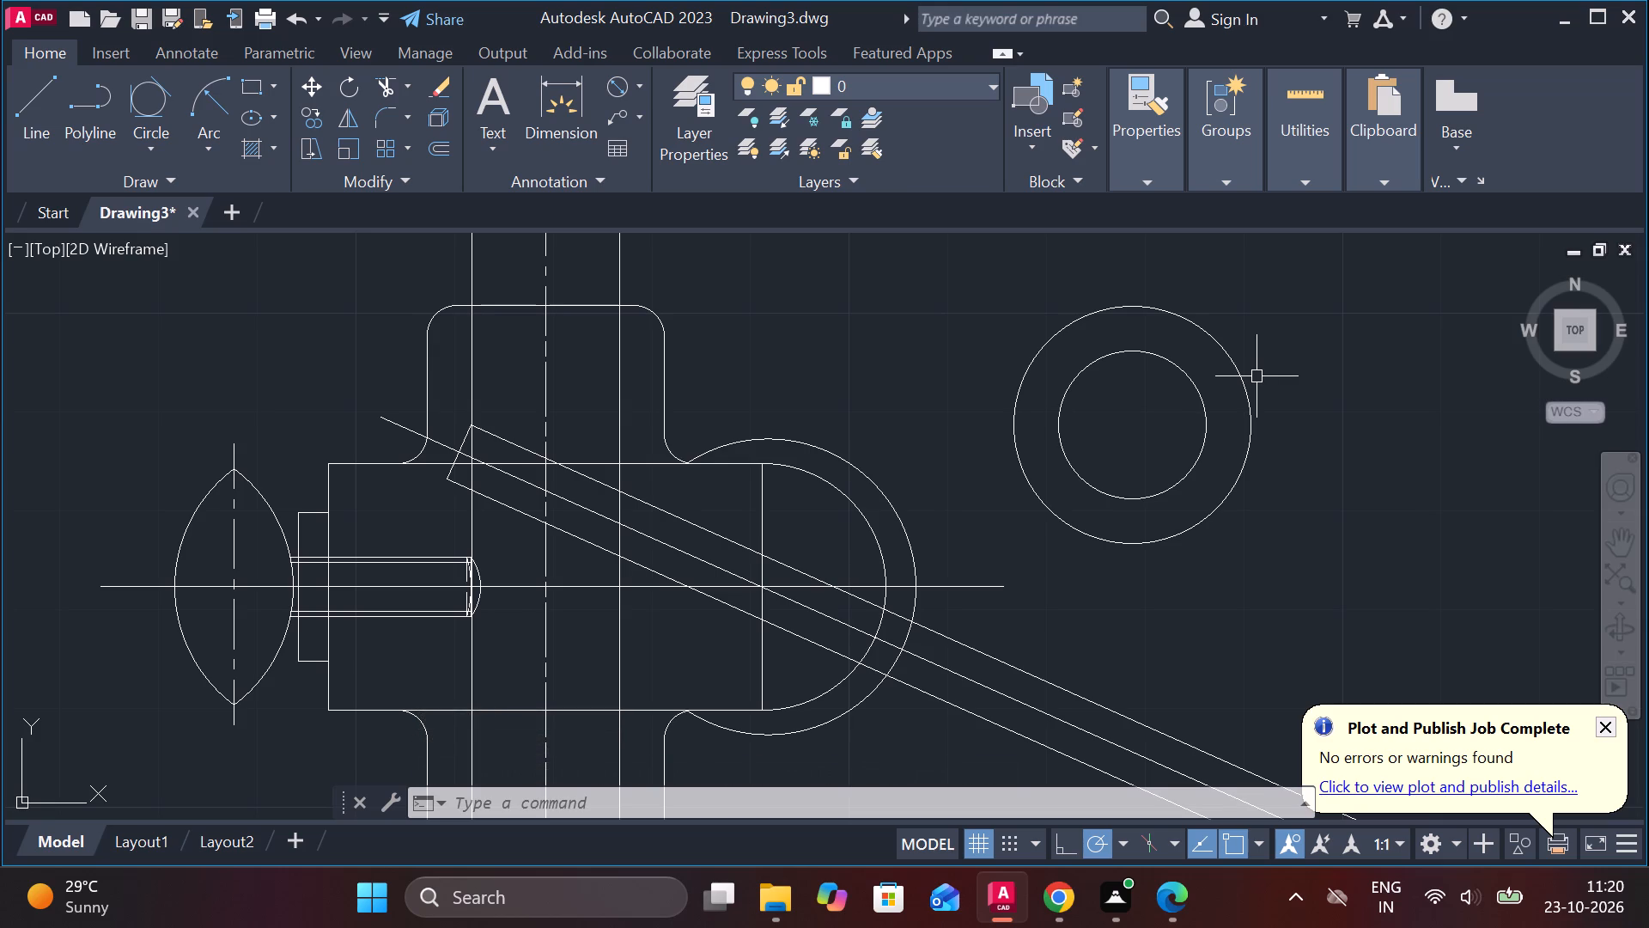
# Replace the outer loose circle with a circle of diameter 25, concentric with the inner one.
pyautogui.click(1249, 380)
pyautogui.write('E')
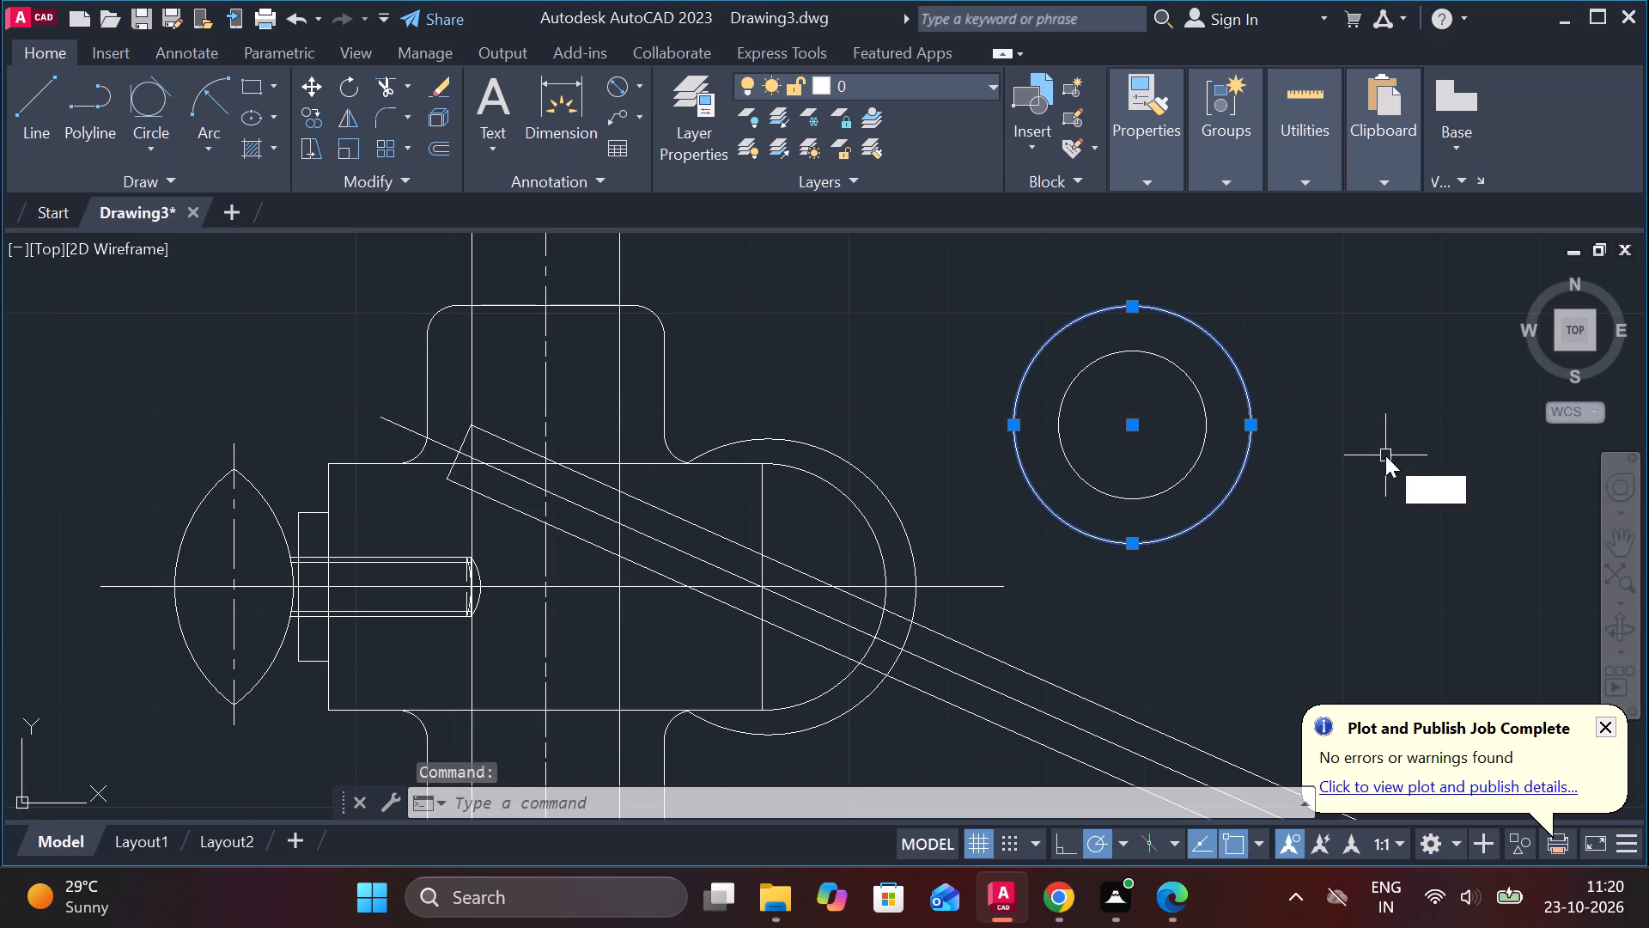
pyautogui.press('space')
pyautogui.press('c')
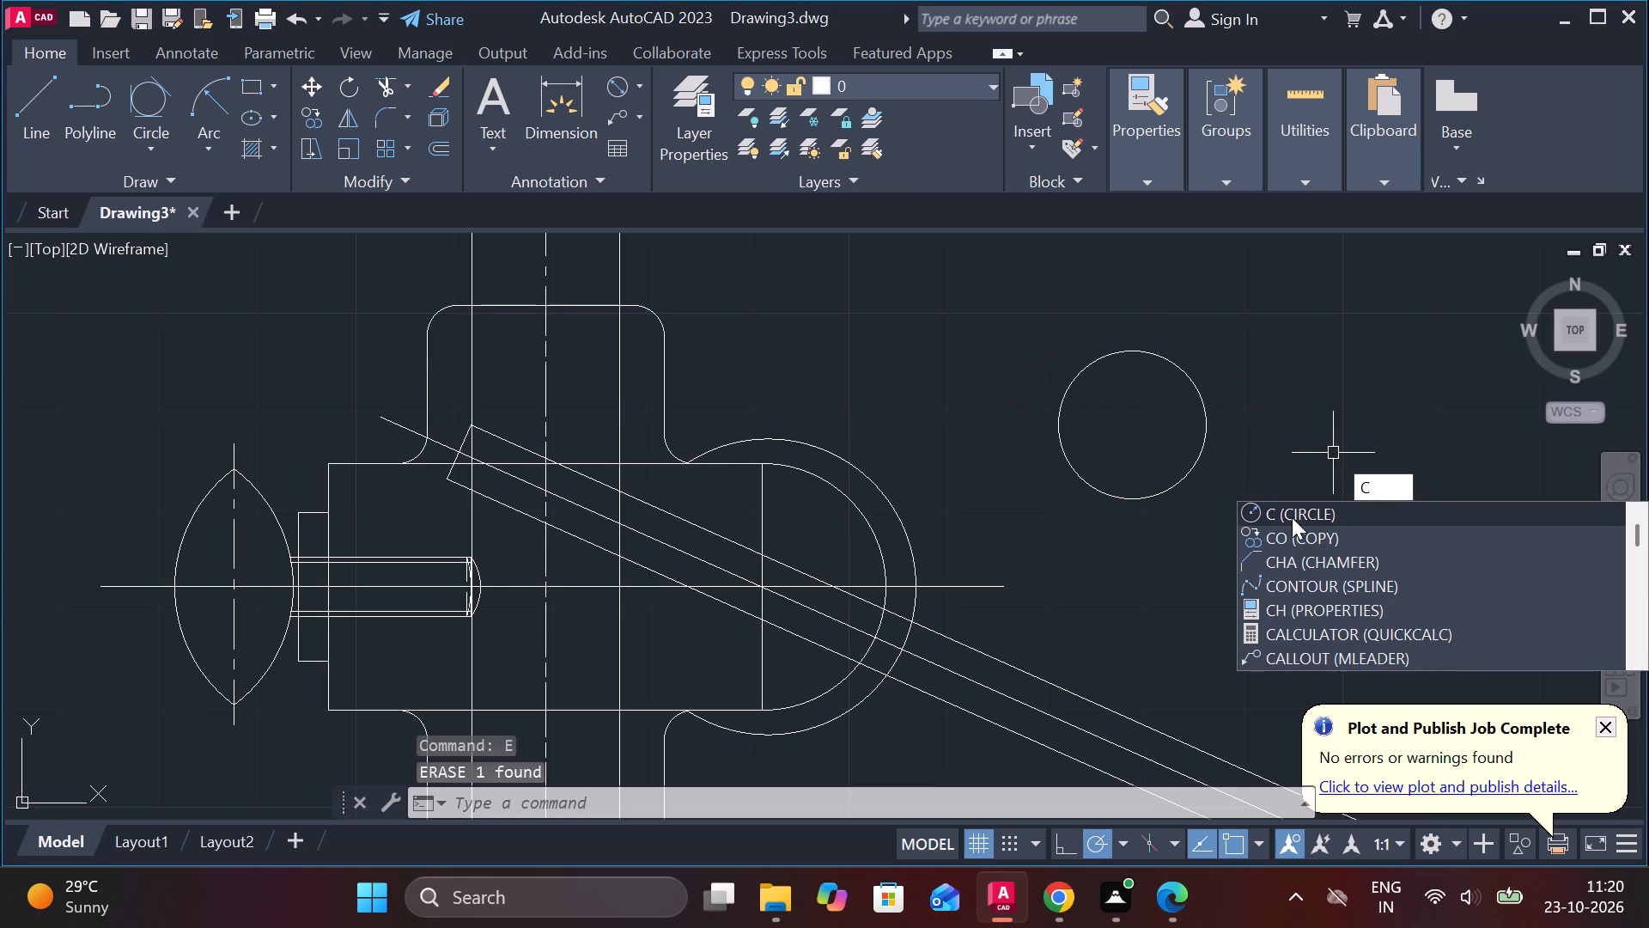
pyautogui.click(1292, 517)
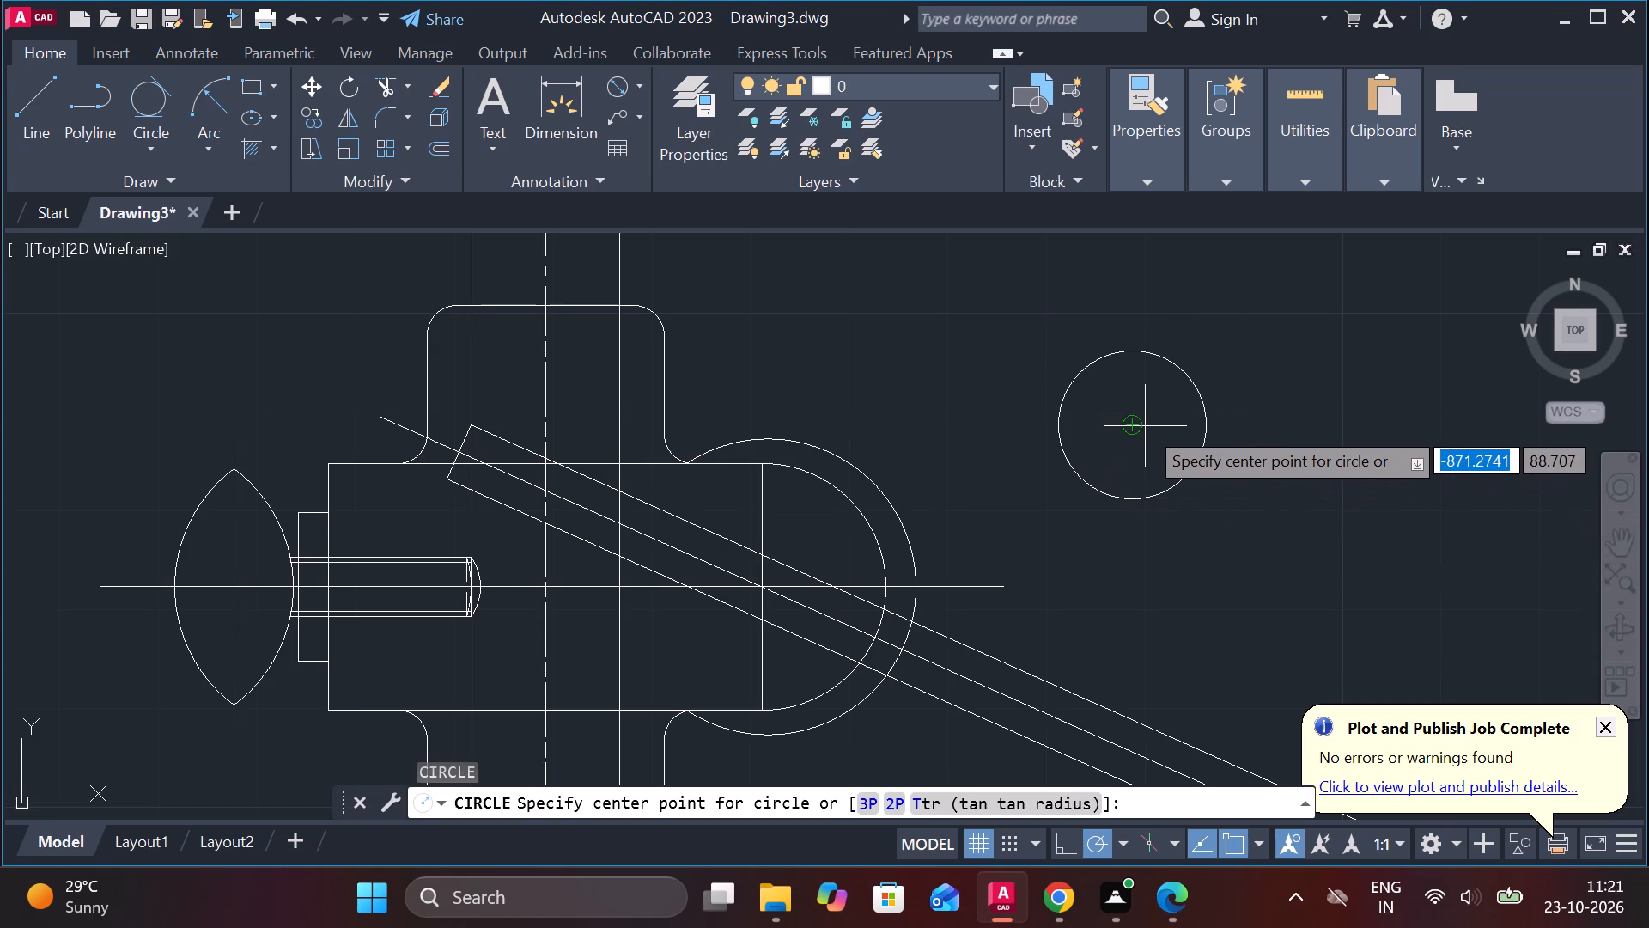
pyautogui.click(1145, 426)
pyautogui.write('D')
pyautogui.press('space')
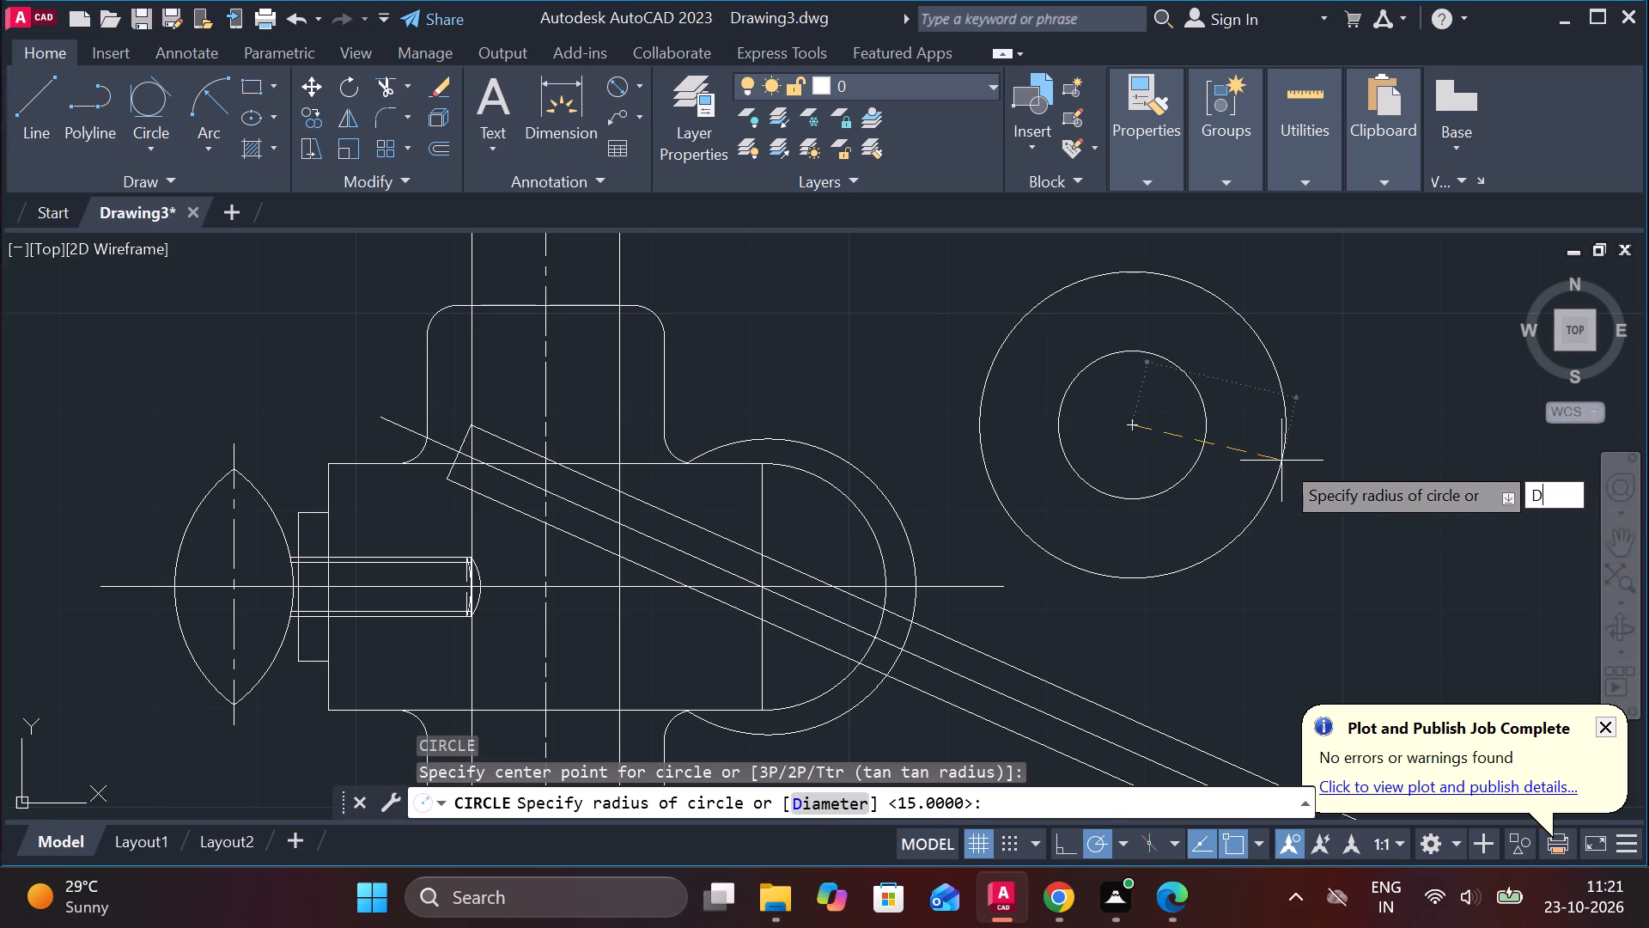
pyautogui.write('25')
pyautogui.press('Return')
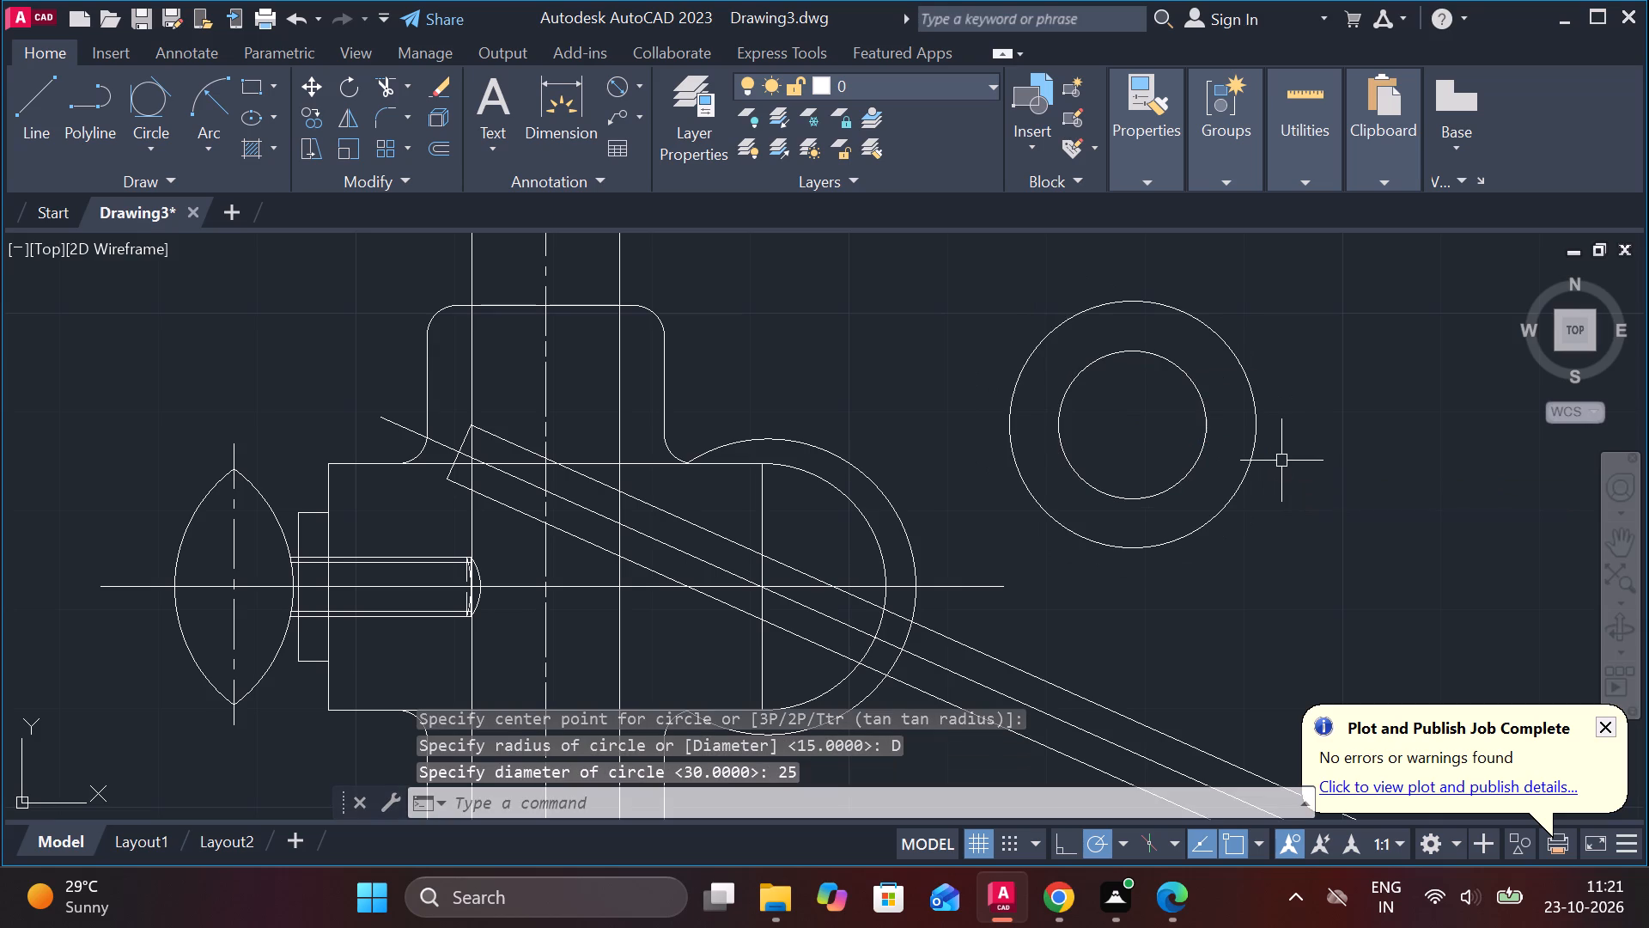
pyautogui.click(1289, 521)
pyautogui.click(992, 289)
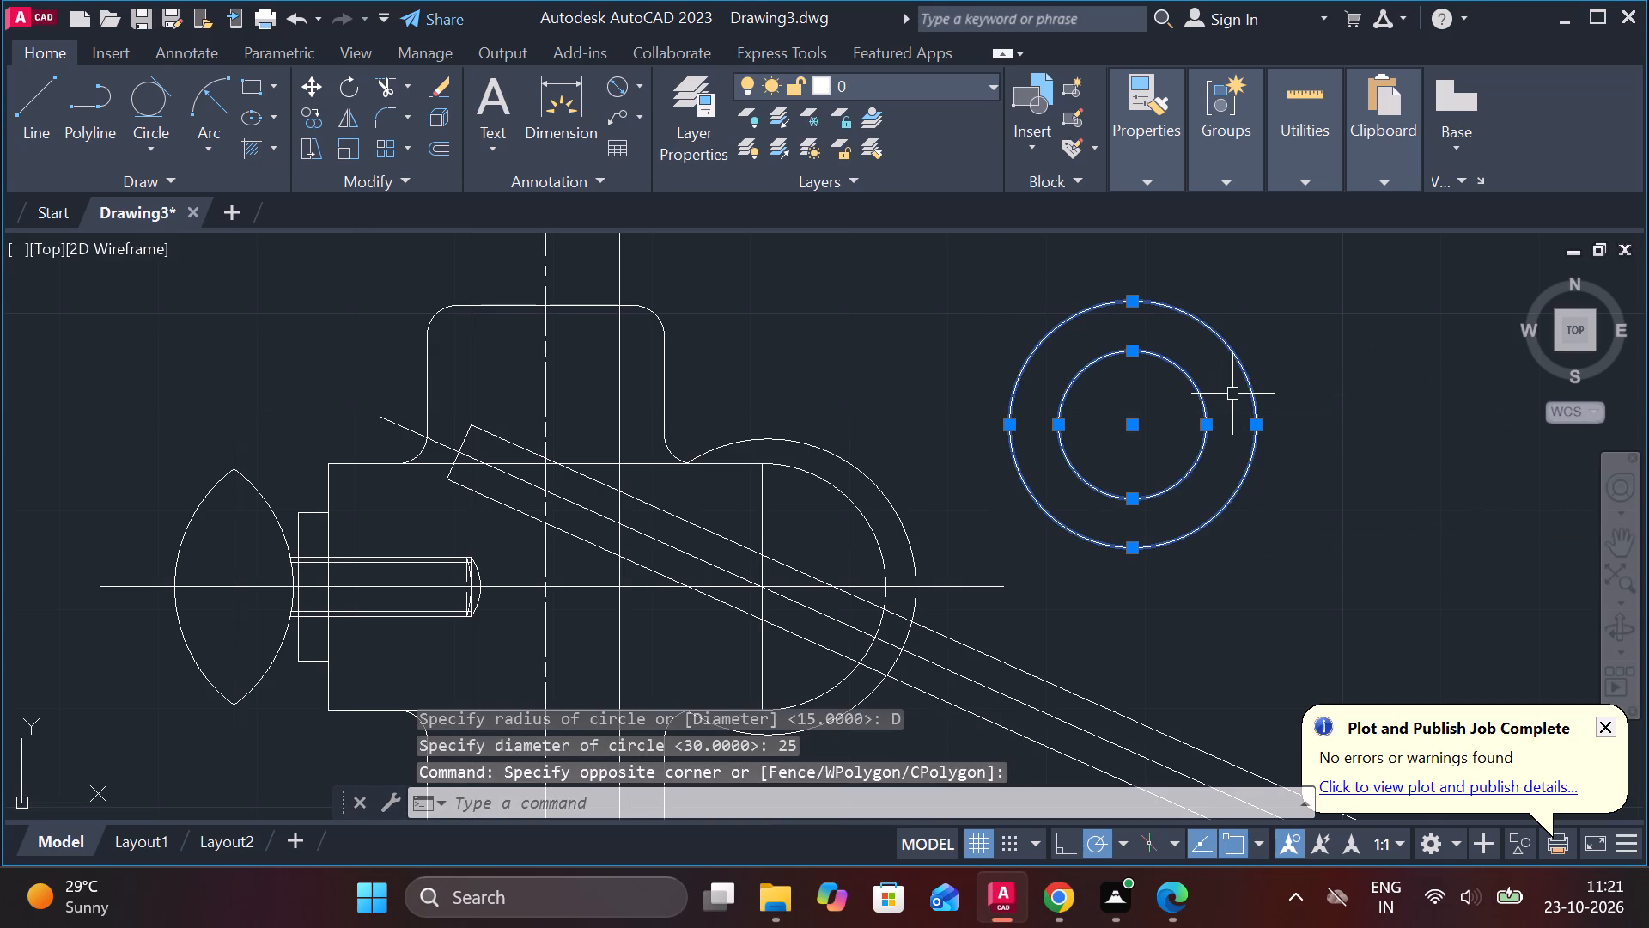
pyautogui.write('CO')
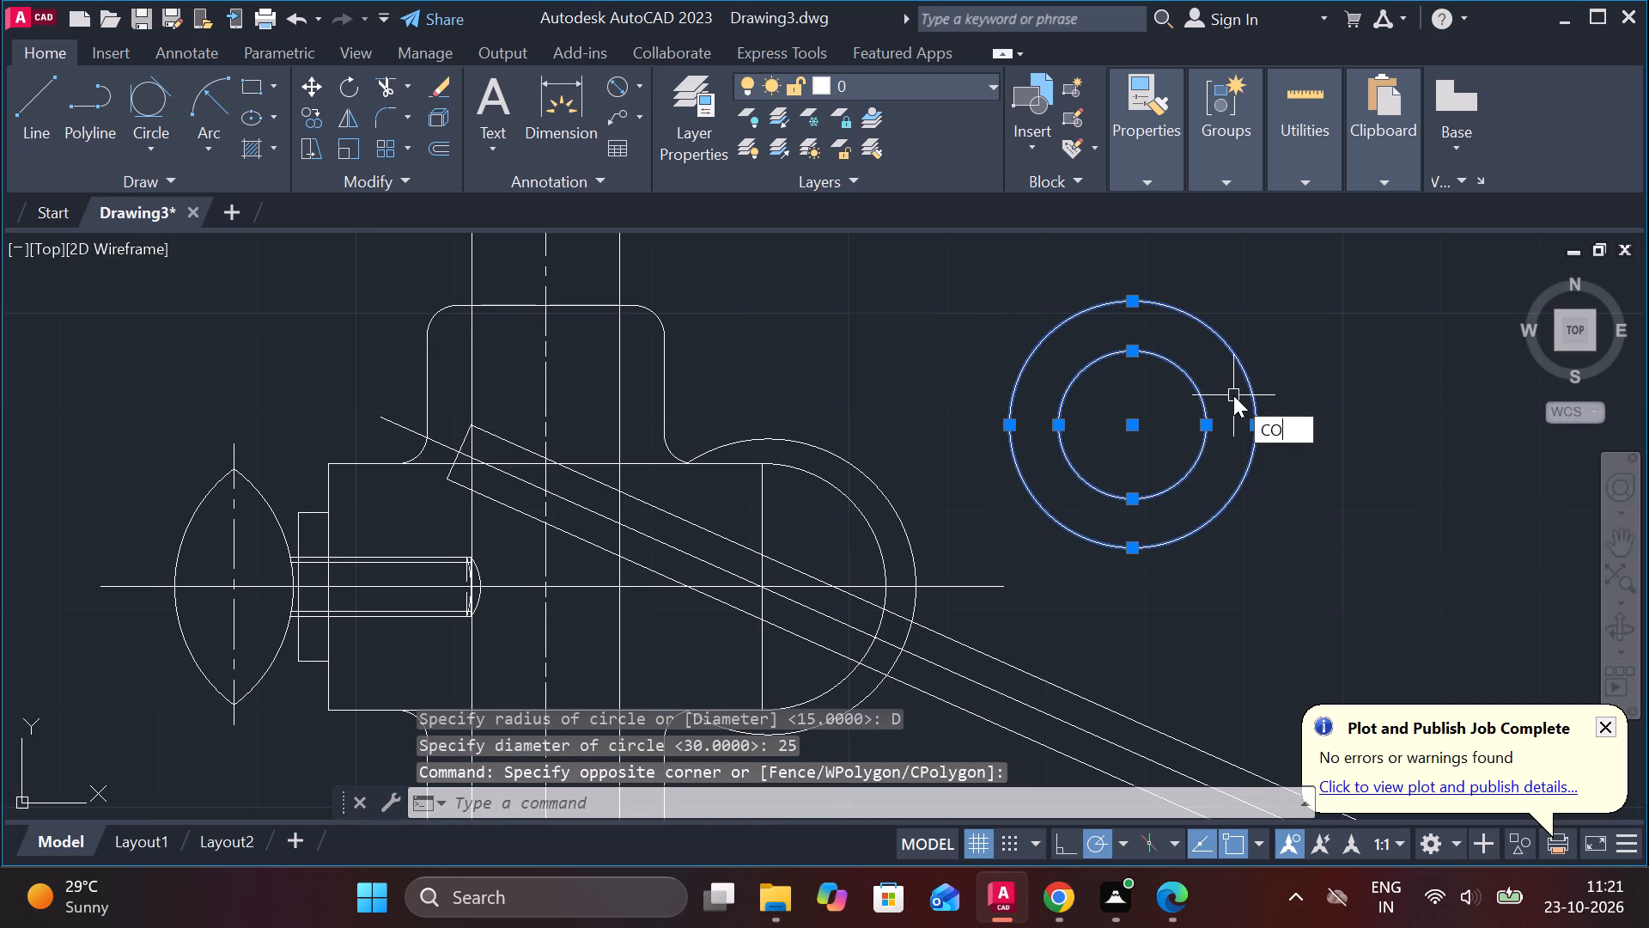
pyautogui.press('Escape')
# Move the two concentric circles by their centre onto the scriber and bracket centreline intersection in the clamp bracket's rounded end.
pyautogui.click(1271, 493)
pyautogui.click(1013, 308)
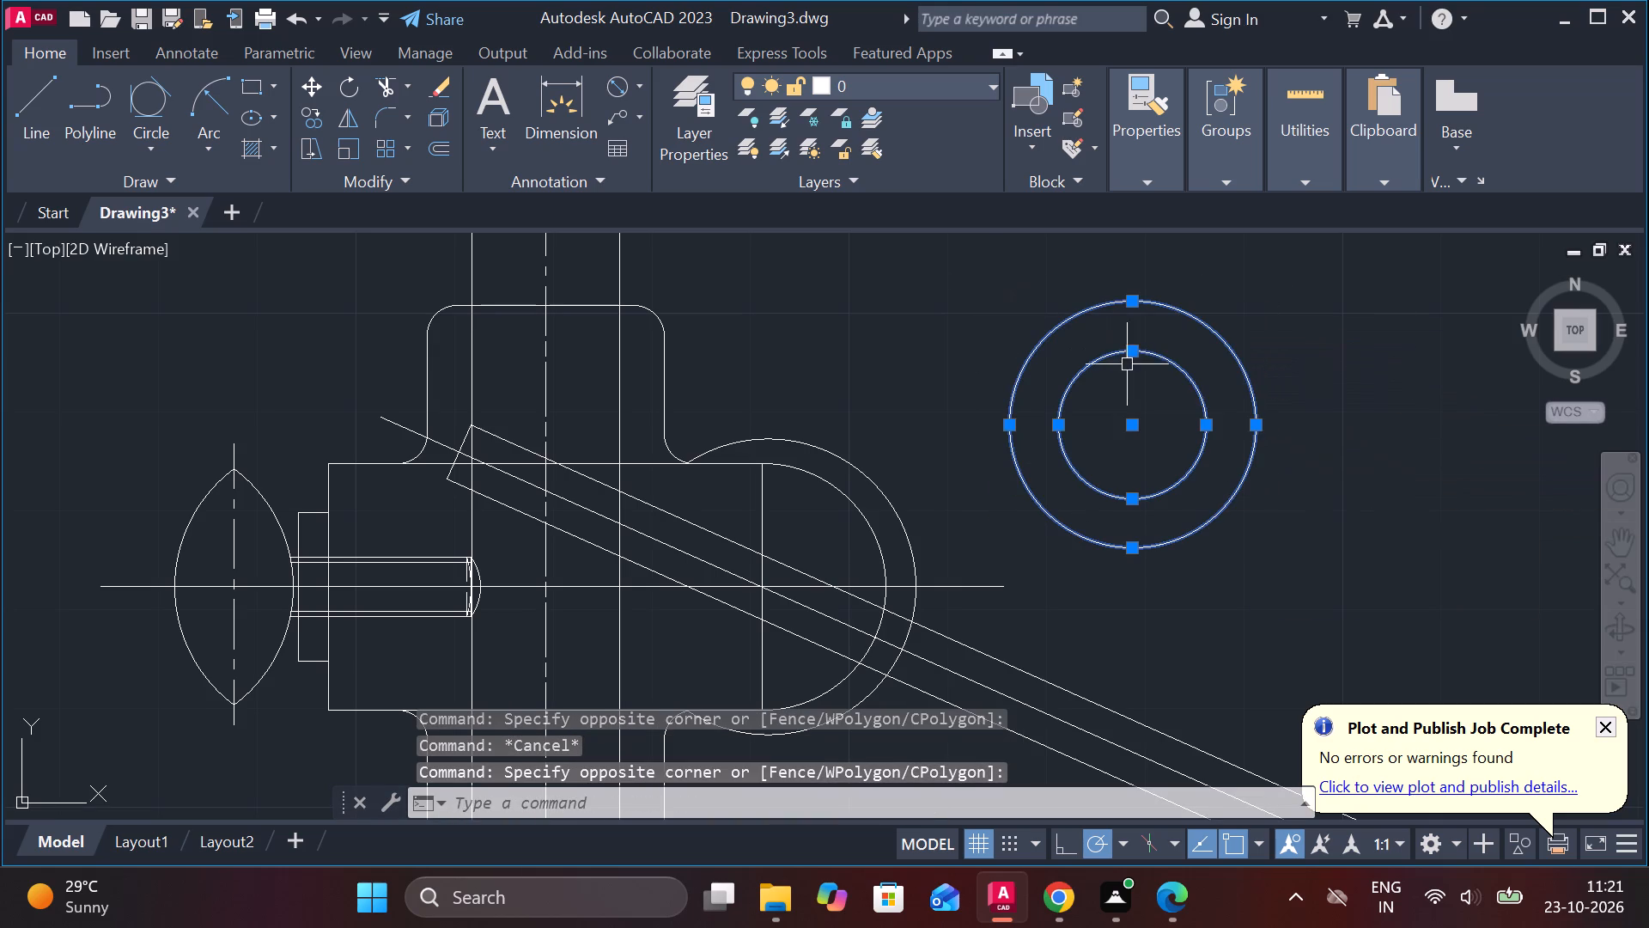
pyautogui.press('m')
pyautogui.press('Return')
pyautogui.click(1137, 416)
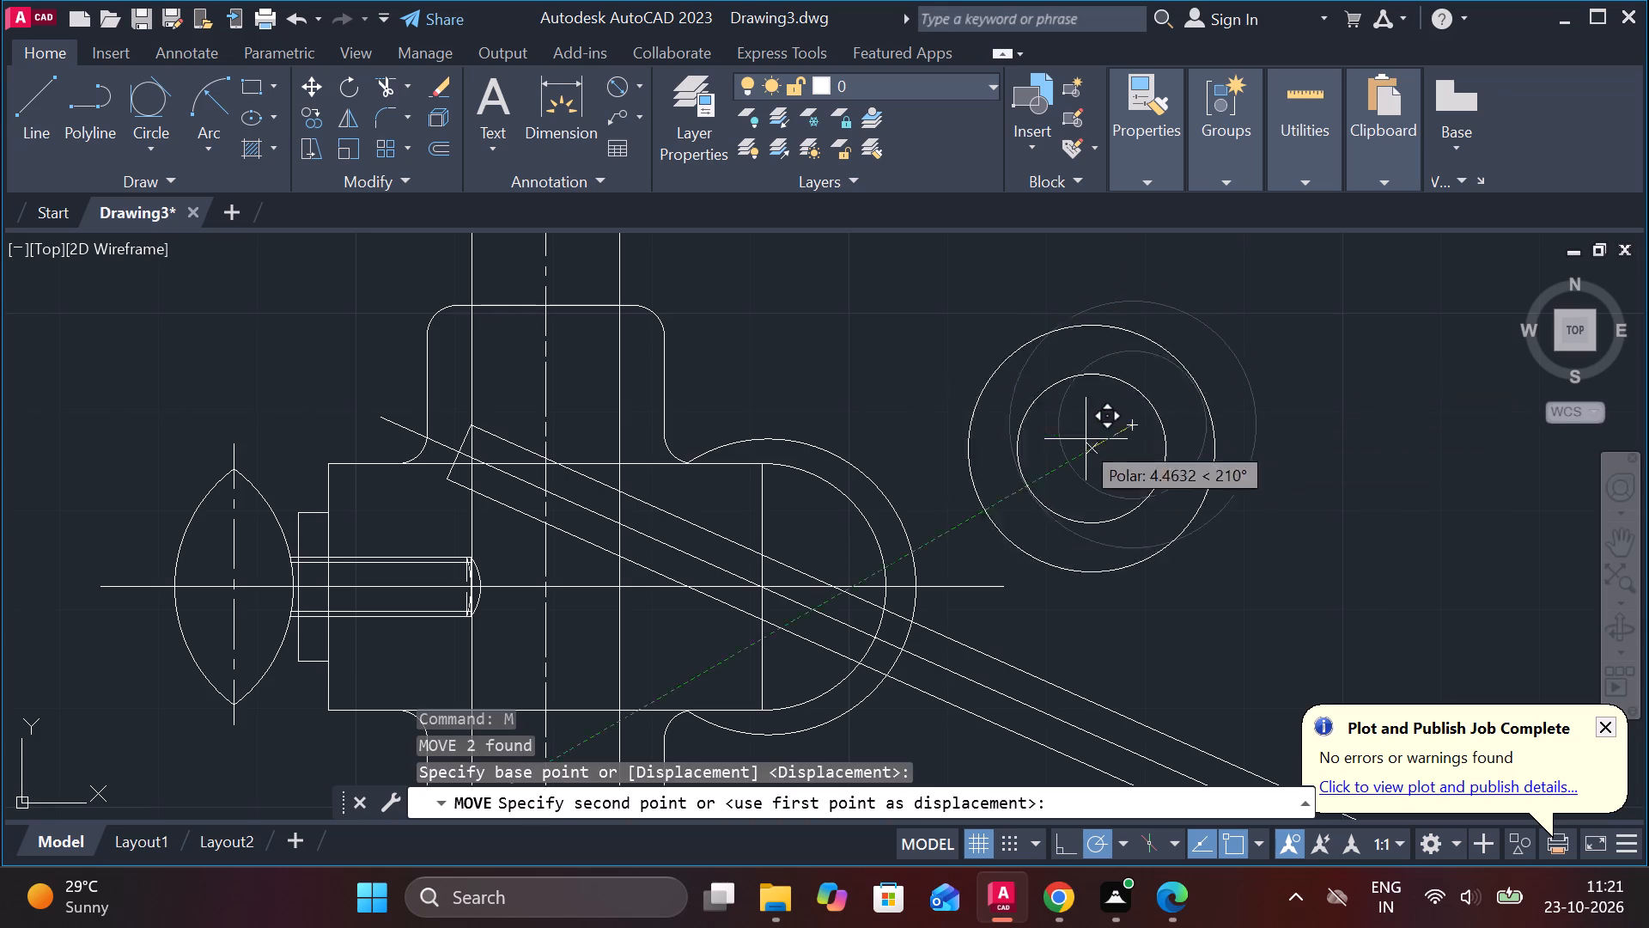
pyautogui.scroll(2, 767, 563)
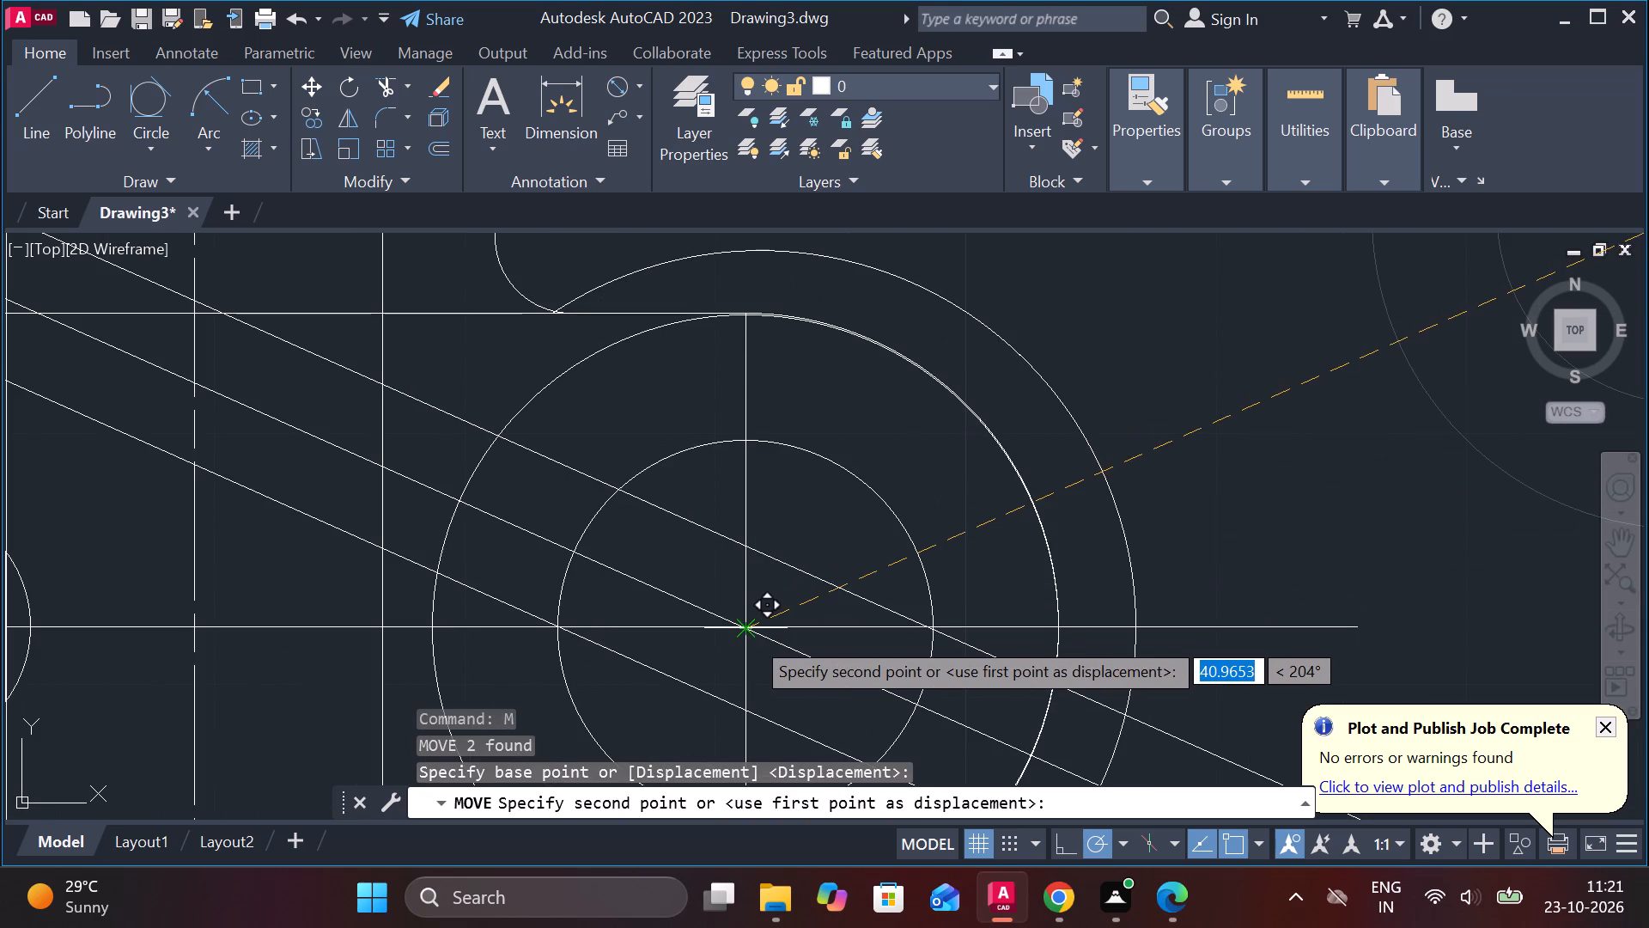
pyautogui.click(751, 637)
pyautogui.scroll(-2, 866, 611)
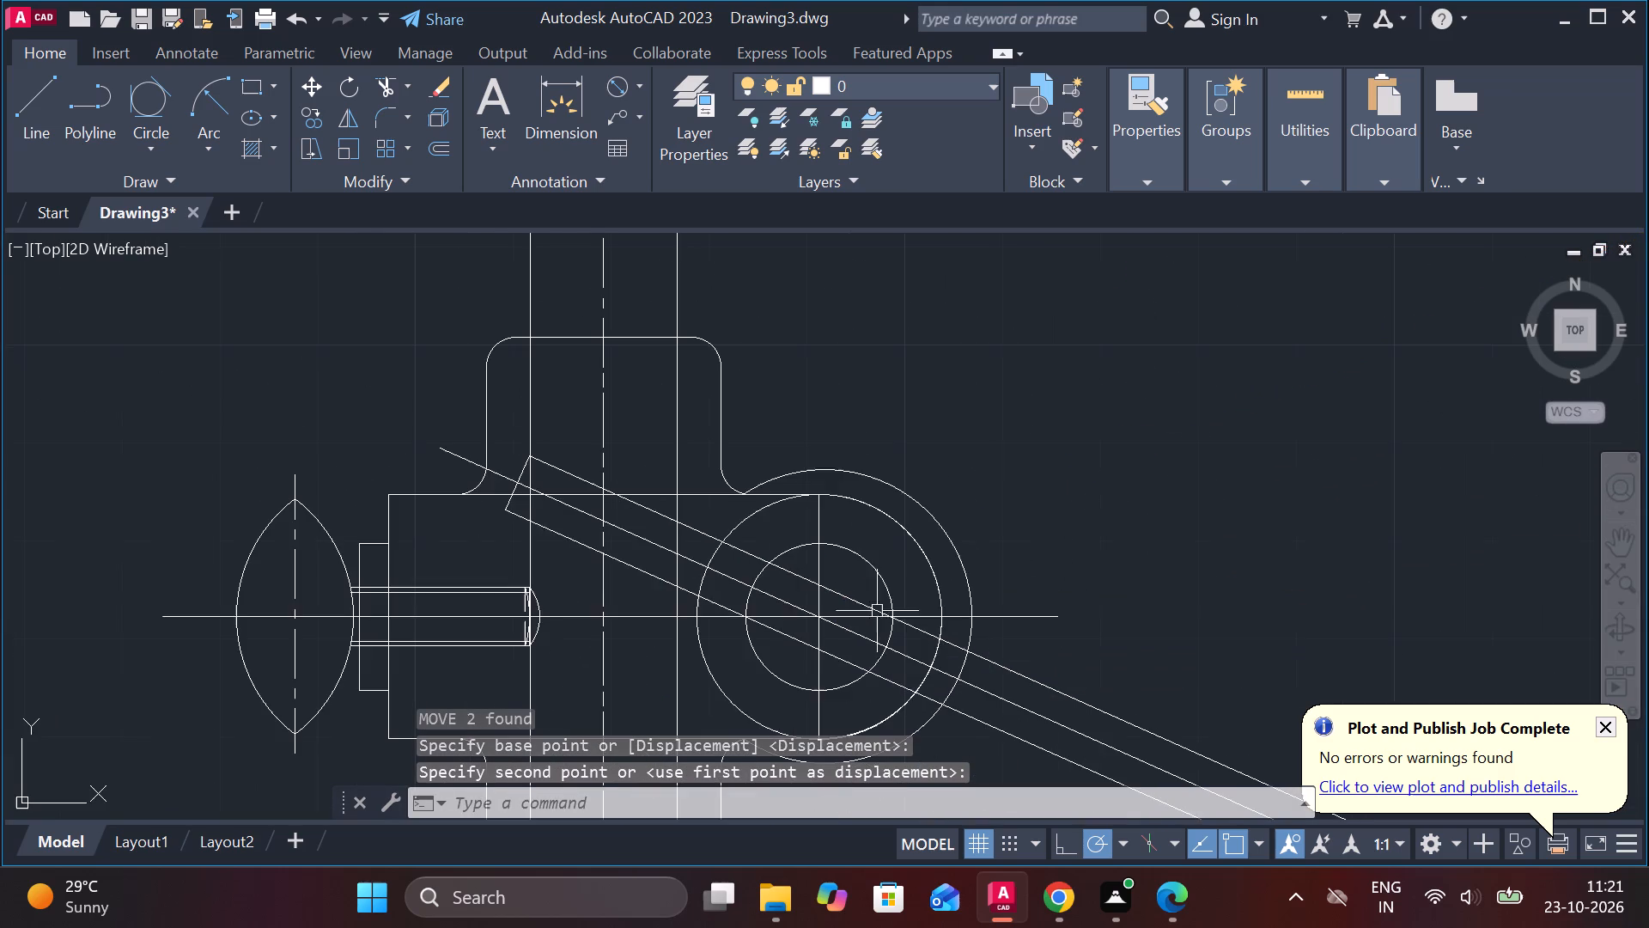
# Compare the assembly with the dimensioned part views, examining the circular and side views of part 6 closely.
pyautogui.moveTo(957, 611); pyautogui.dragTo(995, 511, button='middle')
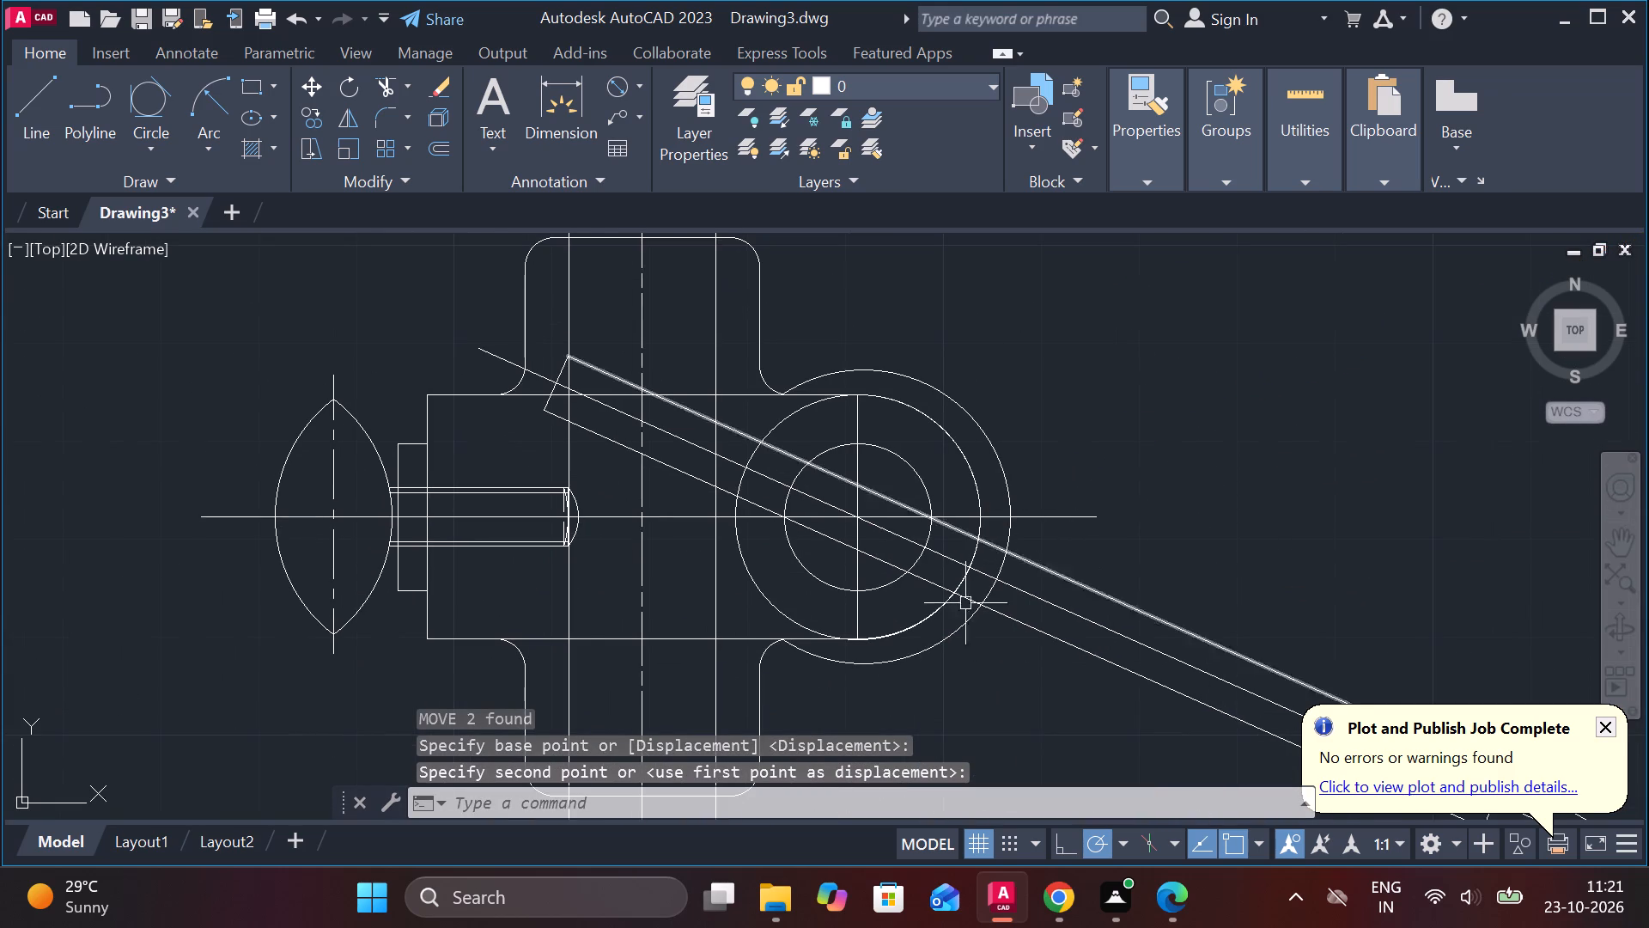
pyautogui.scroll(-1, 868, 624)
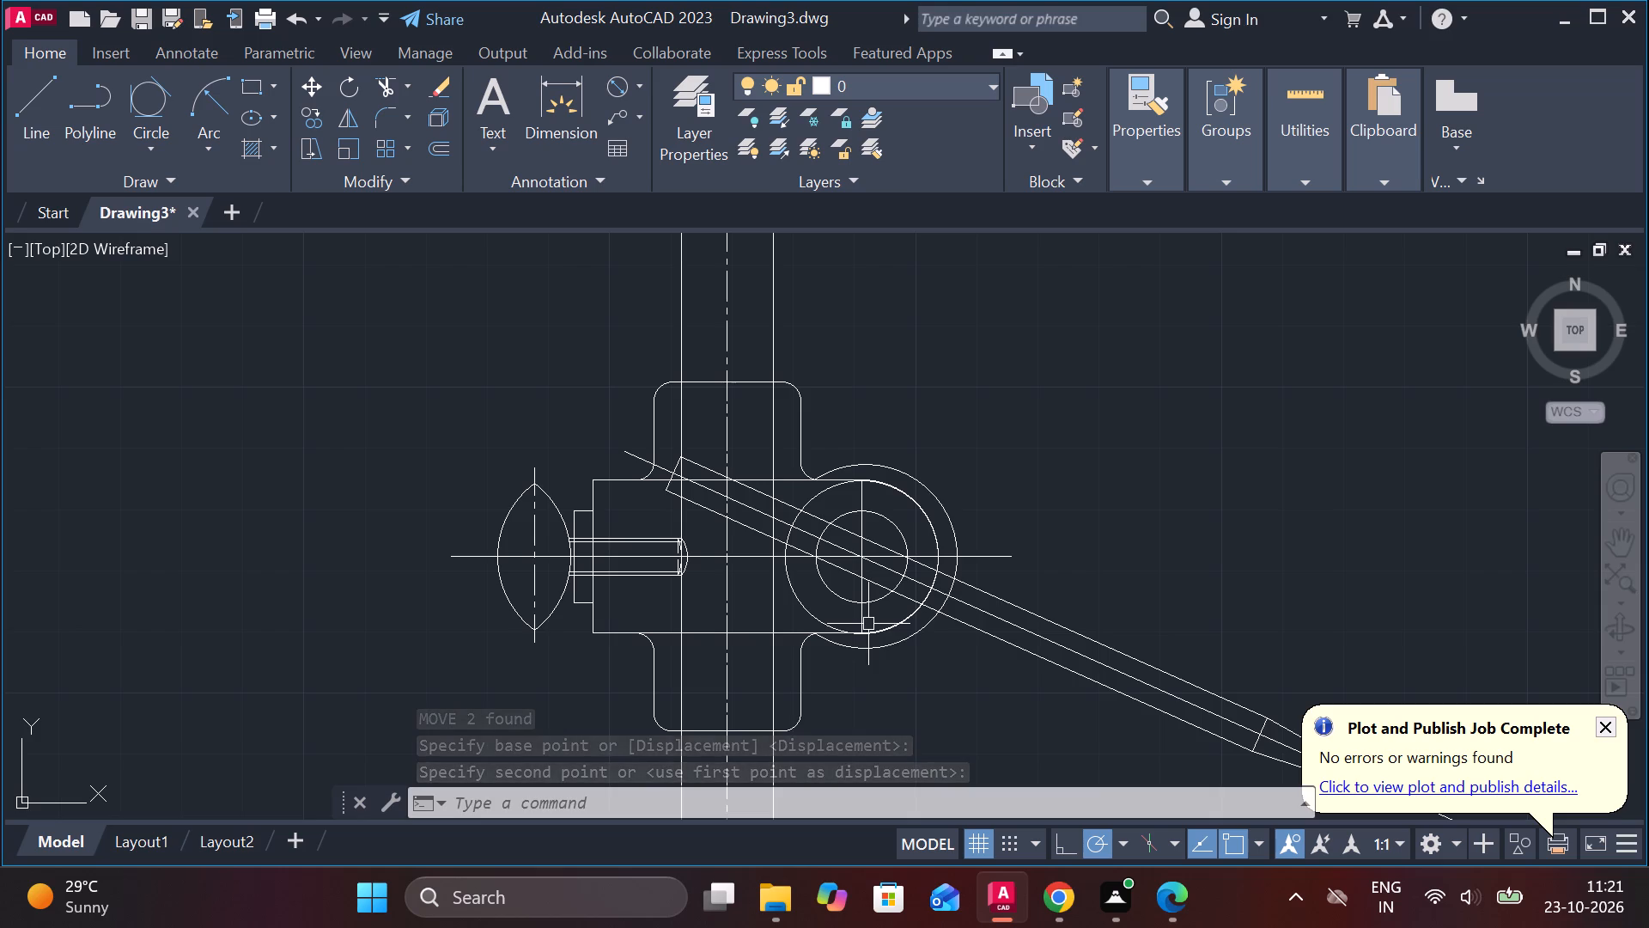
pyautogui.scroll(-2, 926, 624)
pyautogui.scroll(-2, 1233, 551)
pyautogui.moveTo(1224, 543); pyautogui.dragTo(799, 565, button='middle')
pyautogui.scroll(-1, 1008, 483)
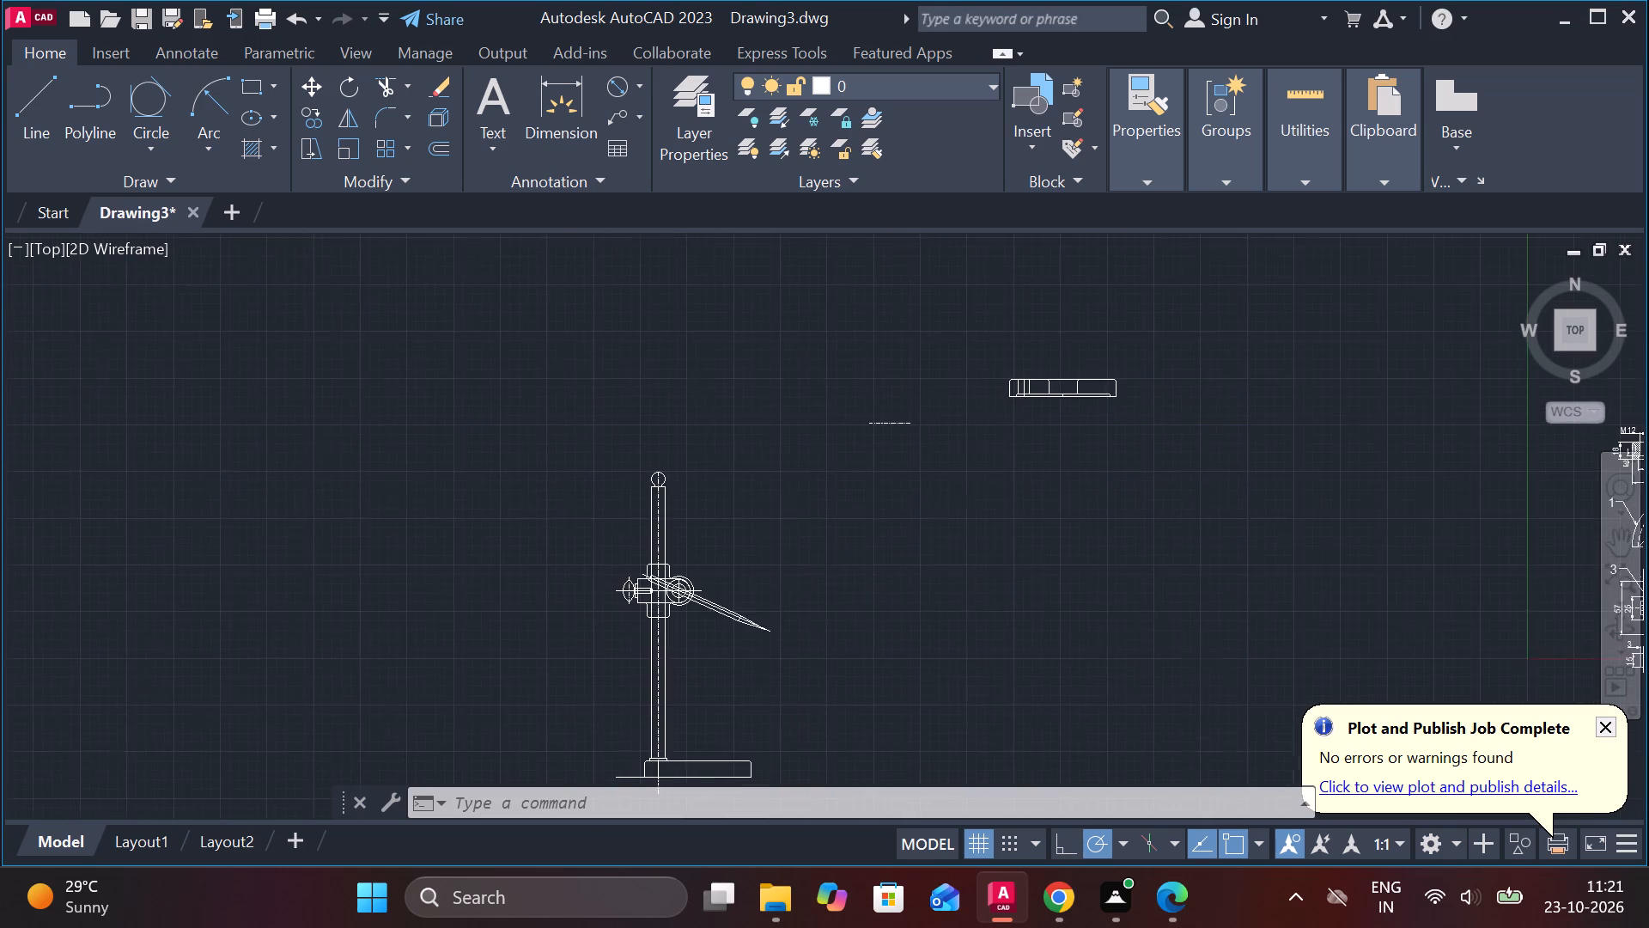
pyautogui.scroll(-1, 1008, 483)
pyautogui.scroll(5, 1345, 471)
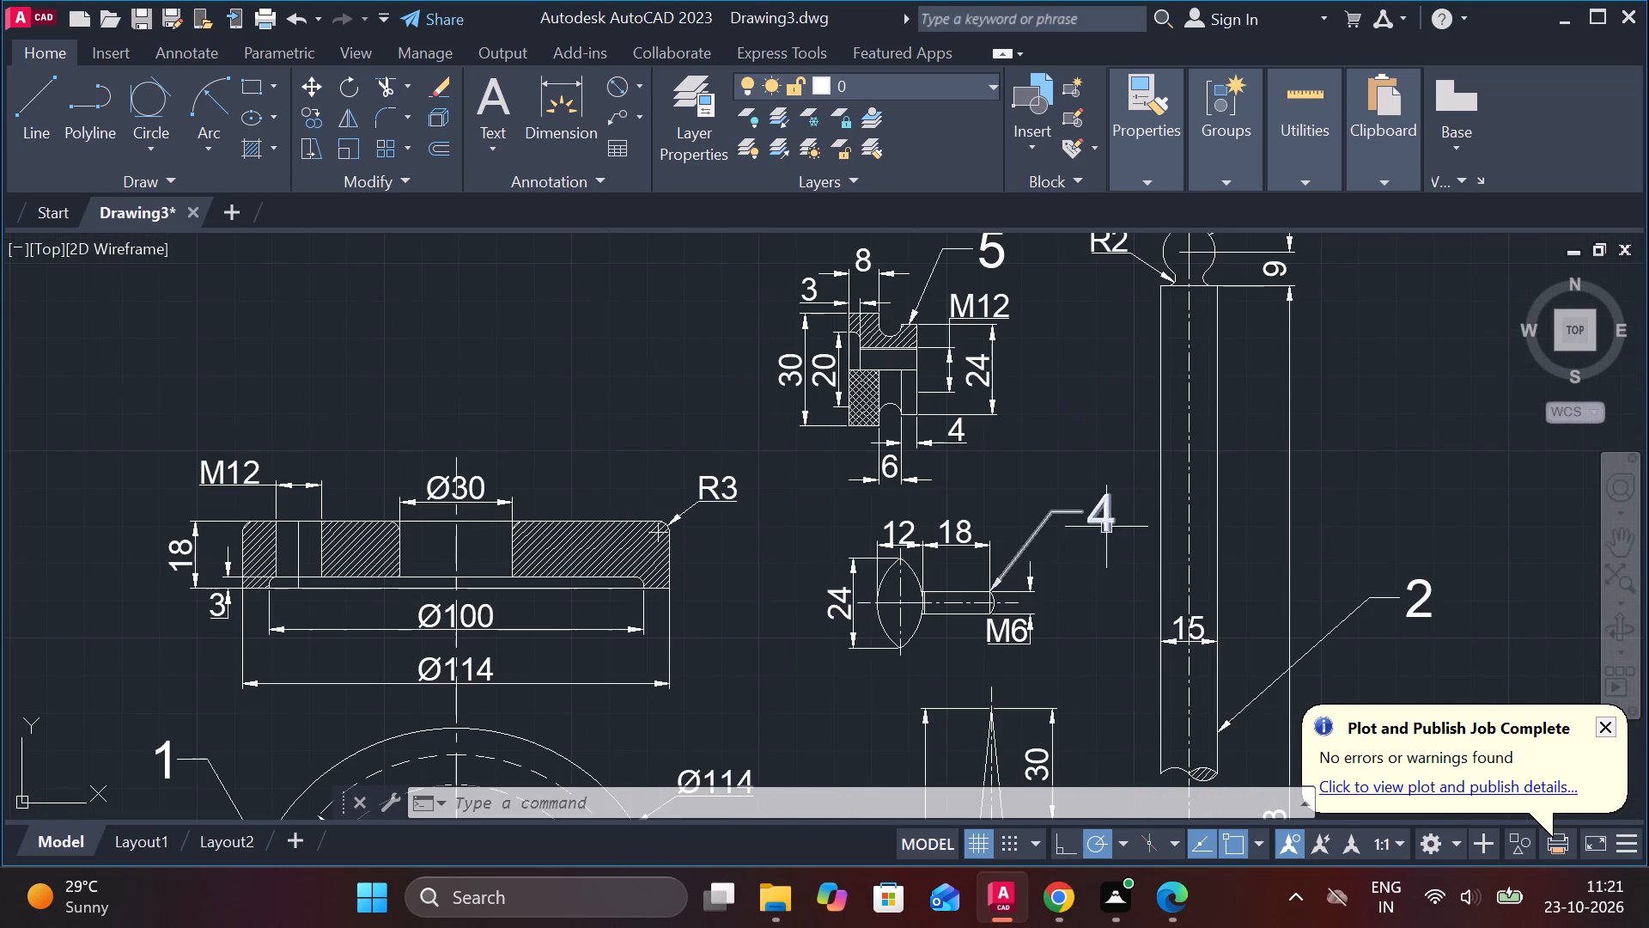
pyautogui.moveTo(1126, 575); pyautogui.dragTo(1127, 278, button='middle')
pyautogui.scroll(-1, 1101, 531)
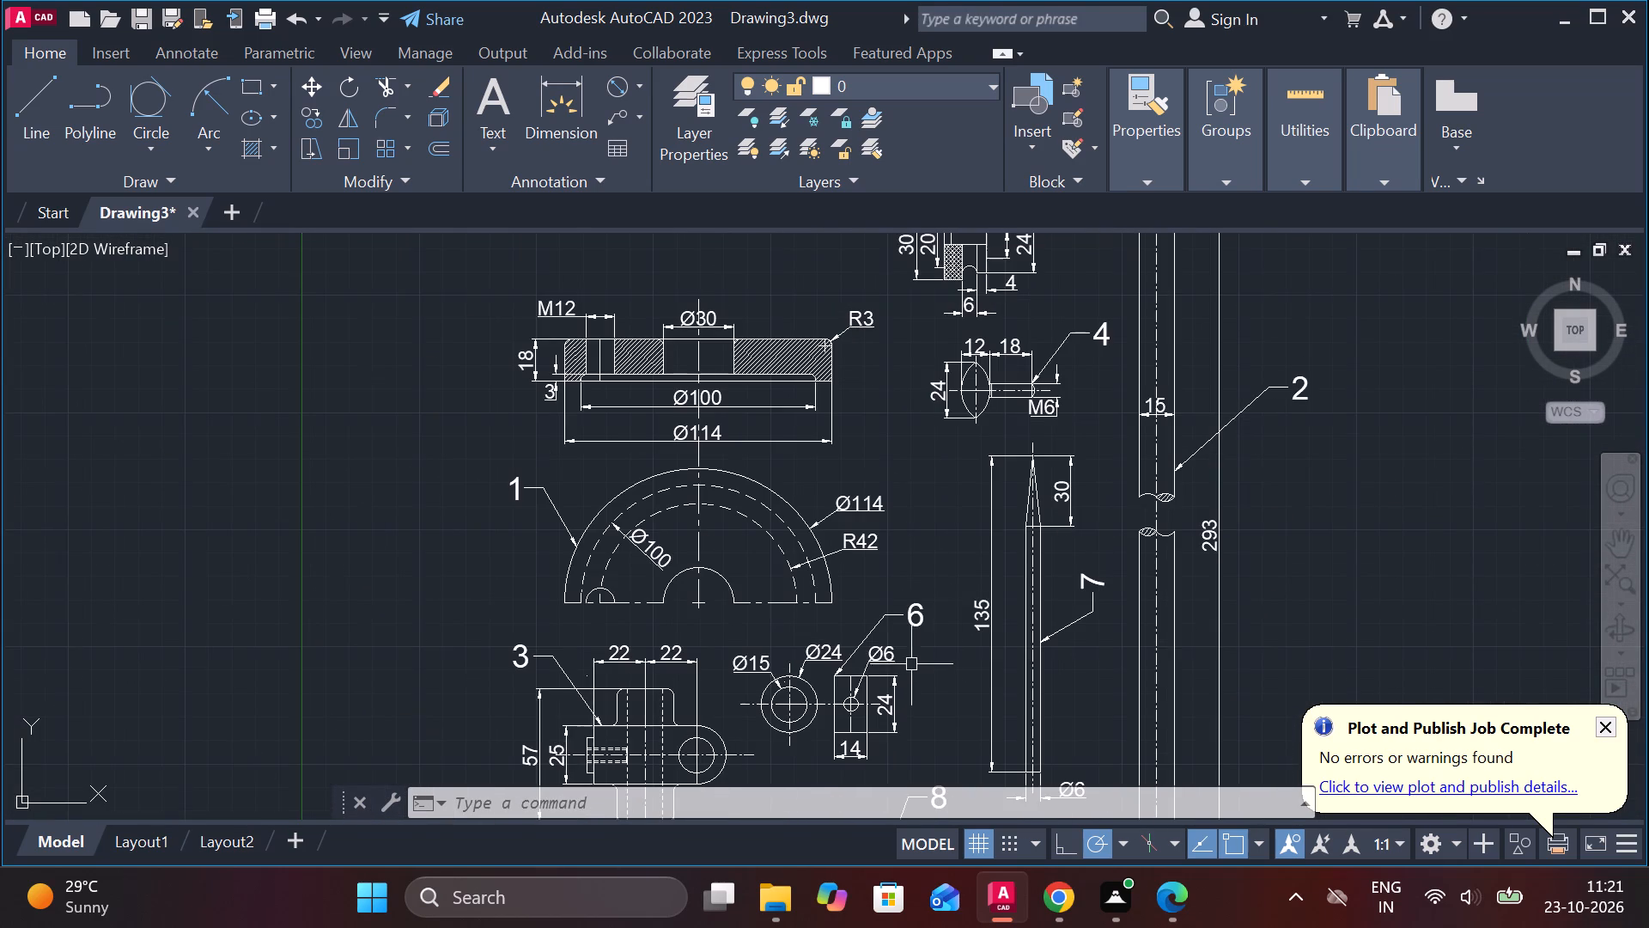
pyautogui.scroll(2, 909, 674)
pyautogui.moveTo(909, 674); pyautogui.dragTo(952, 487, button='middle')
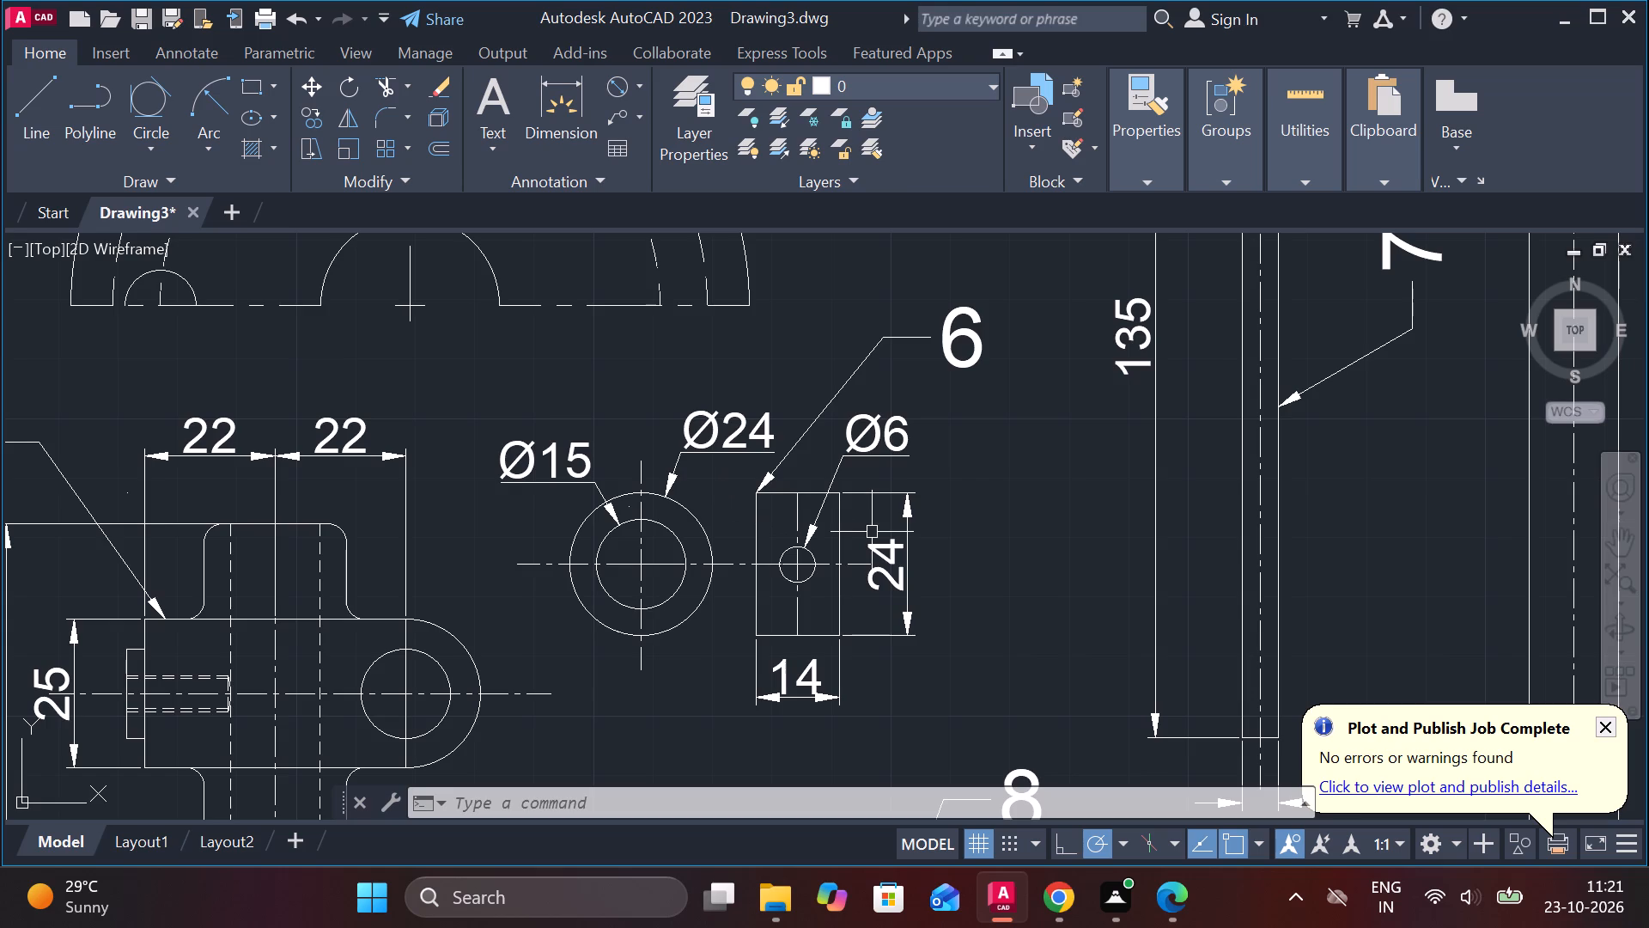
pyautogui.scroll(1, 764, 543)
pyautogui.scroll(-1, 779, 546)
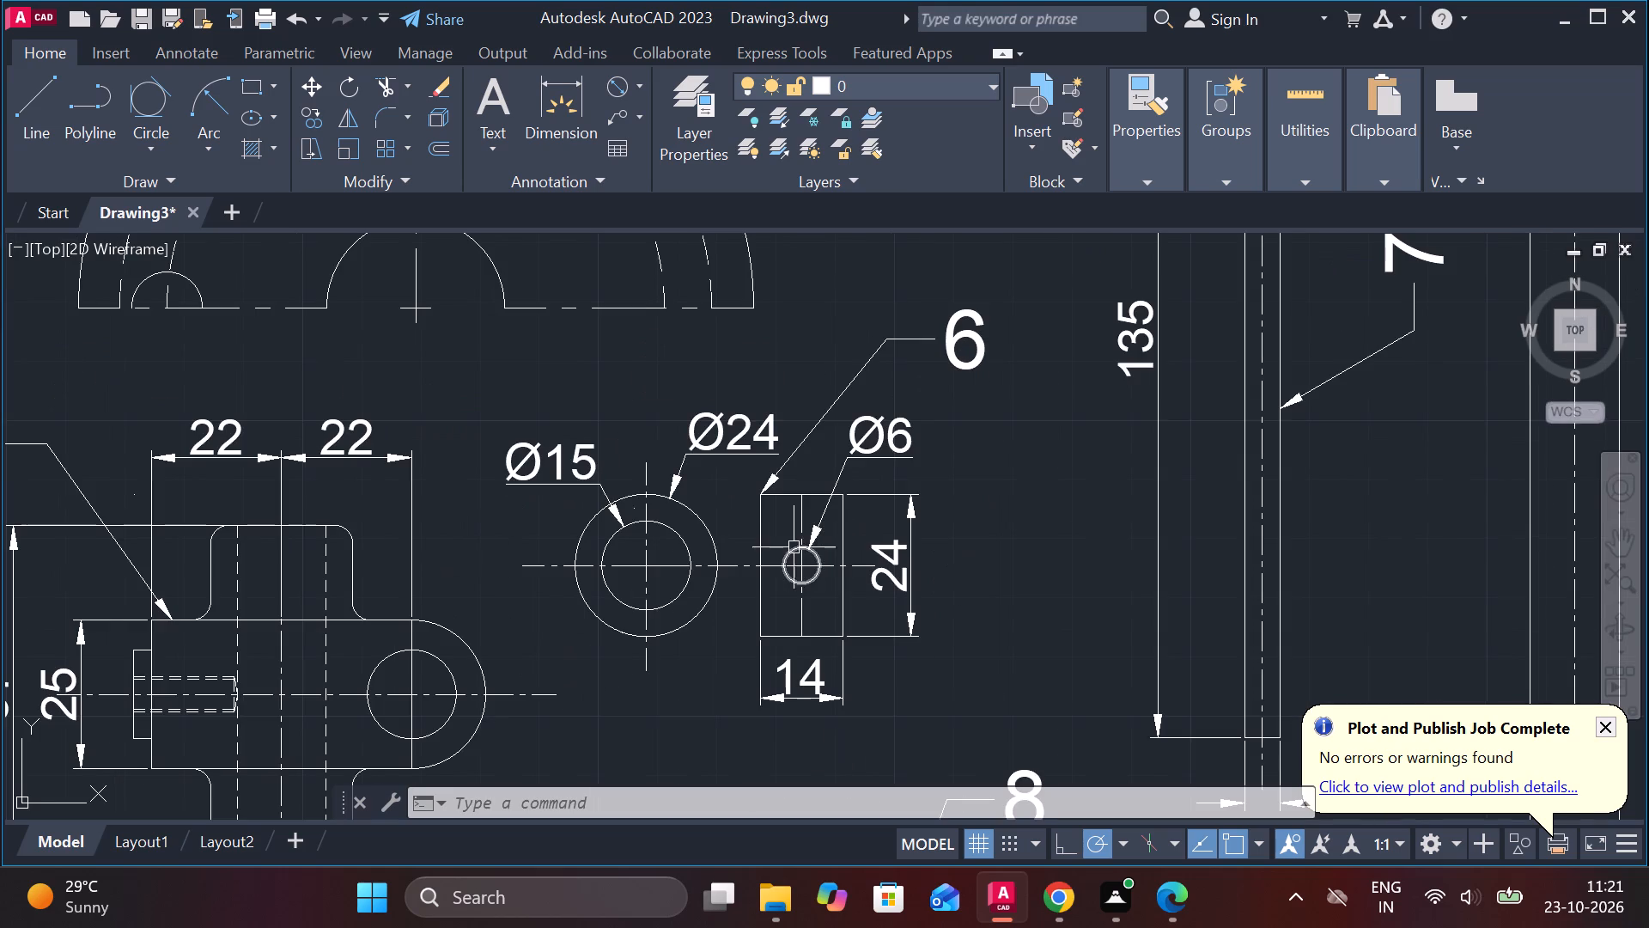
pyautogui.scroll(1, 705, 498)
pyautogui.moveTo(715, 498); pyautogui.dragTo(735, 499, button='middle')
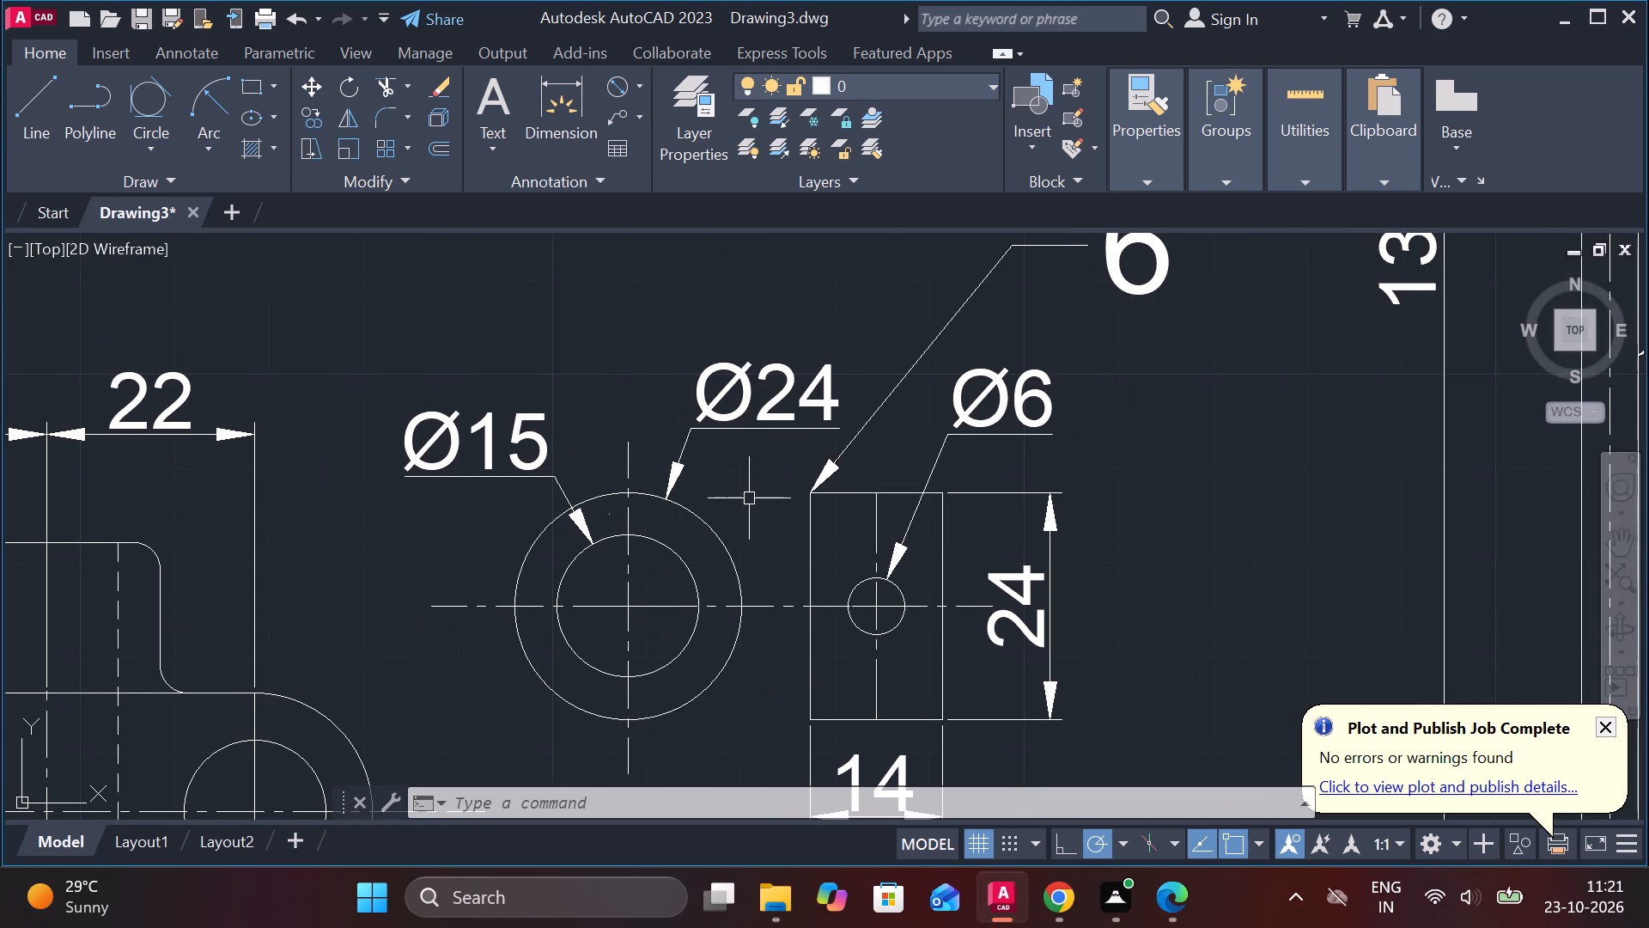
pyautogui.scroll(-4, 994, 553)
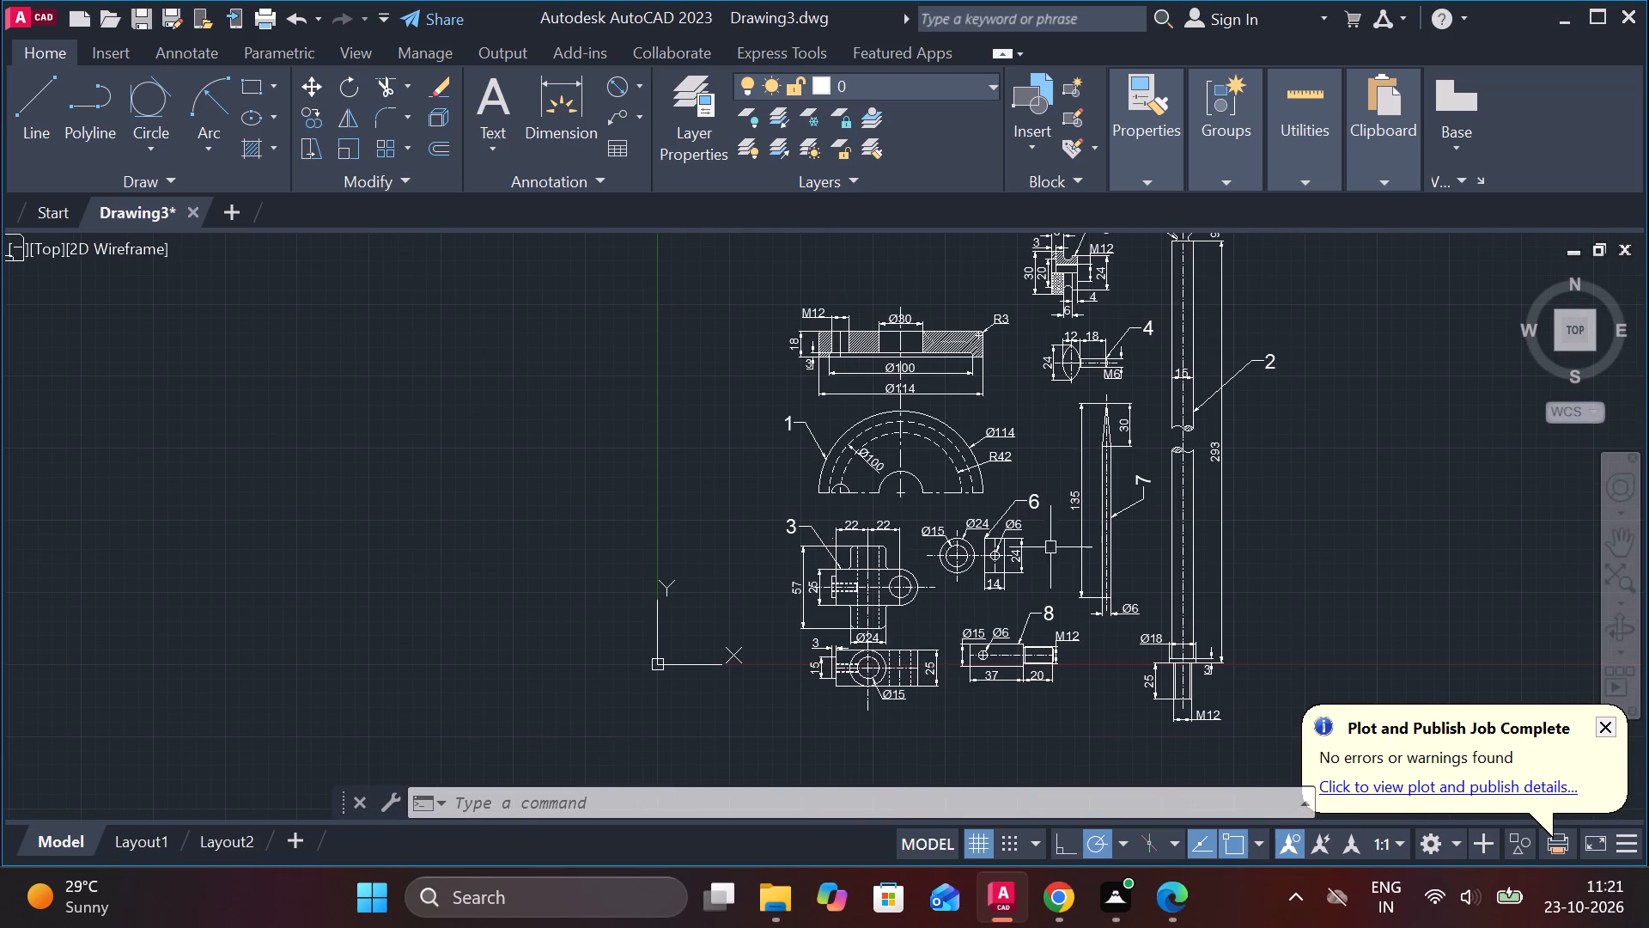
# Erase the loose copy of the base's front view and the separate dashed line above the assembly.
pyautogui.scroll(-1, 529, 407)
pyautogui.moveTo(447, 414); pyautogui.dragTo(1193, 512, button='middle')
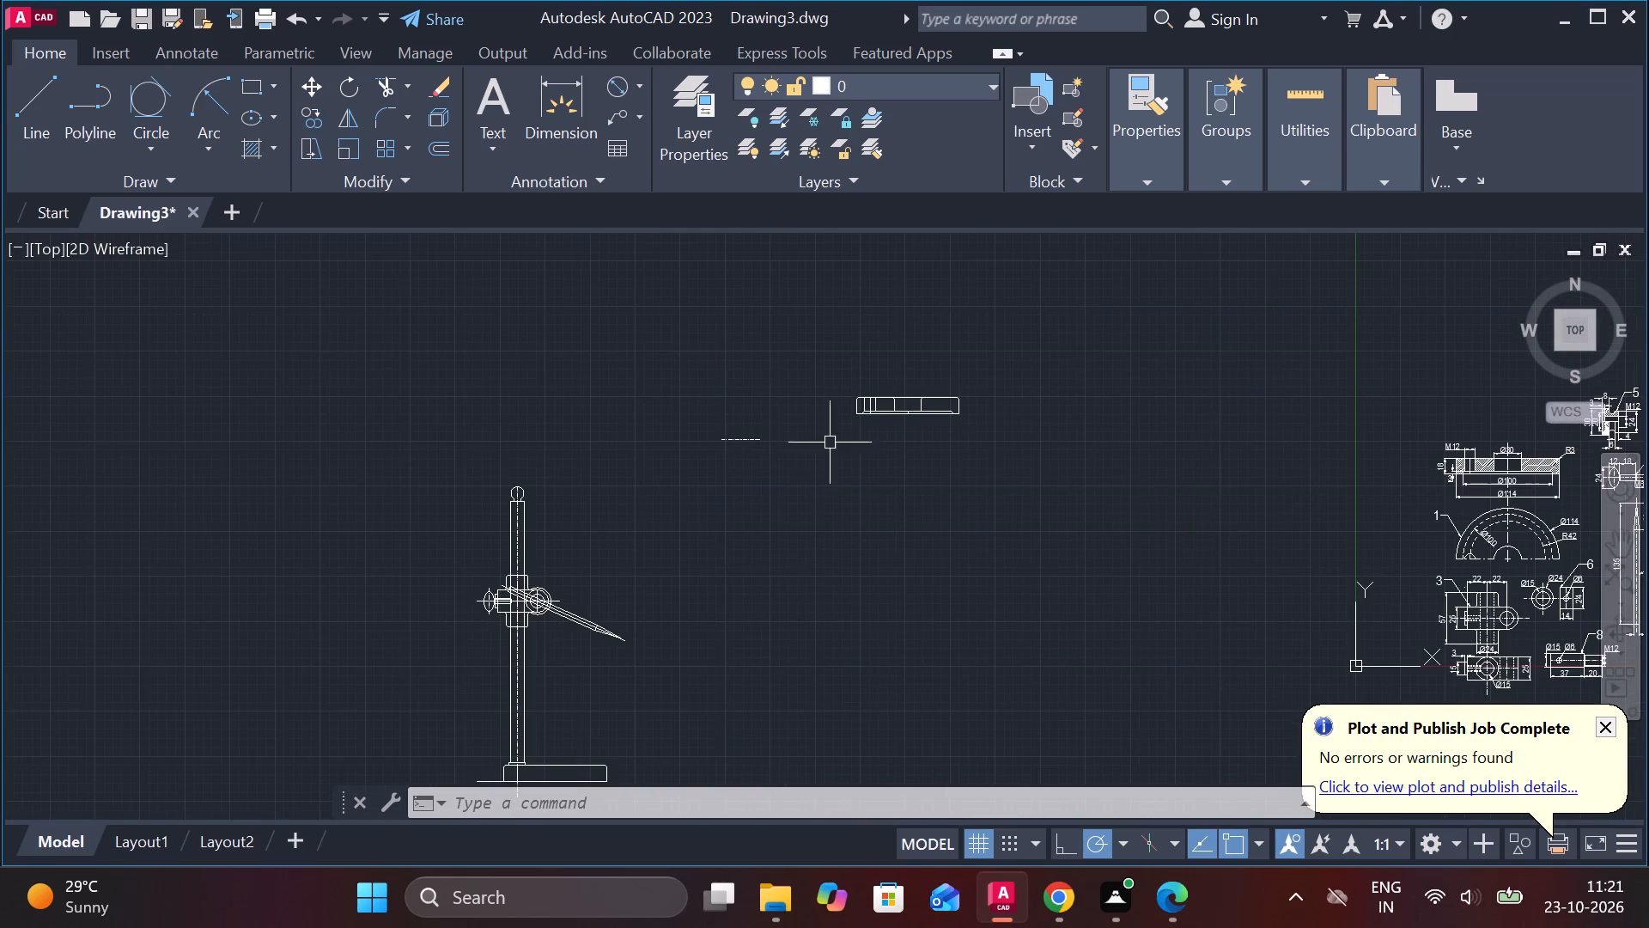
pyautogui.scroll(2, 808, 433)
pyautogui.click(1264, 467)
pyautogui.moveTo(1264, 467); pyautogui.dragTo(1256, 451)
pyautogui.click(392, 275)
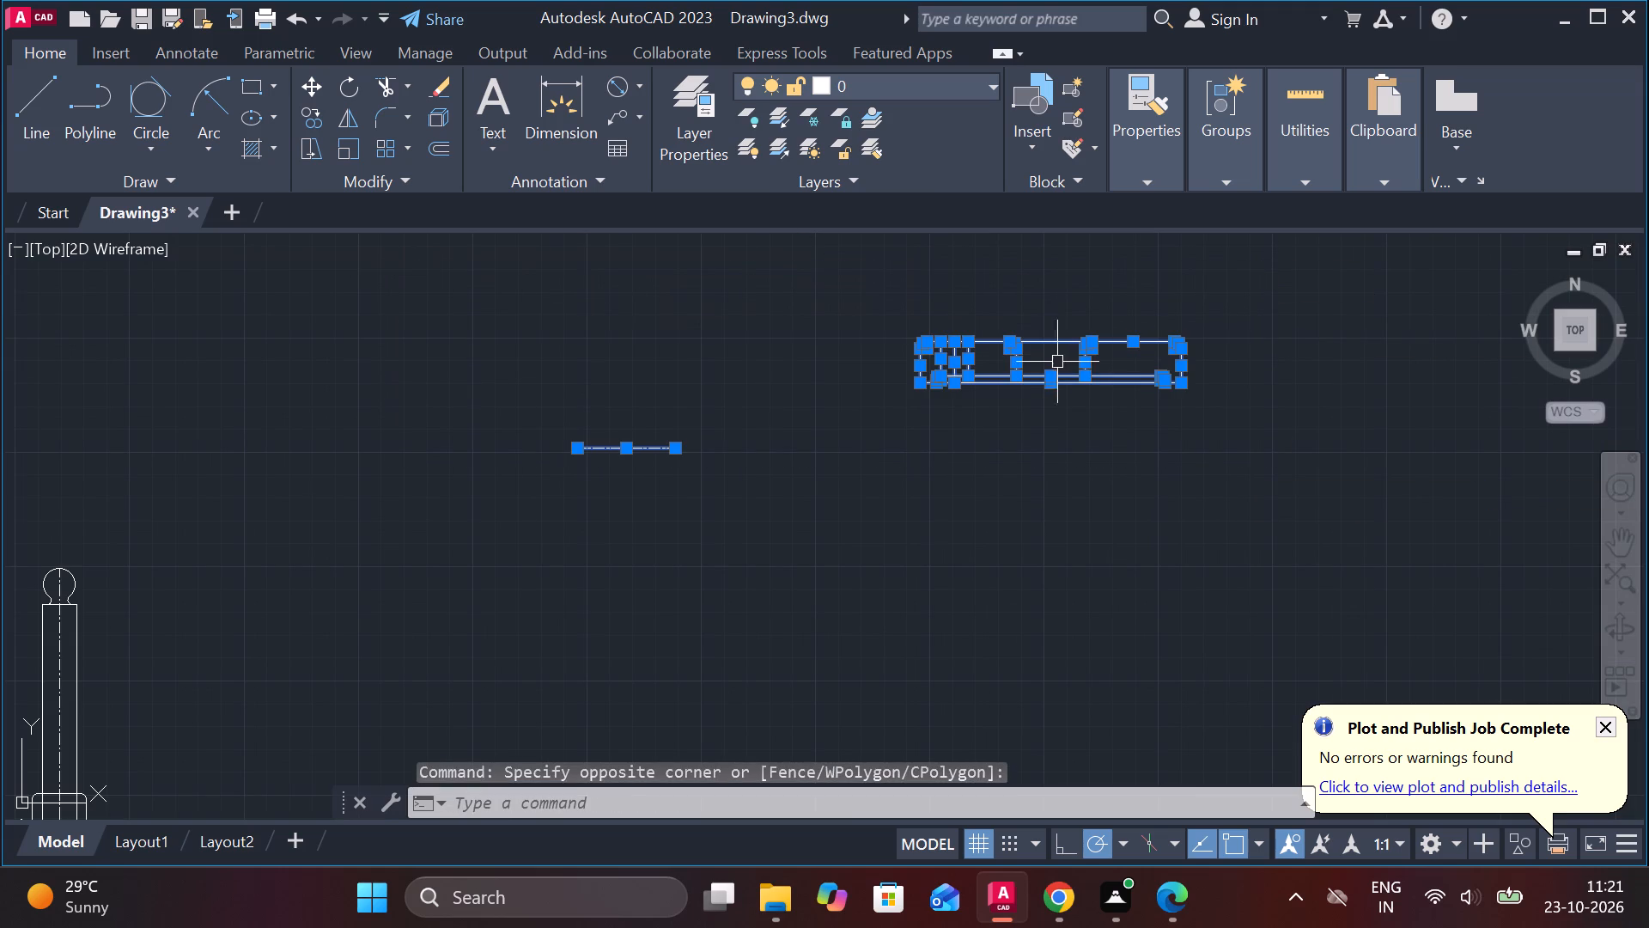
pyautogui.write('E')
pyautogui.press('space')
# Trim the scriber's two edge lines inside both concentric circles at the bracket's rounded end, keeping the scriber centreline.
pyautogui.scroll(-4, 1060, 361)
pyautogui.scroll(3, 831, 446)
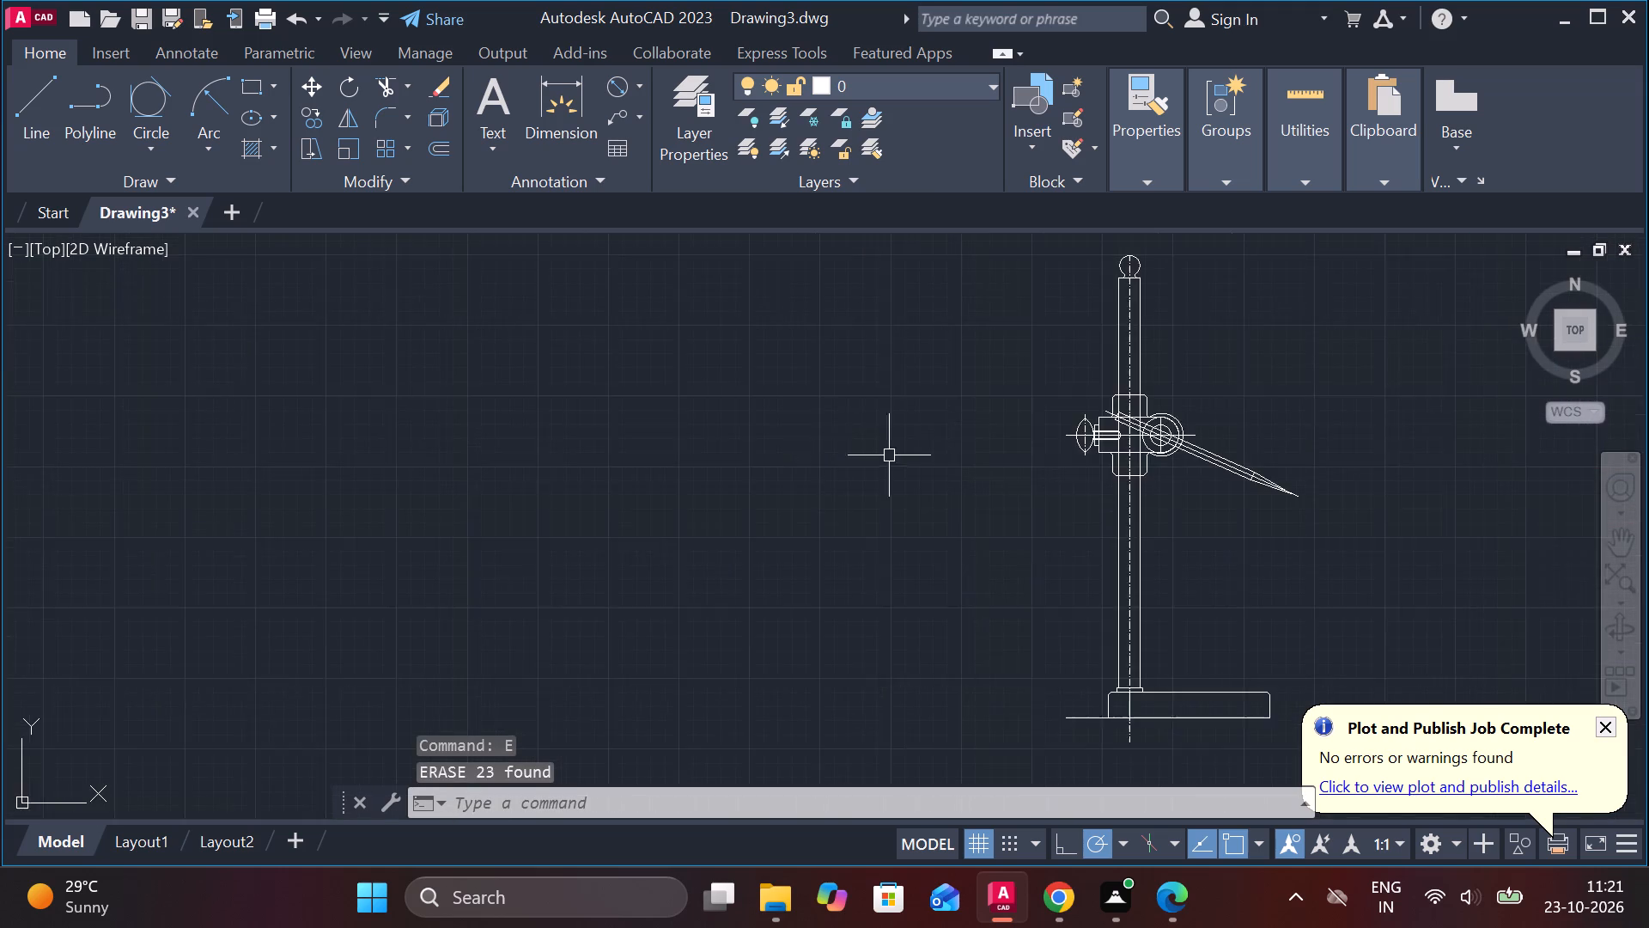
pyautogui.moveTo(910, 456); pyautogui.dragTo(581, 421, button='middle')
pyautogui.scroll(3, 888, 451)
pyautogui.moveTo(891, 453); pyautogui.dragTo(1017, 708, button='middle')
pyautogui.scroll(1, 834, 500)
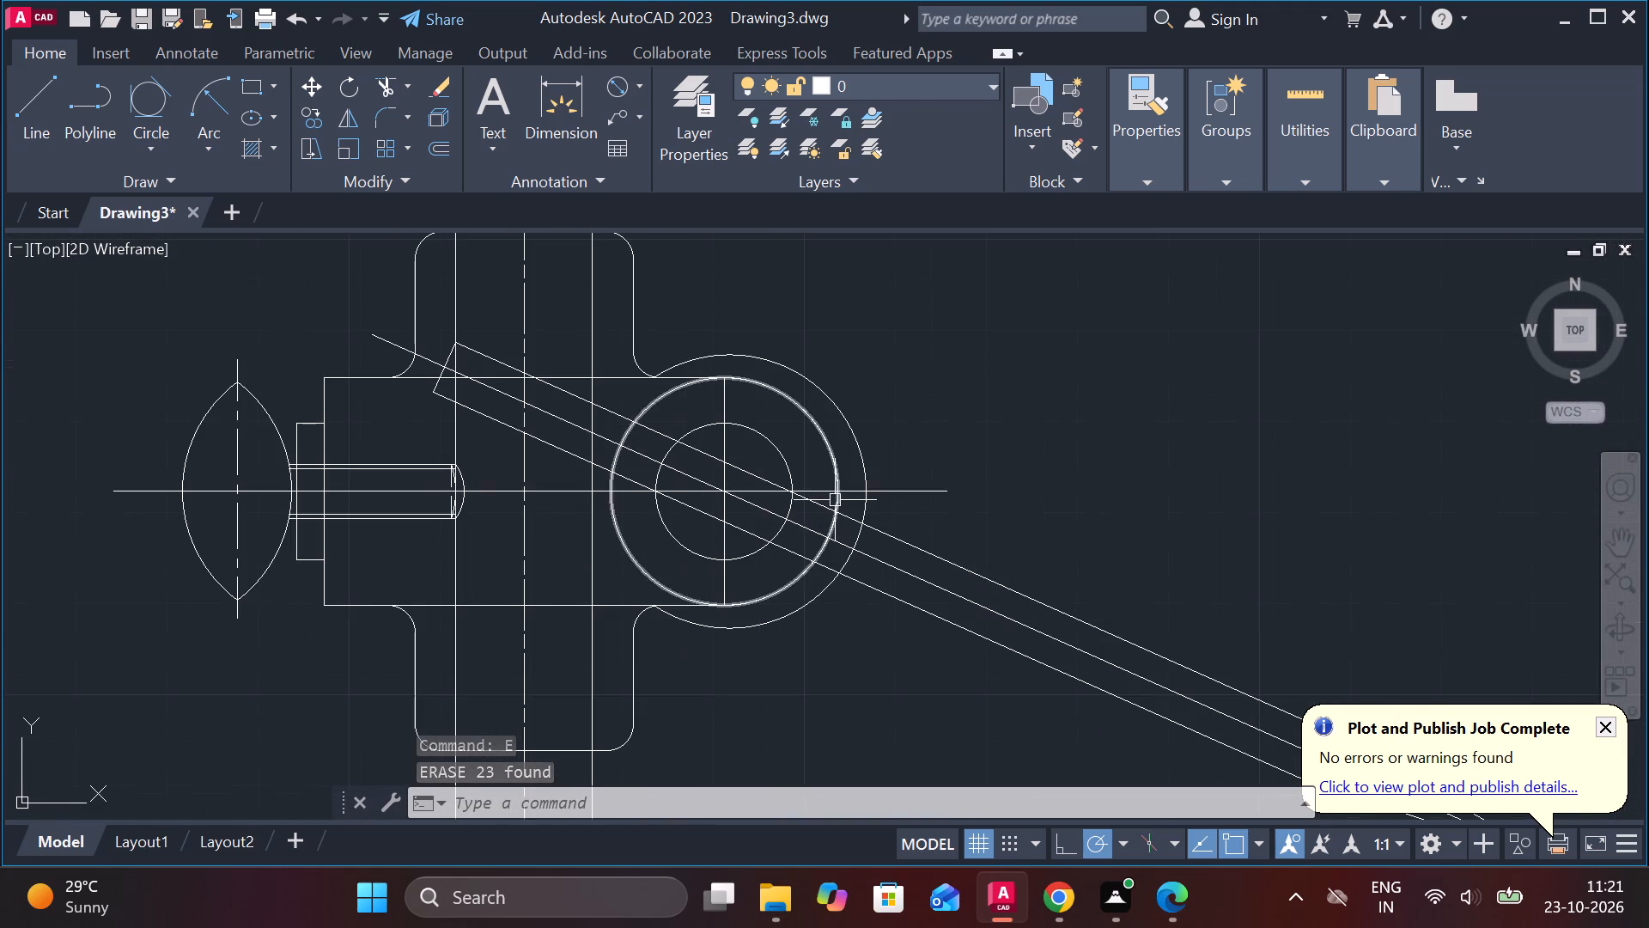
pyautogui.write('TR')
pyautogui.press('space')
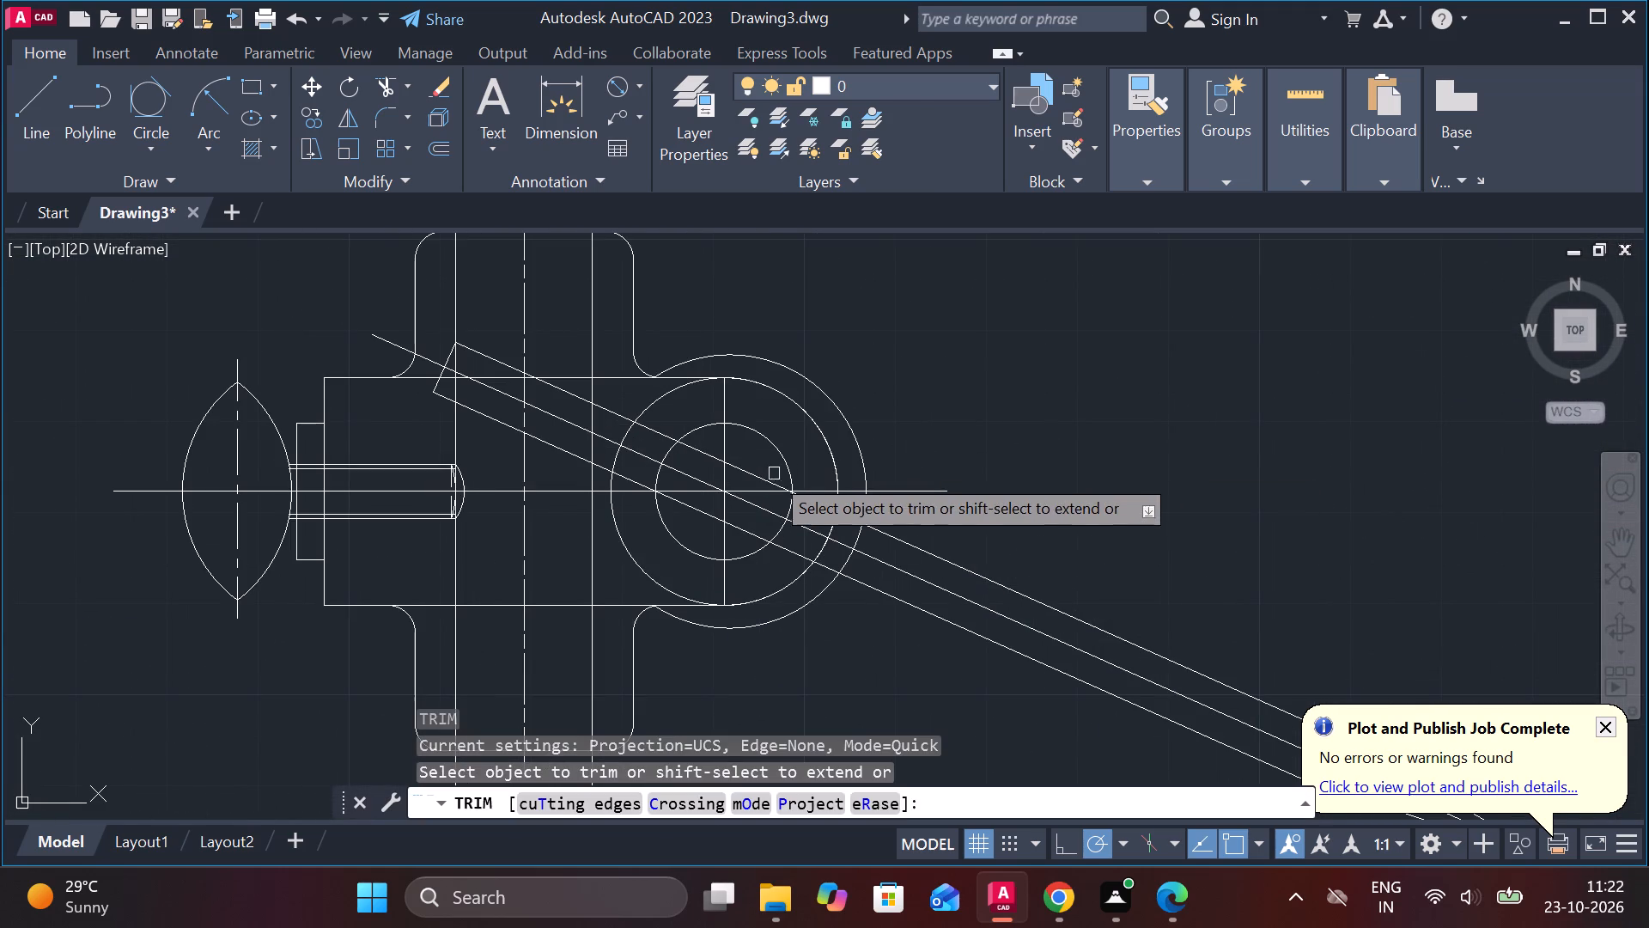
pyautogui.click(749, 468)
pyautogui.click(713, 460)
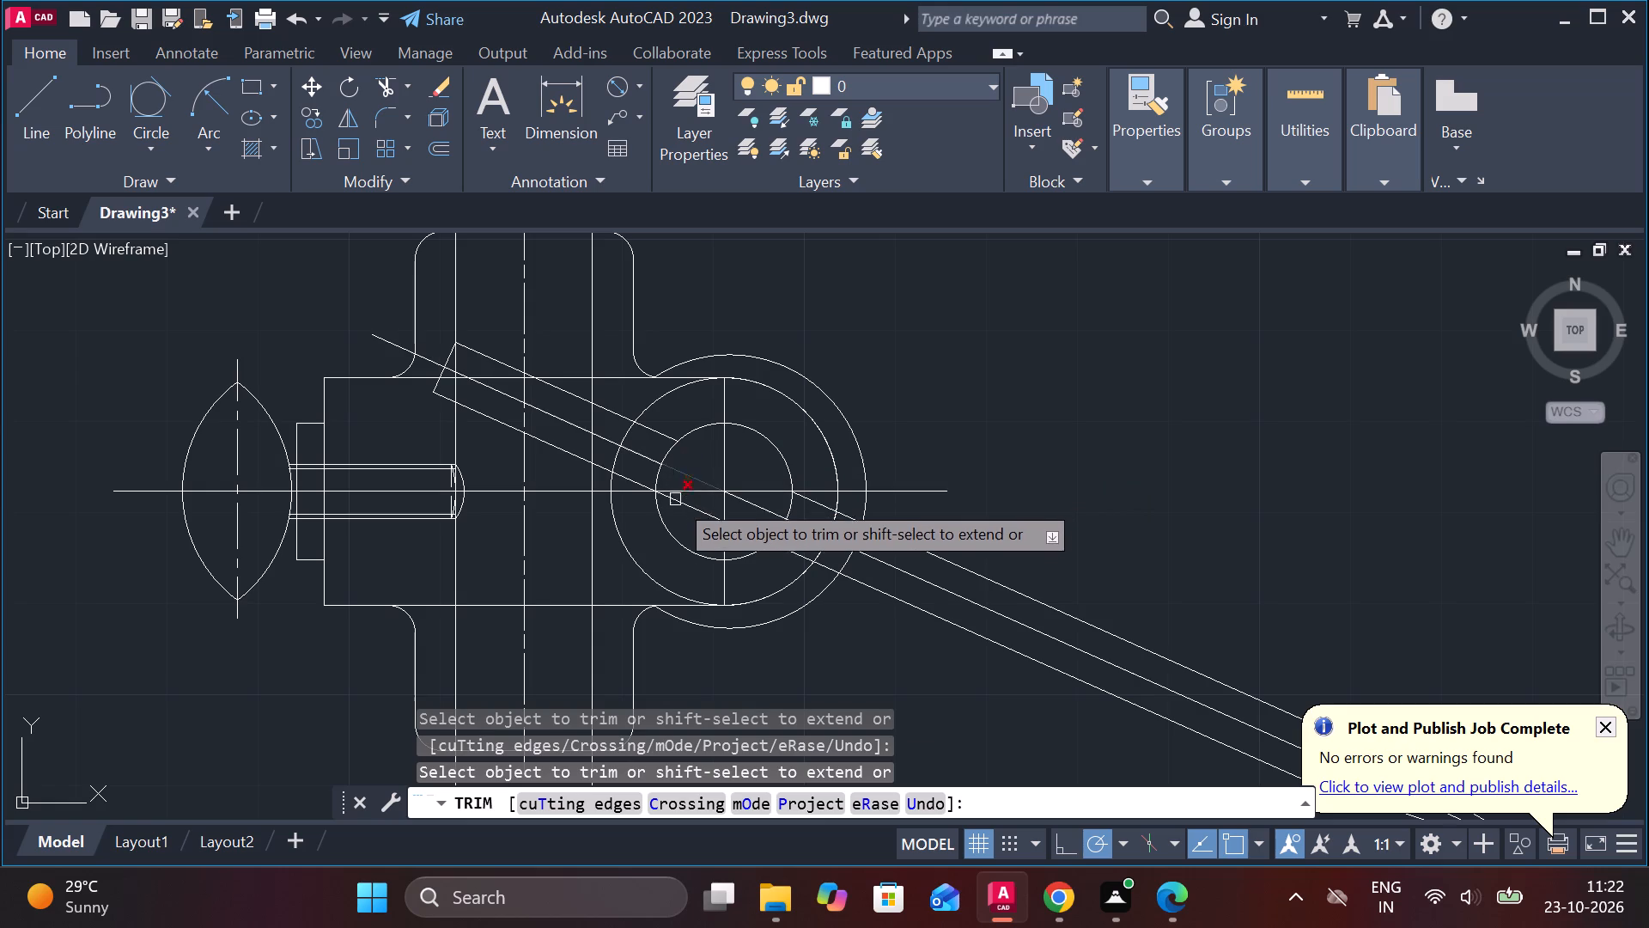
pyautogui.click(677, 506)
pyautogui.click(739, 535)
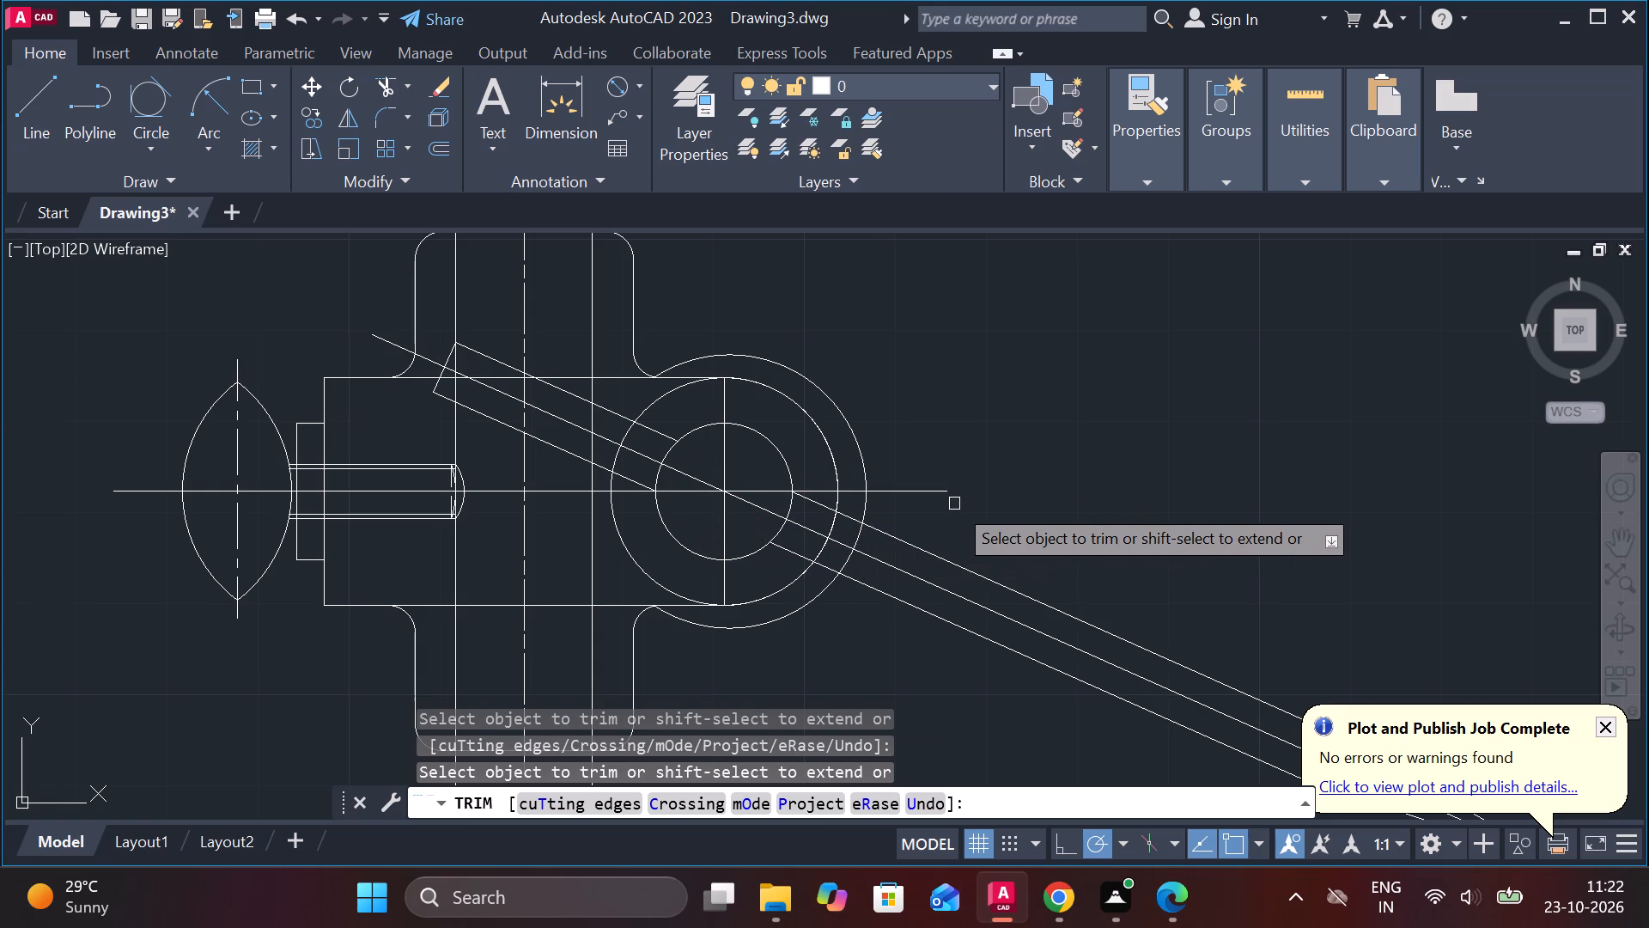
pyautogui.click(668, 429)
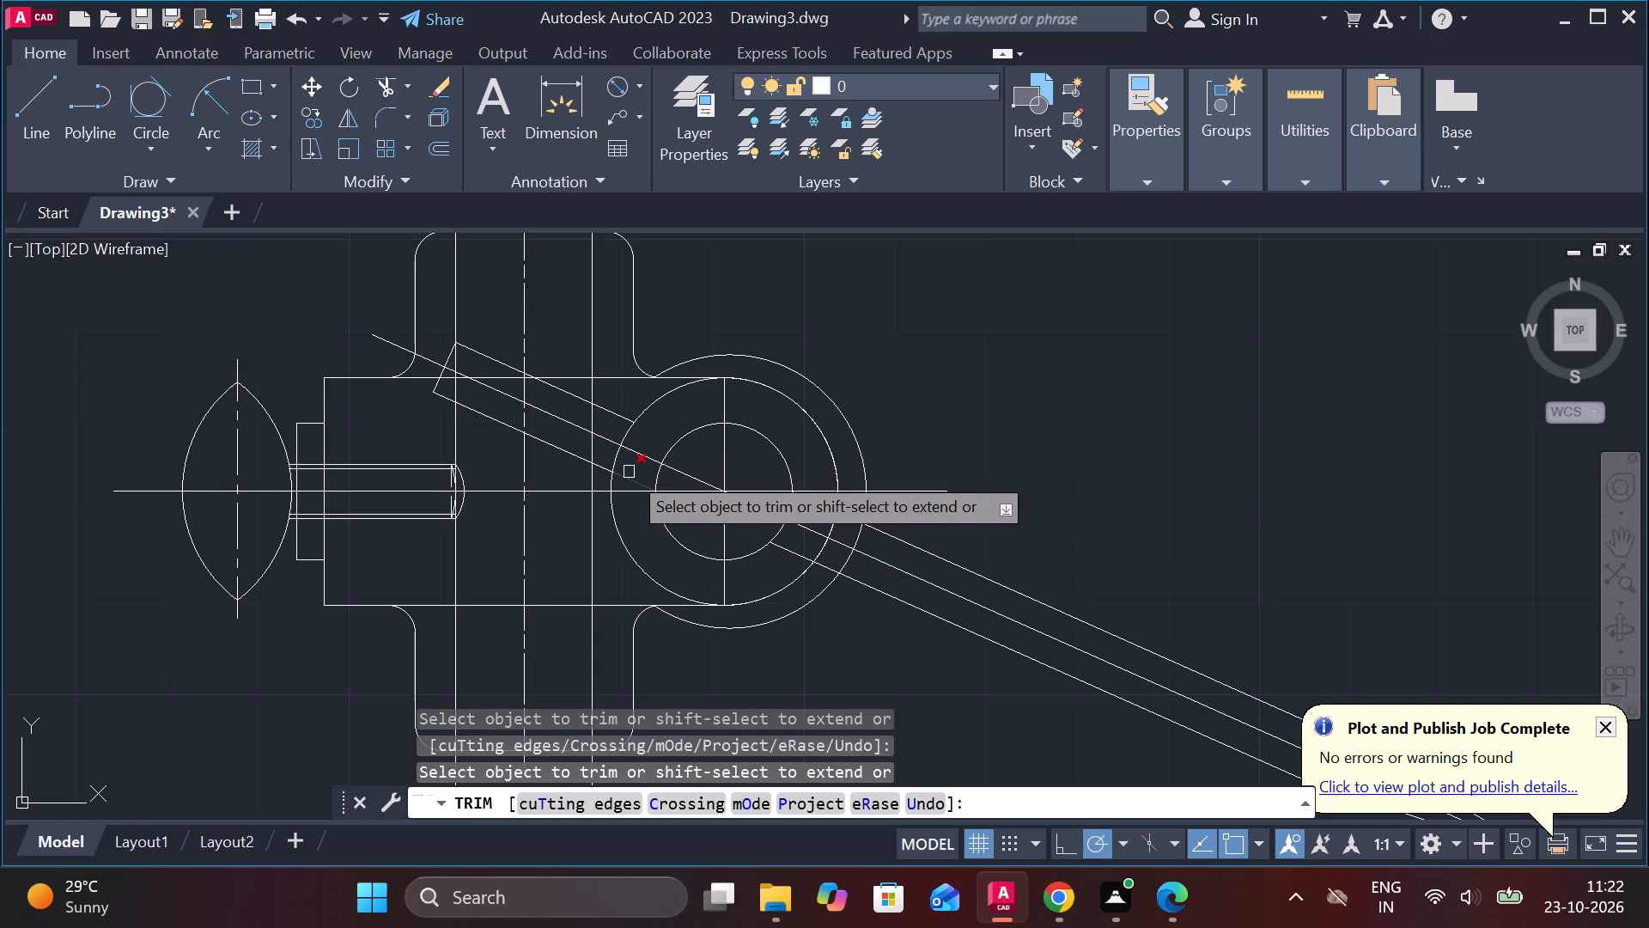
pyautogui.click(629, 472)
pyautogui.click(814, 503)
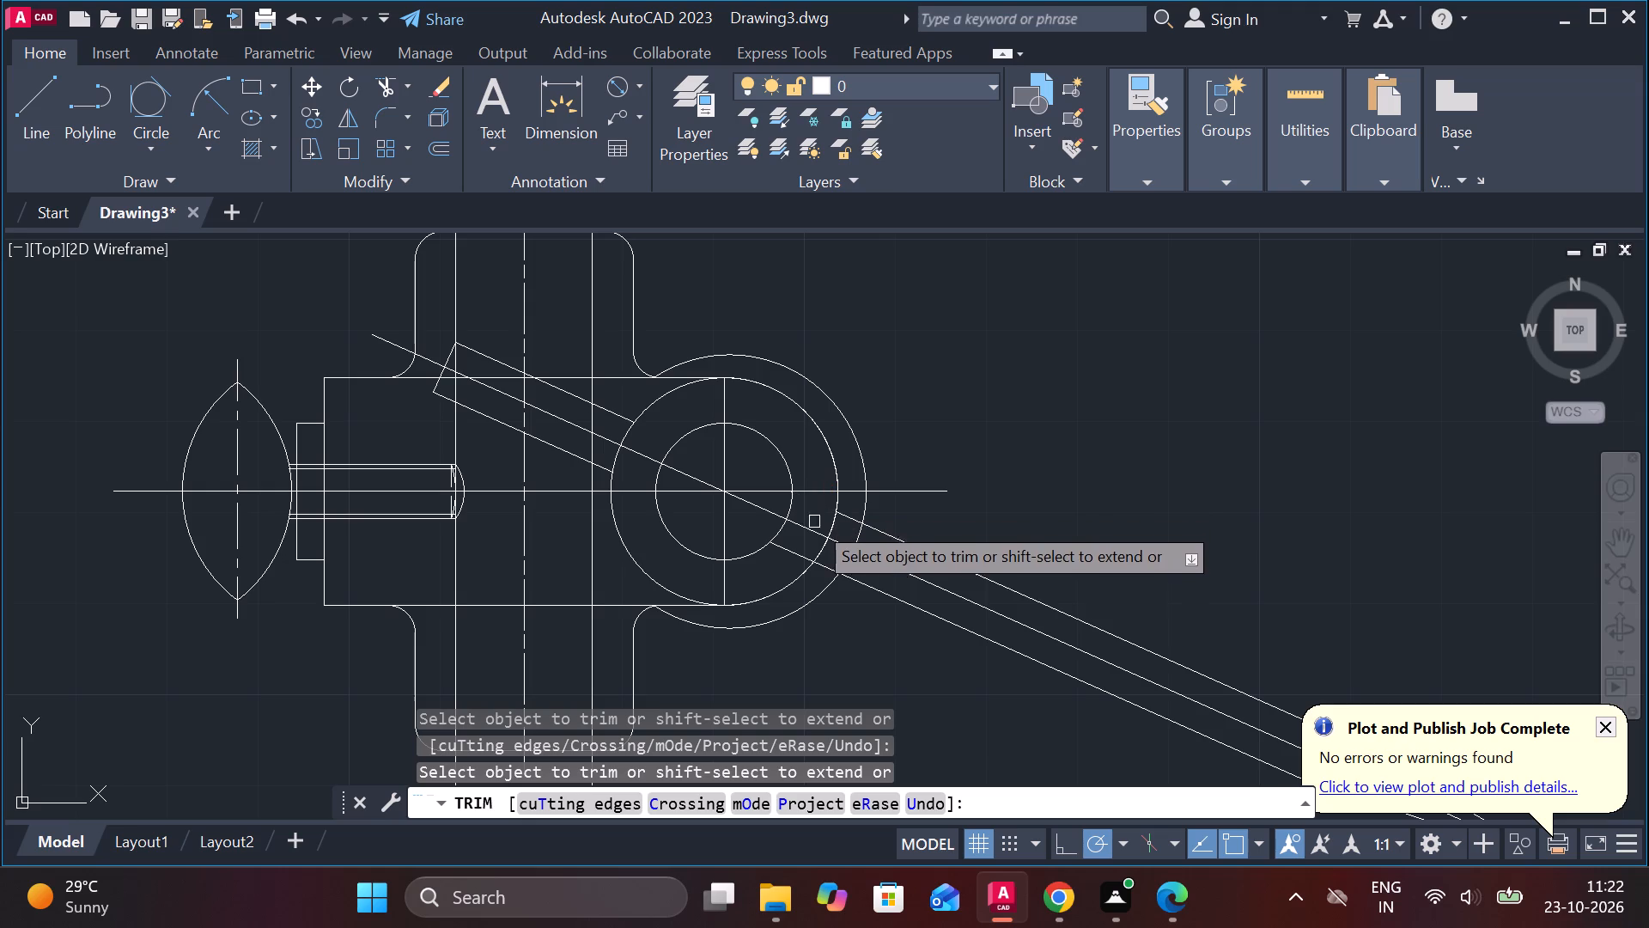
pyautogui.click(808, 553)
pyautogui.press('Escape')
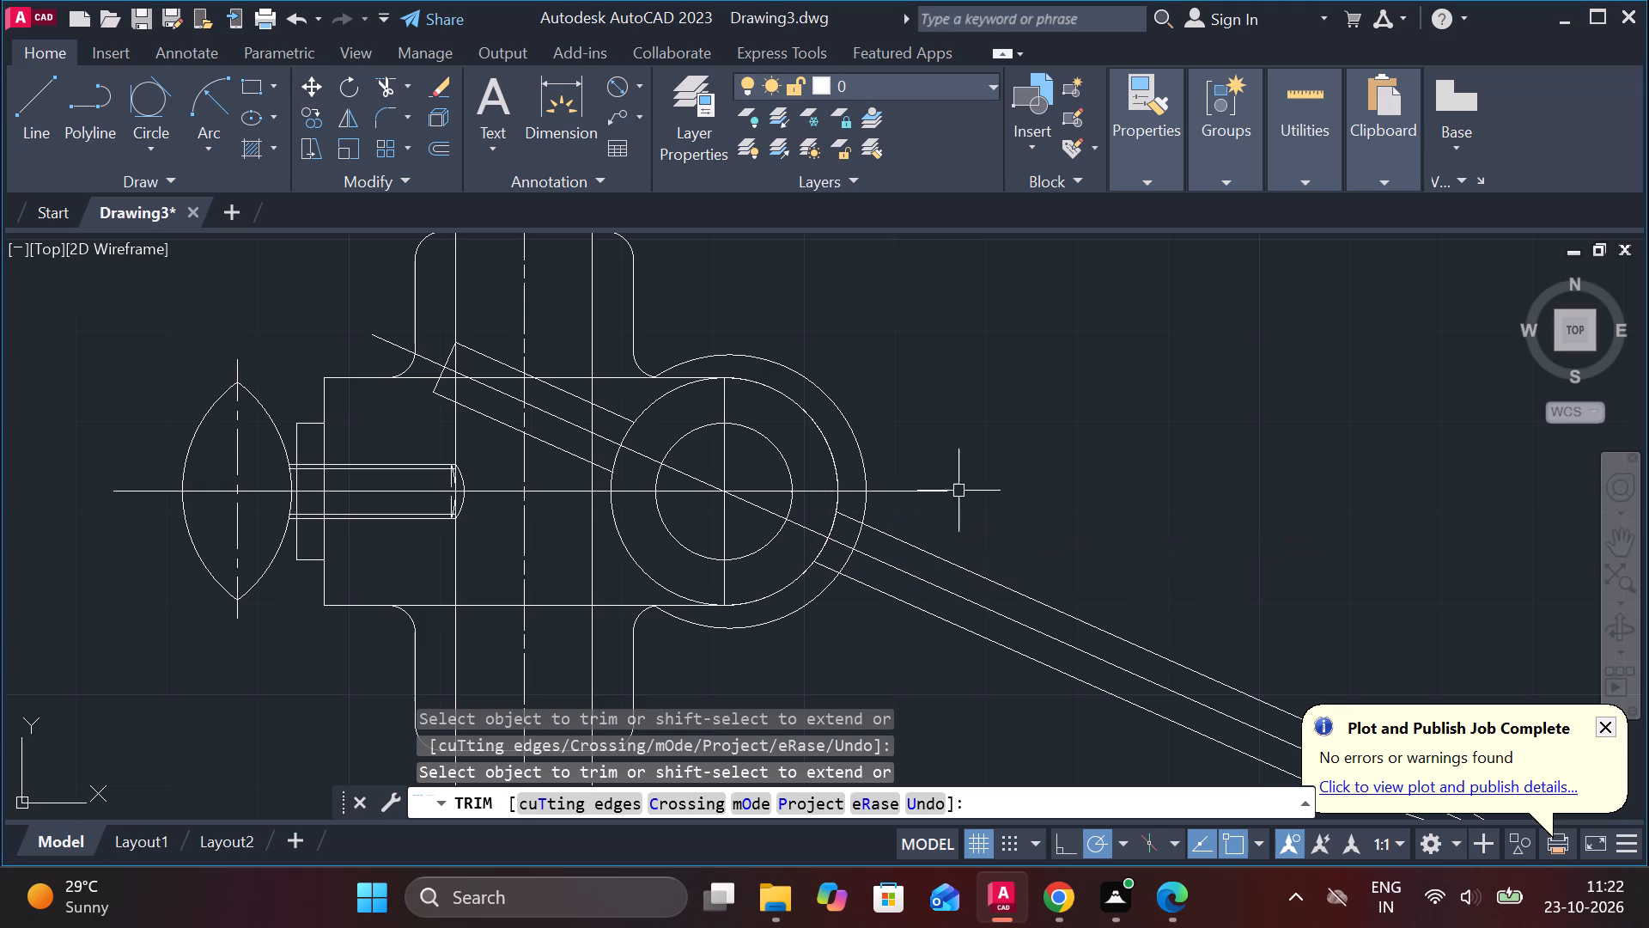
# Trim the rod's two edge lines where they cross the upper neck of the clamp bracket.
pyautogui.moveTo(1007, 463); pyautogui.dragTo(1185, 430, button='middle')
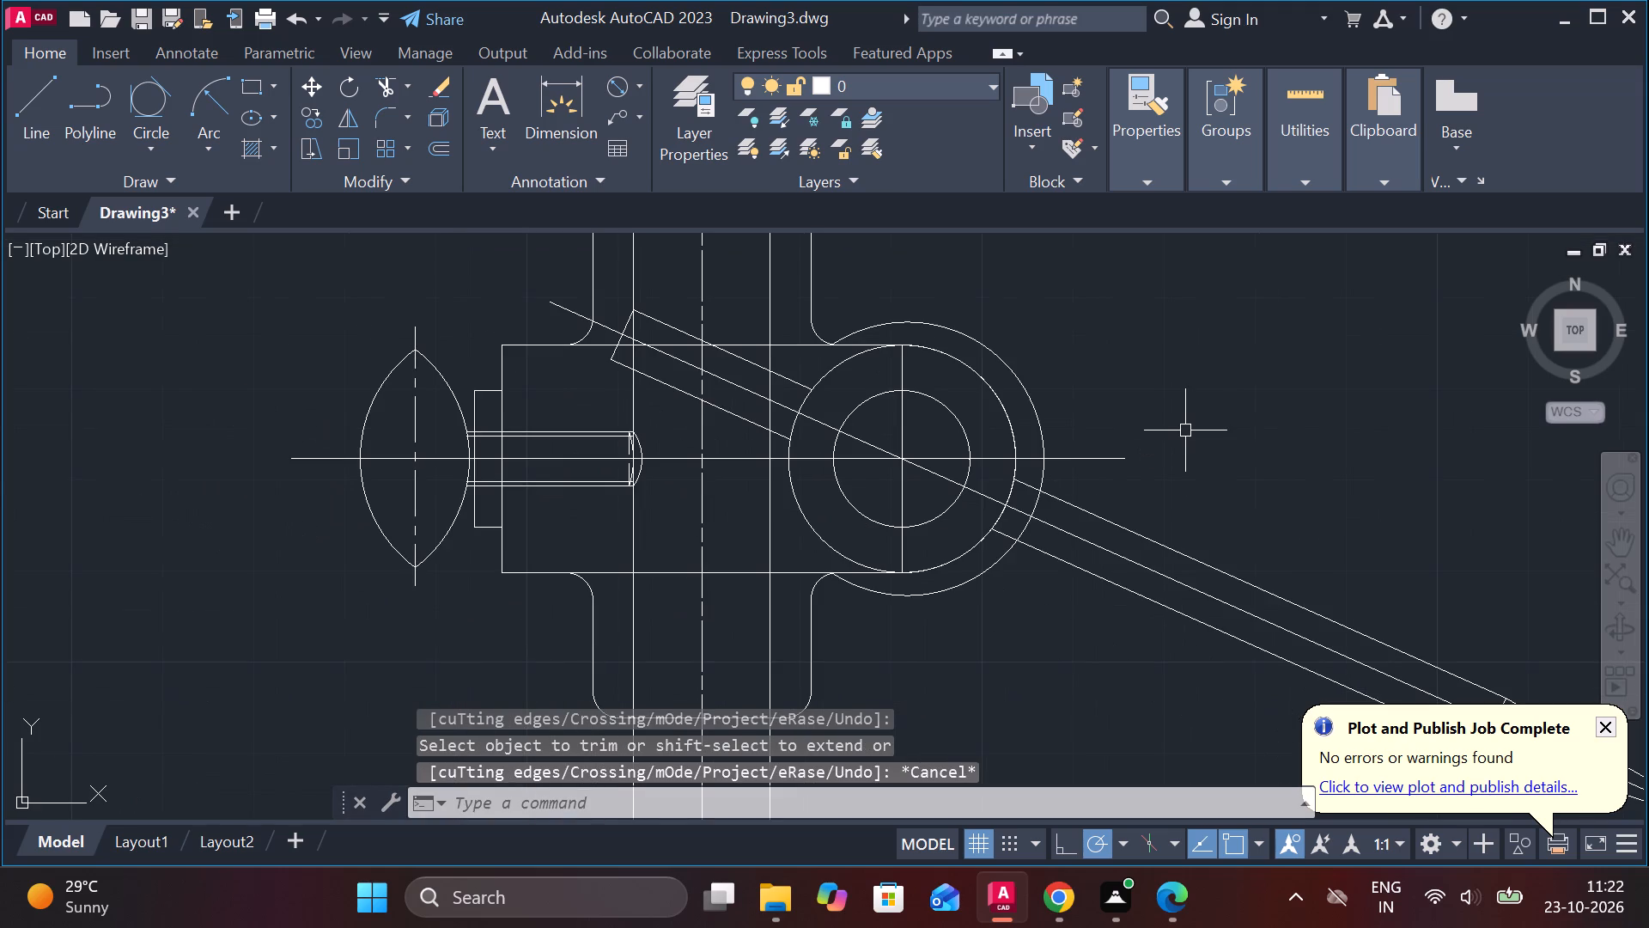
pyautogui.scroll(-1, 1185, 433)
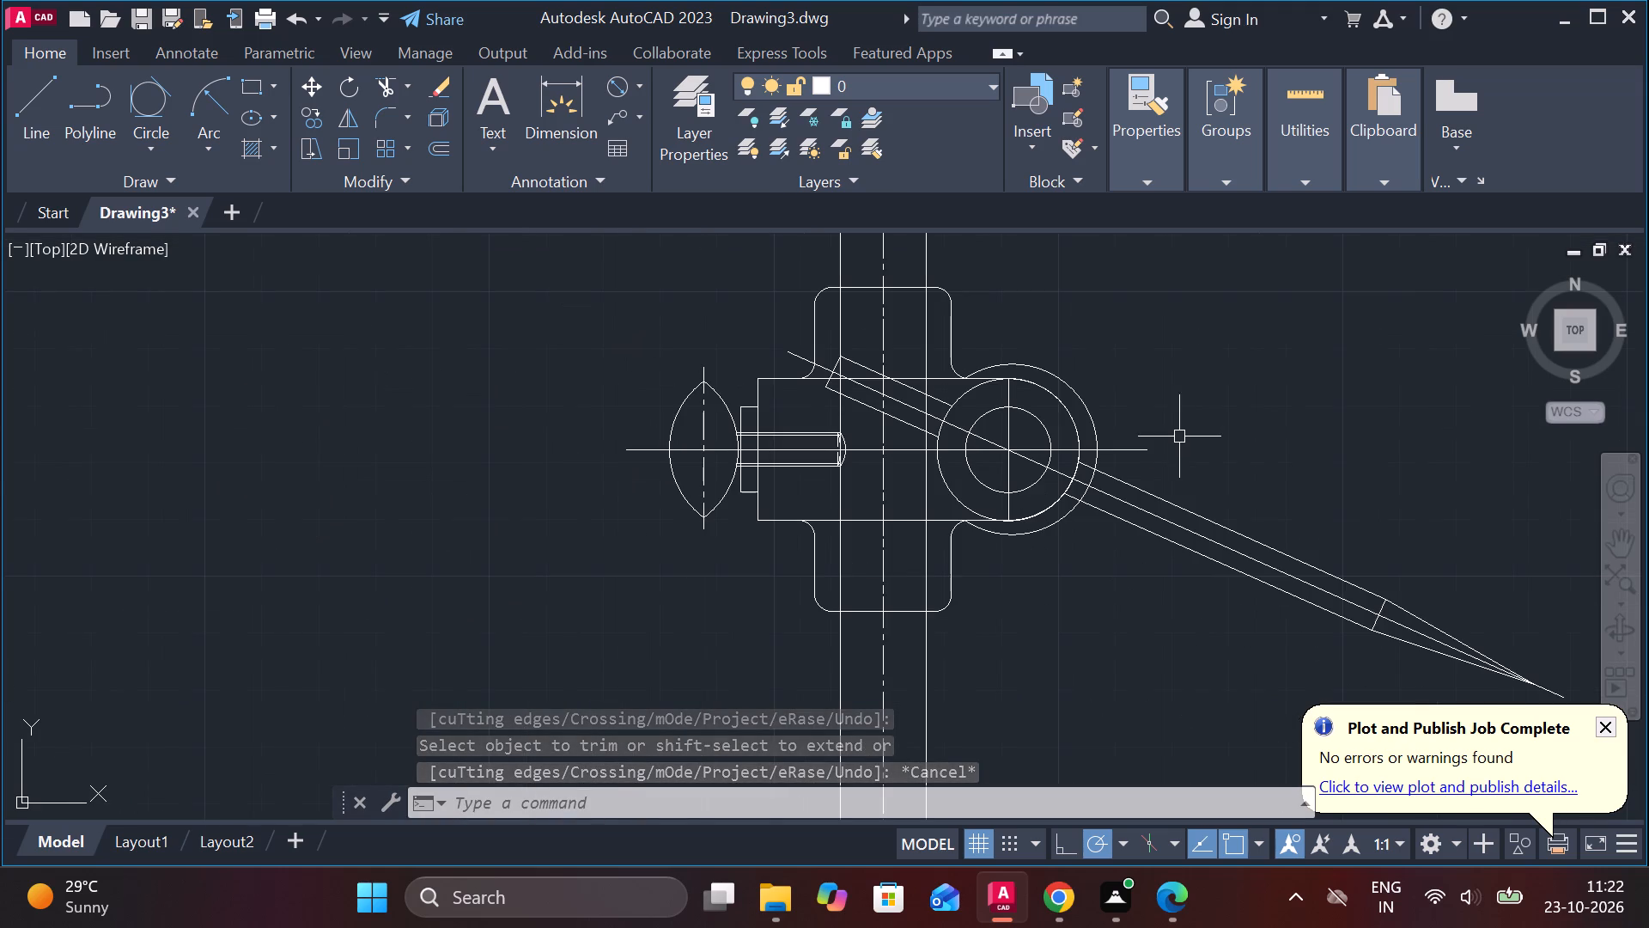
pyautogui.moveTo(954, 591); pyautogui.dragTo(936, 529, button='middle')
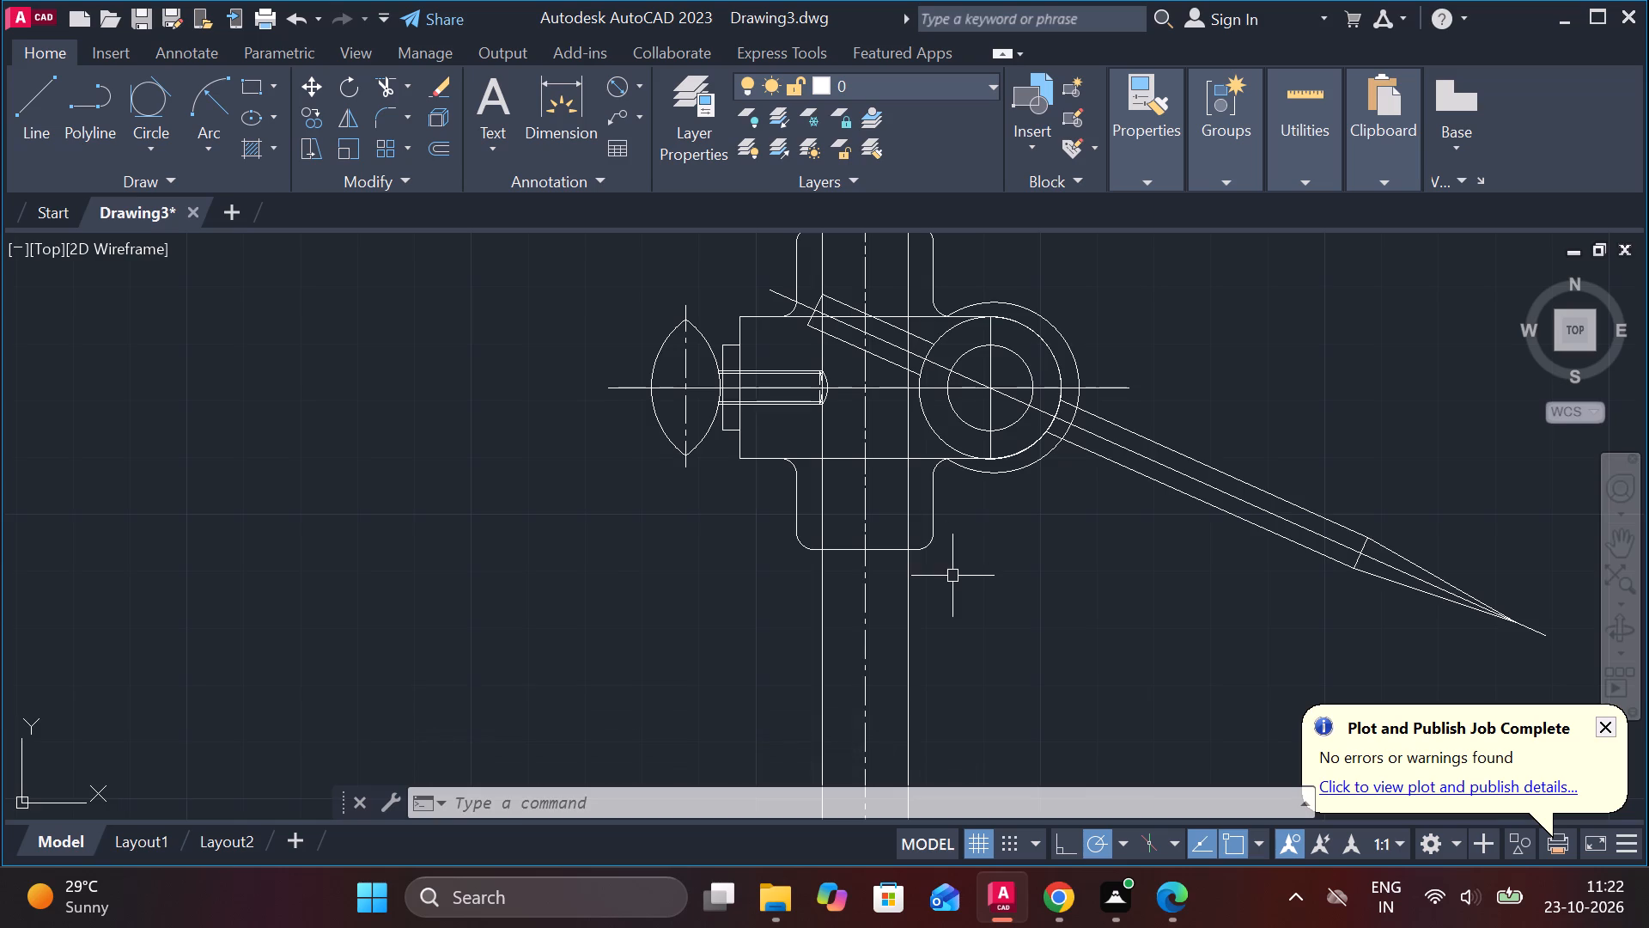
pyautogui.scroll(-1, 914, 534)
pyautogui.moveTo(914, 534); pyautogui.dragTo(914, 604, button='middle')
pyautogui.scroll(2, 887, 435)
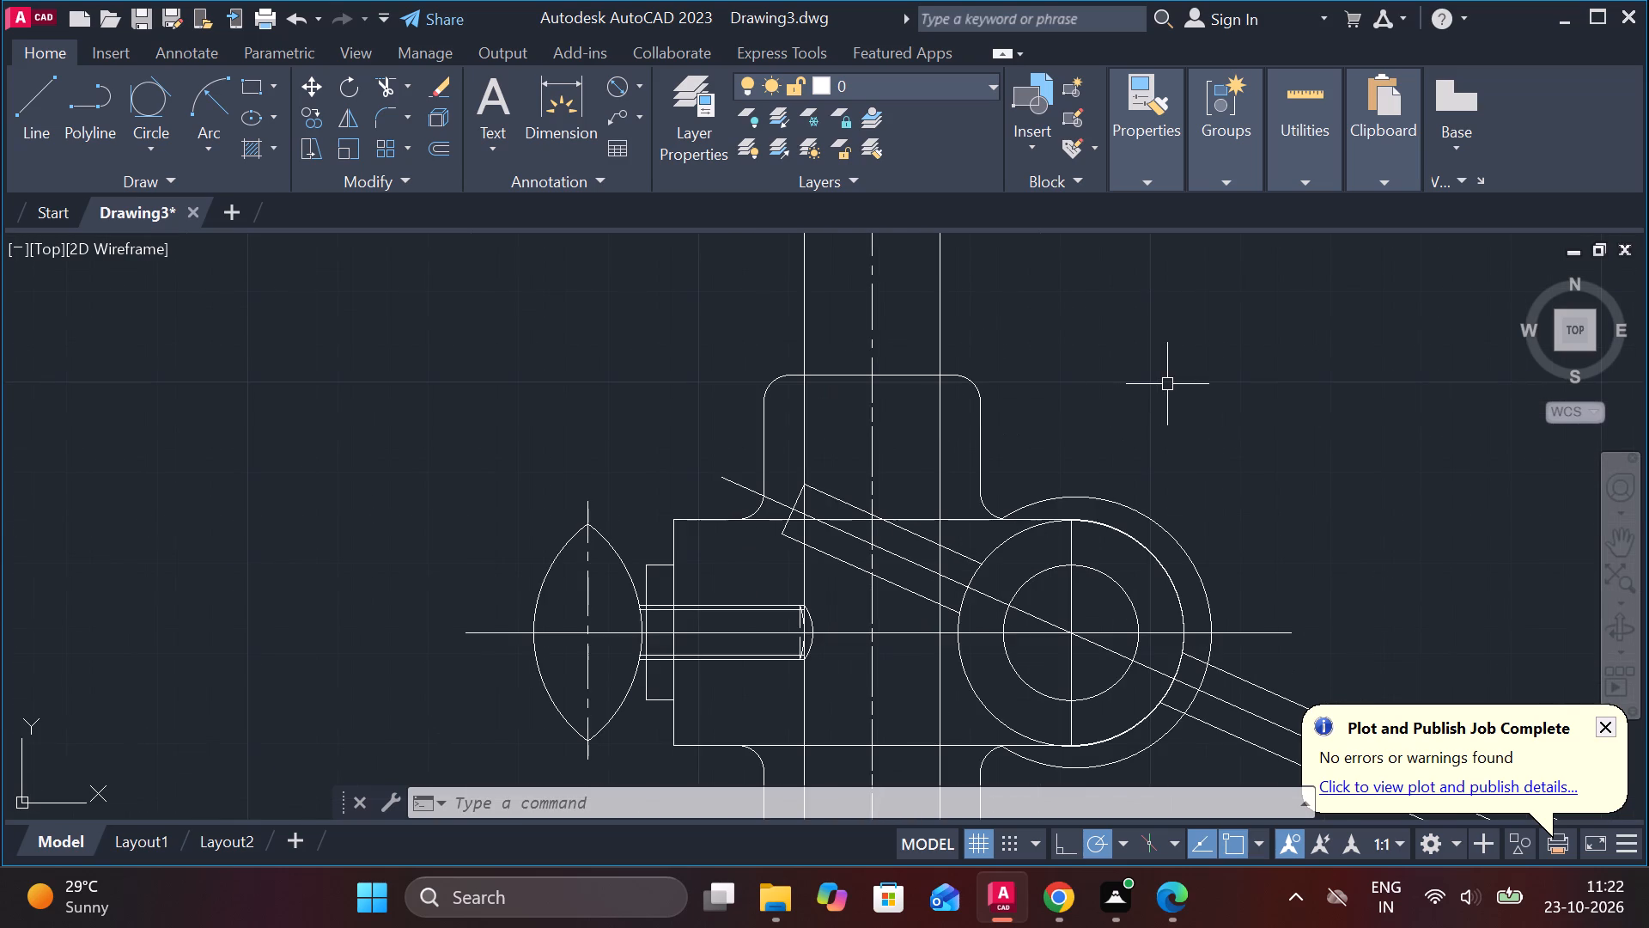
pyautogui.press('space')
pyautogui.click(804, 402)
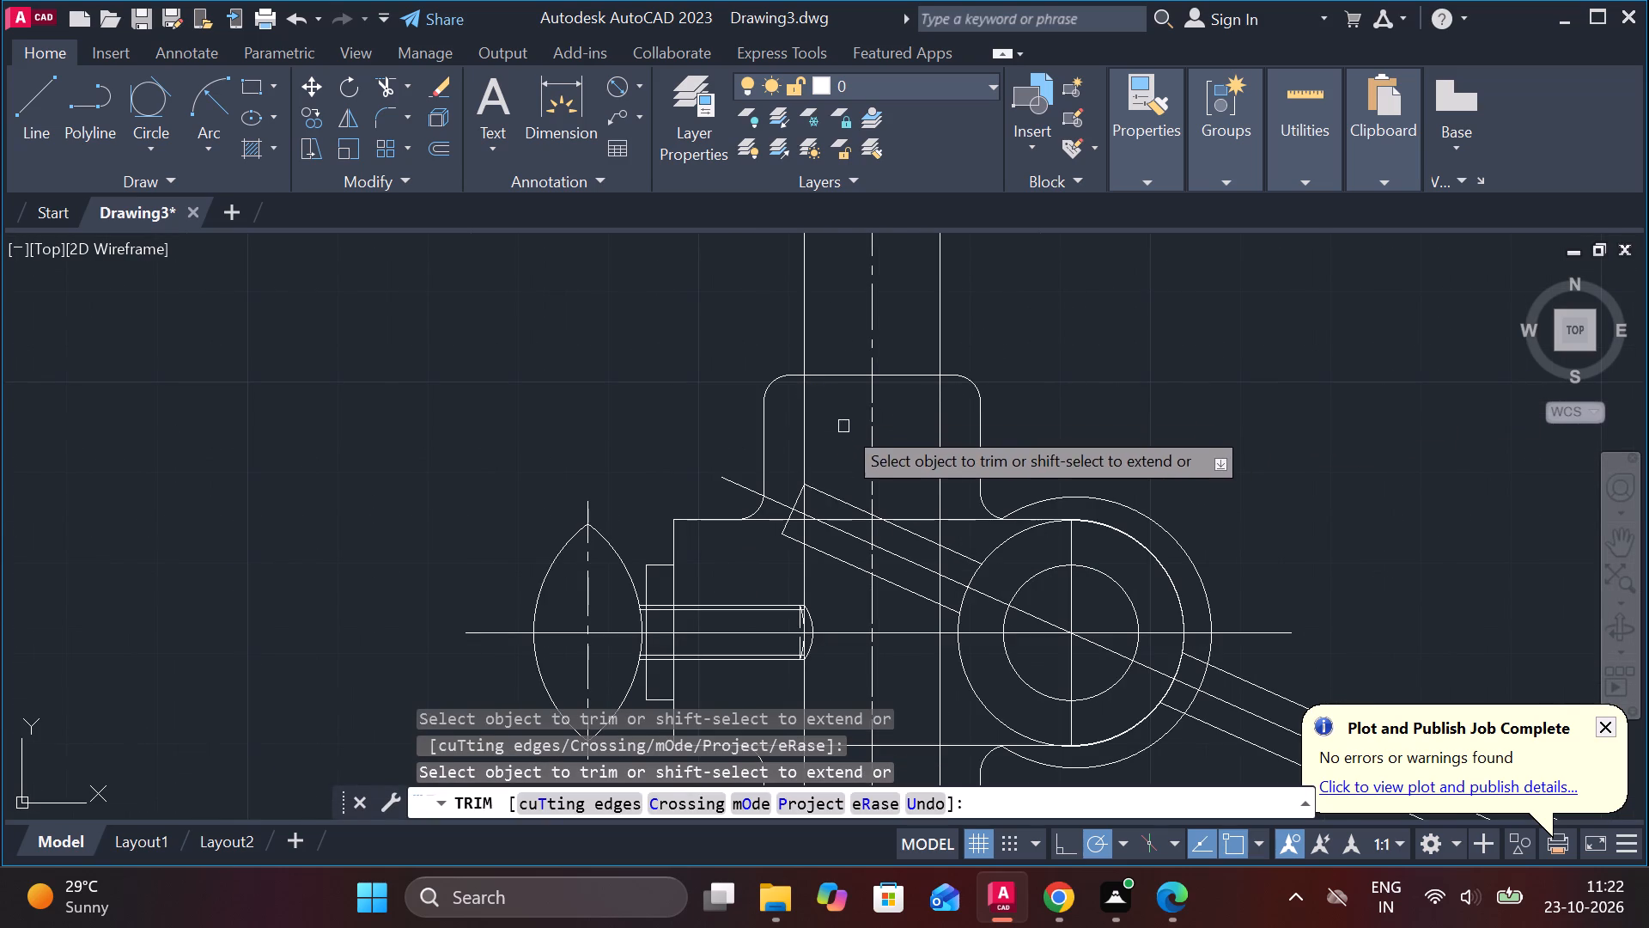
pyautogui.click(806, 409)
pyautogui.click(938, 412)
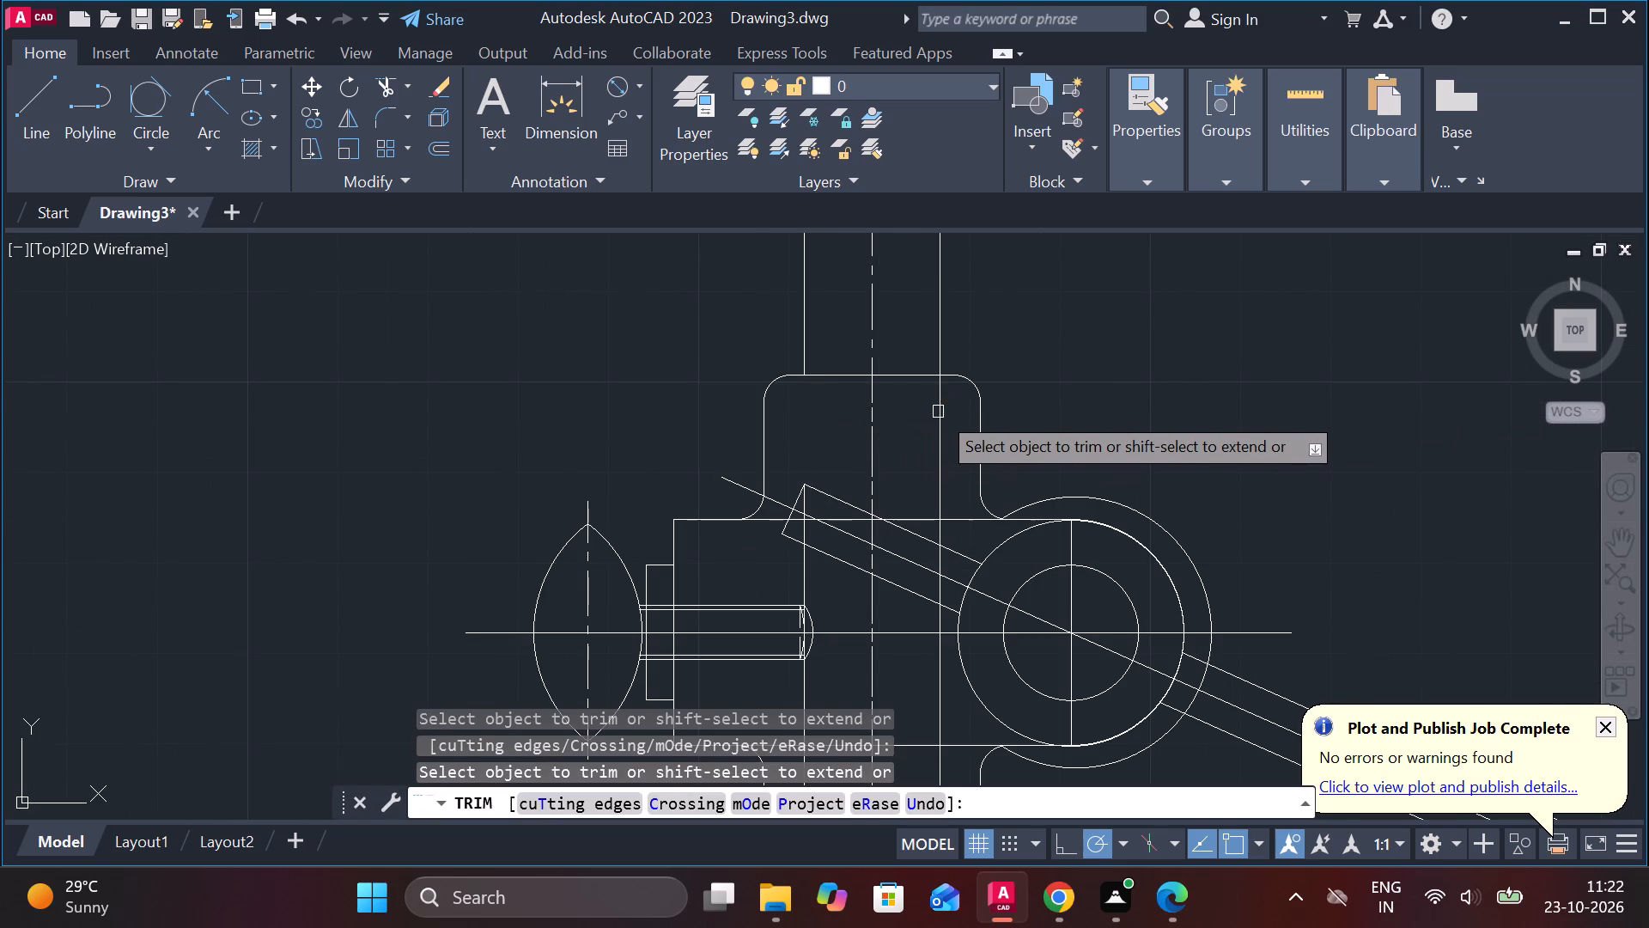
pyautogui.click(938, 409)
# Trim the rod edge nearest the thumb screw within the clamp bracket's middle body, above and below the screw tip.
pyautogui.moveTo(938, 442); pyautogui.dragTo(938, 417, button='middle')
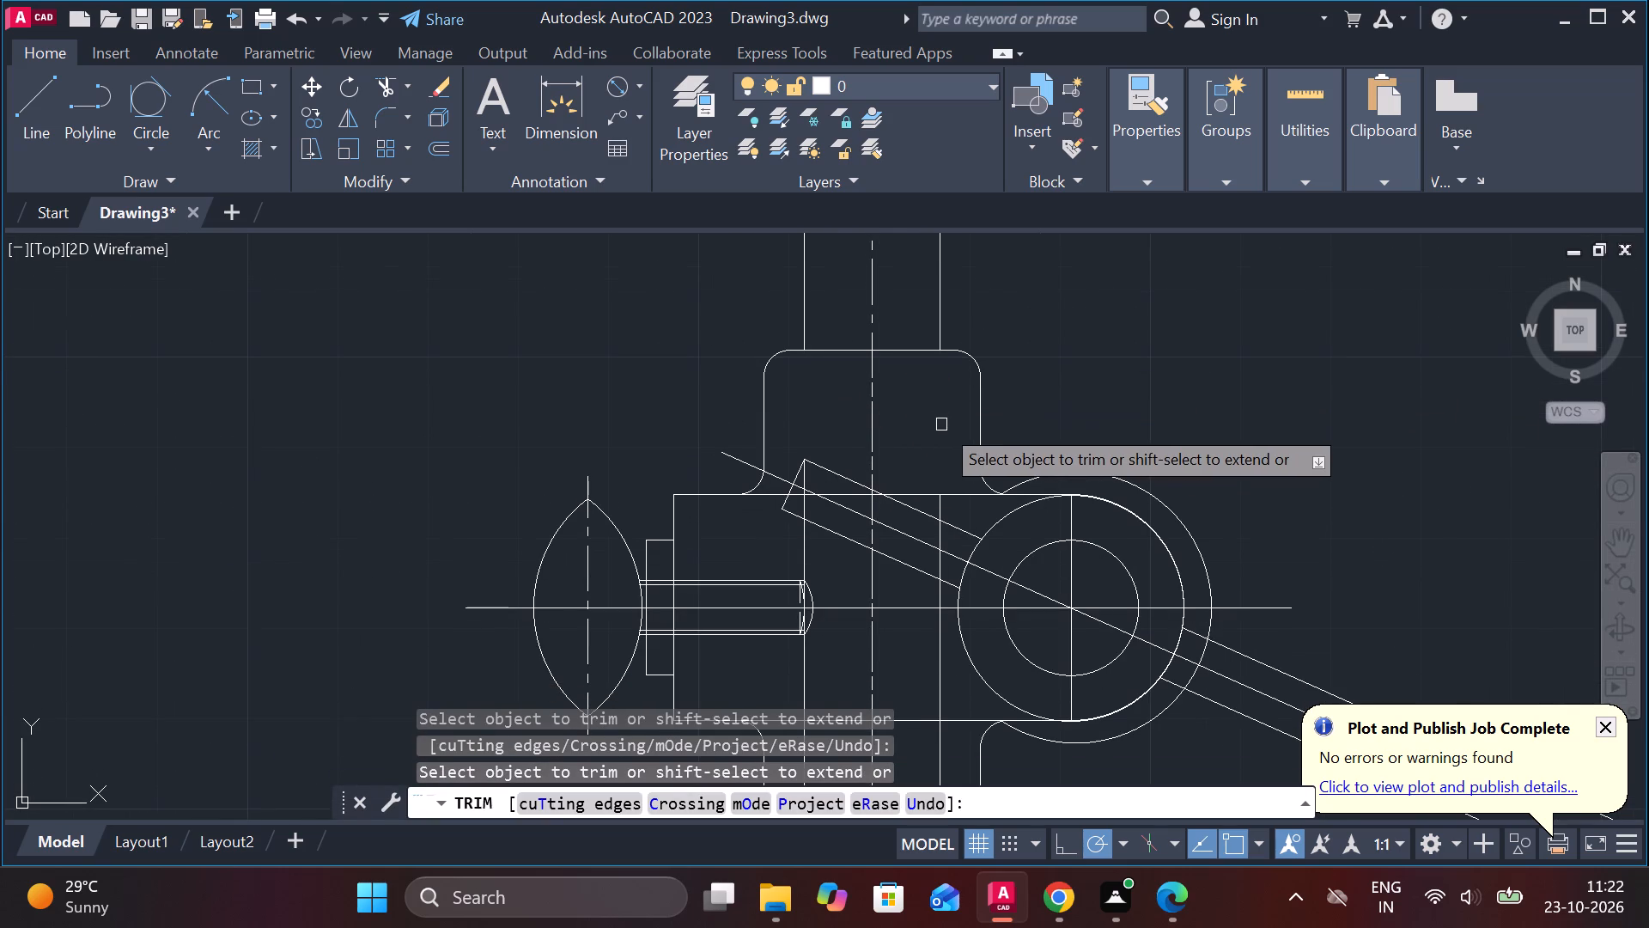
pyautogui.moveTo(941, 424); pyautogui.dragTo(932, 308, button='middle')
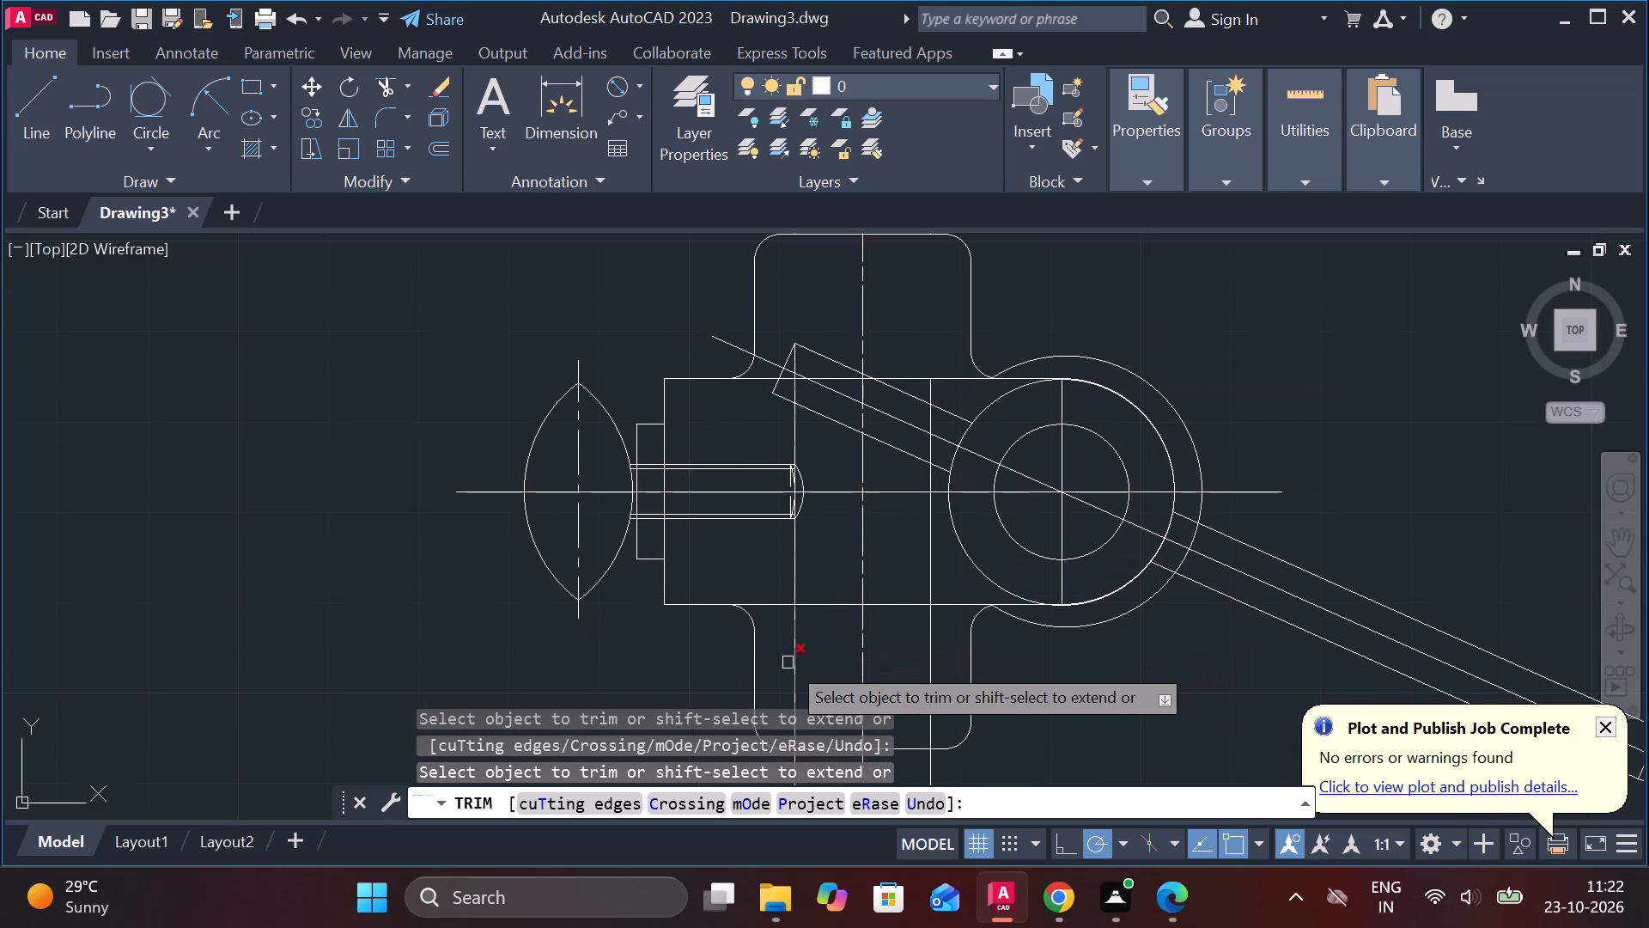
pyautogui.click(788, 662)
pyautogui.click(794, 648)
pyautogui.click(798, 636)
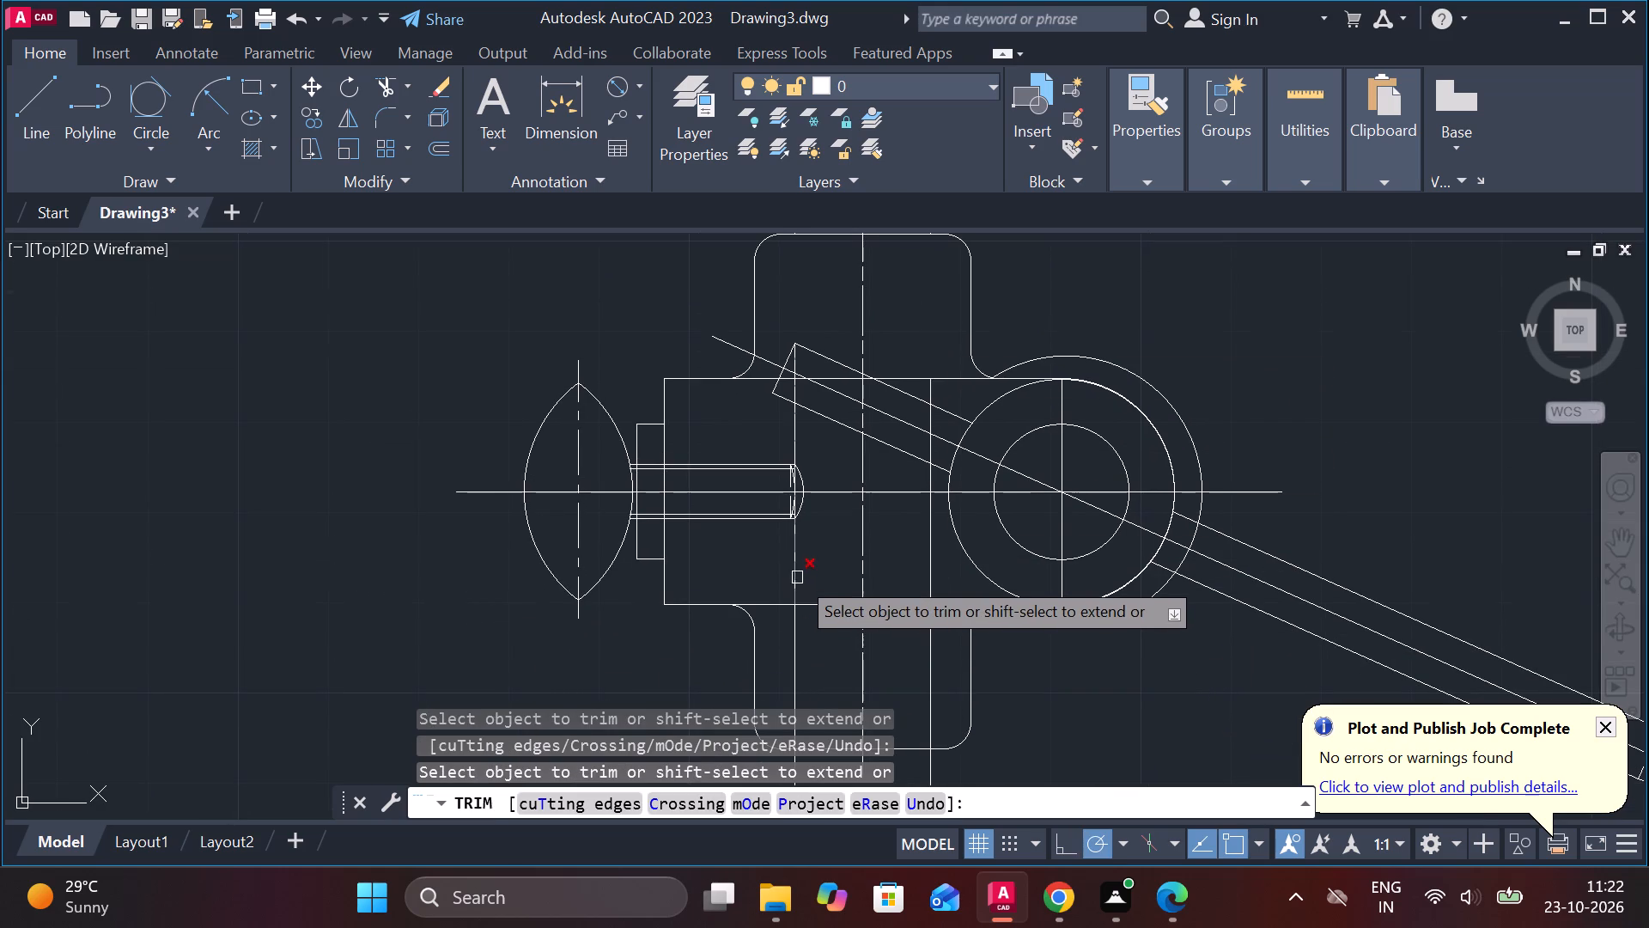
pyautogui.click(797, 576)
pyautogui.click(794, 555)
pyautogui.click(790, 445)
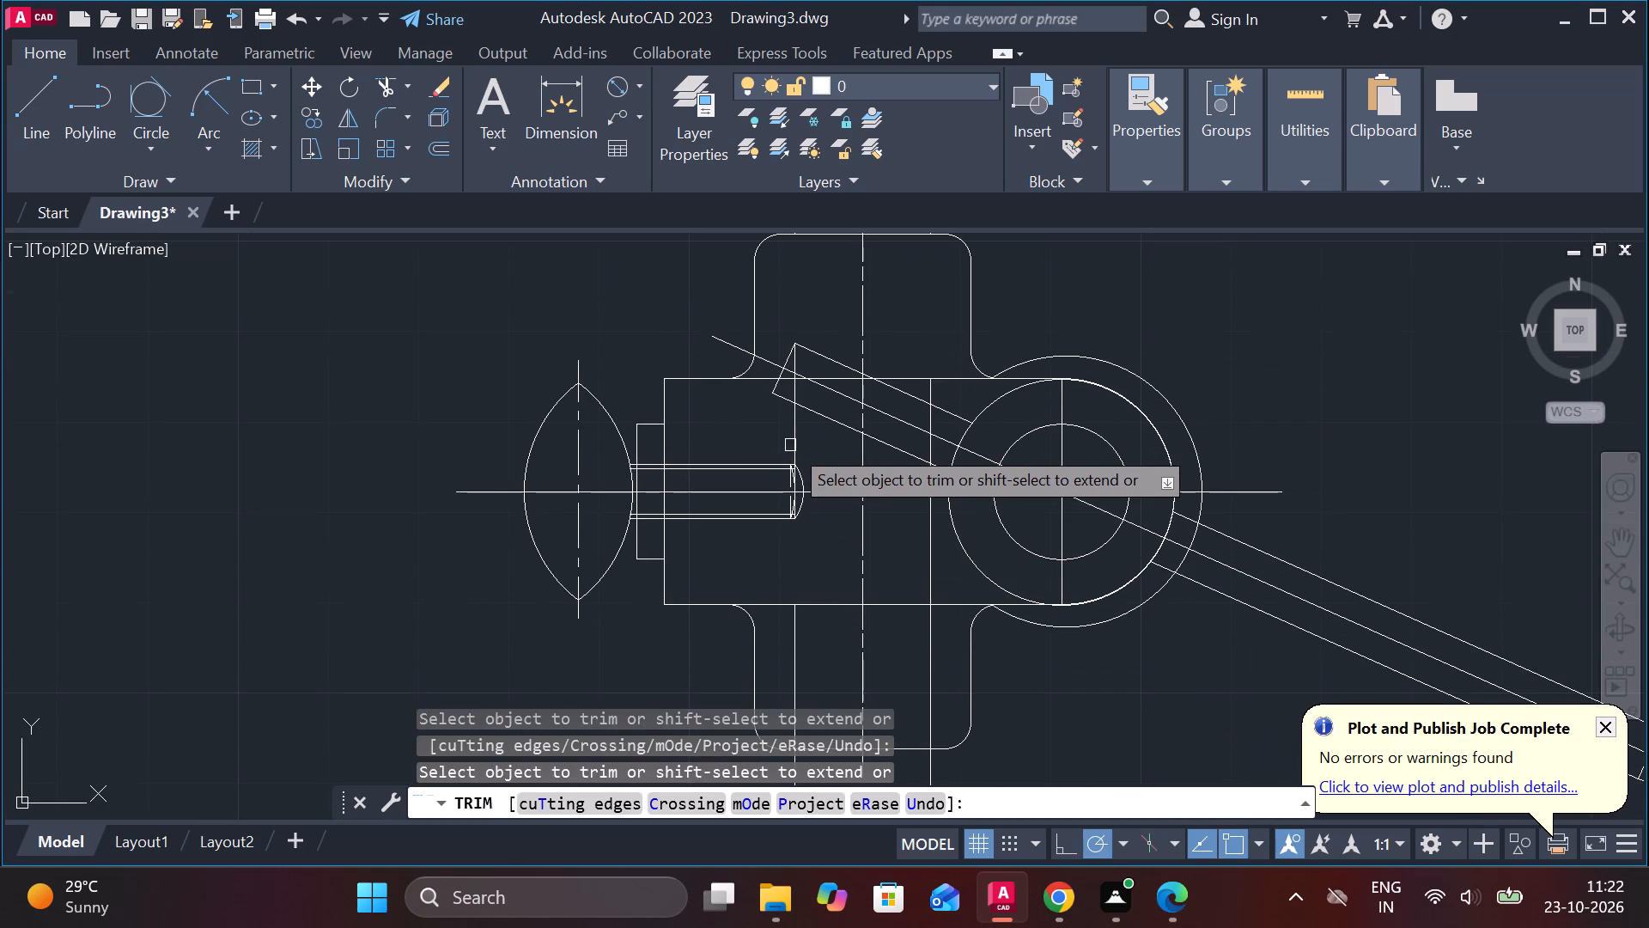
pyautogui.click(792, 436)
pyautogui.scroll(1, 793, 408)
pyautogui.scroll(-2, 795, 429)
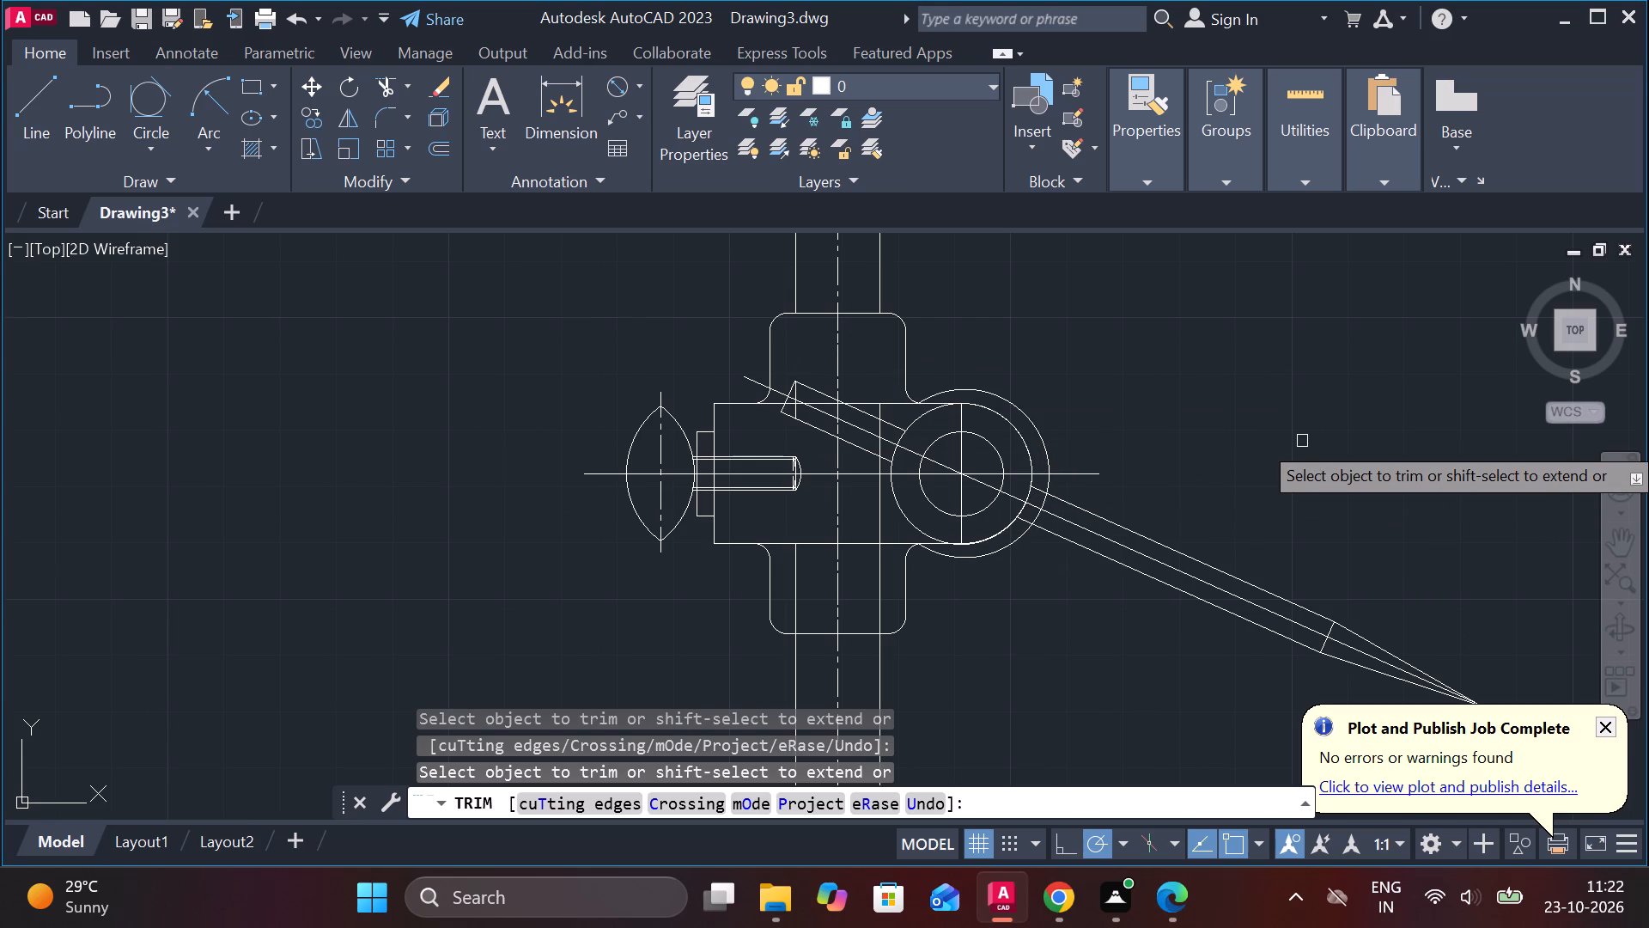
pyautogui.press('Escape')
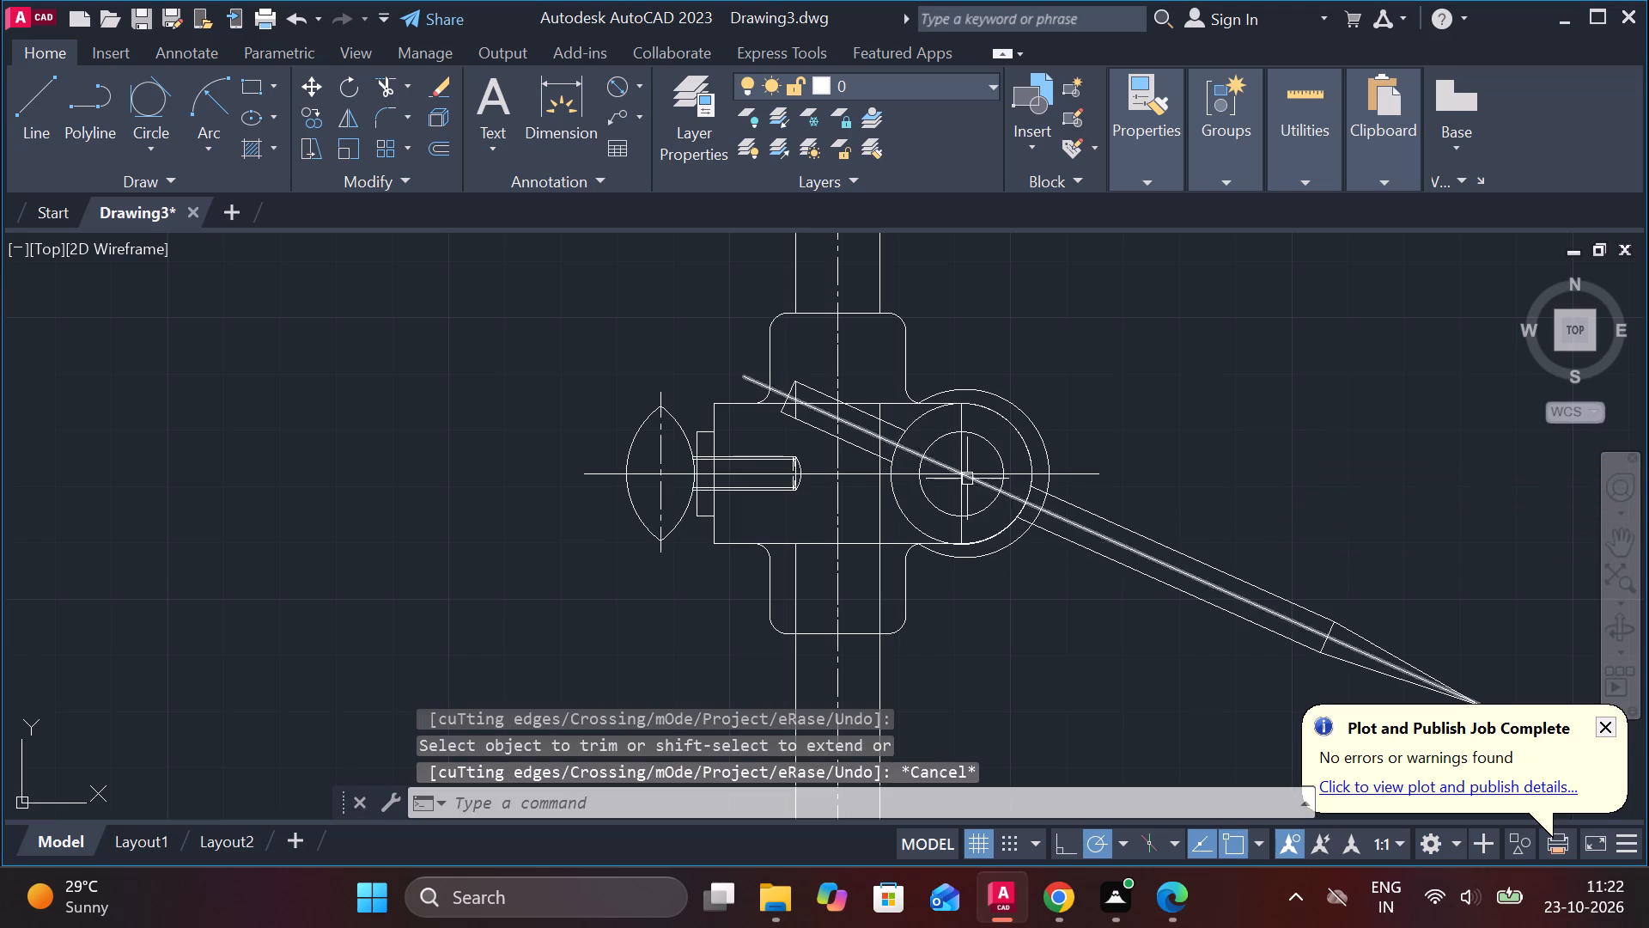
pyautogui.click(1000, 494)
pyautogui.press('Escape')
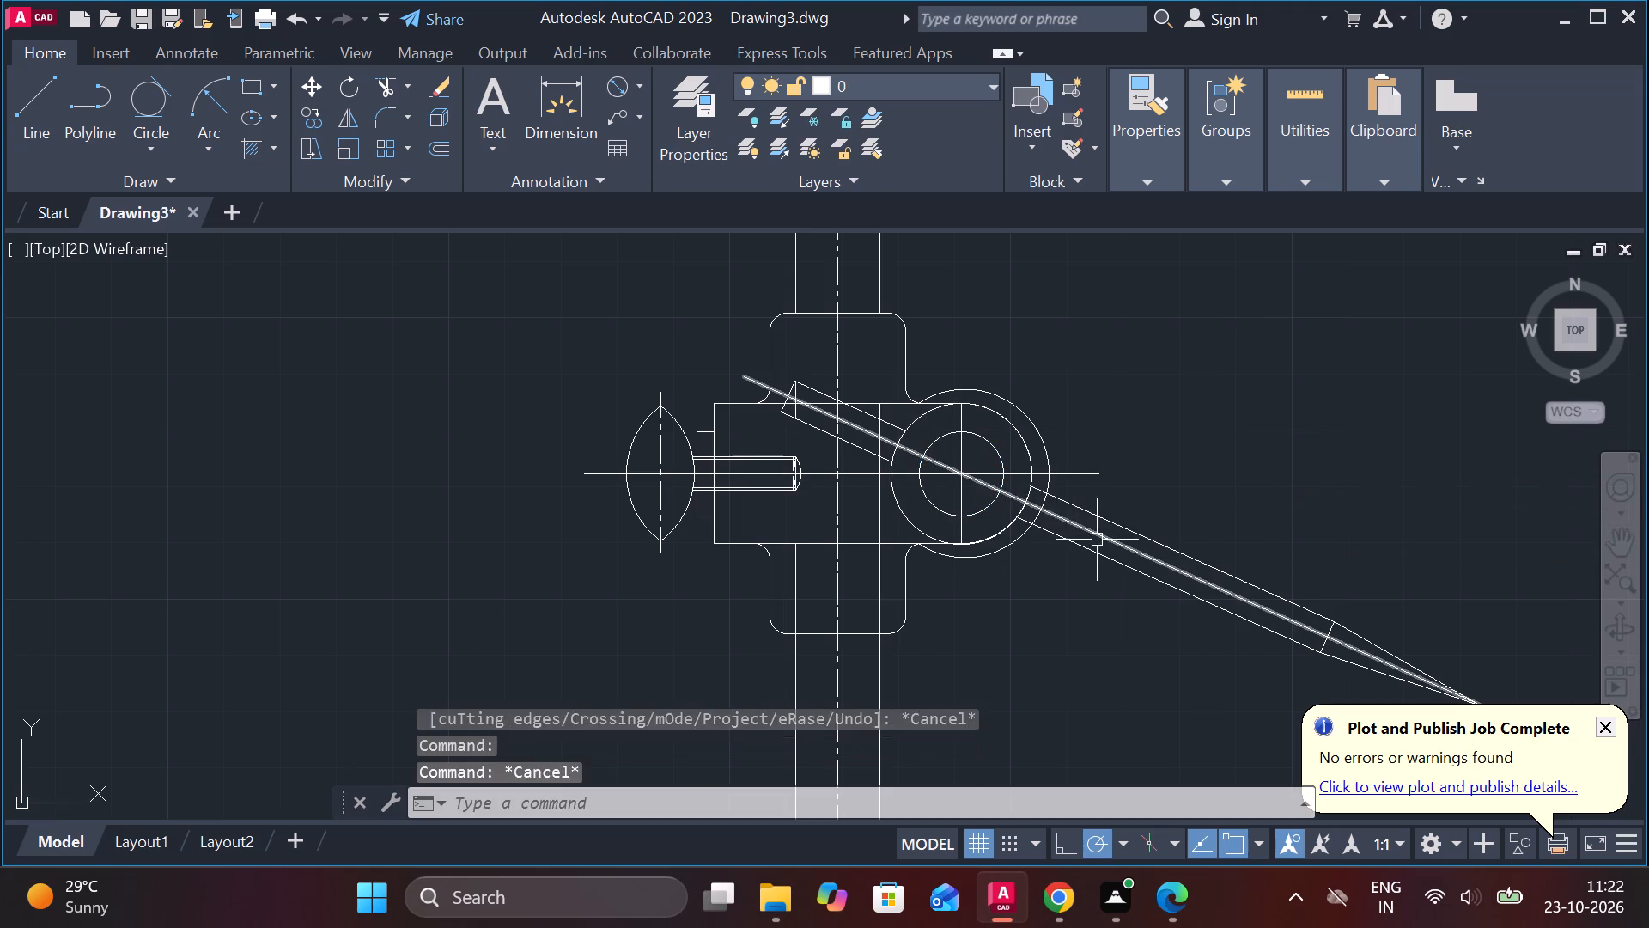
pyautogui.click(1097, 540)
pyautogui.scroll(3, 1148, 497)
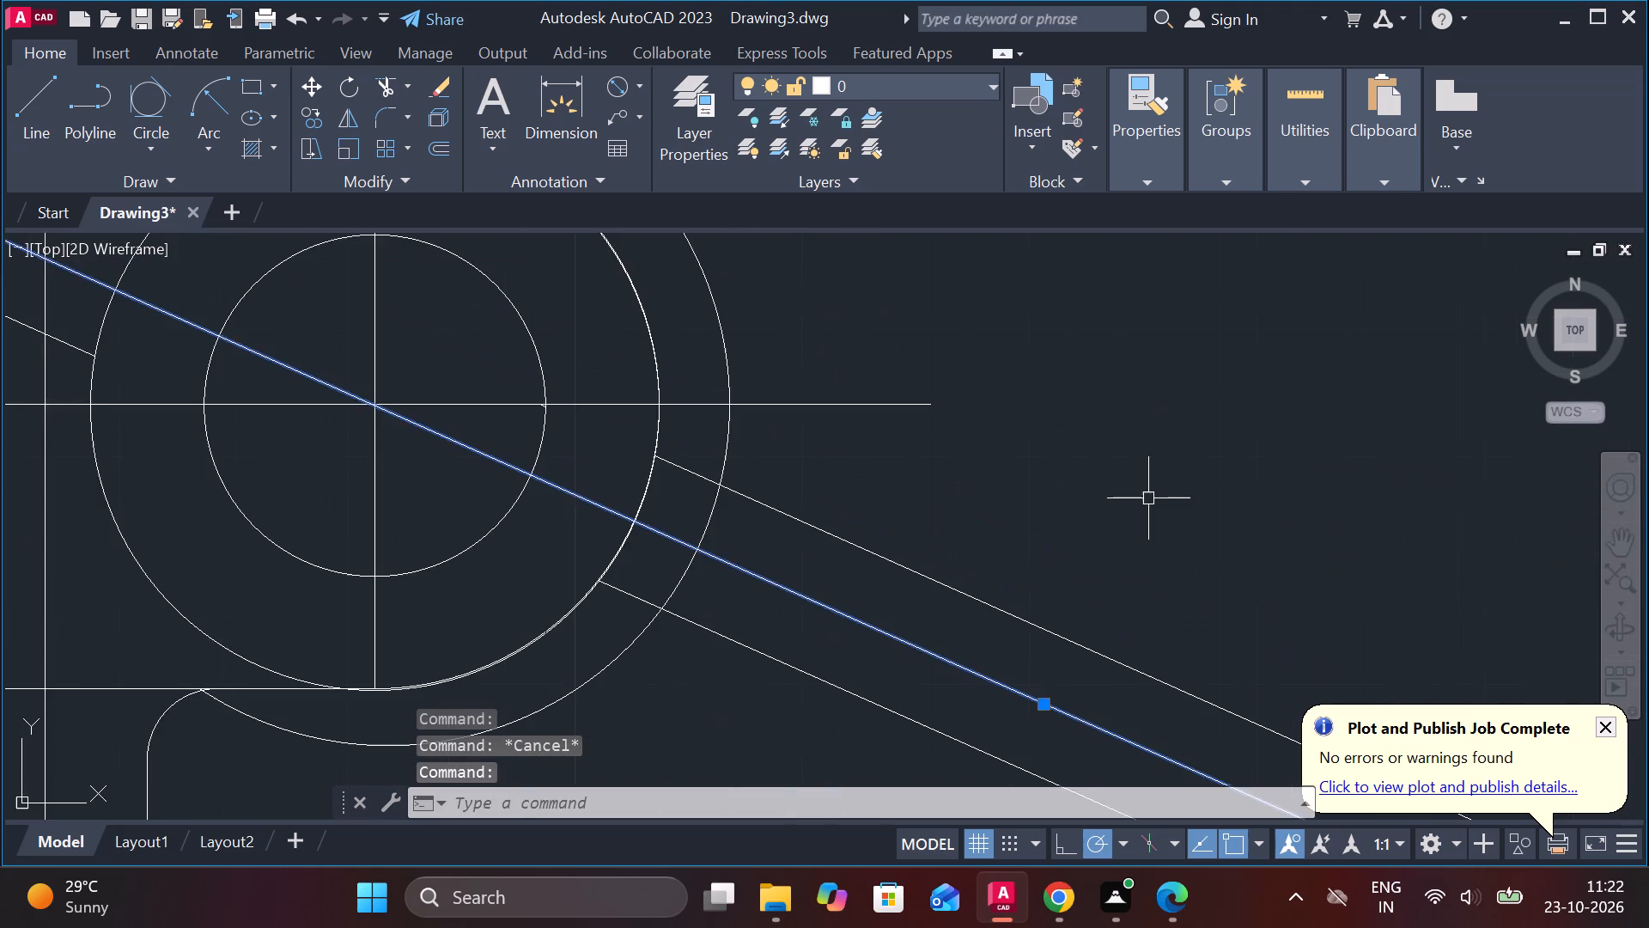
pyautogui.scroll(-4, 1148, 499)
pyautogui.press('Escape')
# Trim the rod edge on the thumb screw side inside the clamp bracket's lower neck.
pyautogui.moveTo(1116, 620); pyautogui.dragTo(1083, 565, button='middle')
pyautogui.write('TR')
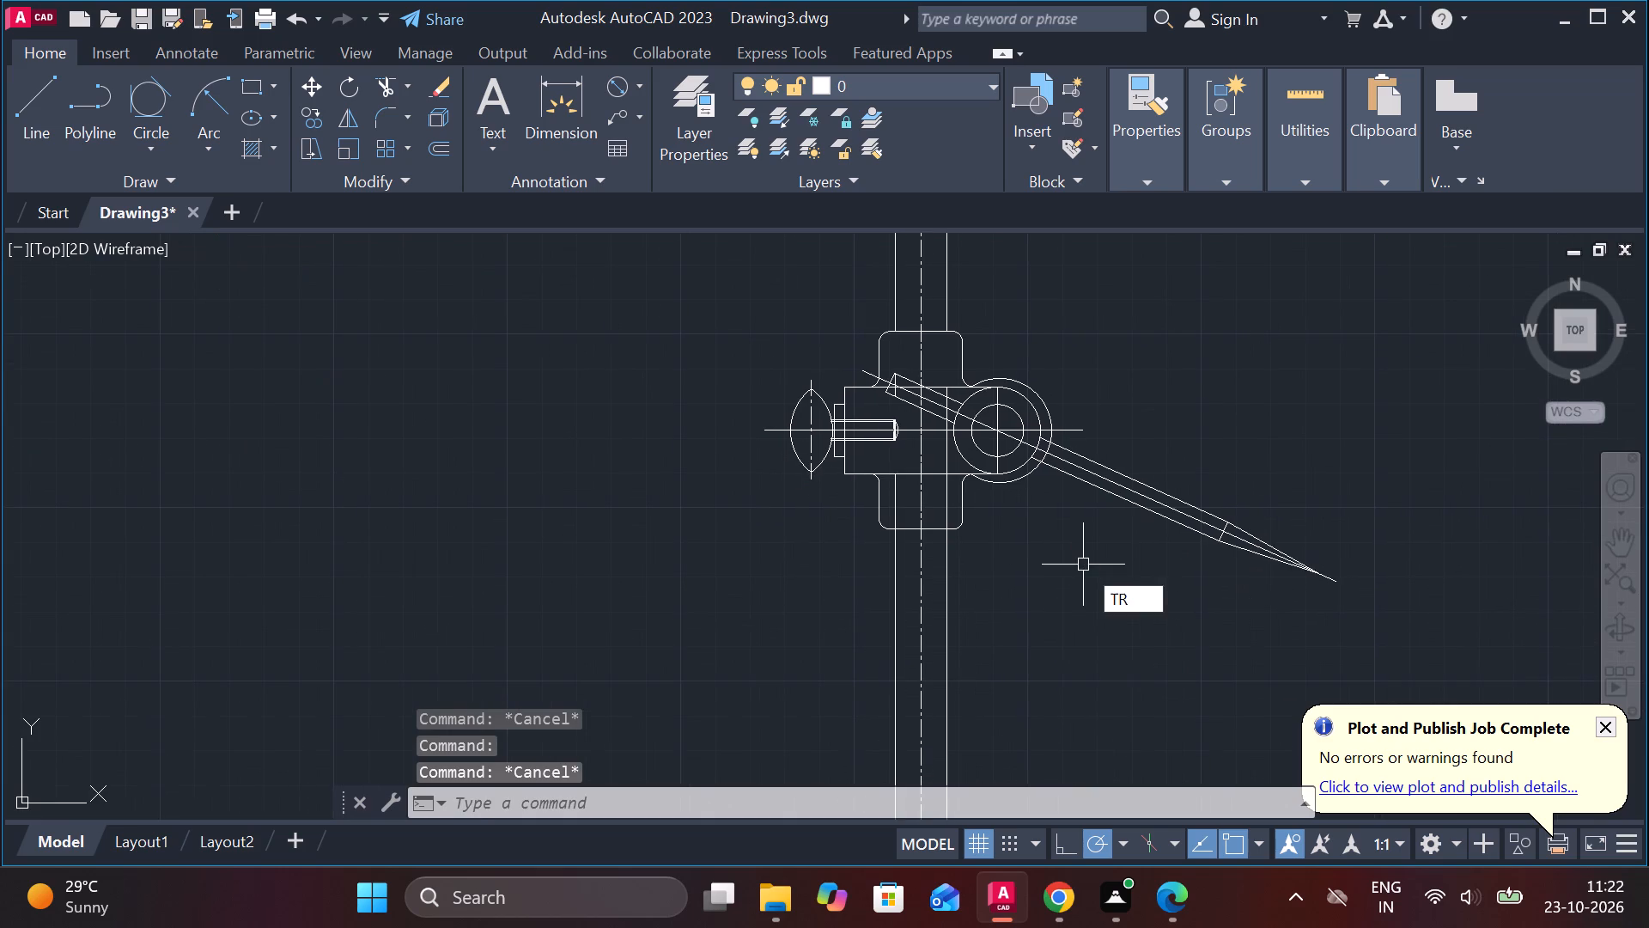
pyautogui.press('space')
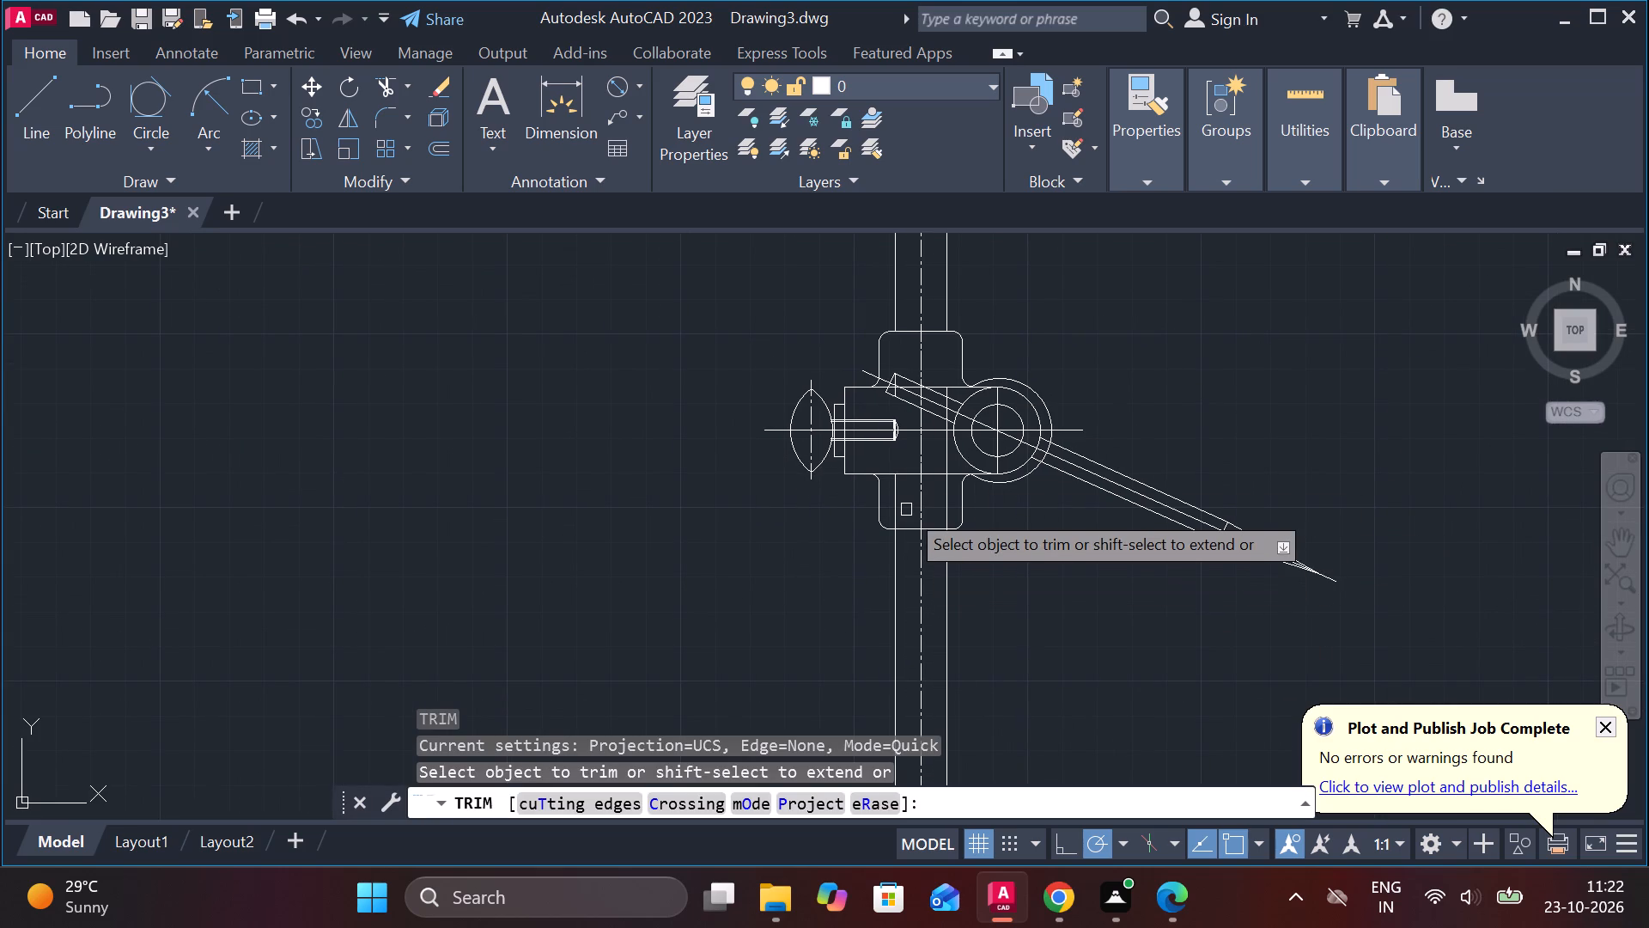
pyautogui.click(900, 501)
pyautogui.scroll(1, 937, 504)
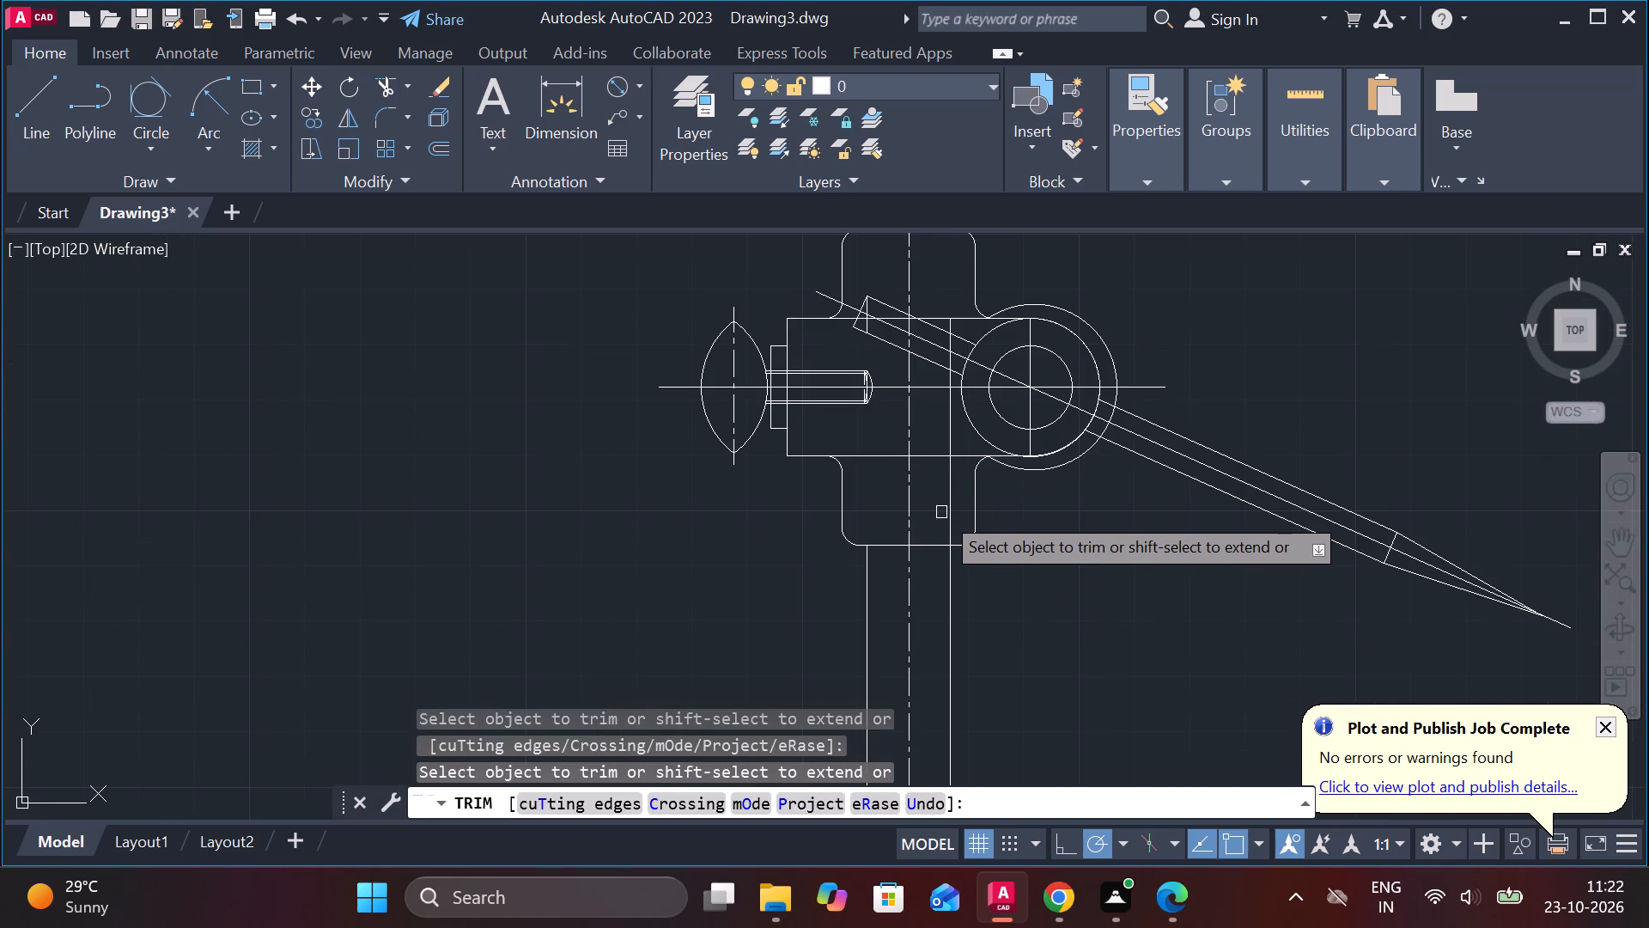
pyautogui.press('Escape')
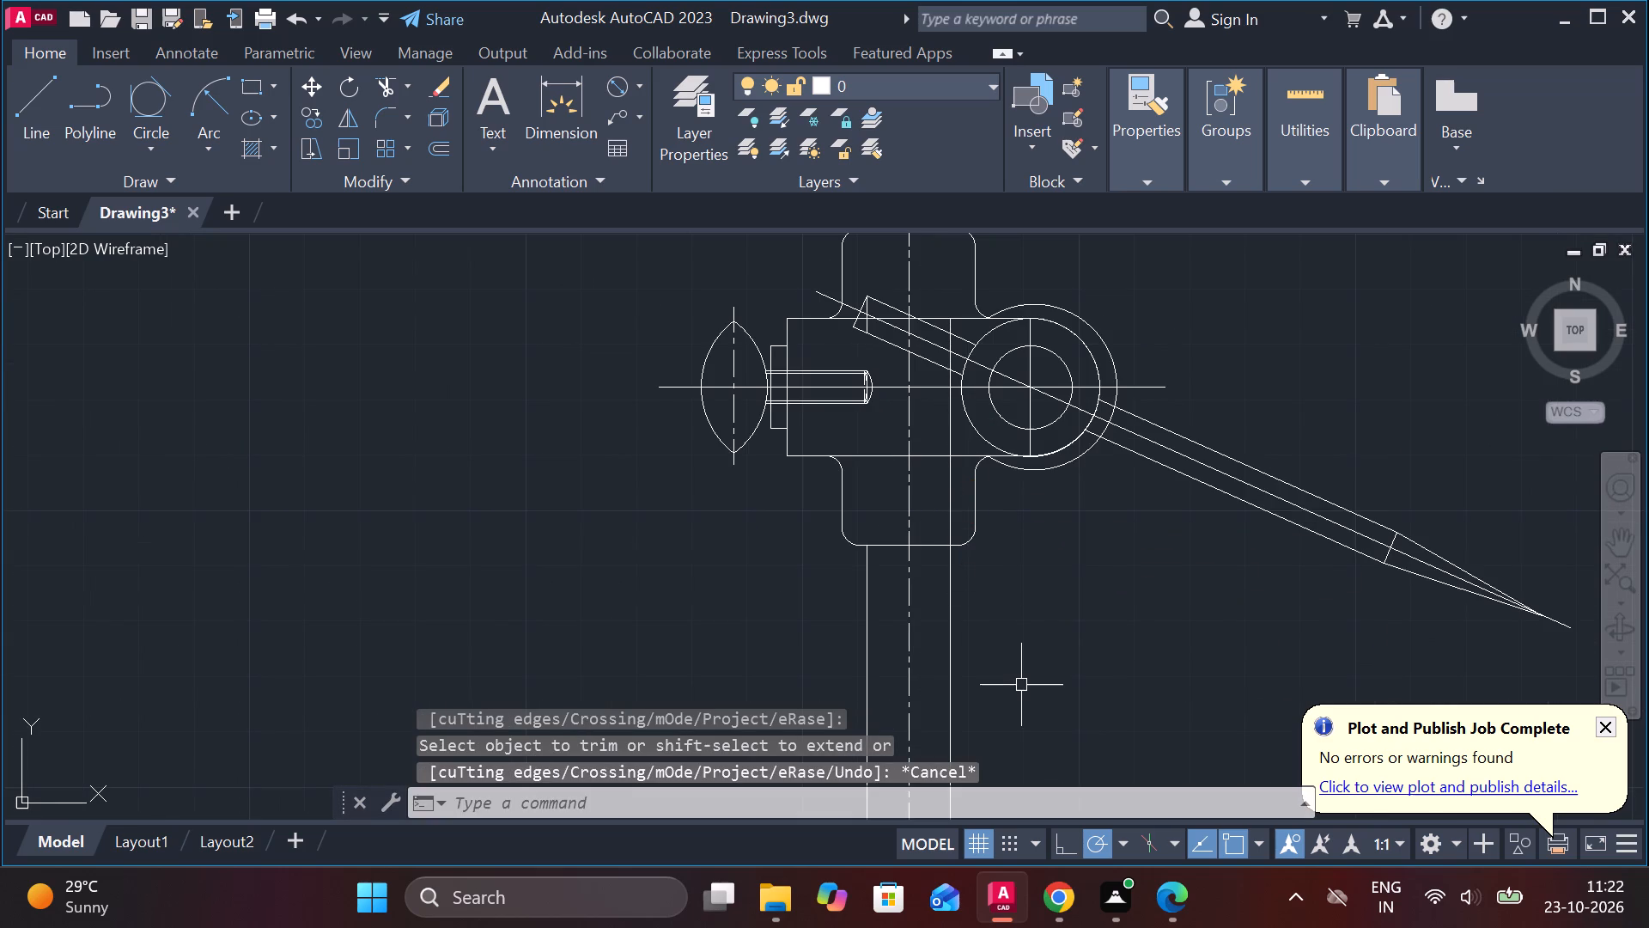
# Erase the duplicate line overlapping the rod edge nearest the rounded end, inside the clamp bracket.
pyautogui.click(954, 499)
pyautogui.scroll(-1, 1073, 610)
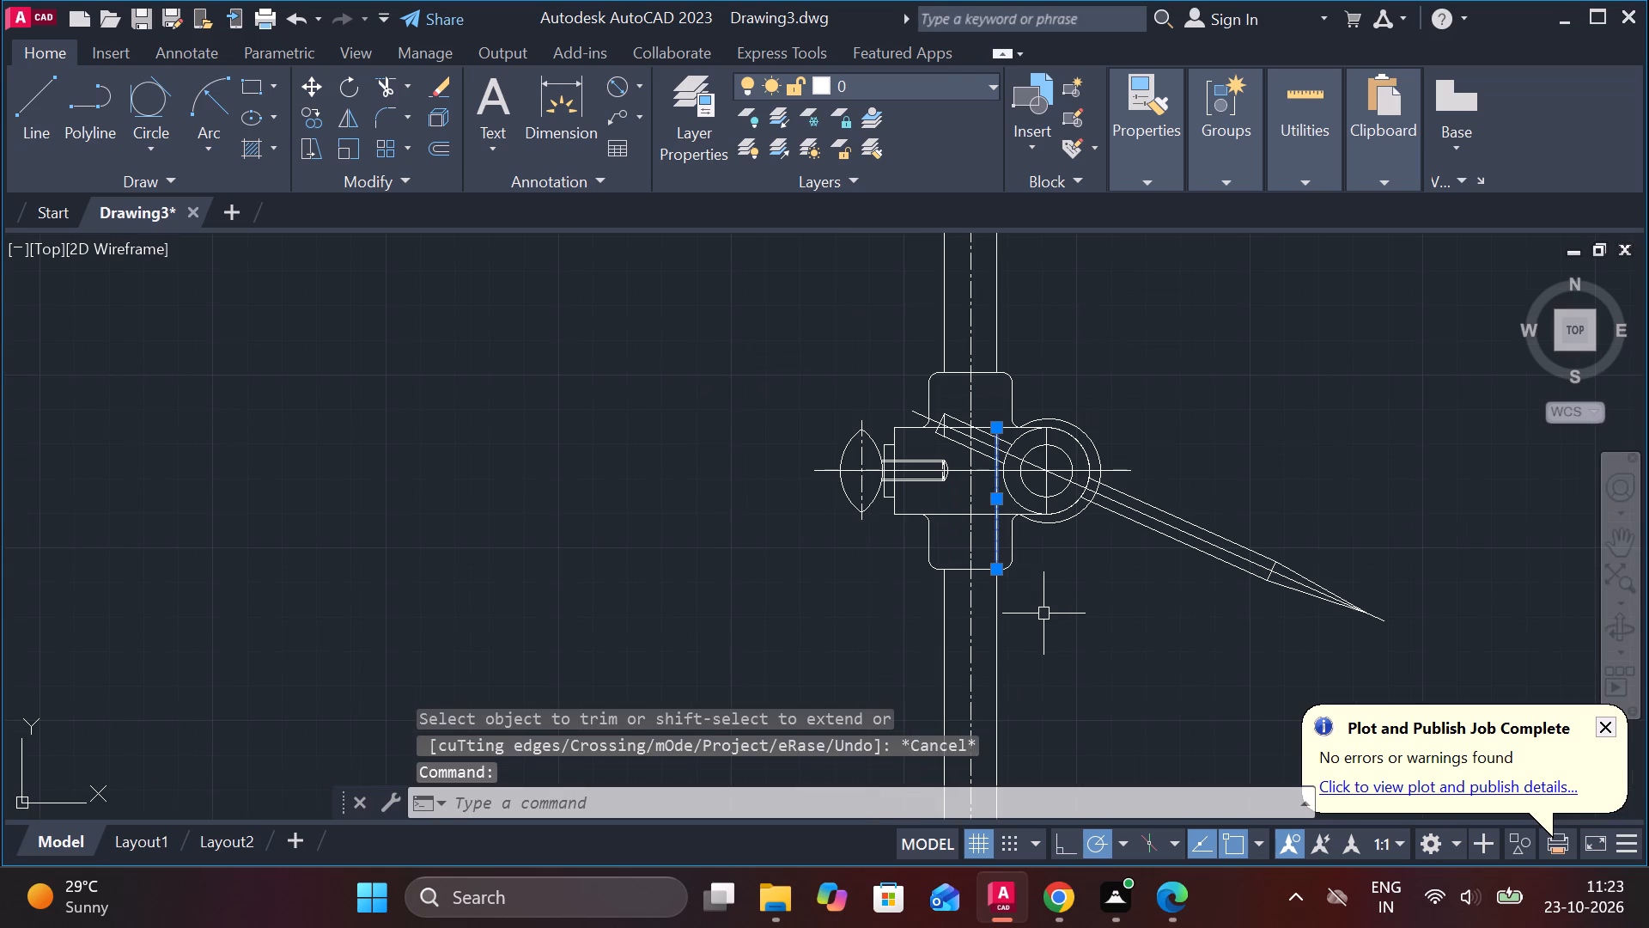
pyautogui.scroll(1, 1031, 626)
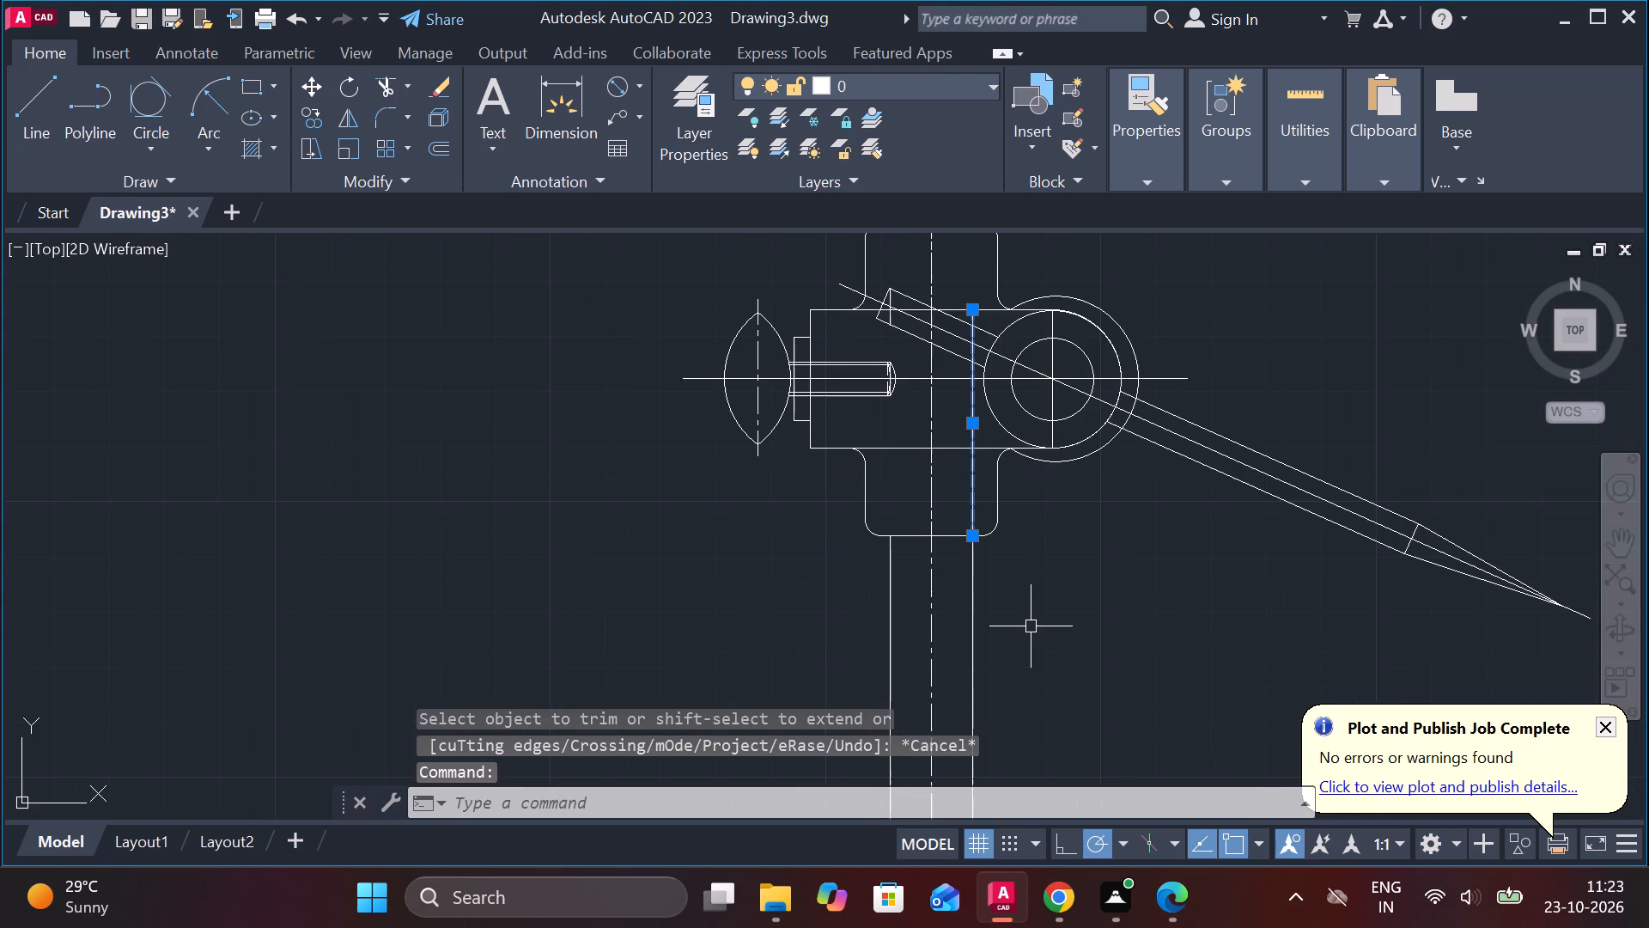
pyautogui.write('E')
pyautogui.press('space')
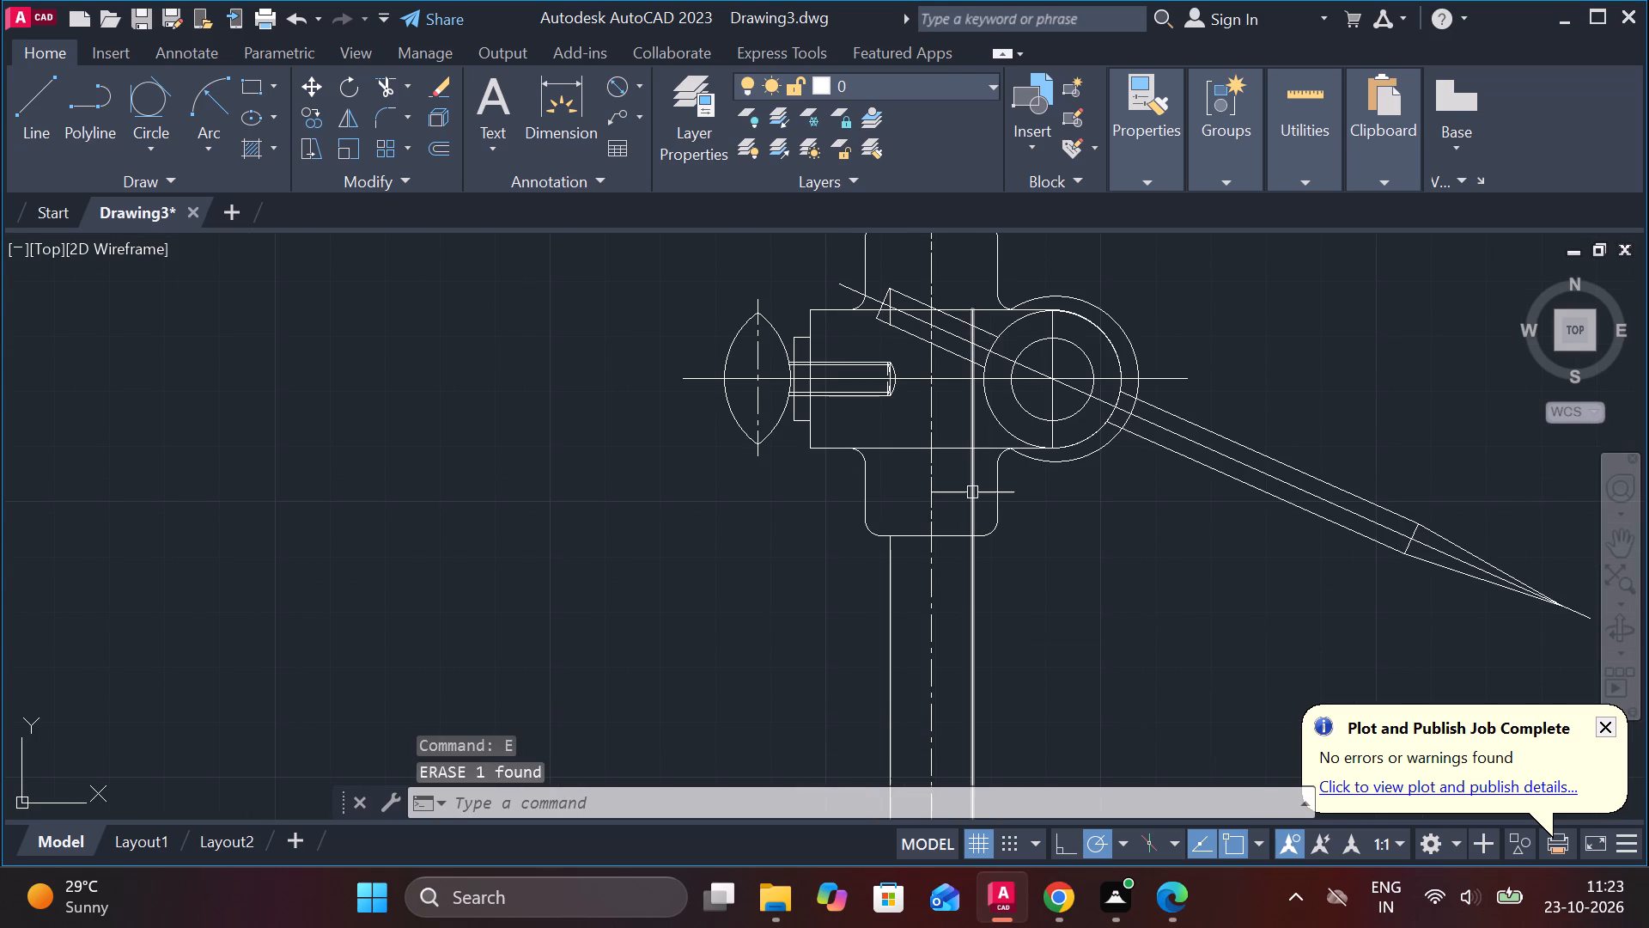
# Trim the rod edge nearest the rounded end through the clamp bracket's lower neck and middle body, including where it crosses the pointer.
pyautogui.click(972, 492)
pyautogui.press('Escape')
pyautogui.write('TR')
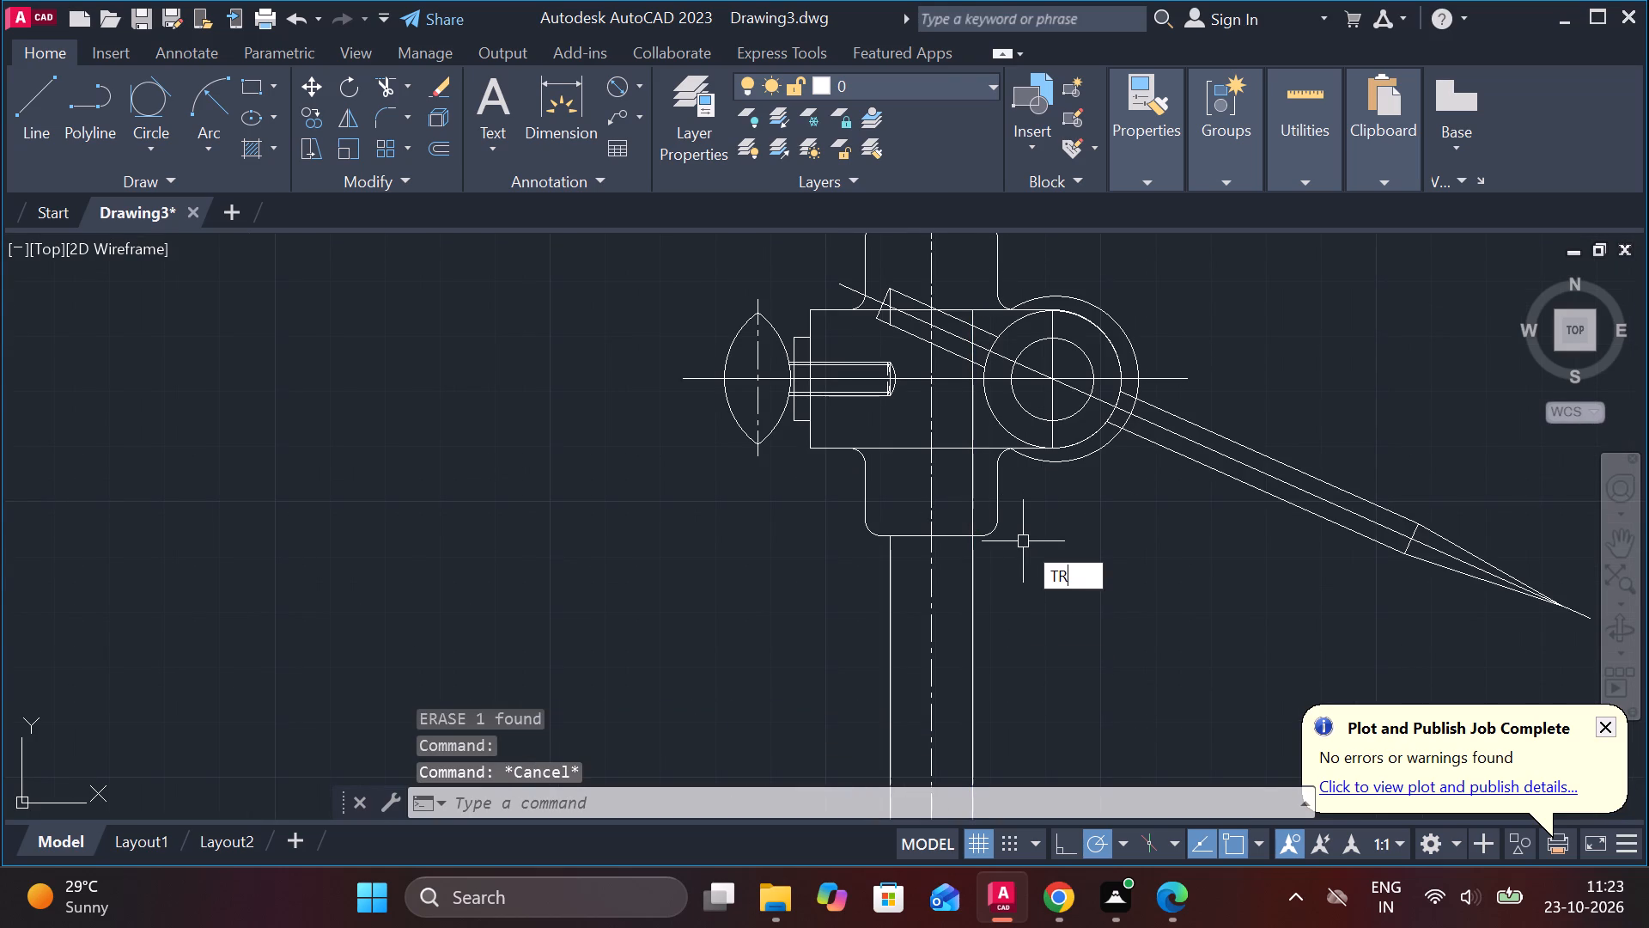
pyautogui.press('space')
pyautogui.click(967, 491)
pyautogui.click(974, 438)
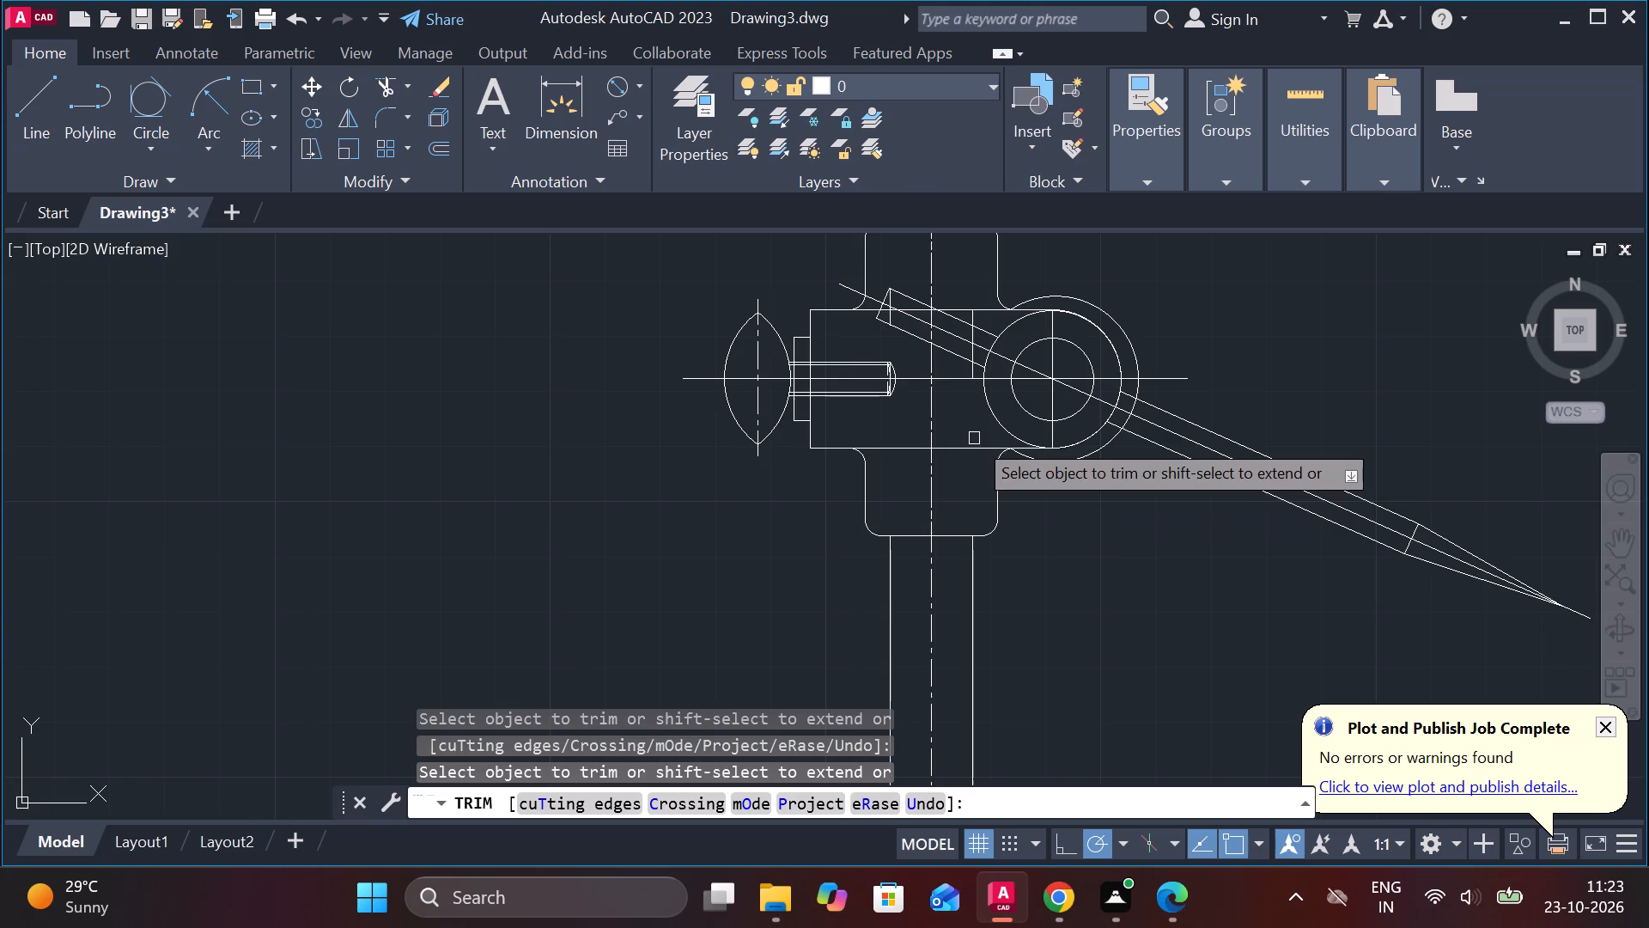
pyautogui.scroll(1, 964, 420)
pyautogui.moveTo(964, 420); pyautogui.dragTo(928, 664, button='middle')
pyautogui.scroll(2, 927, 565)
pyautogui.click(950, 412)
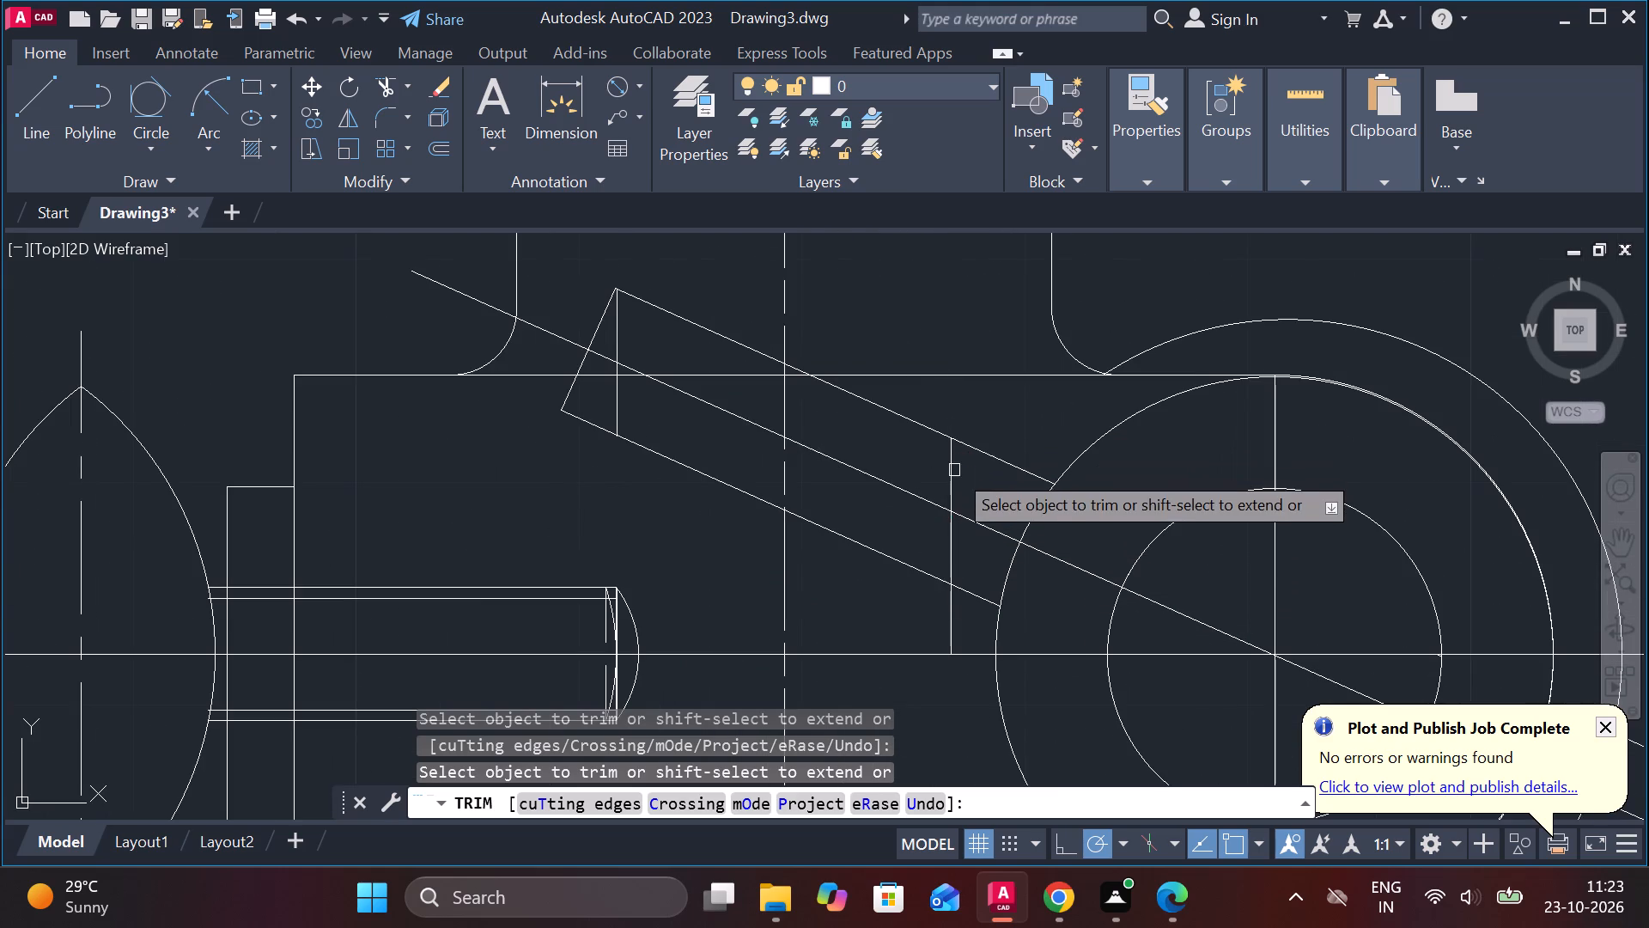
pyautogui.click(954, 472)
pyautogui.click(945, 543)
pyautogui.click(957, 562)
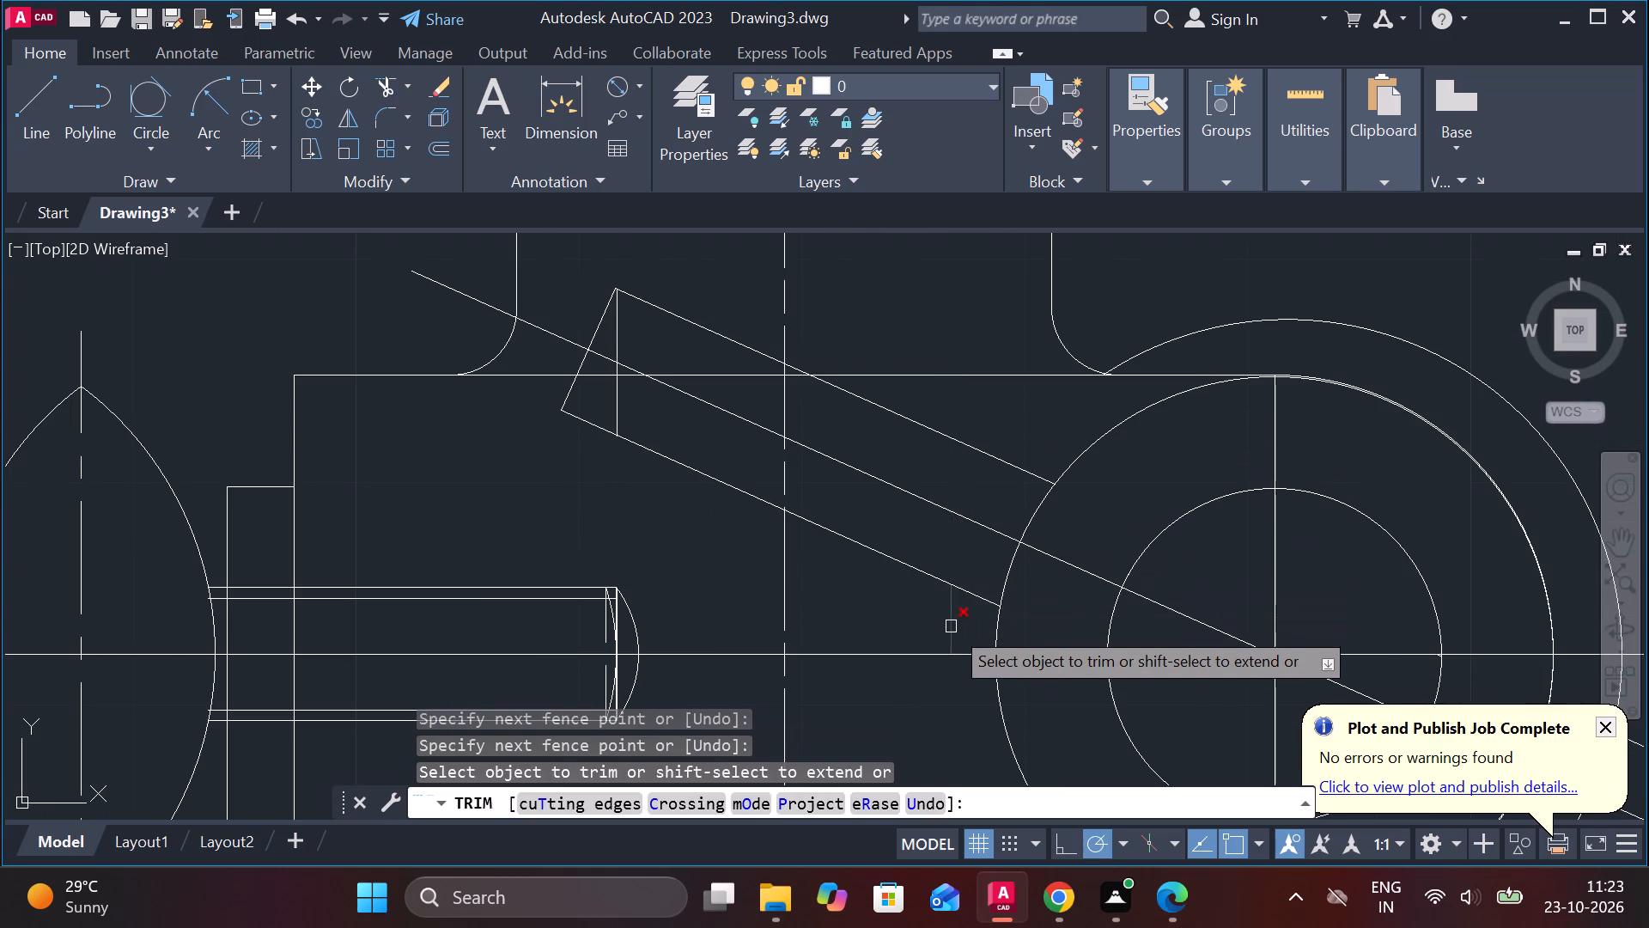
pyautogui.click(951, 626)
# Undo the stray trim, and trim the leftover rod-edge pieces crossing the pointer's blunt end inside the clamp bracket.
pyautogui.scroll(-3, 952, 626)
pyautogui.scroll(3, 873, 542)
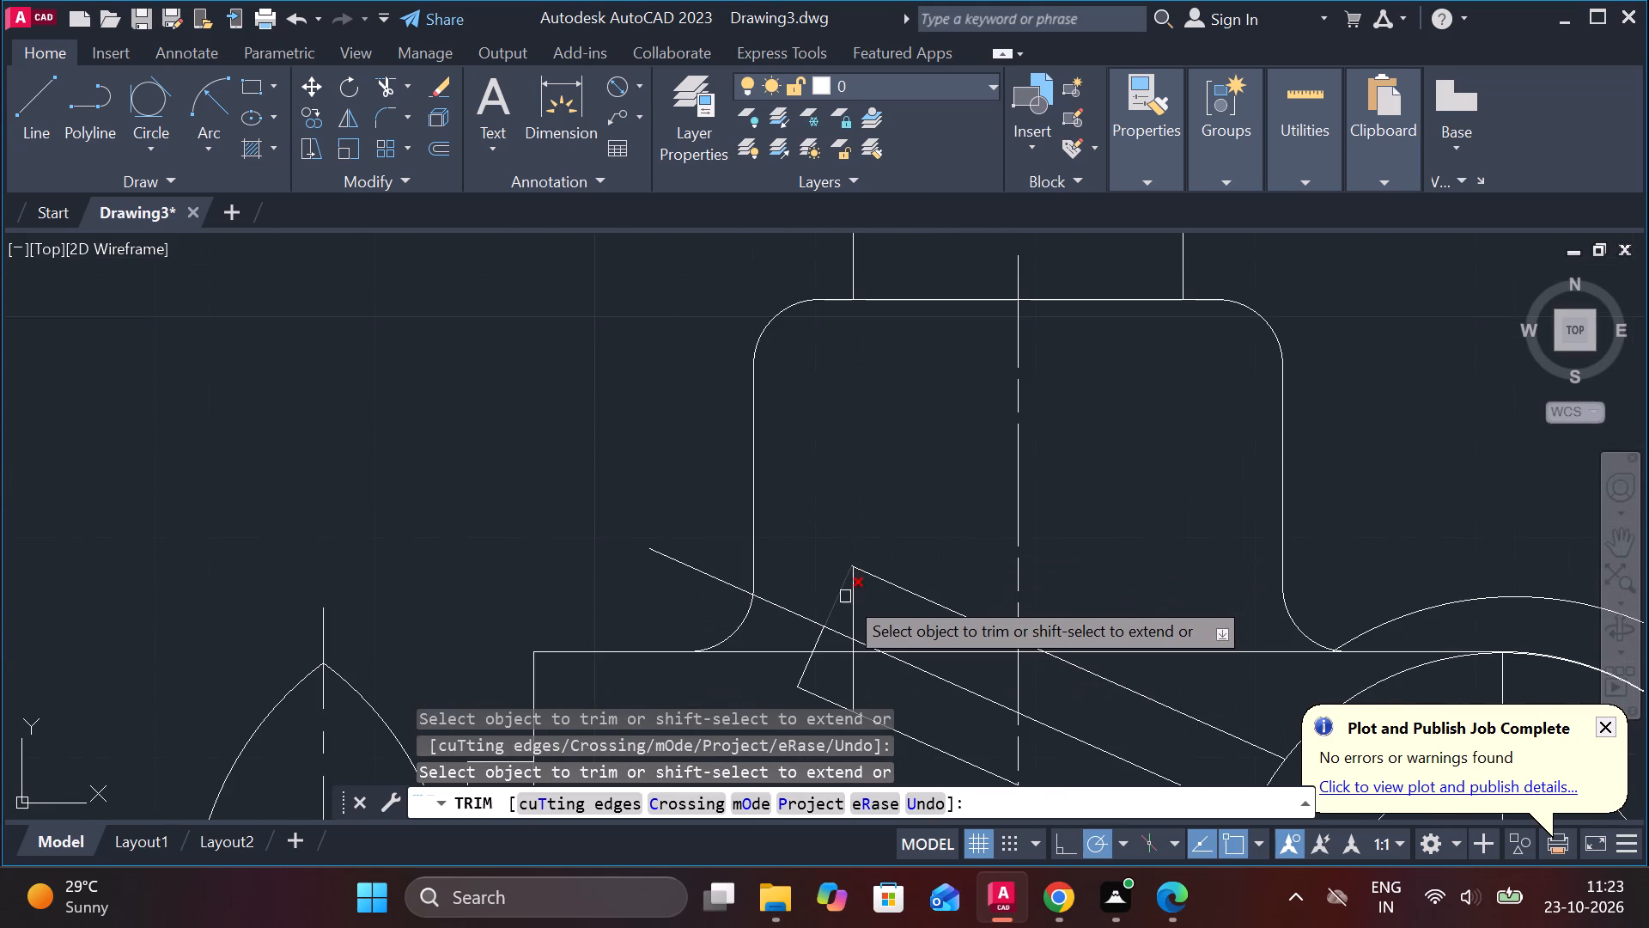
pyautogui.click(845, 596)
pyautogui.hotkey('ctrl', 'z')
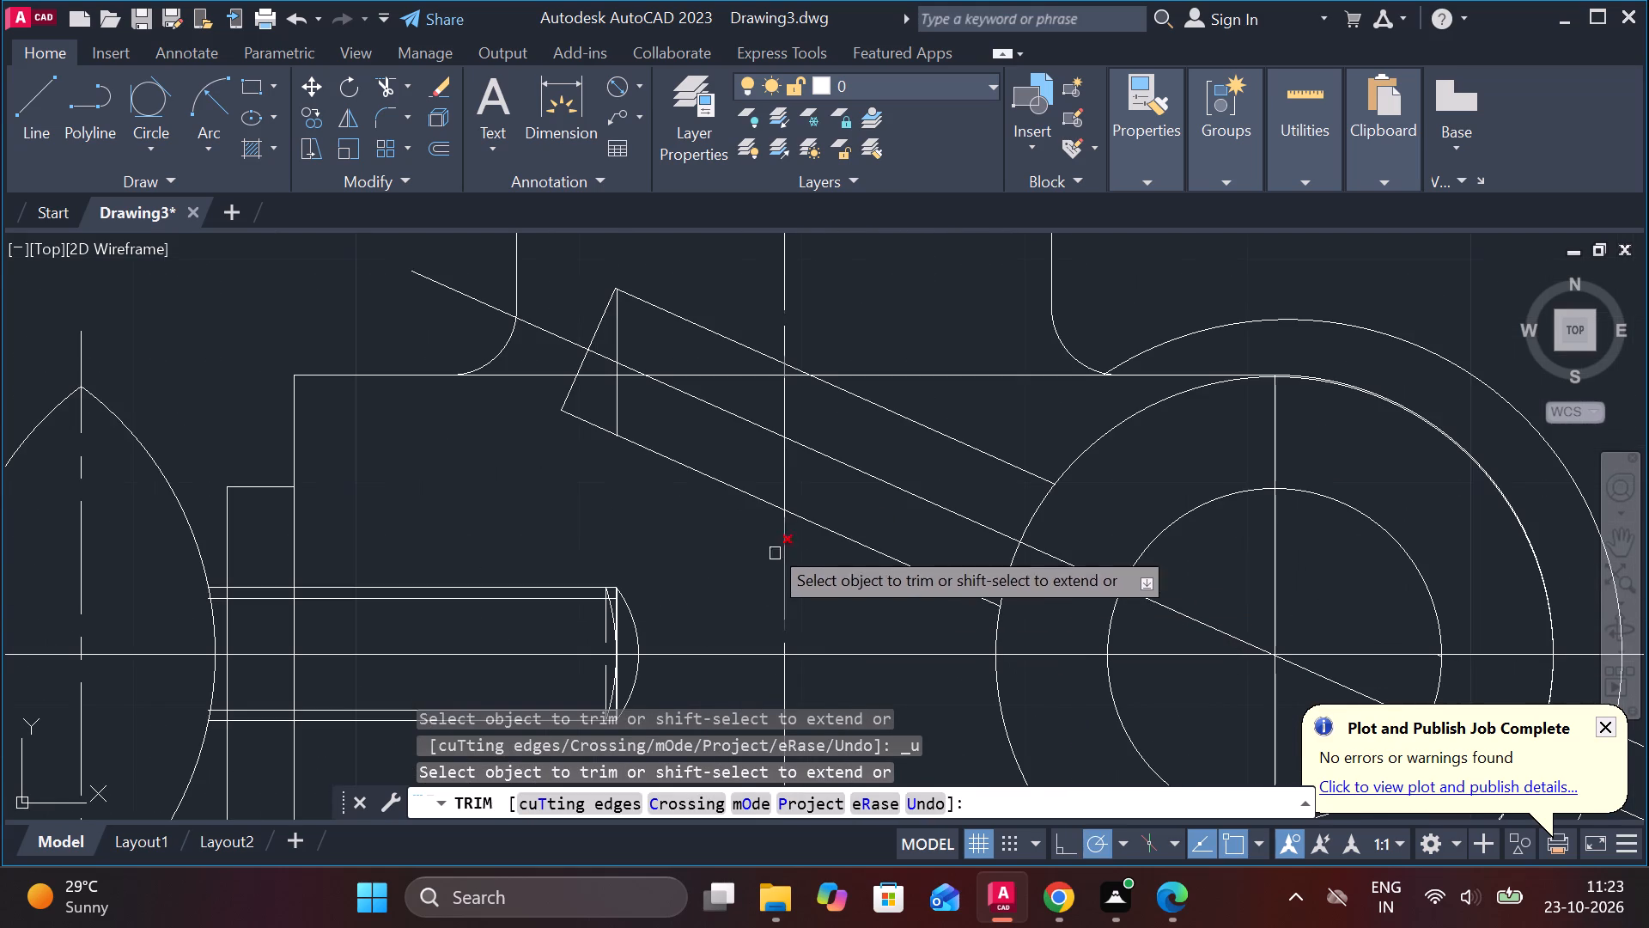
pyautogui.click(618, 409)
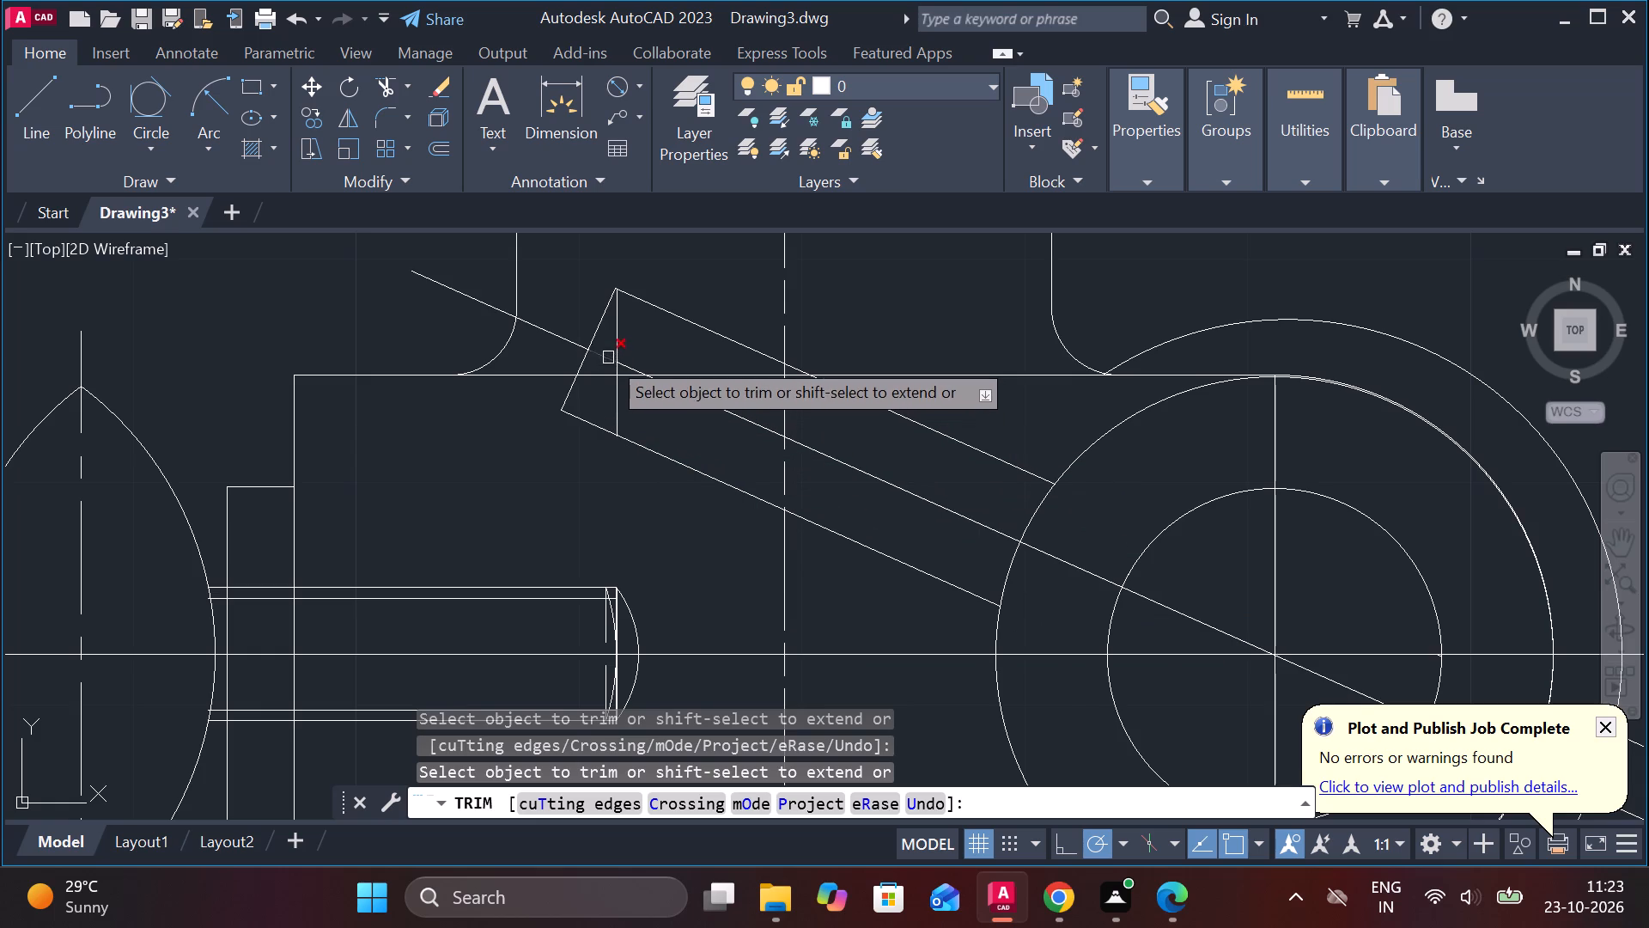
pyautogui.click(612, 335)
pyautogui.click(612, 335)
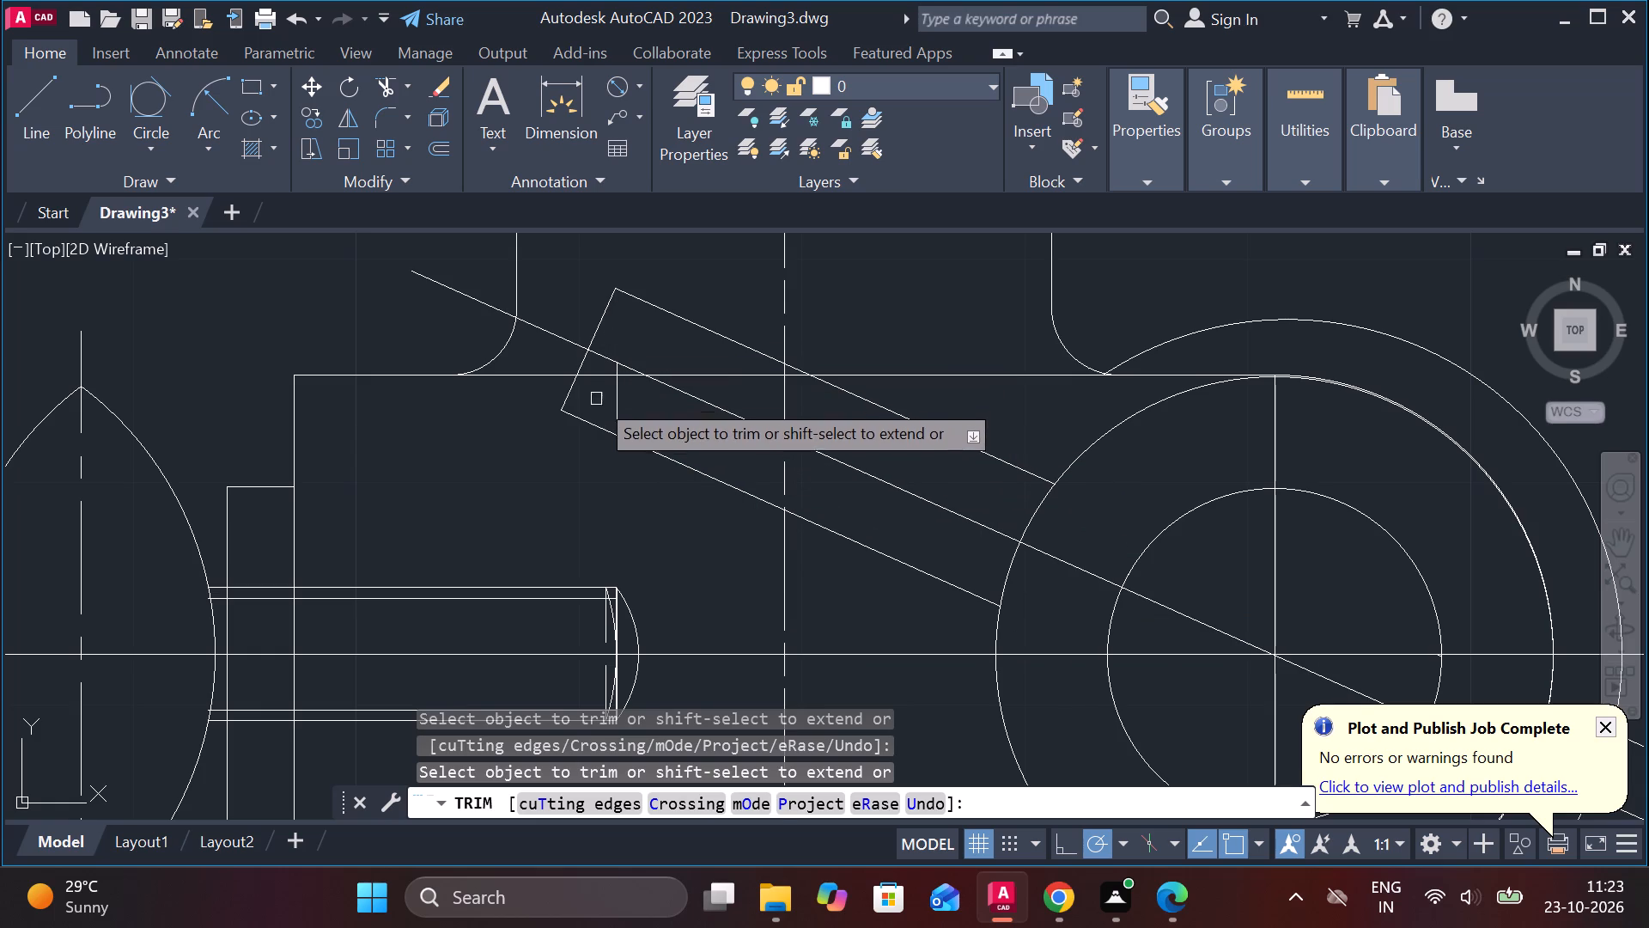
pyautogui.click(608, 404)
pyautogui.click(634, 410)
pyautogui.moveTo(614, 511); pyautogui.dragTo(800, 656, button='middle')
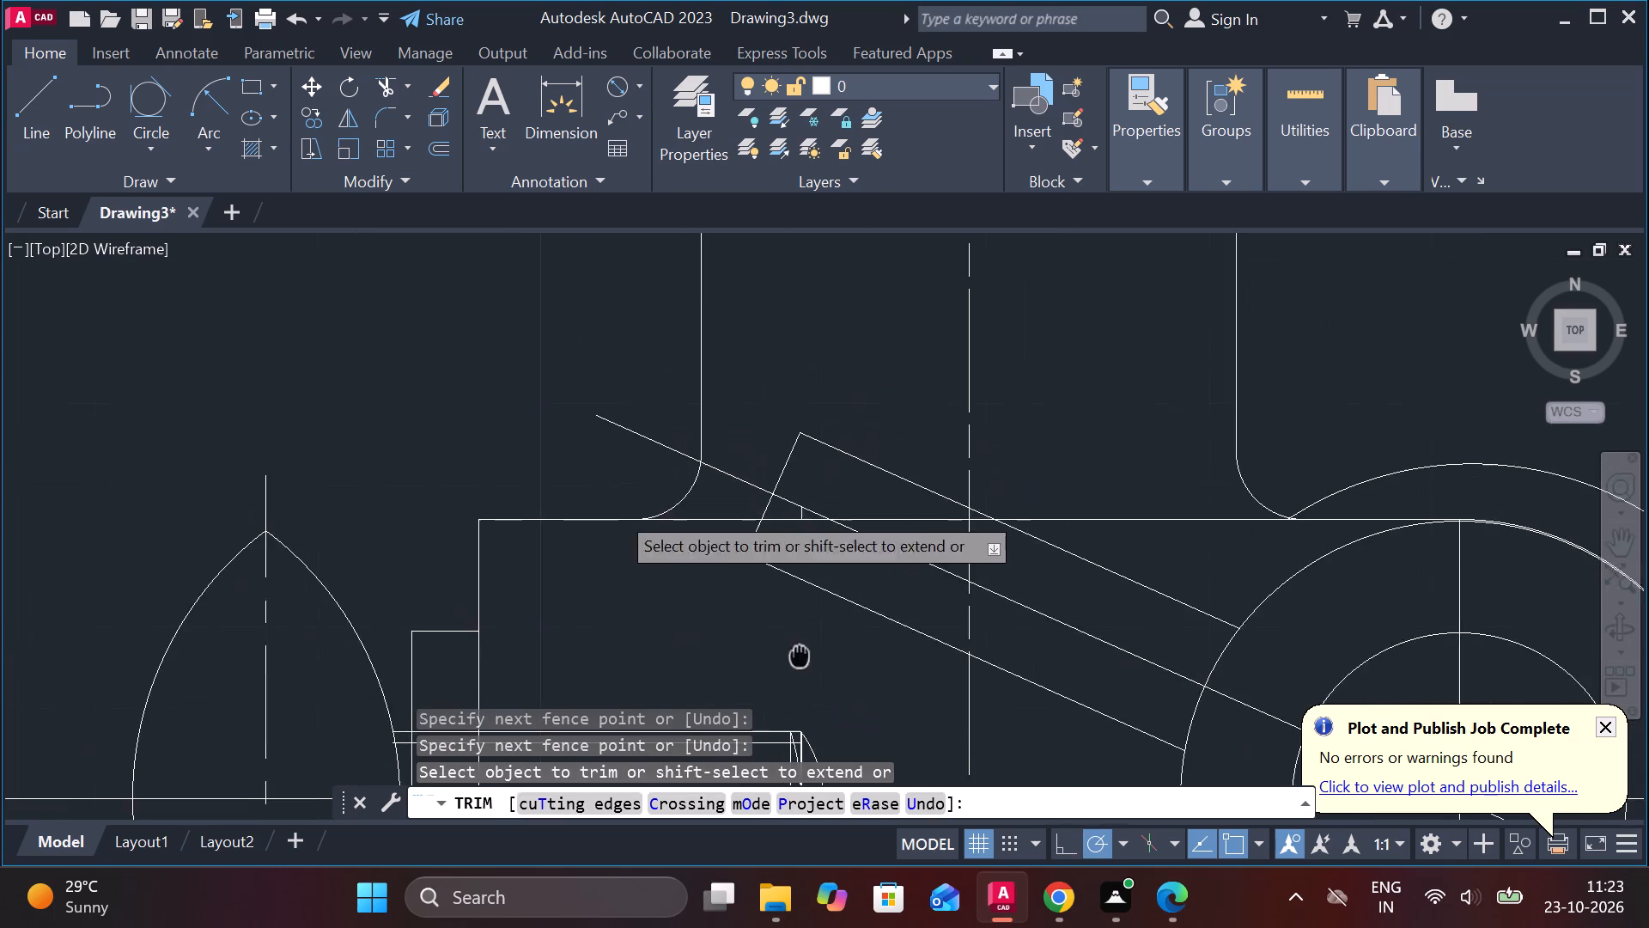
pyautogui.scroll(3, 840, 538)
pyautogui.click(672, 453)
pyautogui.scroll(-2, 672, 460)
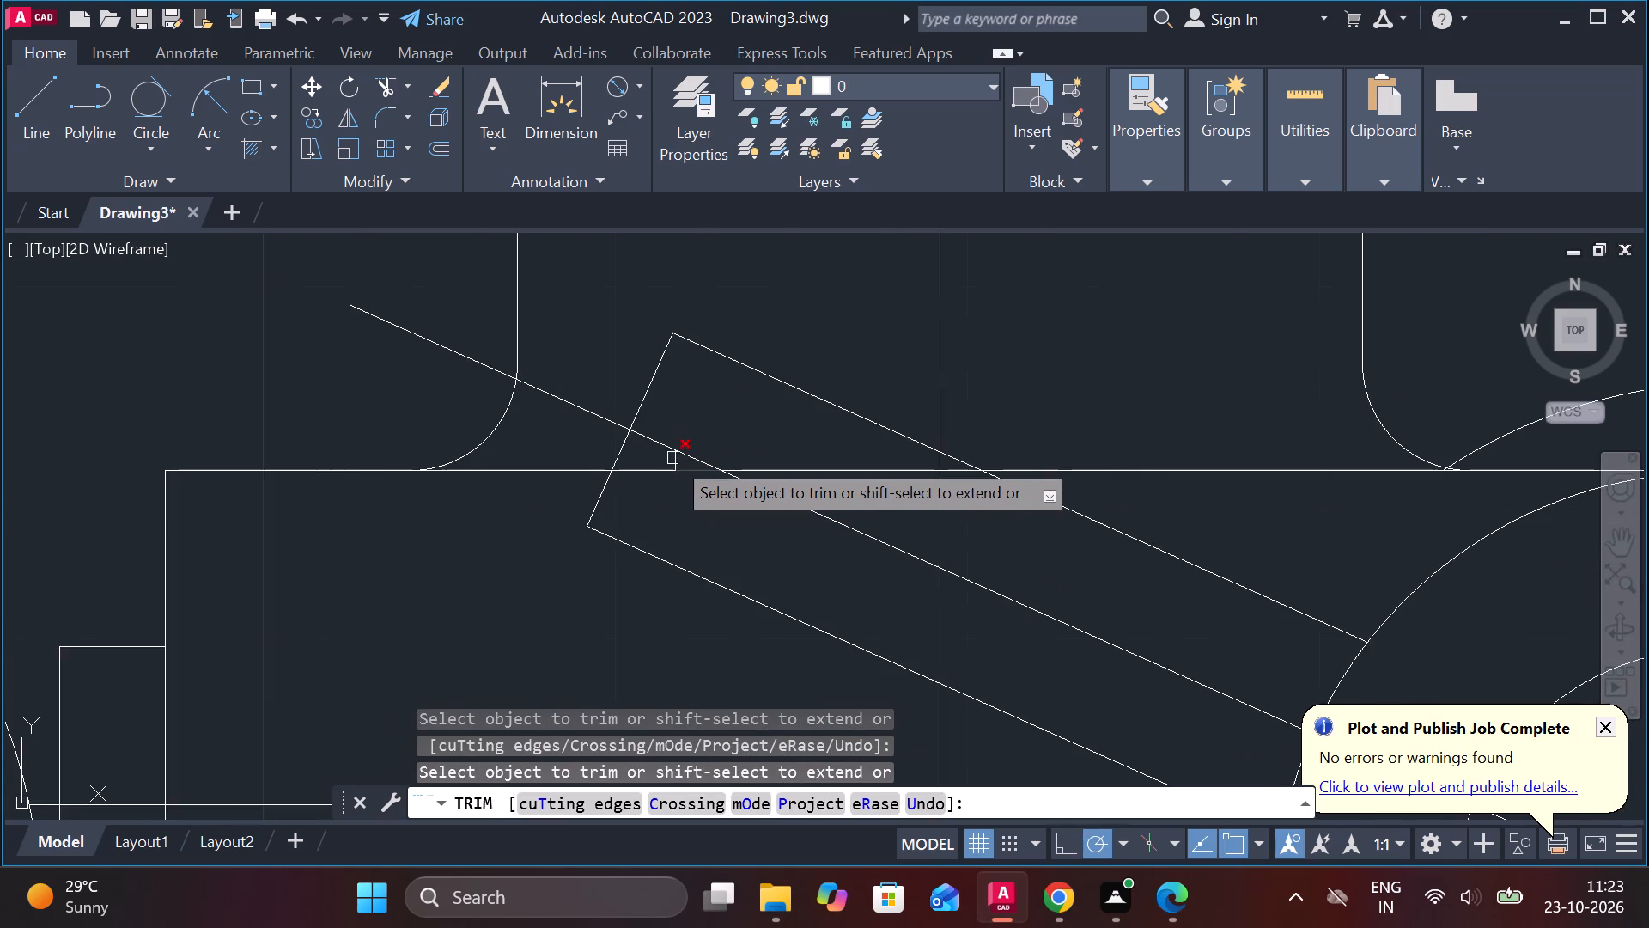
pyautogui.scroll(2, 672, 458)
pyautogui.click(672, 458)
pyautogui.scroll(-5, 672, 458)
pyautogui.moveTo(1050, 381); pyautogui.dragTo(1041, 349, button='middle')
pyautogui.press('Escape')
# Draw two vertical lines along the rod's edges, from the clamp bracket's top edge to its bottom edge.
pyautogui.press('l')
pyautogui.press('Return')
pyautogui.scroll(-1, 1018, 337)
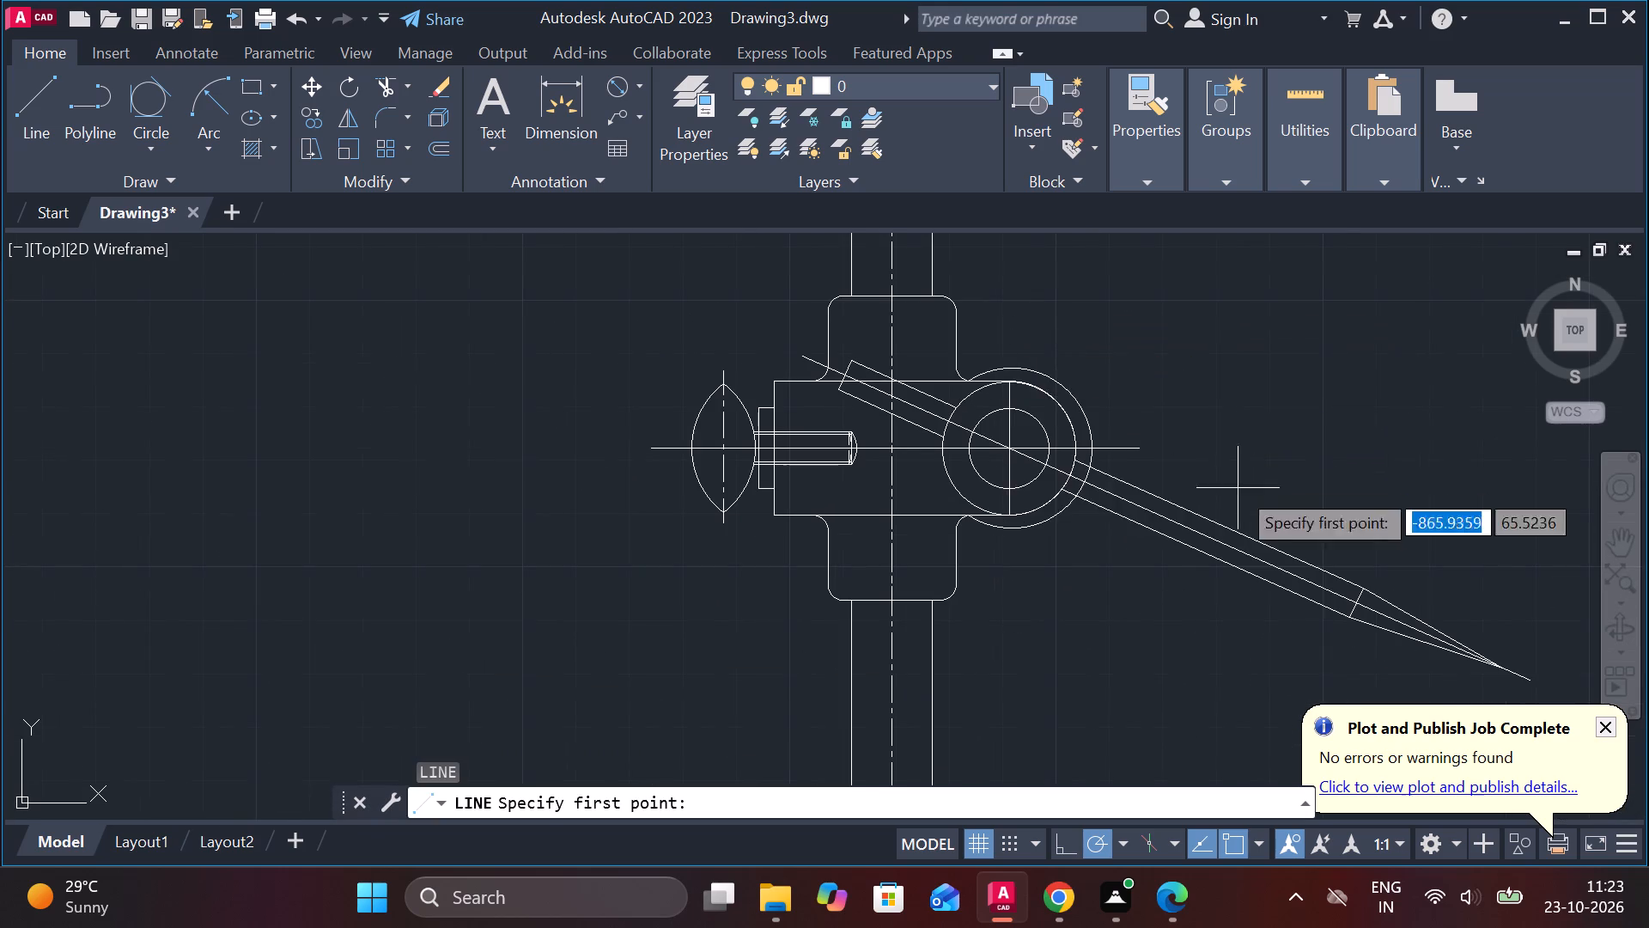
pyautogui.scroll(1, 843, 294)
pyautogui.click(851, 293)
pyautogui.moveTo(842, 578); pyautogui.dragTo(853, 460, button='middle')
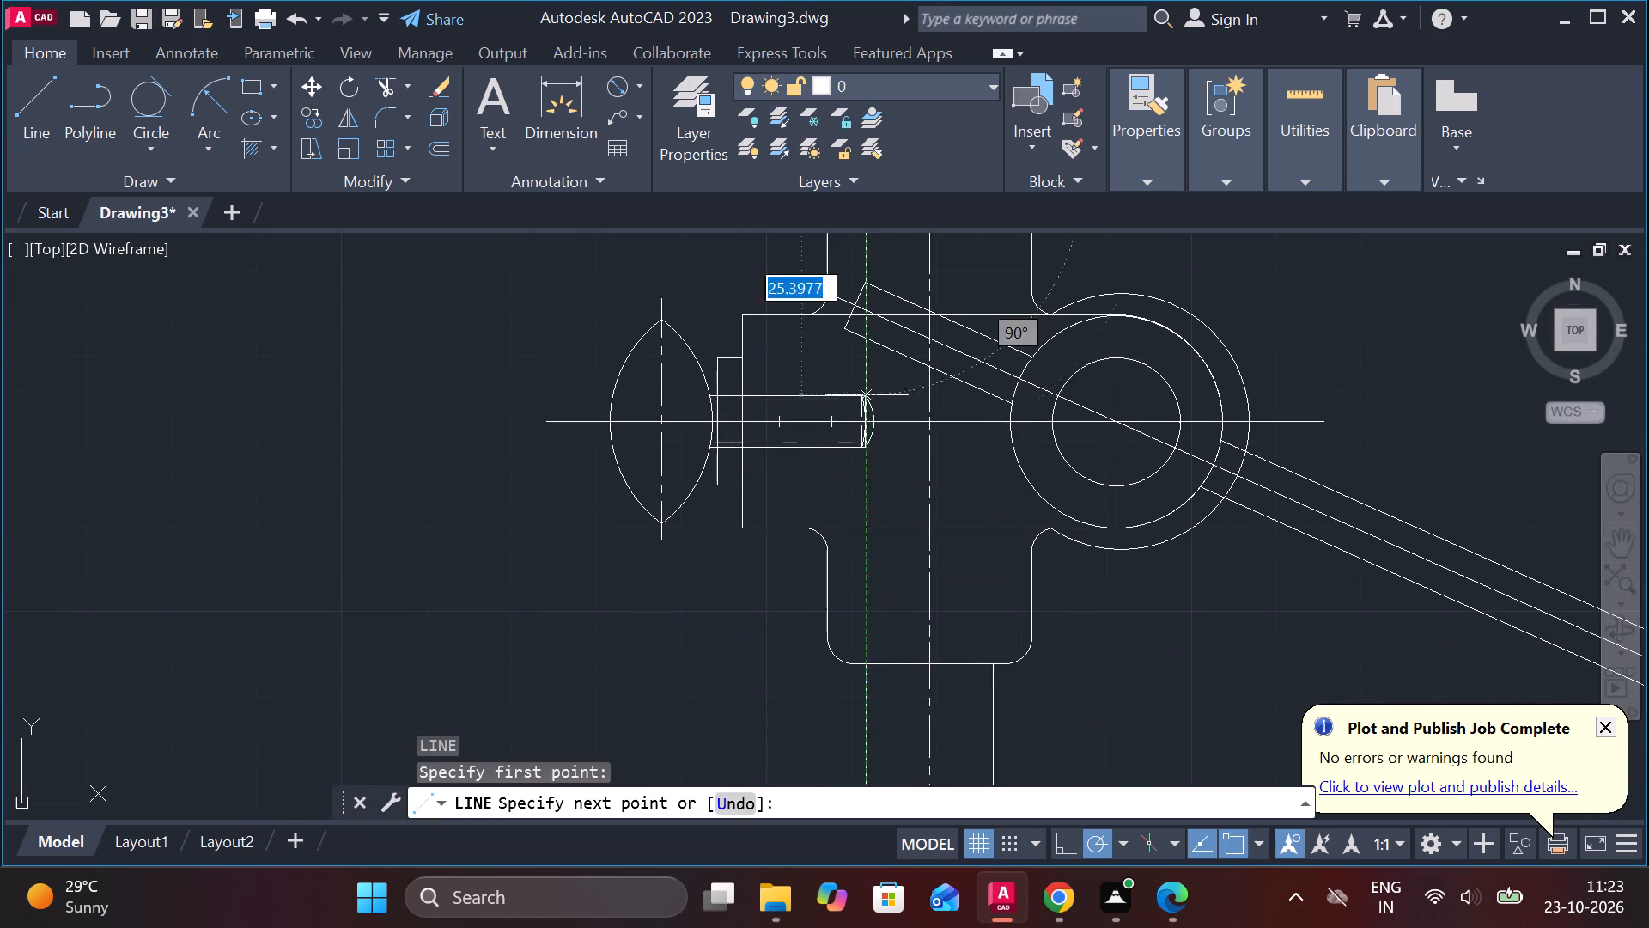
pyautogui.click(870, 656)
pyautogui.press('Escape')
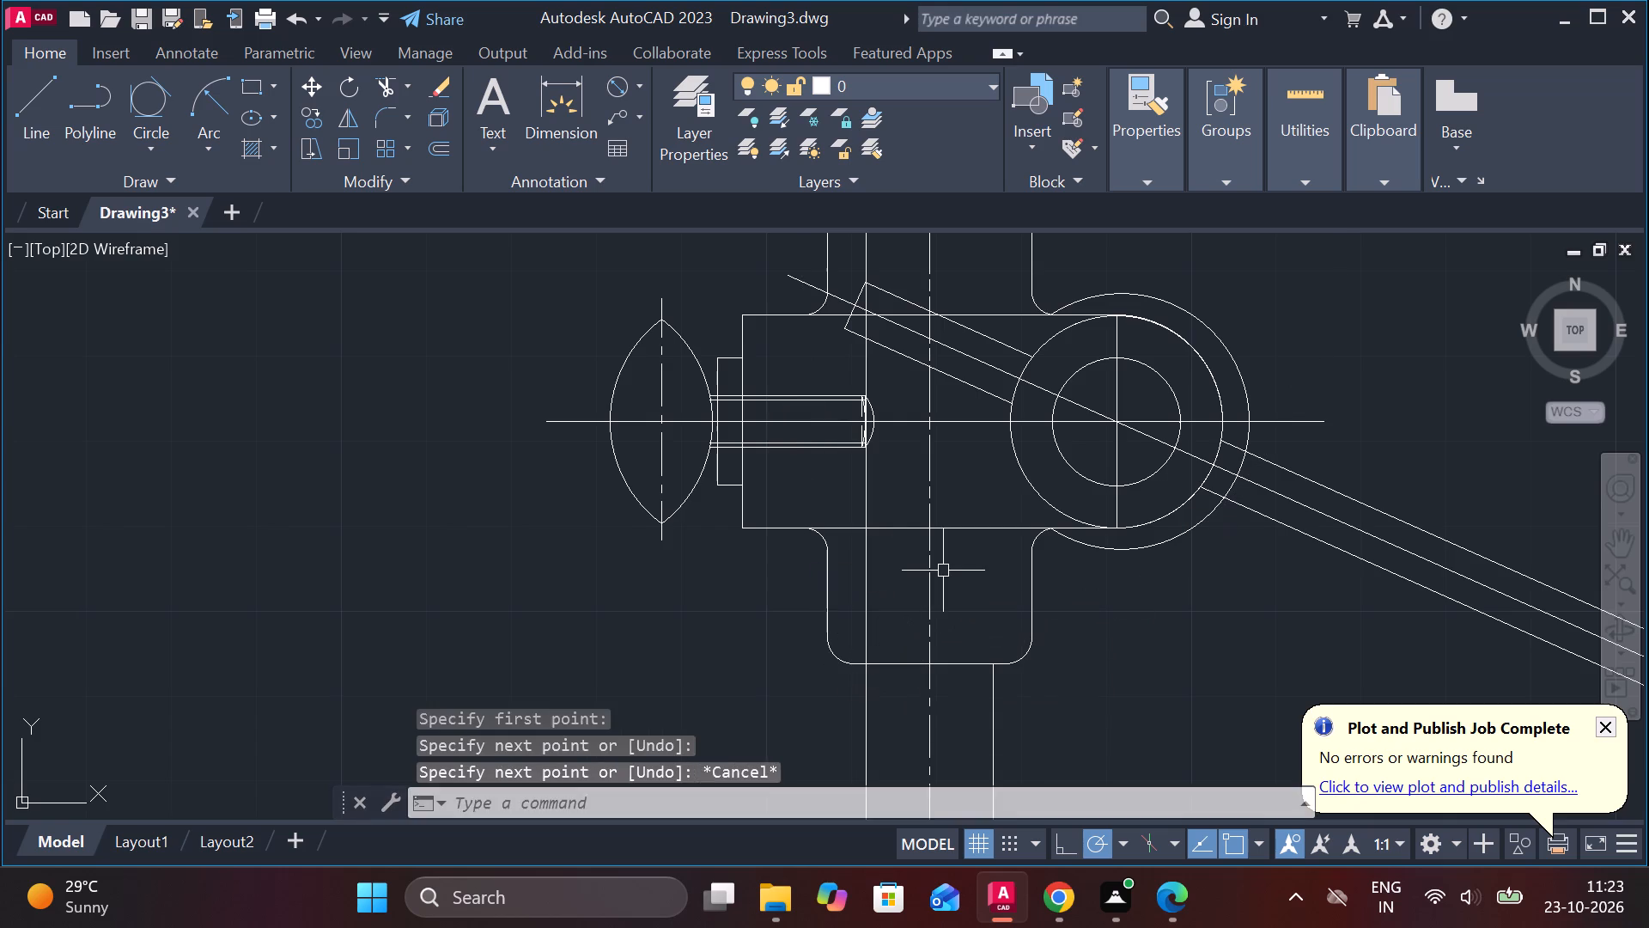
pyautogui.press('space')
pyautogui.moveTo(972, 451); pyautogui.dragTo(910, 560, button='middle')
pyautogui.click(936, 299)
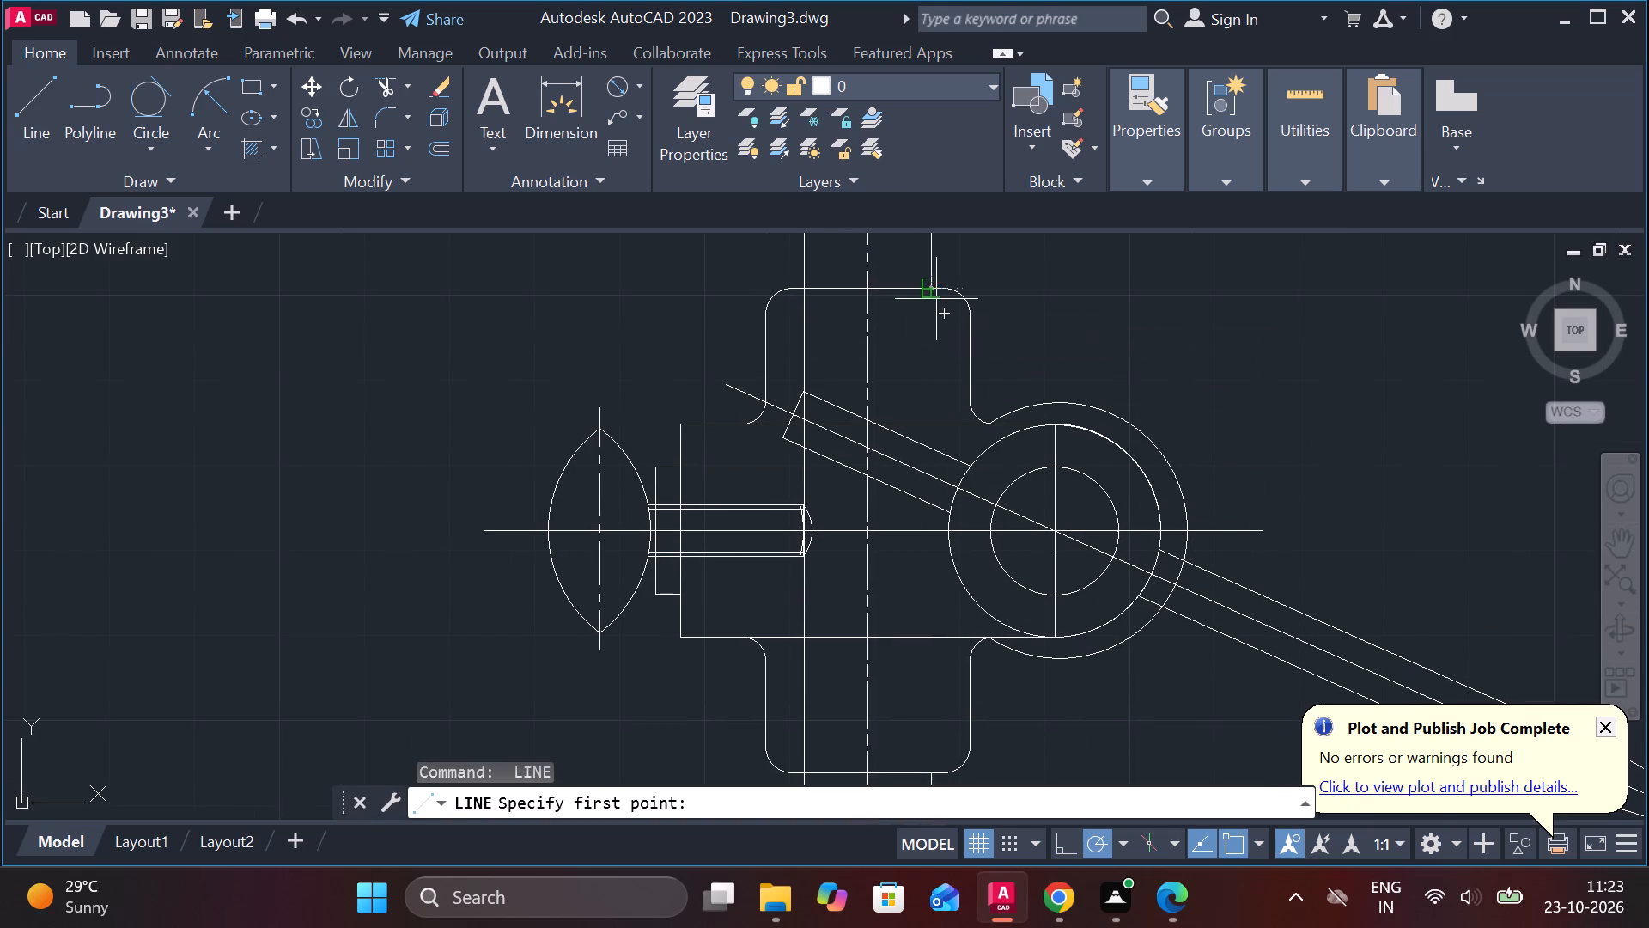
pyautogui.moveTo(948, 677); pyautogui.dragTo(930, 594, button='middle')
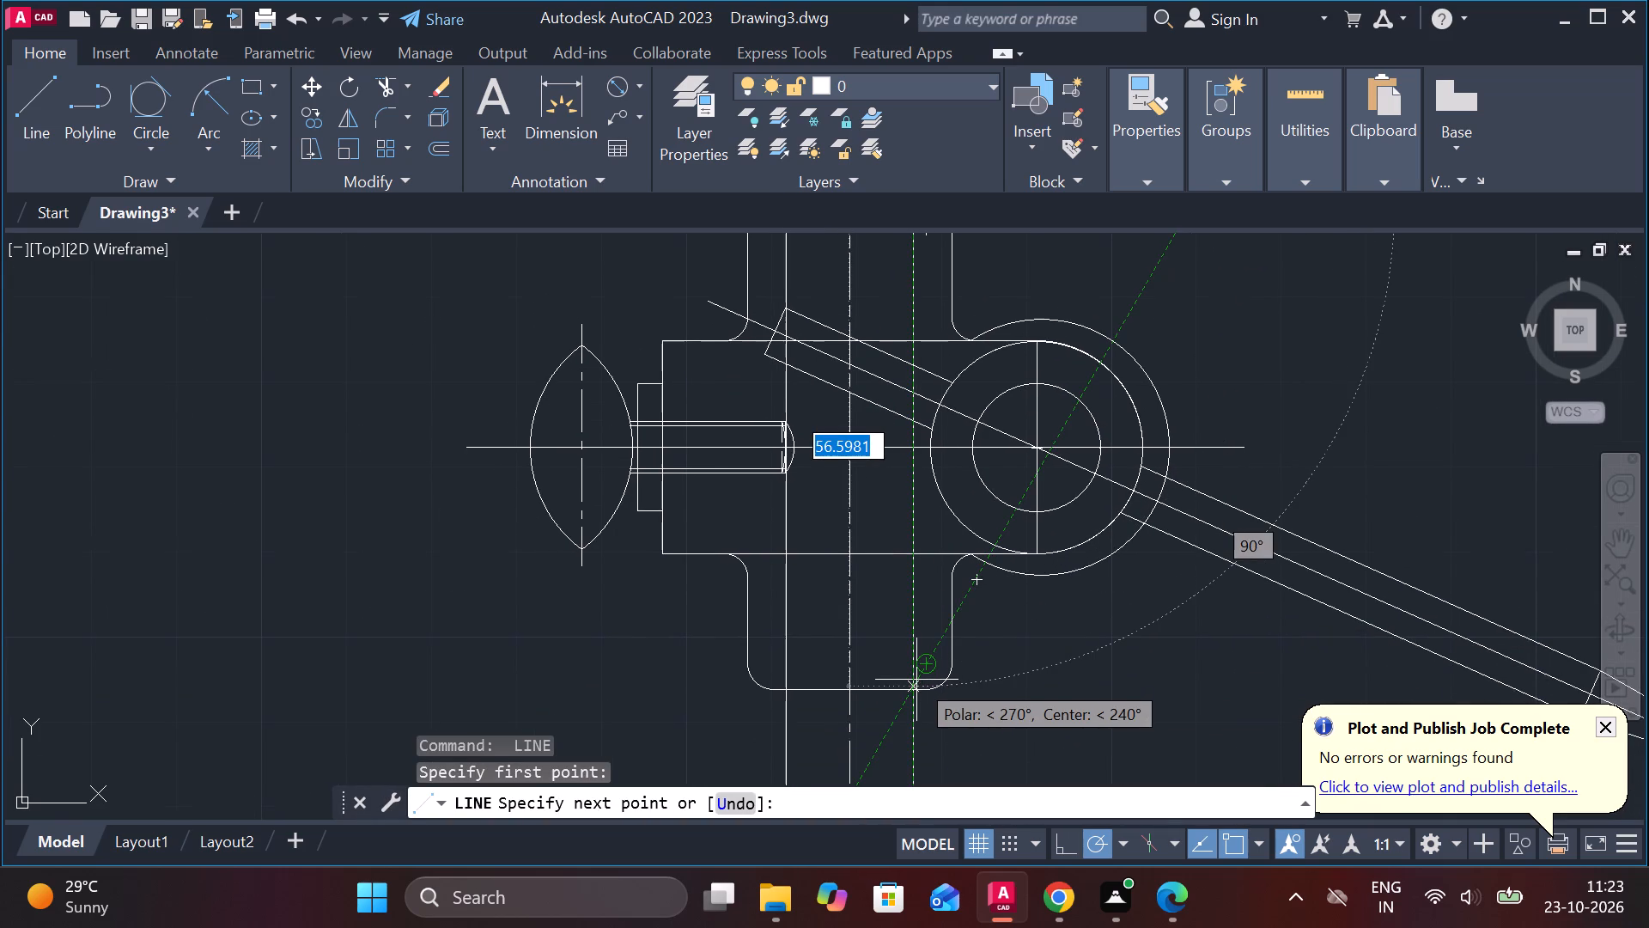
pyautogui.click(912, 690)
pyautogui.press('Escape')
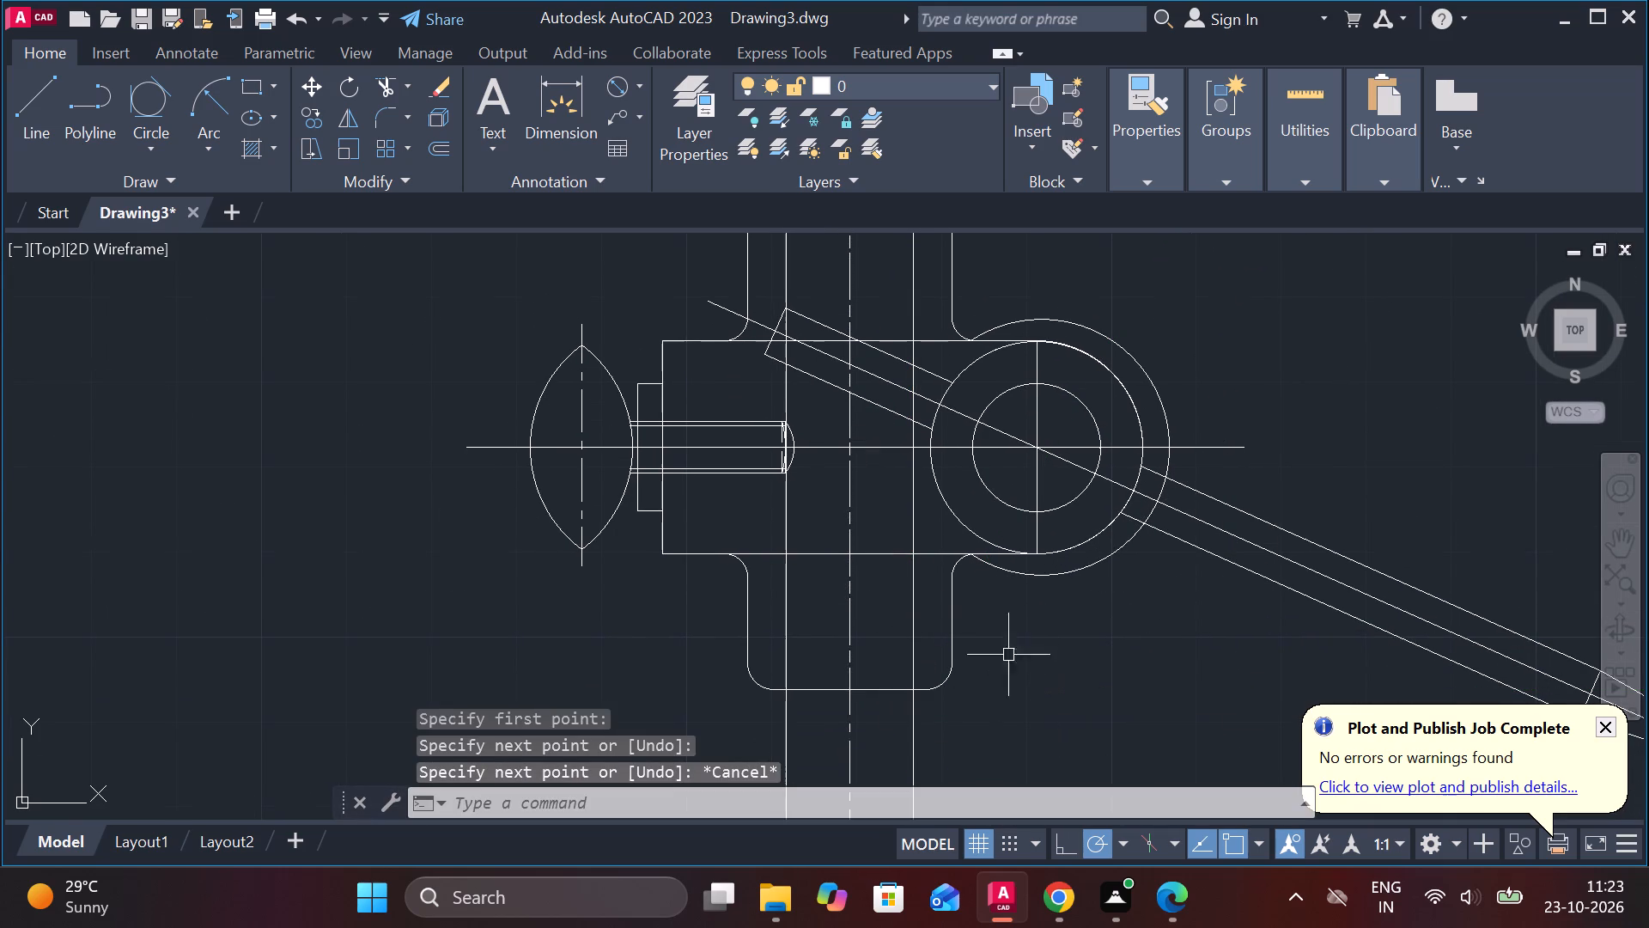
# Set the linetype of the two new rod-edge lines inside the clamp bracket to DASHED.
pyautogui.click(792, 590)
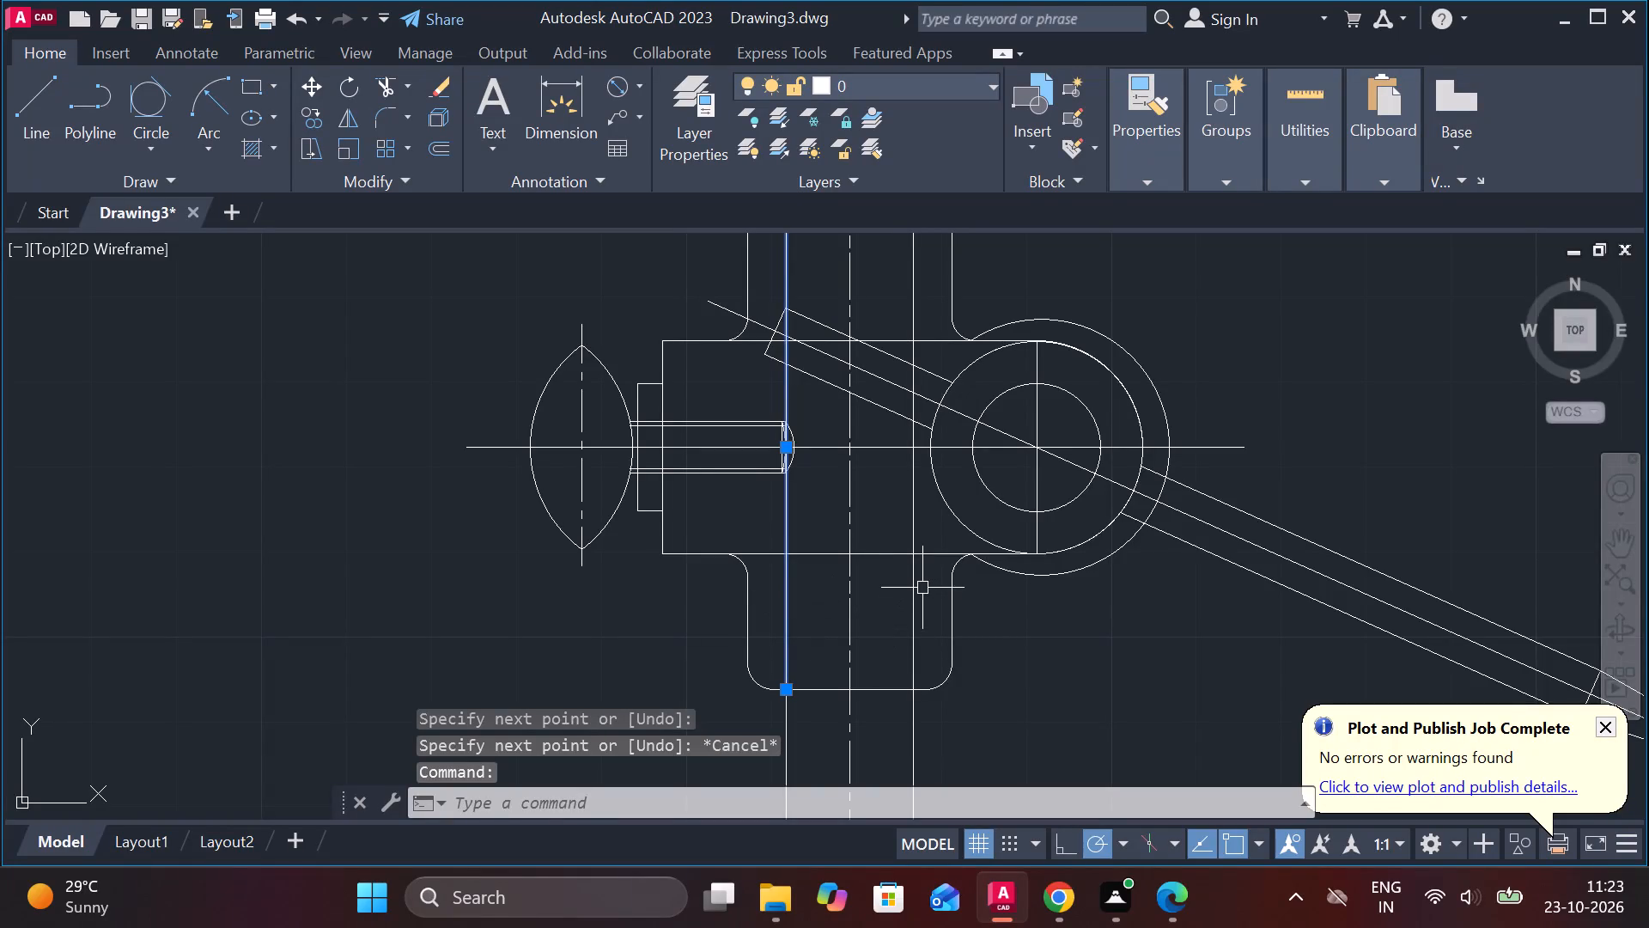
pyautogui.click(917, 583)
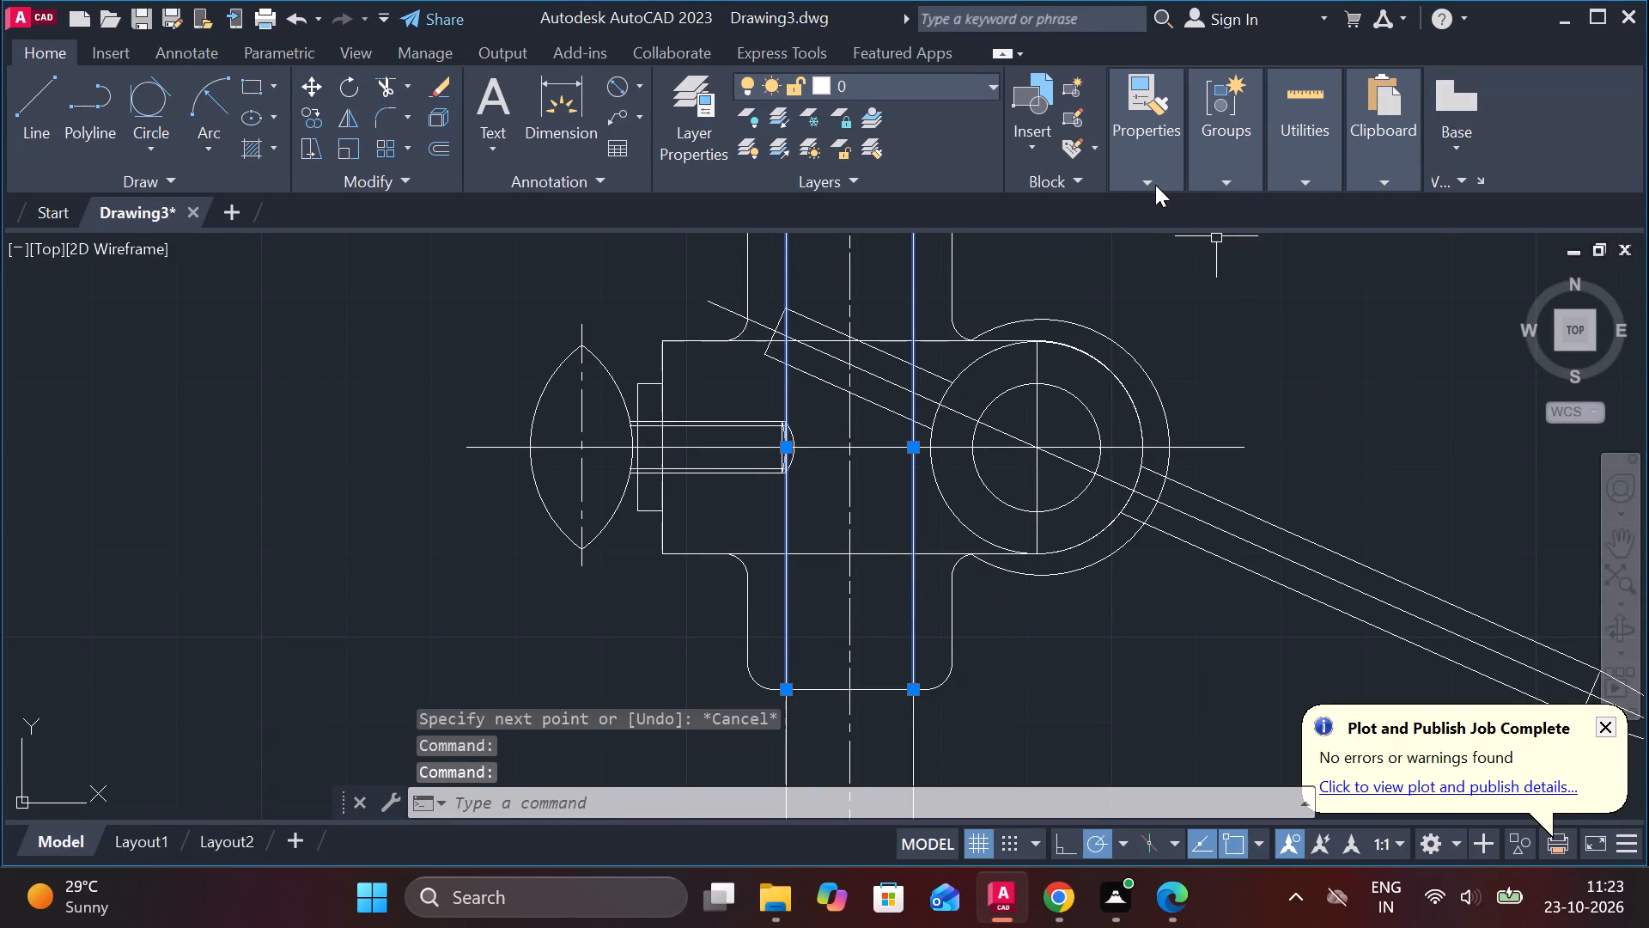
pyautogui.click(1153, 185)
pyautogui.click(1292, 270)
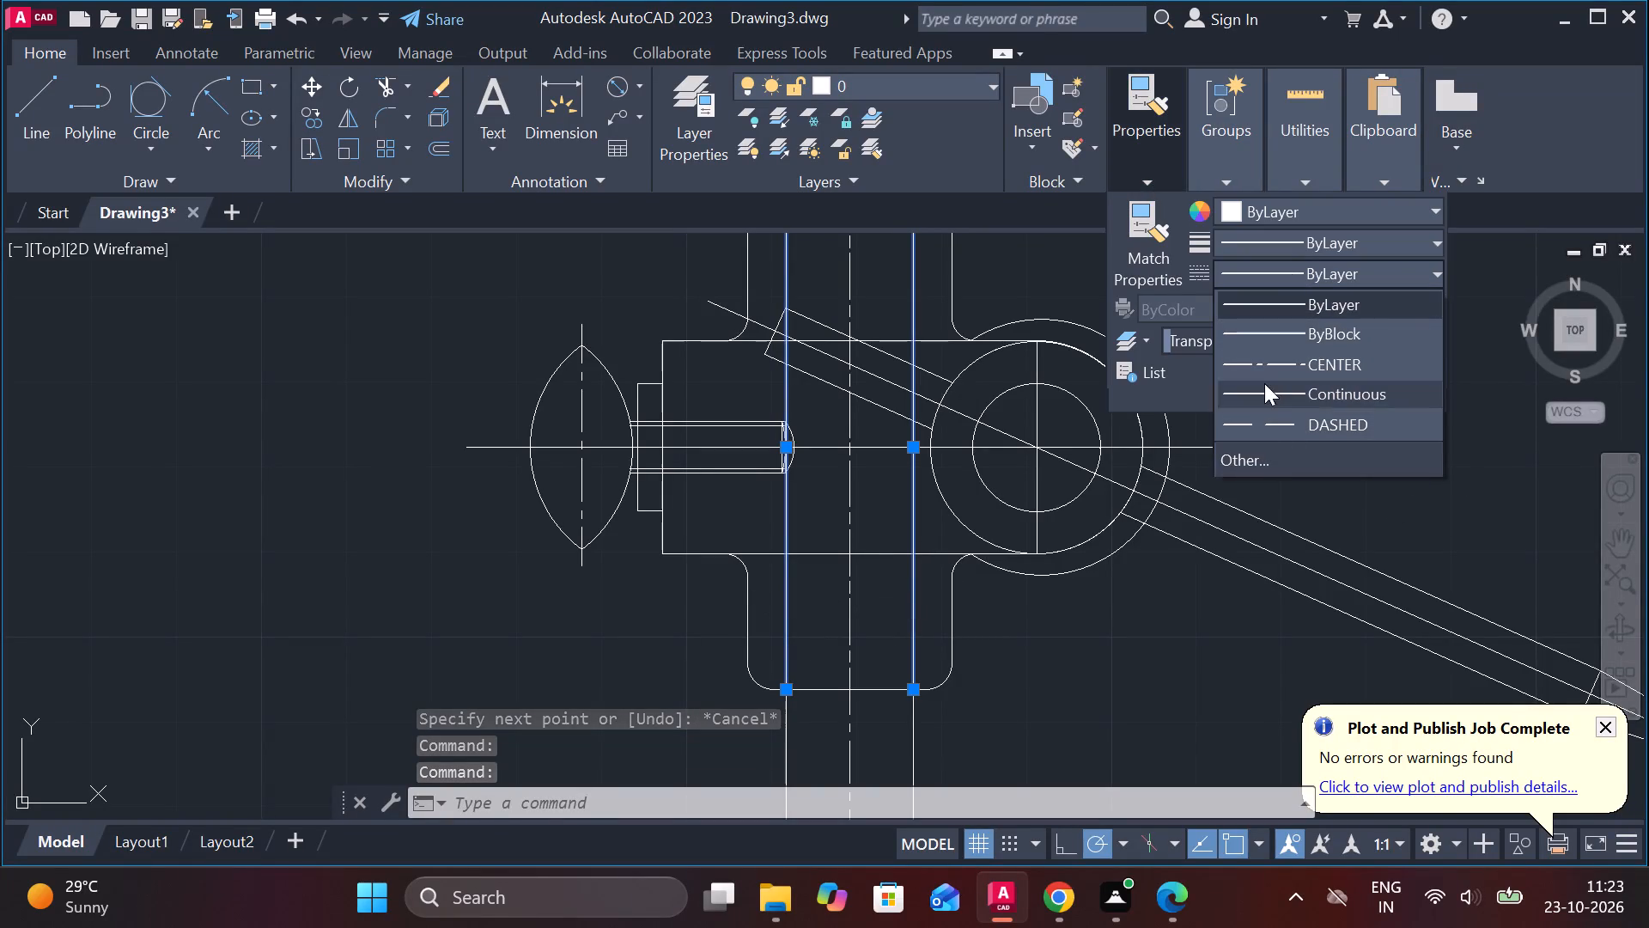
pyautogui.click(1254, 428)
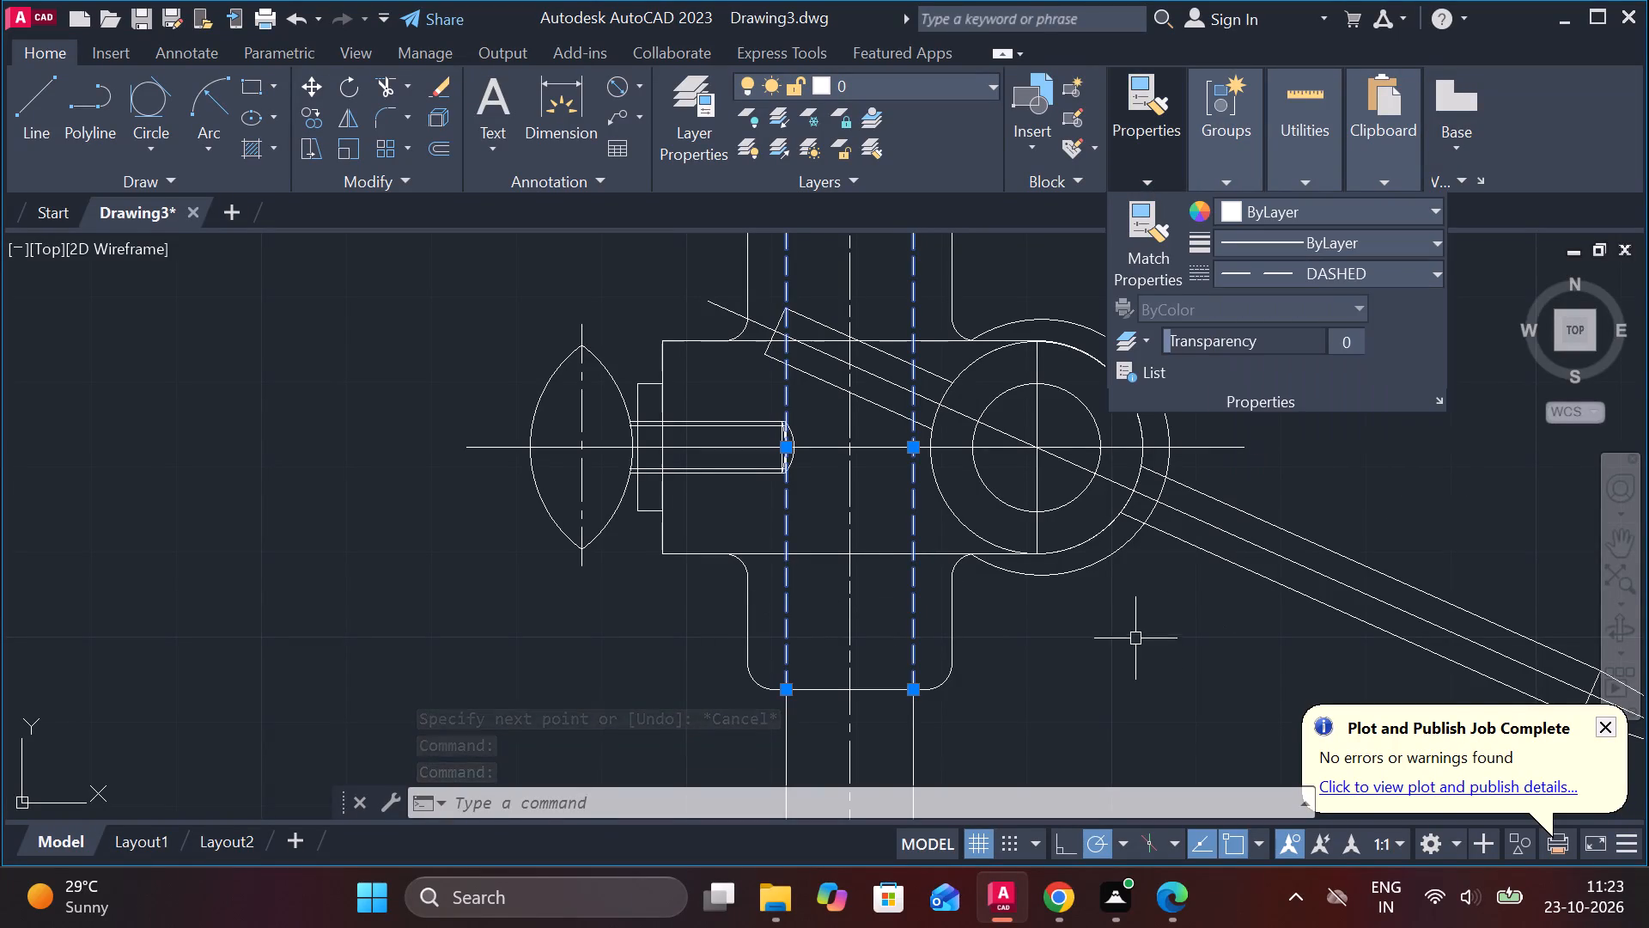
pyautogui.press('Escape')
# Trim the thumb screw's upper and lower shank and thread lines inside the clamp bracket's middle body.
pyautogui.scroll(-1, 1135, 638)
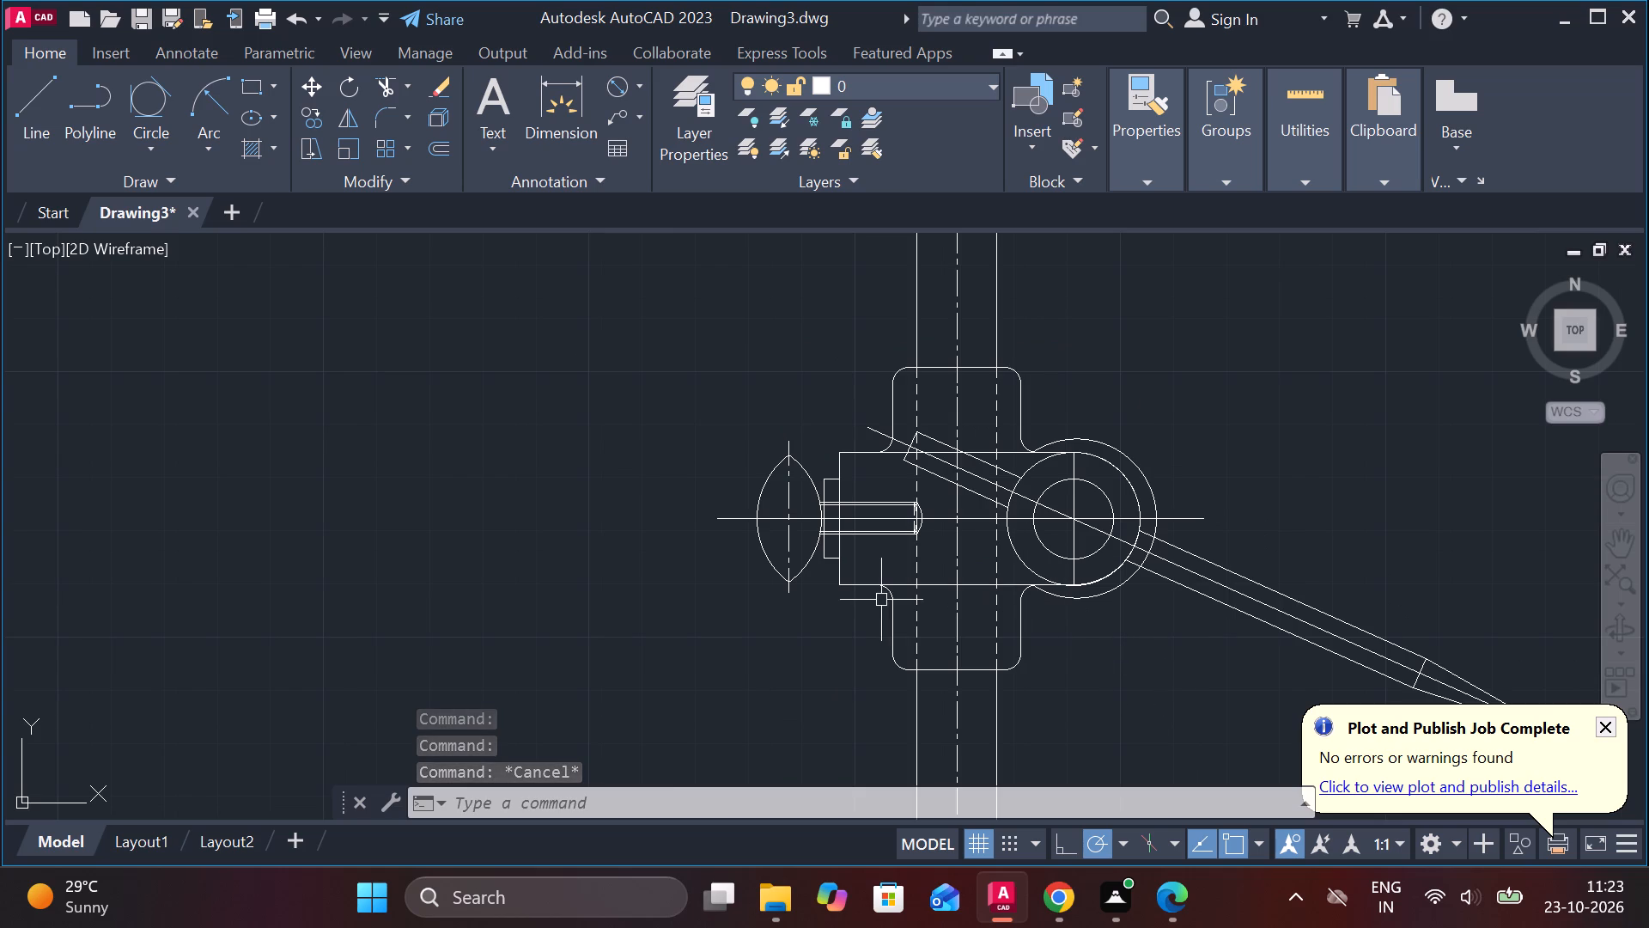
pyautogui.scroll(1, 827, 562)
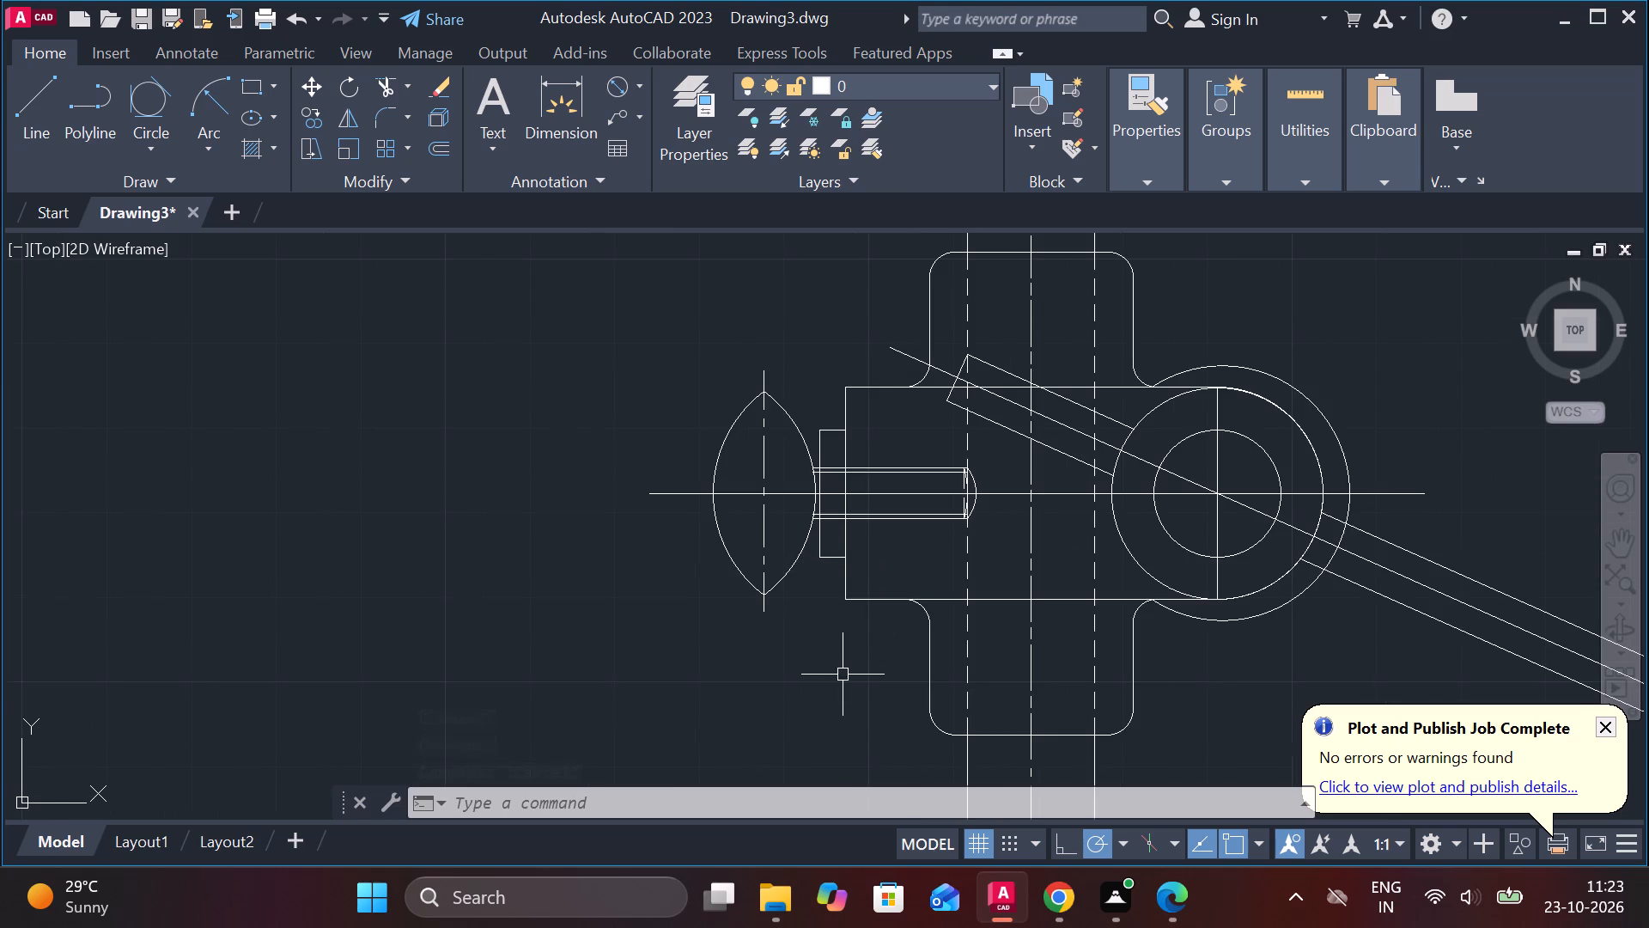
pyautogui.write('TR')
pyautogui.press('space')
pyautogui.click(874, 476)
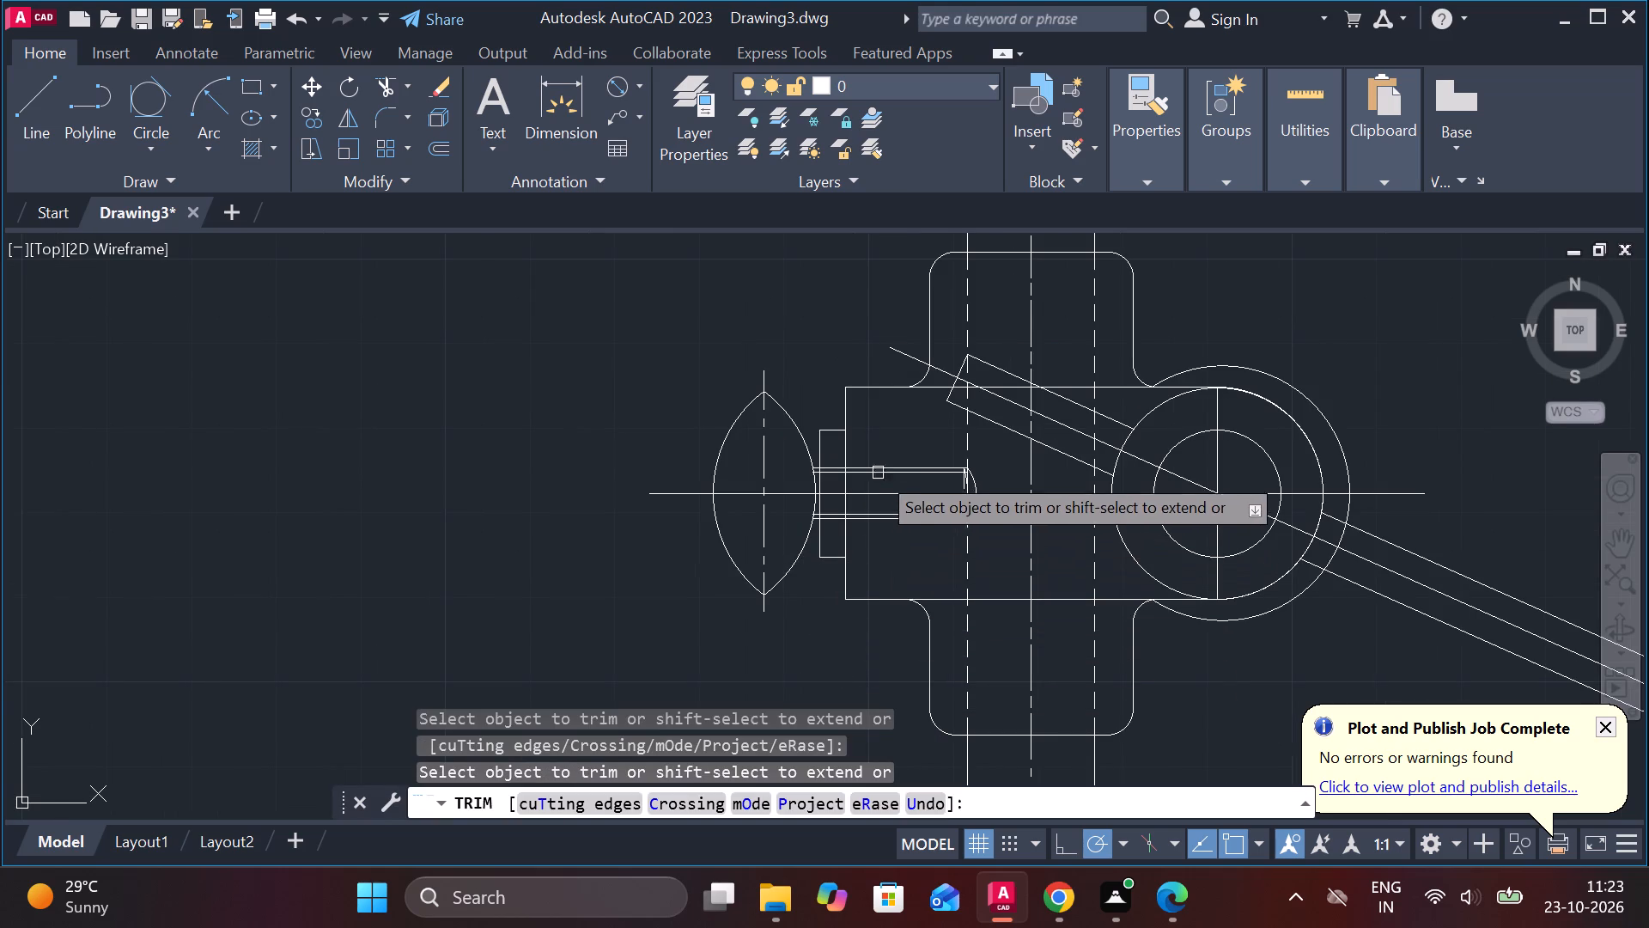
pyautogui.doubleClick(898, 466)
pyautogui.click(891, 471)
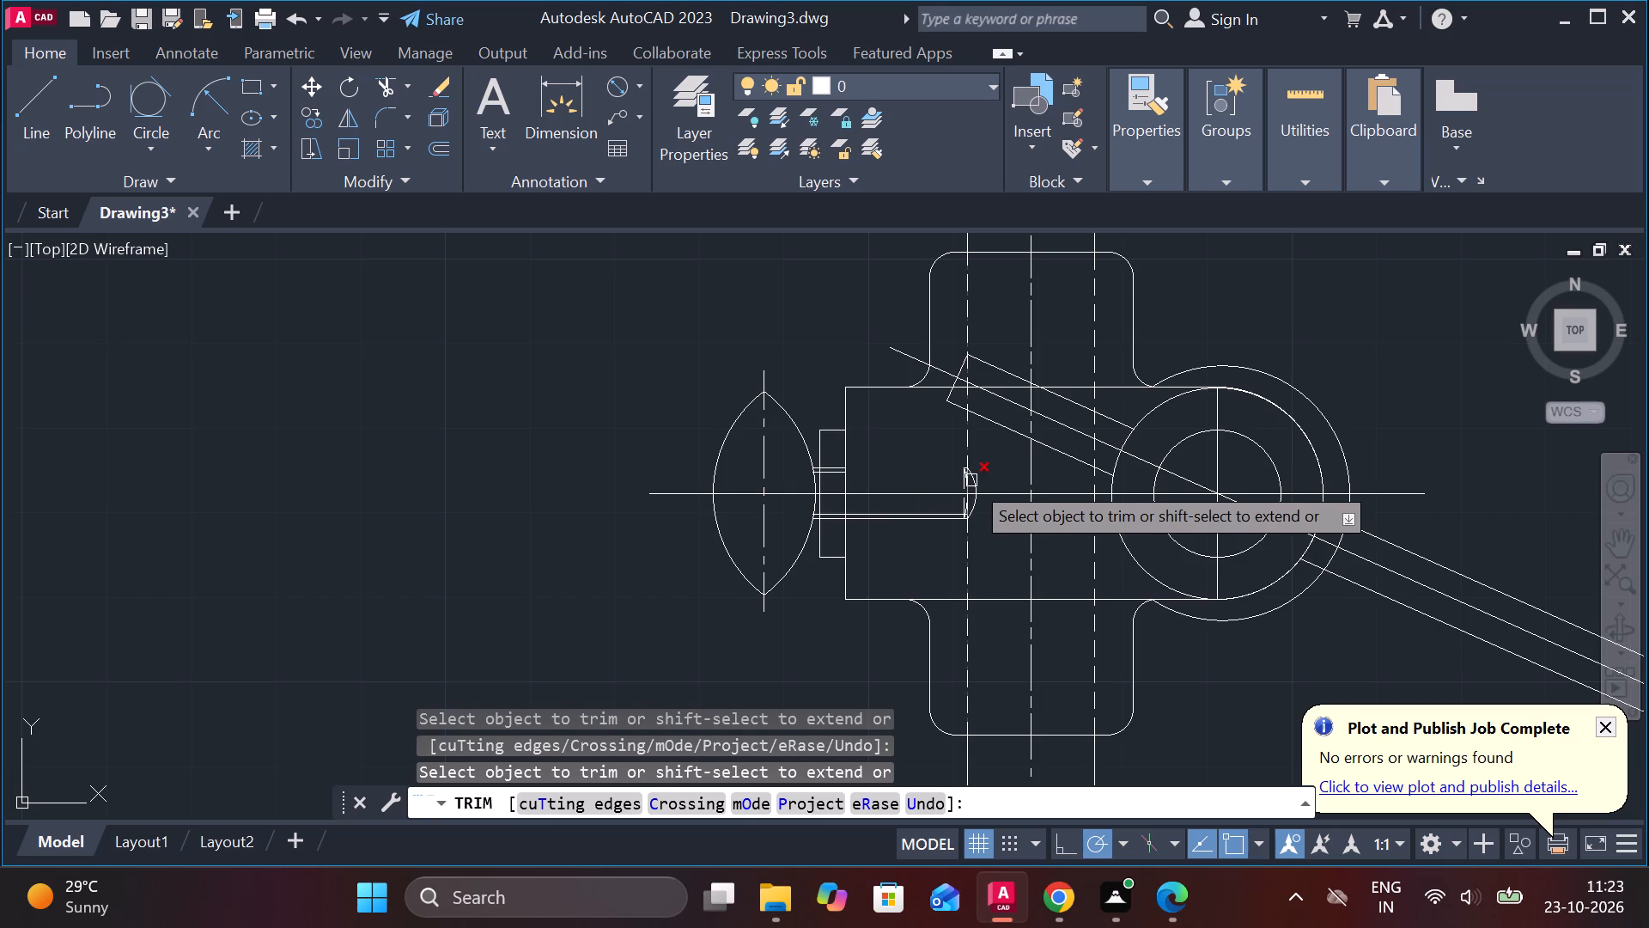
pyautogui.tripleClick(898, 516)
pyautogui.click(898, 515)
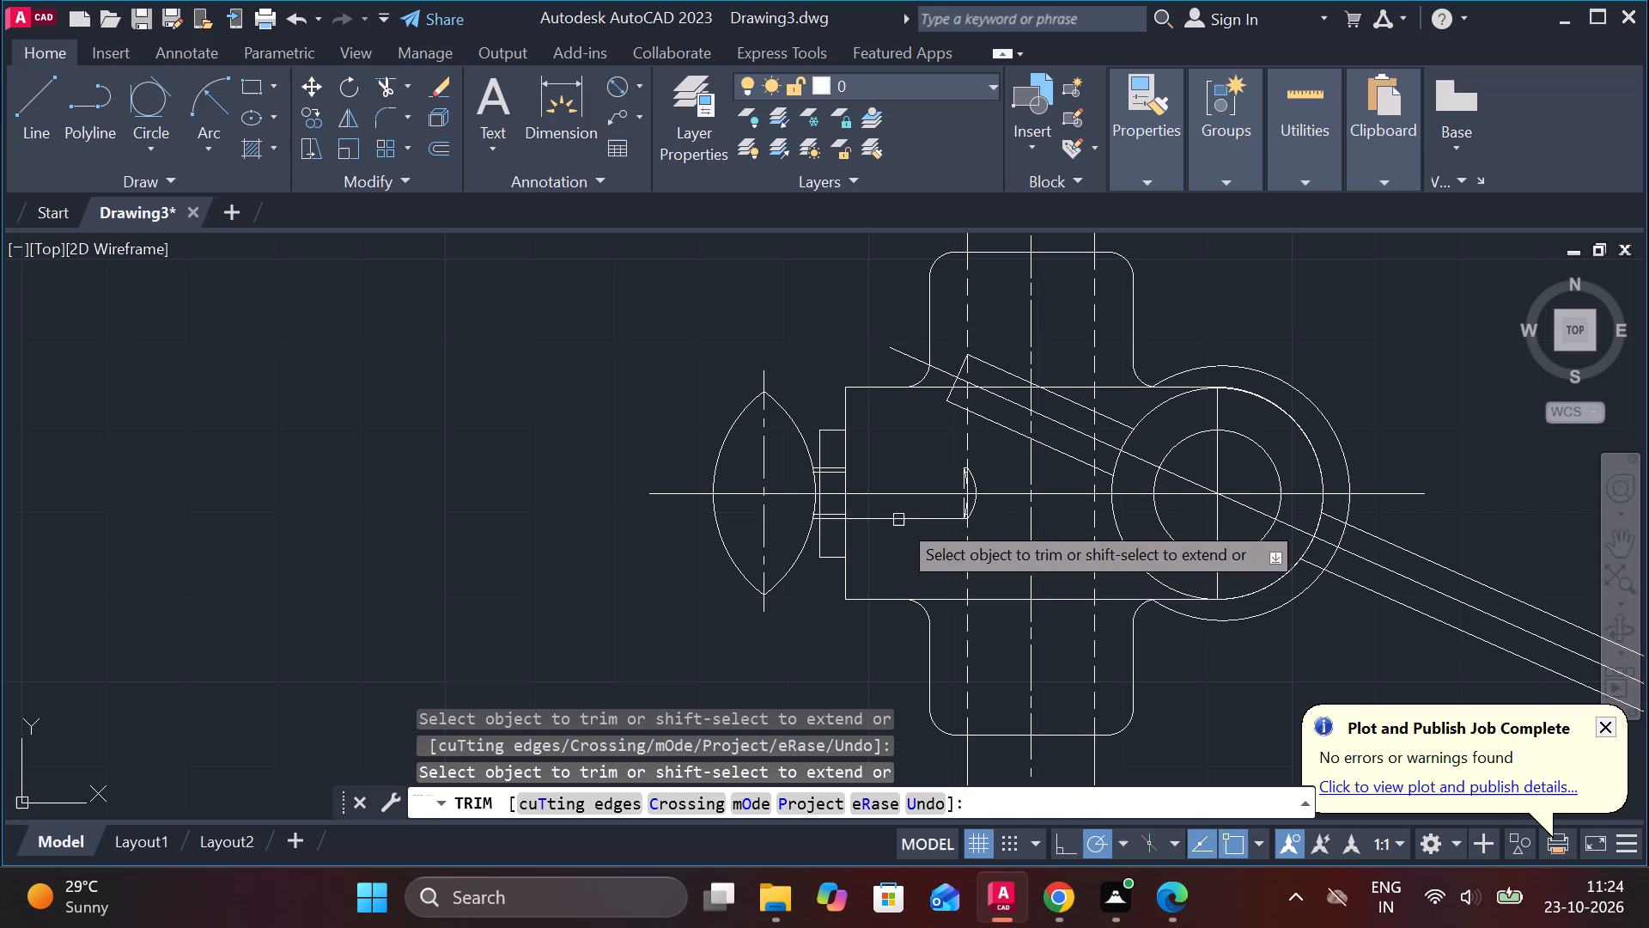
pyautogui.click(899, 524)
# Trim away the rounded arc at the thumb screw's tip, above and below the horizontal centre line.
pyautogui.scroll(2, 908, 534)
pyautogui.moveTo(948, 525); pyautogui.dragTo(943, 528, button='middle')
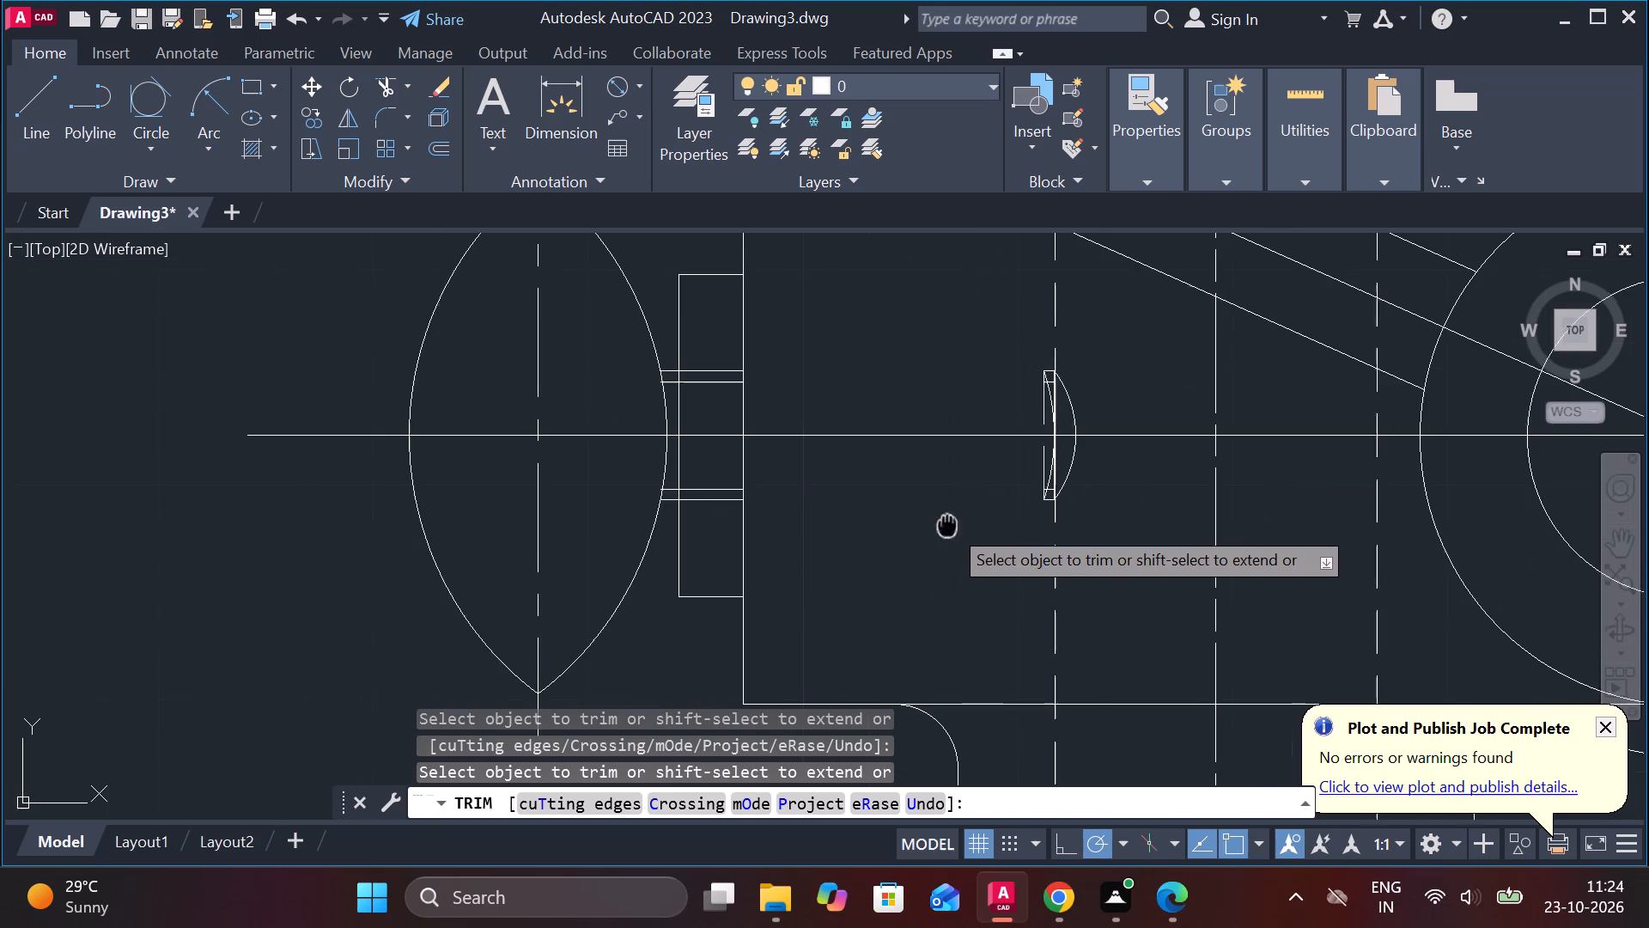
pyautogui.moveTo(943, 528); pyautogui.dragTo(843, 593, button='middle')
pyautogui.scroll(3, 946, 506)
pyautogui.moveTo(1031, 474); pyautogui.dragTo(1009, 436)
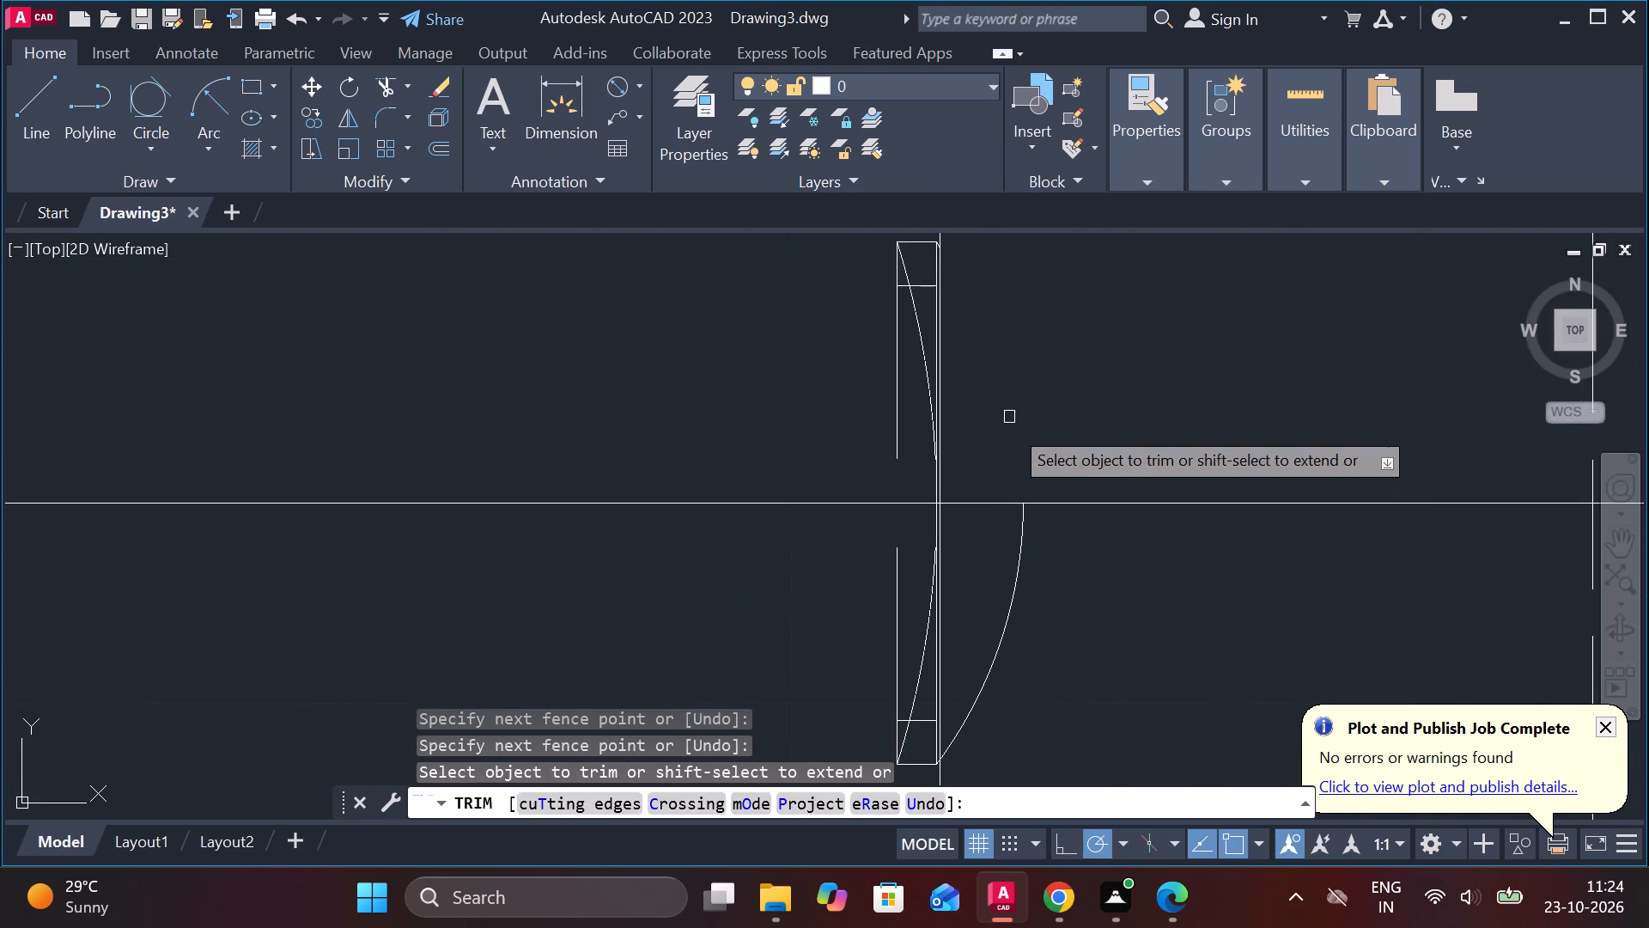
pyautogui.click(1005, 614)
pyautogui.press('Escape')
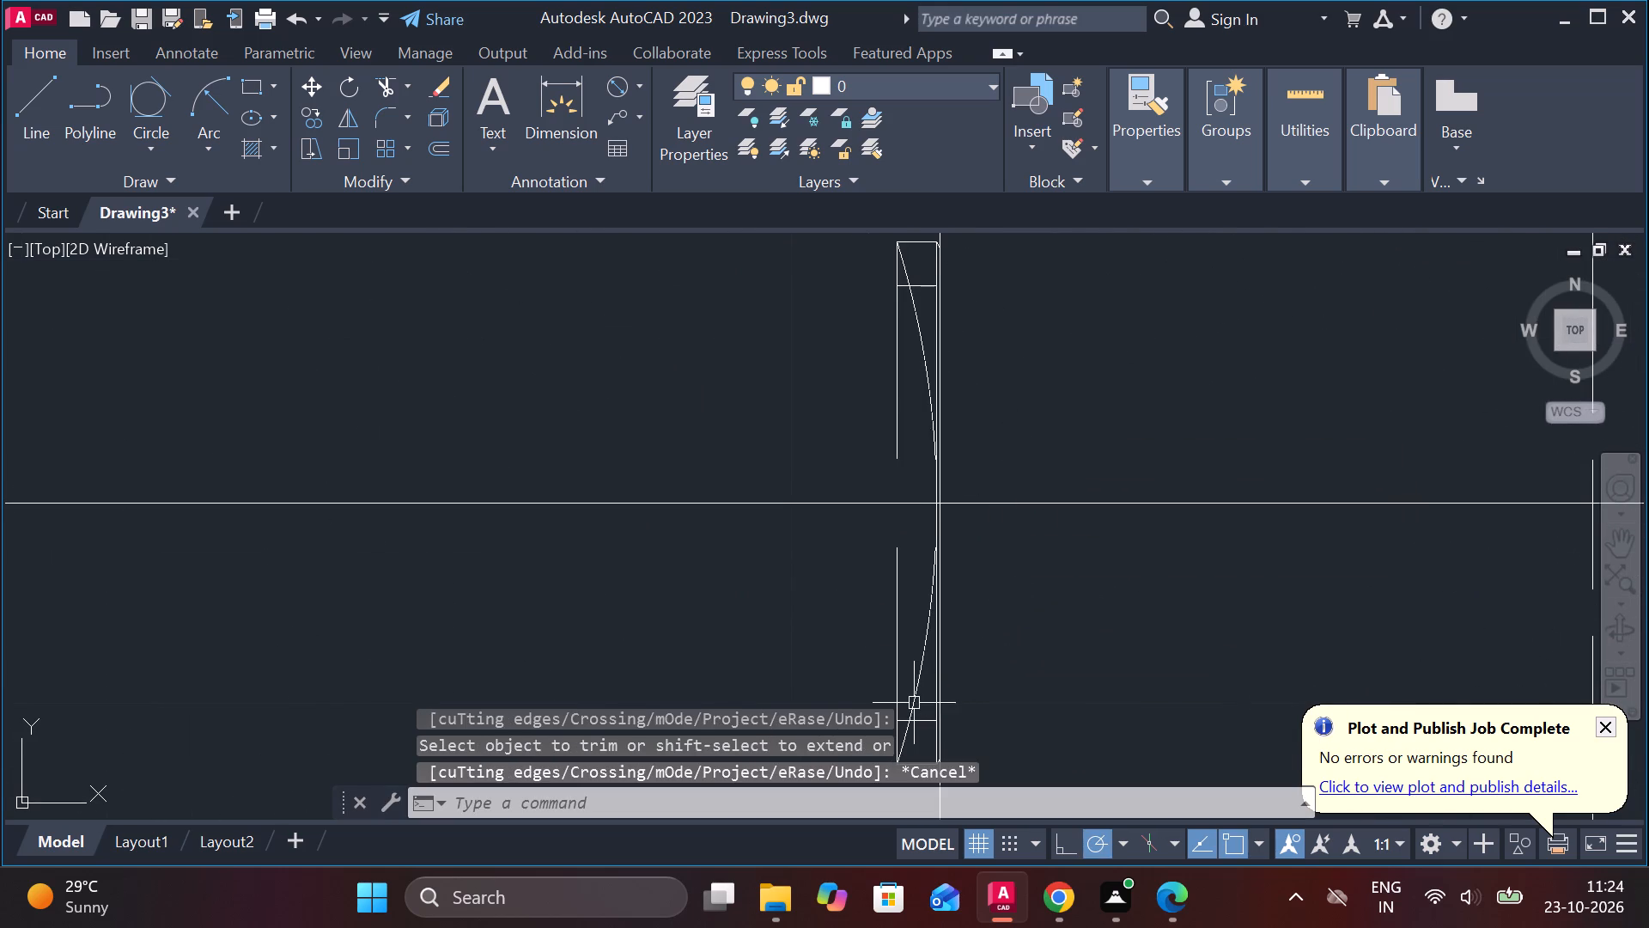
# Erase the dashed arc left inside the thumb screw's tip.
pyautogui.click(913, 703)
pyautogui.click(904, 681)
pyautogui.click(899, 637)
pyautogui.click(889, 612)
pyautogui.click(900, 607)
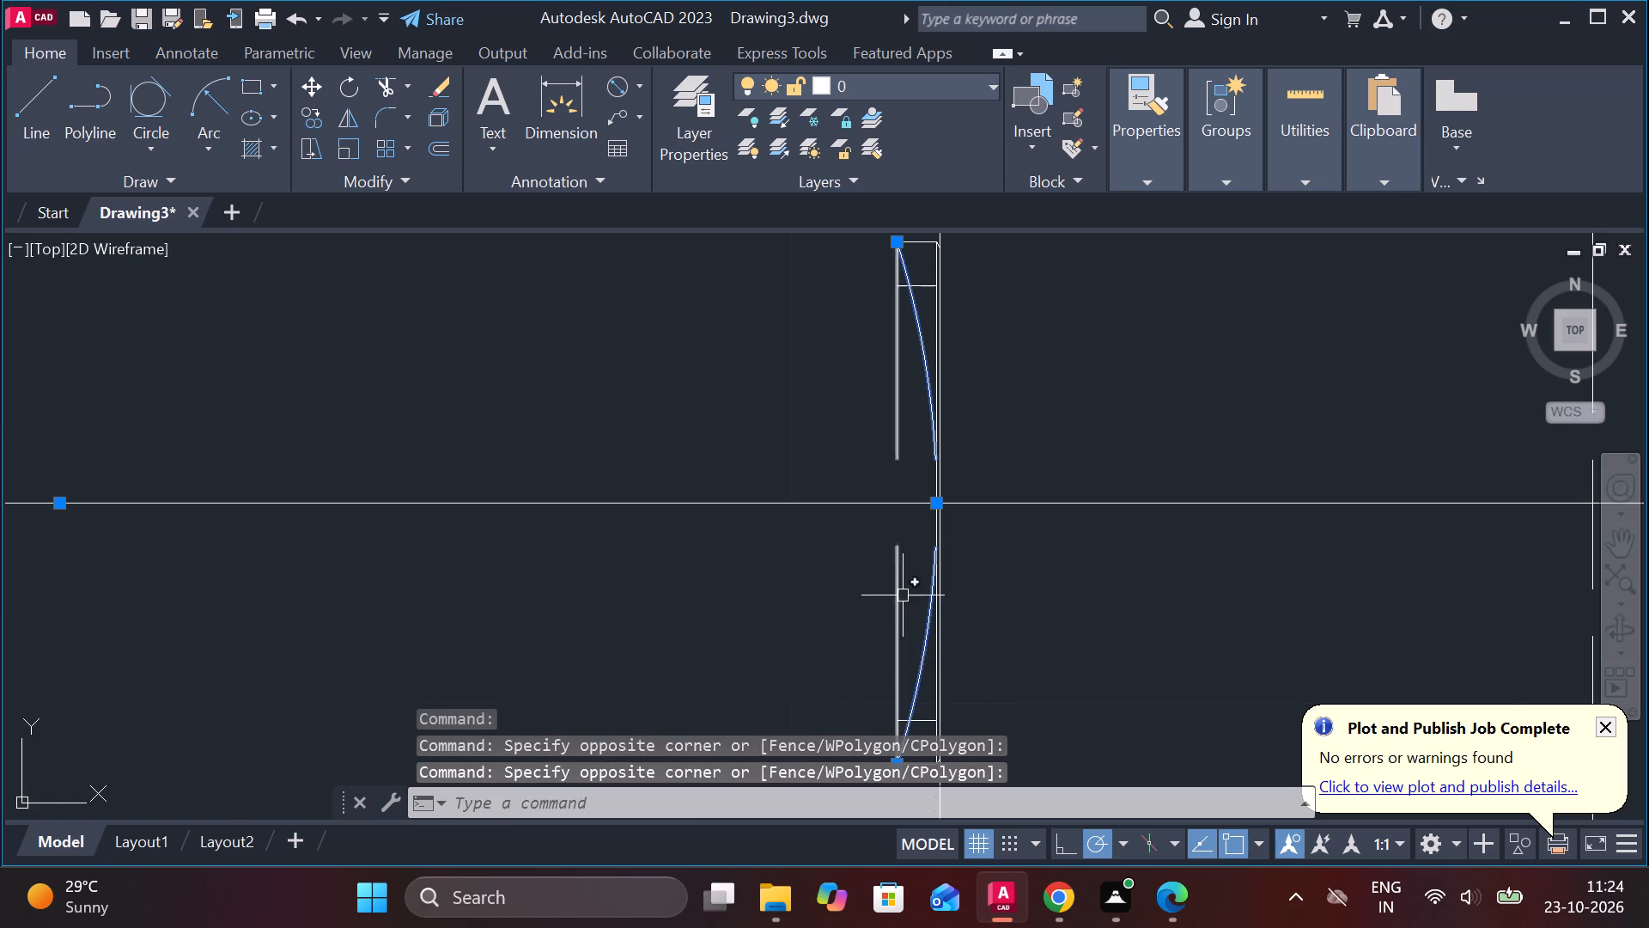
pyautogui.scroll(-2, 890, 601)
pyautogui.write('E')
pyautogui.press('space')
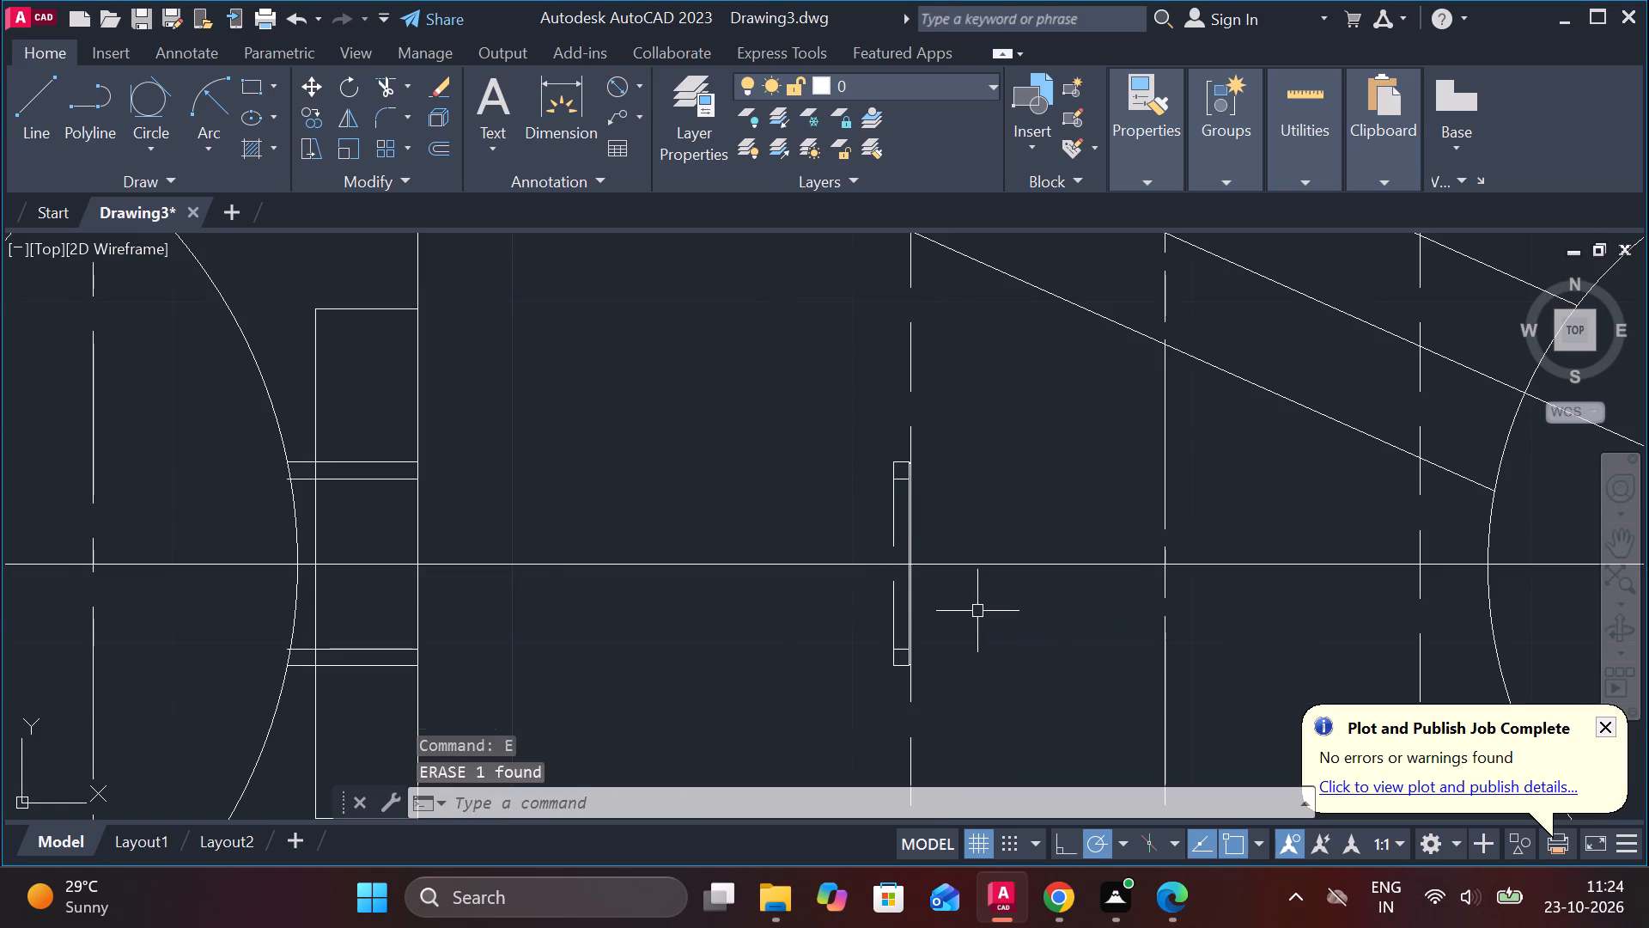
# Erase the vertical end lines and upper short horizontal segments left over from the thumb screw's tip.
pyautogui.click(894, 468)
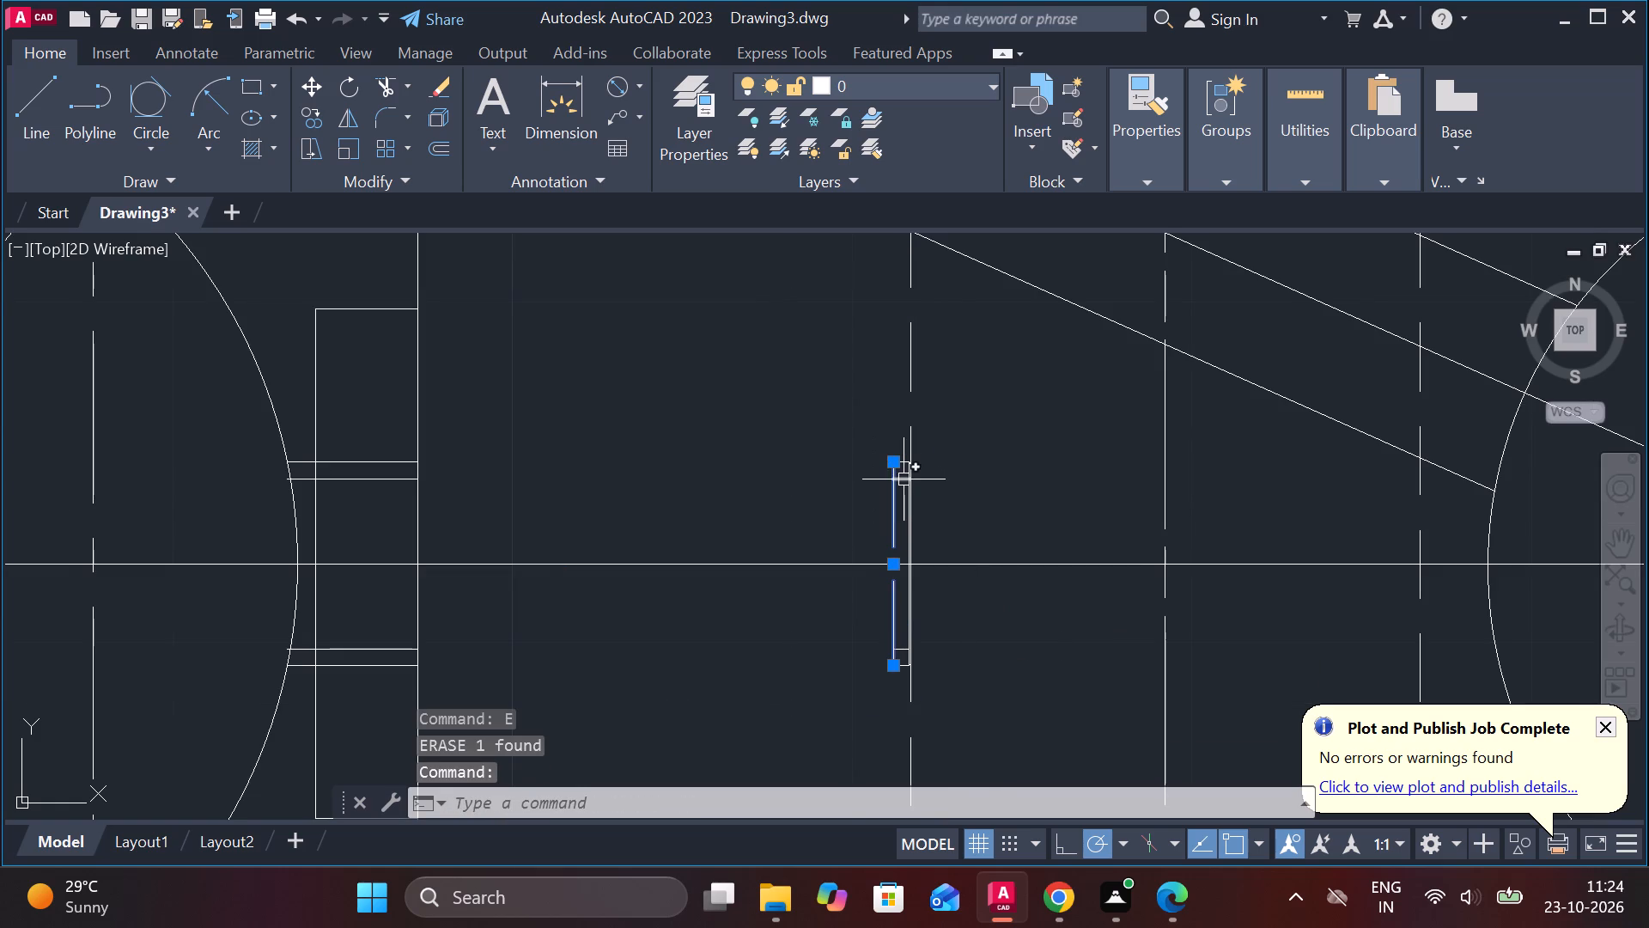
pyautogui.scroll(3, 904, 480)
pyautogui.click(881, 479)
pyautogui.click(896, 408)
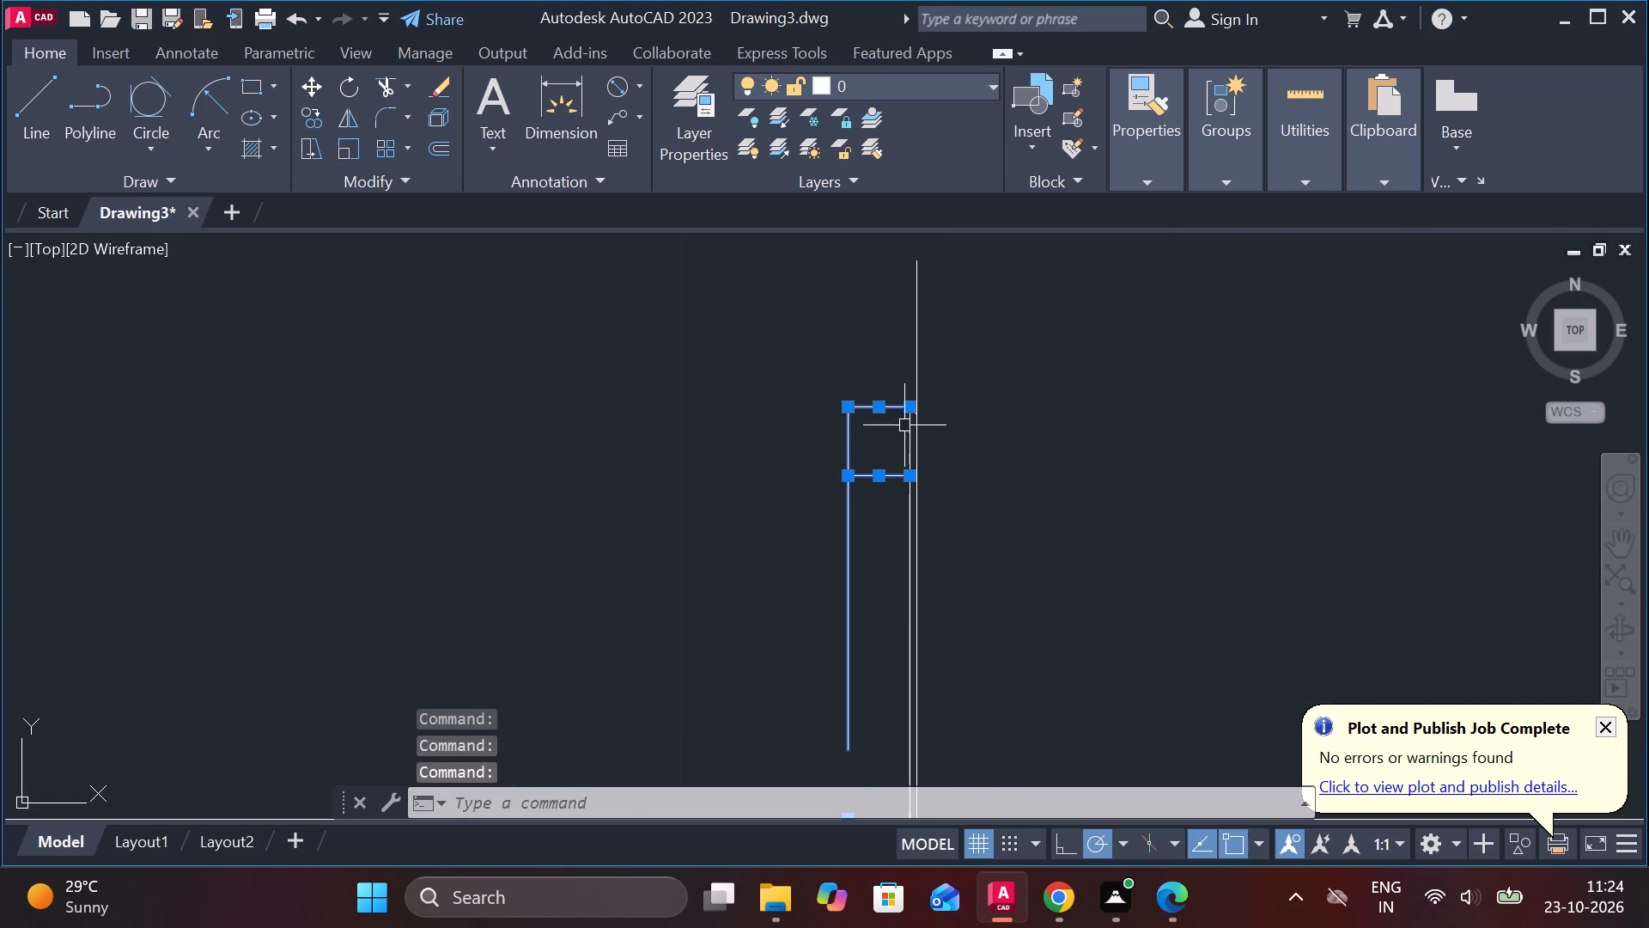
pyautogui.click(908, 428)
pyautogui.write('E')
pyautogui.press('space')
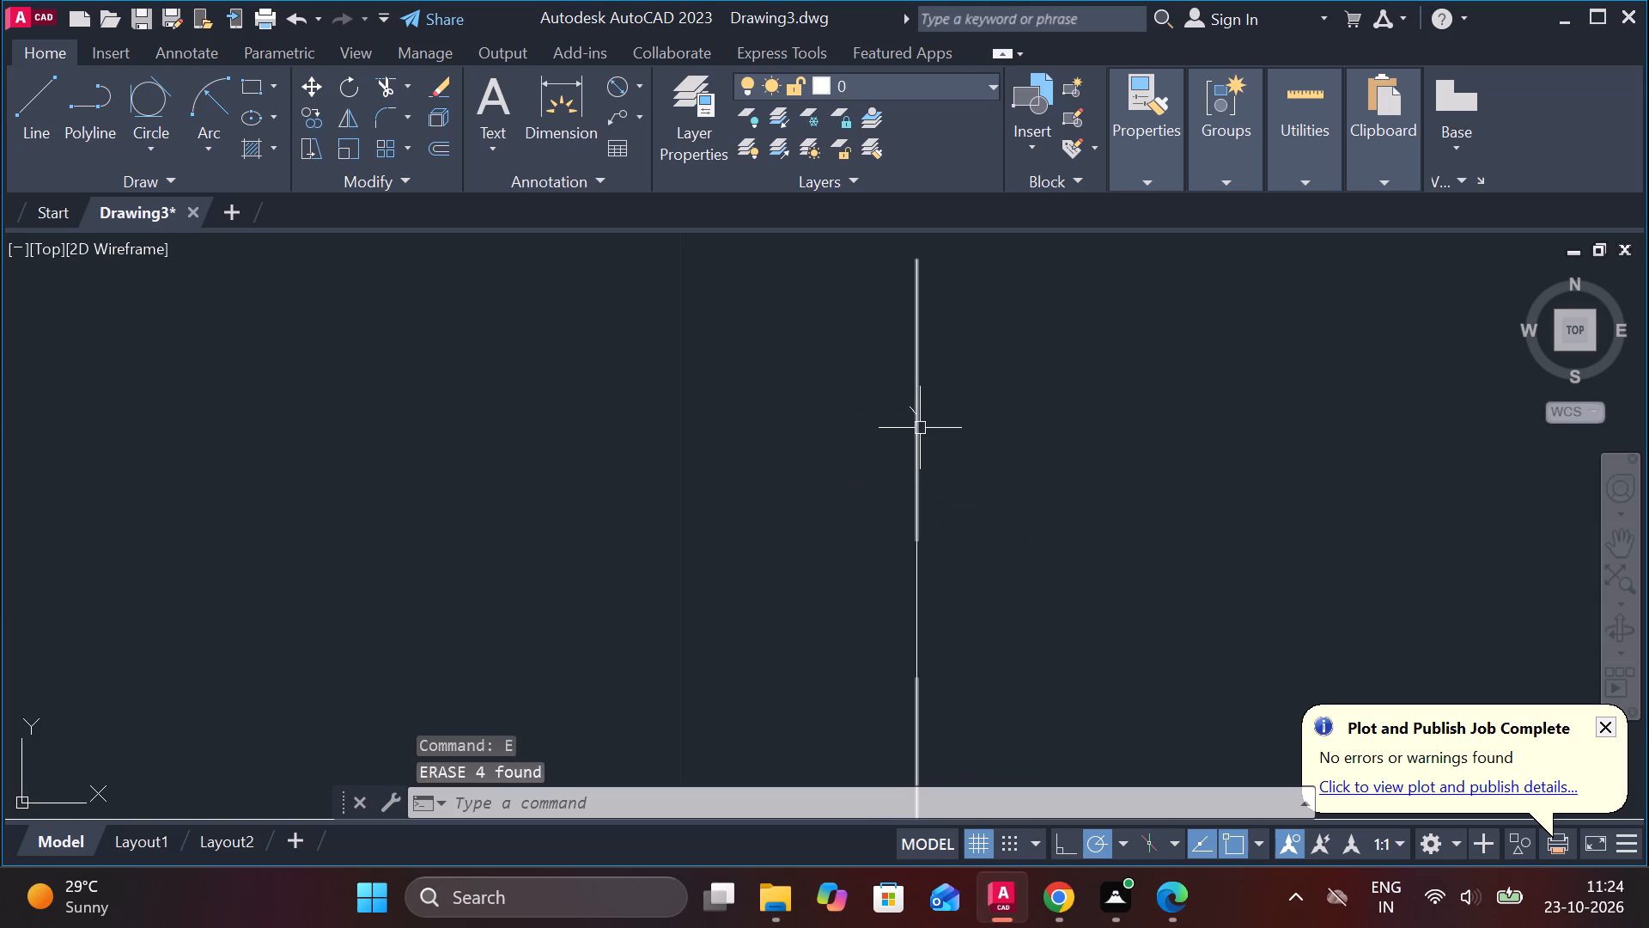
# Erase the tiny slanted line left beside the dashed rod edge at the thumb screw tip's upper corner.
pyautogui.scroll(5, 919, 428)
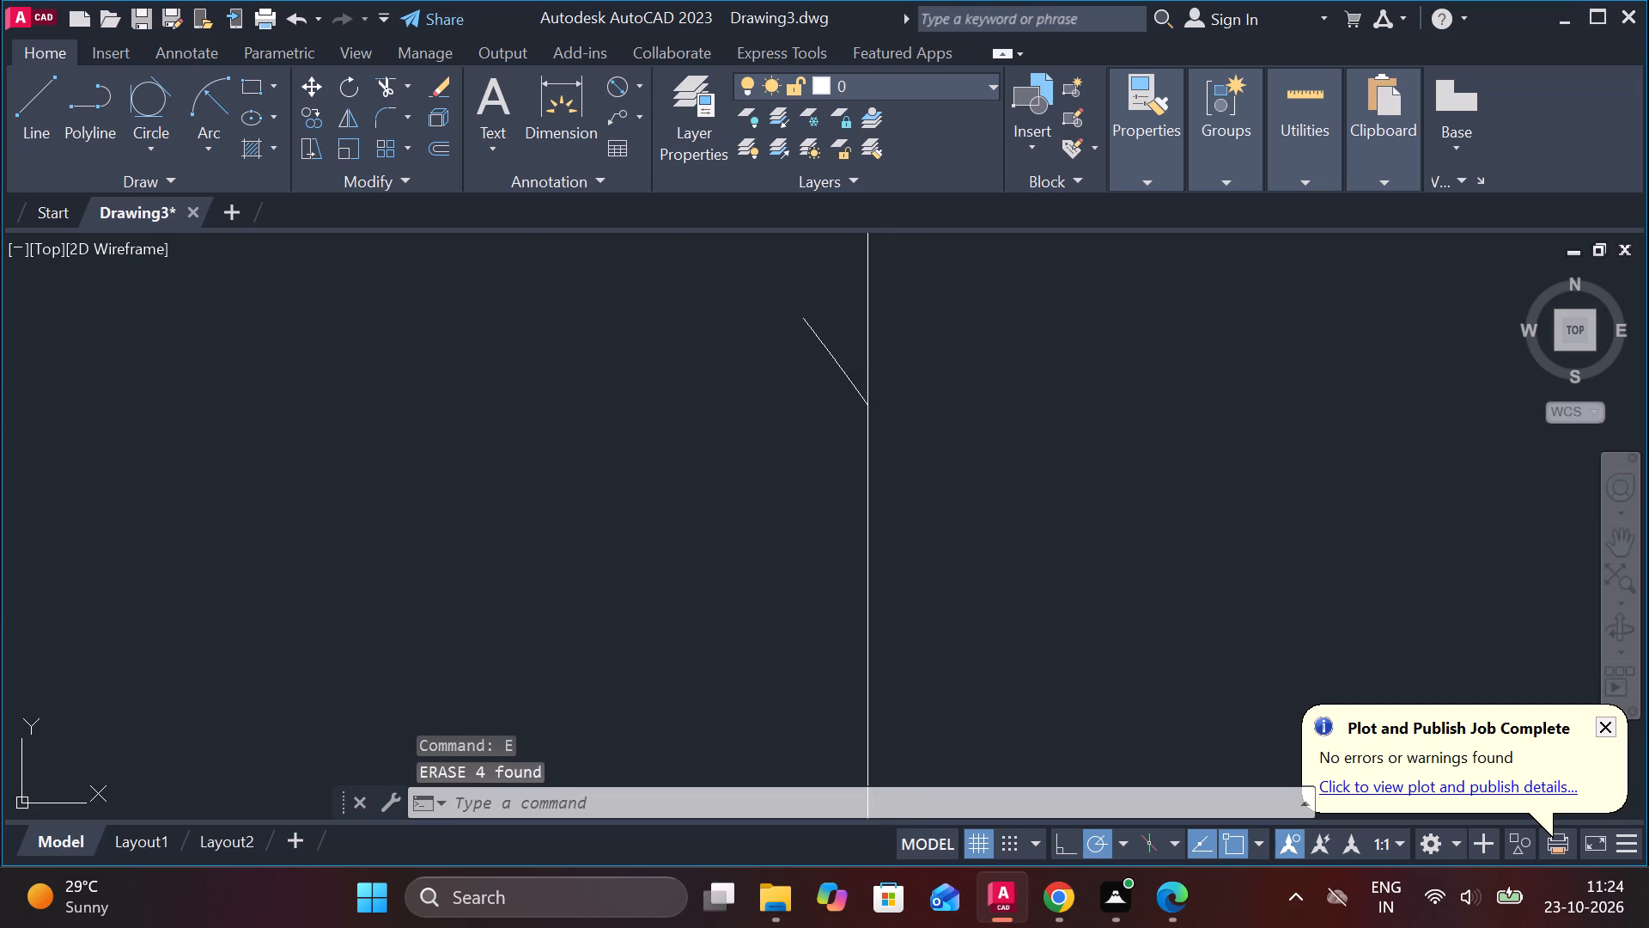
pyautogui.click(838, 360)
pyautogui.write('E')
pyautogui.press('space')
pyautogui.scroll(-6, 894, 490)
pyautogui.scroll(-3, 992, 644)
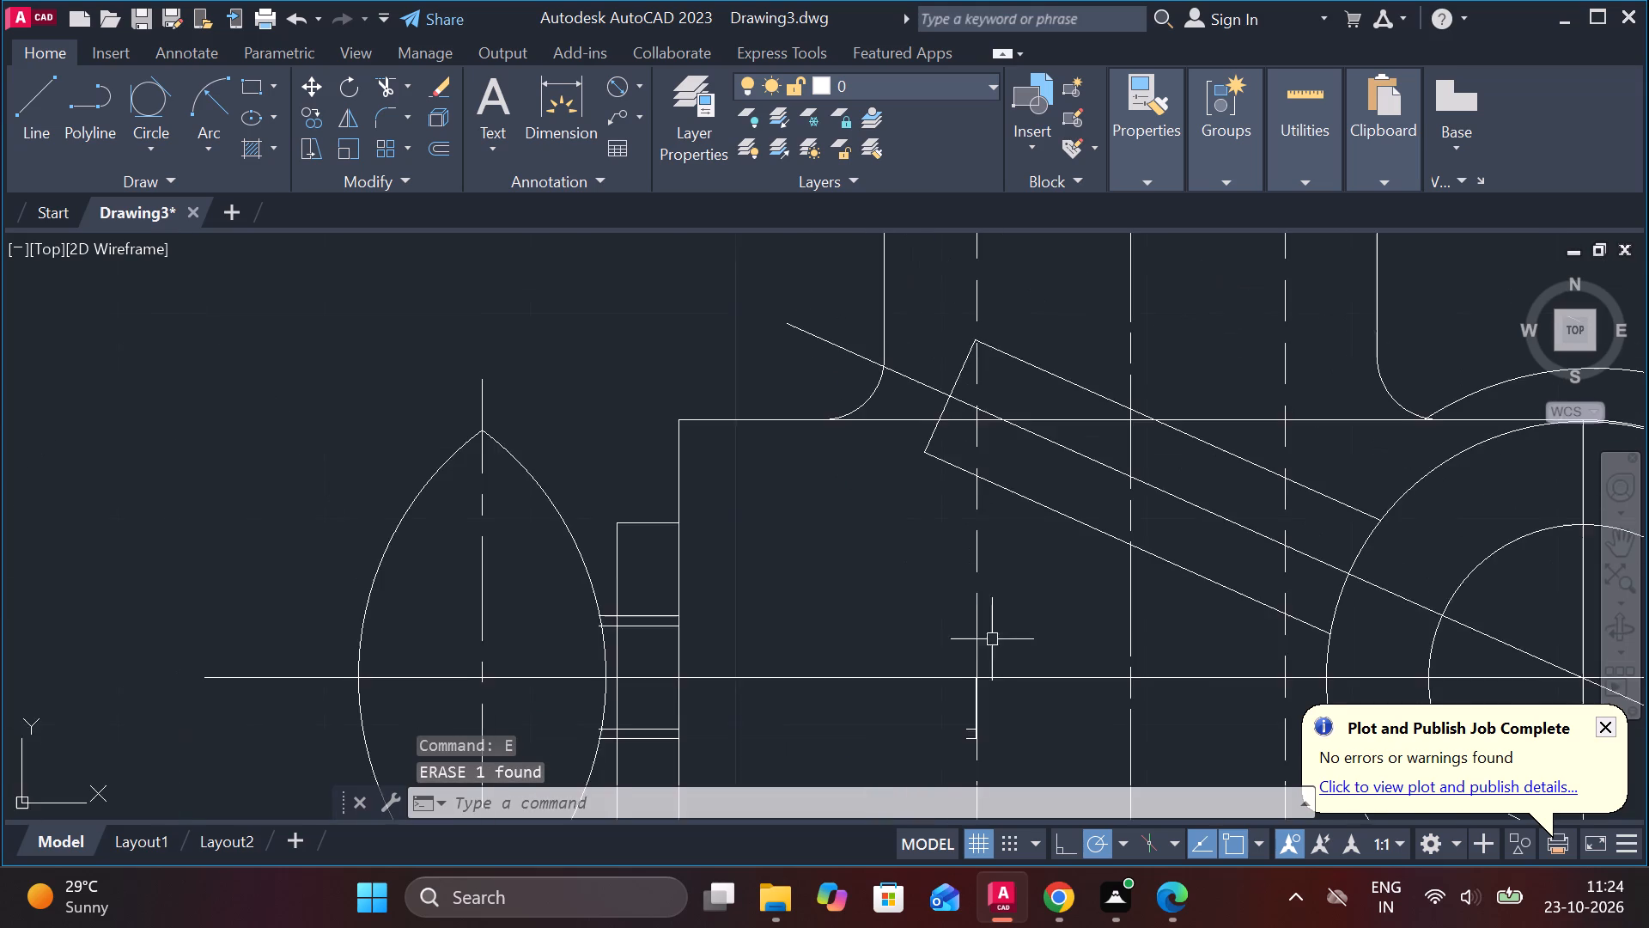
# Erase the two short horizontal segments left below the horizontal centre line from the thumb screw's tip.
pyautogui.moveTo(992, 639); pyautogui.dragTo(976, 498, button='middle')
pyautogui.scroll(3, 955, 606)
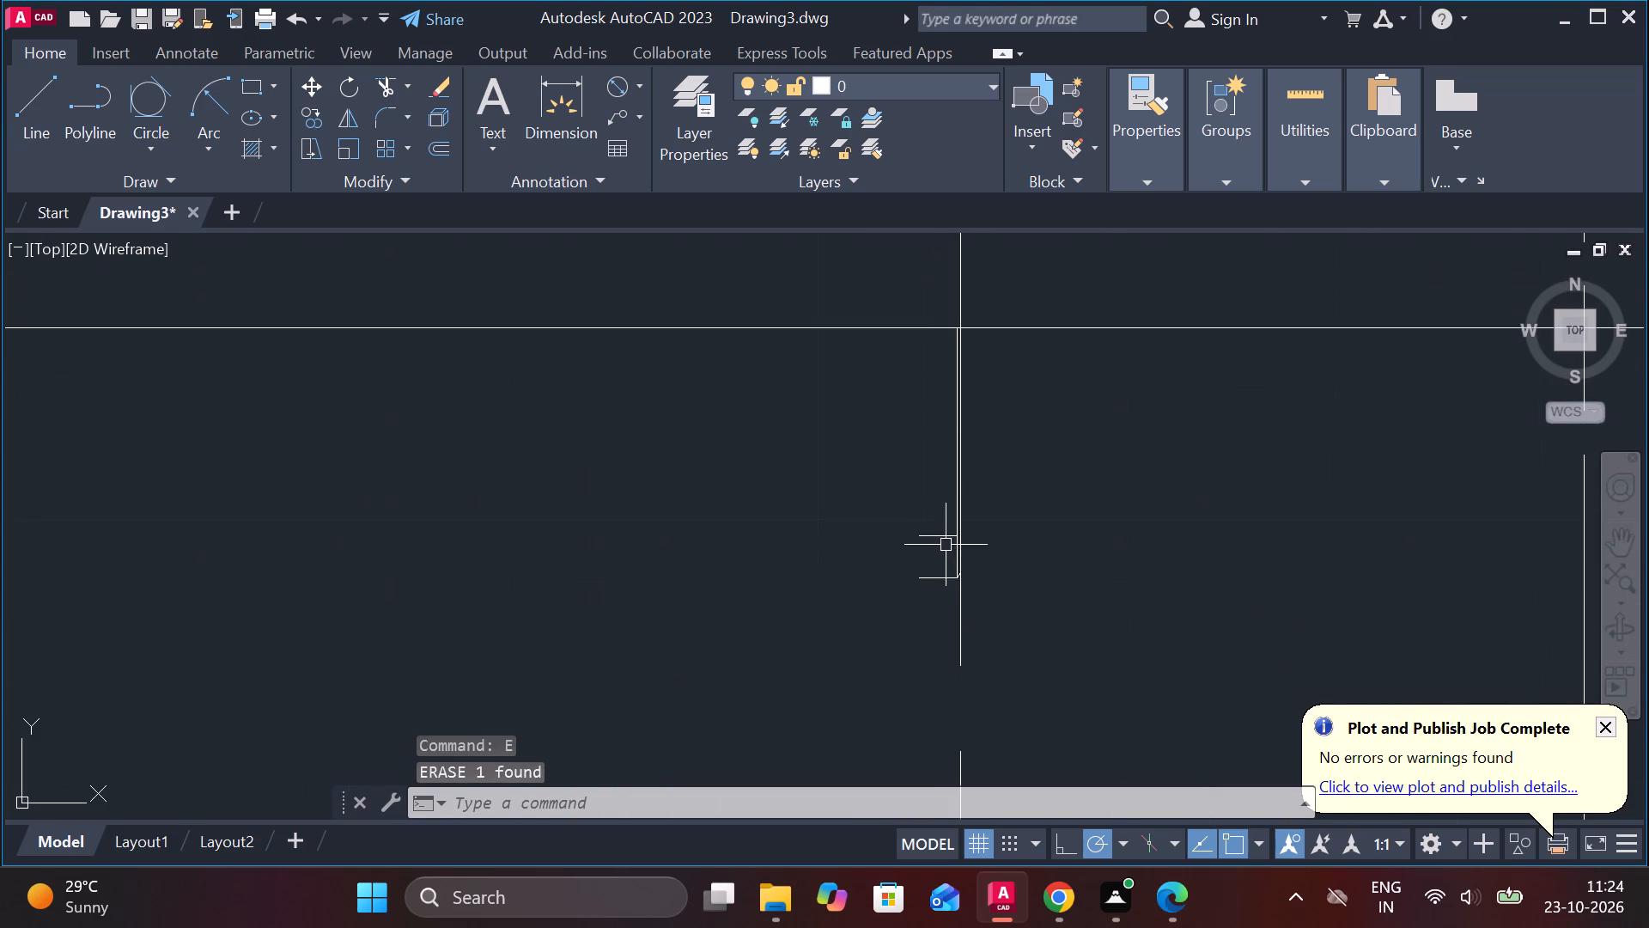
pyautogui.click(946, 545)
pyautogui.click(939, 585)
pyautogui.click(946, 572)
pyautogui.click(960, 540)
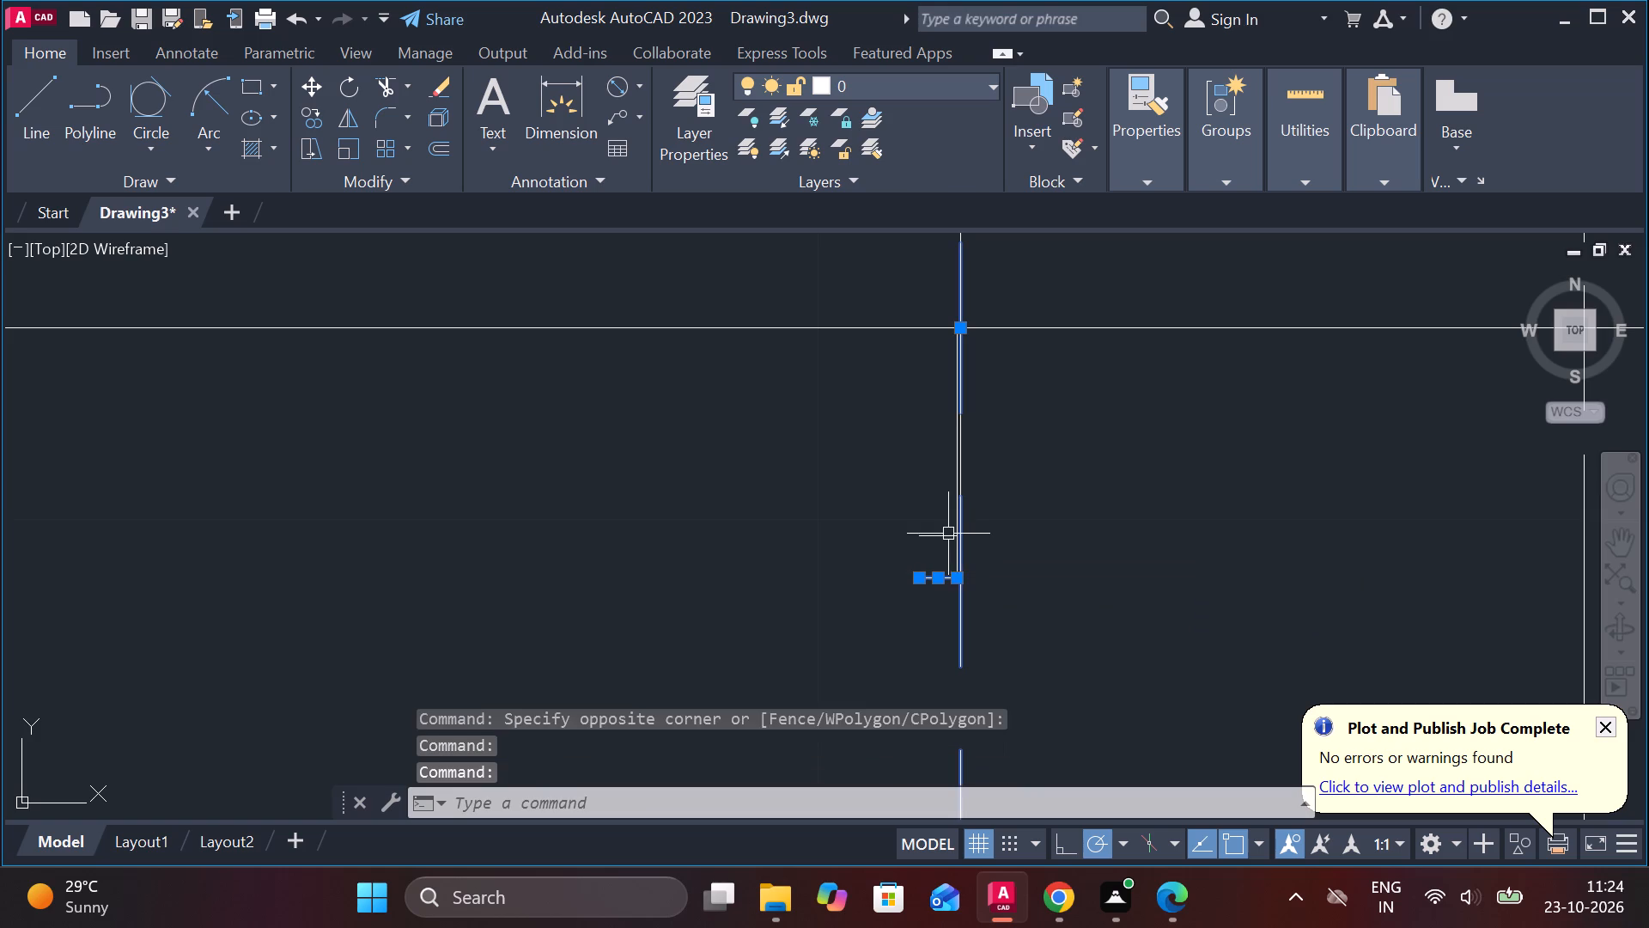
pyautogui.click(943, 534)
pyautogui.press('Escape')
pyautogui.click(926, 579)
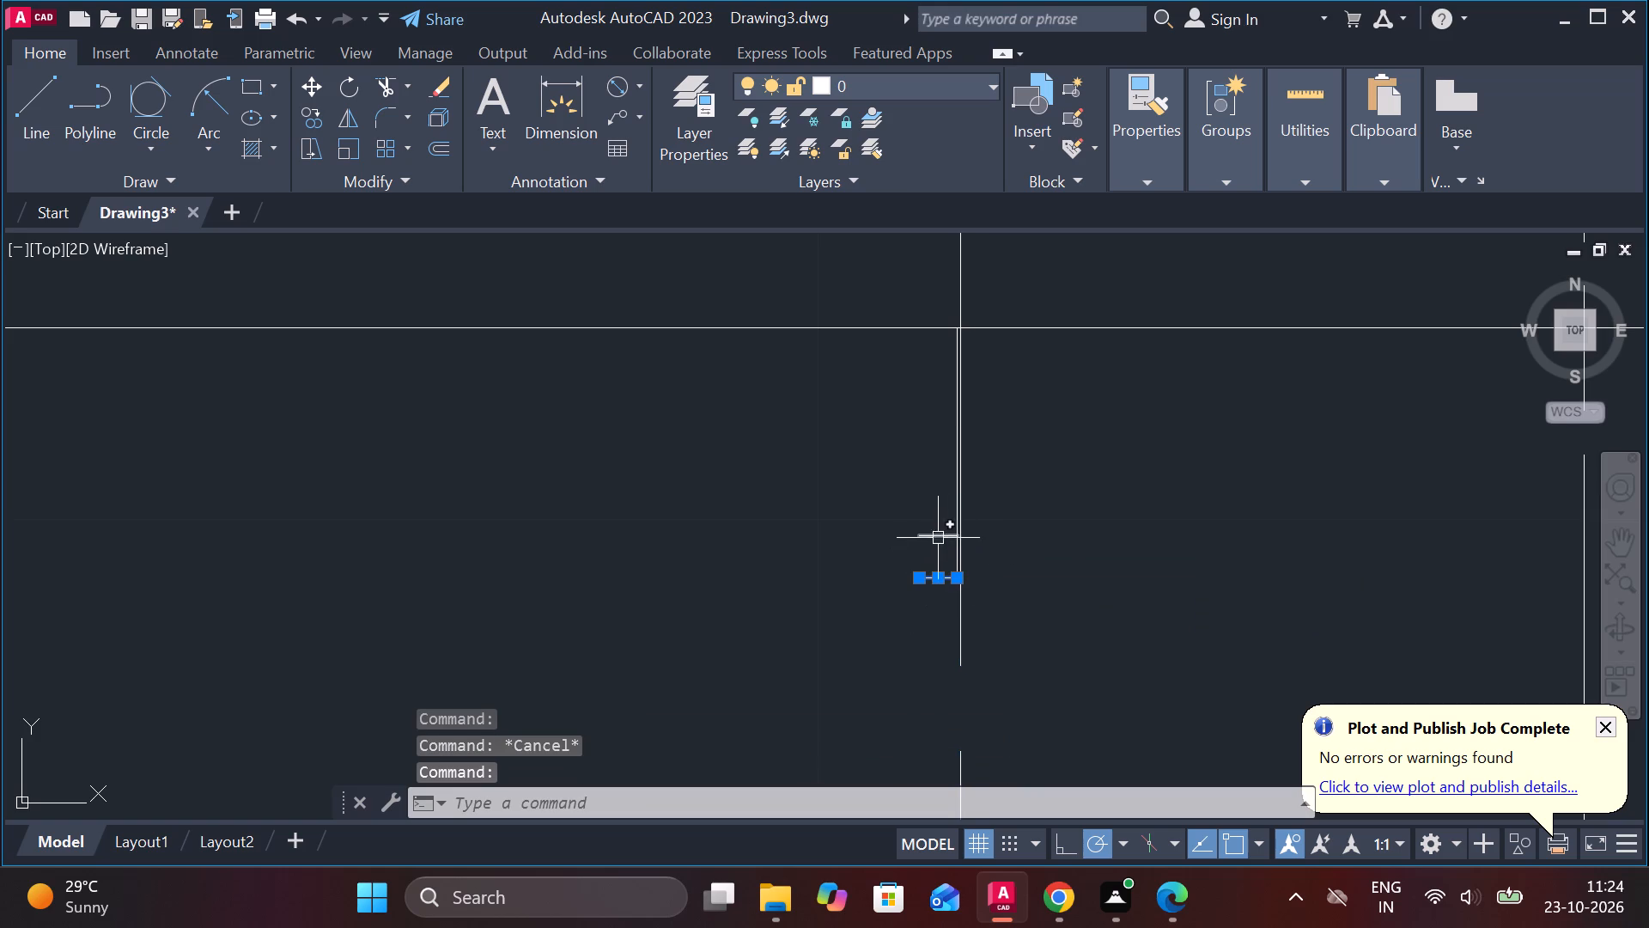
pyautogui.click(940, 534)
pyautogui.write('E')
pyautogui.press('space')
pyautogui.scroll(-1, 1041, 562)
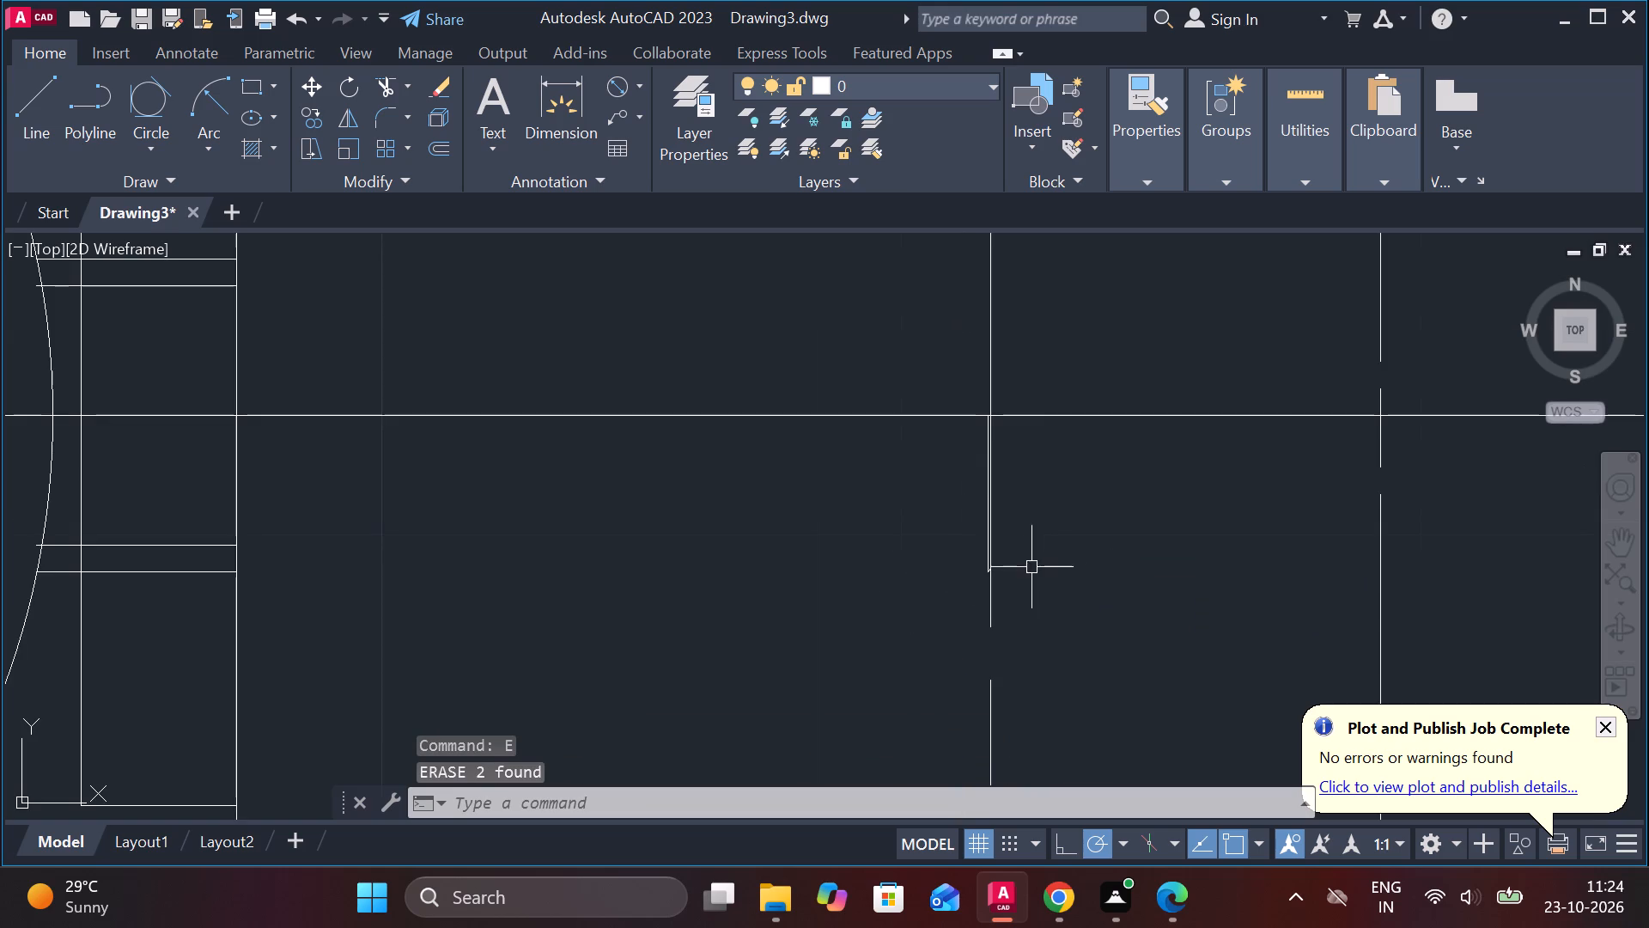
# Erase the thin vertical line and tiny slanted line left beside the dashed rod edge below the horizontal centre line.
pyautogui.scroll(2, 985, 509)
pyautogui.click(985, 509)
pyautogui.scroll(1, 985, 520)
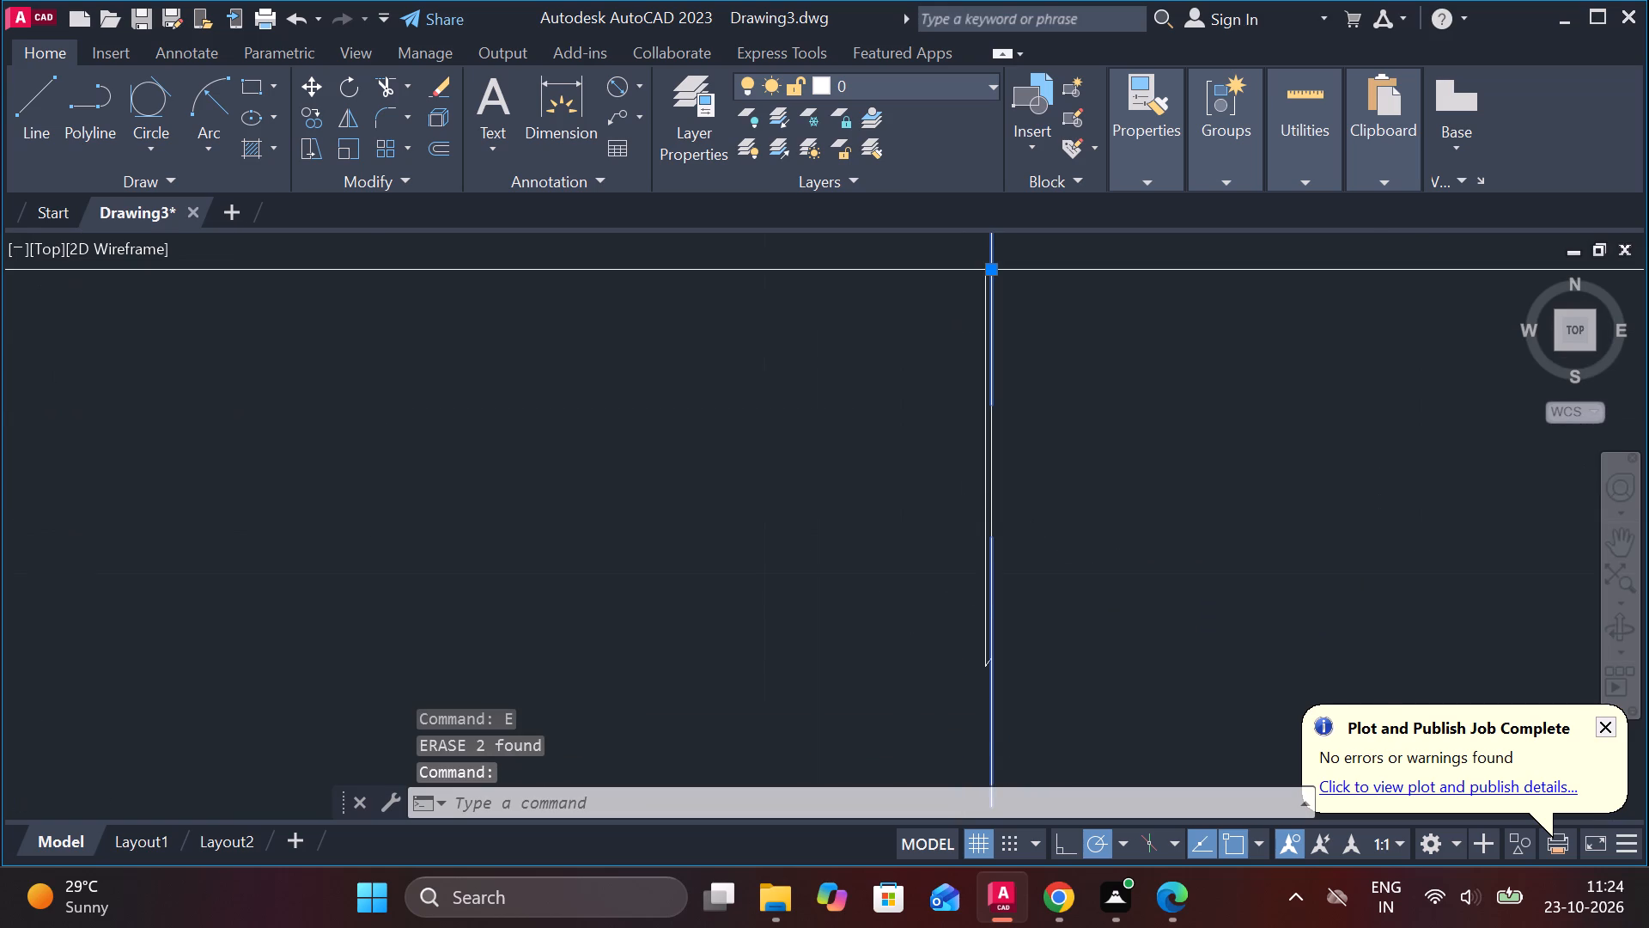
pyautogui.press('e')
pyautogui.press('Escape')
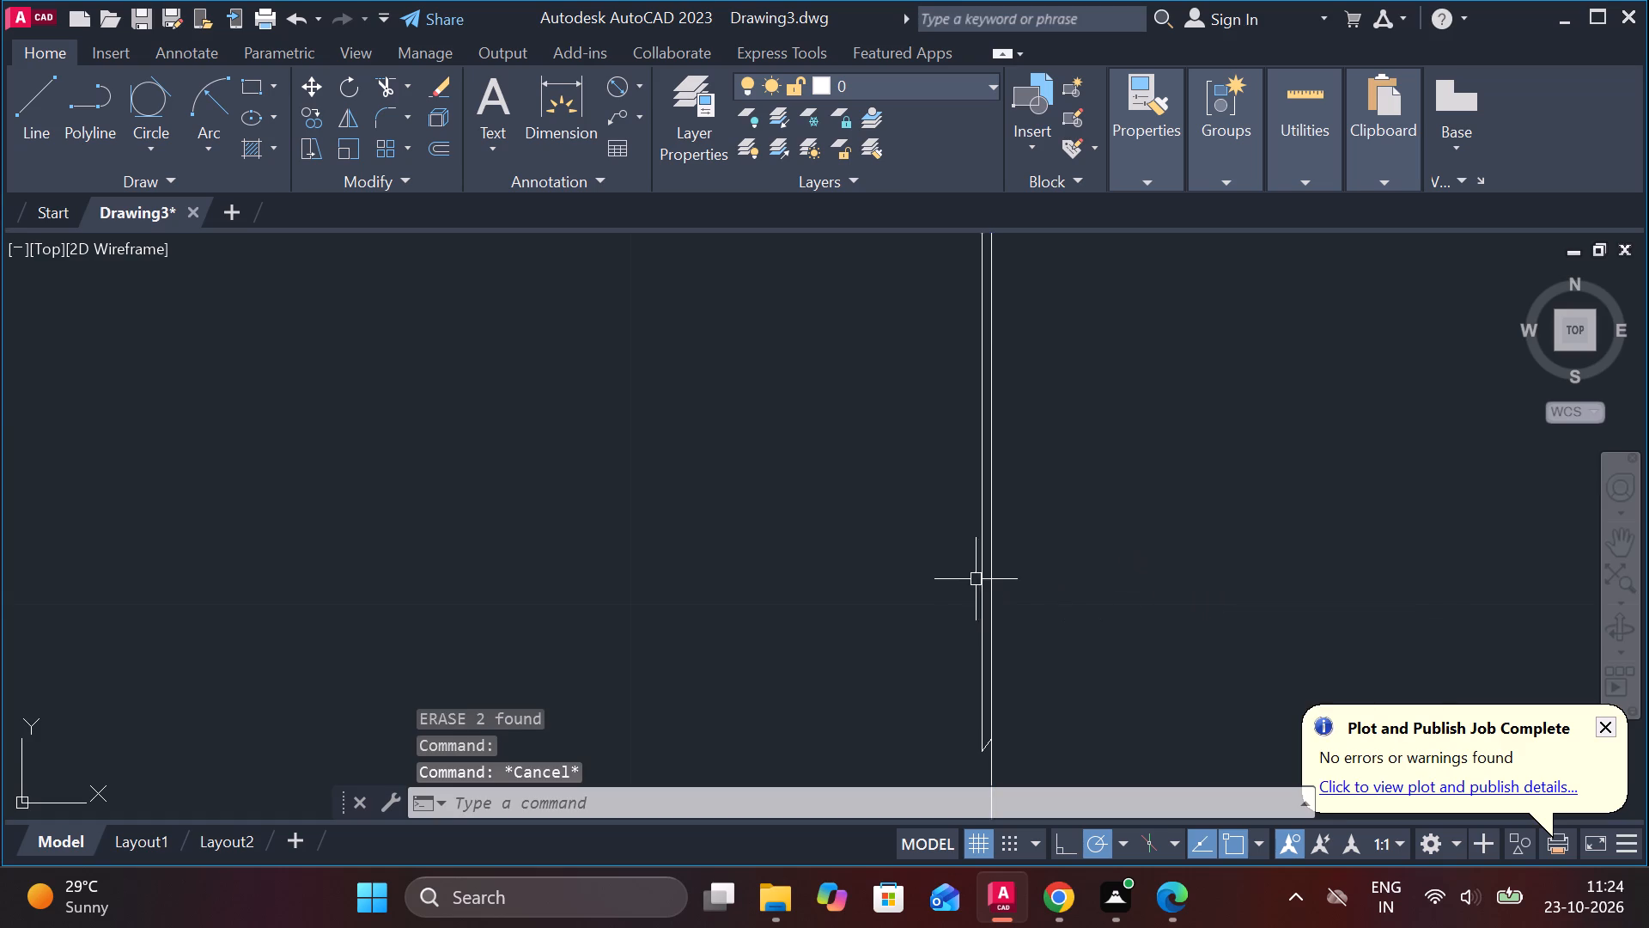
pyautogui.click(978, 575)
pyautogui.scroll(2, 956, 730)
pyautogui.moveTo(1030, 690); pyautogui.dragTo(995, 467, button='middle')
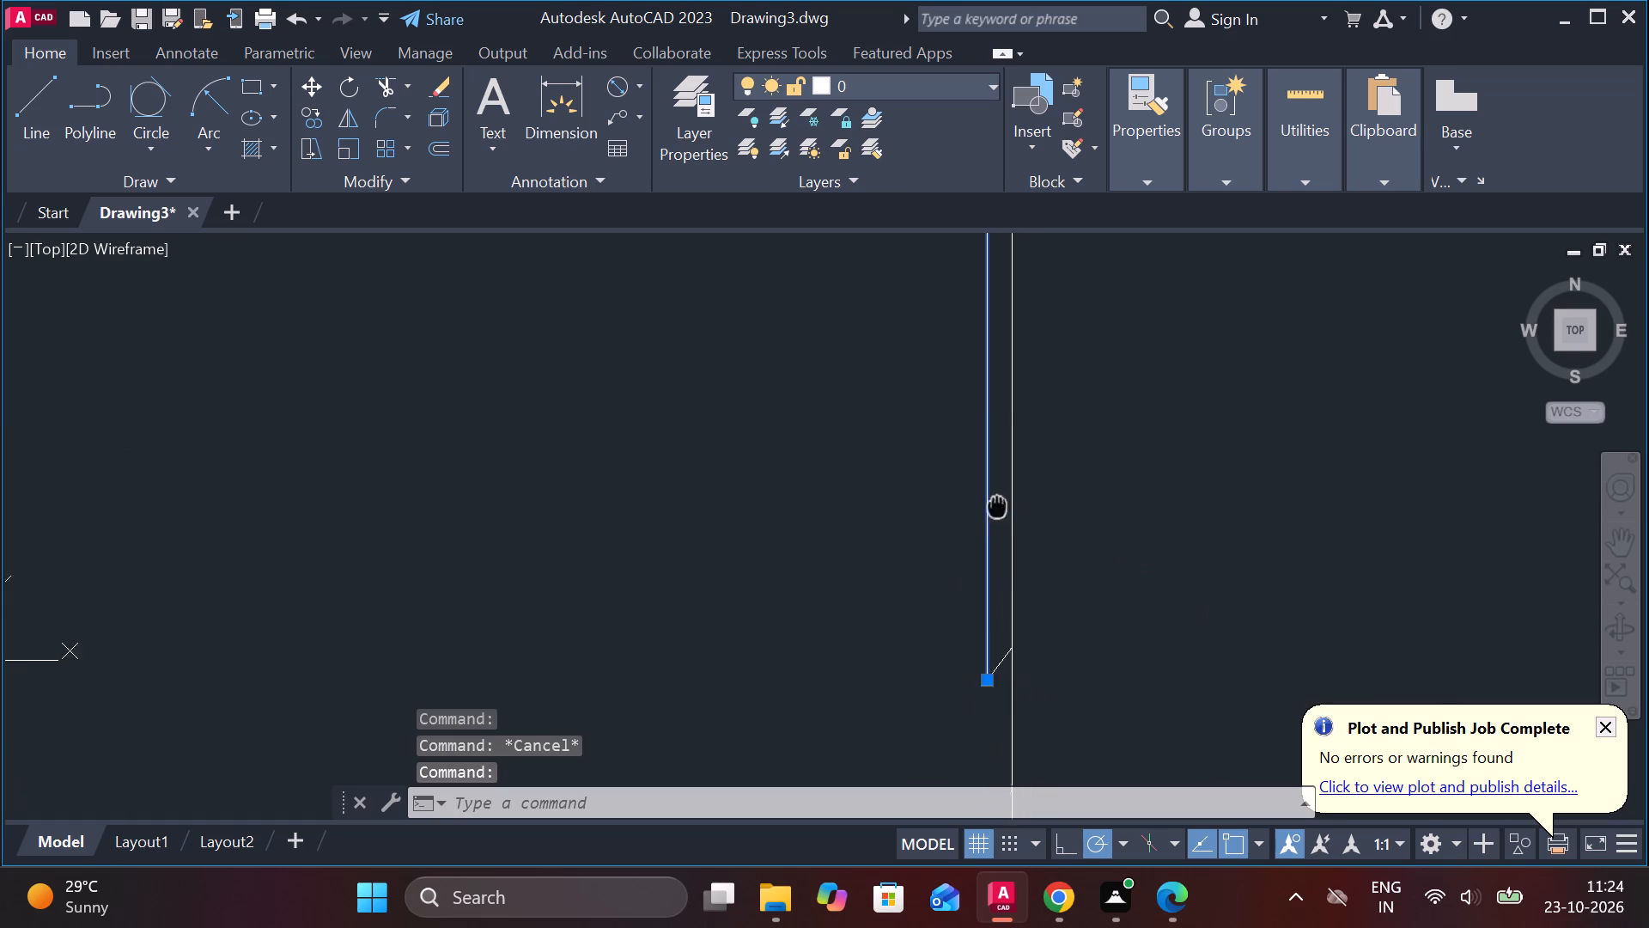
pyautogui.moveTo(995, 467); pyautogui.dragTo(985, 390, button='middle')
pyautogui.click(983, 498)
pyautogui.write('E')
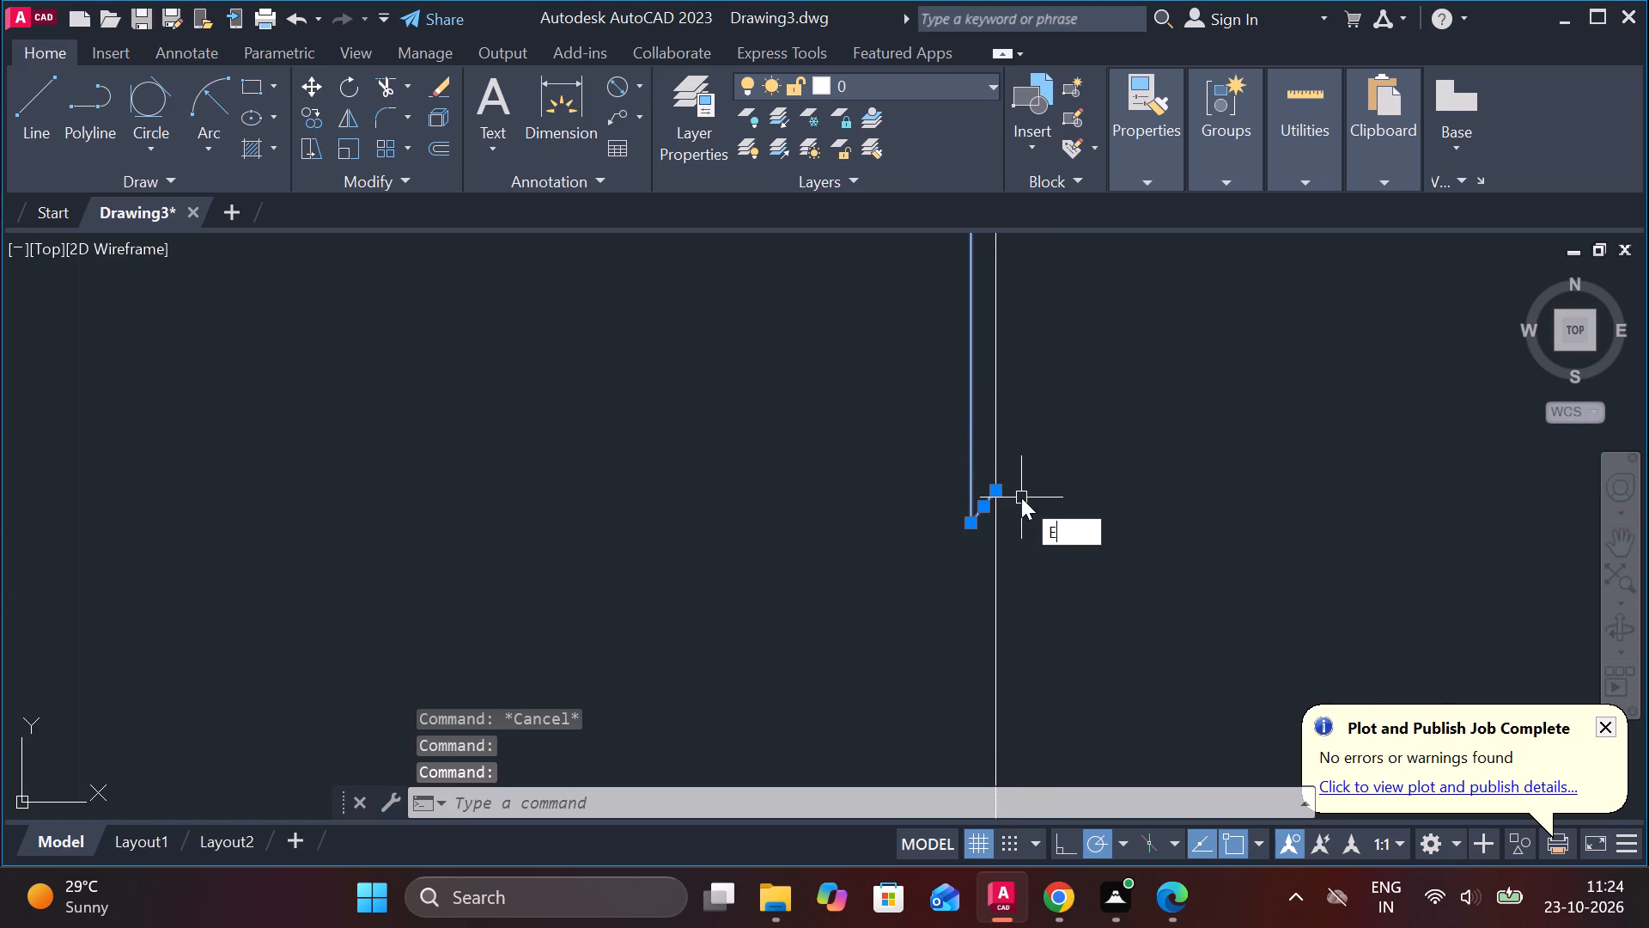
pyautogui.press('space')
# Trim away the vertical rod's left dashed edge and overlapping solid leftovers inside the body, below the inclined rod.
pyautogui.scroll(-2, 1021, 474)
pyautogui.moveTo(1046, 457); pyautogui.dragTo(973, 756, button='middle')
pyautogui.scroll(-2, 973, 754)
pyautogui.scroll(-4, 1046, 571)
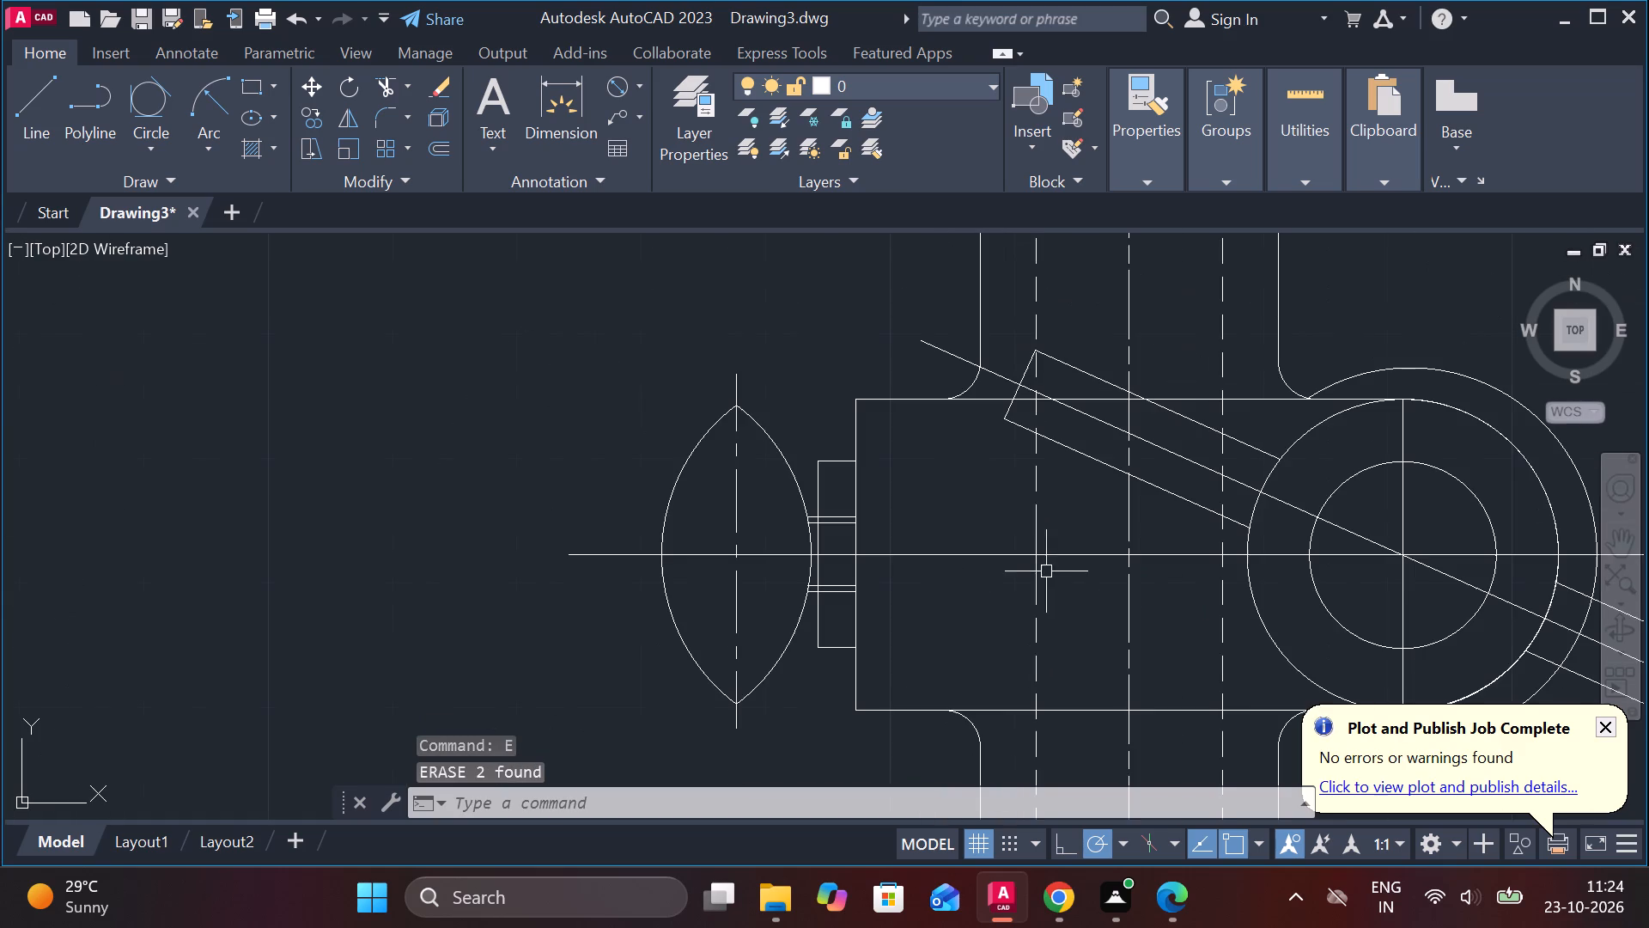
pyautogui.scroll(1, 1092, 623)
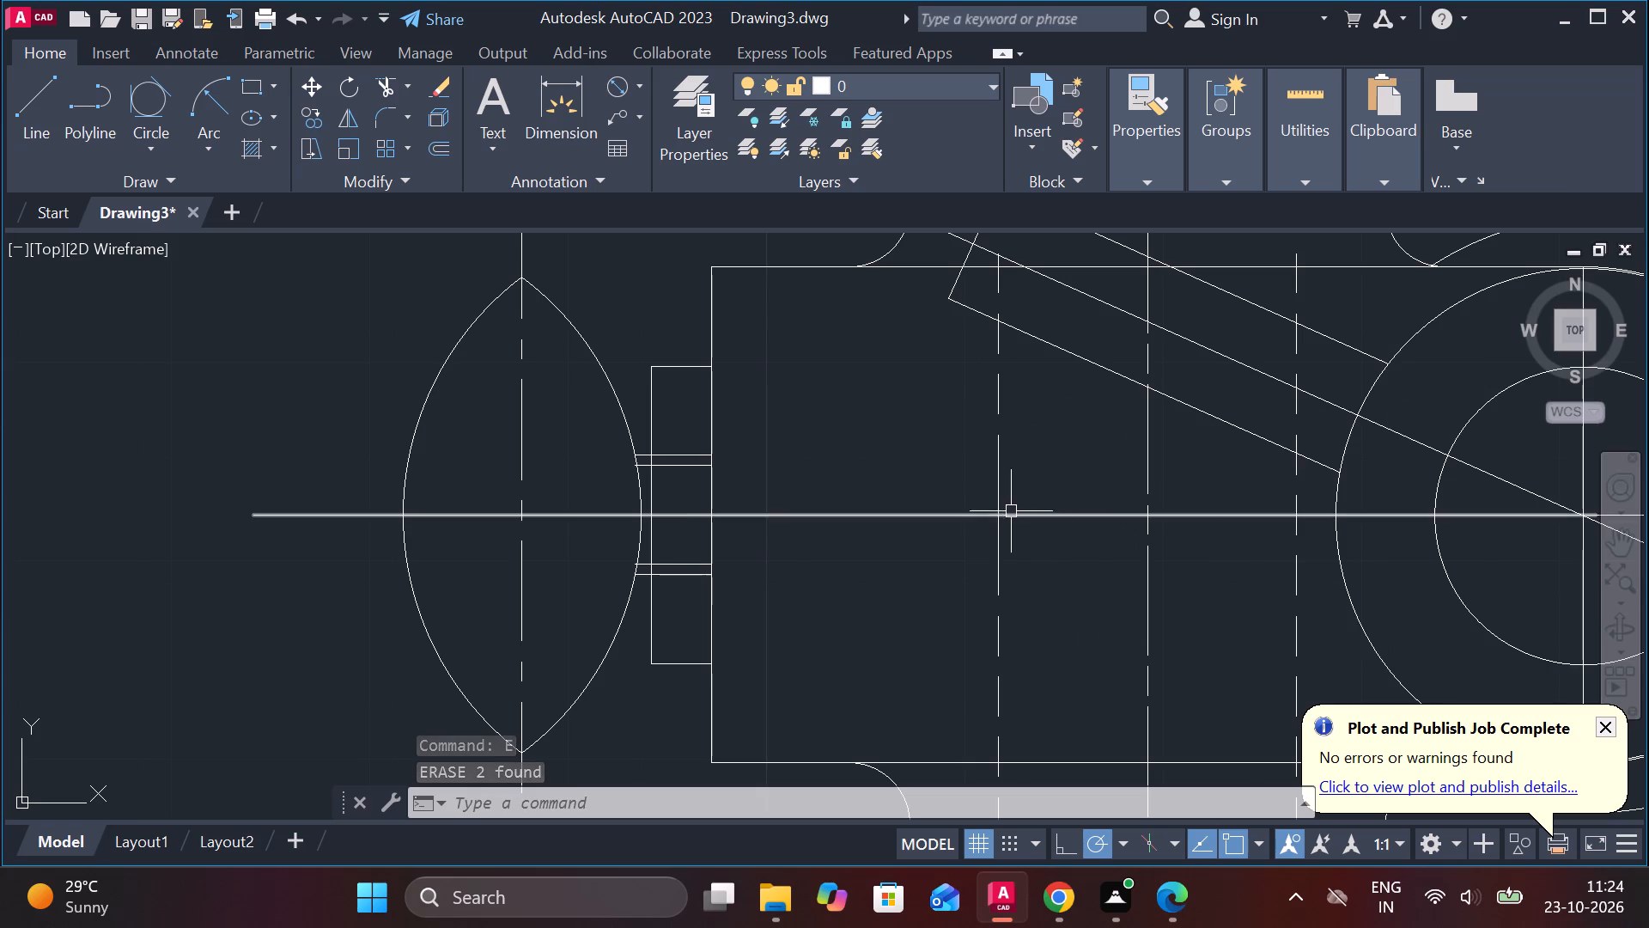
pyautogui.click(1000, 488)
pyautogui.press('Escape')
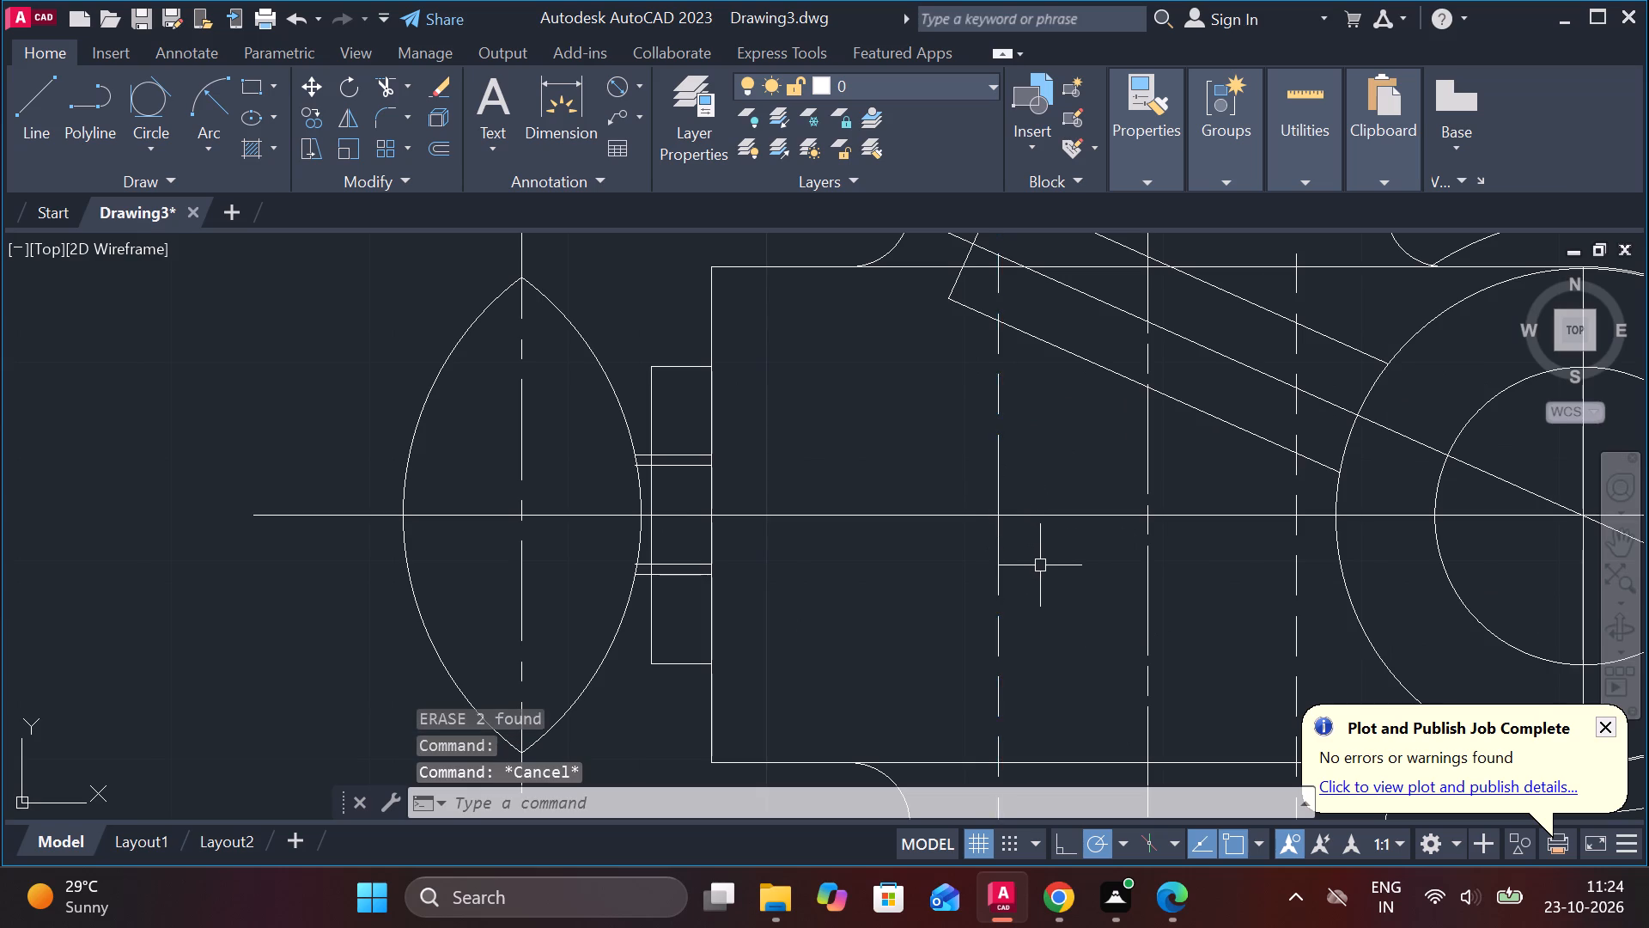
pyautogui.scroll(-2, 1042, 573)
pyautogui.scroll(2, 1034, 567)
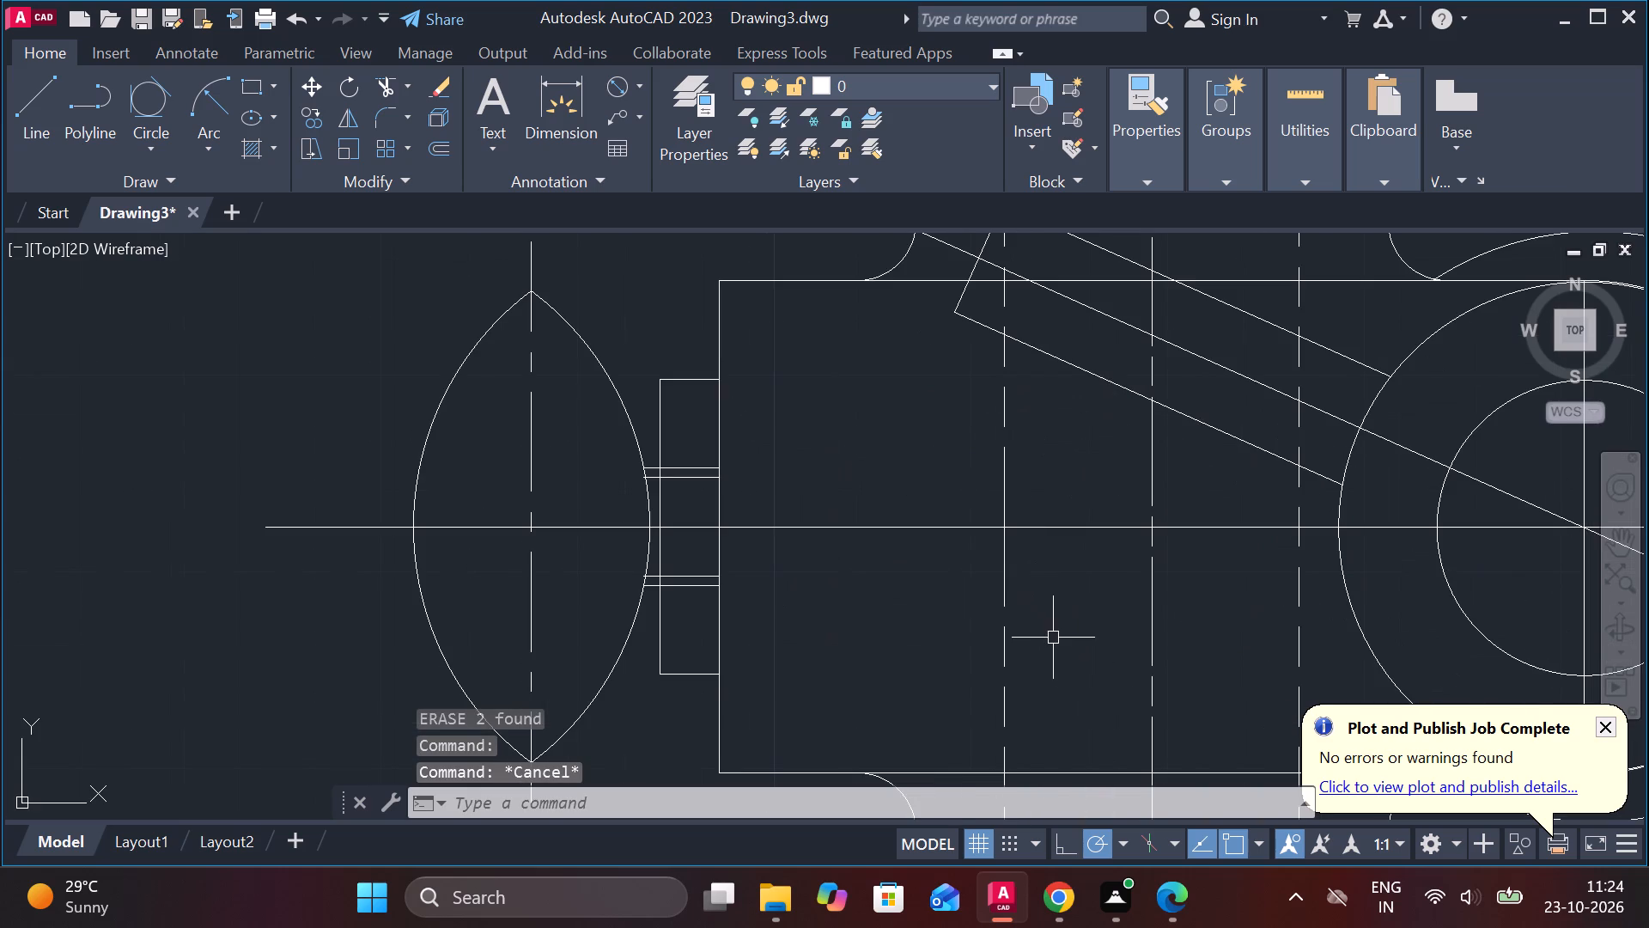
pyautogui.write('TR')
pyautogui.press('space')
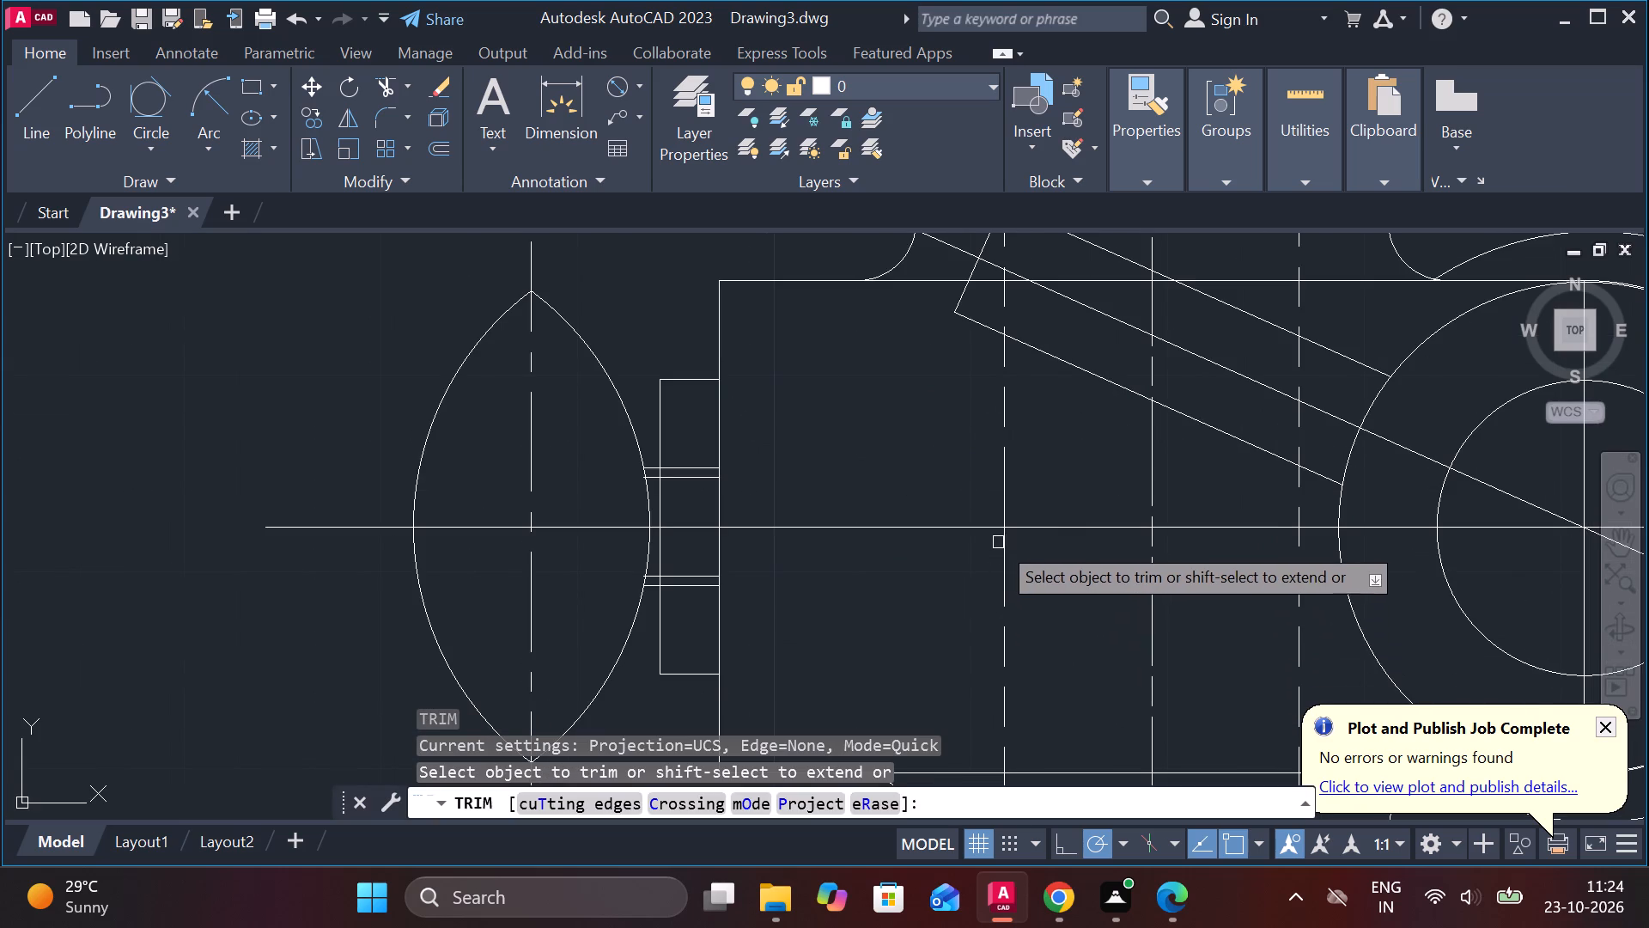
pyautogui.click(1006, 550)
pyautogui.click(1006, 501)
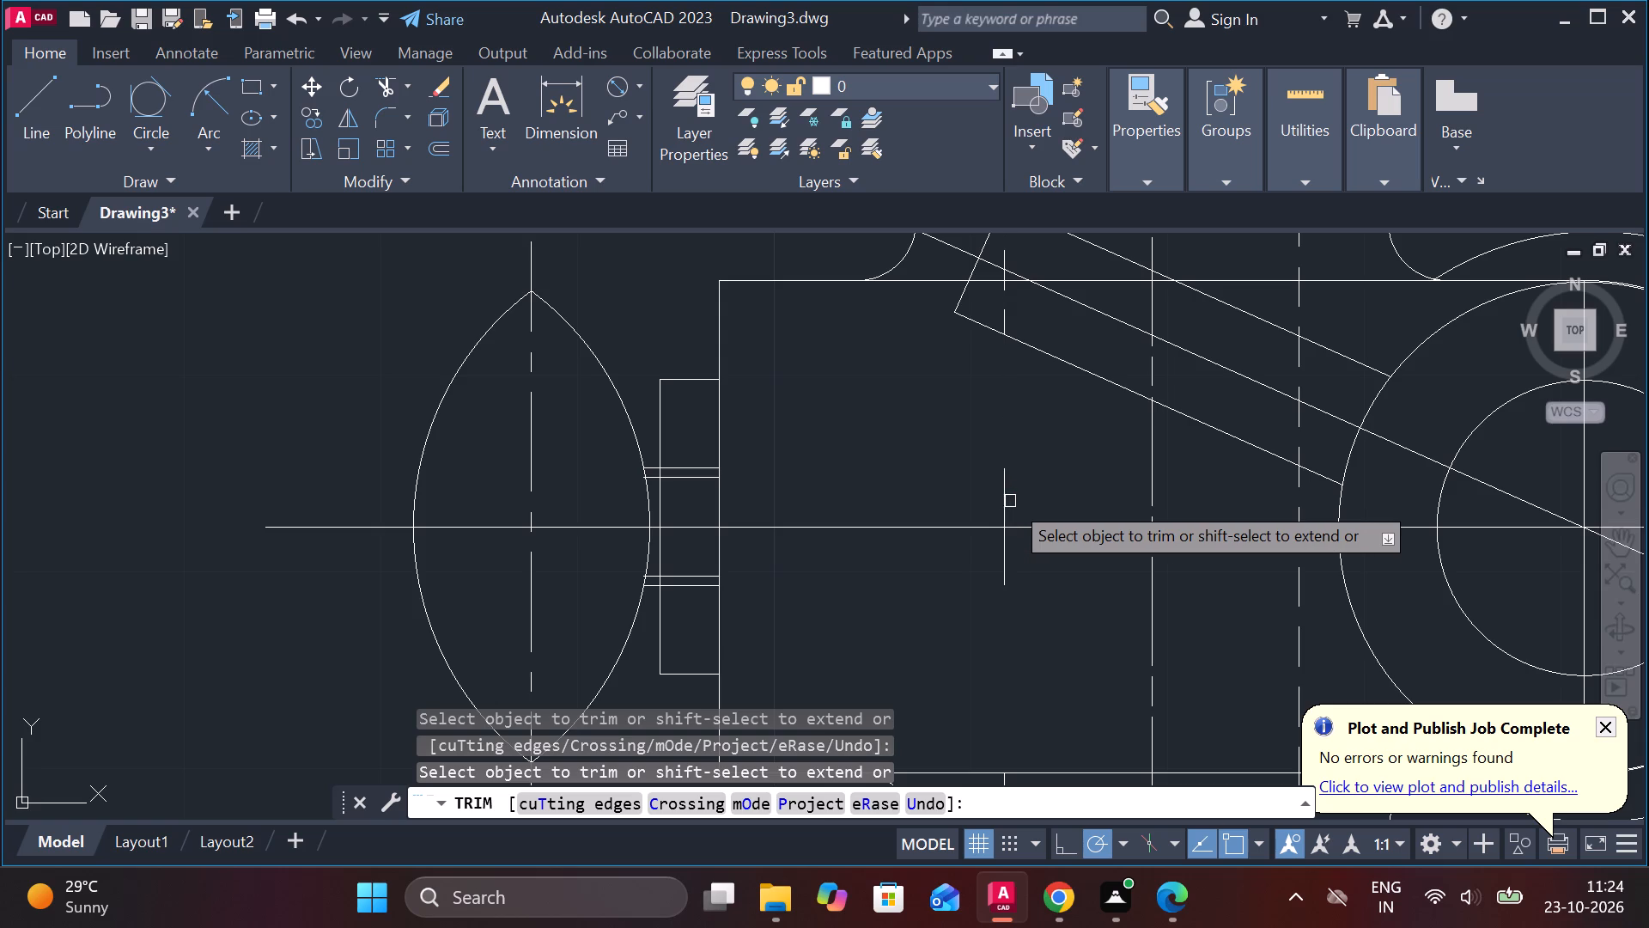
pyautogui.click(1008, 487)
pyautogui.click(1008, 491)
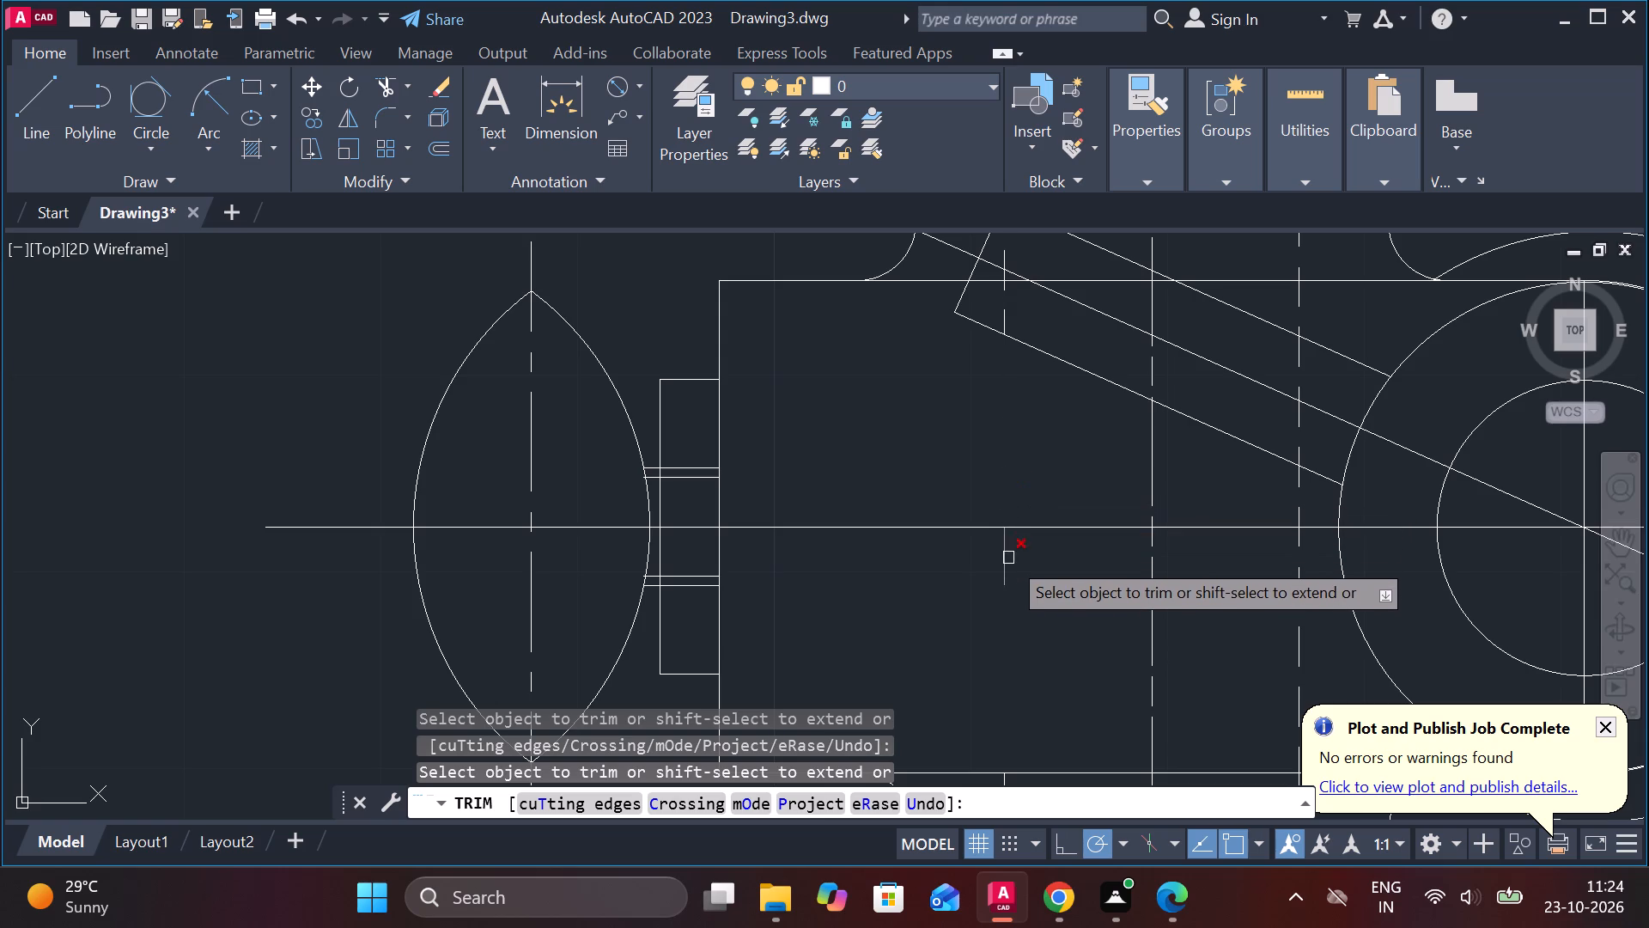
pyautogui.click(1008, 558)
pyautogui.click(1008, 559)
pyautogui.press('Escape')
# Extend the vertical rod's left dashed edge back up through the body to the inclined rod.
pyautogui.write('EX')
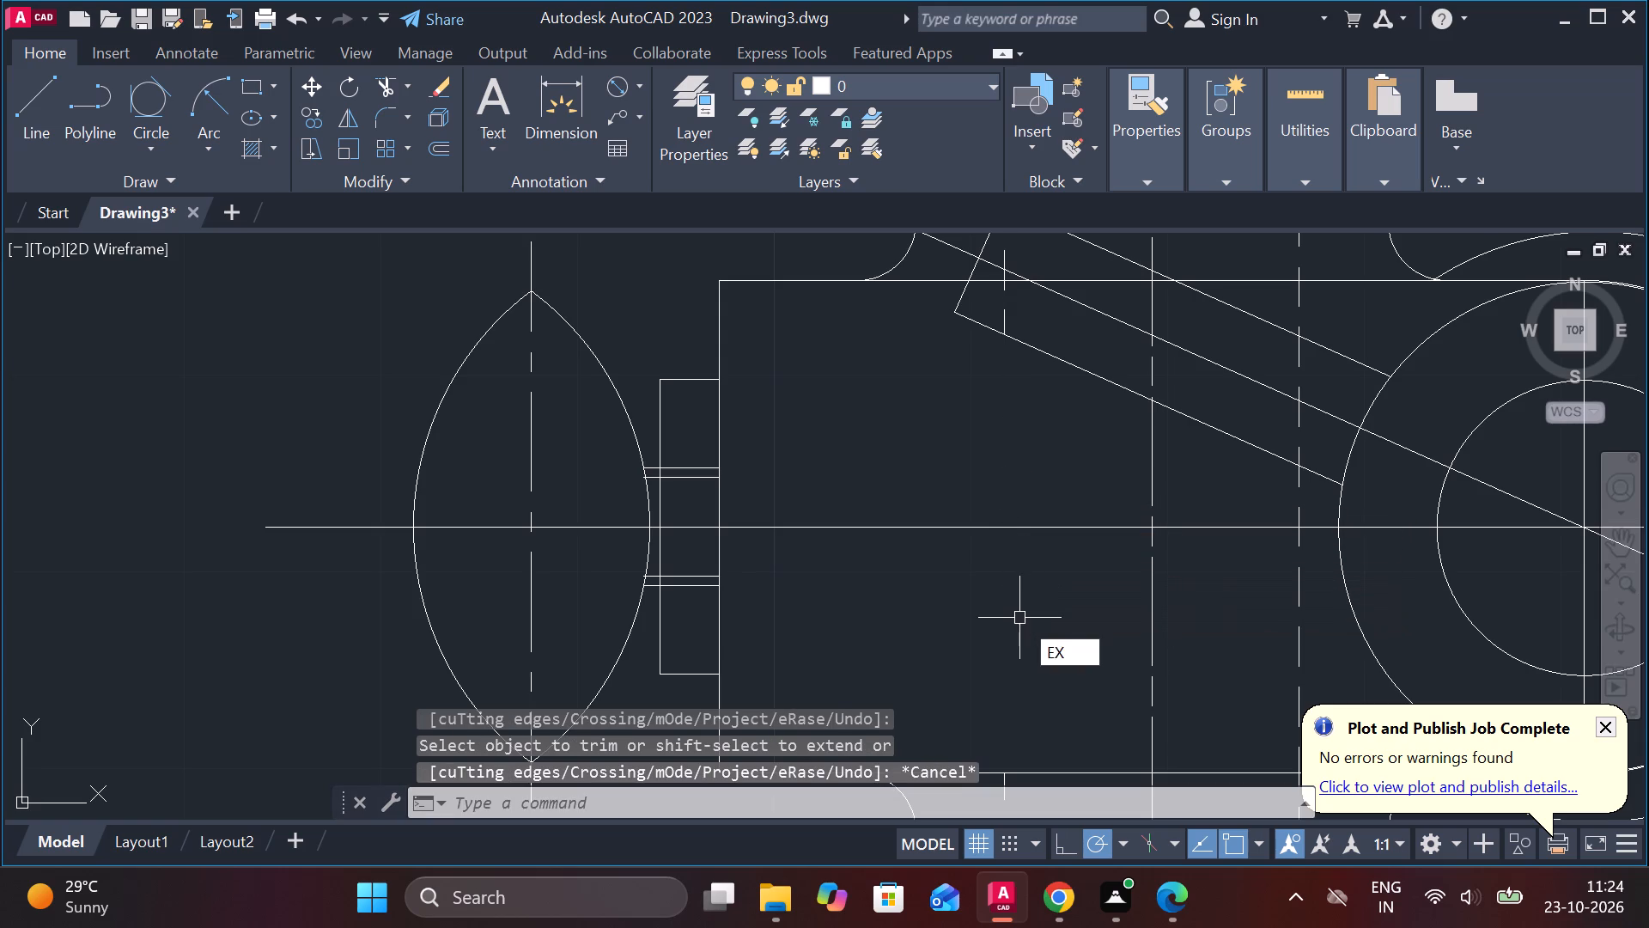
pyautogui.press('space')
pyautogui.moveTo(1018, 634); pyautogui.dragTo(1009, 535, button='middle')
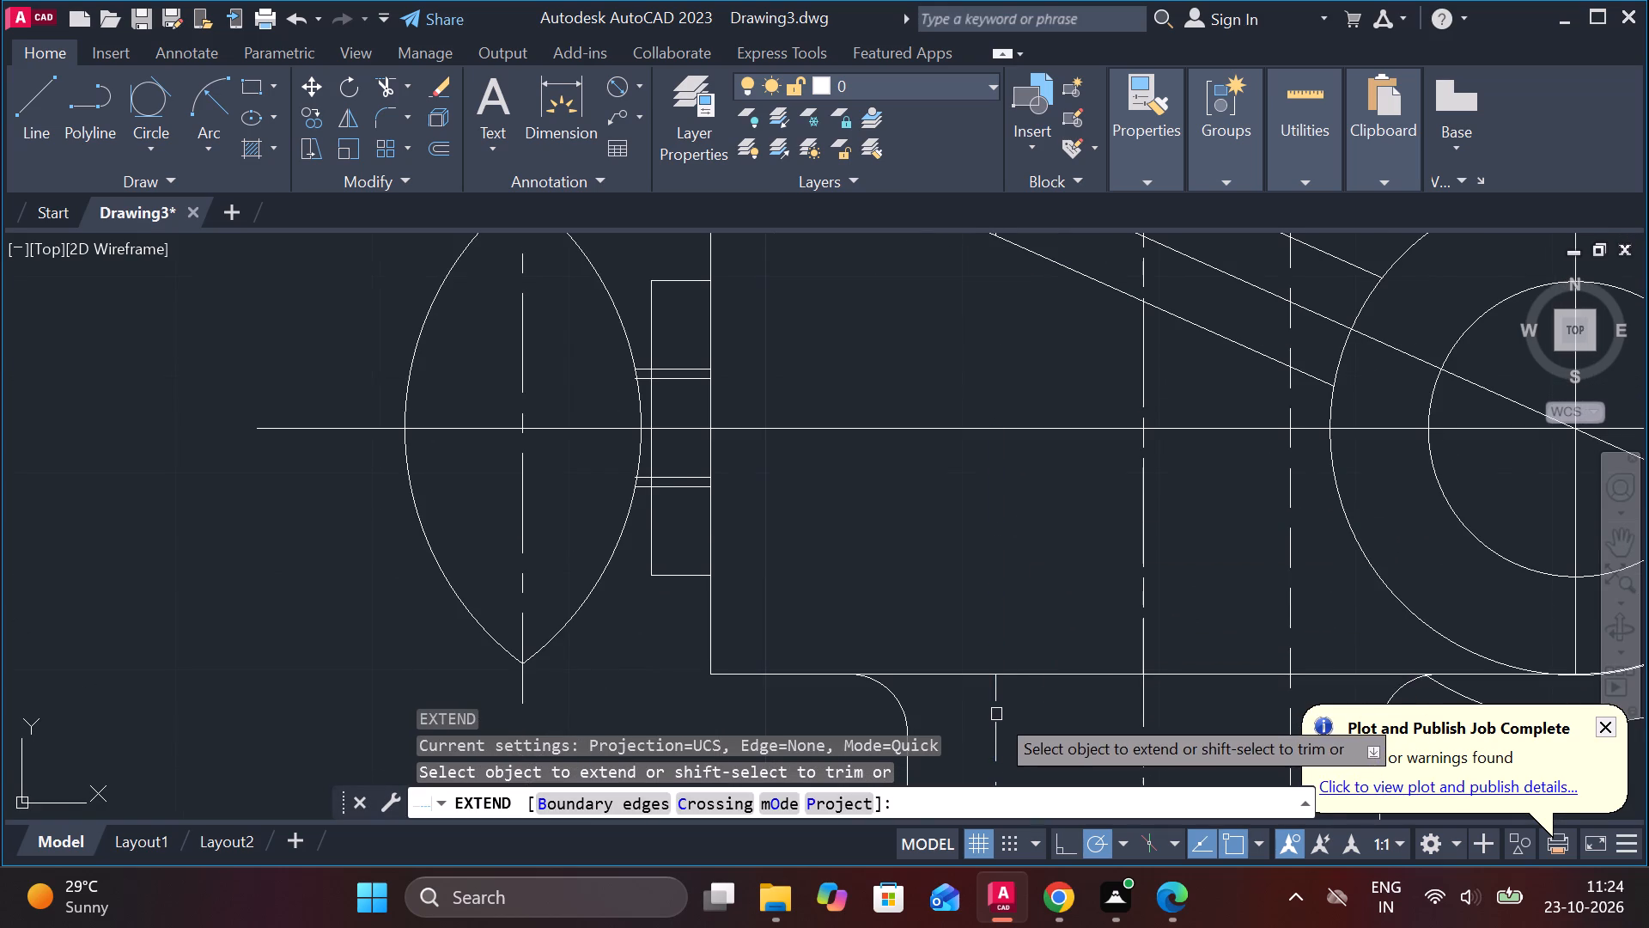
pyautogui.click(996, 714)
pyautogui.click(997, 510)
pyautogui.scroll(-2, 1000, 543)
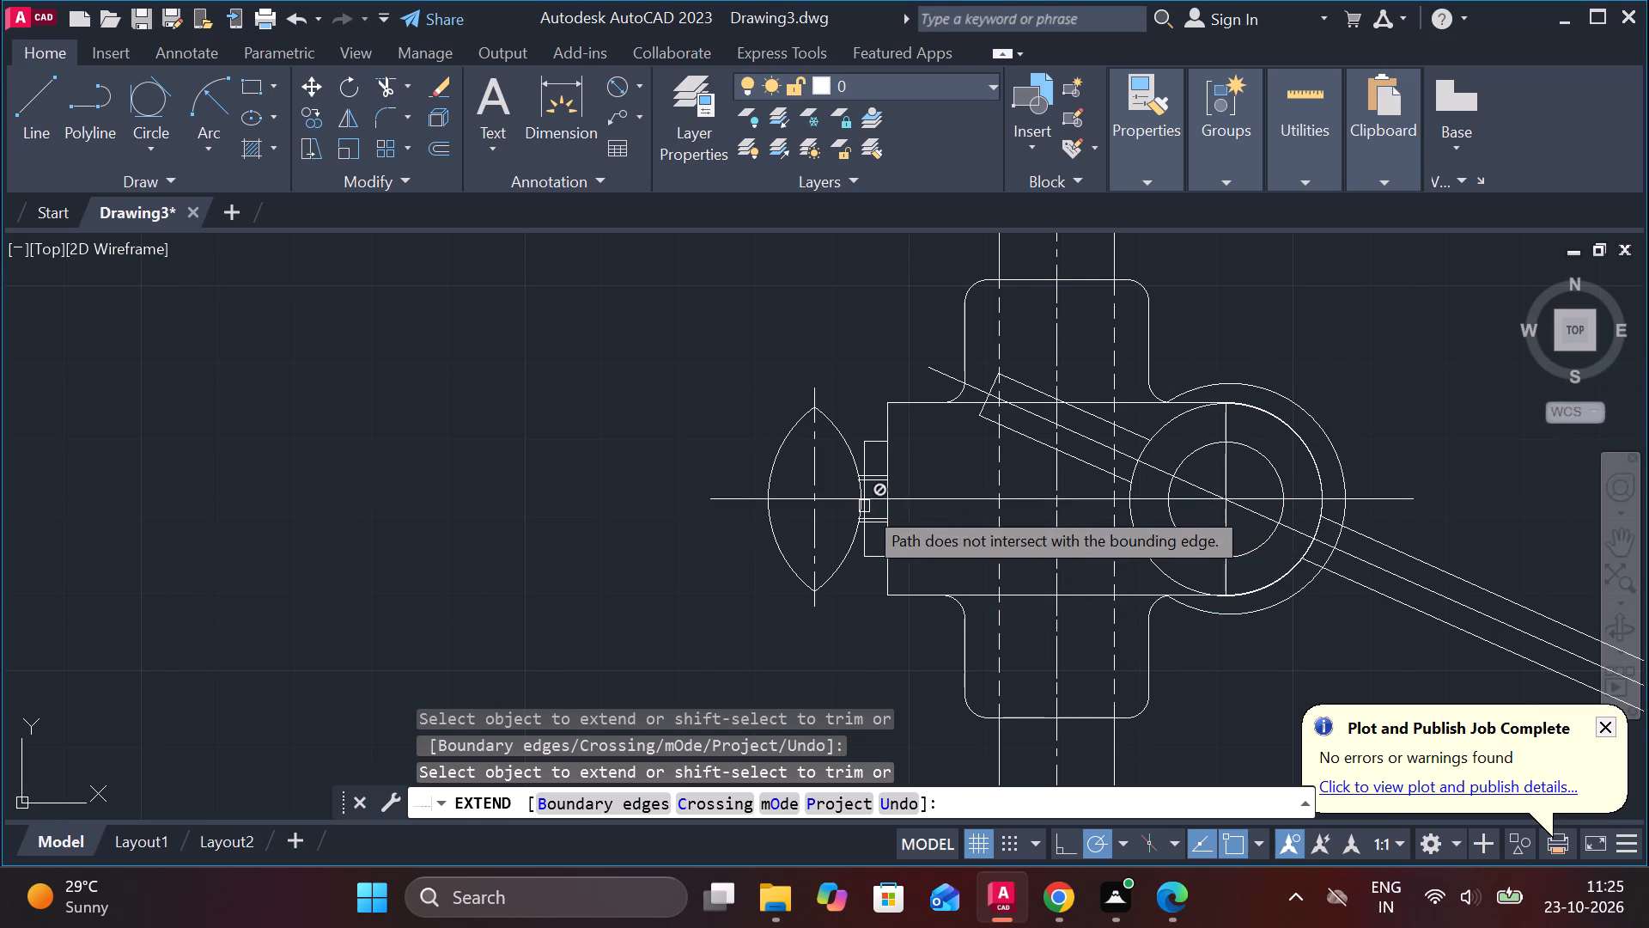
pyautogui.scroll(2, 864, 506)
pyautogui.press('Escape')
# Trim the upper and lower pairs of horizontal thumb screw lines inside the collar beside the body.
pyautogui.write('TR')
pyautogui.press('space')
pyautogui.moveTo(896, 388); pyautogui.dragTo(886, 453)
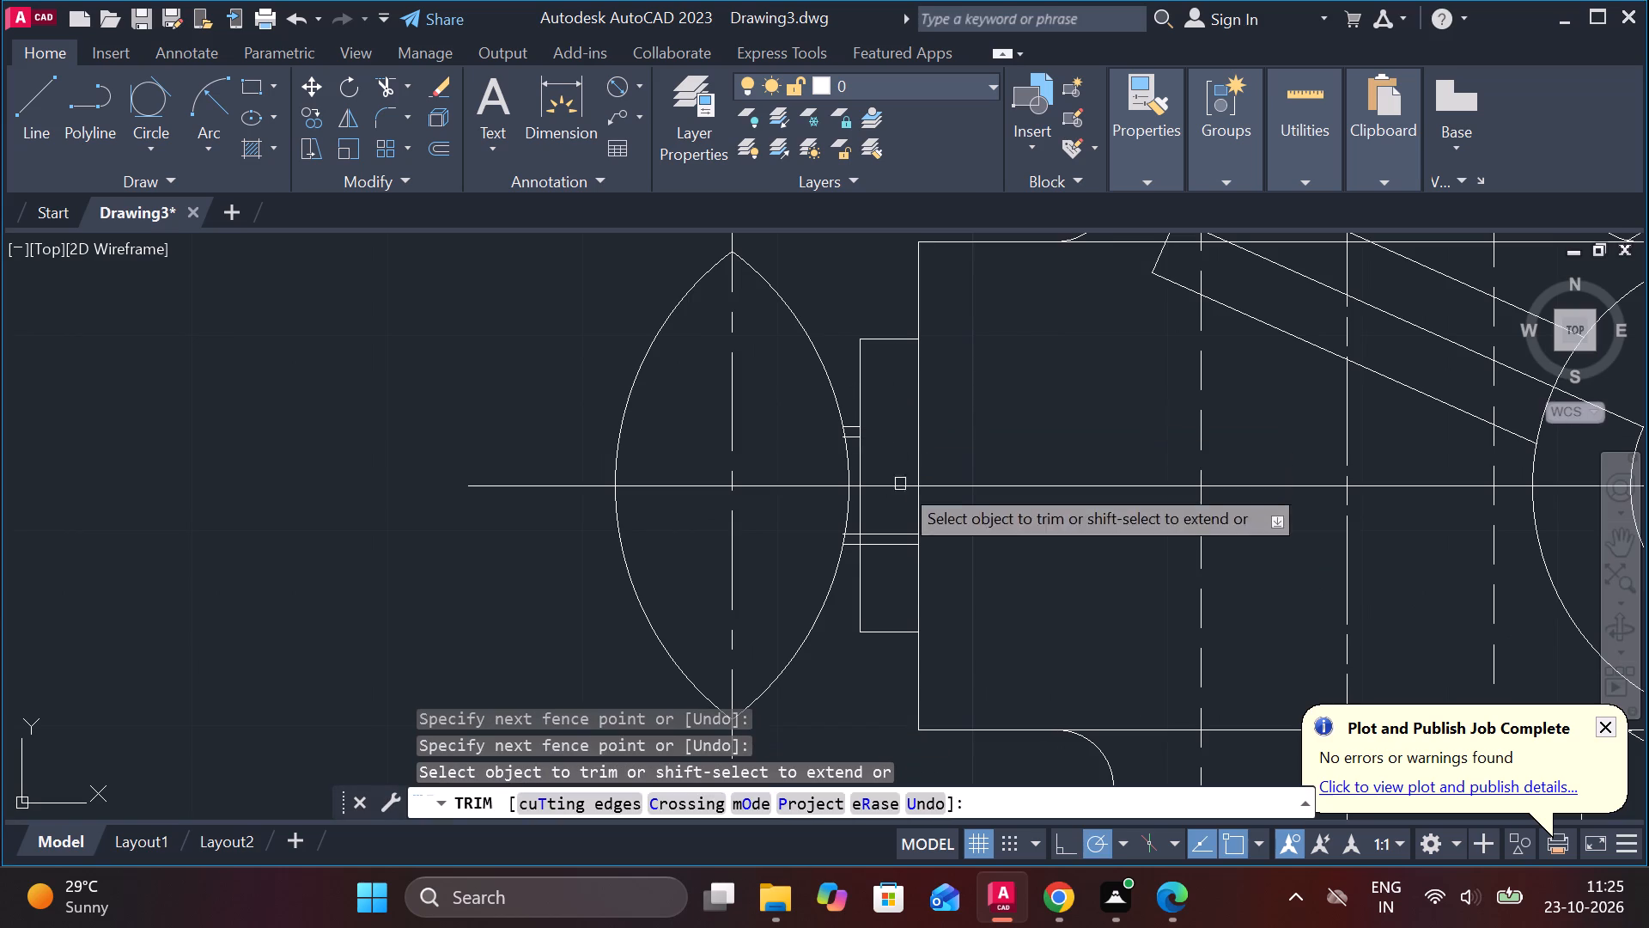
pyautogui.moveTo(887, 510); pyautogui.dragTo(888, 586)
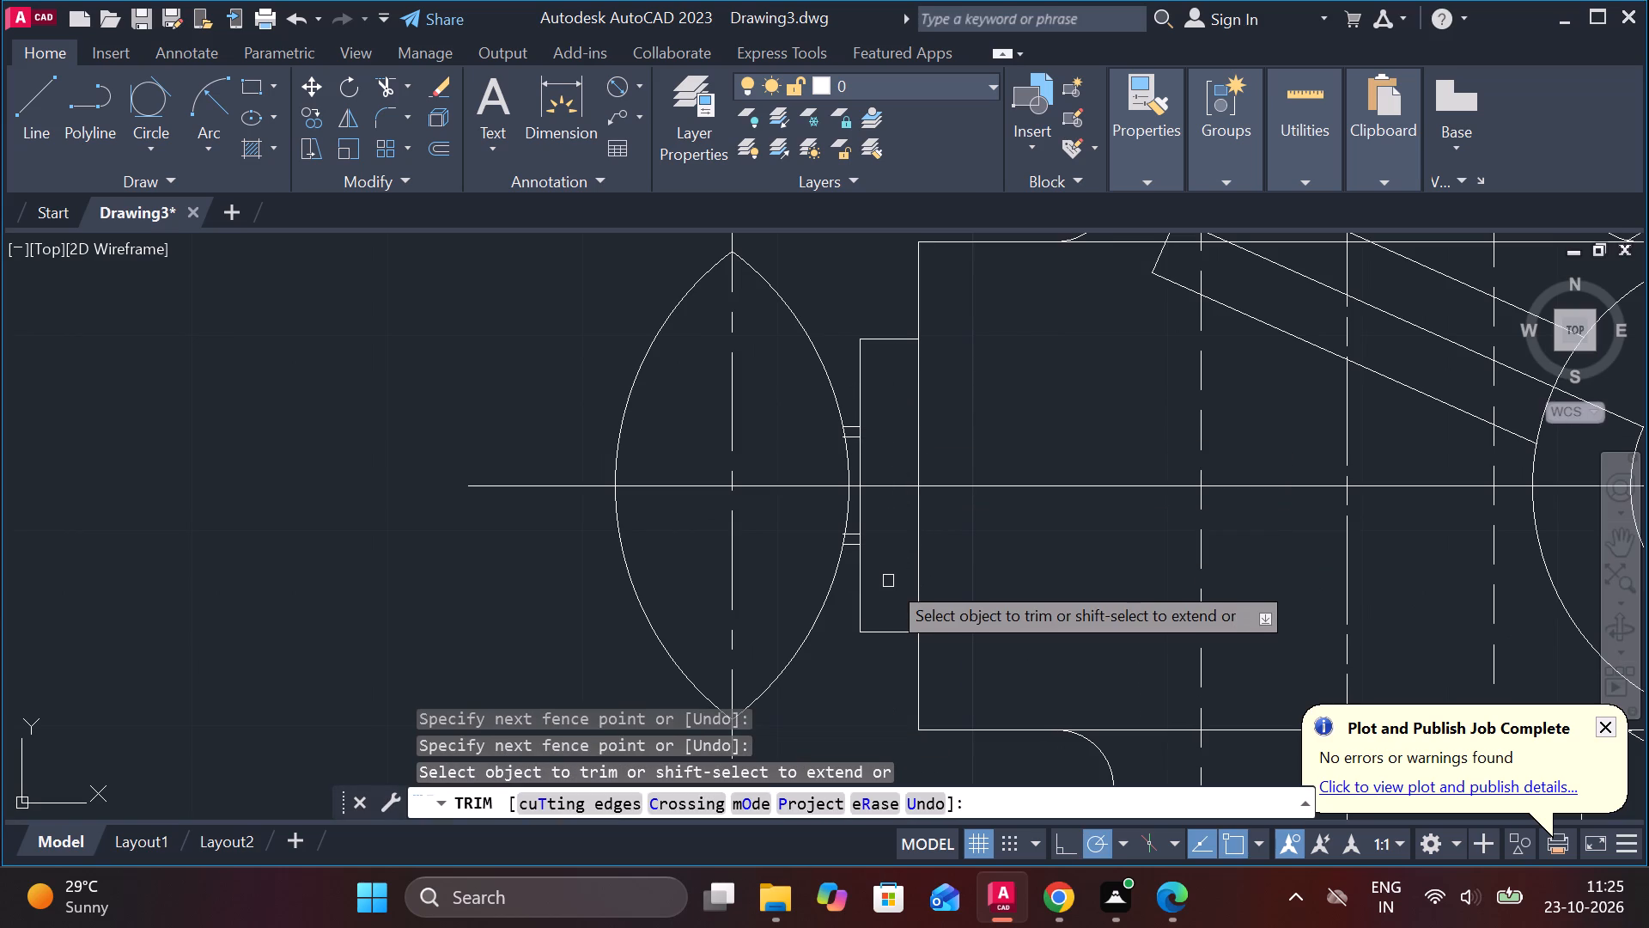
# Trim the outer horizontal lines between the thumb screw's head and collar, and the inner line ends overlapping the head.
pyautogui.scroll(3, 799, 435)
pyautogui.click(996, 406)
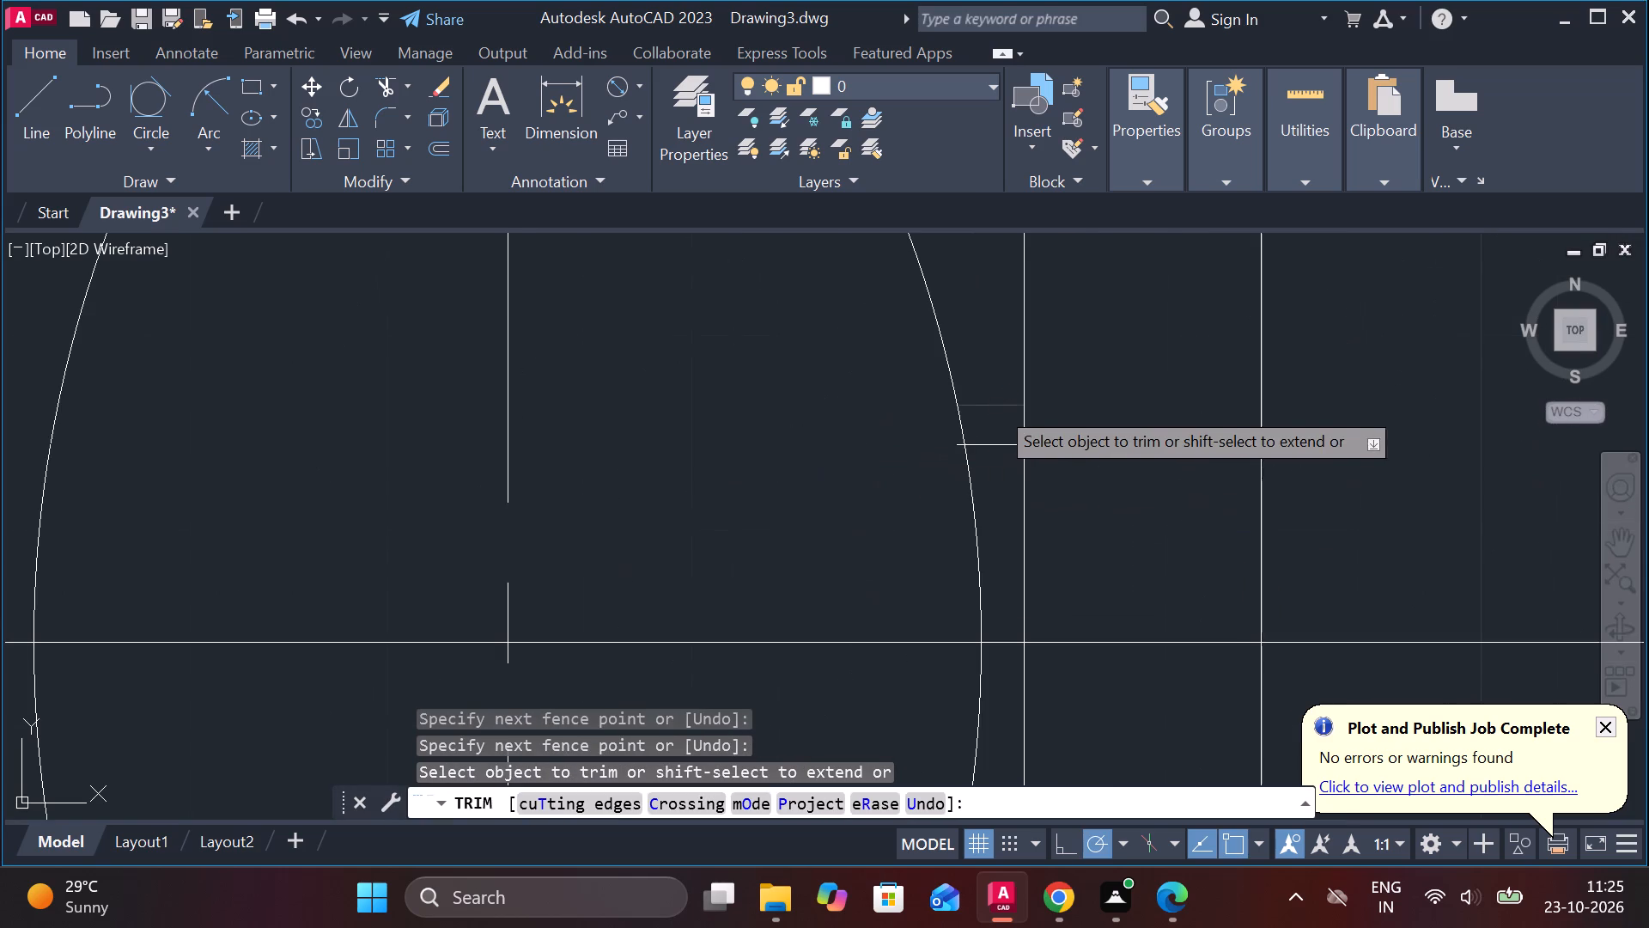
pyautogui.click(957, 450)
pyautogui.scroll(-2, 955, 472)
pyautogui.scroll(2, 941, 644)
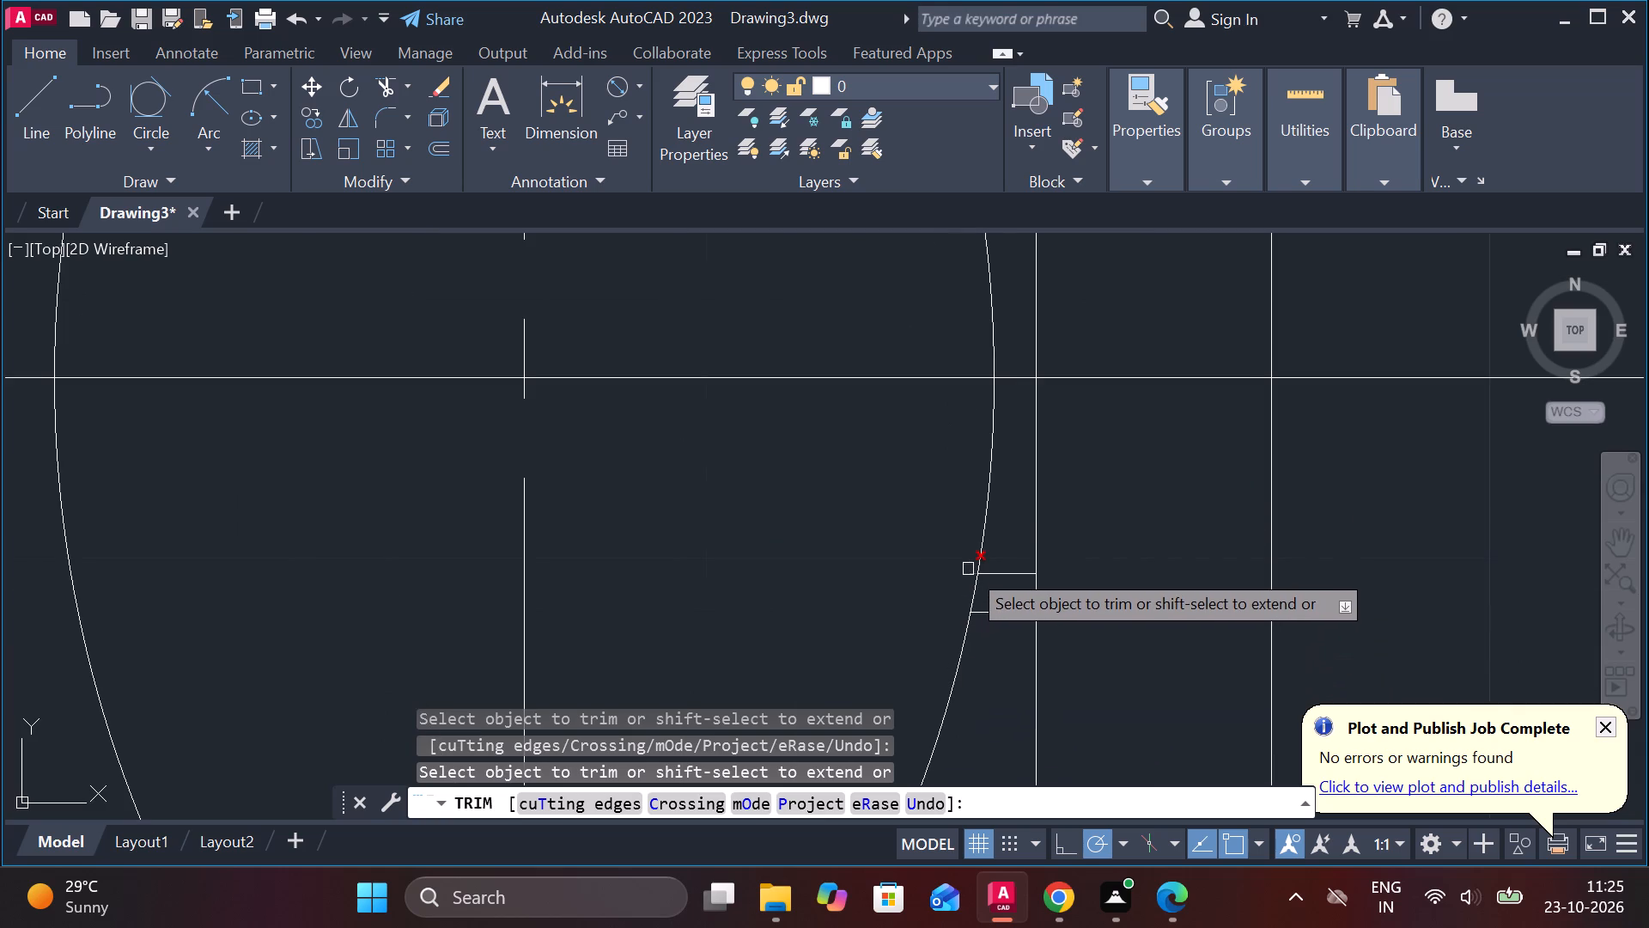
pyautogui.click(968, 569)
pyautogui.click(998, 606)
pyautogui.click(1007, 631)
pyautogui.scroll(-3, 1007, 631)
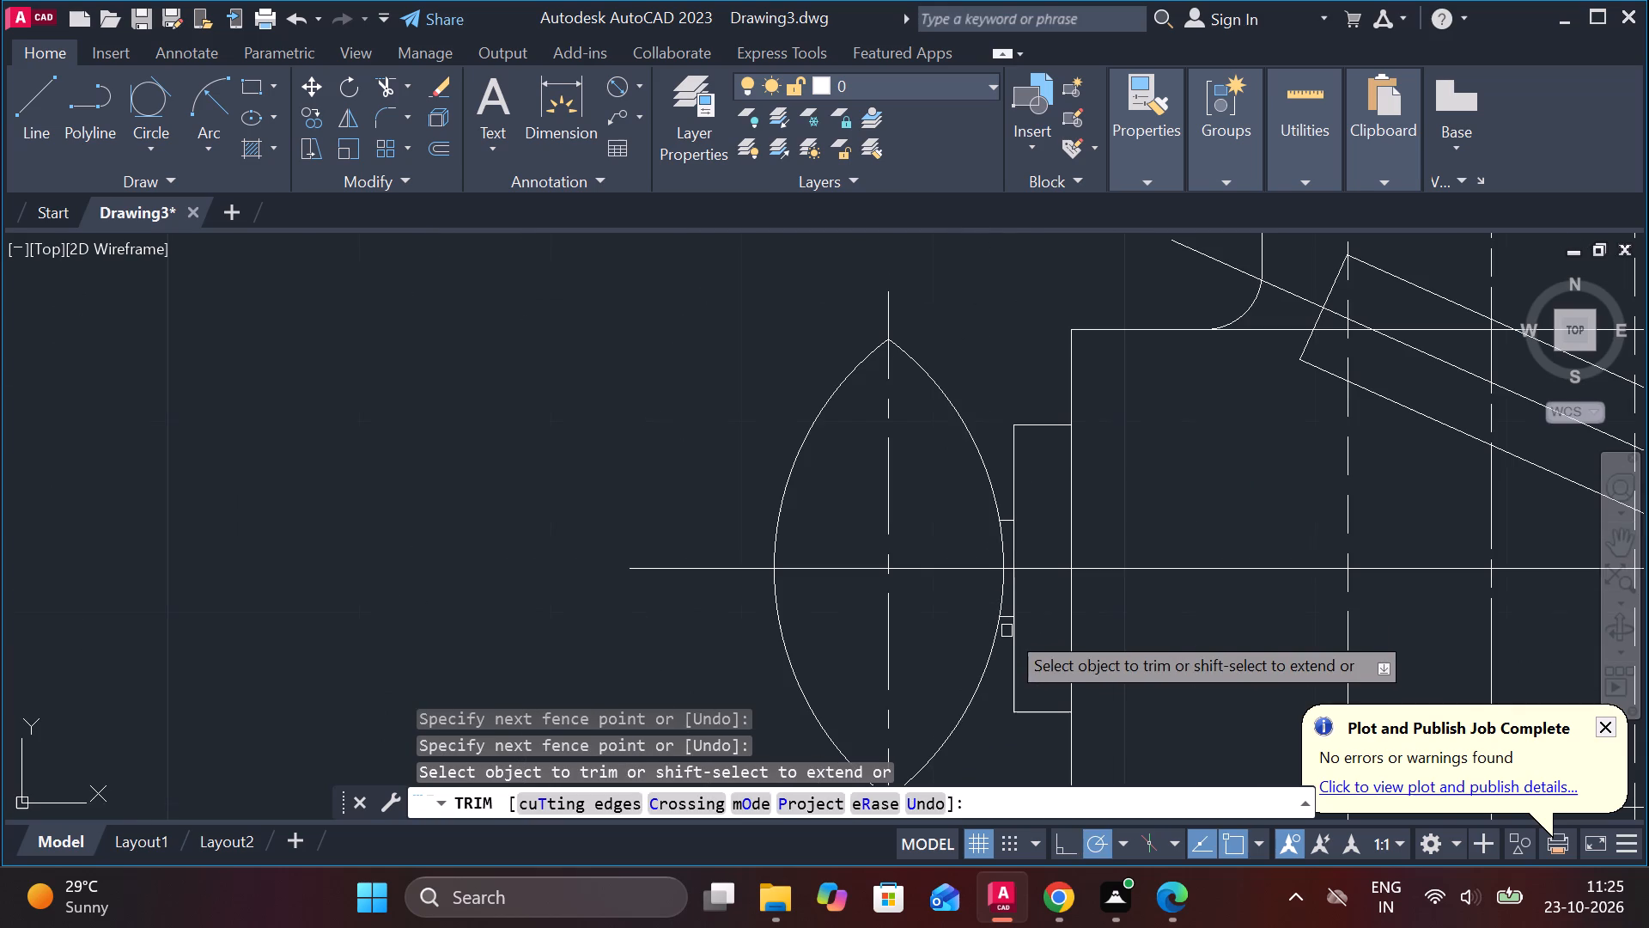
# Trim away the vertical line through the boss's concentric circles, above and below the horizontal centre line.
pyautogui.scroll(-2, 1122, 638)
pyautogui.moveTo(1127, 545); pyautogui.dragTo(883, 418, button='middle')
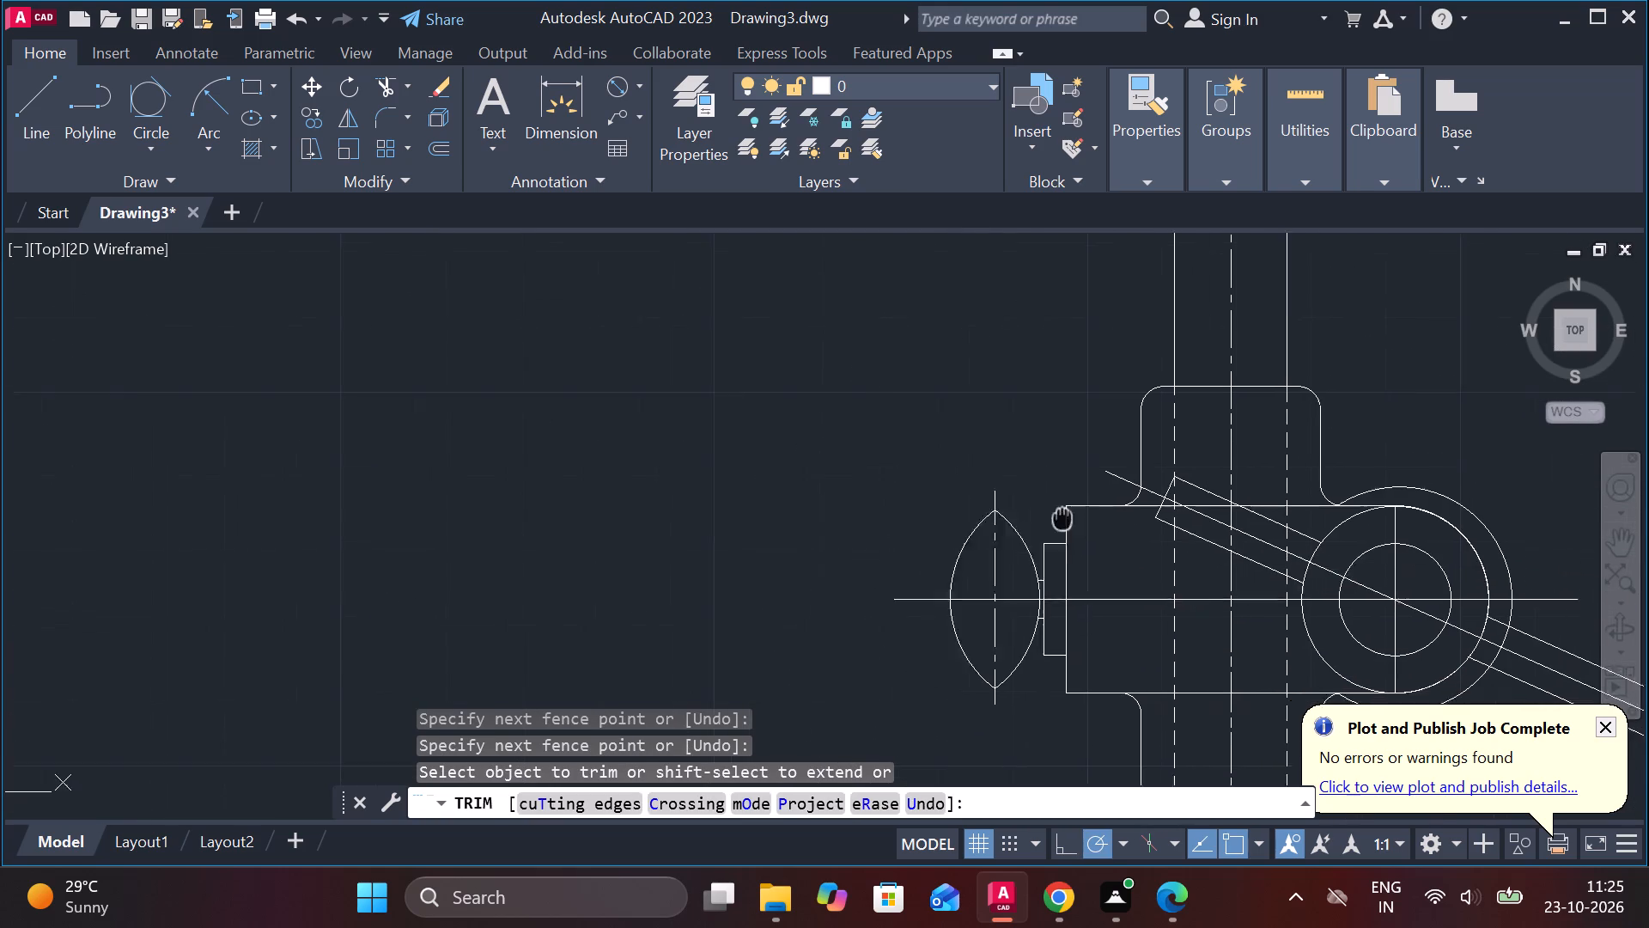
pyautogui.moveTo(883, 418); pyautogui.dragTo(758, 345, button='middle')
pyautogui.moveTo(1121, 590); pyautogui.dragTo(1068, 595, button='middle')
pyautogui.click(1004, 392)
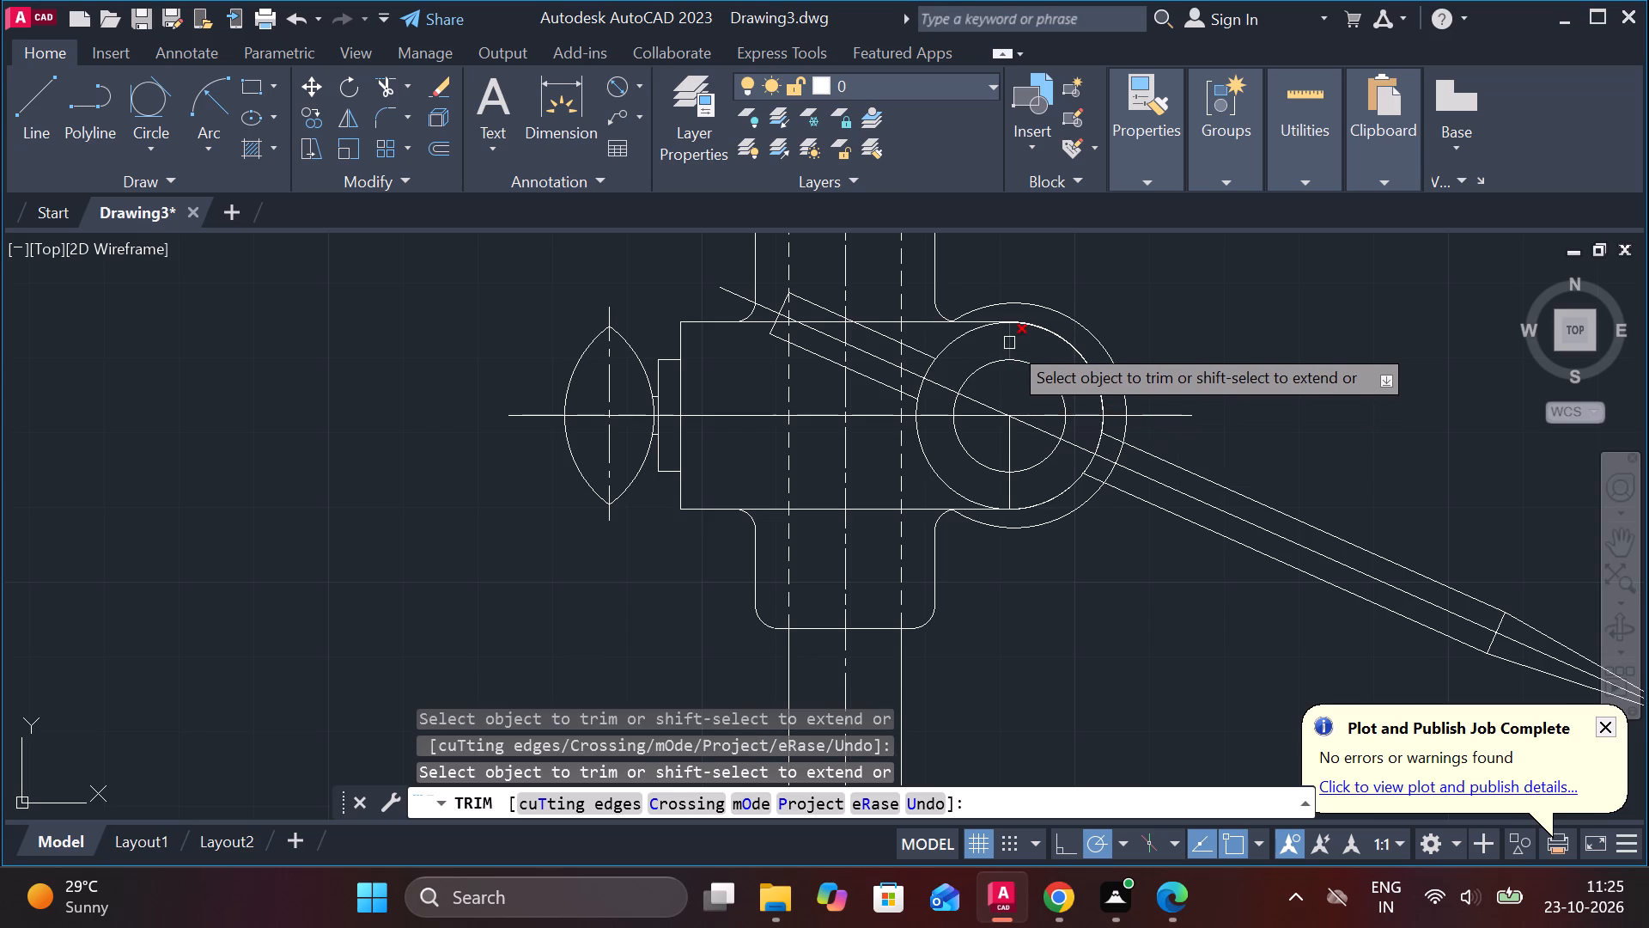
pyautogui.click(1009, 343)
pyautogui.click(1009, 451)
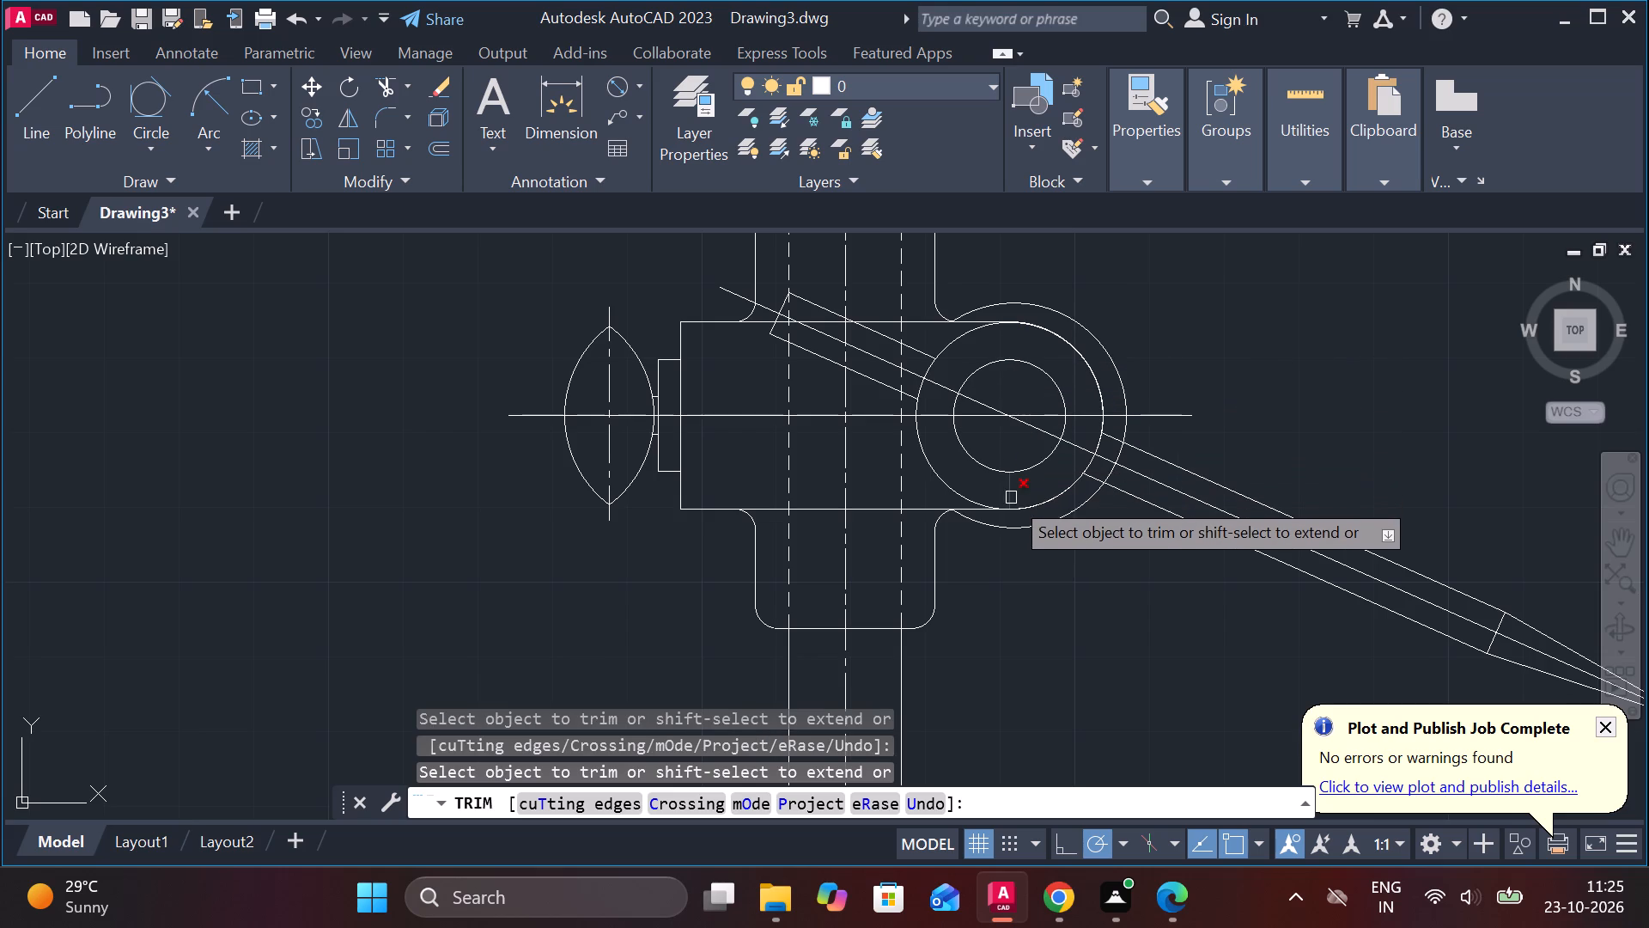
pyautogui.click(1011, 498)
pyautogui.press('Escape')
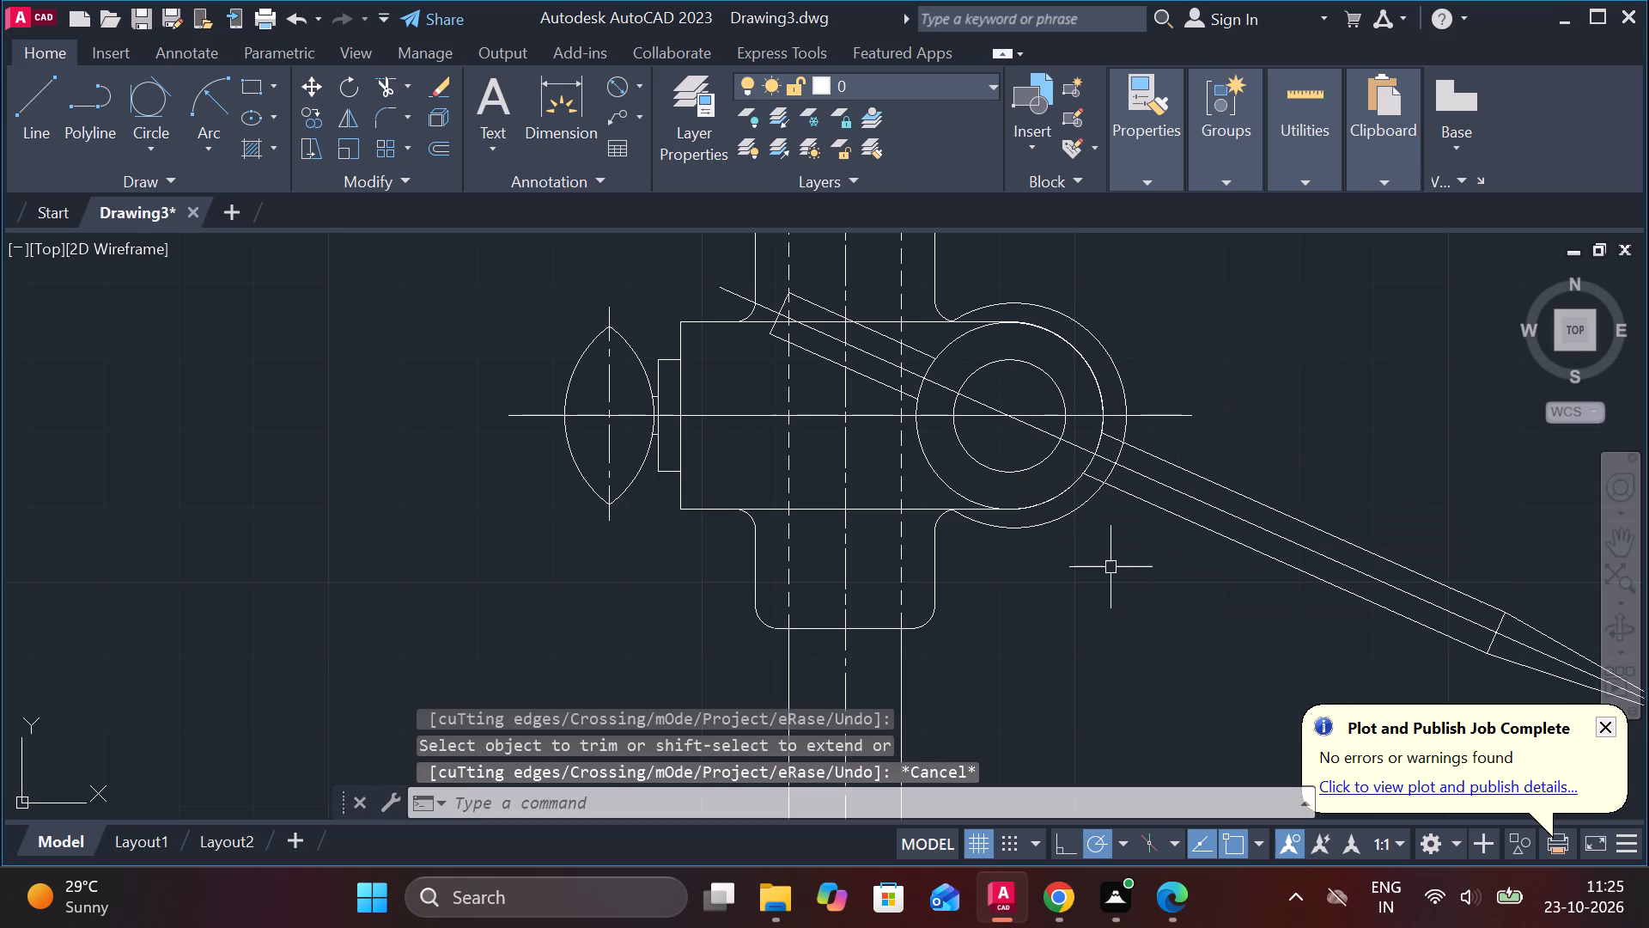
# Change the linetype of the horizontal centre line through the thumb screw and body to CENTER.
pyautogui.click(870, 412)
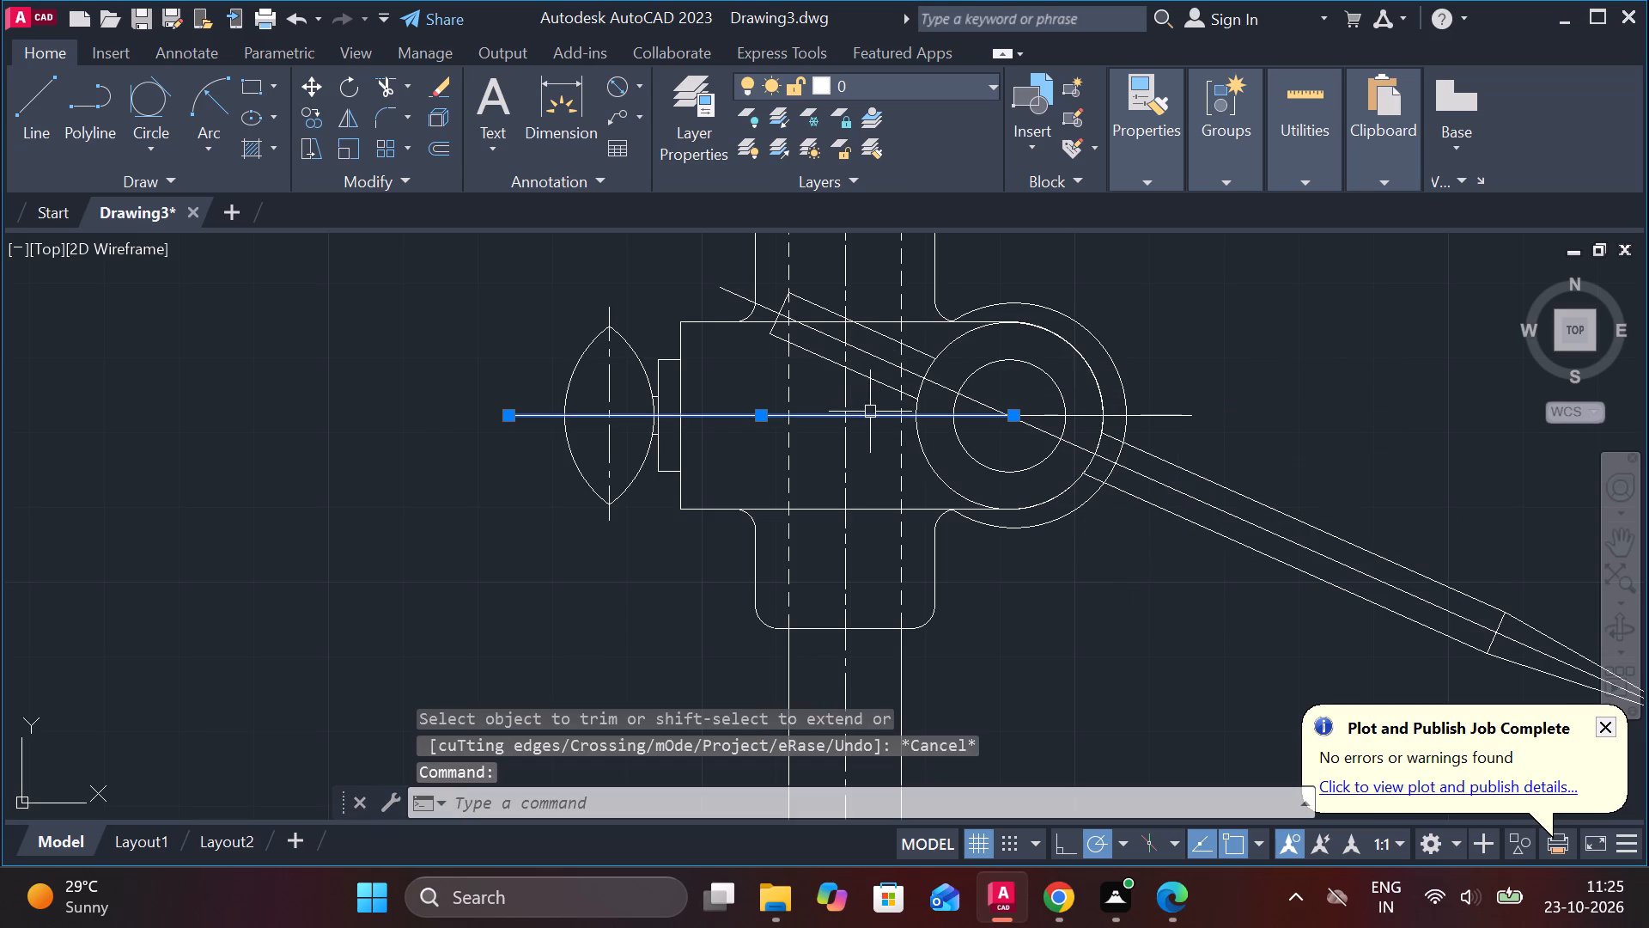
pyautogui.click(1170, 174)
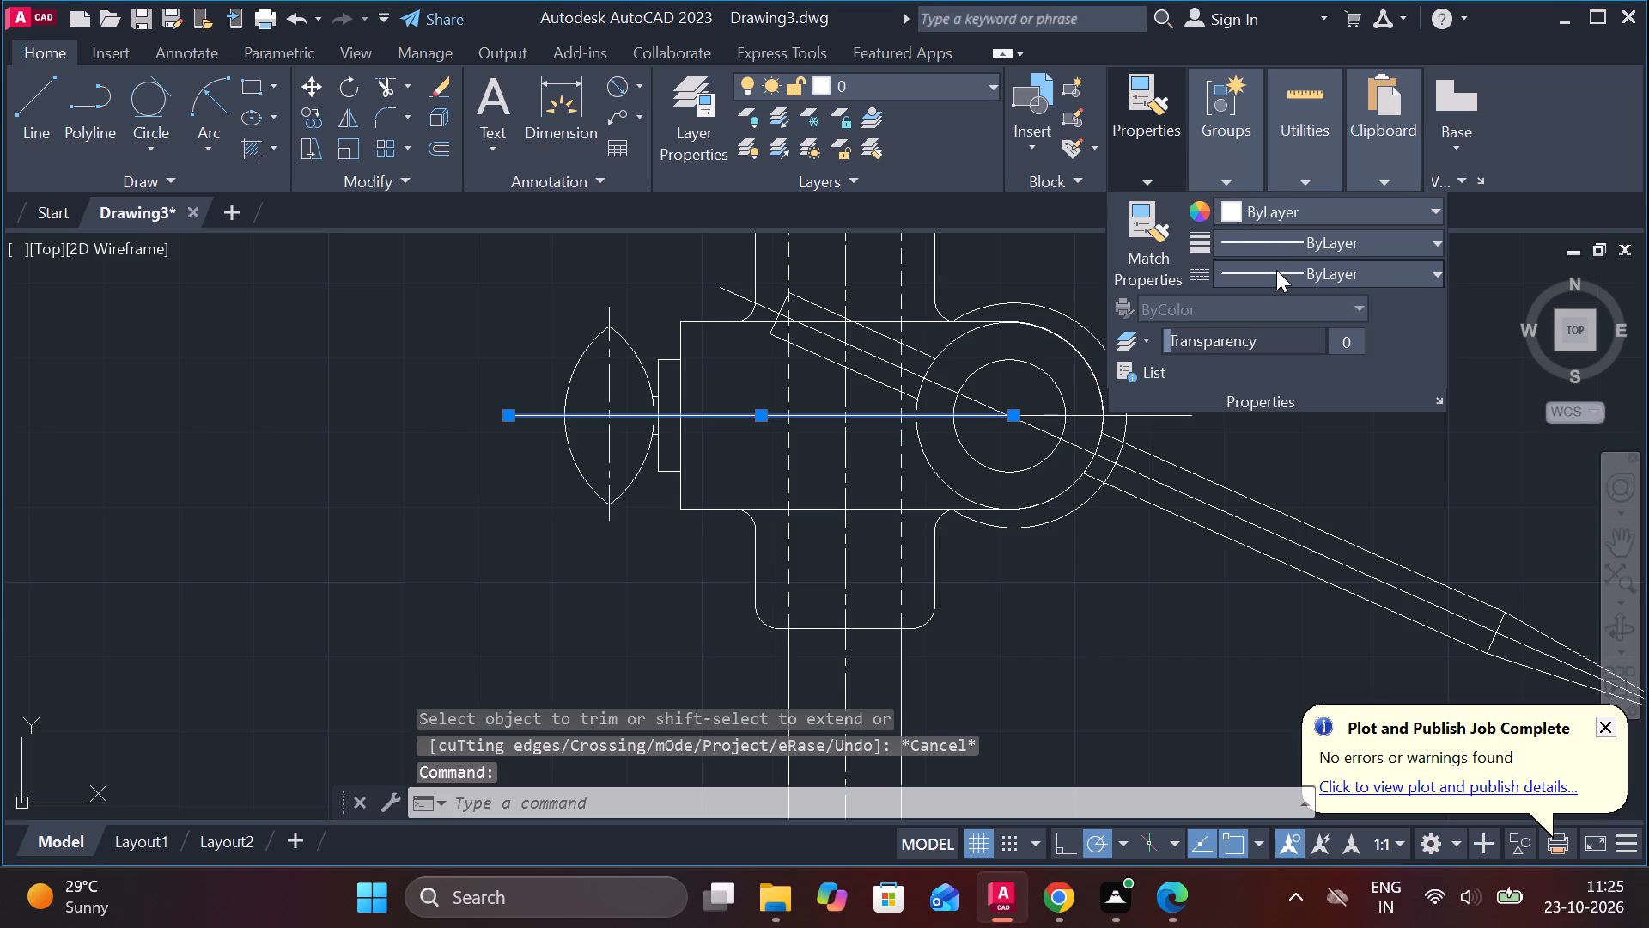
pyautogui.click(1276, 270)
pyautogui.click(1284, 369)
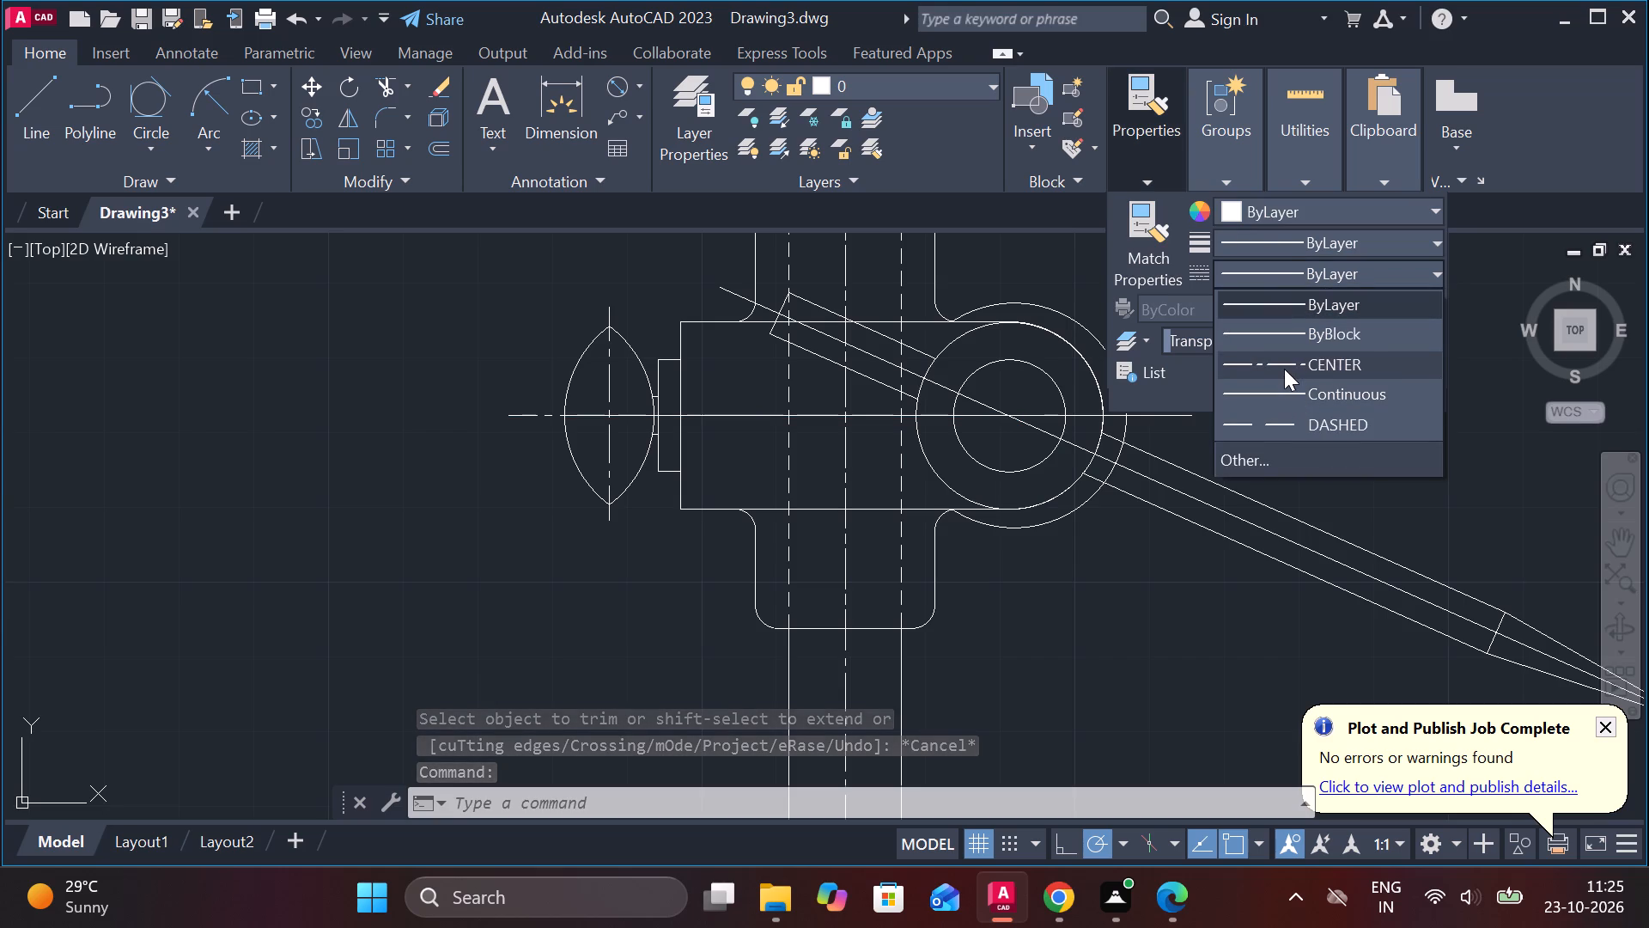
pyautogui.press('Escape')
pyautogui.press('Escape')
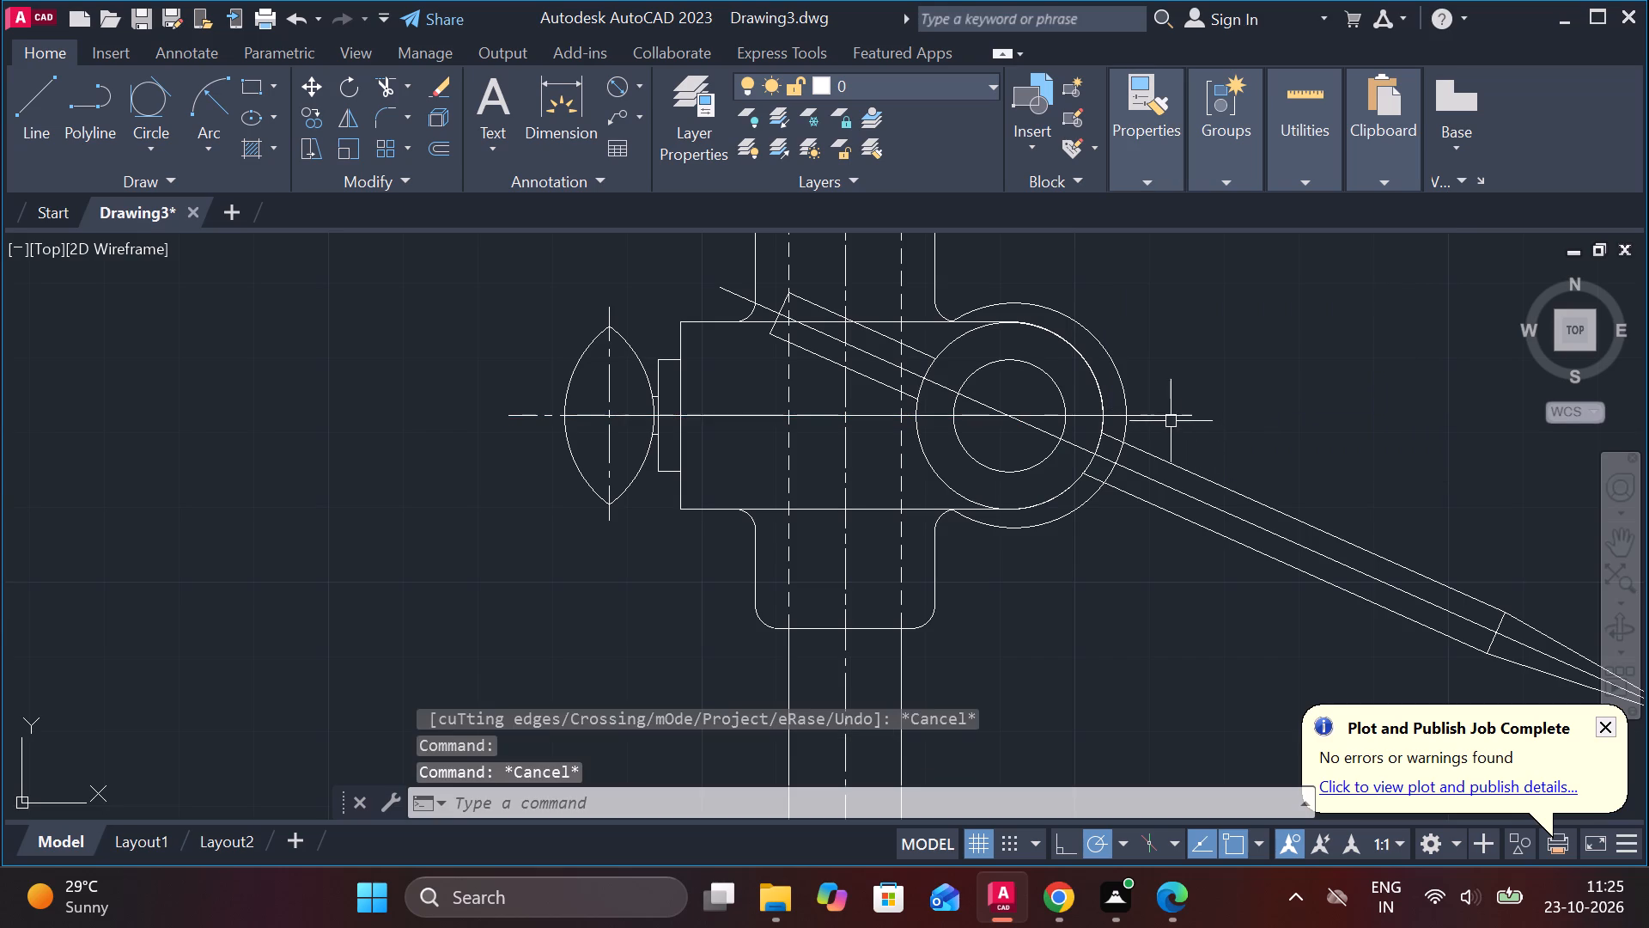
# Erase the continuous horizontal line overlapping the centre line and running past the boss.
pyautogui.click(1170, 417)
pyautogui.write('E')
pyautogui.press('space')
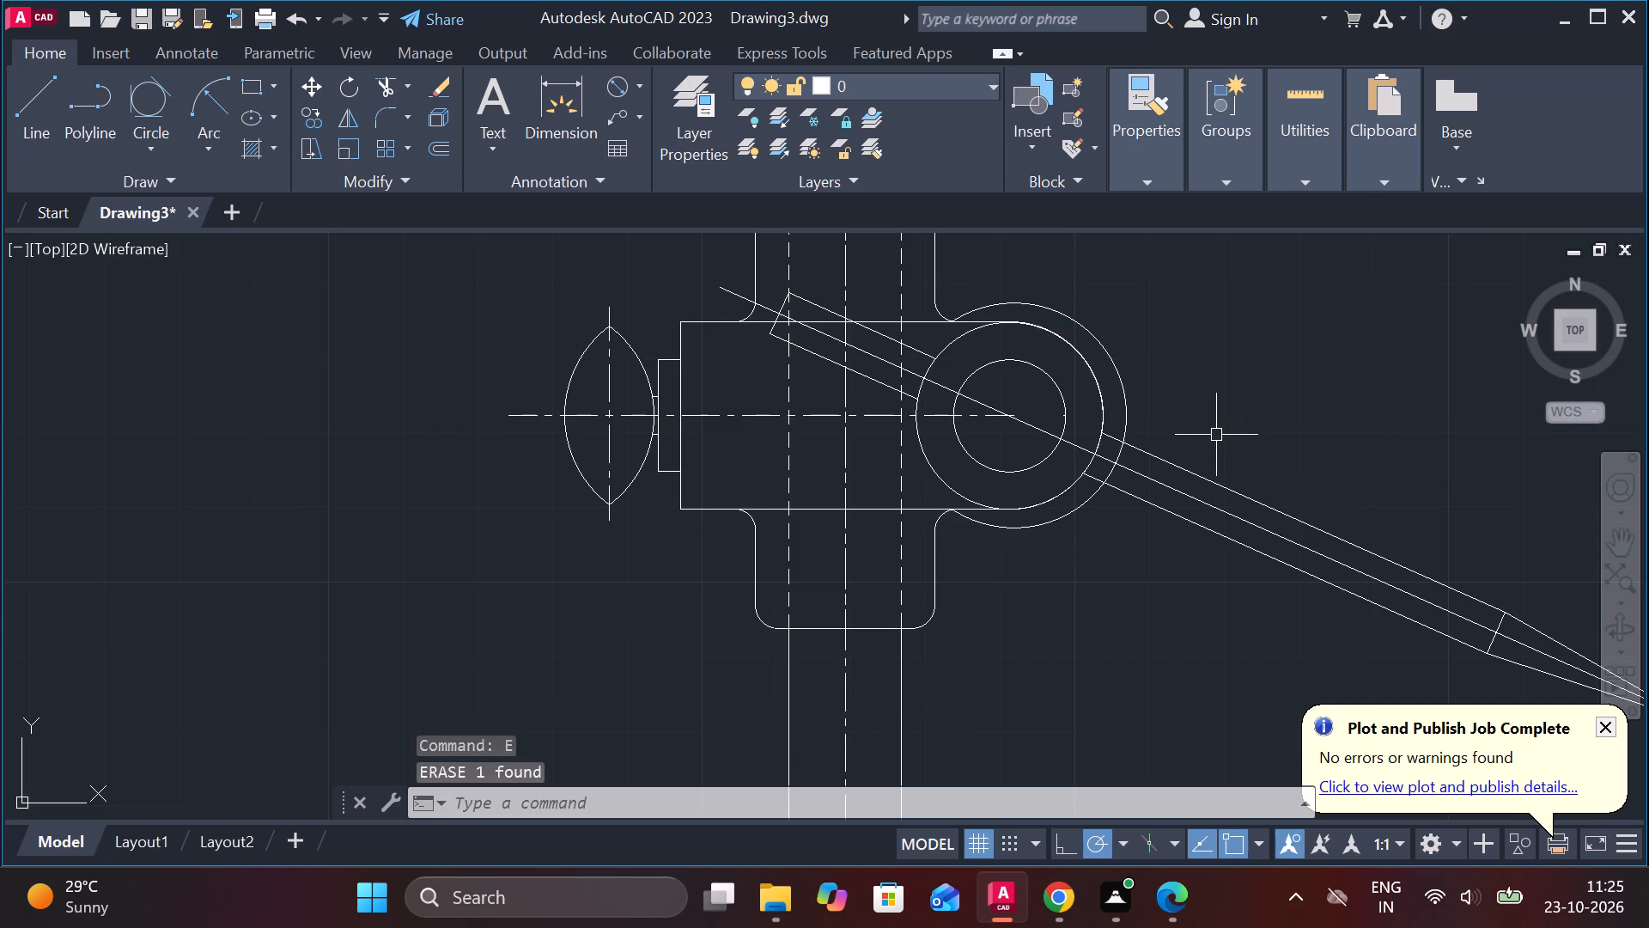
# Extend the horizontal centre line across the boss's concentric circles to the outermost arc.
pyautogui.write('EX')
pyautogui.press('space')
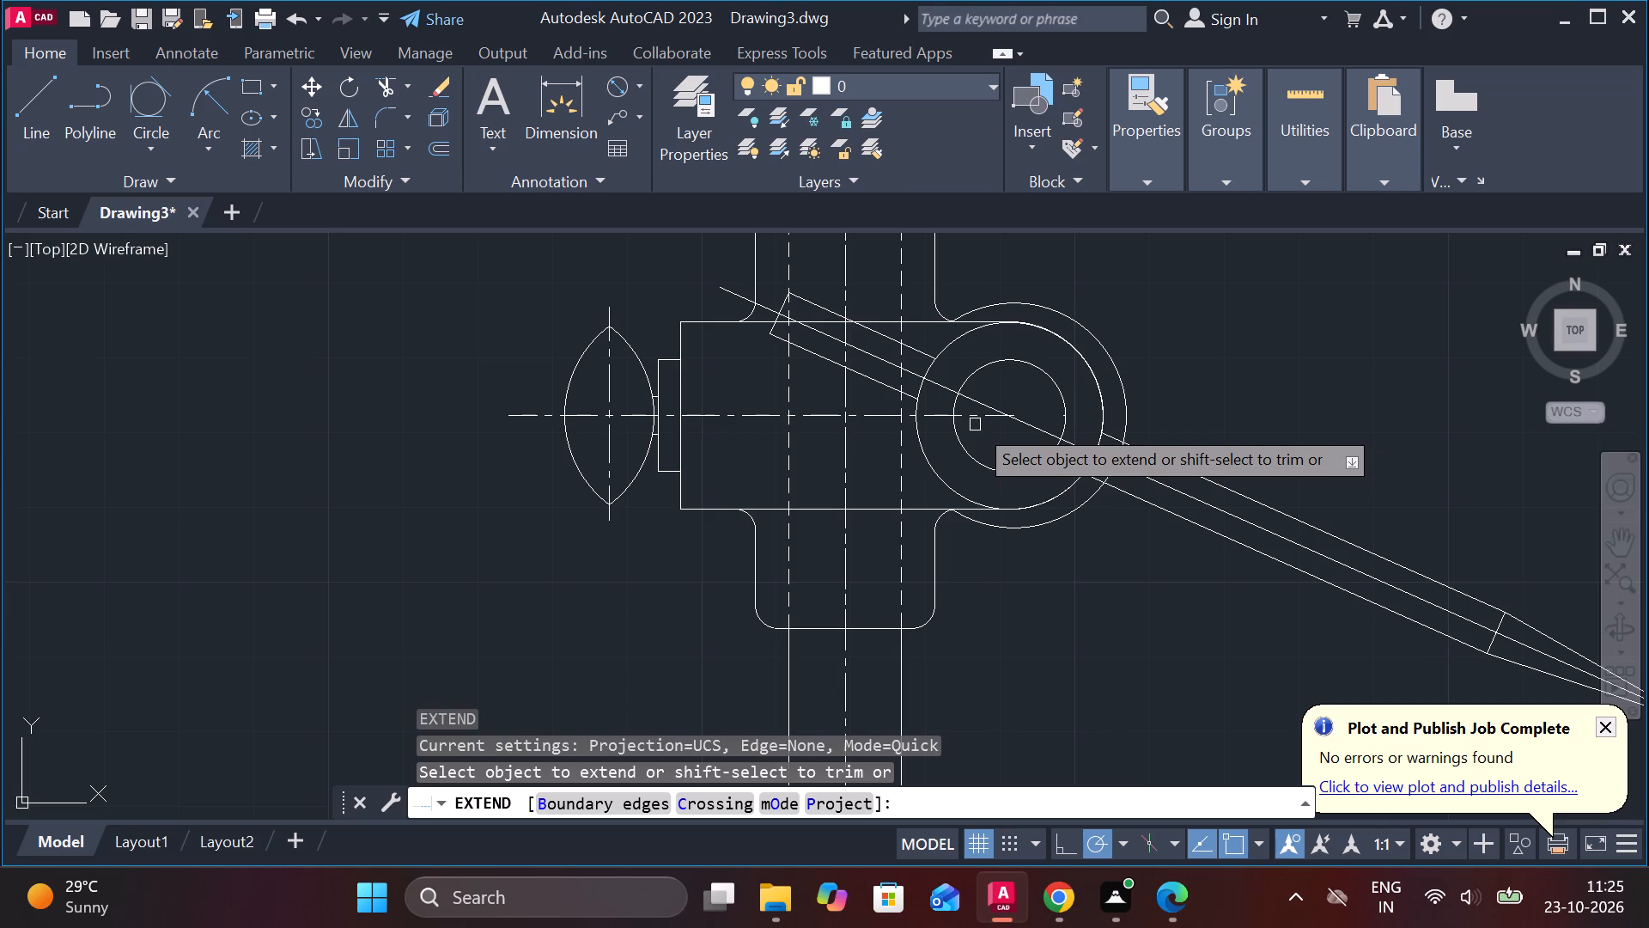
pyautogui.click(971, 418)
pyautogui.click(1047, 418)
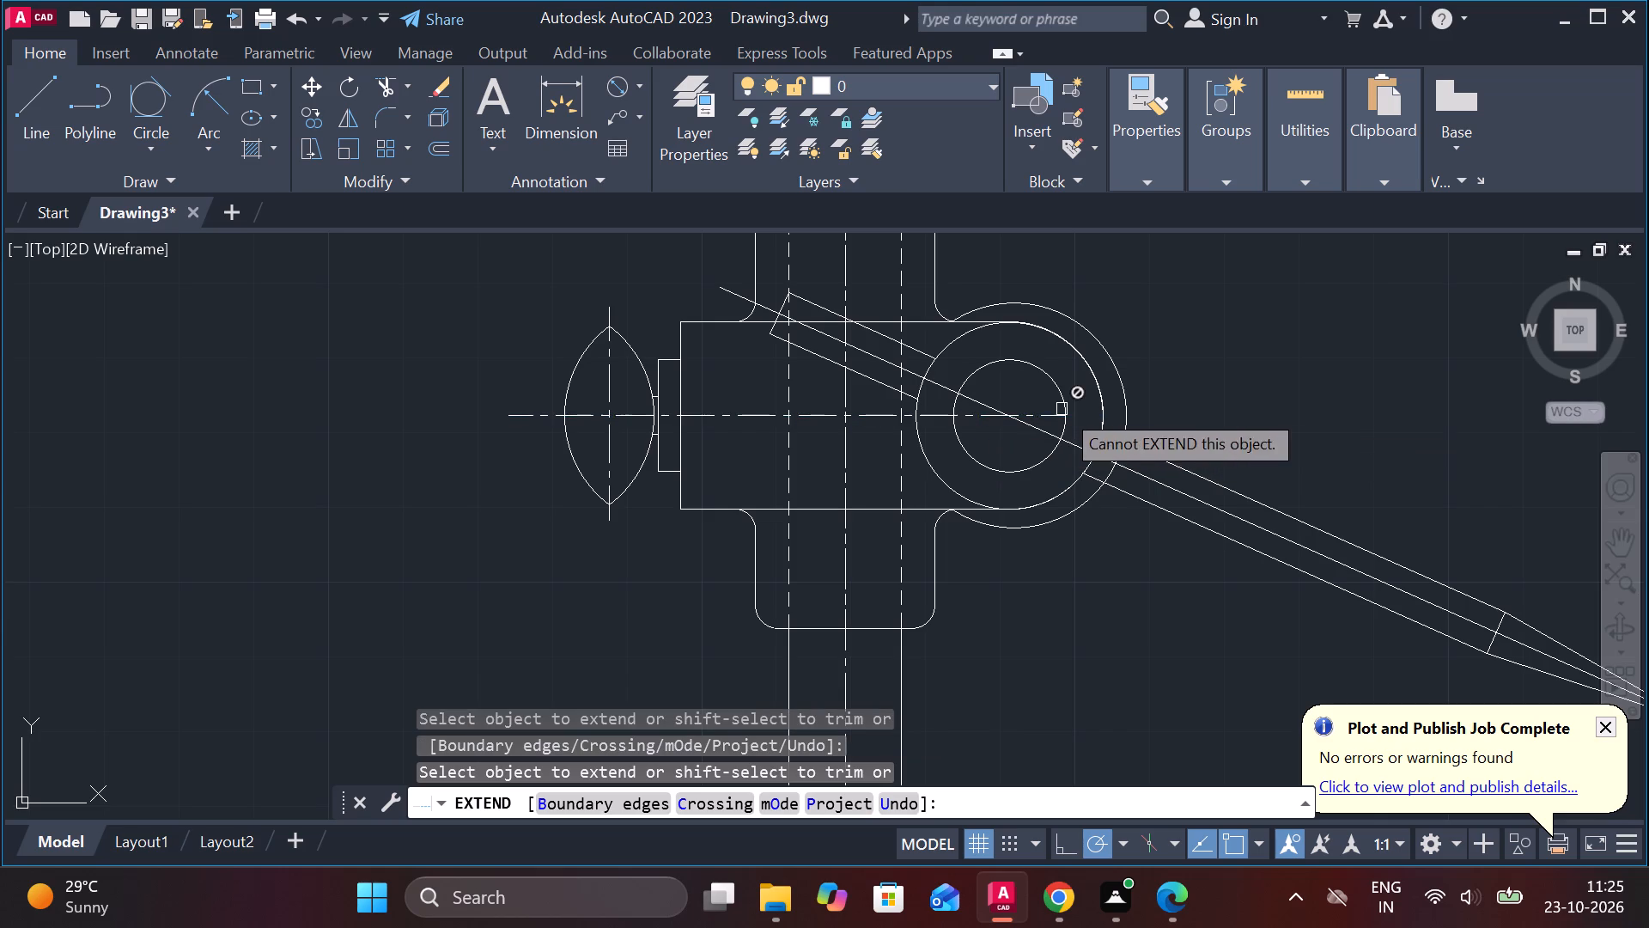
pyautogui.click(1056, 414)
pyautogui.click(1086, 416)
pyautogui.scroll(2, 1086, 416)
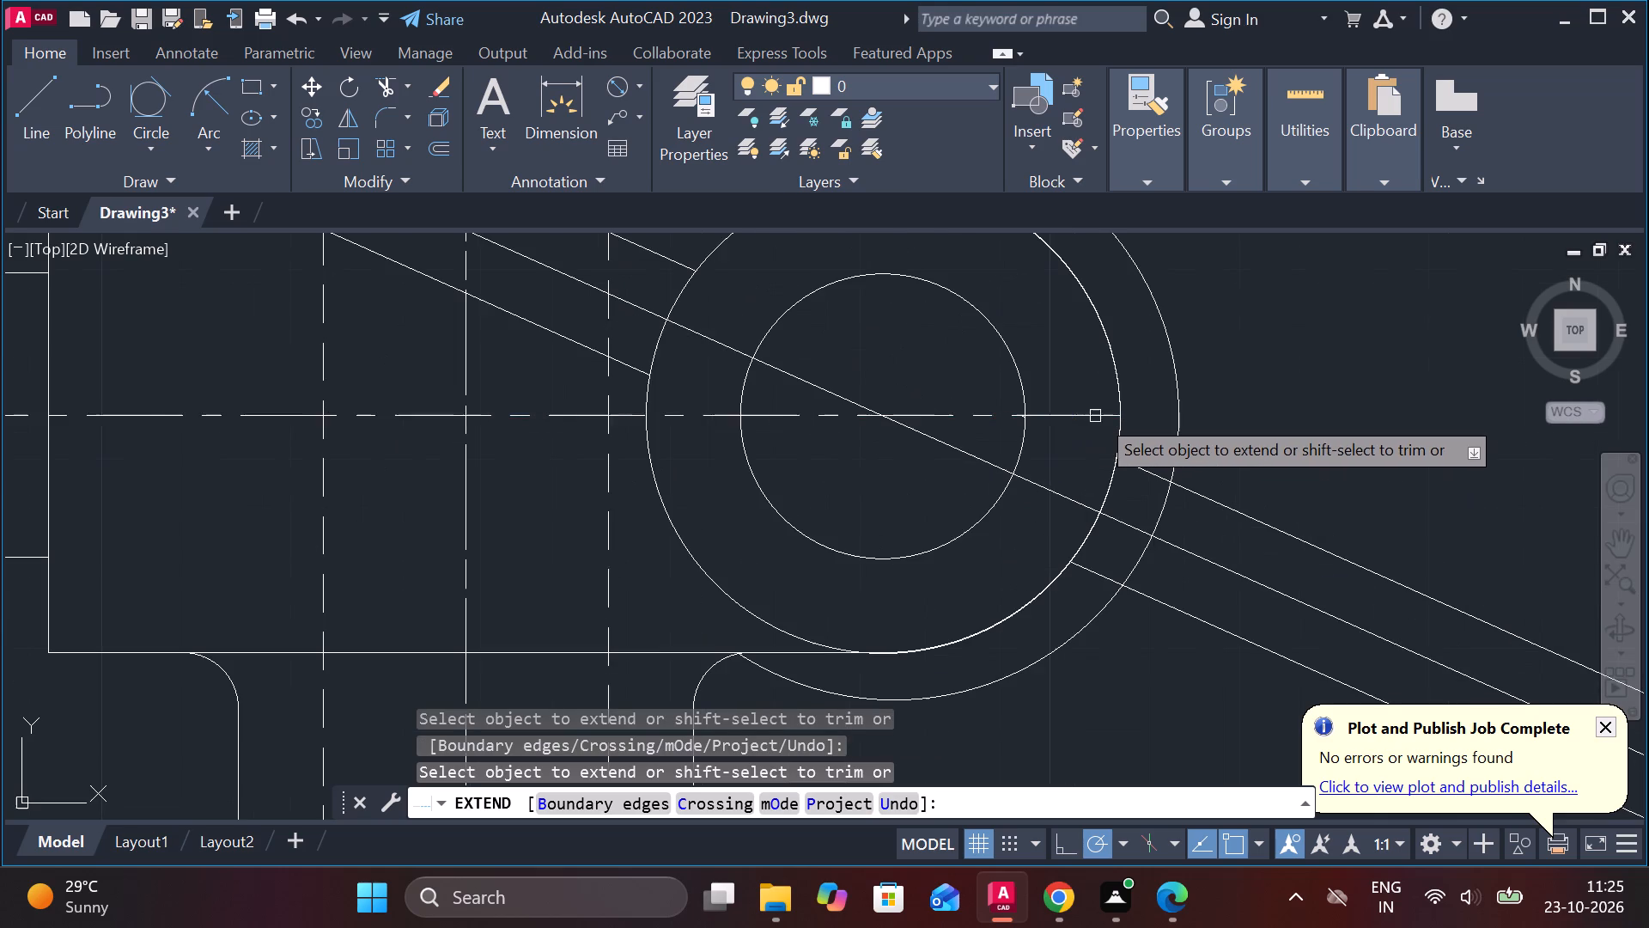
pyautogui.click(1095, 415)
pyautogui.click(1157, 414)
pyautogui.scroll(-2, 1253, 412)
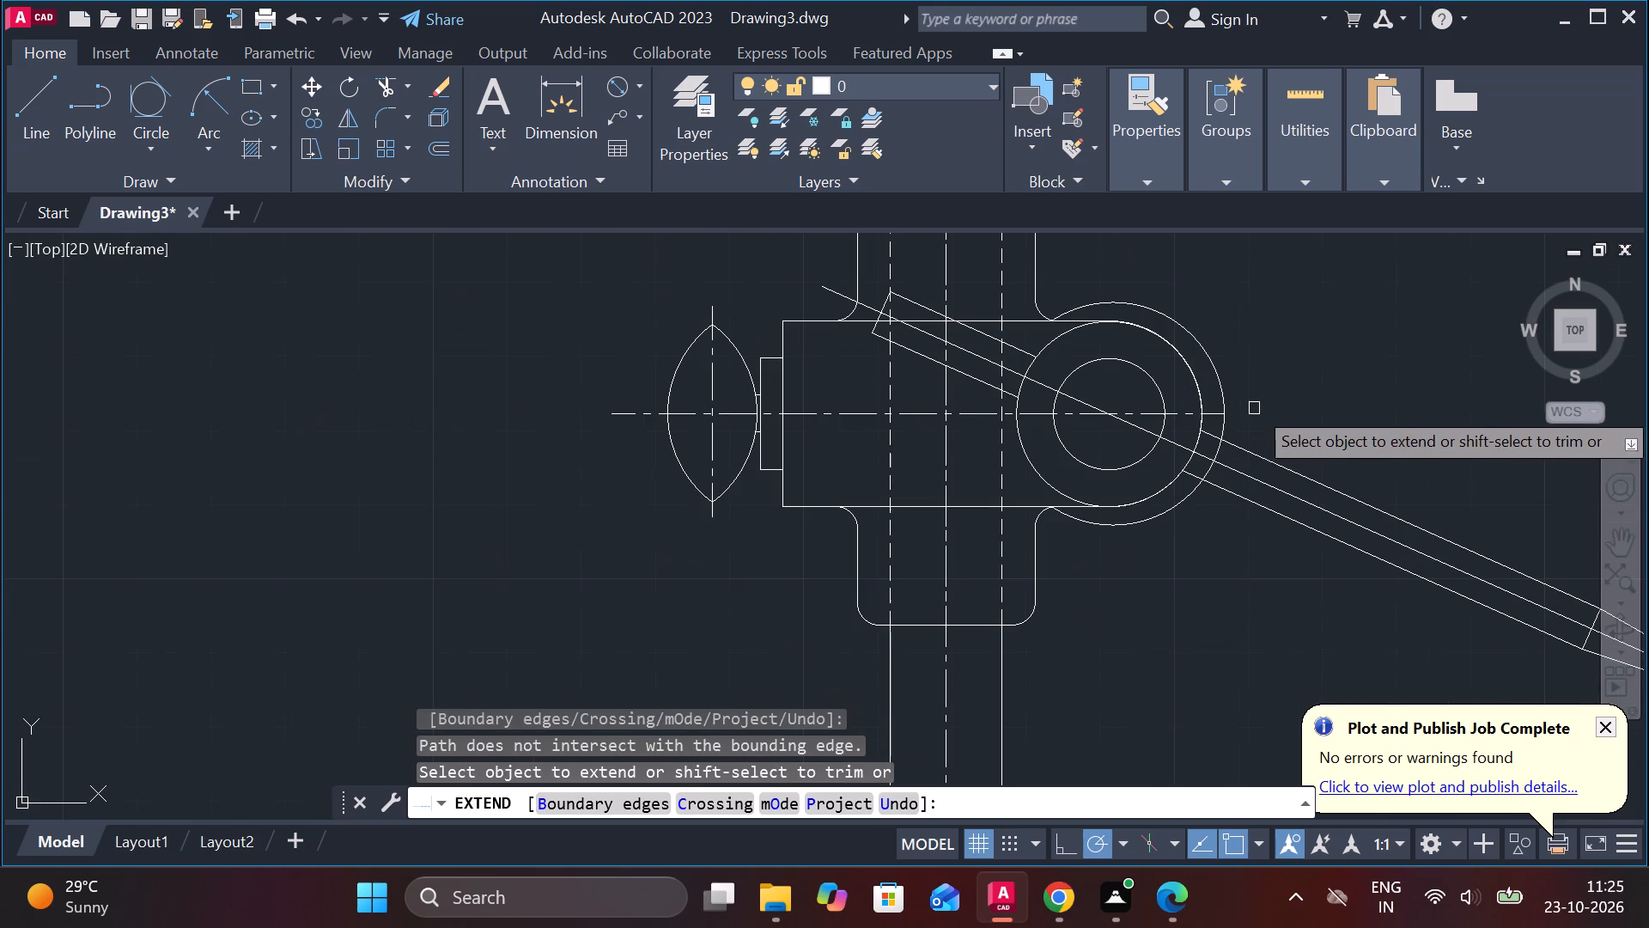
pyautogui.press('Escape')
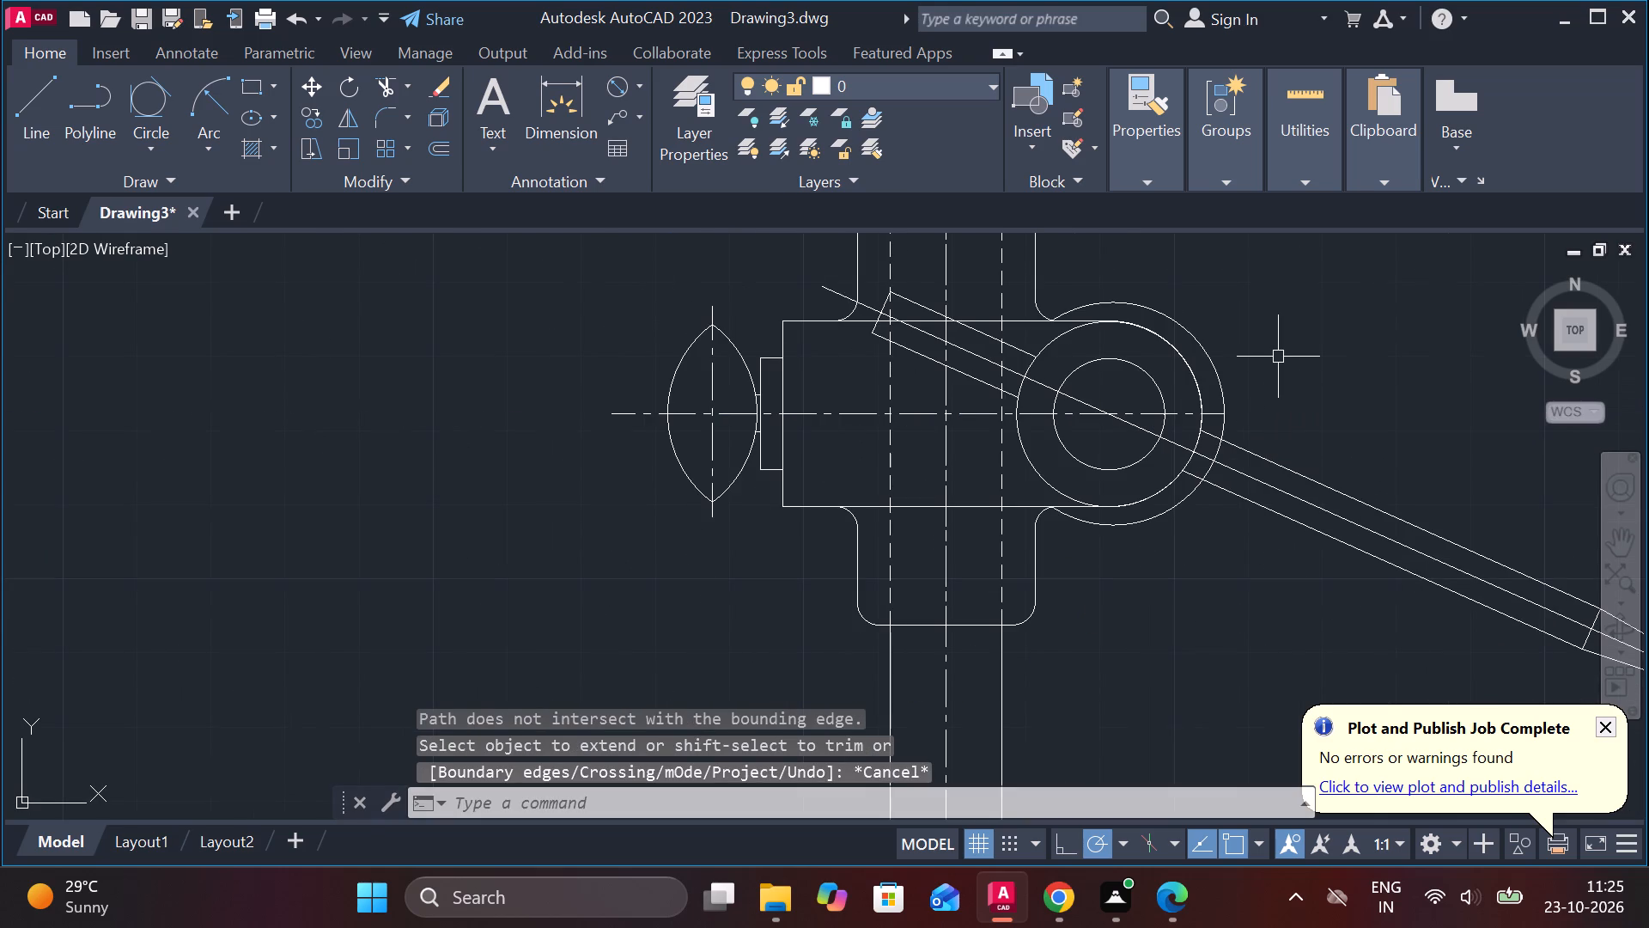
# Trim the body's upper horizontal edge where it passes through the inclined scriber's width.
pyautogui.scroll(1, 871, 384)
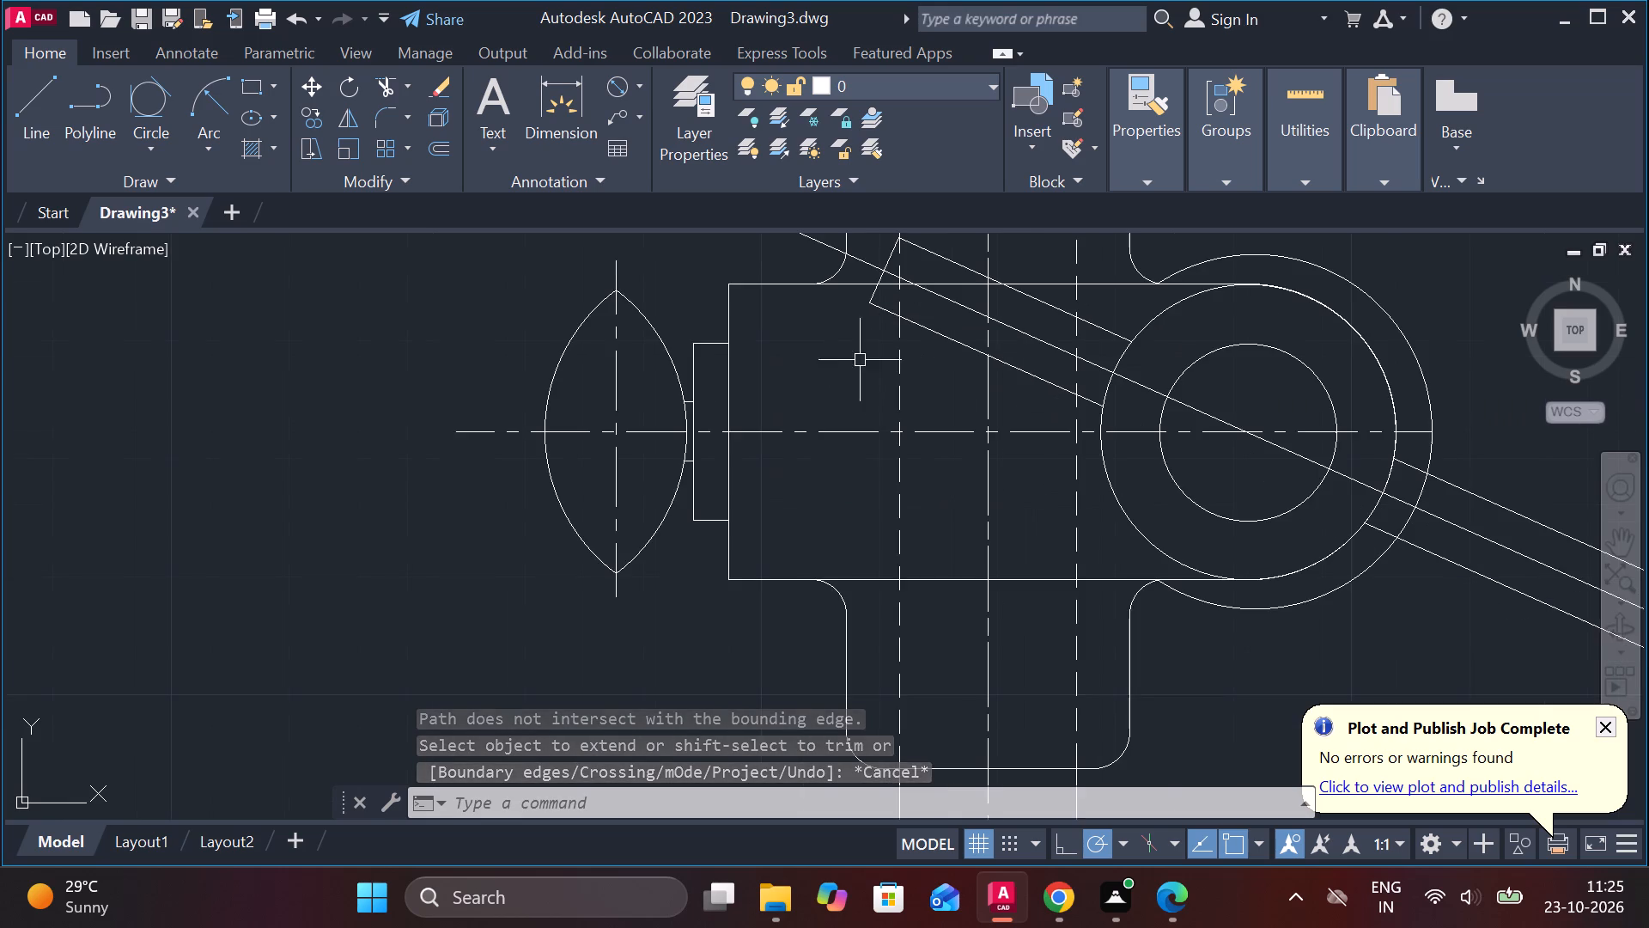
pyautogui.moveTo(878, 358); pyautogui.dragTo(852, 403, button='middle')
pyautogui.write('TR')
pyautogui.press('space')
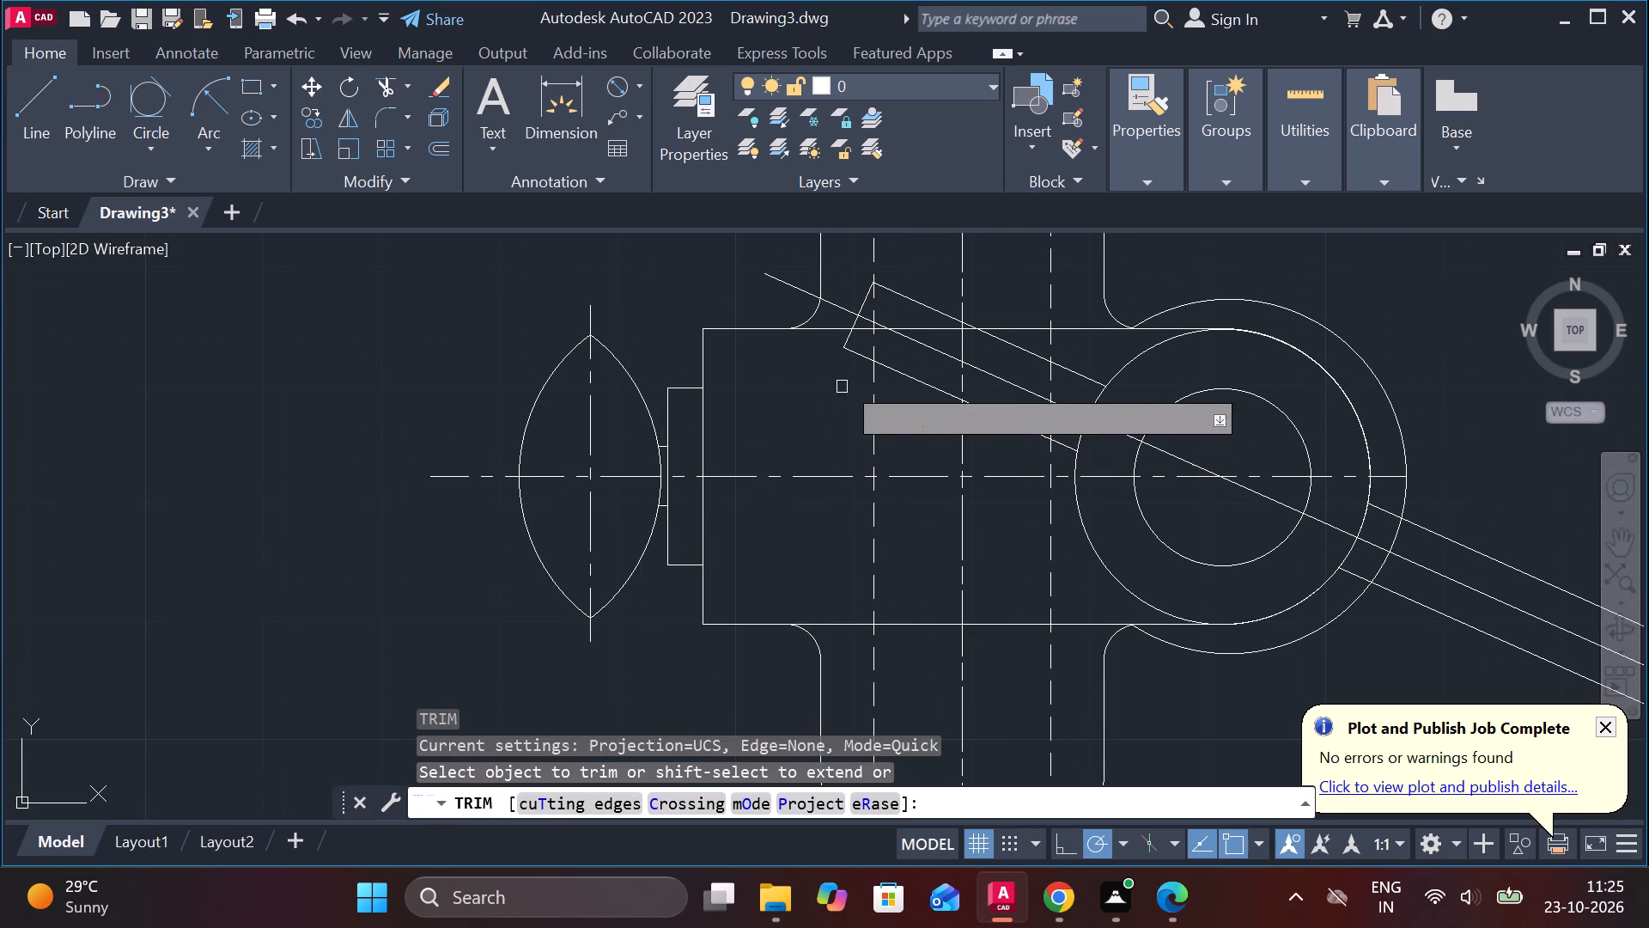
pyautogui.scroll(3, 856, 334)
pyautogui.click(851, 310)
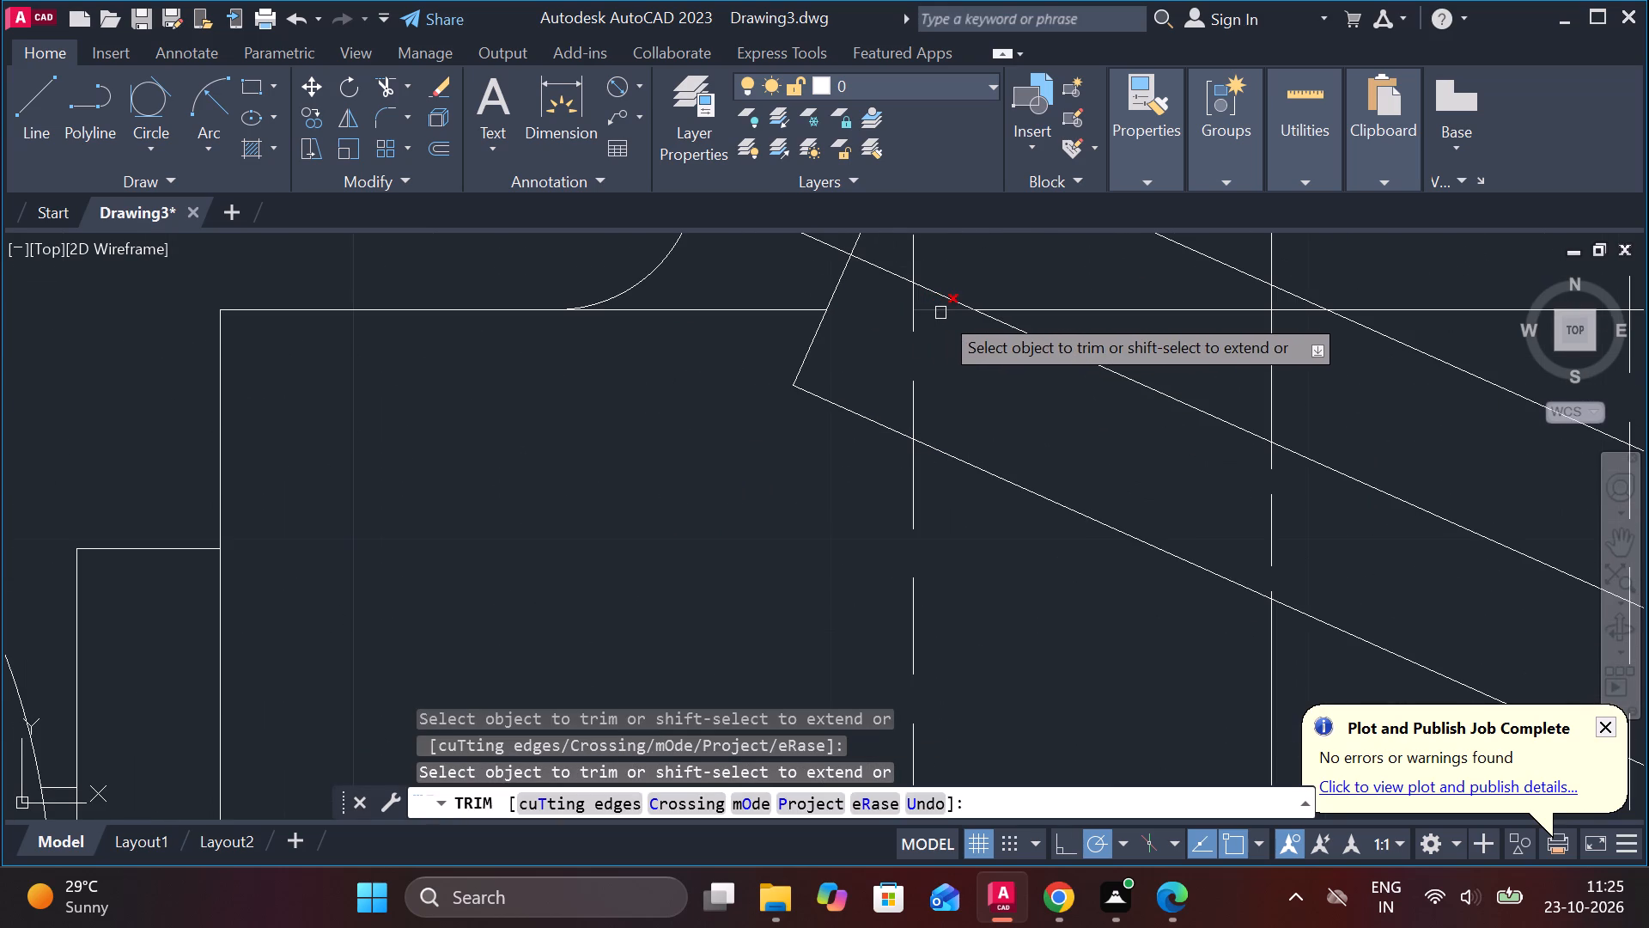
pyautogui.click(940, 313)
pyautogui.click(1037, 311)
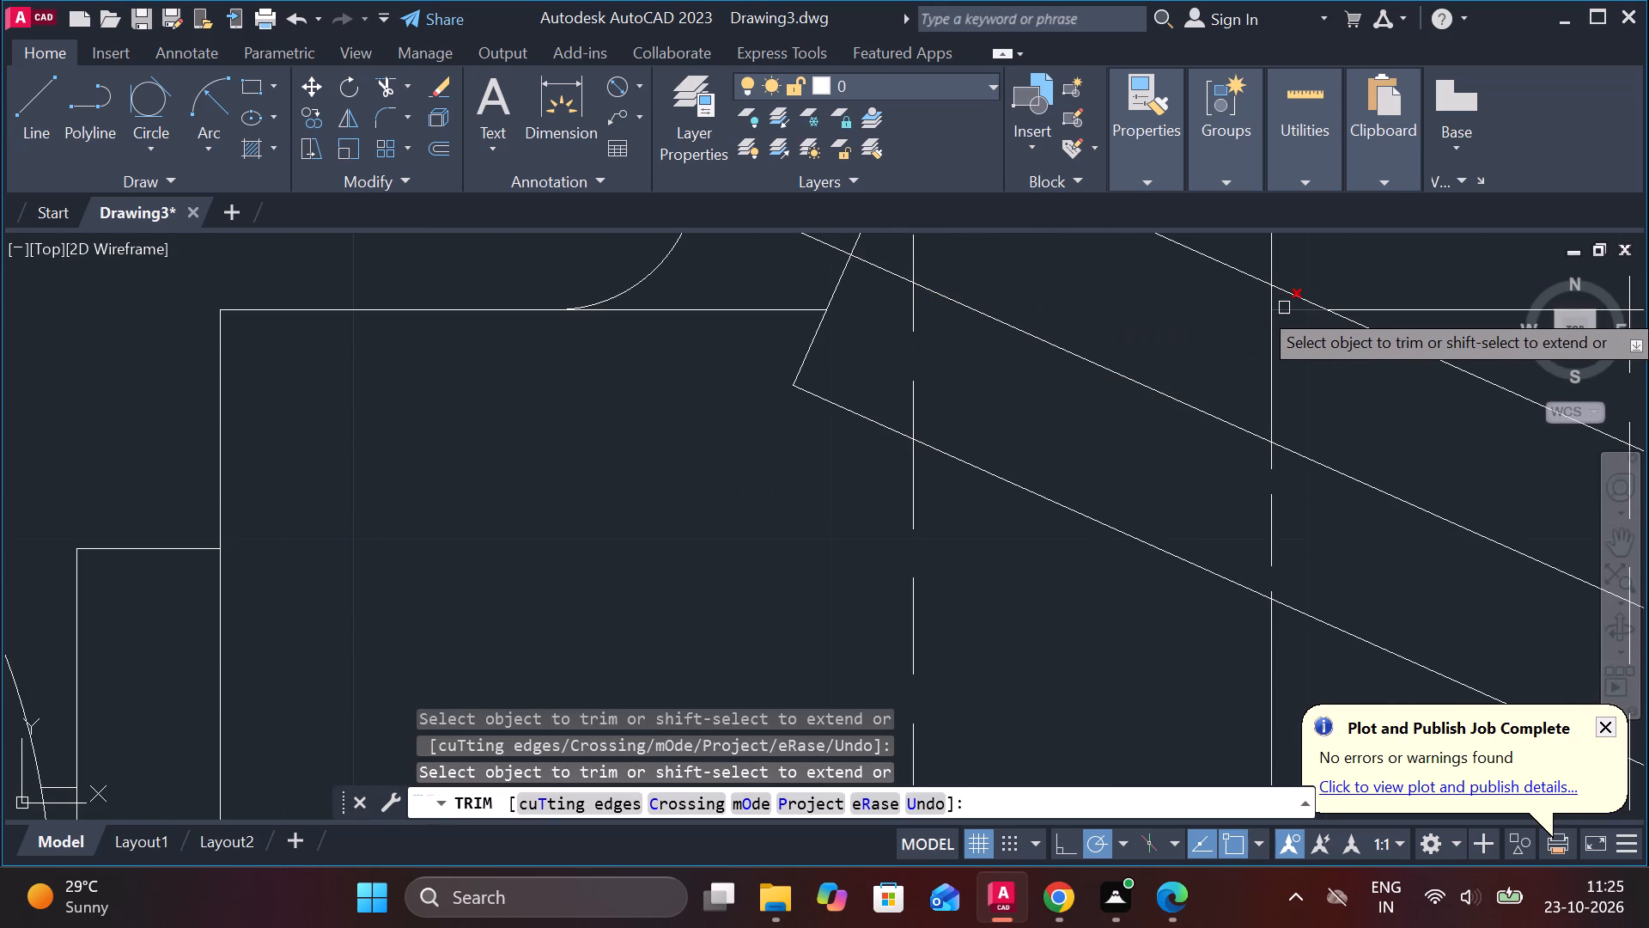
pyautogui.click(1284, 308)
pyautogui.scroll(-2, 1297, 369)
pyautogui.scroll(-3, 959, 431)
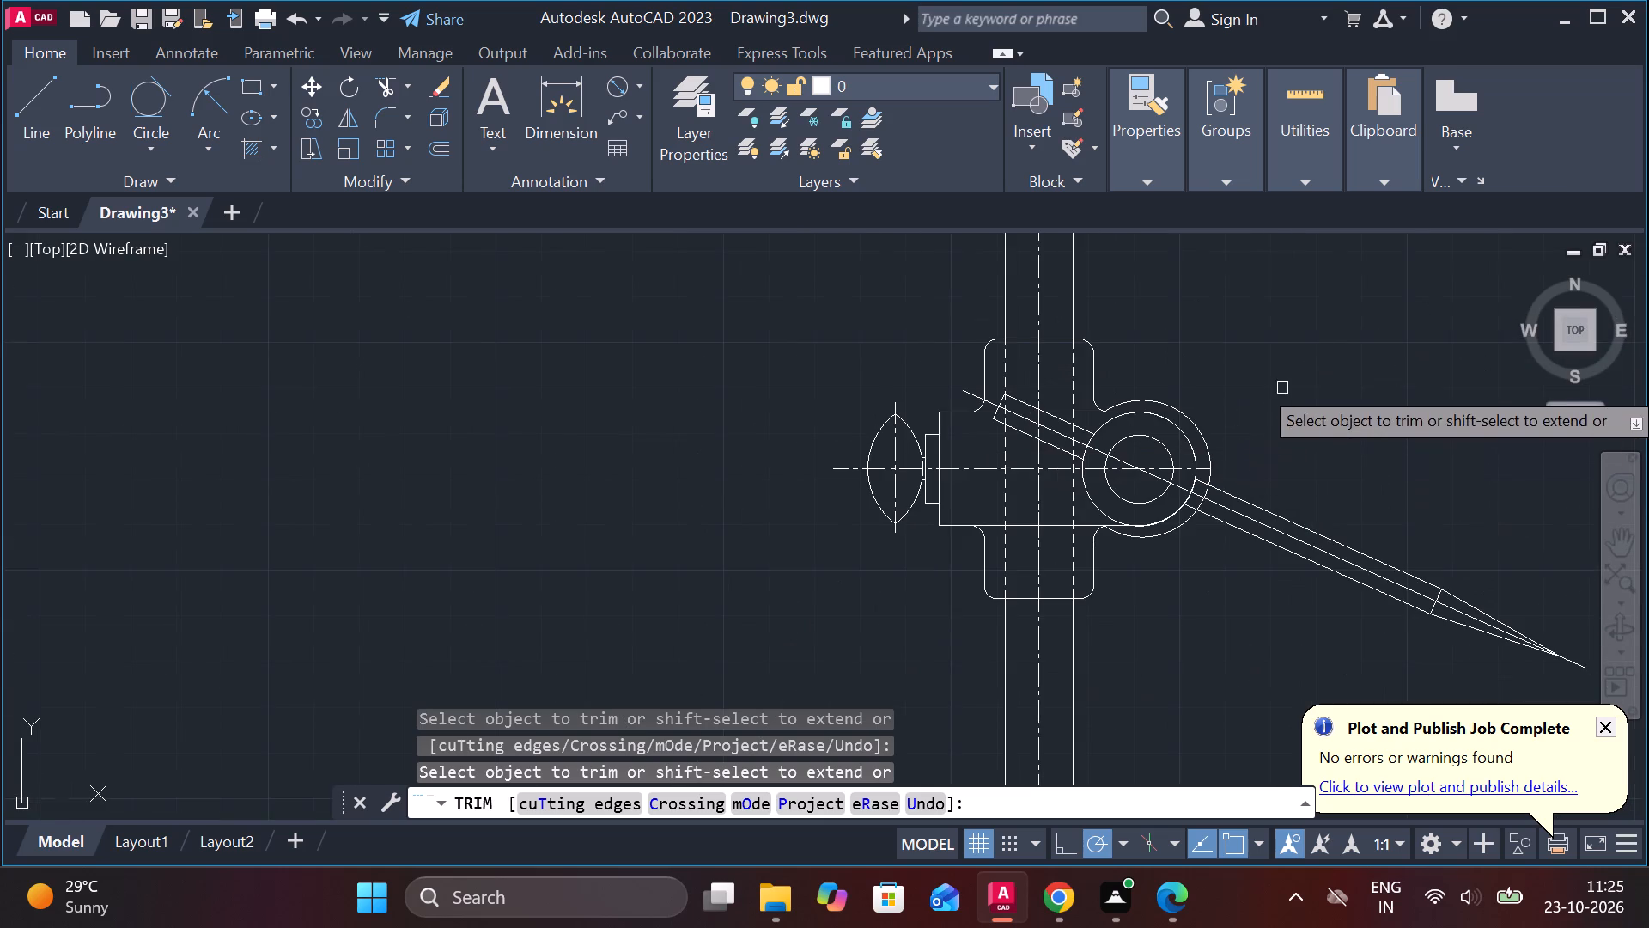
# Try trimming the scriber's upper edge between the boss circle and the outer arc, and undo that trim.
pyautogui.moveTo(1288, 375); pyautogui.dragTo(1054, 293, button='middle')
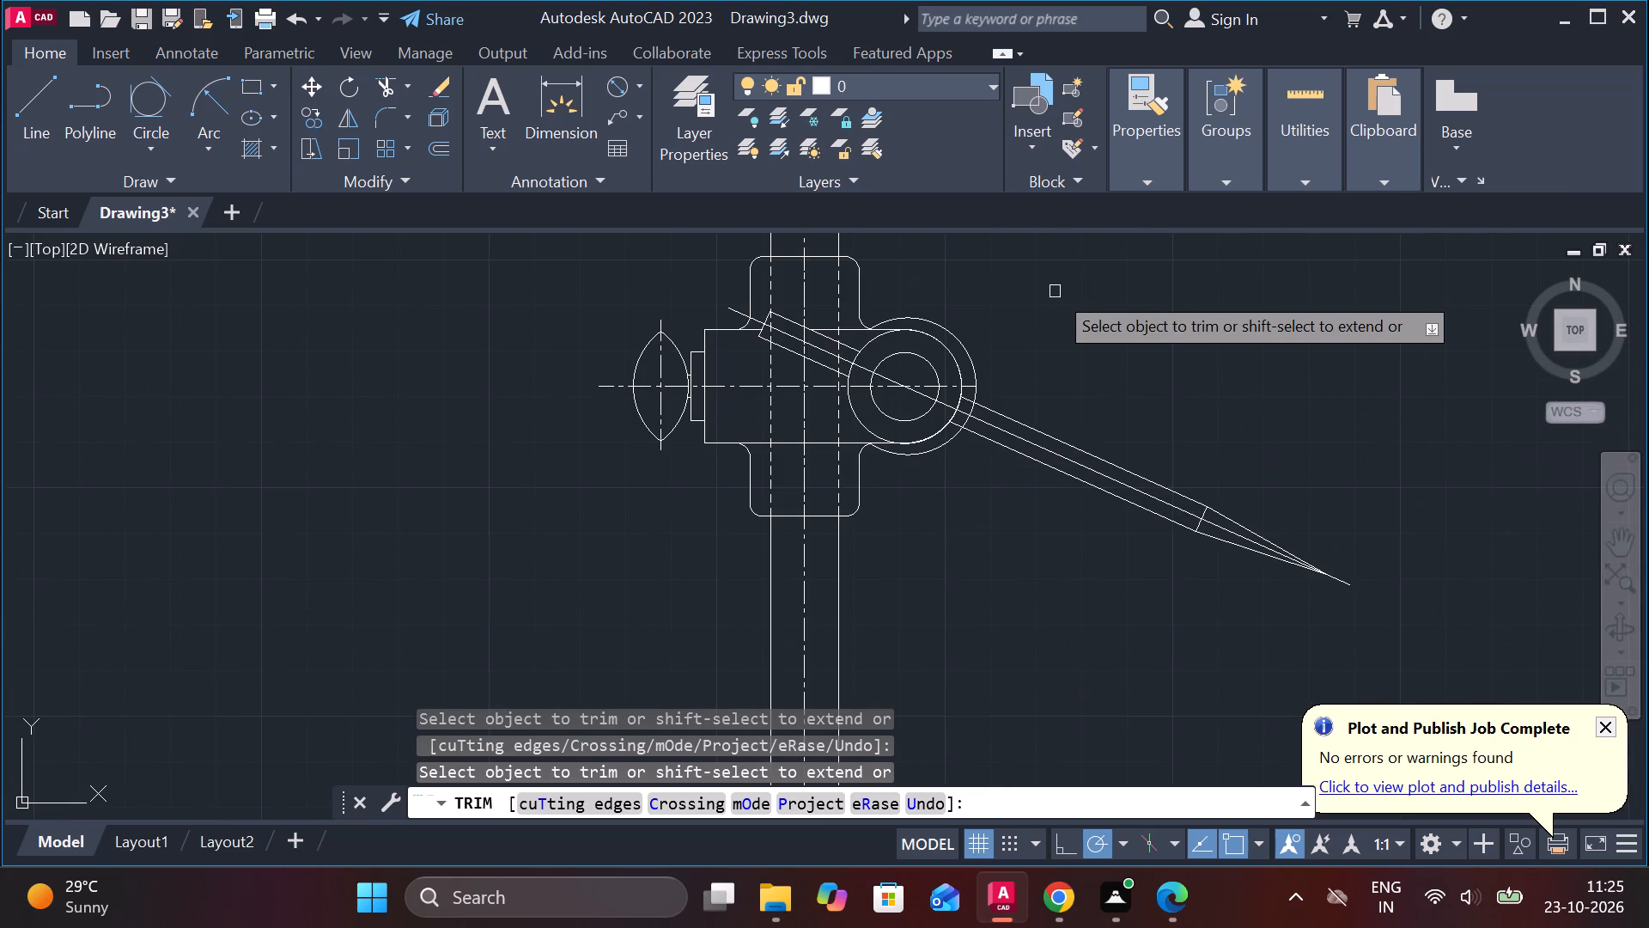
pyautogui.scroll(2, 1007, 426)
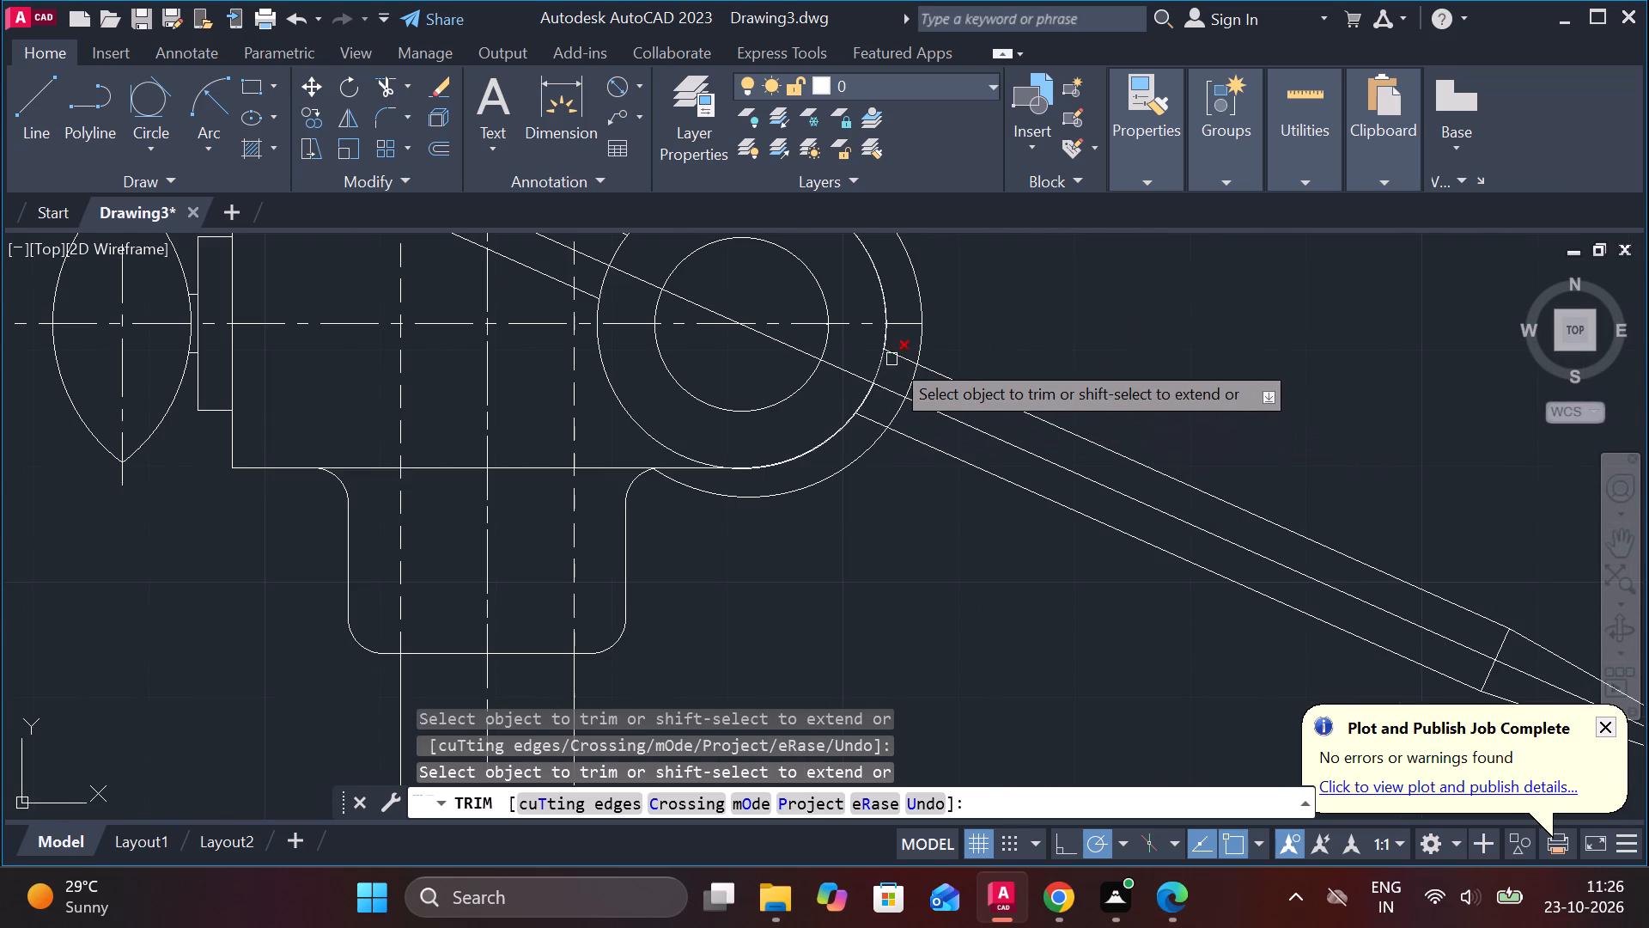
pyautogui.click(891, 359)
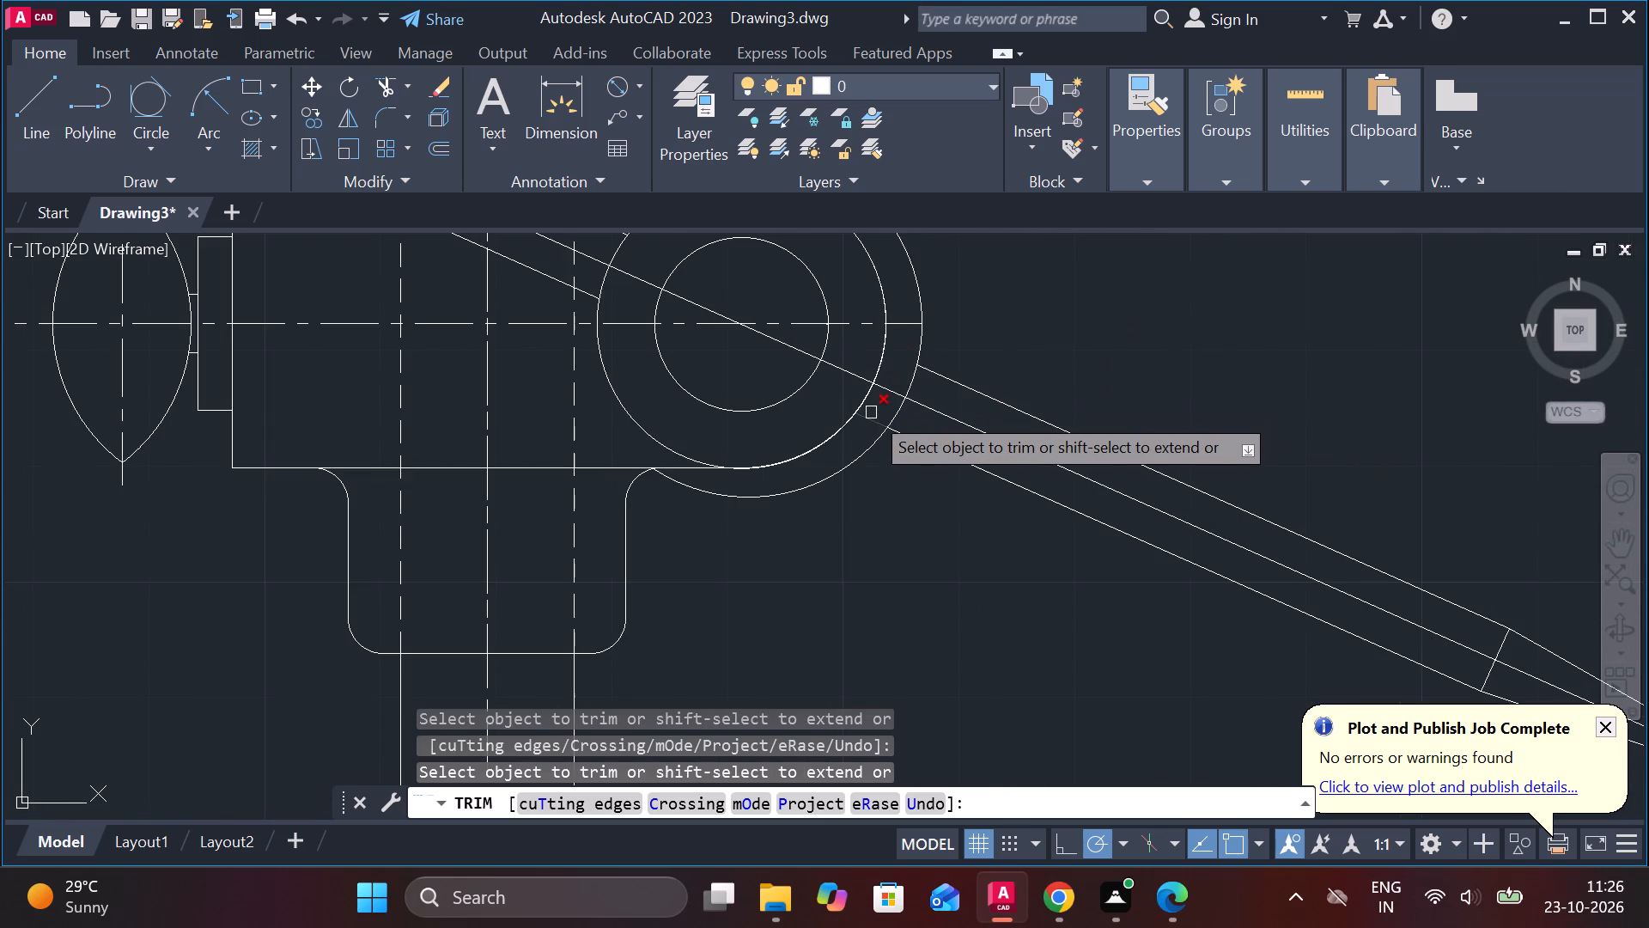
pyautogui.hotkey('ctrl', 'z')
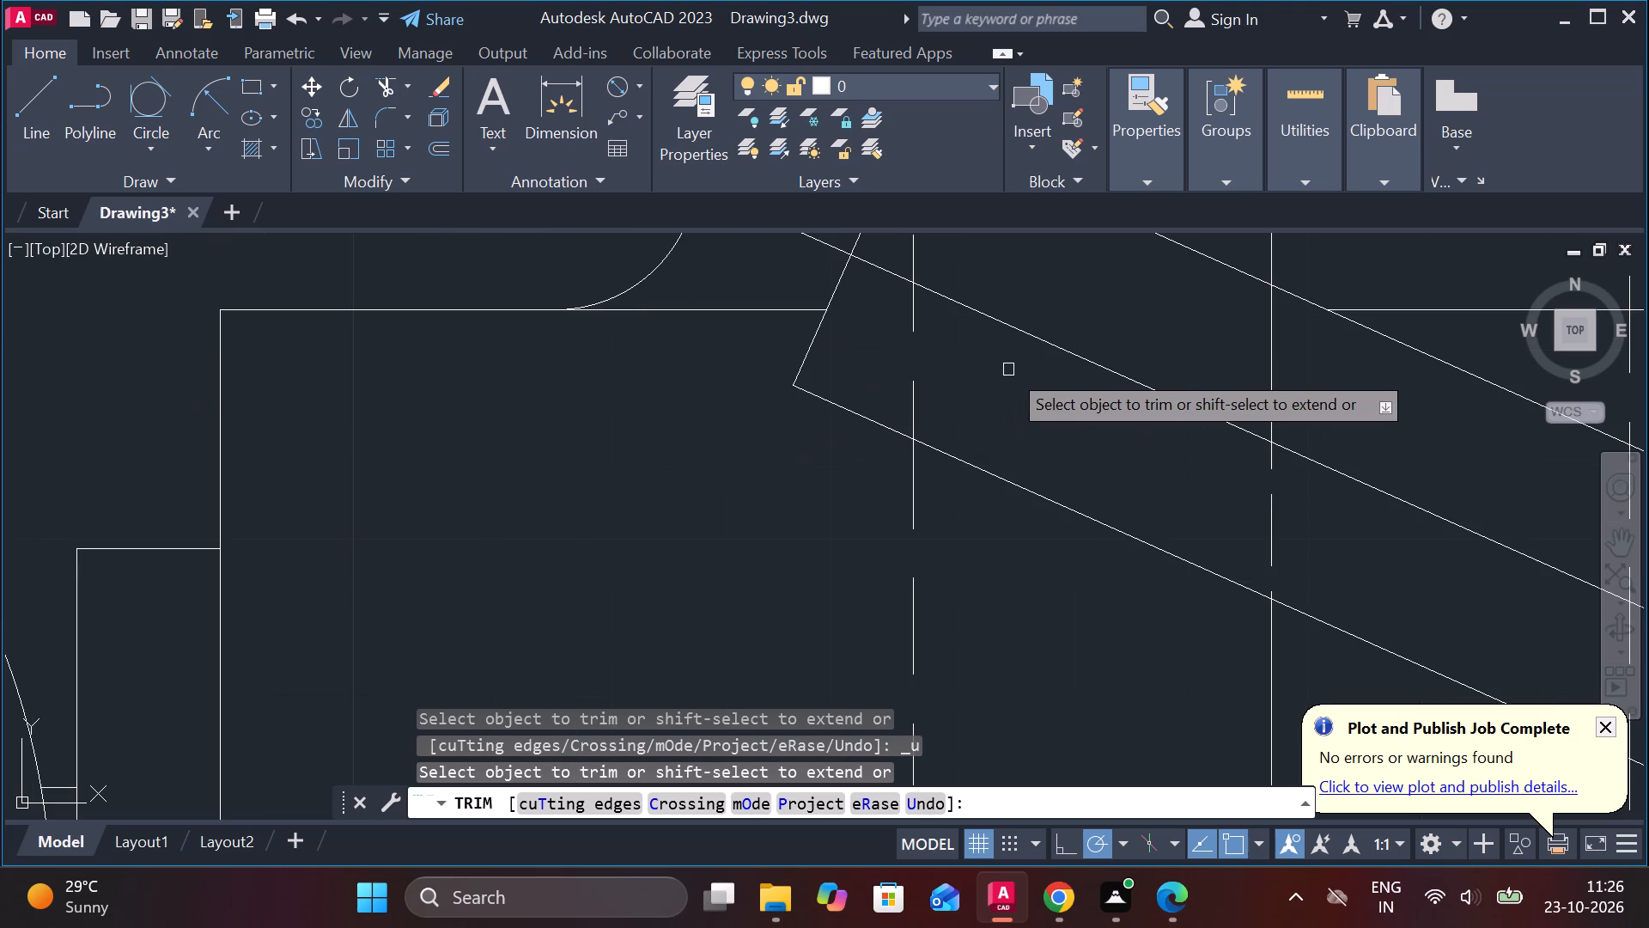
# Trim the boss's outermost arc between the scriber's upper and lower edges, on both sides of its centre line.
pyautogui.scroll(-2, 978, 379)
pyautogui.moveTo(1172, 400); pyautogui.dragTo(649, 327, button='middle')
pyautogui.scroll(-1, 1257, 488)
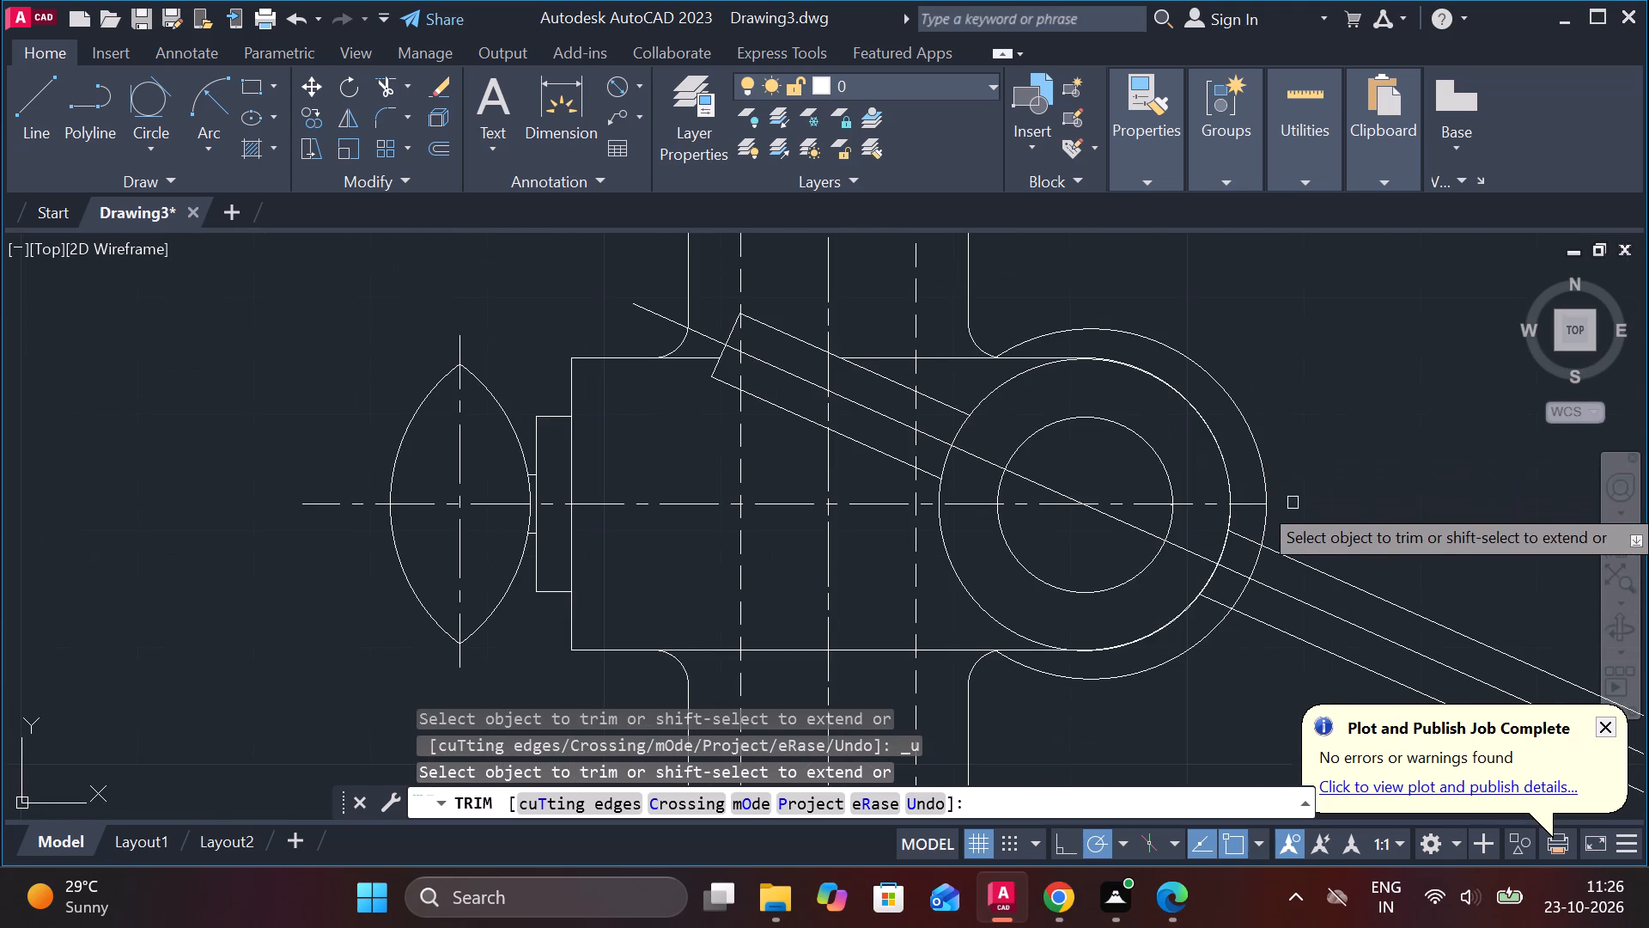
pyautogui.moveTo(1293, 503); pyautogui.dragTo(1169, 428, button='middle')
pyautogui.scroll(2, 1202, 492)
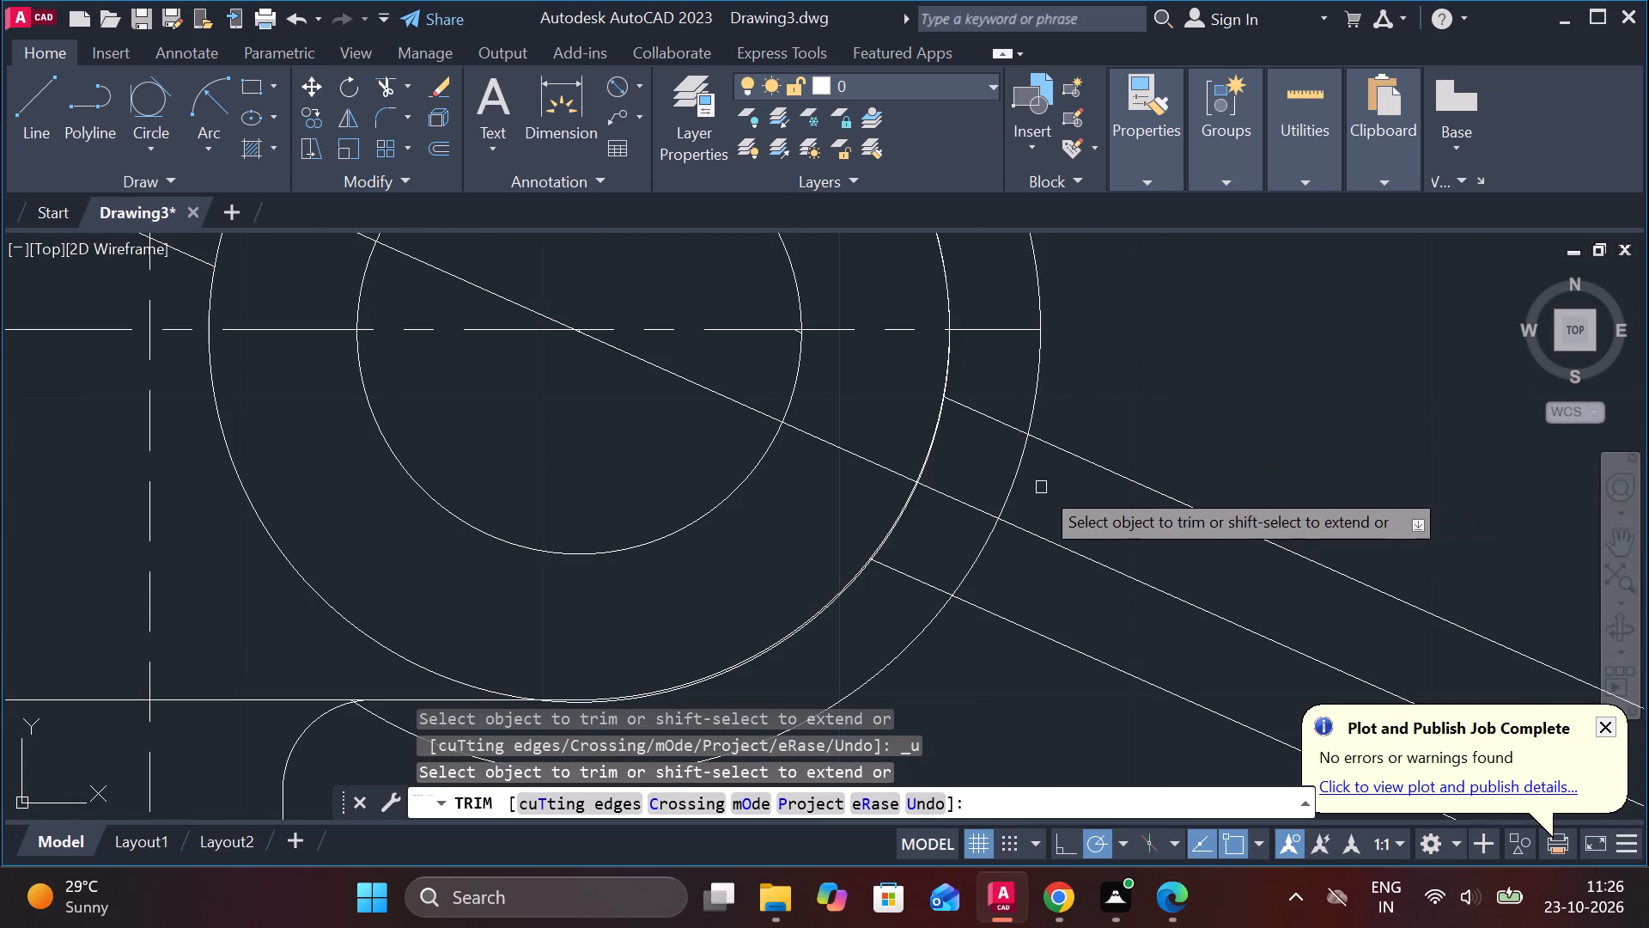
pyautogui.click(1012, 472)
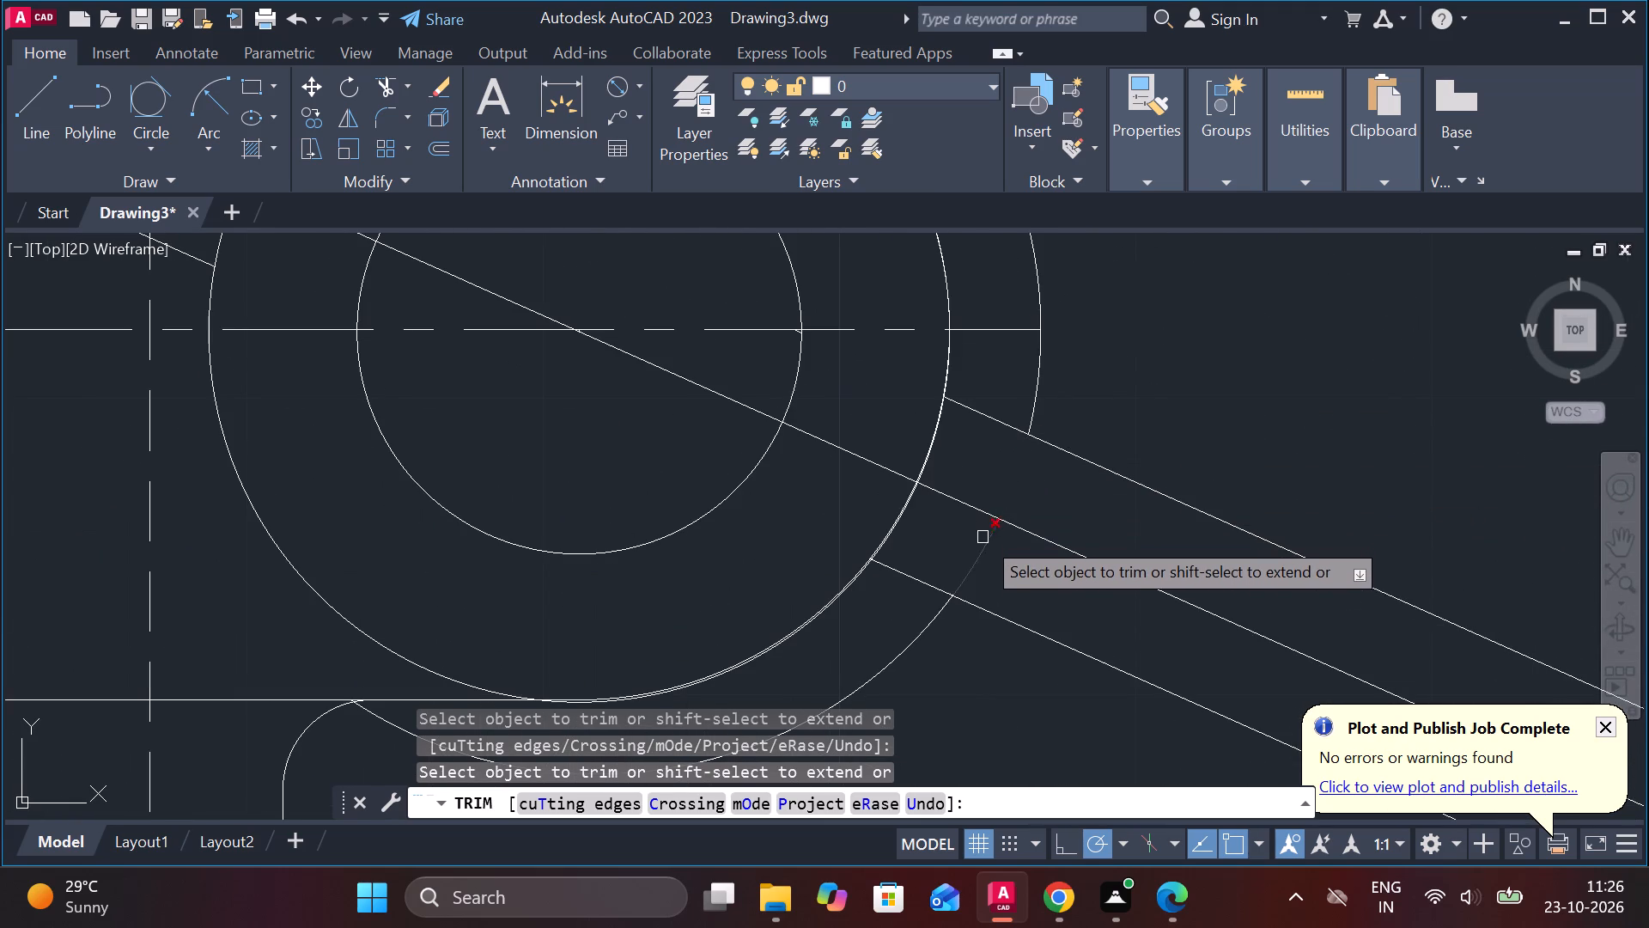
pyautogui.click(983, 553)
# Trim away the duplicate arc segments overlapping the boss's larger circle on the side facing the scriber's point.
pyautogui.scroll(-2, 983, 553)
pyautogui.scroll(2, 861, 598)
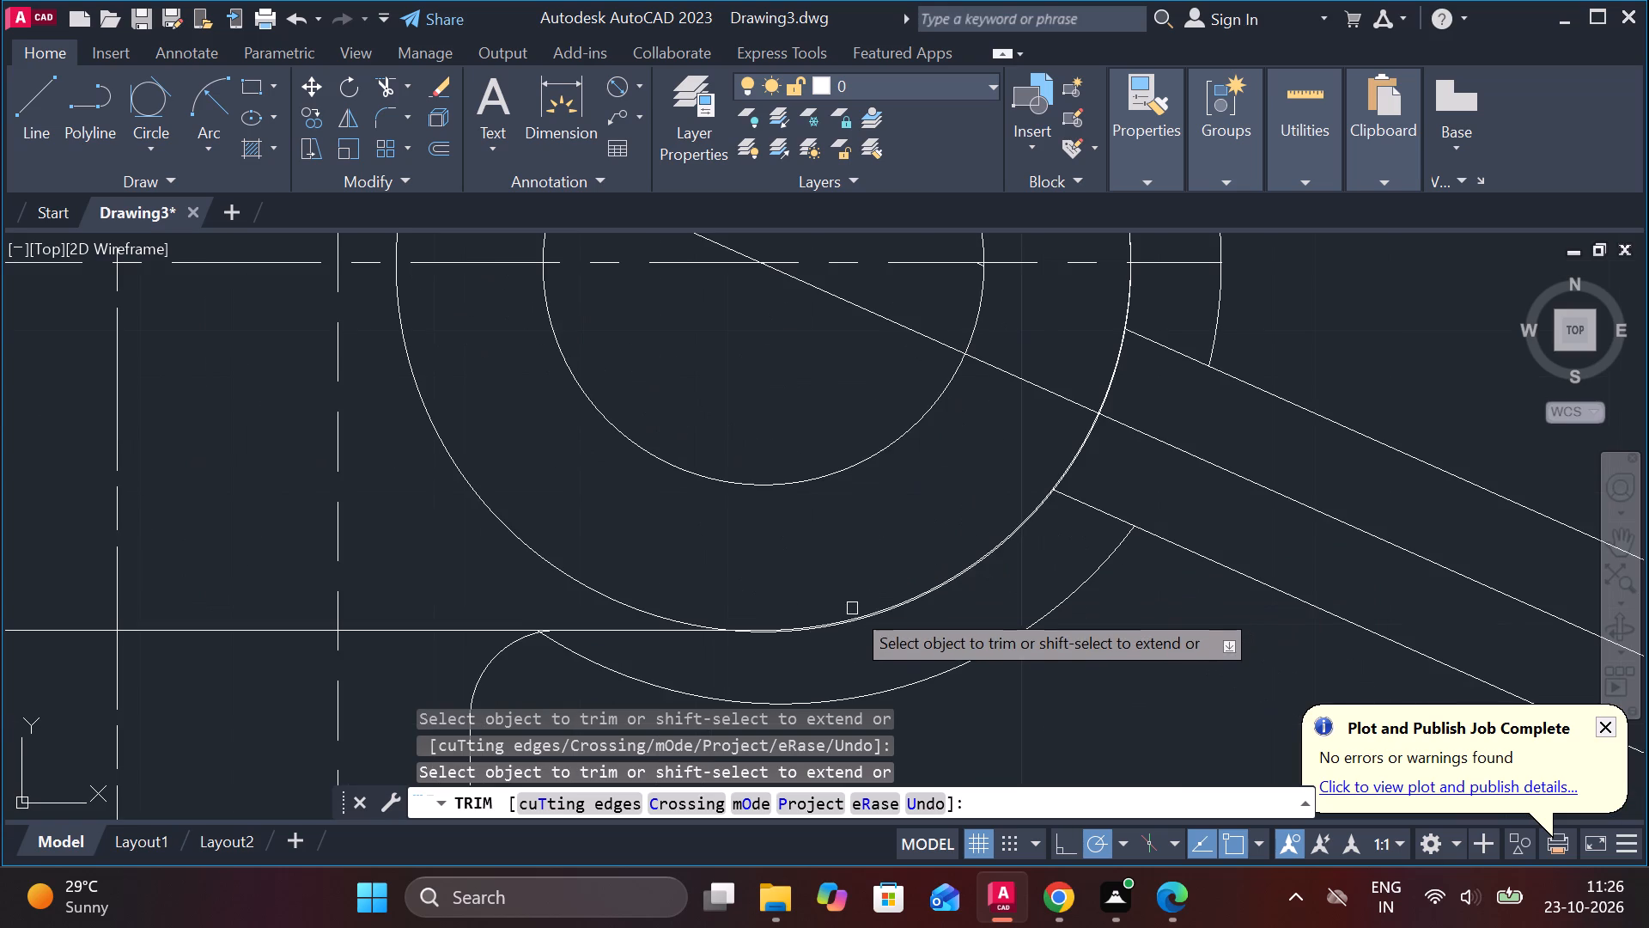
pyautogui.click(828, 626)
pyautogui.scroll(-2, 971, 557)
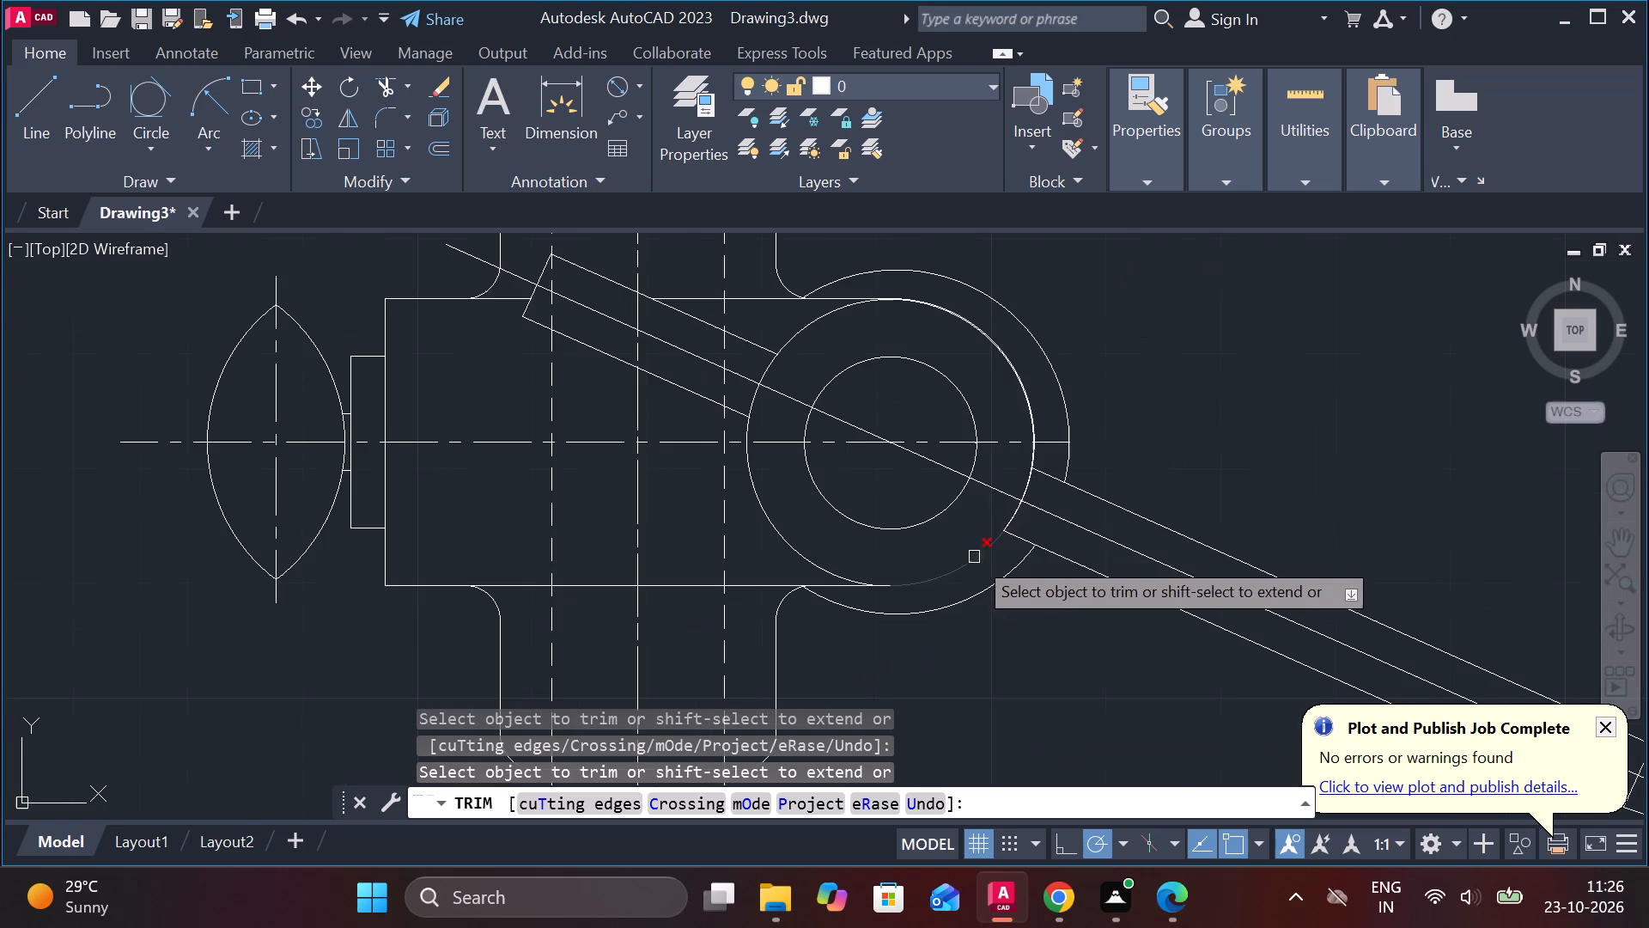
pyautogui.click(1022, 411)
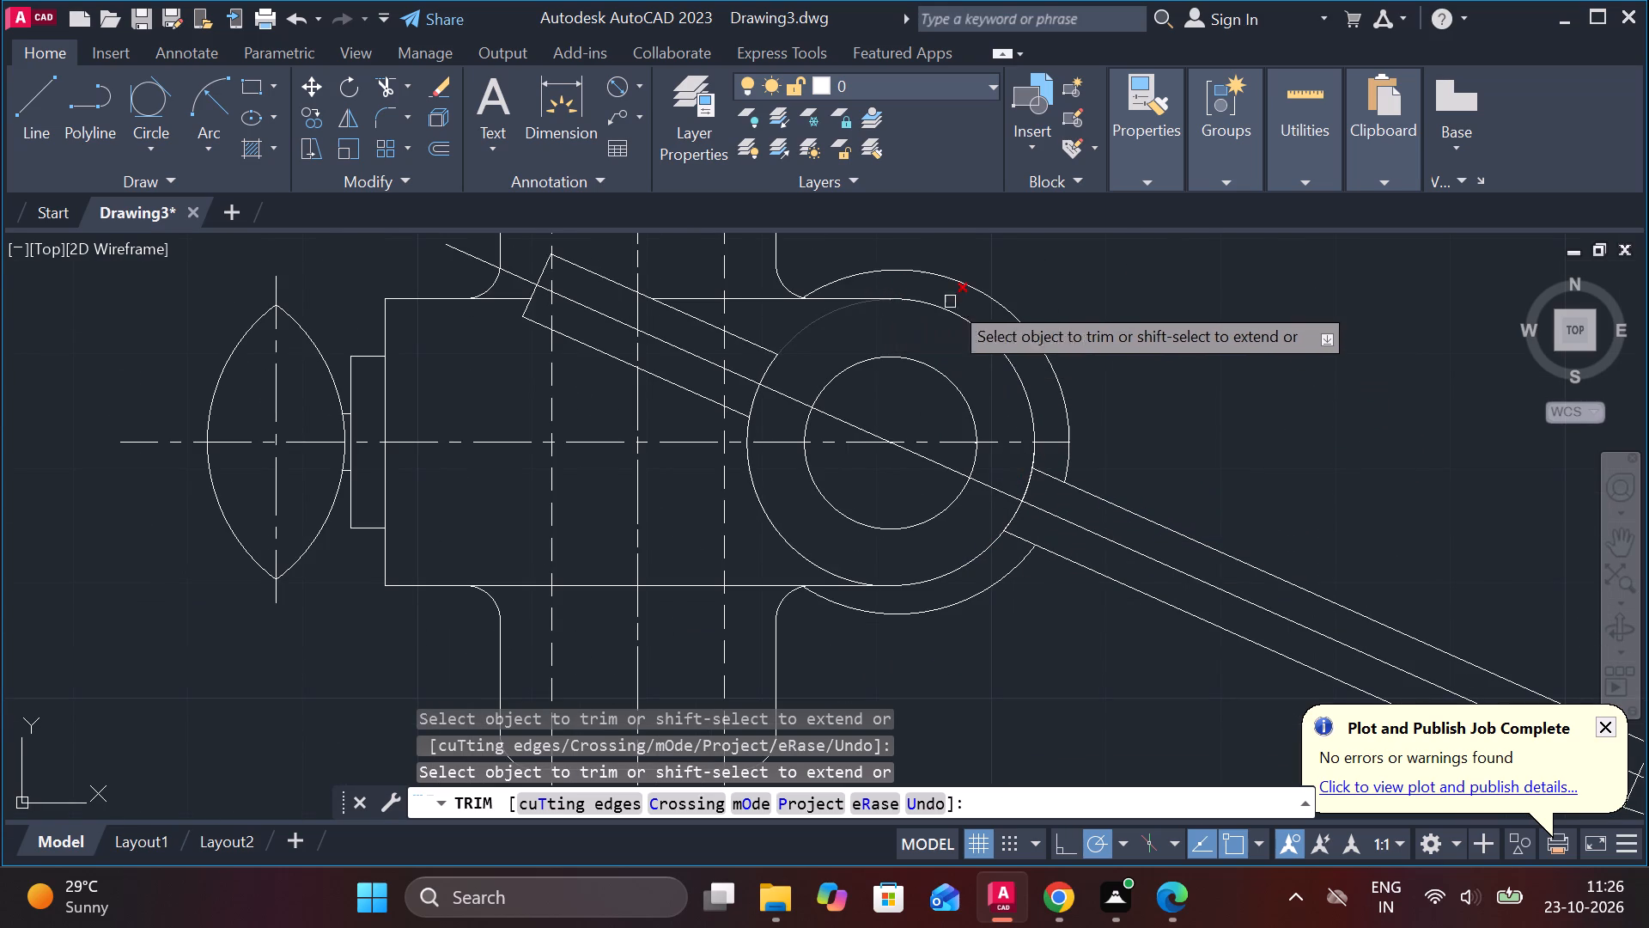
pyautogui.press('Escape')
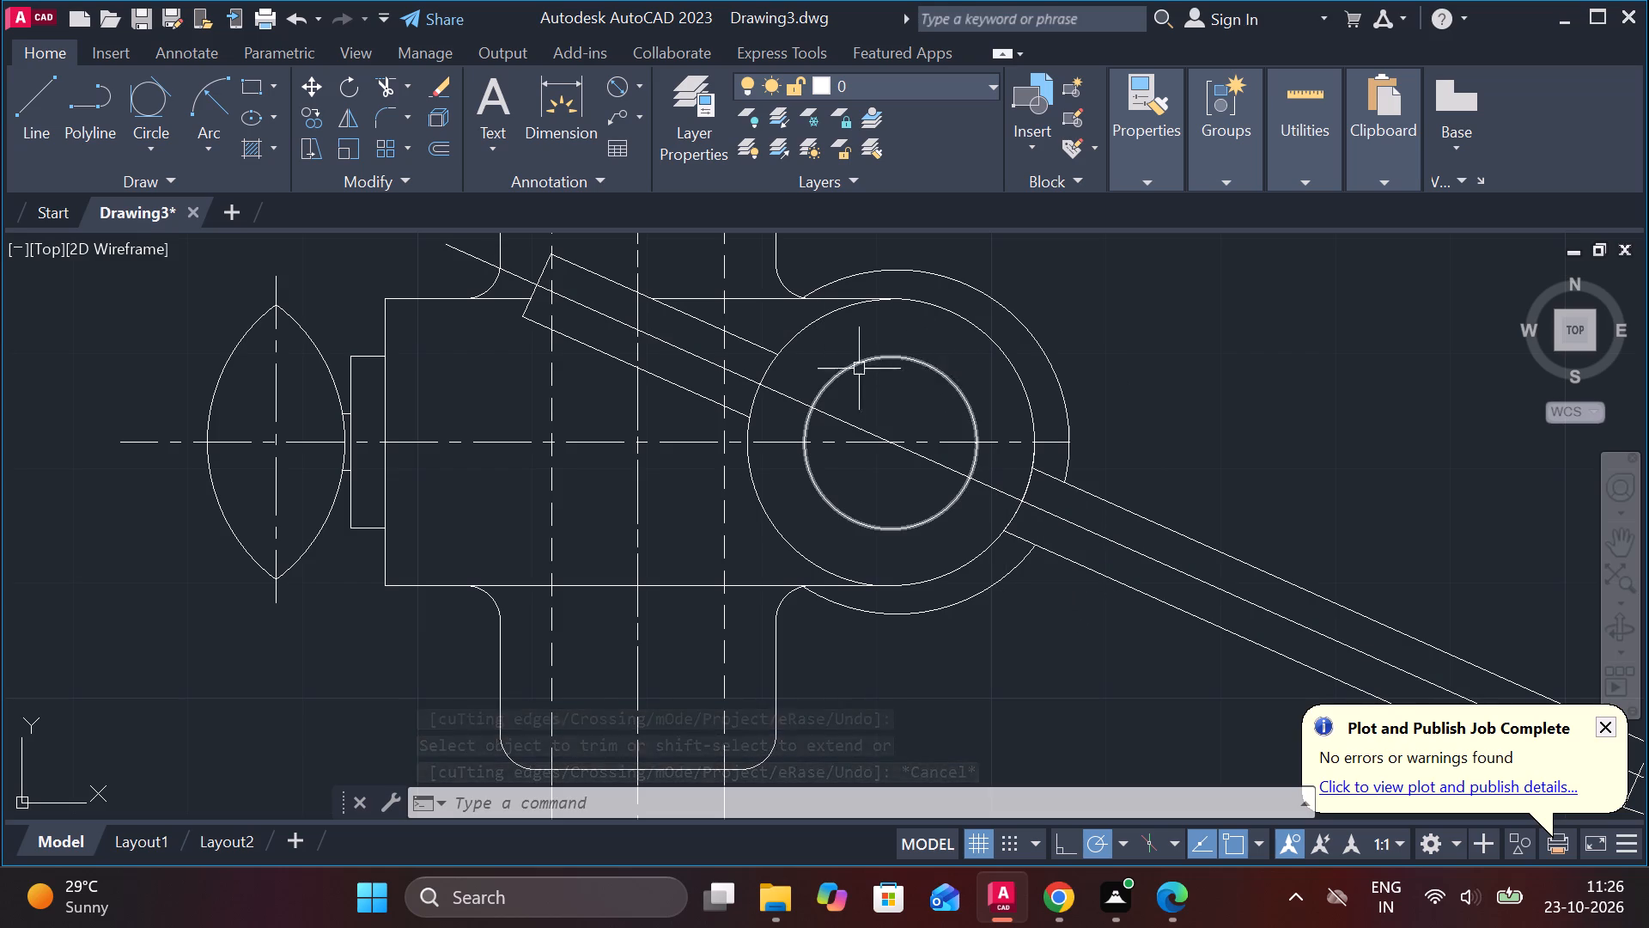
# Draw two lines across the boss's larger circle, joining the ends of the scriber's upper and lower edges.
pyautogui.press('l')
pyautogui.press('Return')
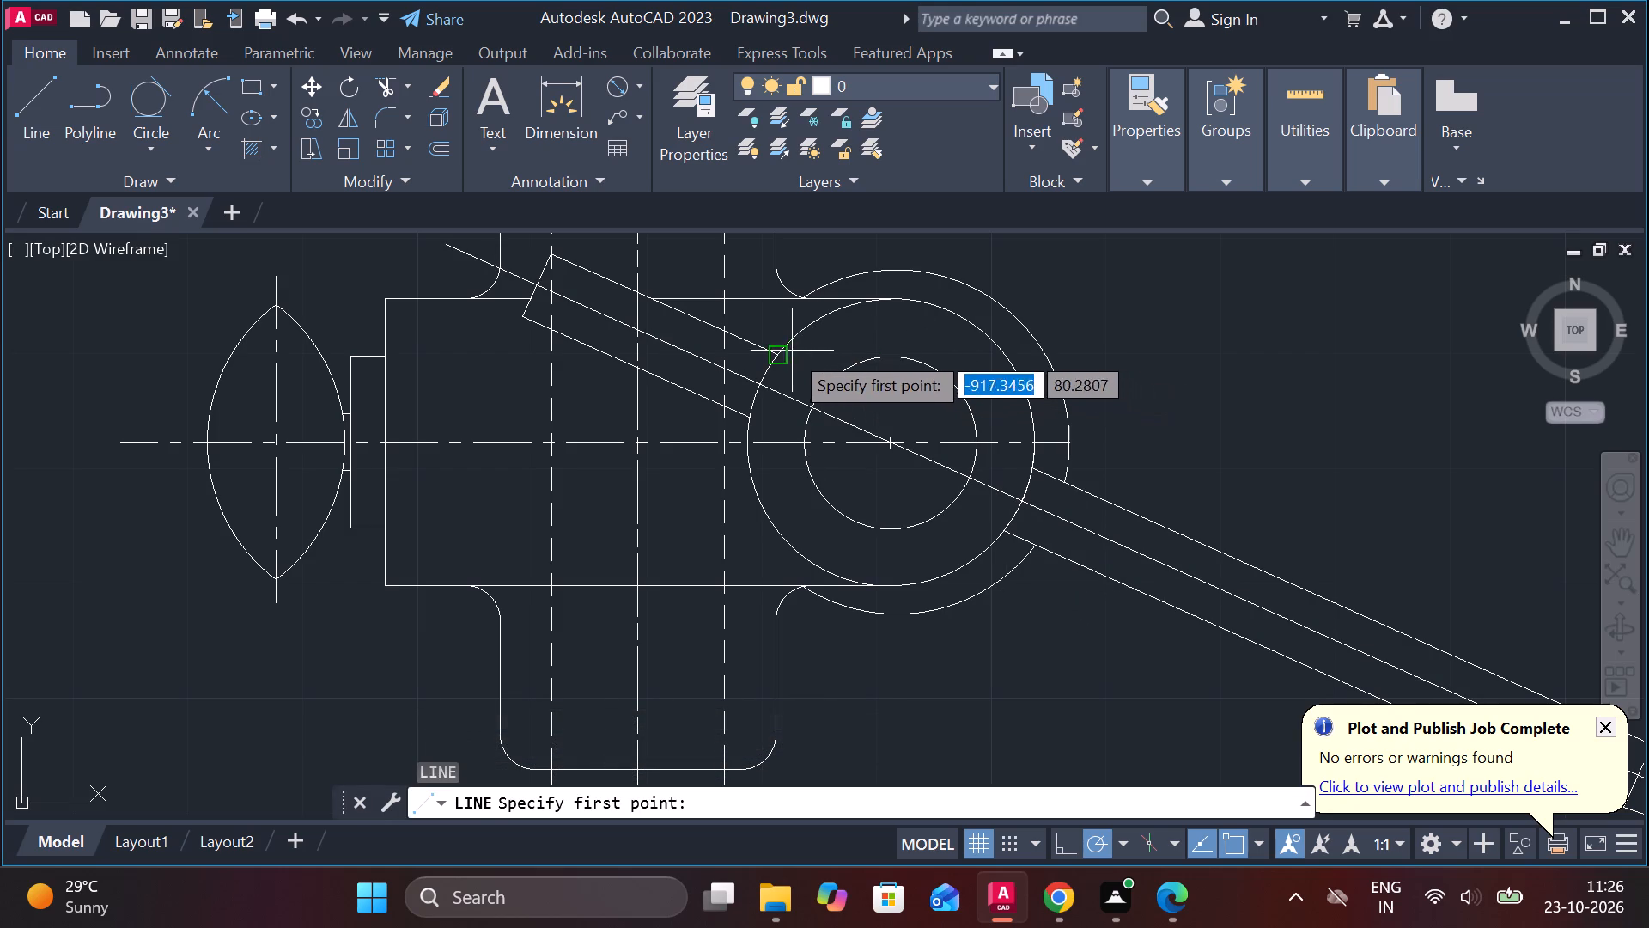
pyautogui.click(788, 351)
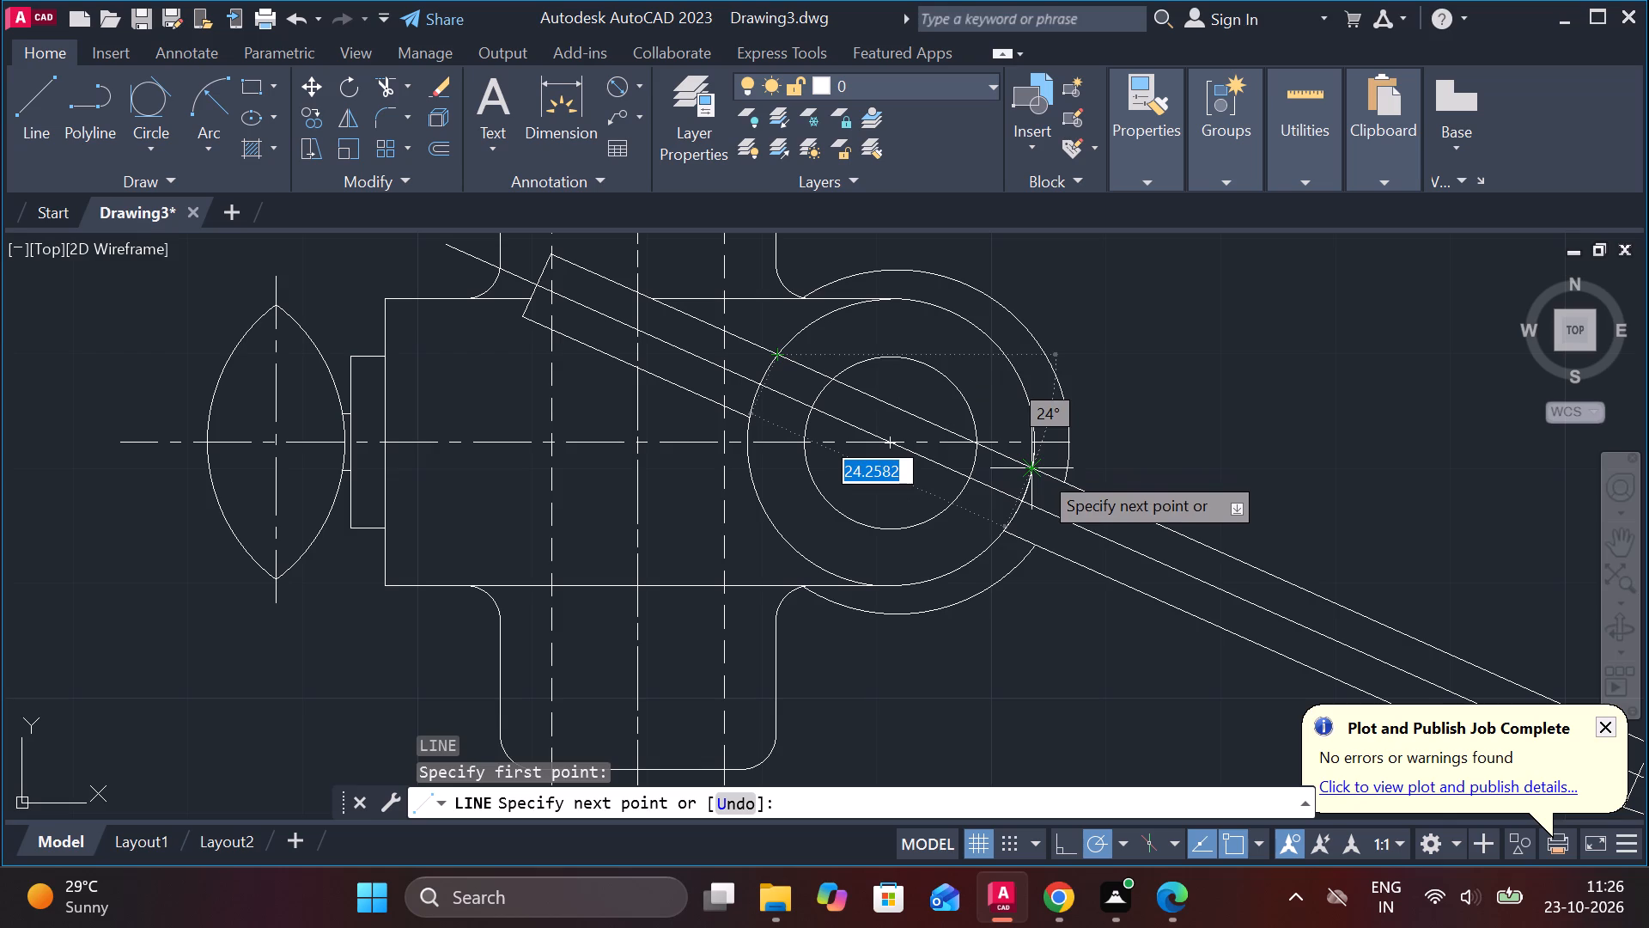
pyautogui.click(1039, 471)
pyautogui.press('Escape')
pyautogui.press('space')
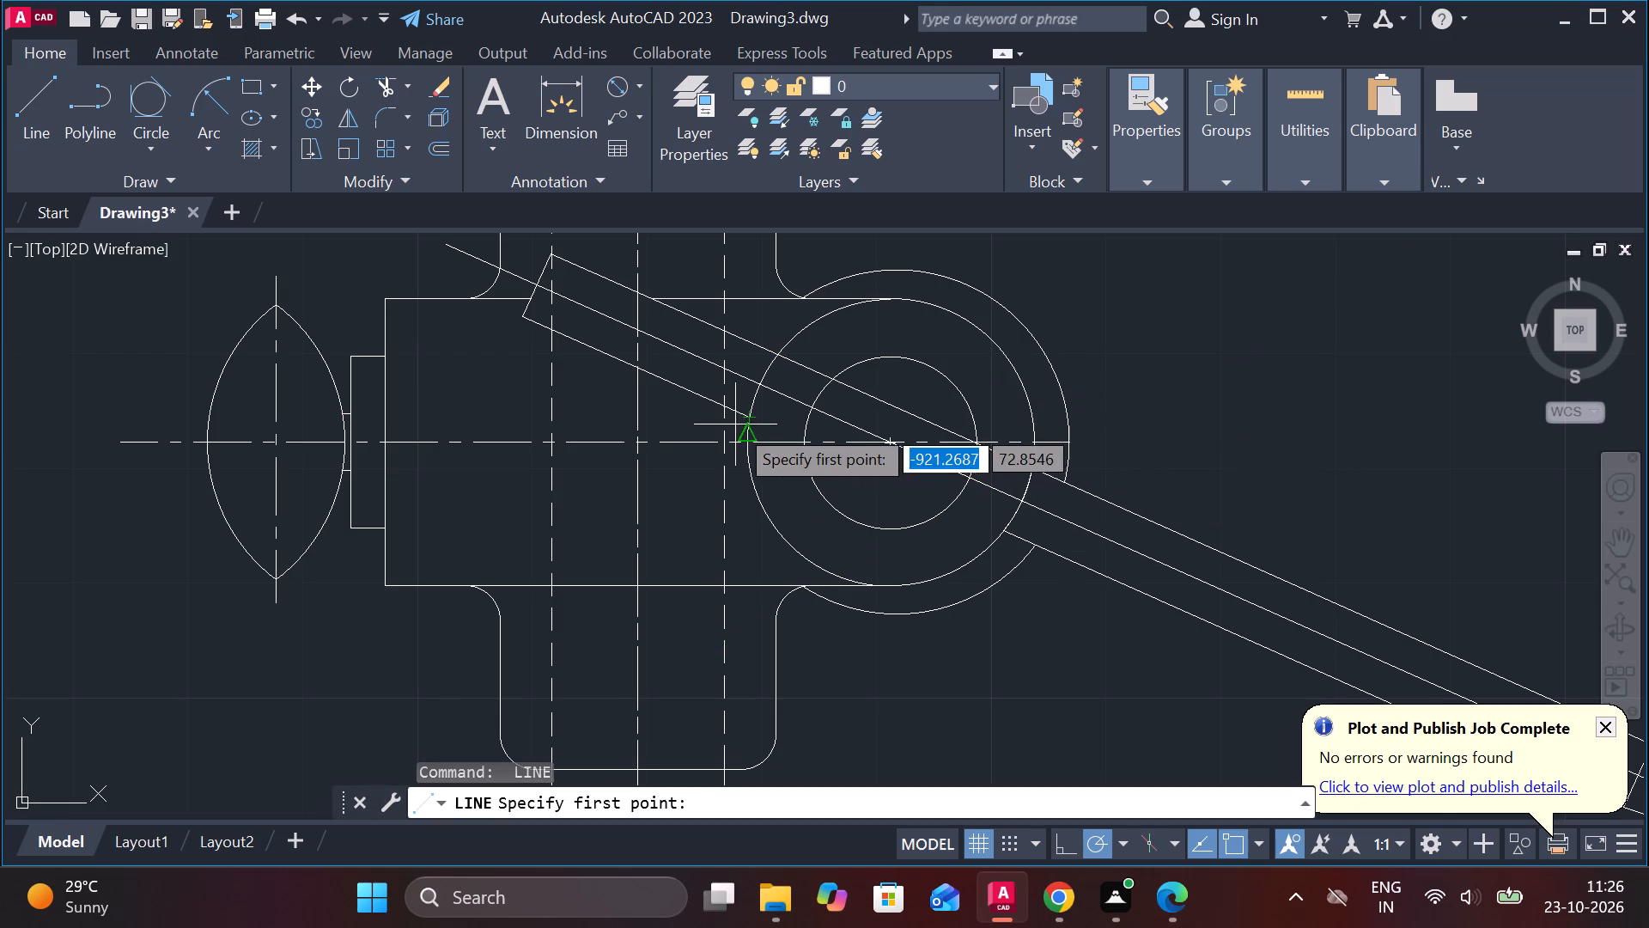
pyautogui.click(742, 419)
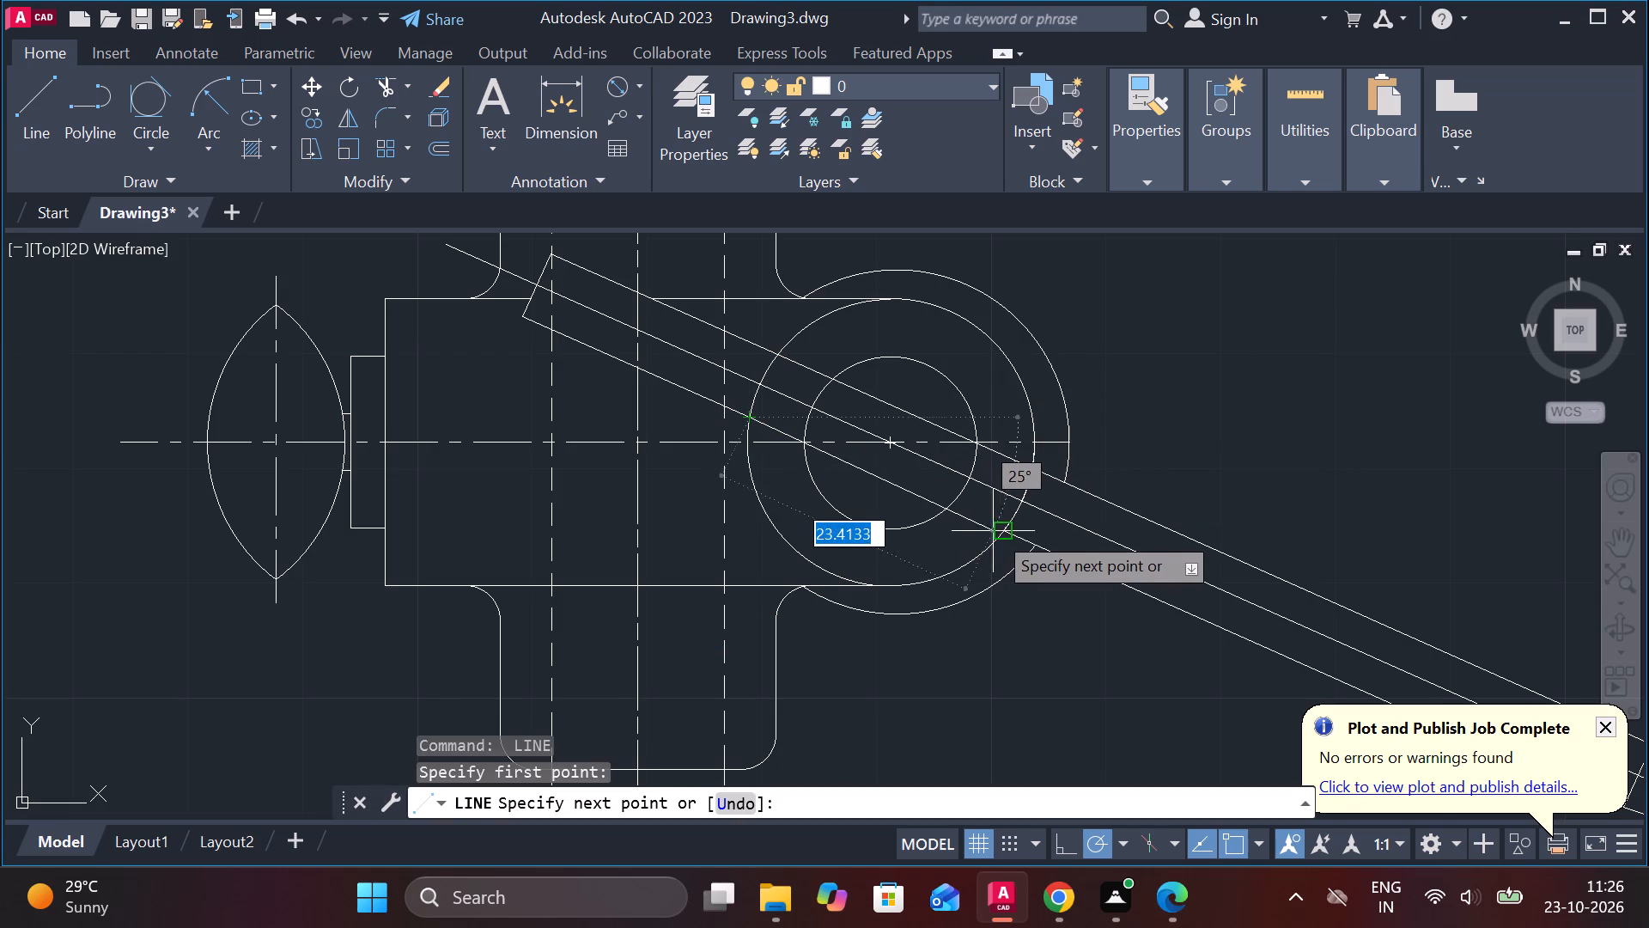
pyautogui.click(999, 531)
pyautogui.press('Escape')
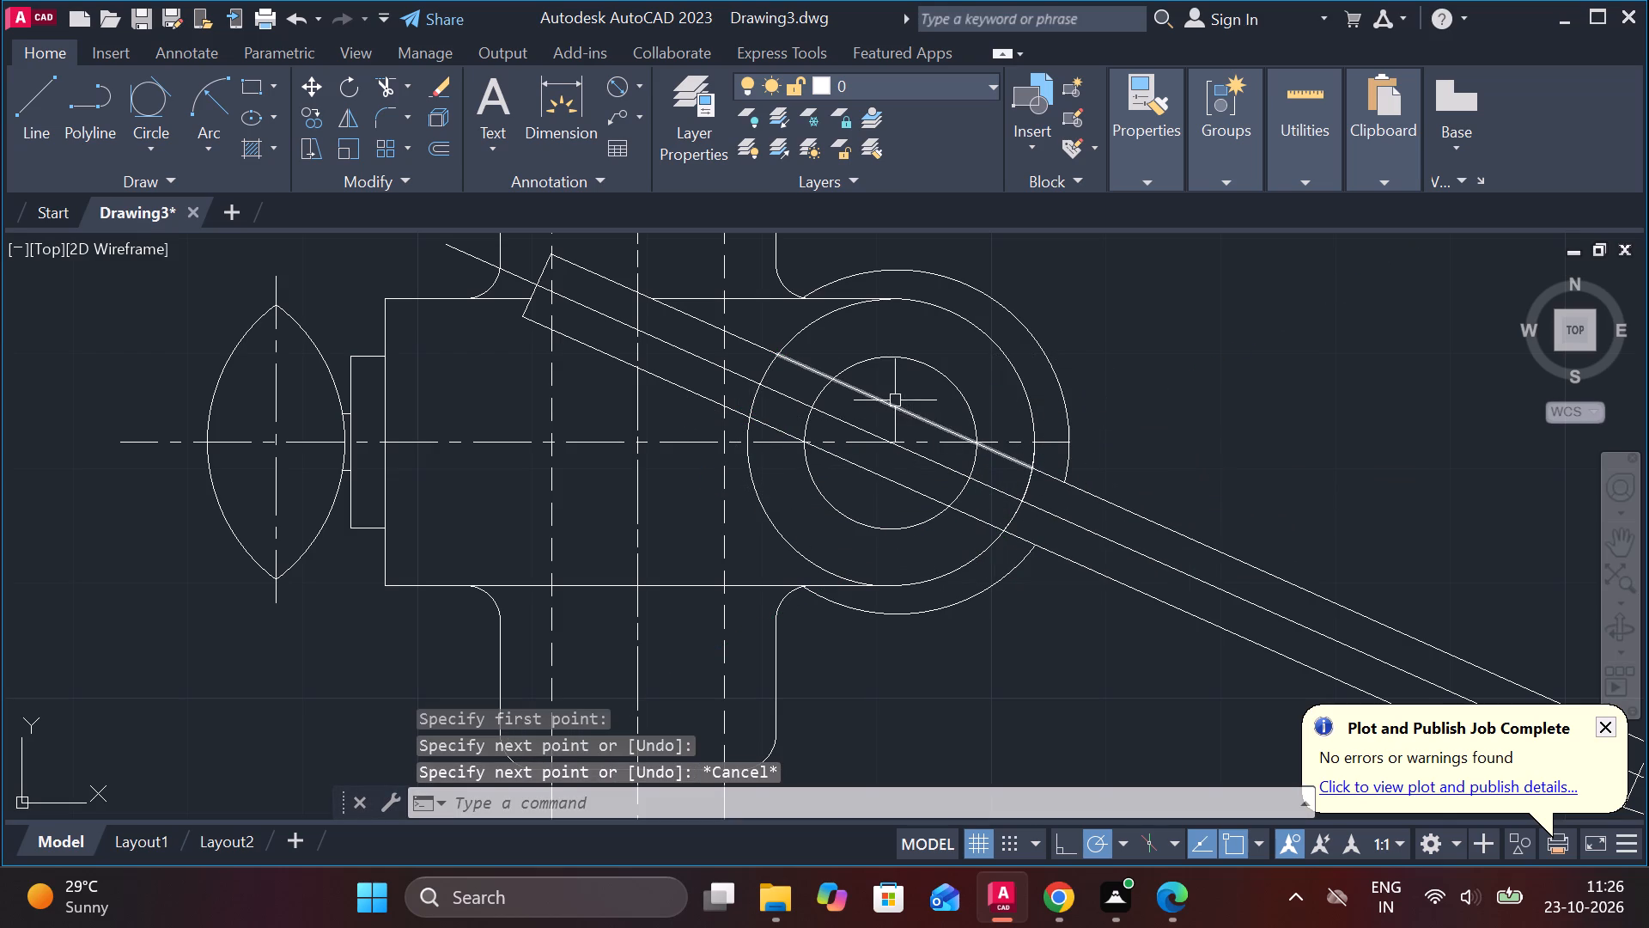
# Change the linetype of the two scriber edge lines inside the boss circle to DASHED.
pyautogui.click(895, 400)
pyautogui.click(870, 466)
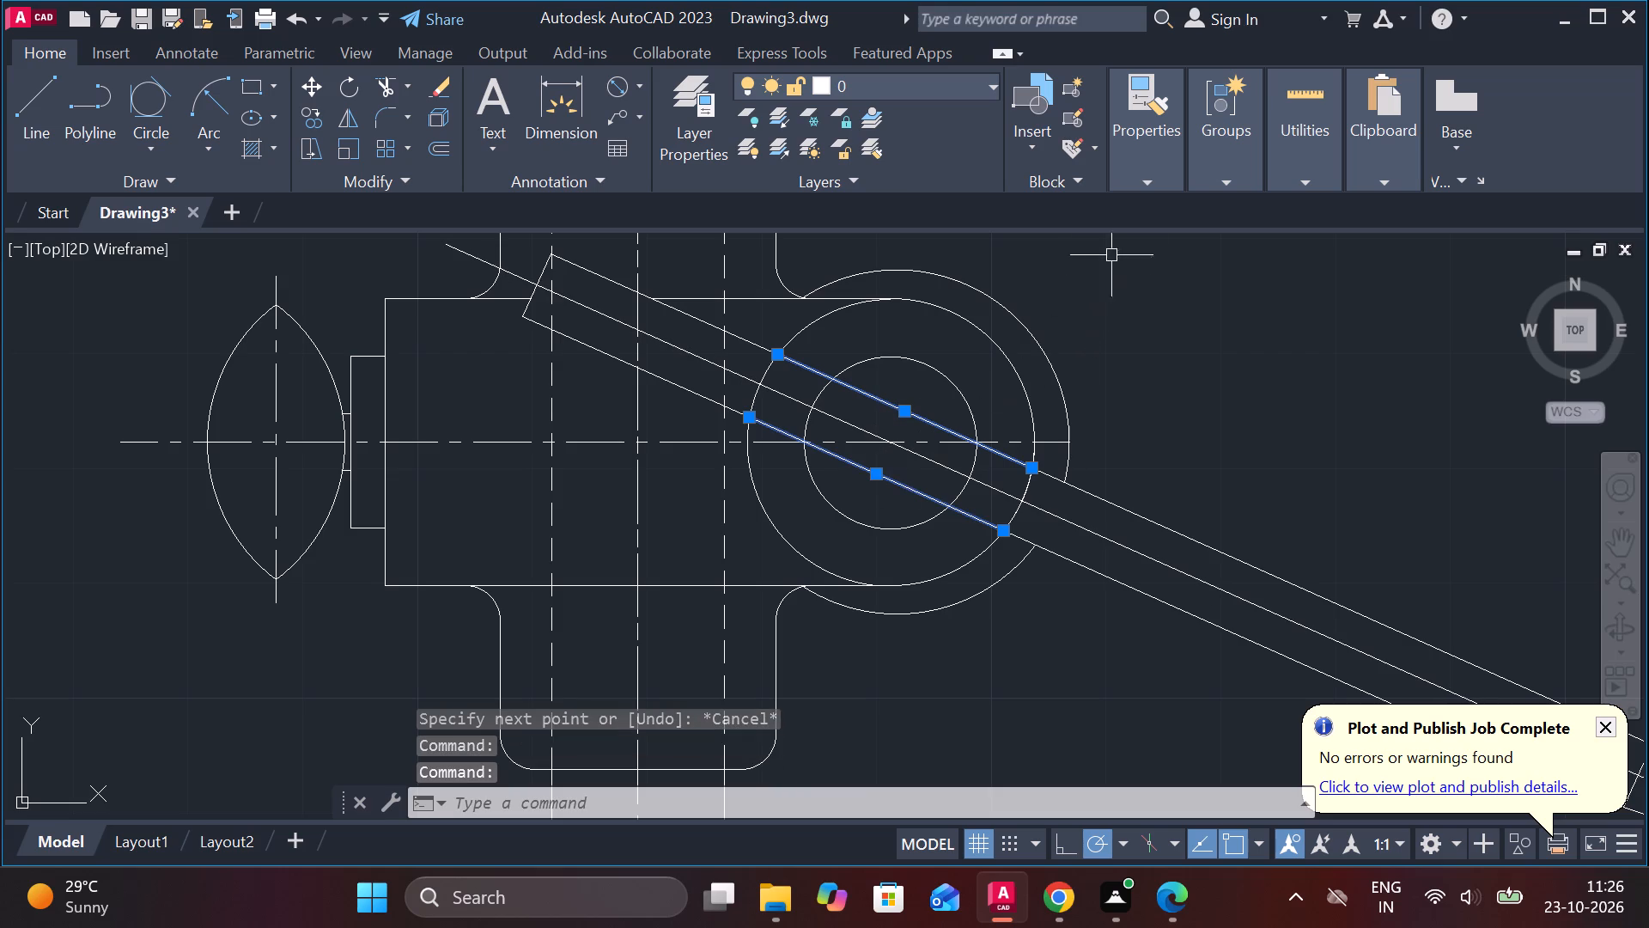
pyautogui.click(1145, 186)
pyautogui.click(1302, 277)
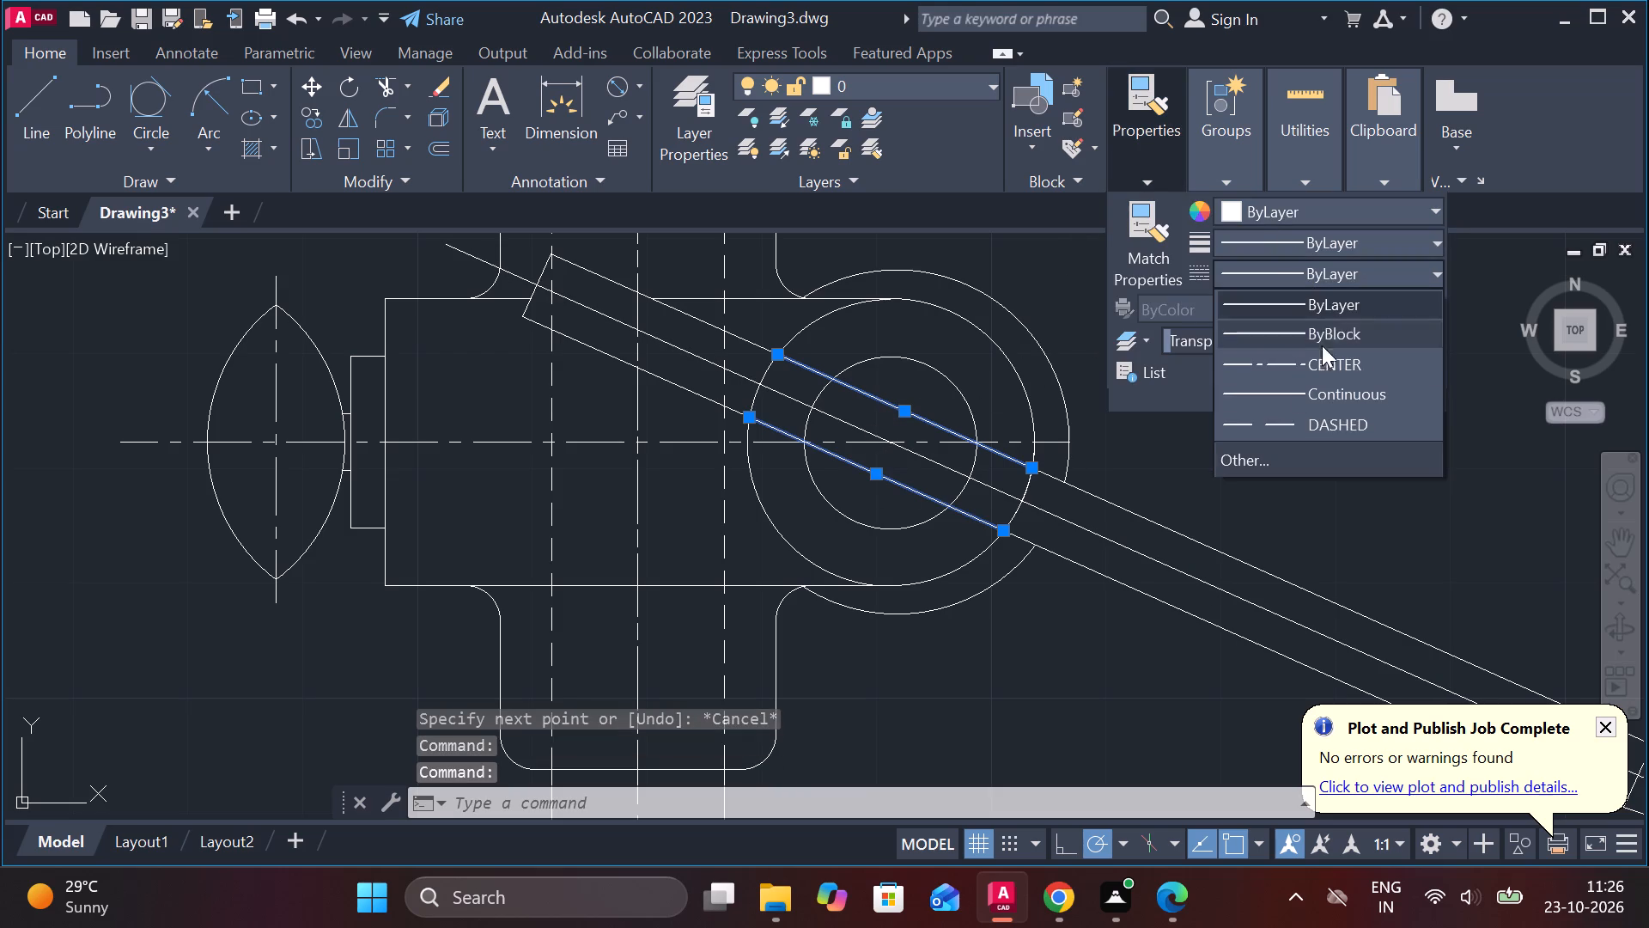
pyautogui.click(1239, 415)
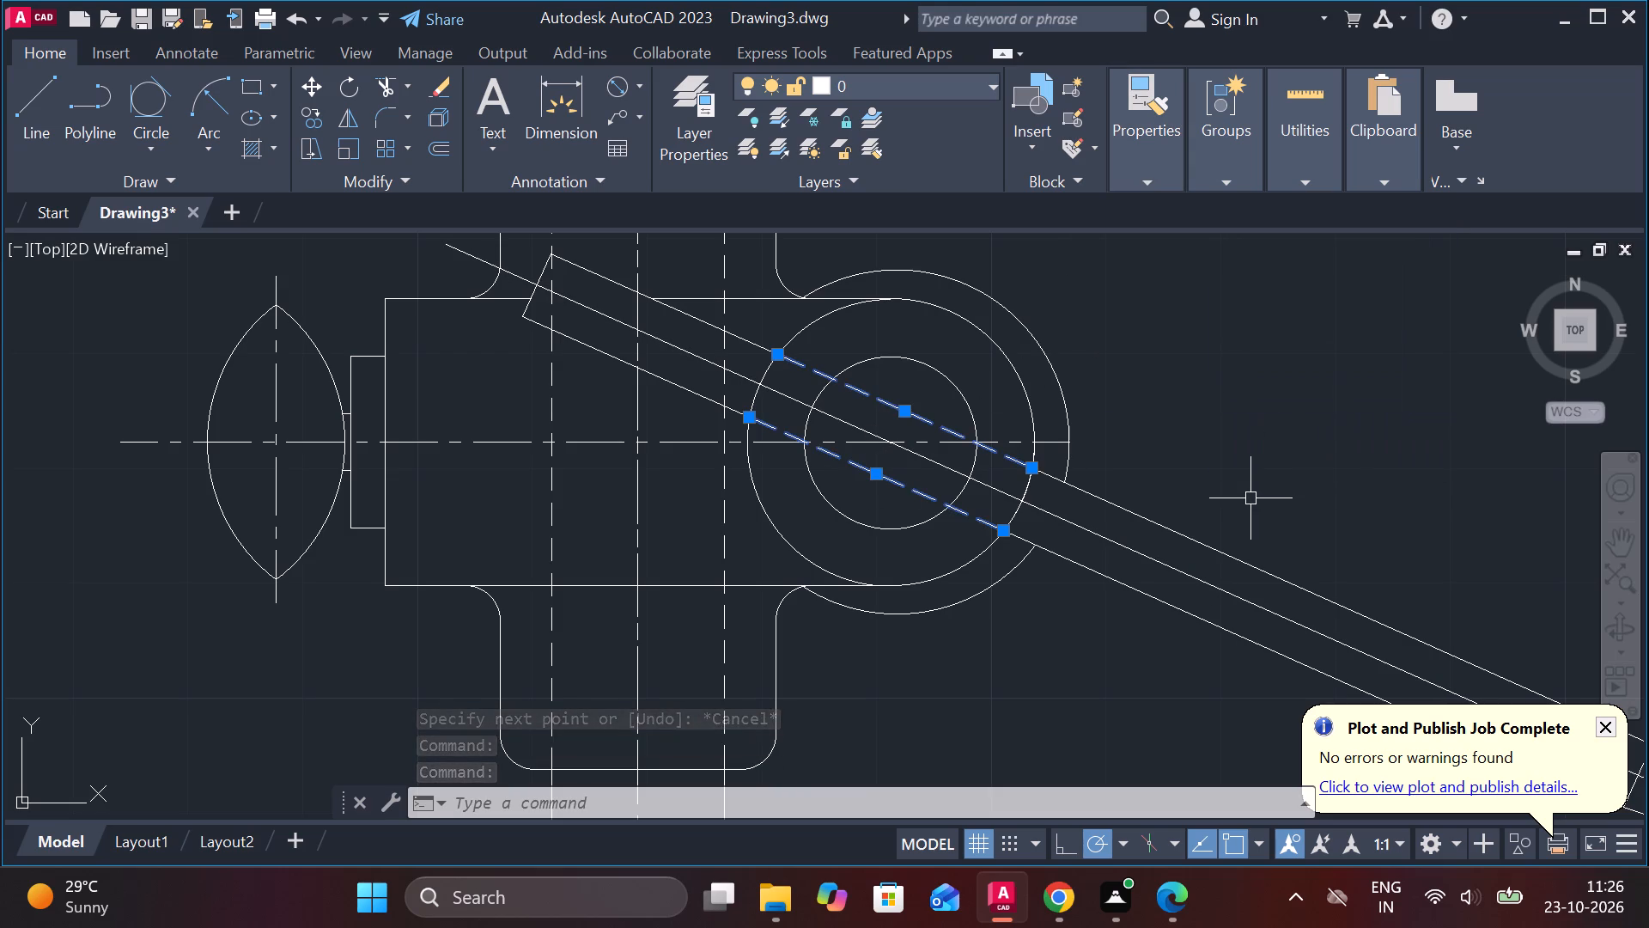
pyautogui.press('Escape')
# Trim the part of the base's bottom line that overhangs beyond the base's side nearest the pillar.
pyautogui.scroll(-2, 1250, 498)
pyautogui.moveTo(1317, 532); pyautogui.dragTo(1201, 477, button='middle')
pyautogui.scroll(-1, 1201, 477)
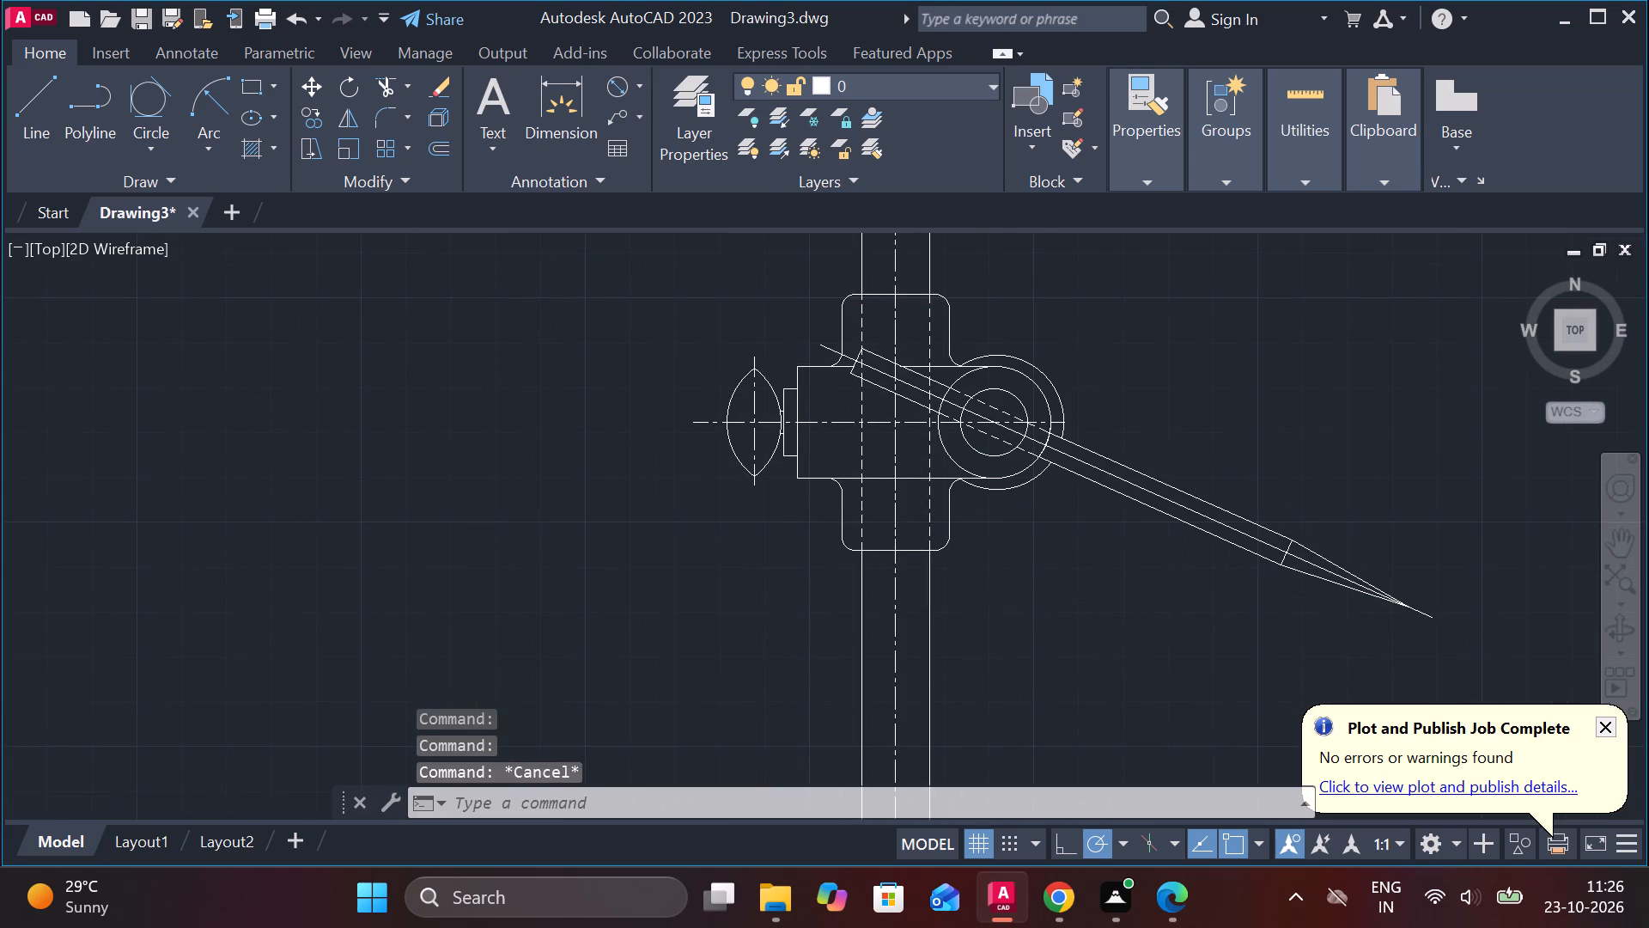
pyautogui.scroll(-2, 1201, 477)
pyautogui.moveTo(1239, 613); pyautogui.dragTo(1159, 495, button='middle')
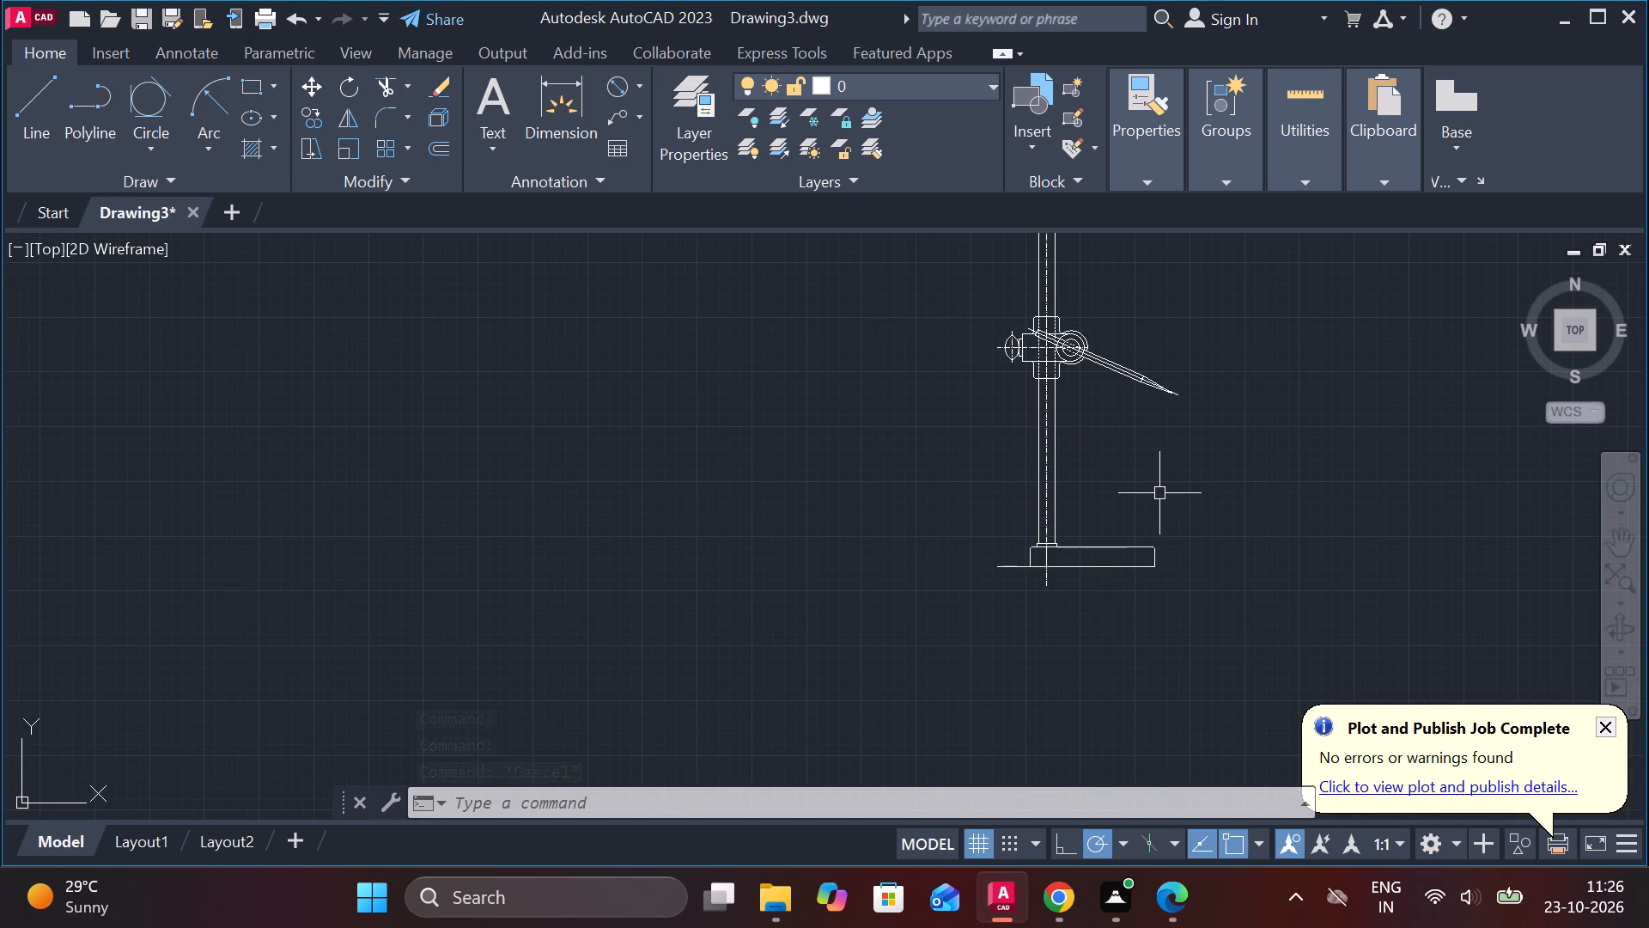
pyautogui.scroll(-1, 1159, 493)
pyautogui.scroll(1, 1159, 493)
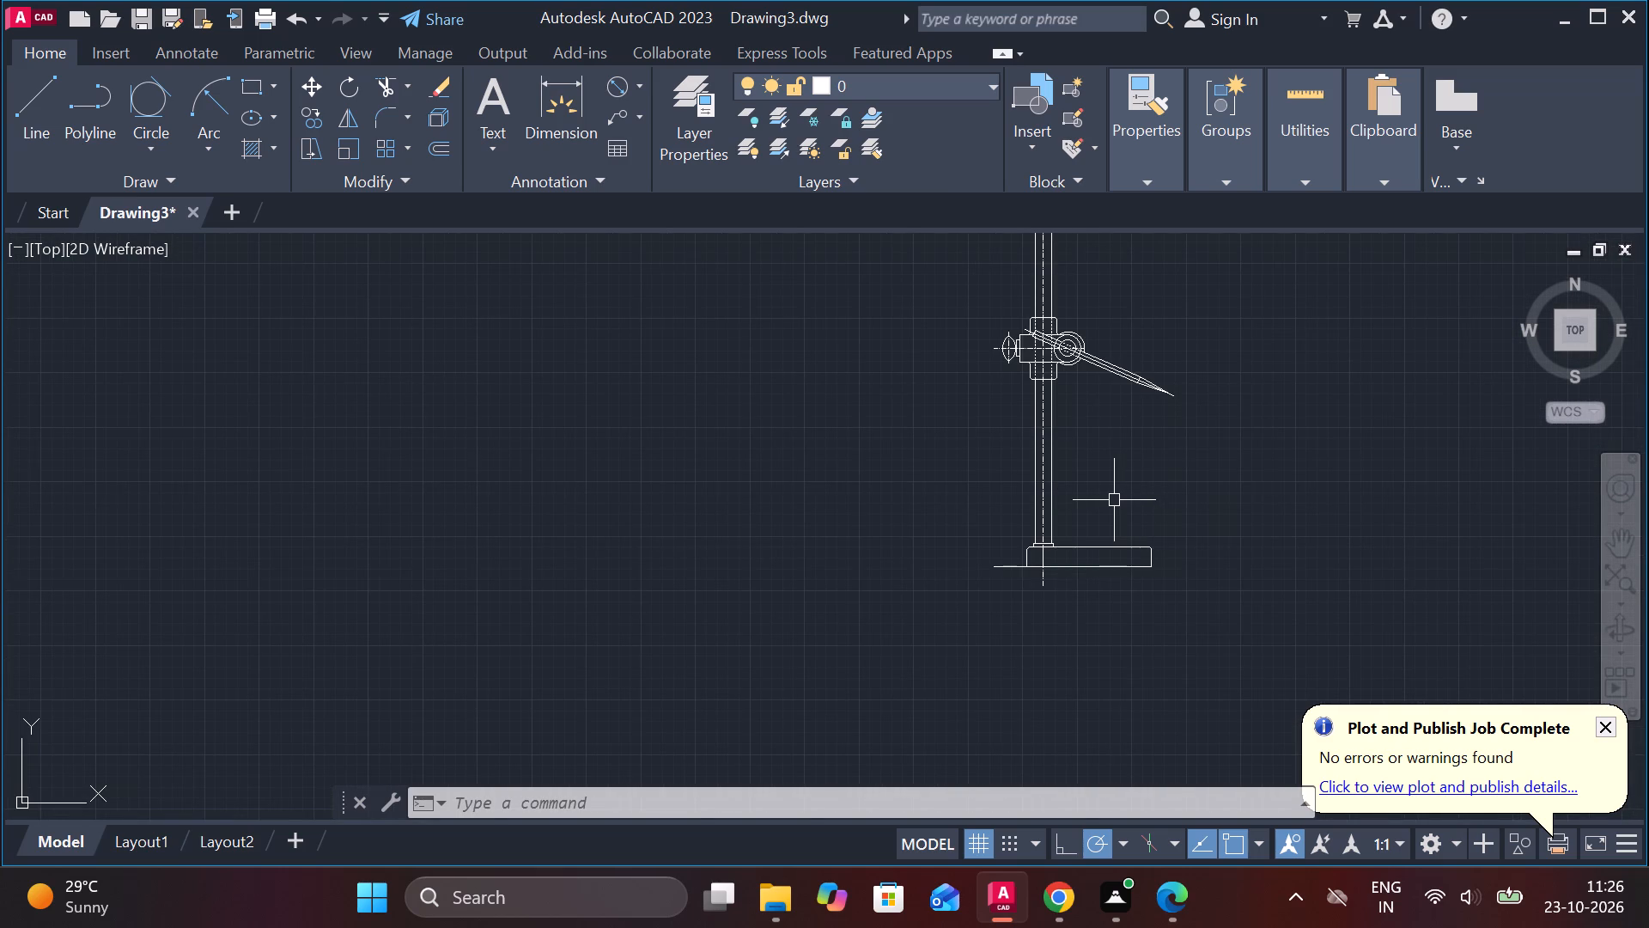
pyautogui.scroll(1, 1117, 503)
pyautogui.scroll(1, 1008, 638)
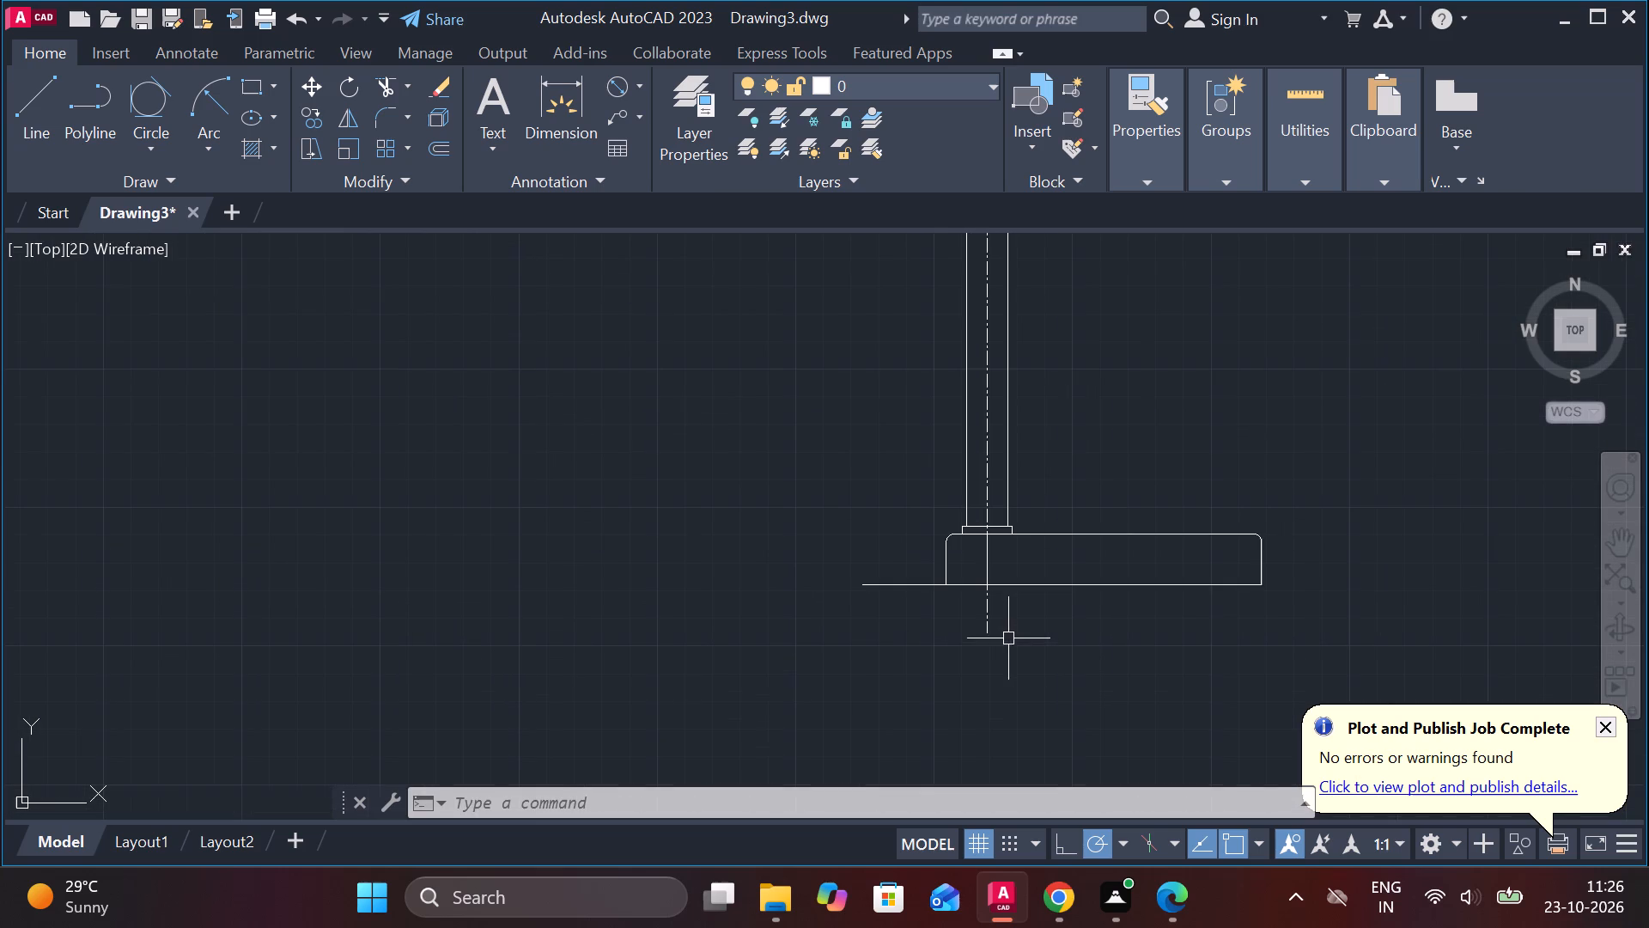
pyautogui.write('TR')
pyautogui.press('space')
pyautogui.click(904, 586)
pyautogui.scroll(-1, 1276, 621)
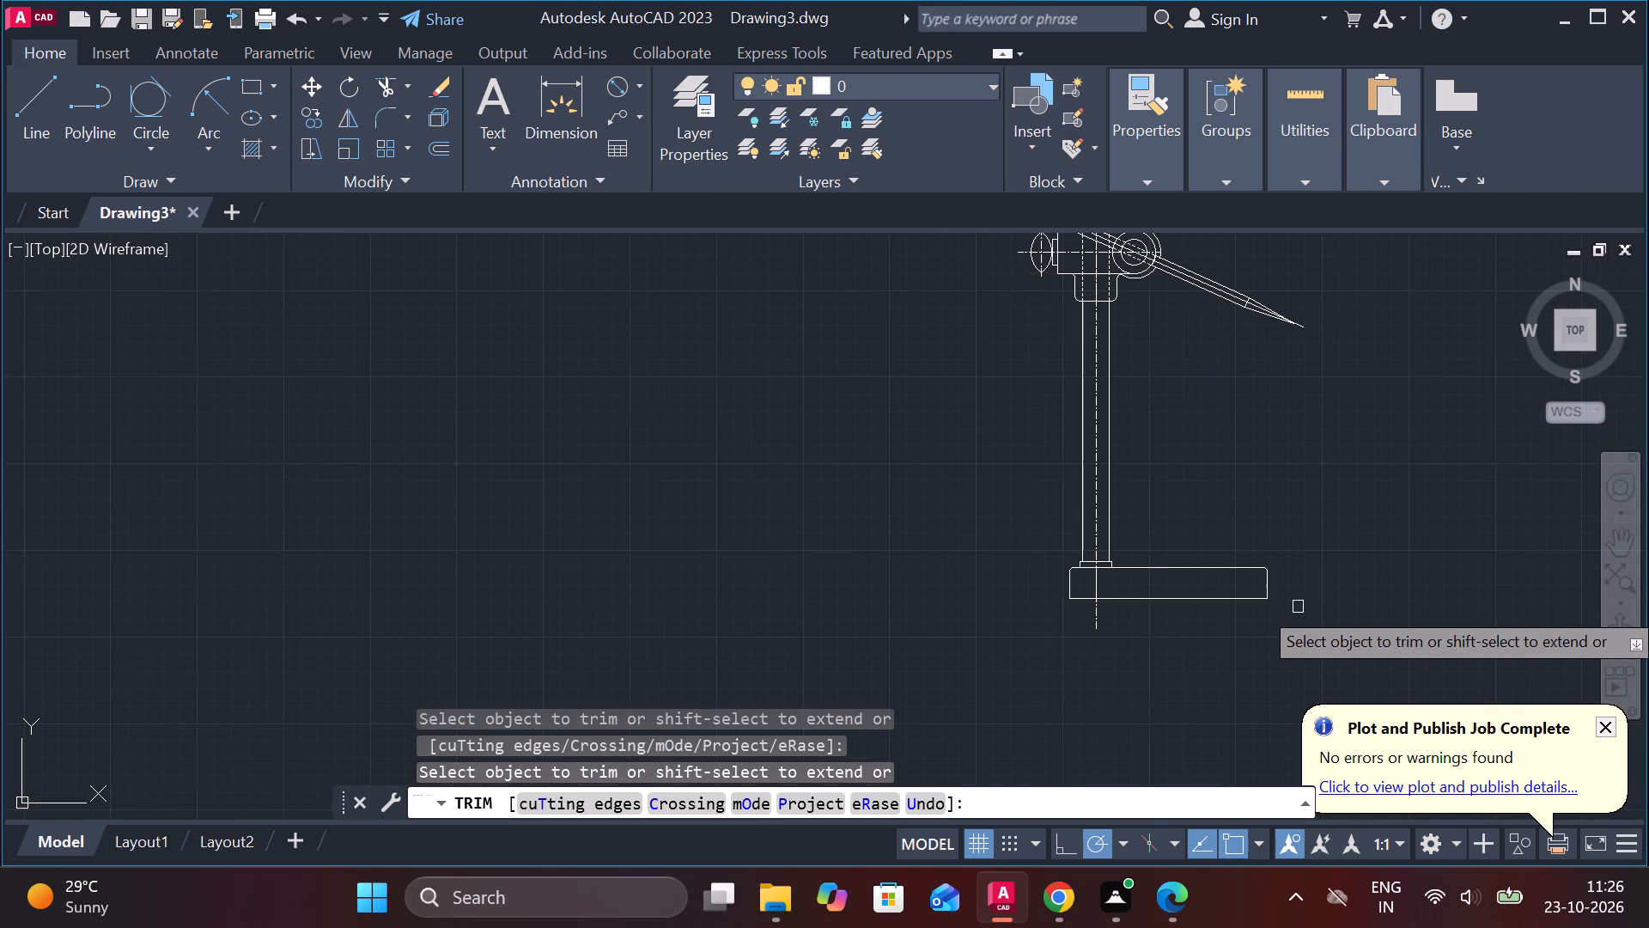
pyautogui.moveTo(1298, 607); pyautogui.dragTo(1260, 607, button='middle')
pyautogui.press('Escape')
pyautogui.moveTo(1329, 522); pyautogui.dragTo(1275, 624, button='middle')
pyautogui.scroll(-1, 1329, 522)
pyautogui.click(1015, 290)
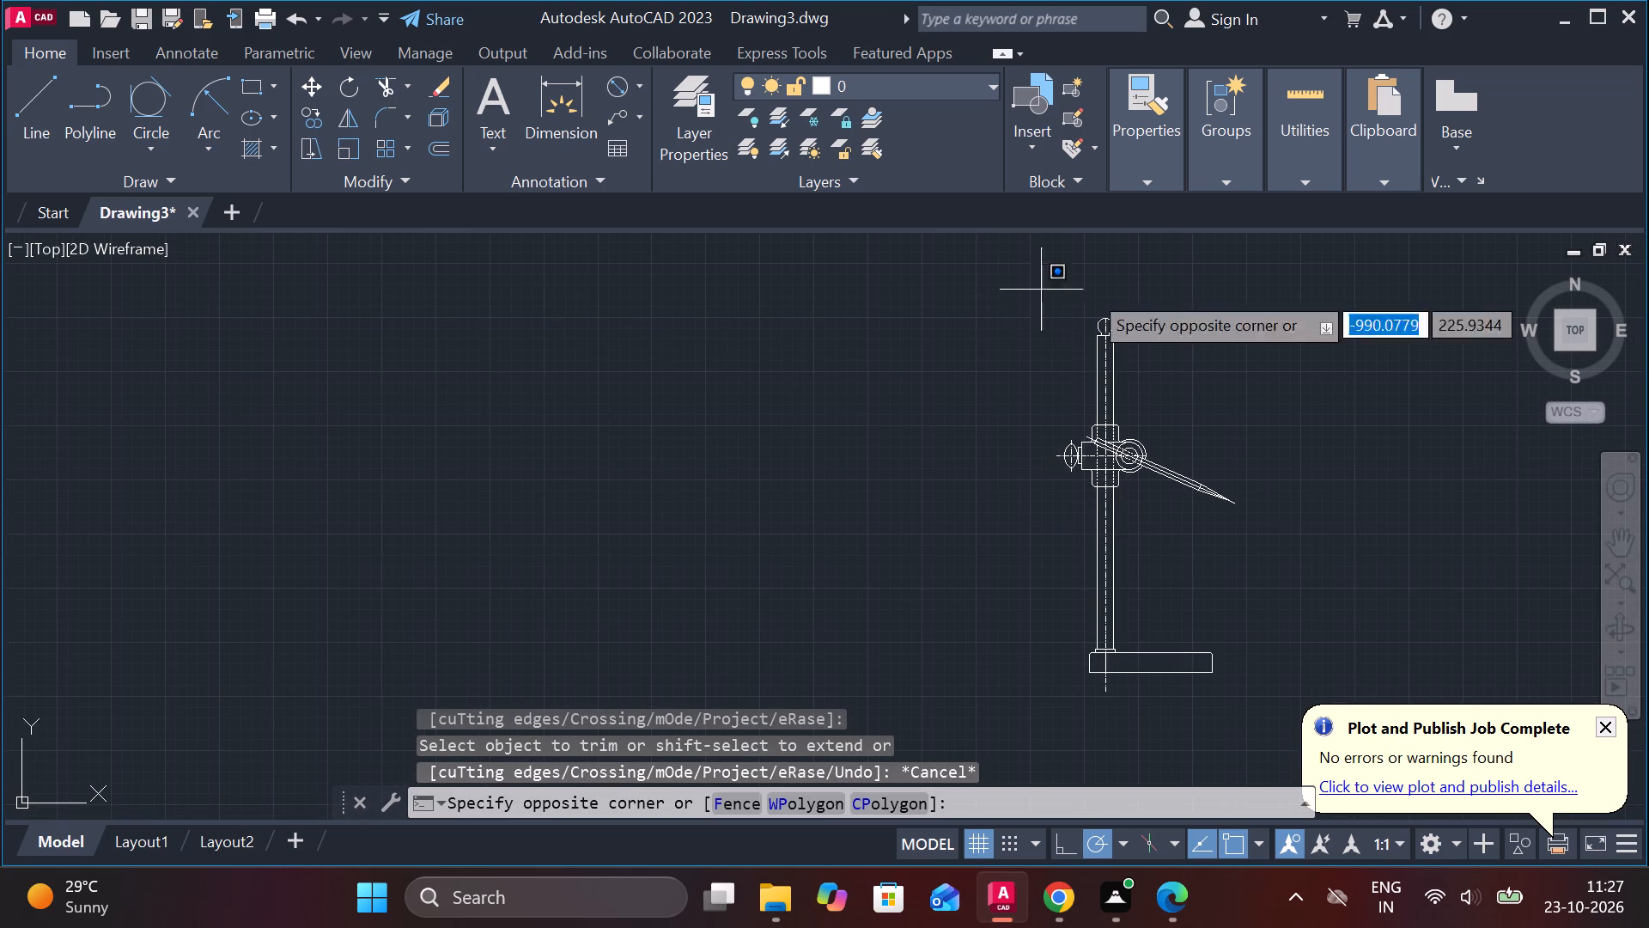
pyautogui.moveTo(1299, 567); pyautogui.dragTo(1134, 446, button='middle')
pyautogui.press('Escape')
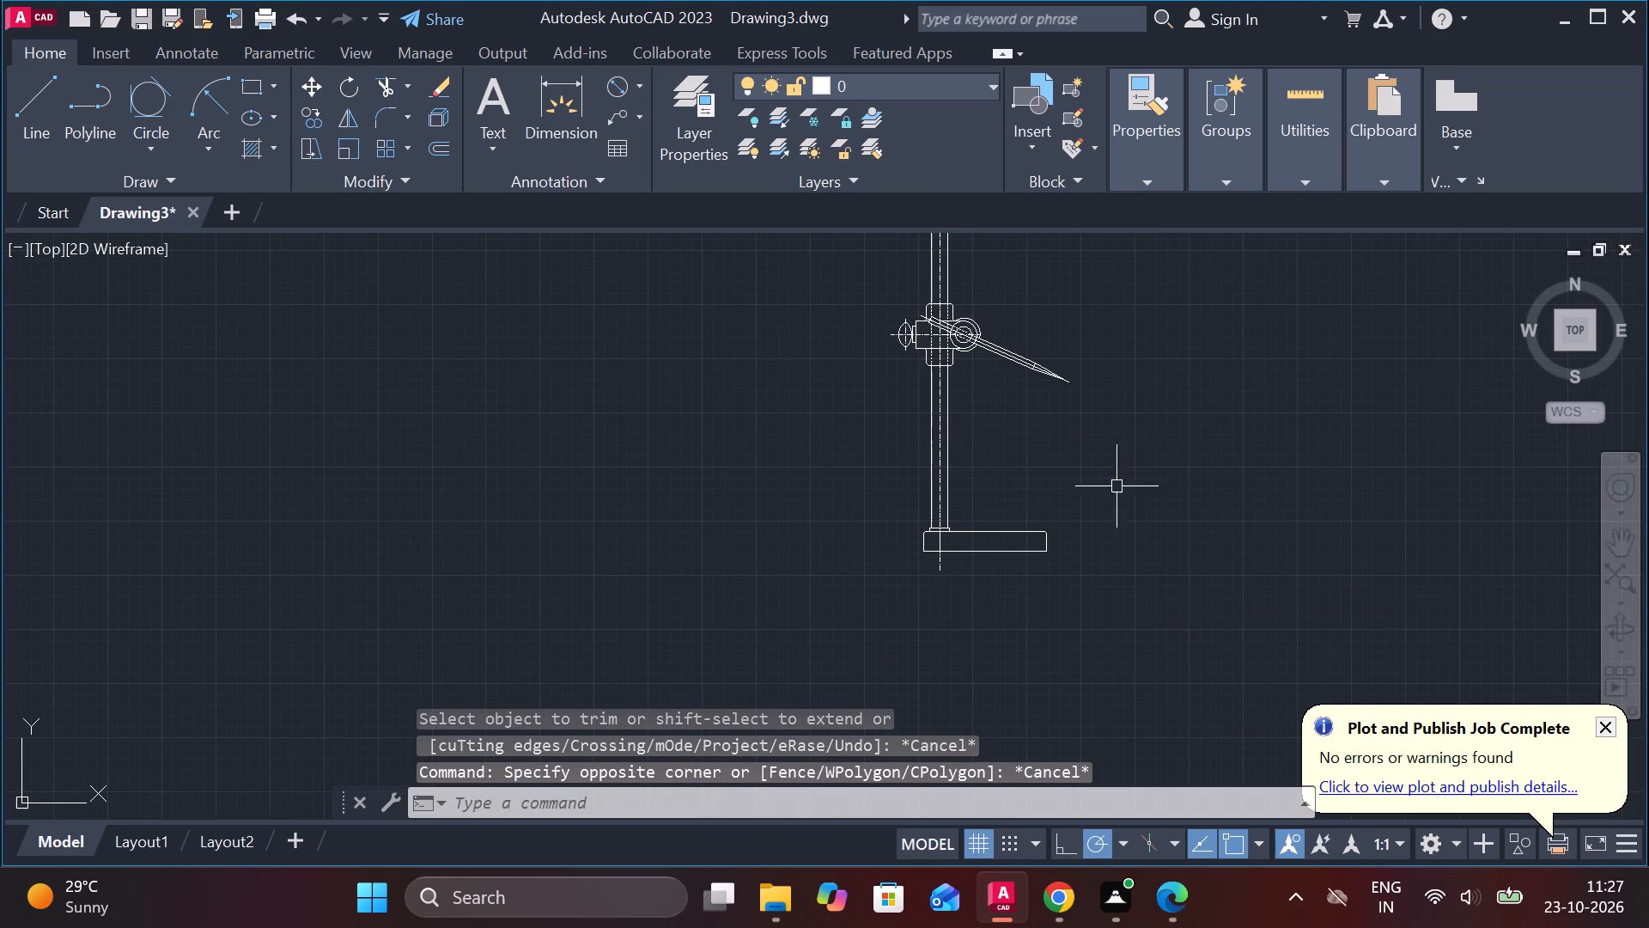
# Add a multileader from the base's bottom edge, landing below the base, with the text 1 at height 10.
pyautogui.click(608, 122)
pyautogui.scroll(2, 1081, 554)
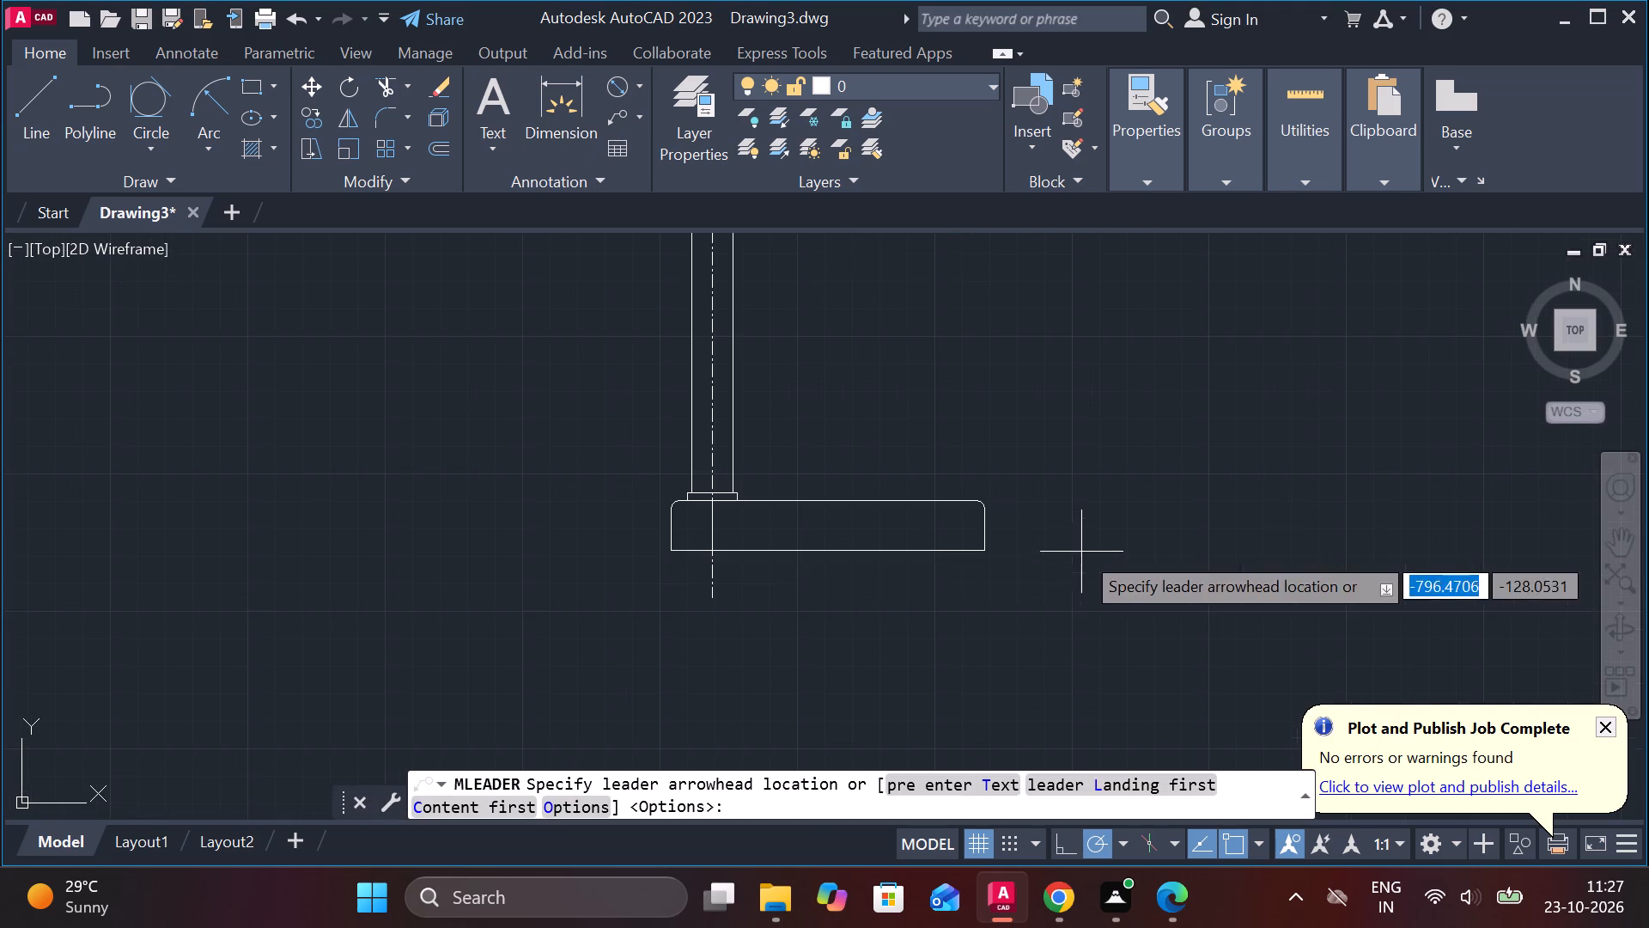
pyautogui.click(836, 562)
pyautogui.click(920, 640)
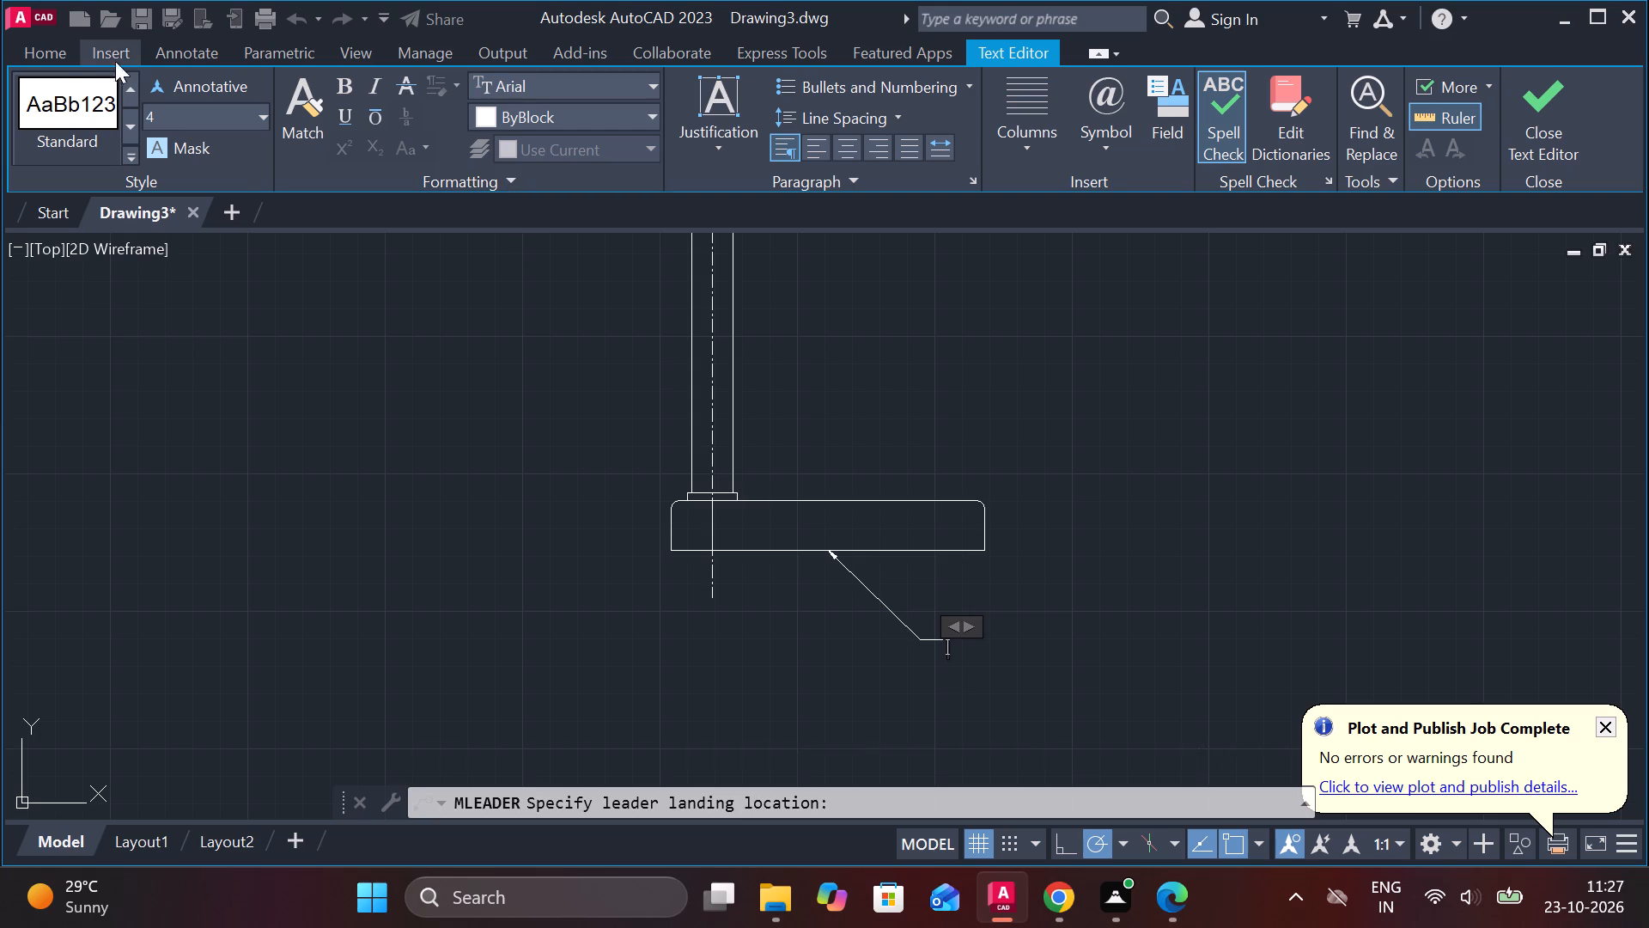
pyautogui.doubleClick(191, 112)
pyautogui.press('BackSpace')
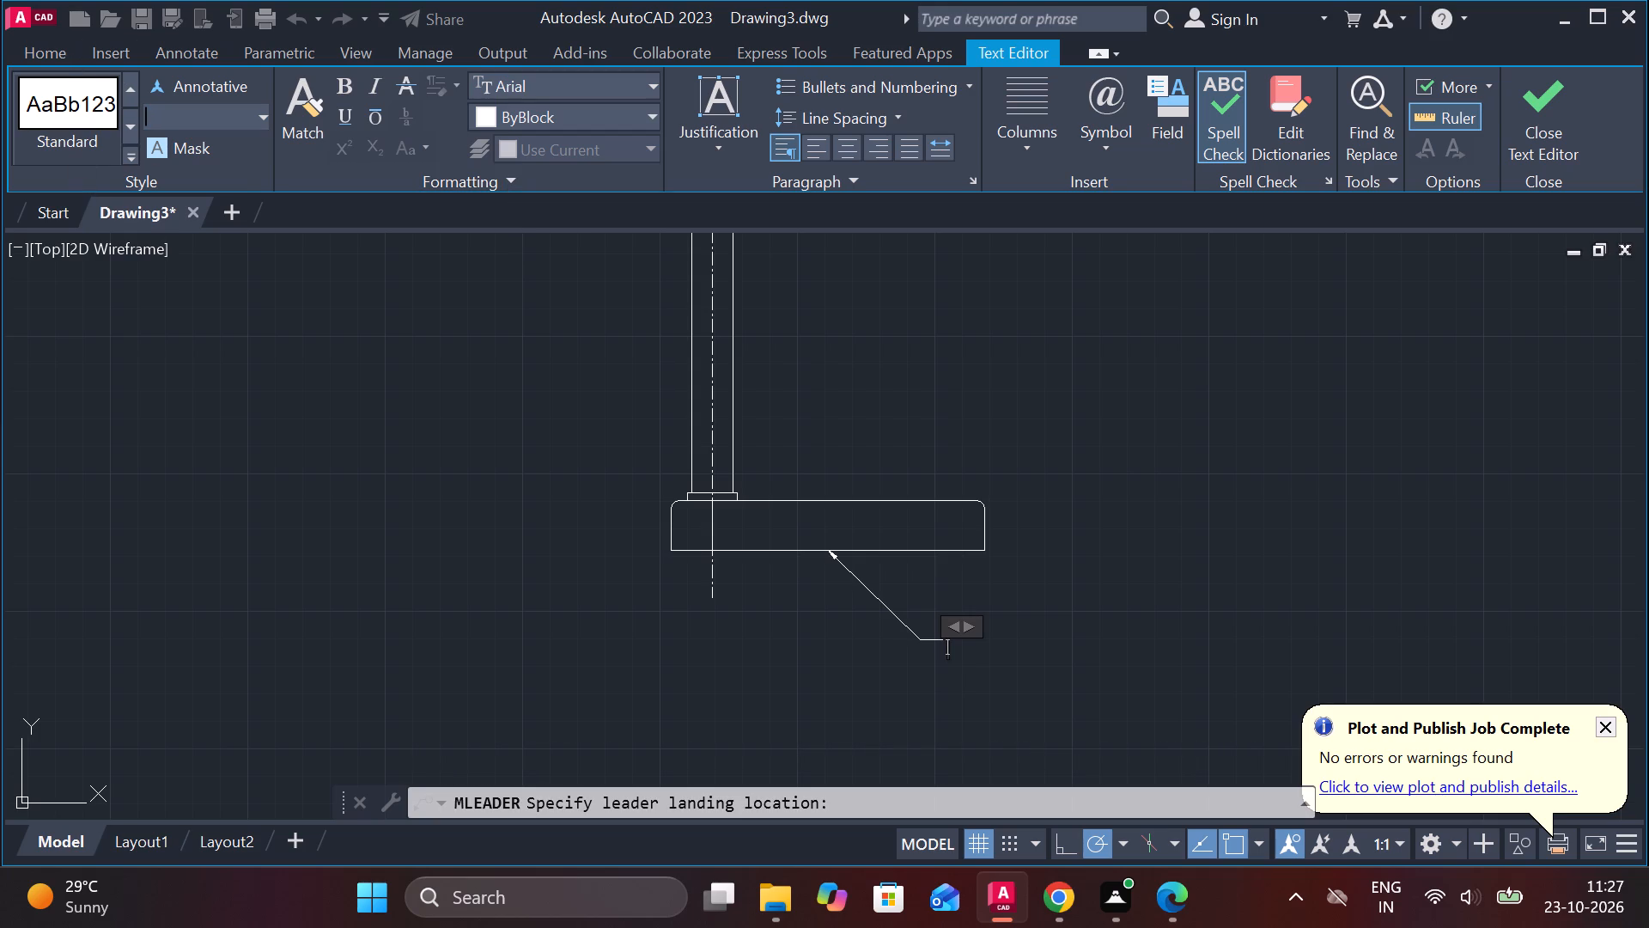
pyautogui.write('10')
pyautogui.press('Return')
pyautogui.press('1')
pyautogui.click(1524, 147)
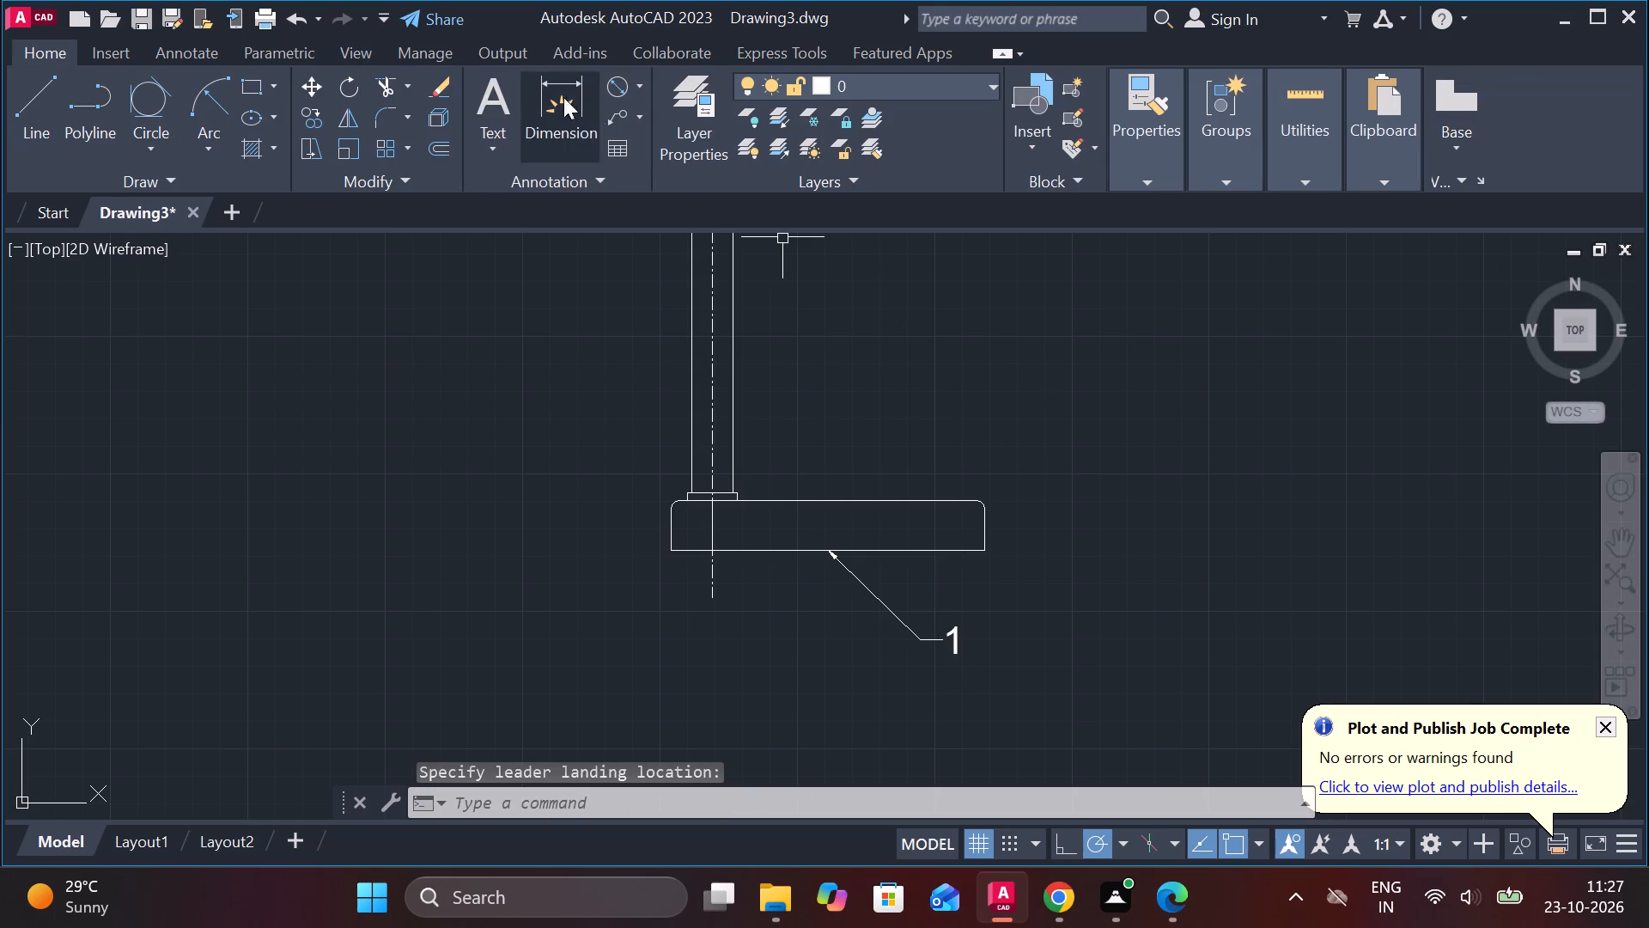
# Add a multileader pointing at the pillar's edge above the base, with the text 2 at height 10.
pyautogui.click(612, 129)
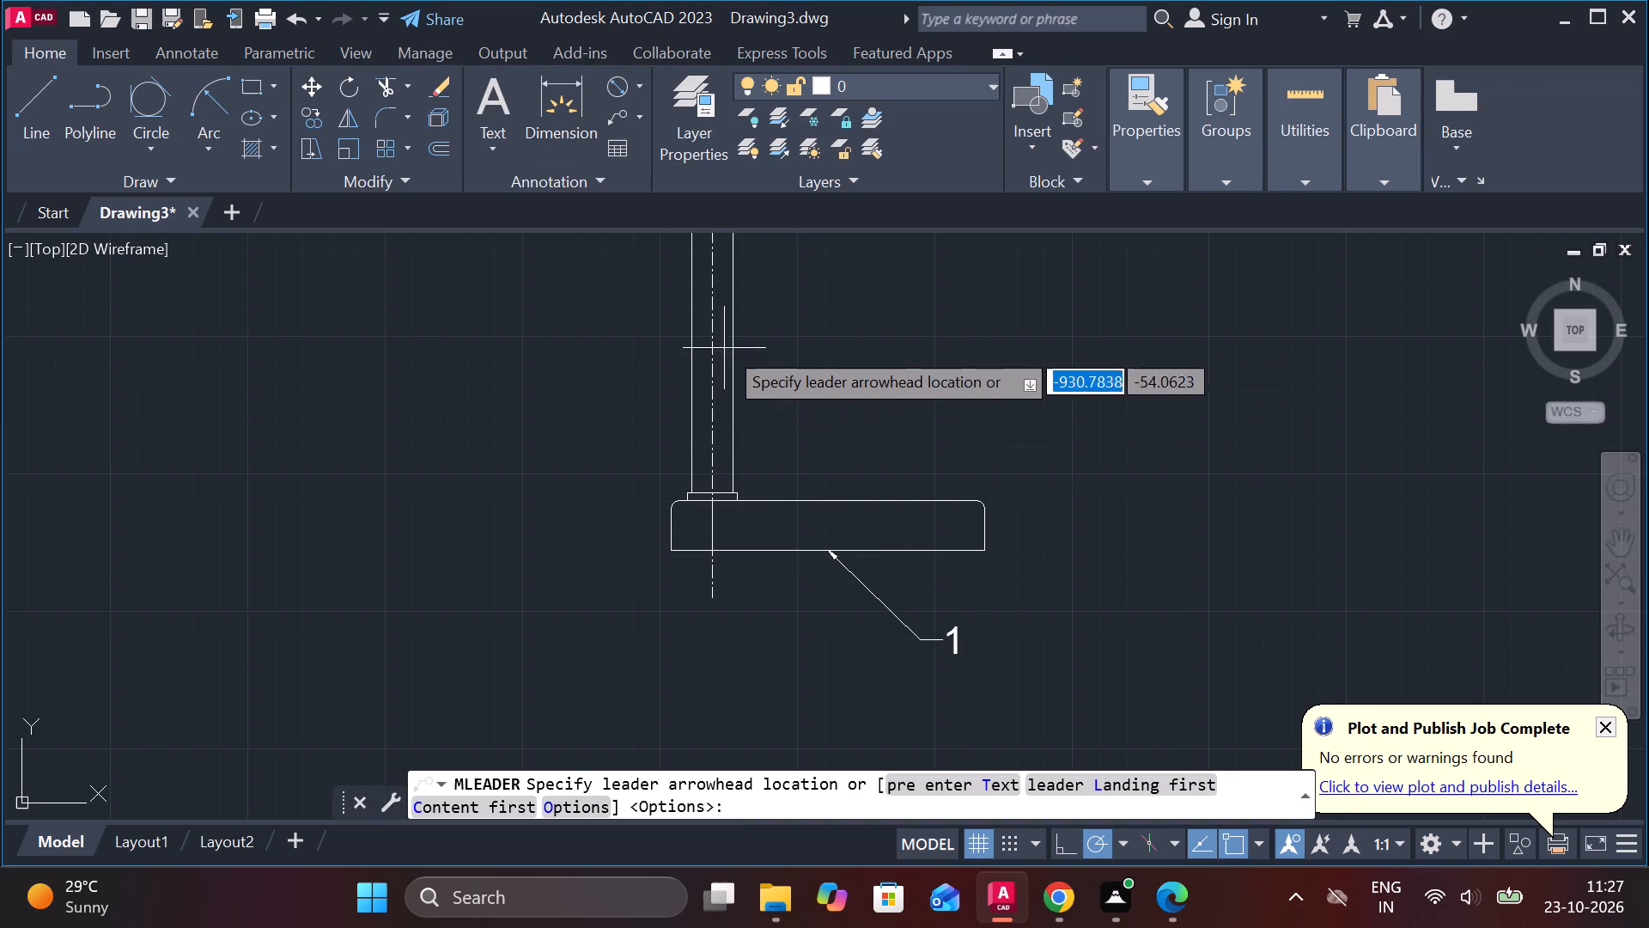
pyautogui.click(733, 337)
pyautogui.click(811, 399)
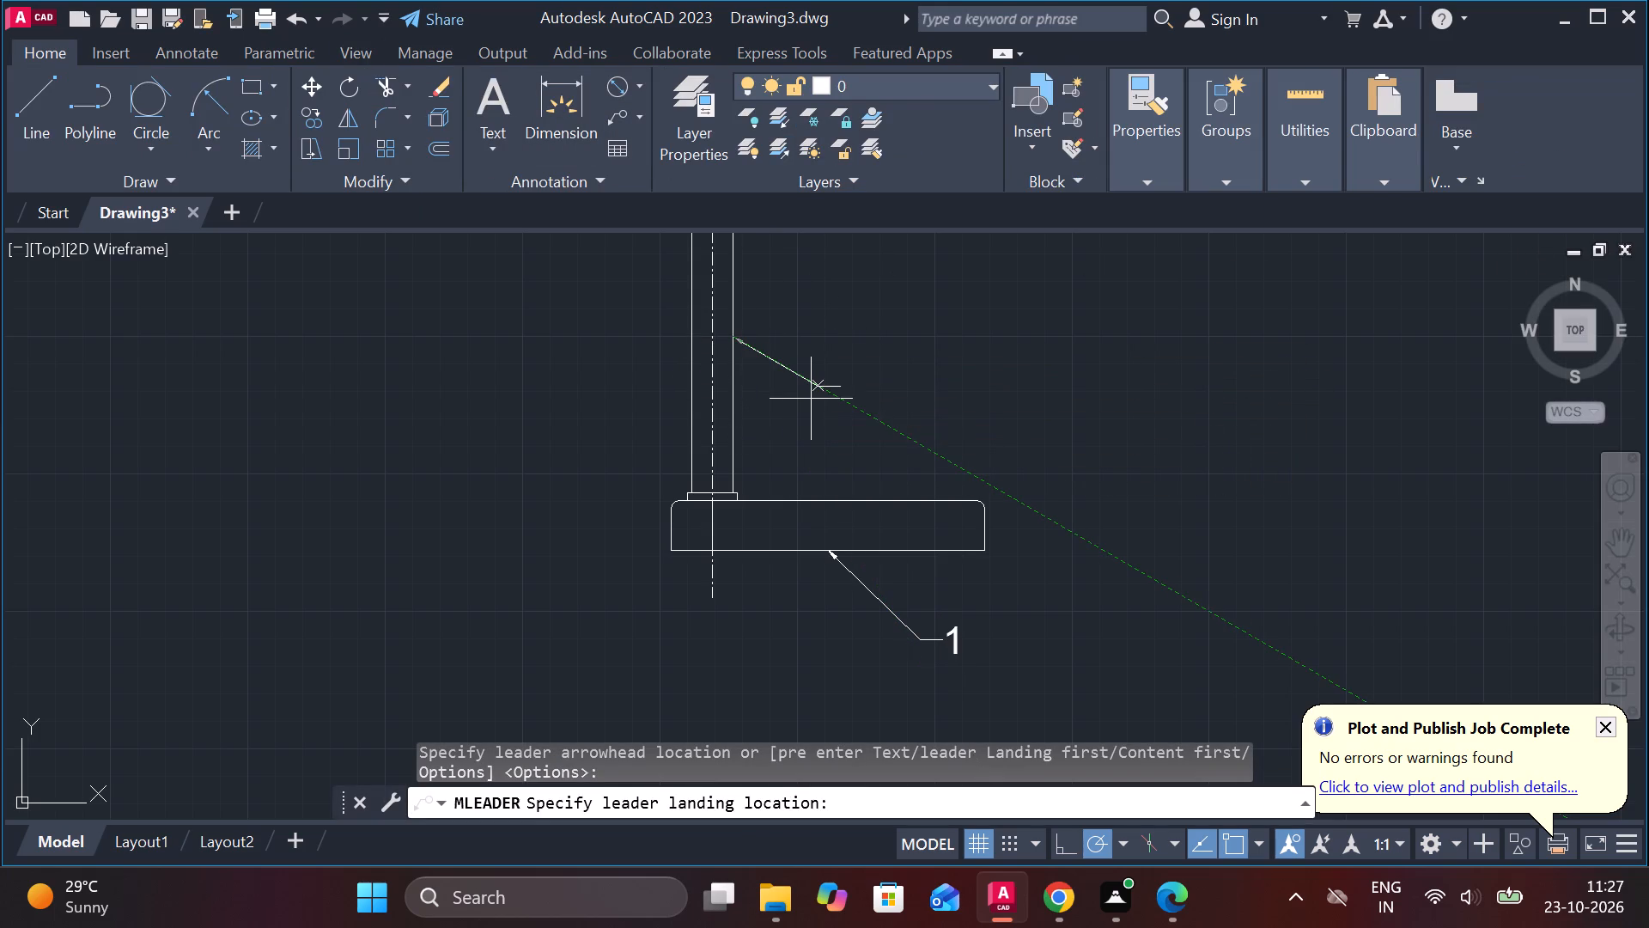
pyautogui.click(181, 119)
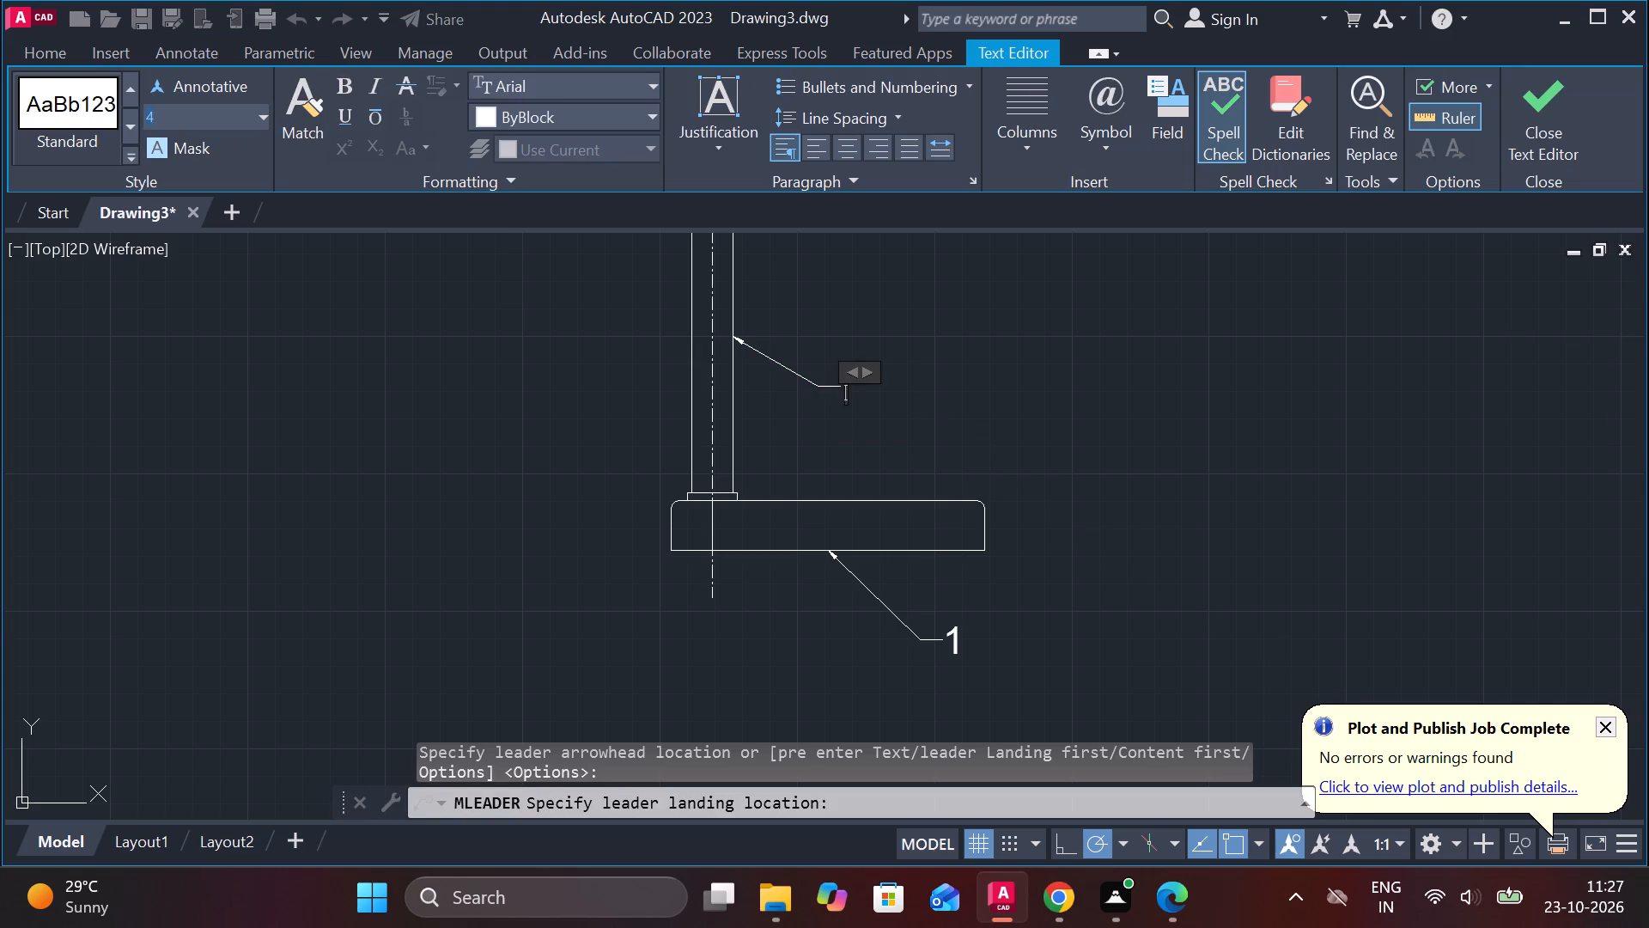
pyautogui.write('10')
pyautogui.press('Return')
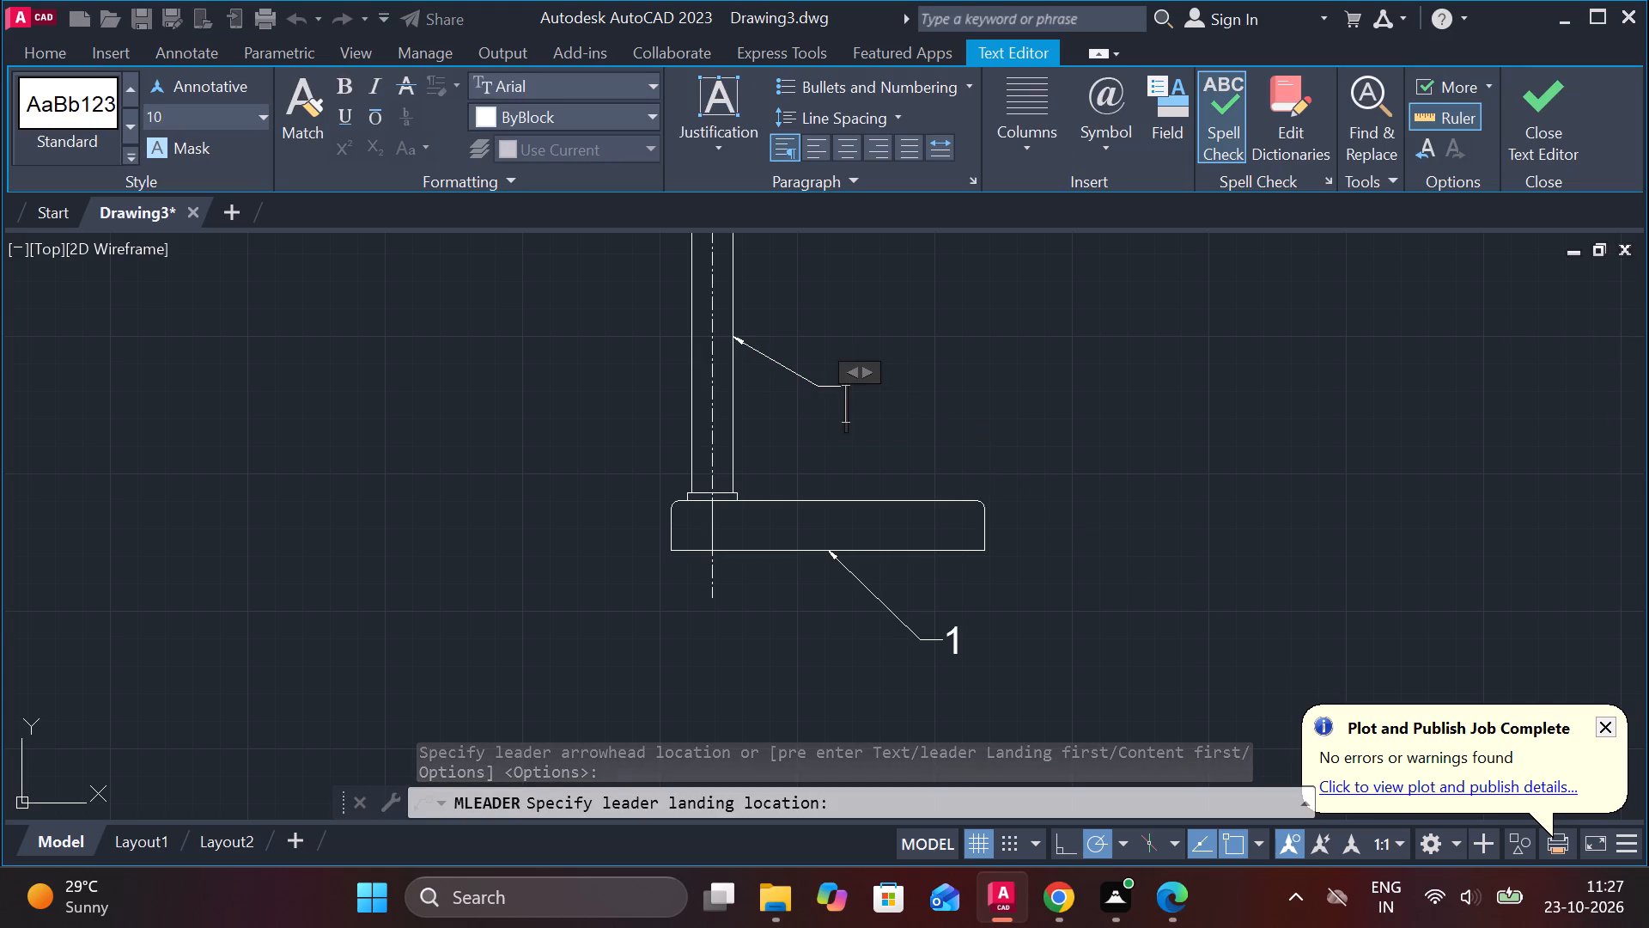
pyautogui.press('2')
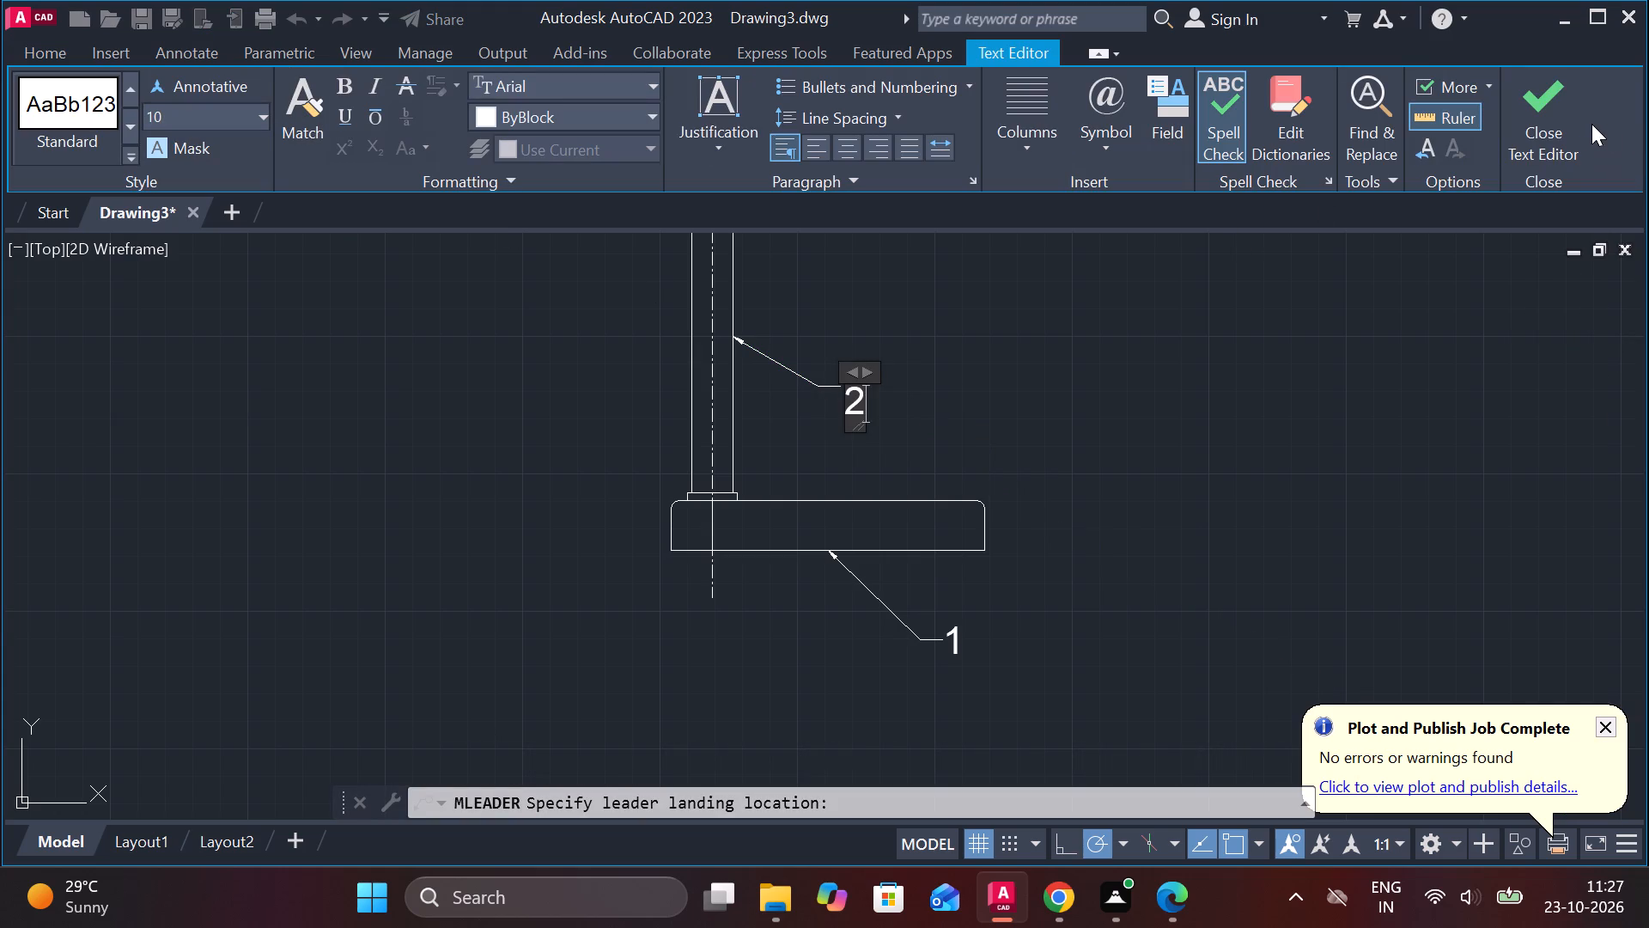
pyautogui.click(1551, 124)
# Add a multileader pointing at the lower rounded corner of the clamp body around the pillar, with the text 3 at height 10.
pyautogui.moveTo(1061, 359); pyautogui.dragTo(1070, 578, button='middle')
pyautogui.moveTo(926, 467); pyautogui.dragTo(951, 565, button='middle')
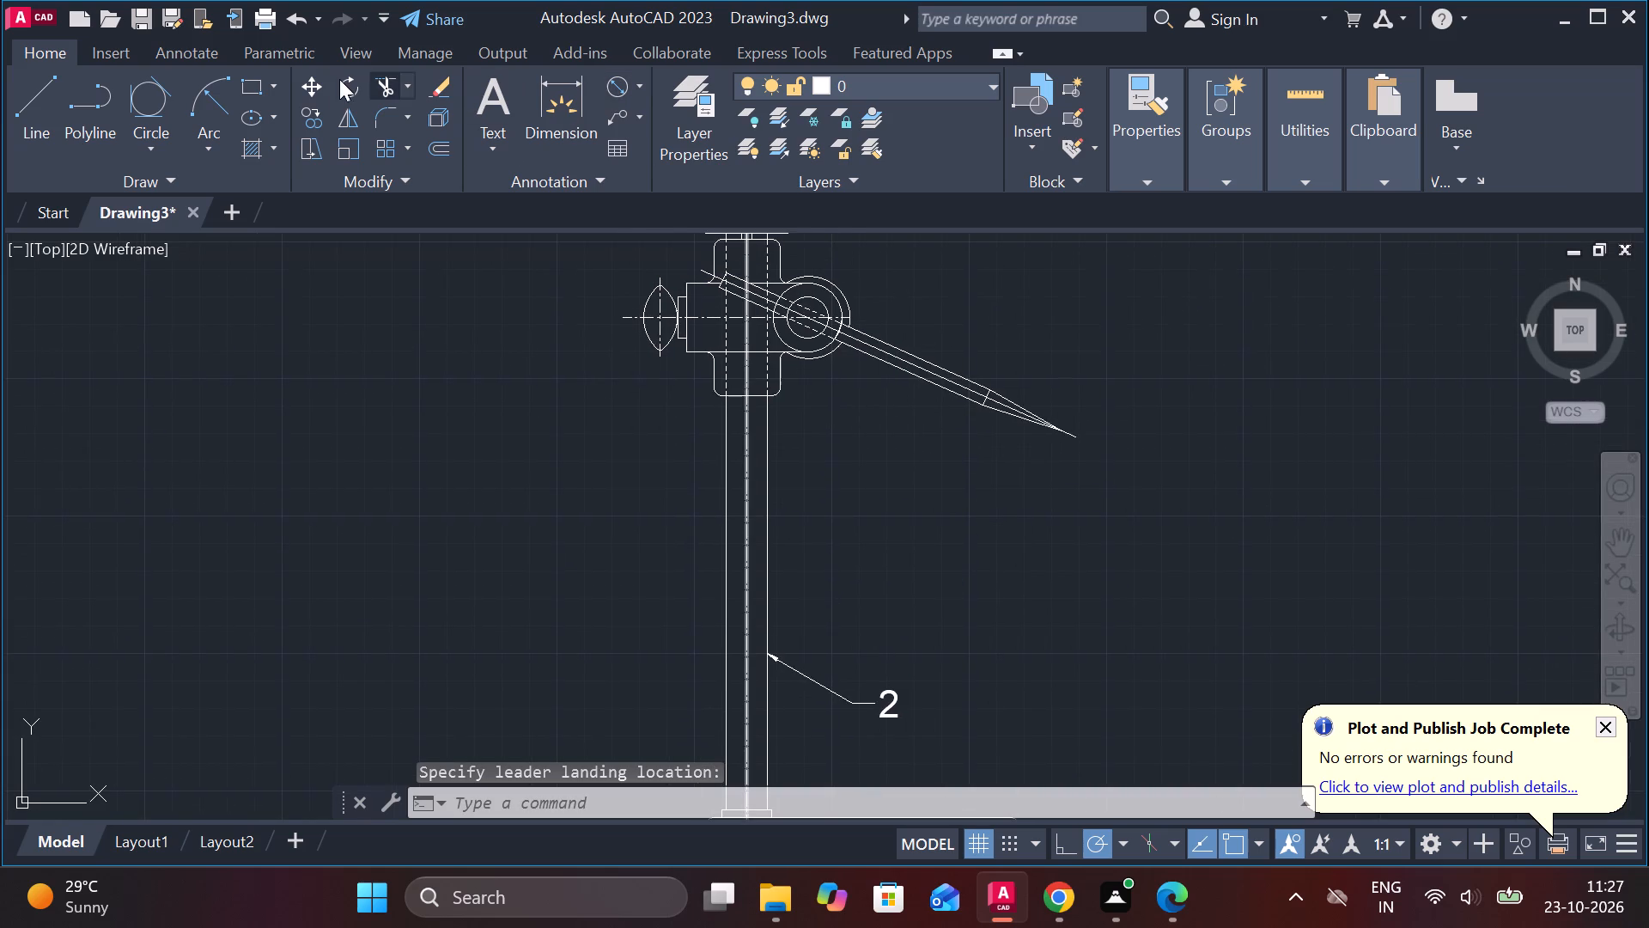
pyautogui.click(615, 120)
pyautogui.scroll(2, 870, 466)
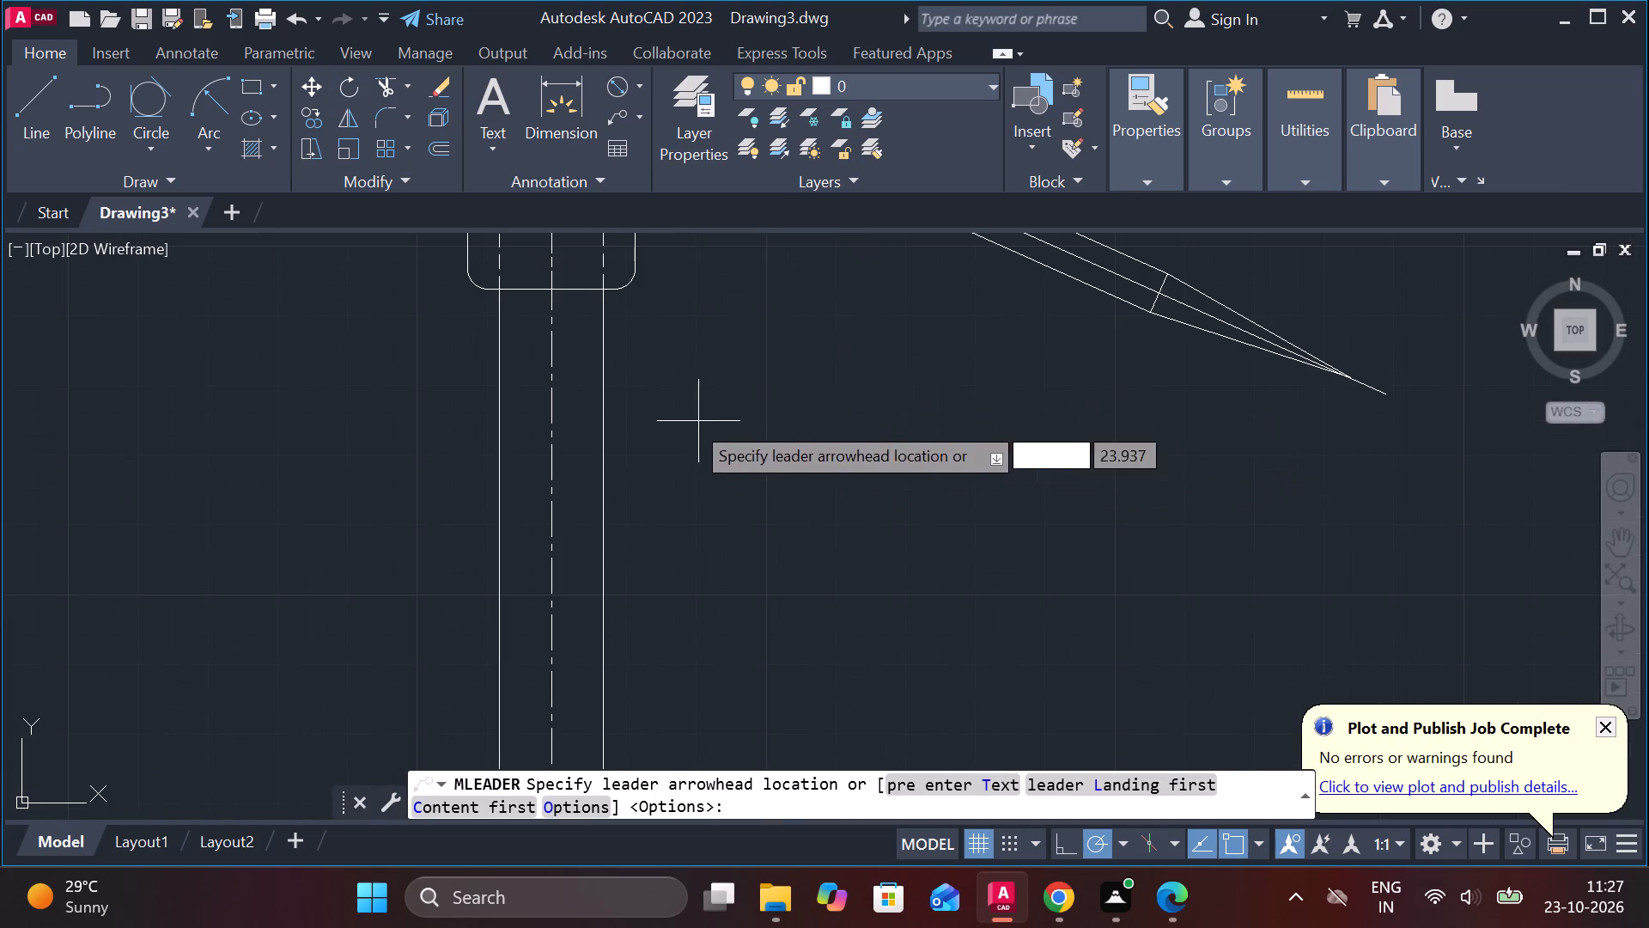
pyautogui.click(636, 292)
pyautogui.click(716, 399)
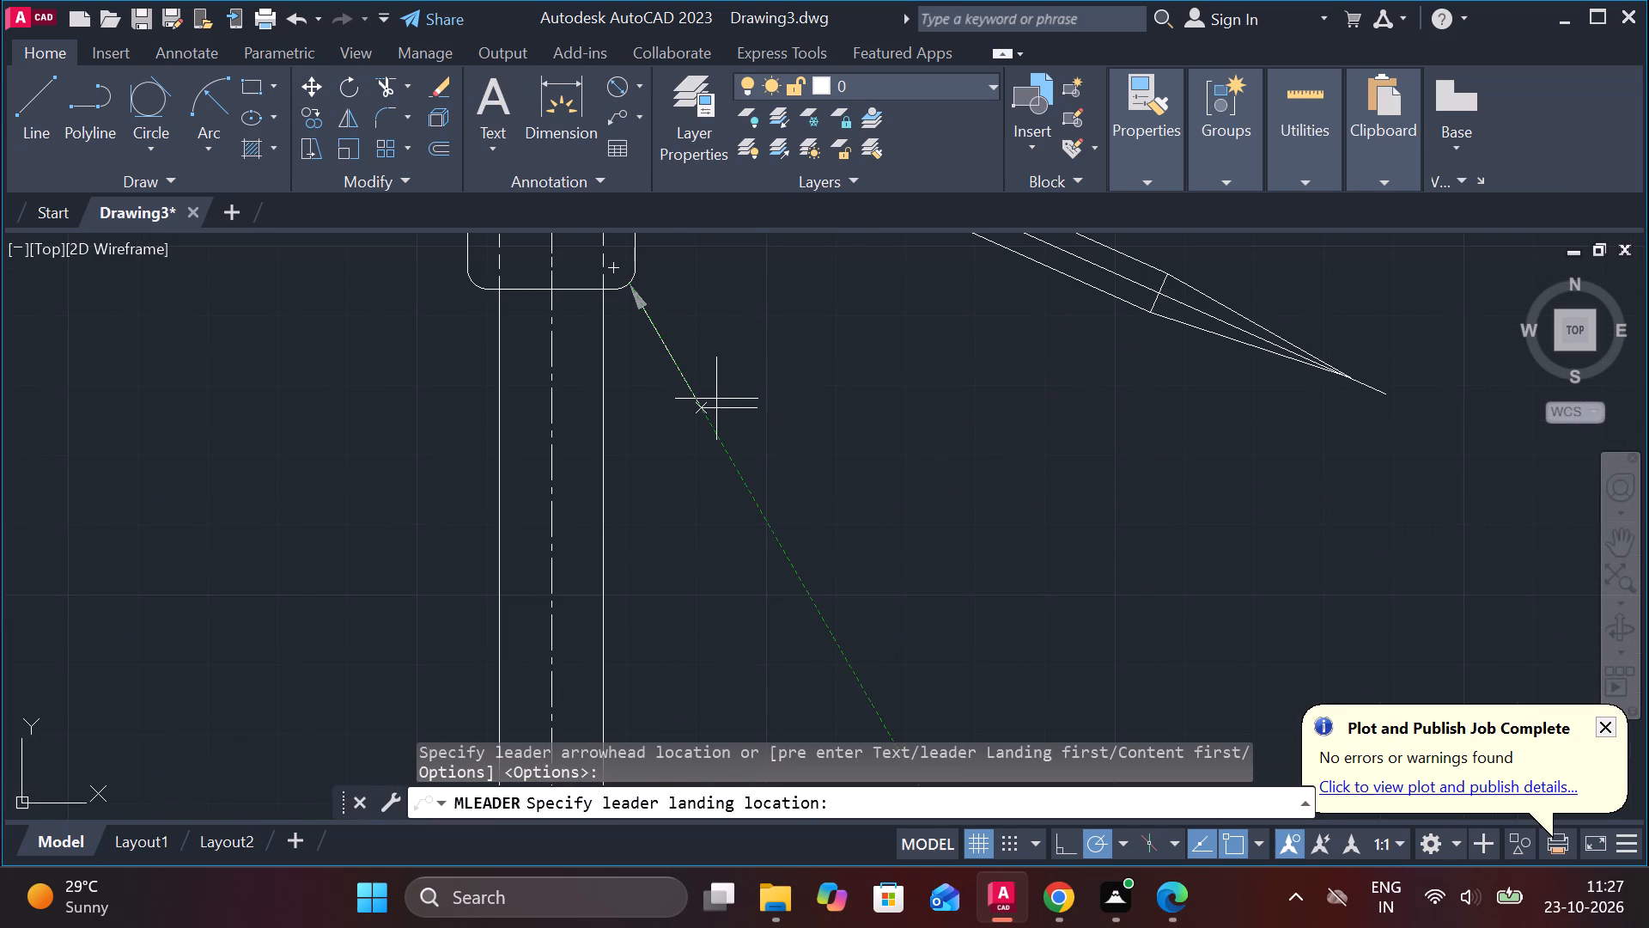
pyautogui.click(203, 116)
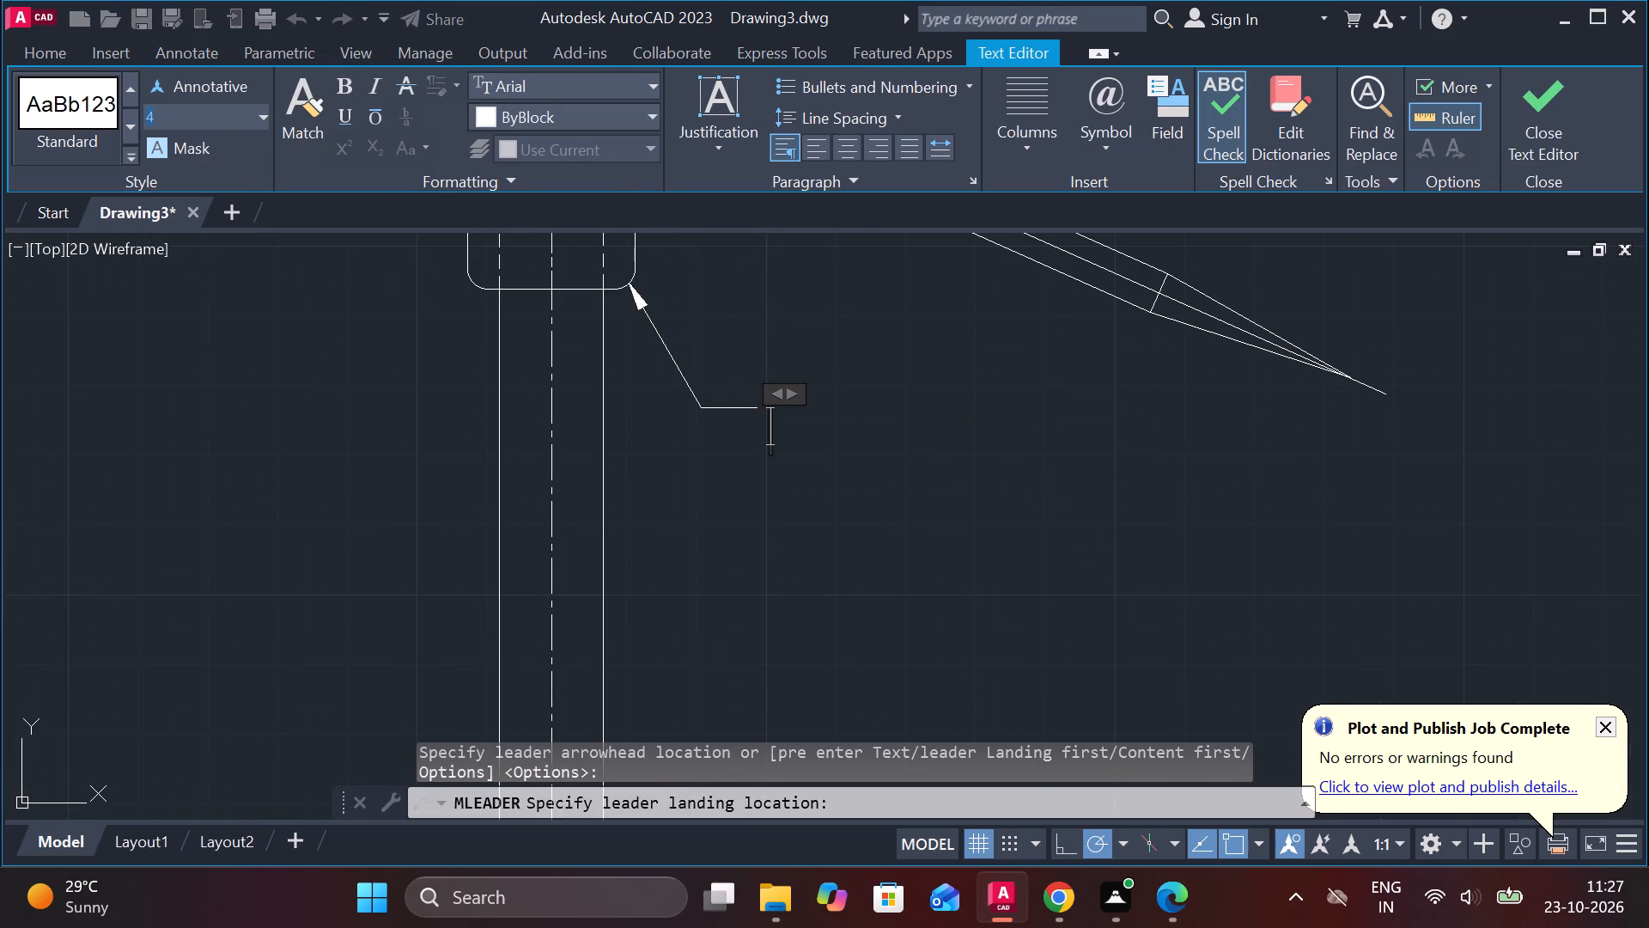
pyautogui.write('10')
pyautogui.press('Return')
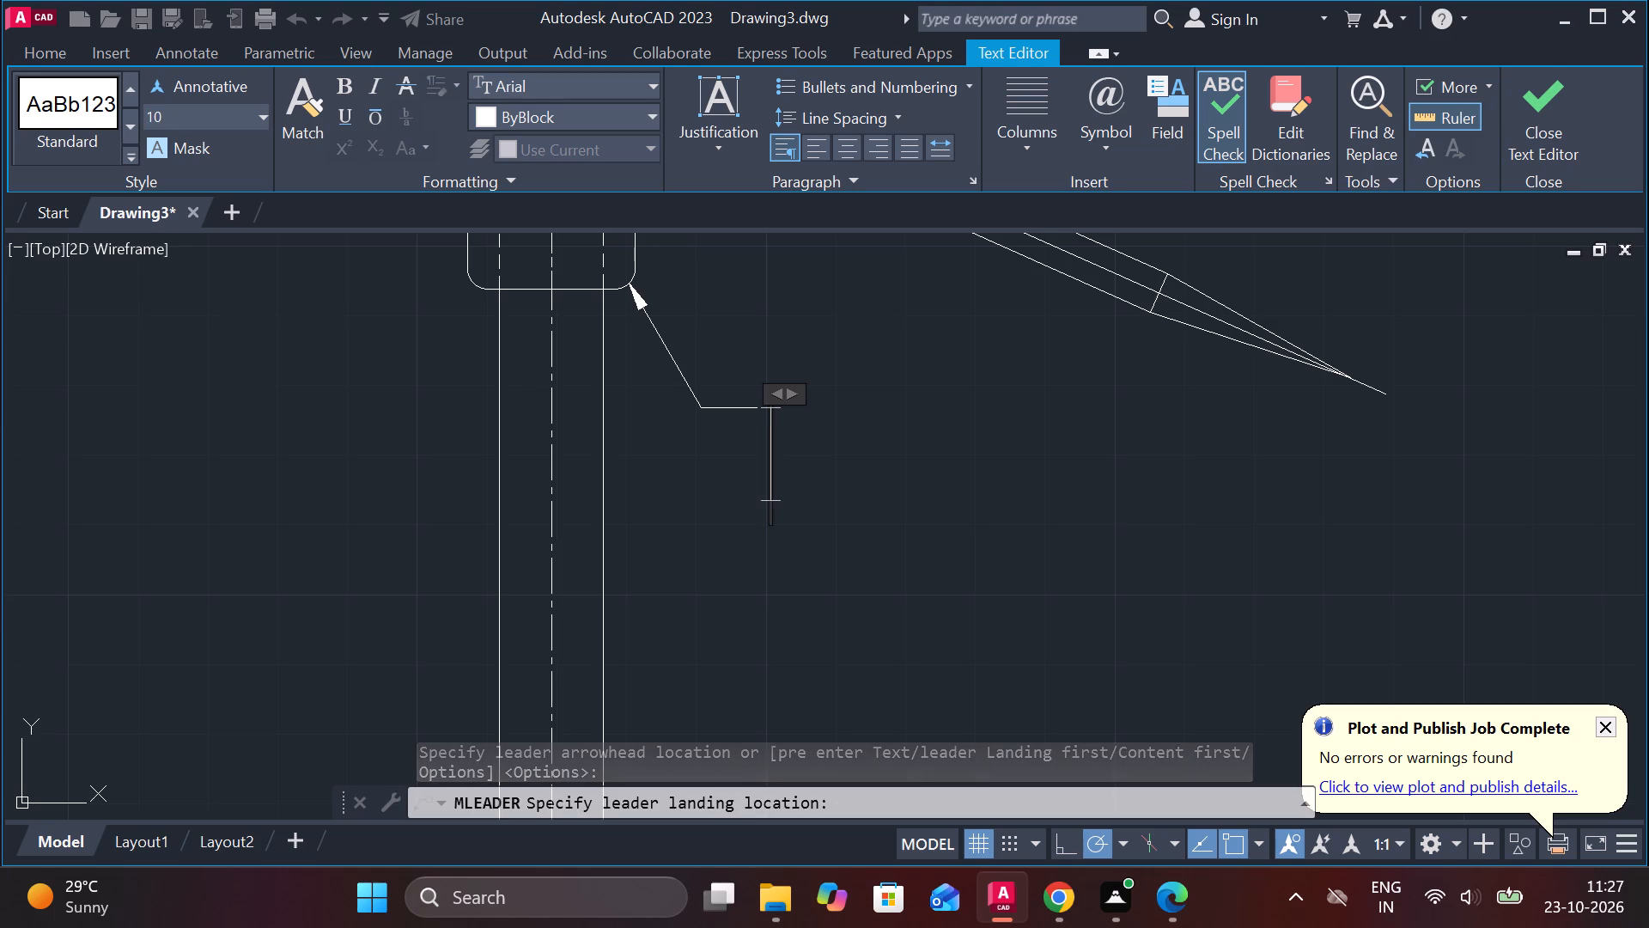
pyautogui.press('3')
pyautogui.press('Return')
pyautogui.press('BackSpace')
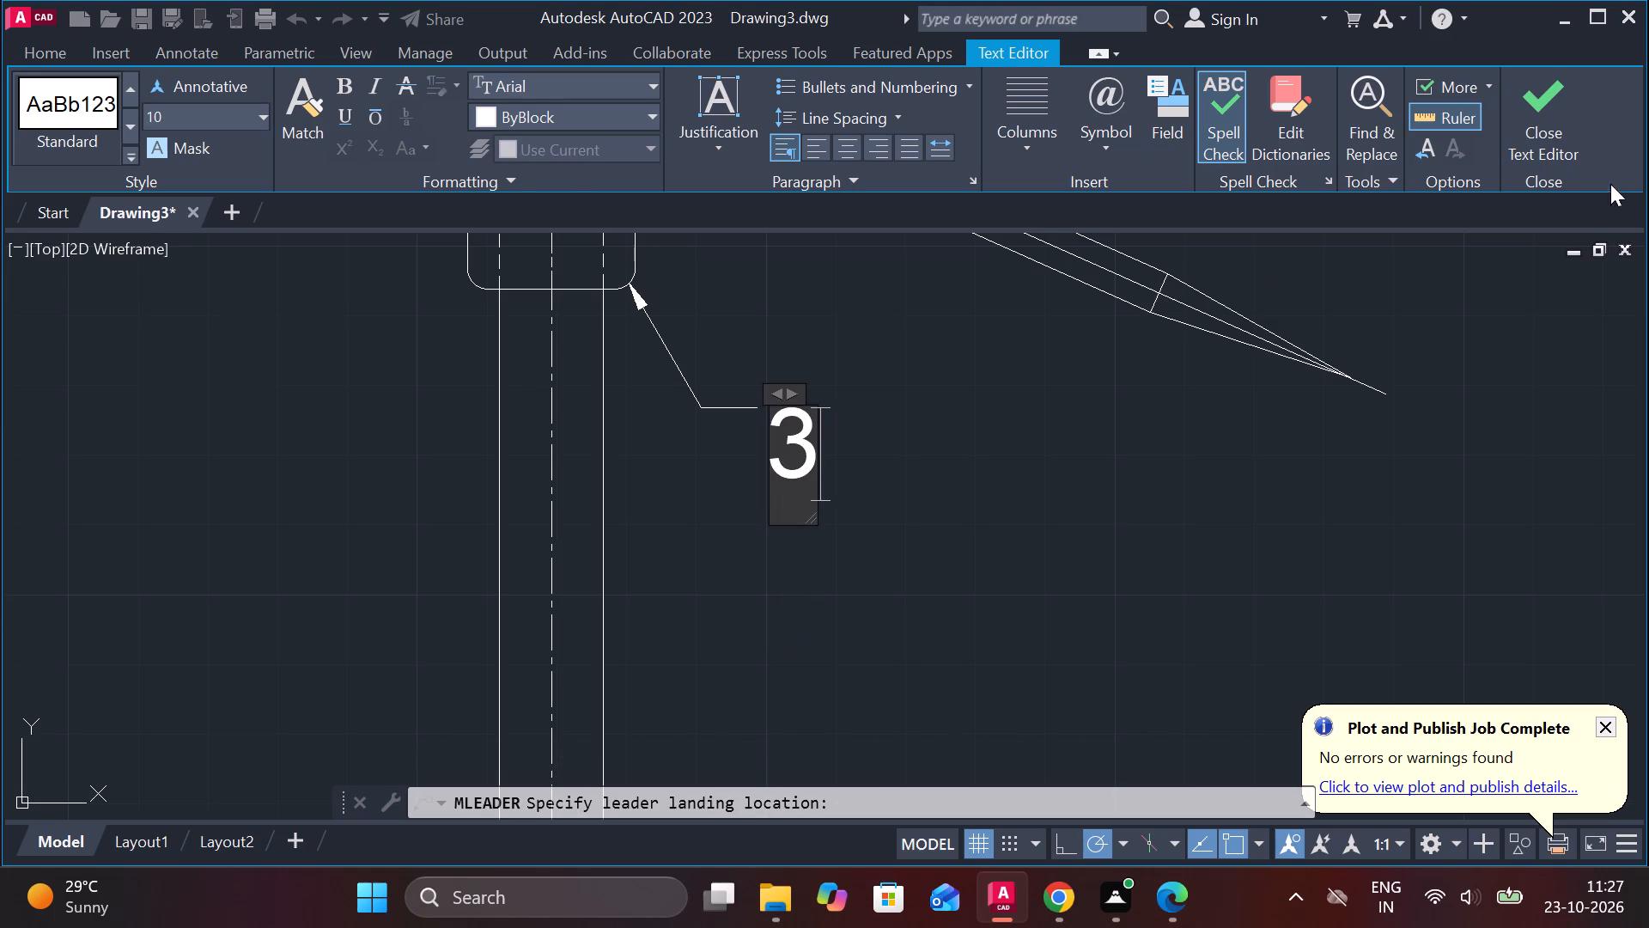
pyautogui.click(1550, 107)
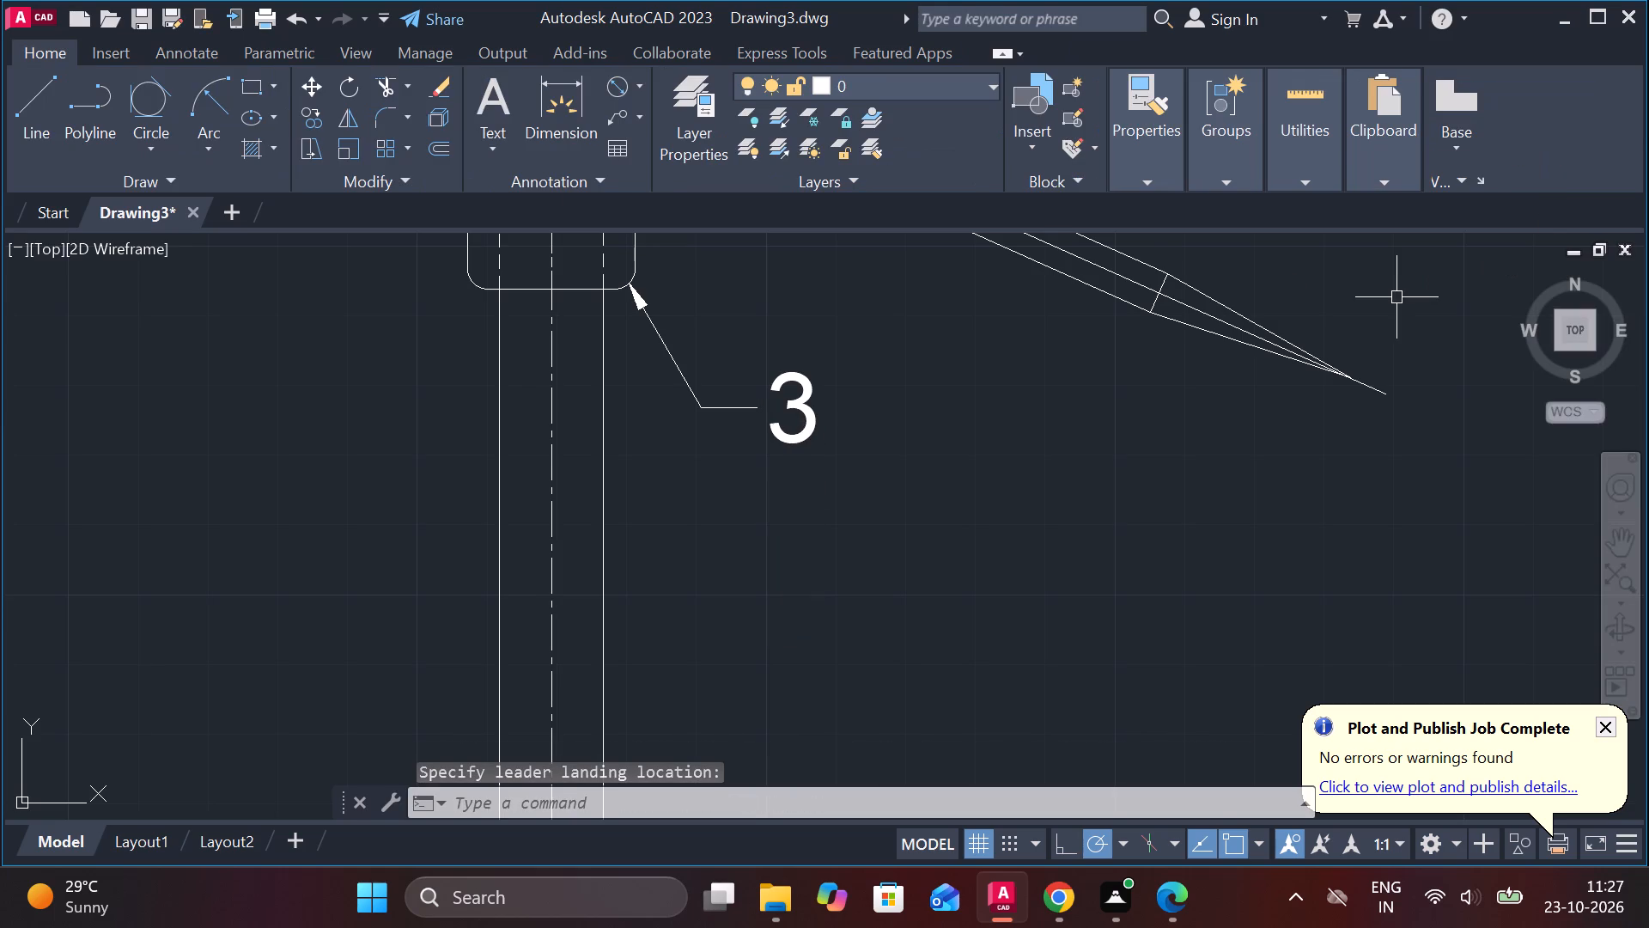
# Trim the part of the scriber's centre line that extends beyond its pointed tip.
pyautogui.scroll(-2, 1396, 320)
pyautogui.scroll(3, 1415, 334)
pyautogui.moveTo(1409, 357); pyautogui.dragTo(1409, 358, button='middle')
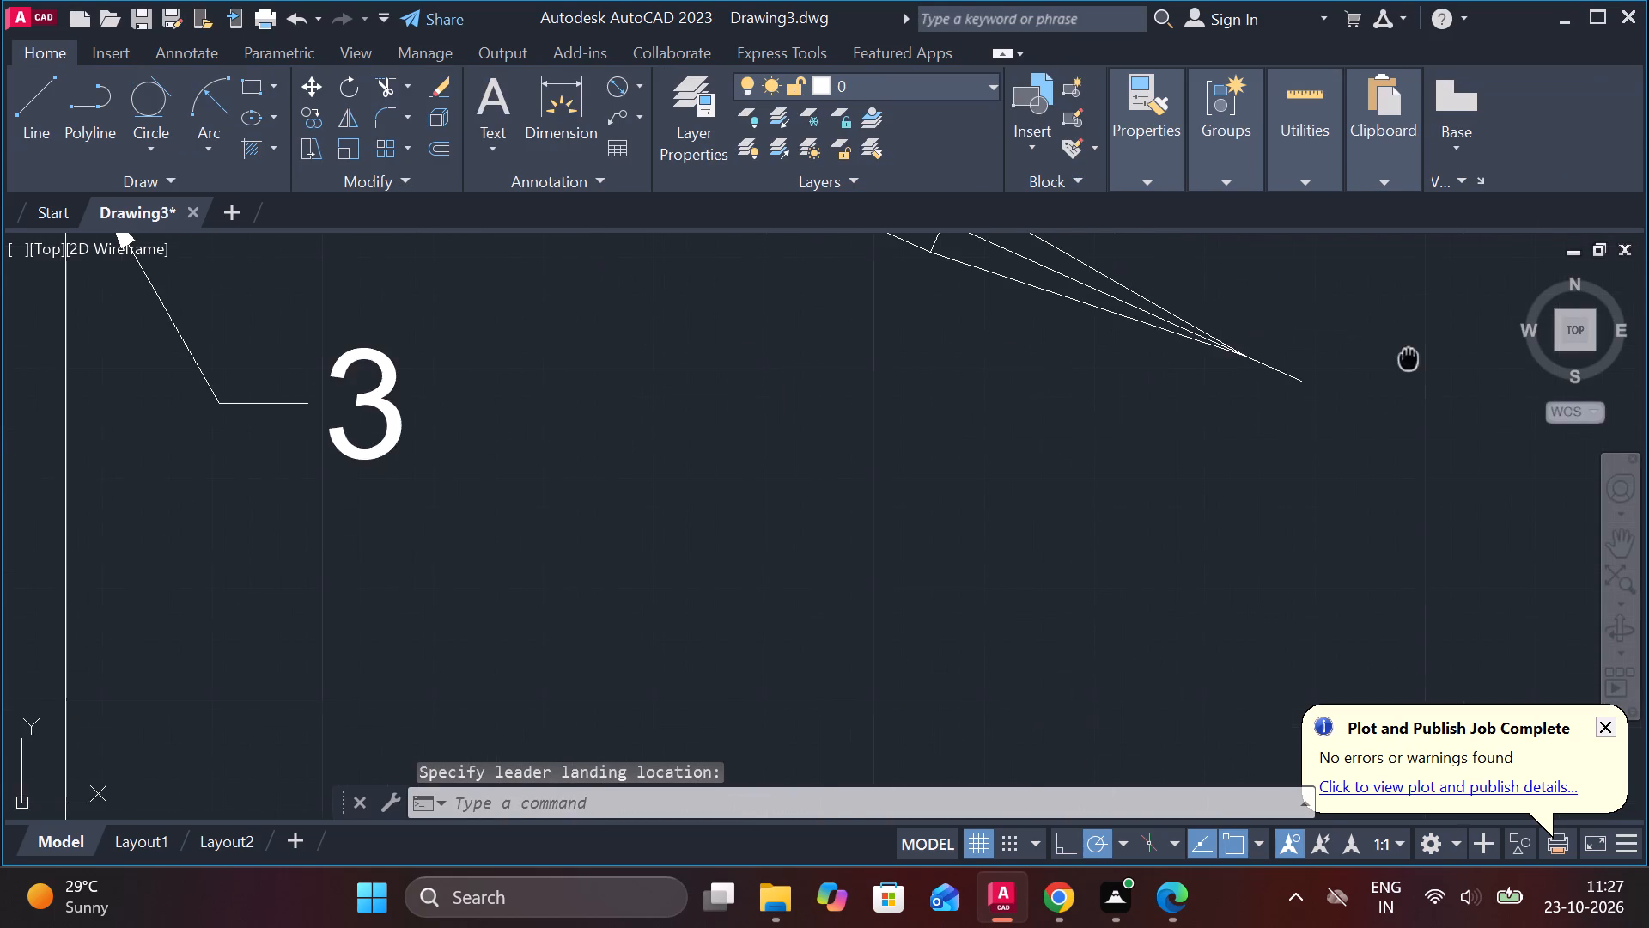
pyautogui.moveTo(1409, 358); pyautogui.dragTo(1311, 431, button='middle')
pyautogui.scroll(1, 1311, 431)
pyautogui.write('TR')
pyautogui.press('space')
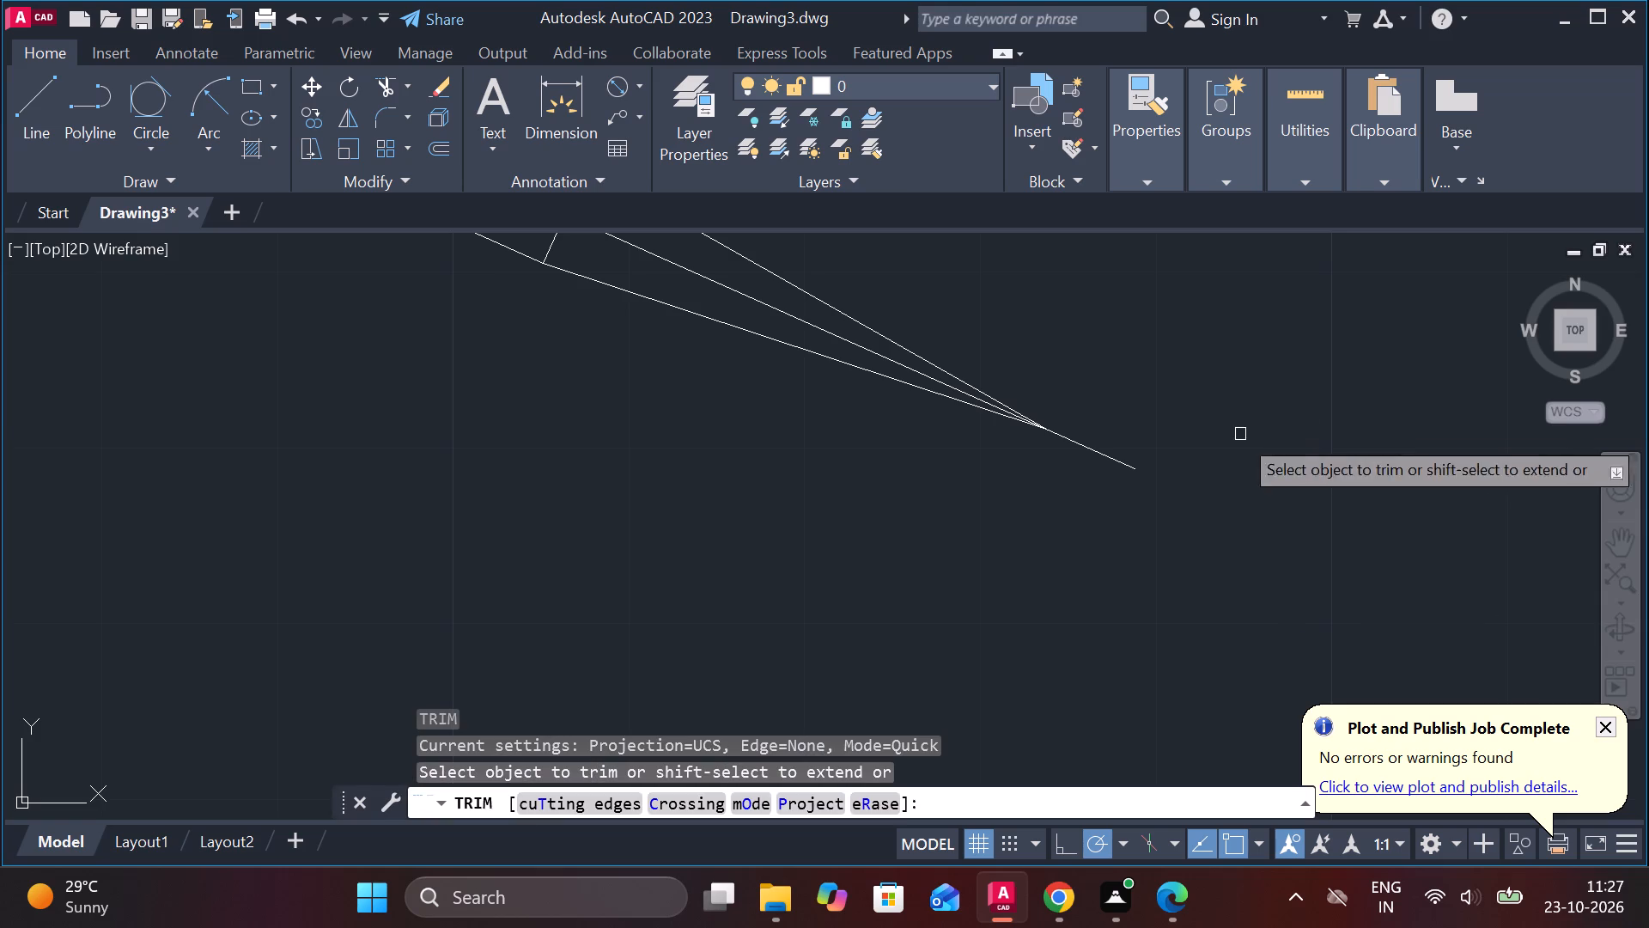
pyautogui.click(1113, 464)
pyautogui.scroll(-3, 1123, 464)
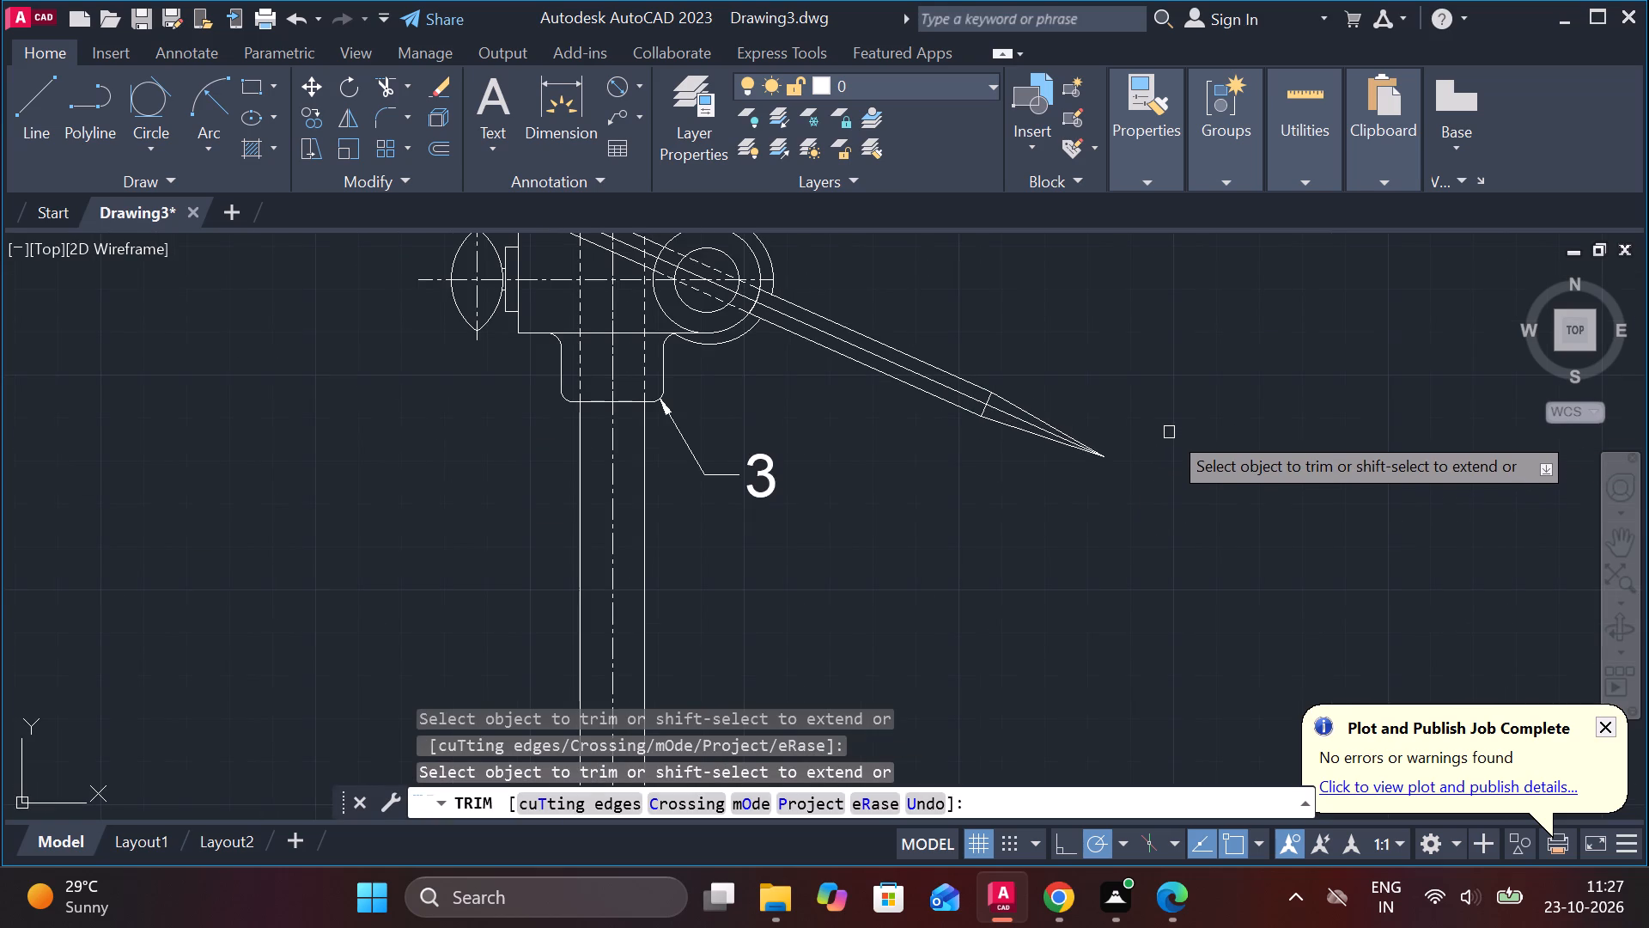
pyautogui.press('Escape')
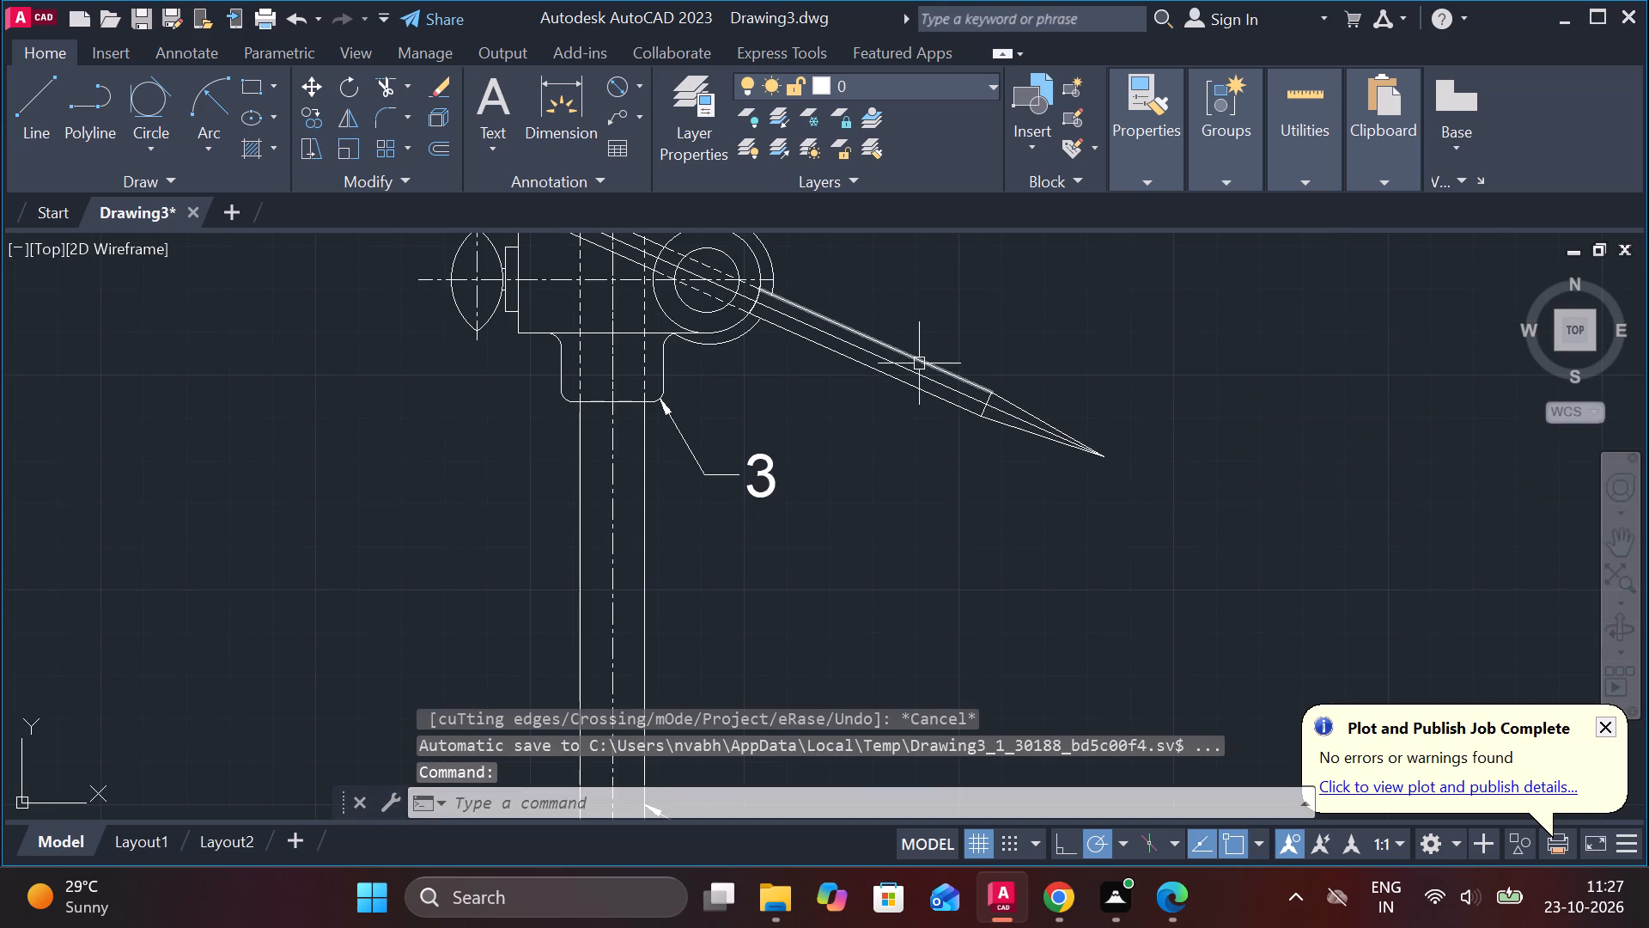
# Change the linetype of the scriber's middle line to CENTER.
pyautogui.click(890, 365)
pyautogui.click(1141, 193)
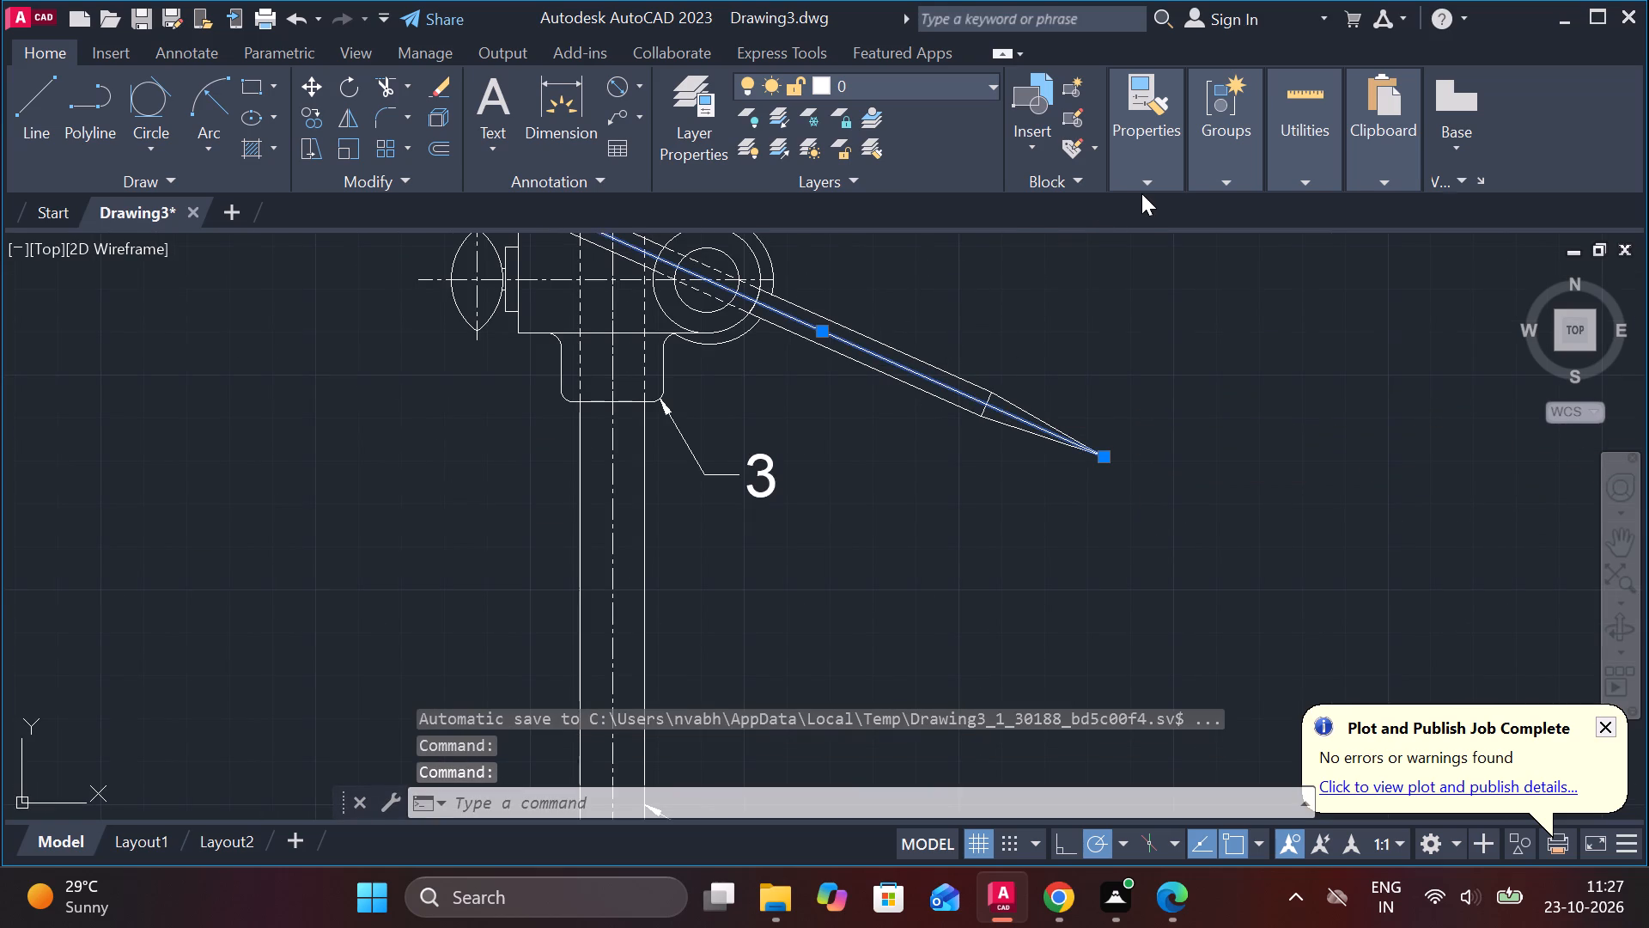
pyautogui.click(1149, 186)
pyautogui.click(1265, 283)
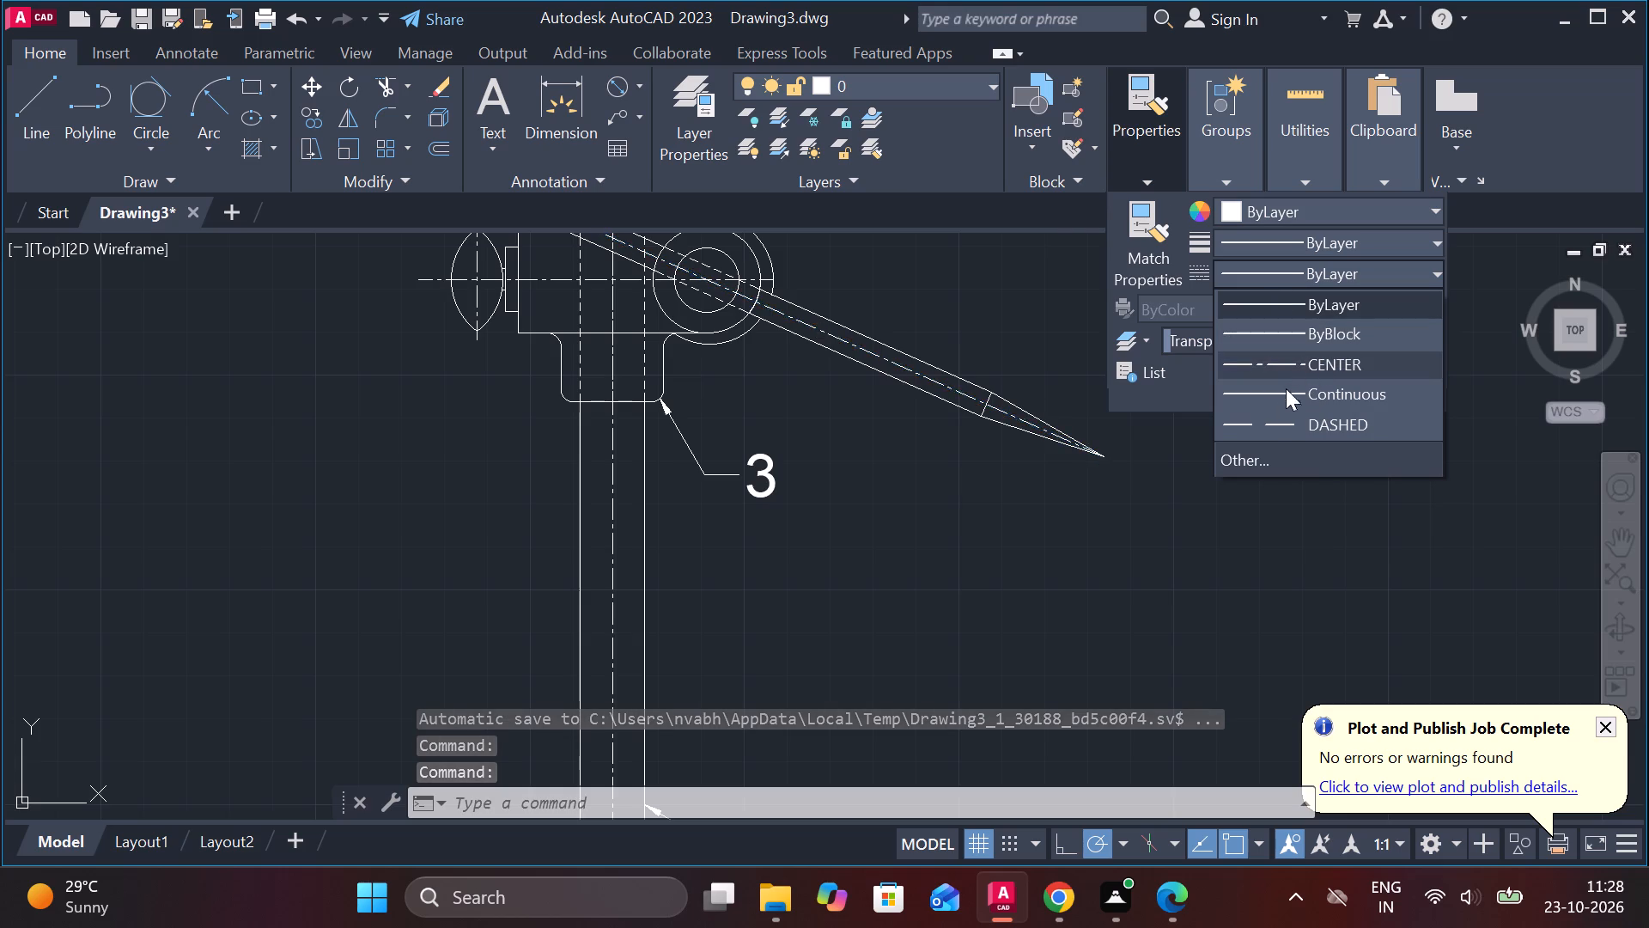
pyautogui.click(1266, 363)
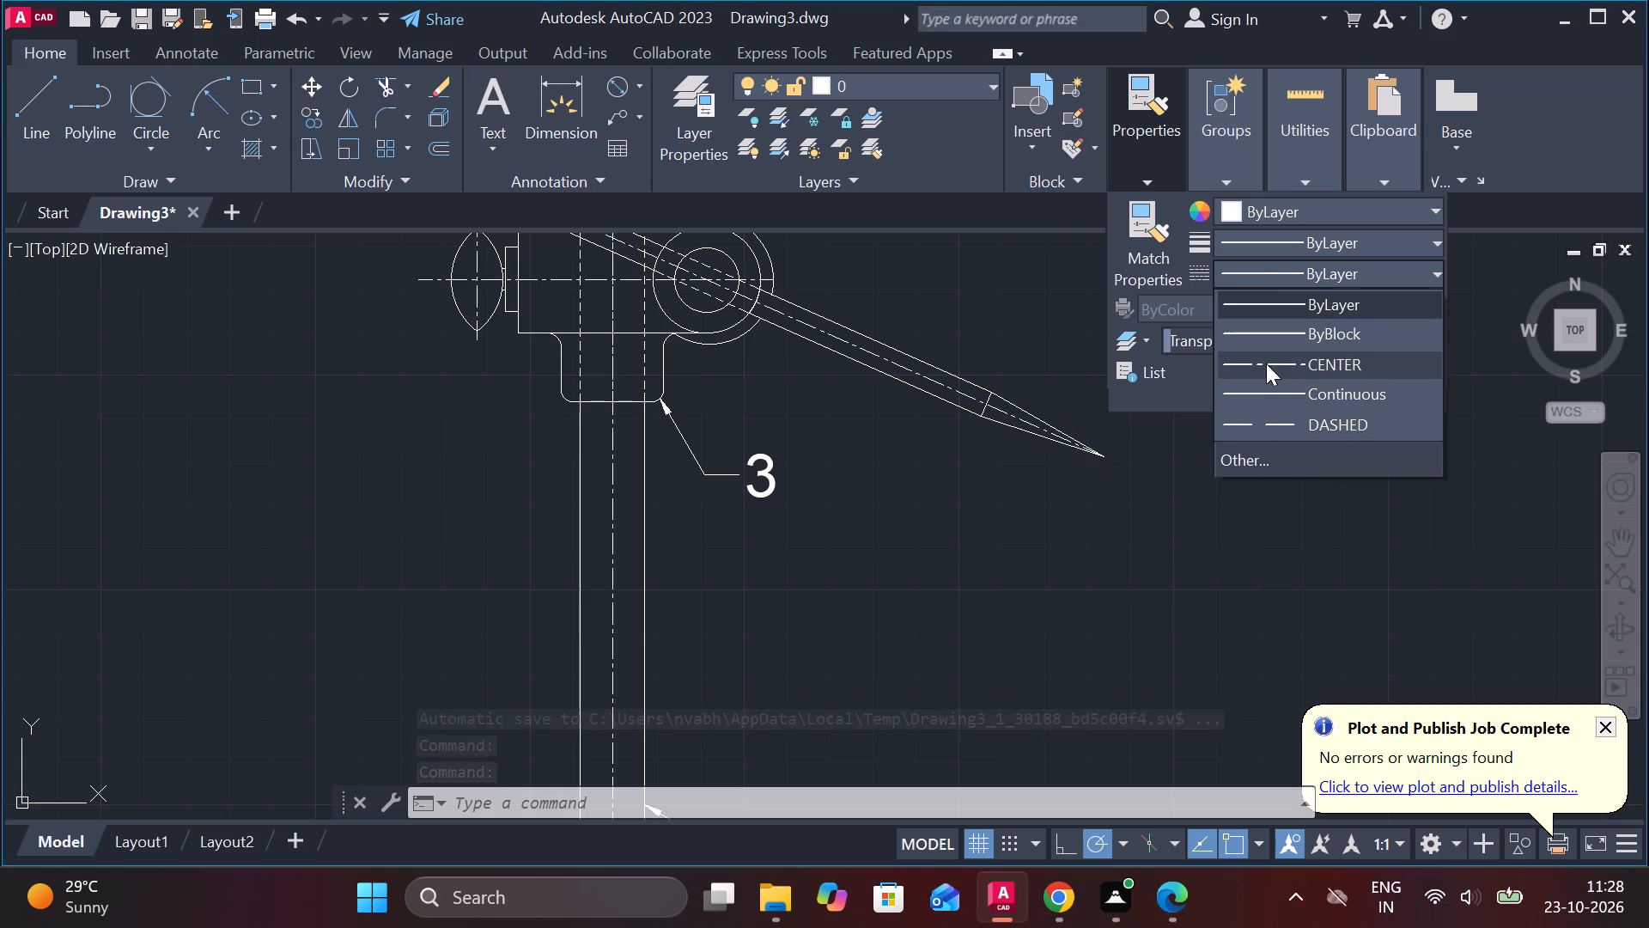
pyautogui.press('Escape')
# Examine the assembly view from the pillar's ball top down to the base and its numbered leaders.
pyautogui.scroll(-2, 904, 543)
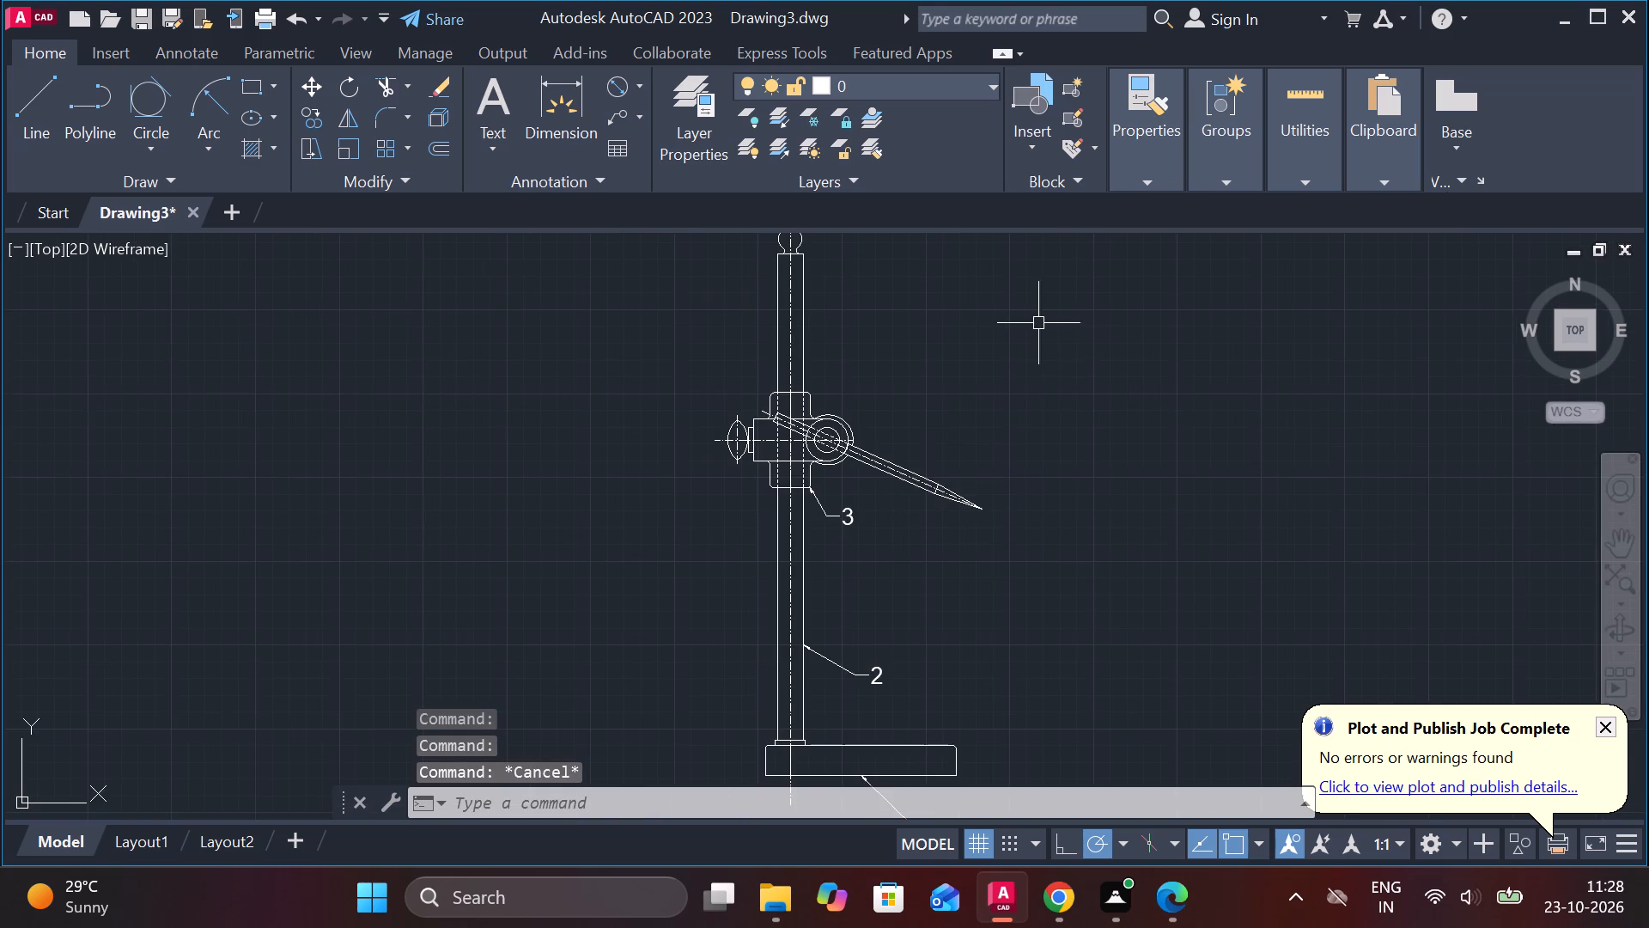
pyautogui.moveTo(1044, 323); pyautogui.dragTo(1080, 417, button='middle')
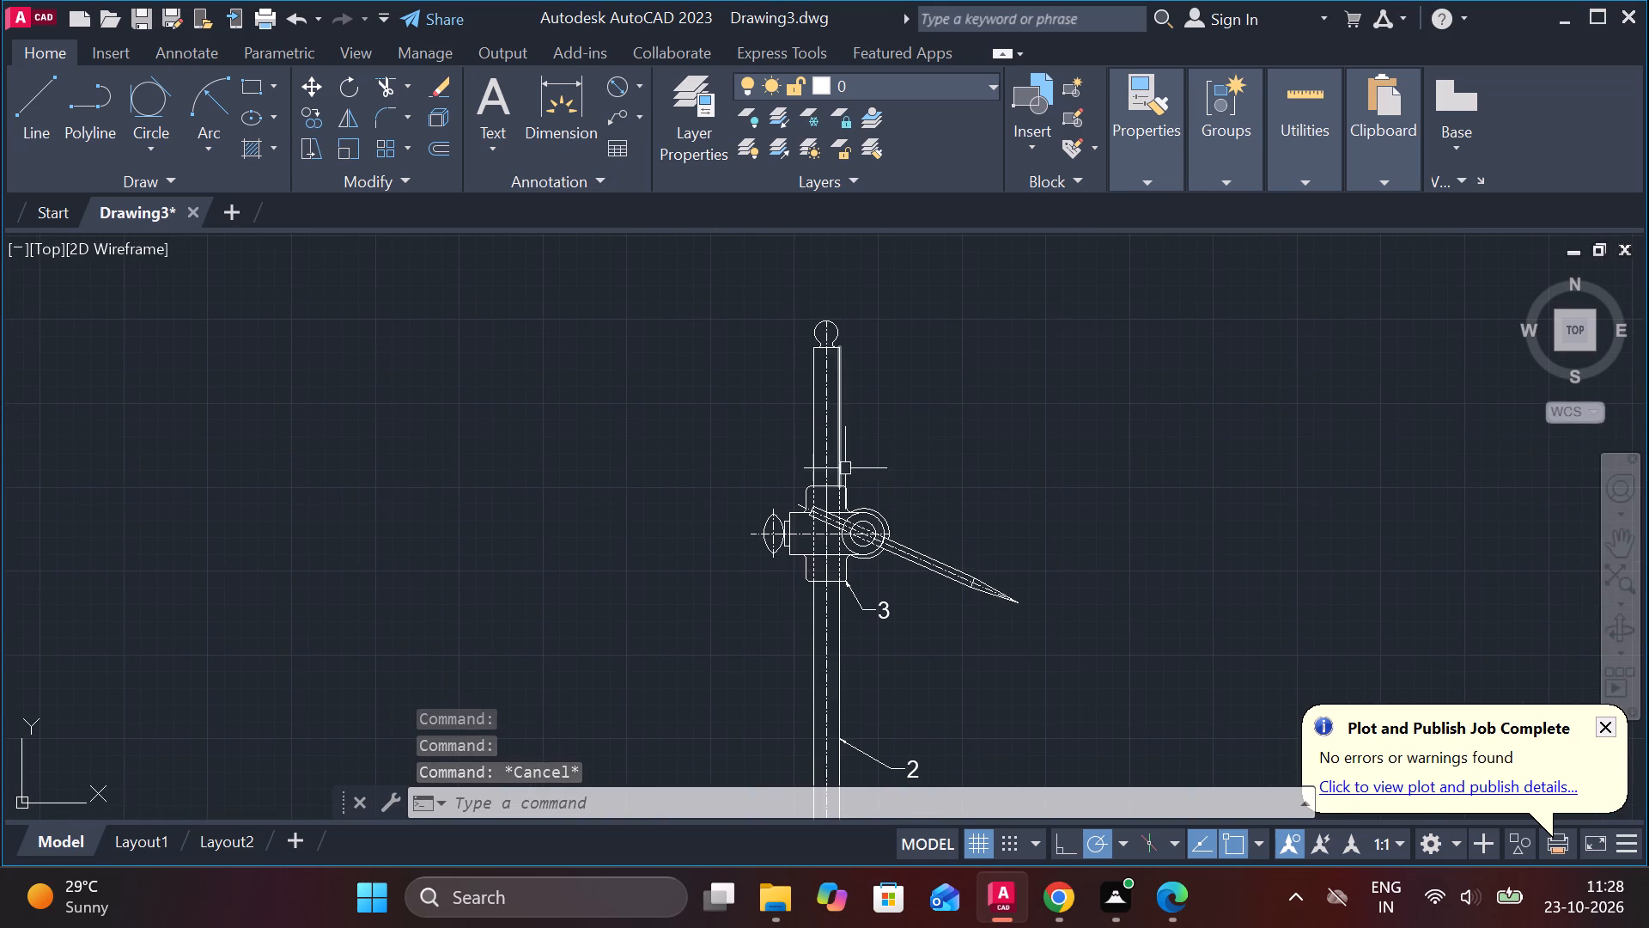
pyautogui.scroll(2, 945, 639)
pyautogui.moveTo(945, 639); pyautogui.dragTo(891, 308, button='middle')
pyautogui.scroll(-1, 883, 303)
pyautogui.scroll(1, 887, 410)
pyautogui.scroll(-3, 890, 410)
pyautogui.scroll(1, 910, 432)
pyautogui.moveTo(910, 432); pyautogui.dragTo(942, 713, button='middle')
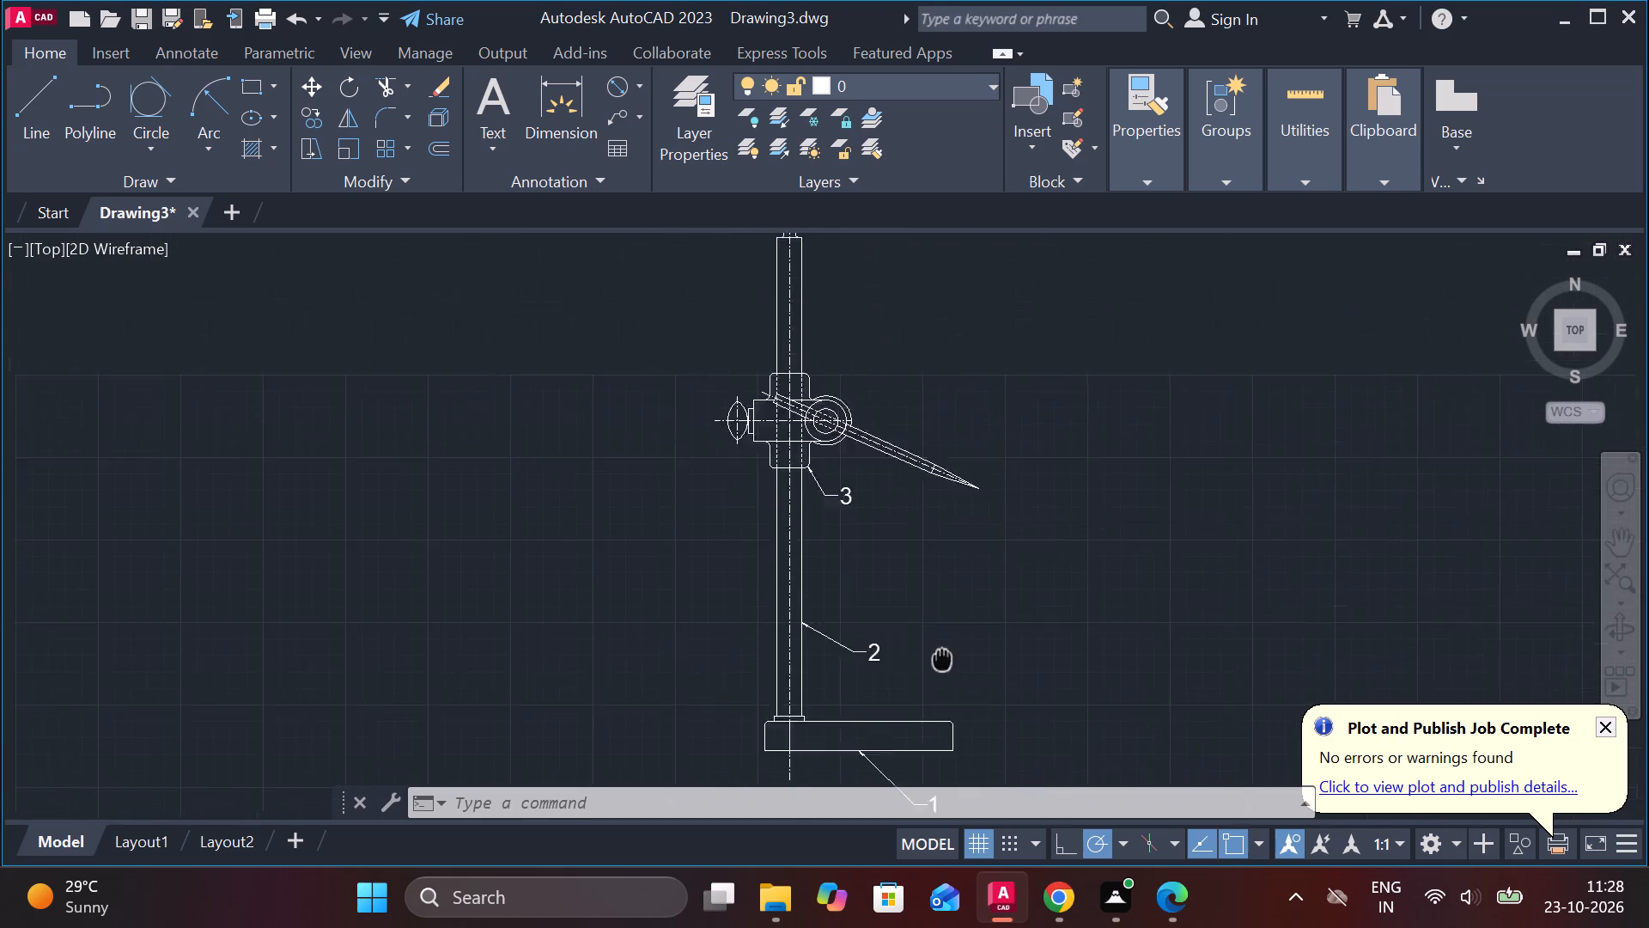
pyautogui.moveTo(942, 713); pyautogui.dragTo(934, 717, button='middle')
# Add a multileader pointing at the top of the larger circle around the scriber's pivot, with the text 5 at height 10.
pyautogui.scroll(2, 891, 484)
pyautogui.click(605, 119)
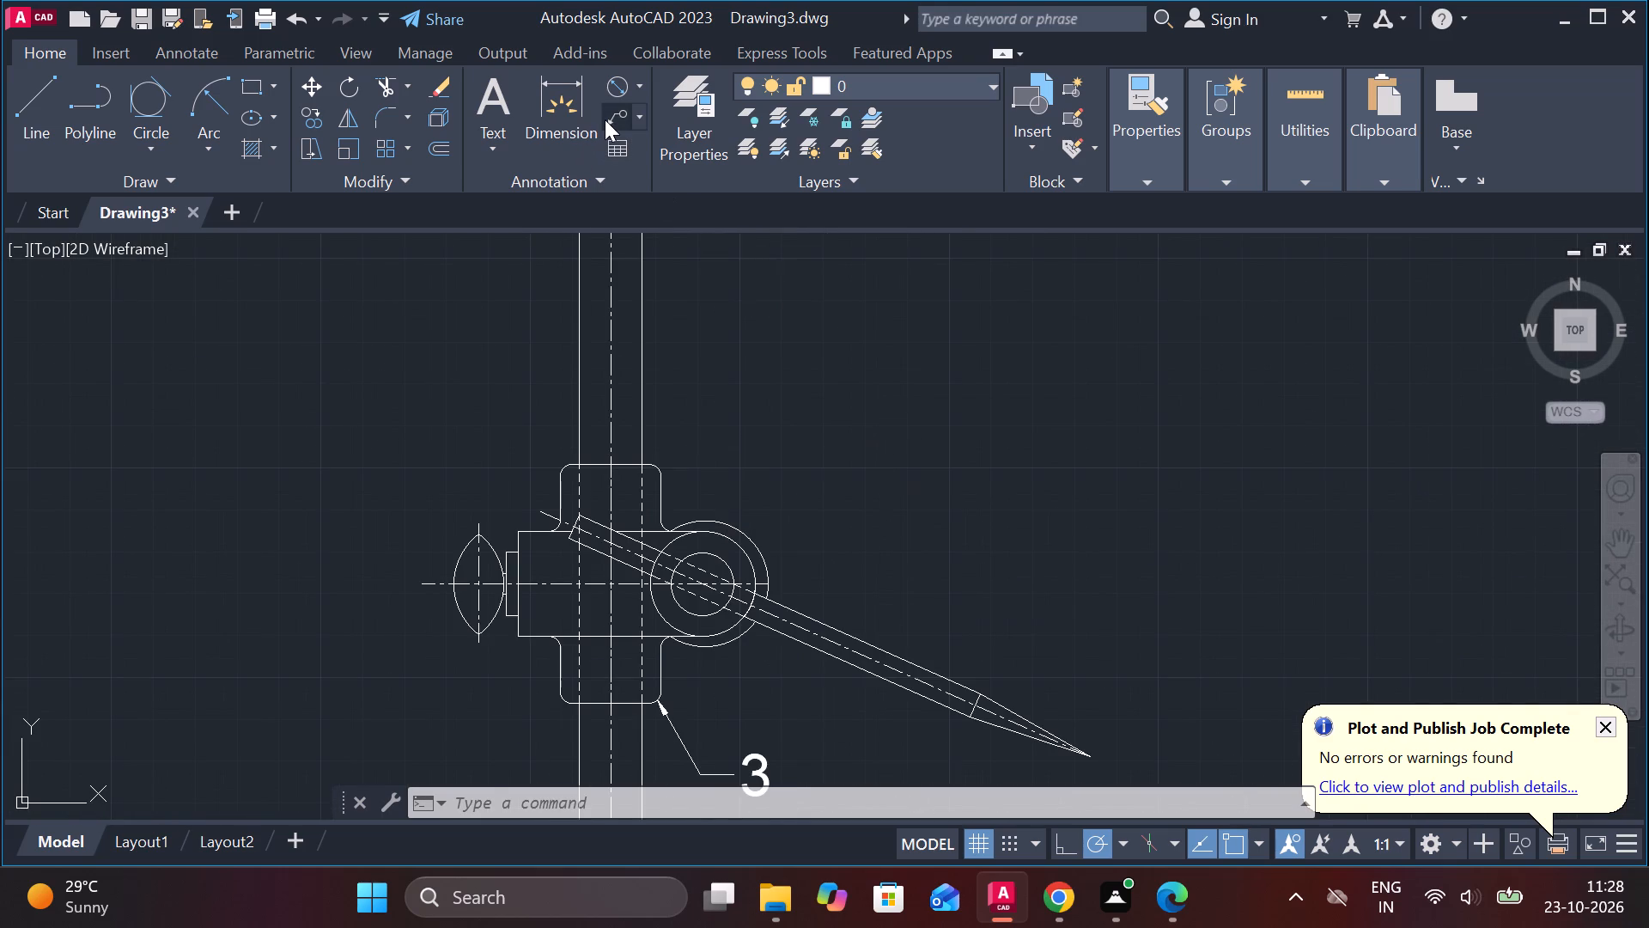
pyautogui.scroll(2, 780, 352)
pyautogui.moveTo(782, 424); pyautogui.dragTo(741, 241, button='middle')
pyautogui.moveTo(638, 429); pyautogui.dragTo(638, 428, button='middle')
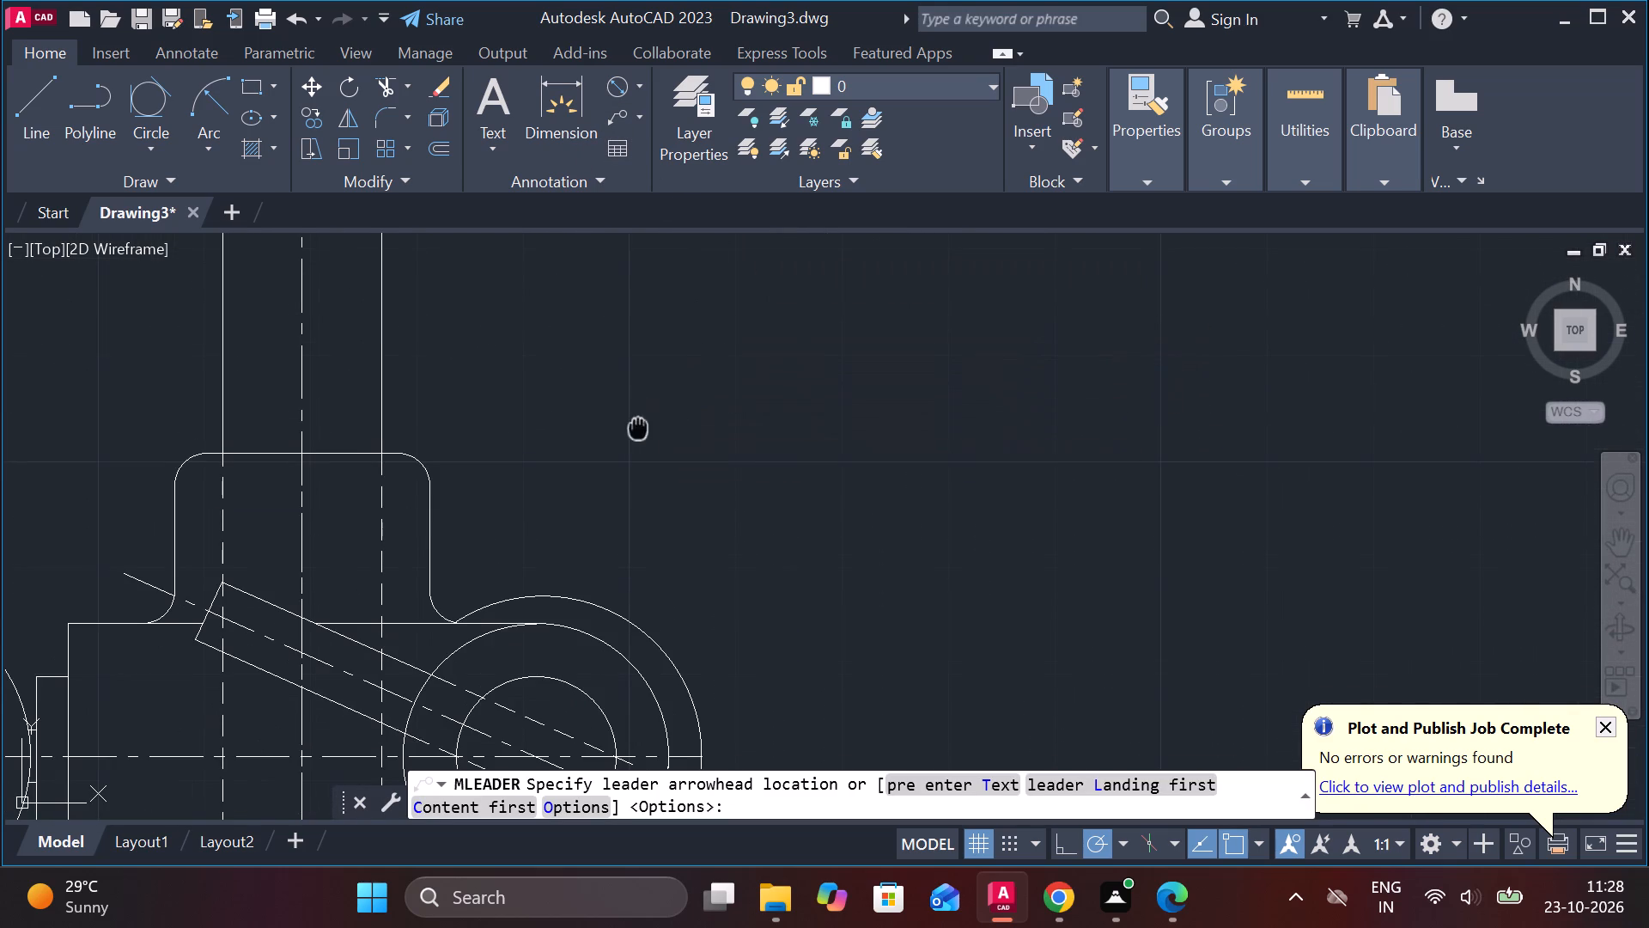
pyautogui.moveTo(638, 428); pyautogui.dragTo(639, 388, button='middle')
pyautogui.click(558, 581)
pyautogui.click(632, 478)
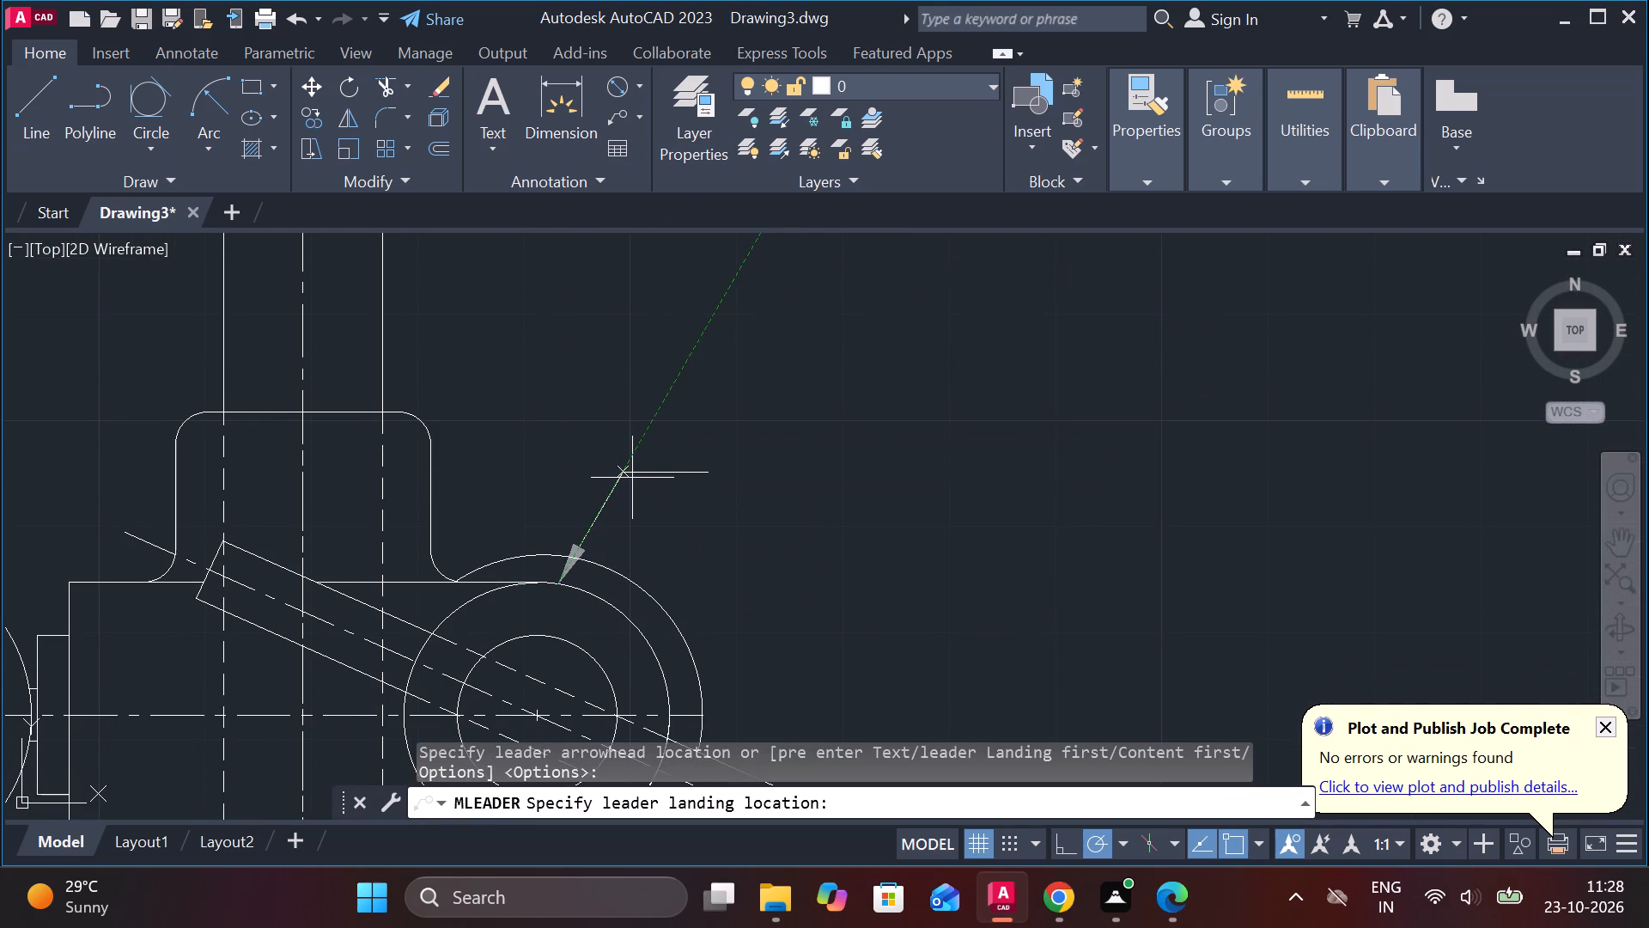
pyautogui.click(203, 102)
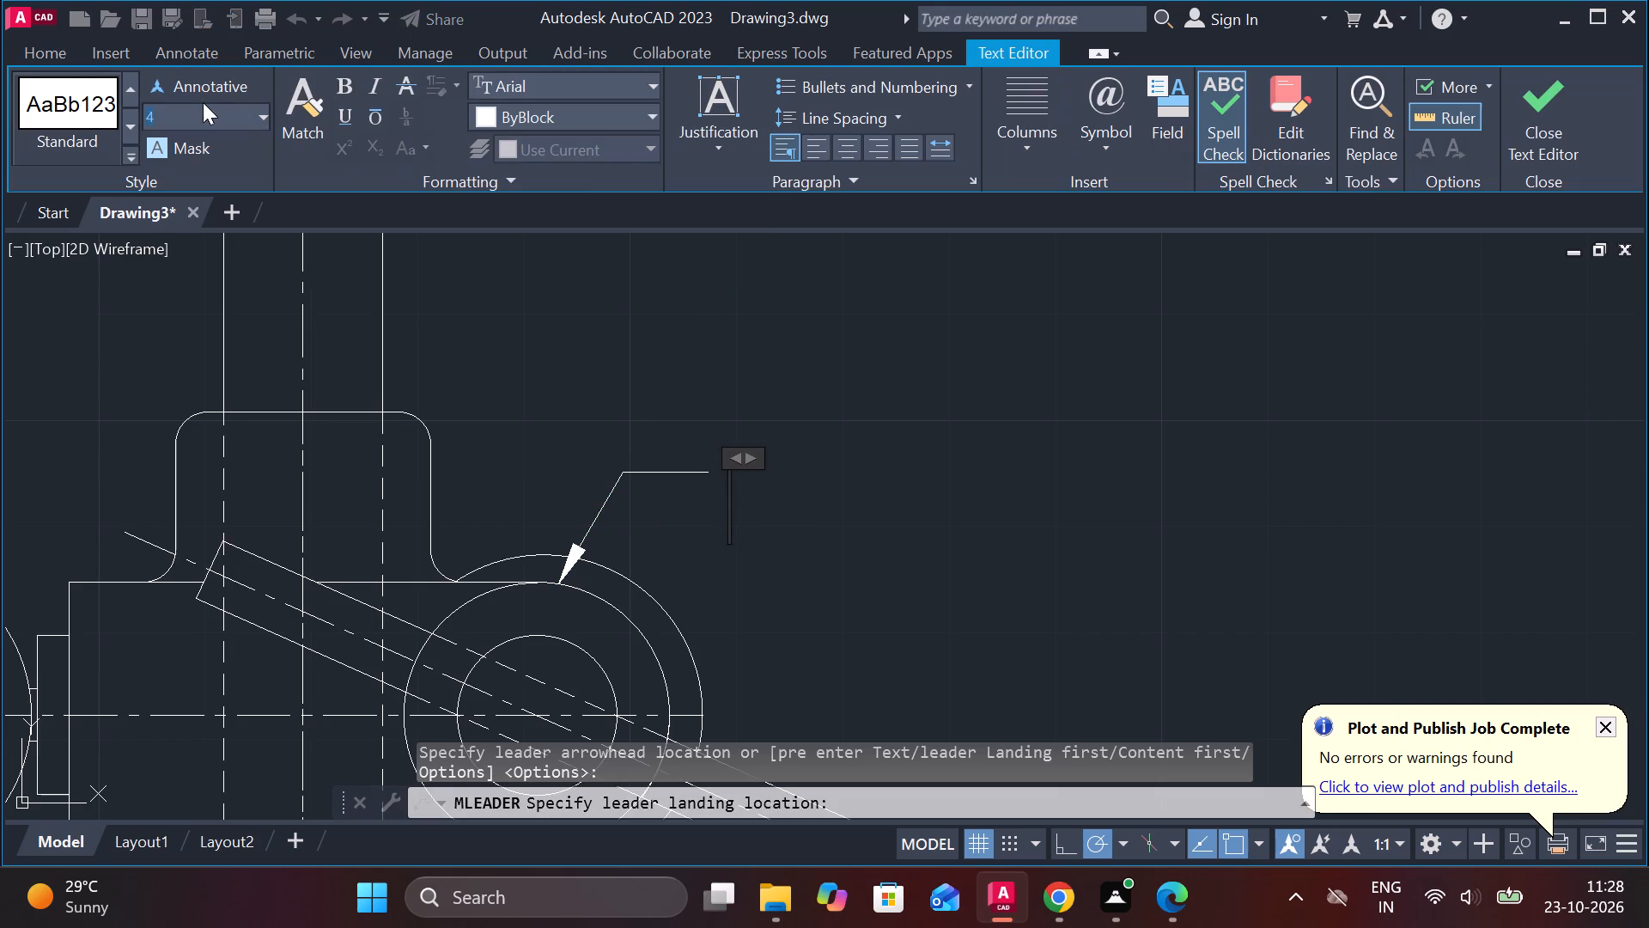
pyautogui.write('10')
pyautogui.press('Return')
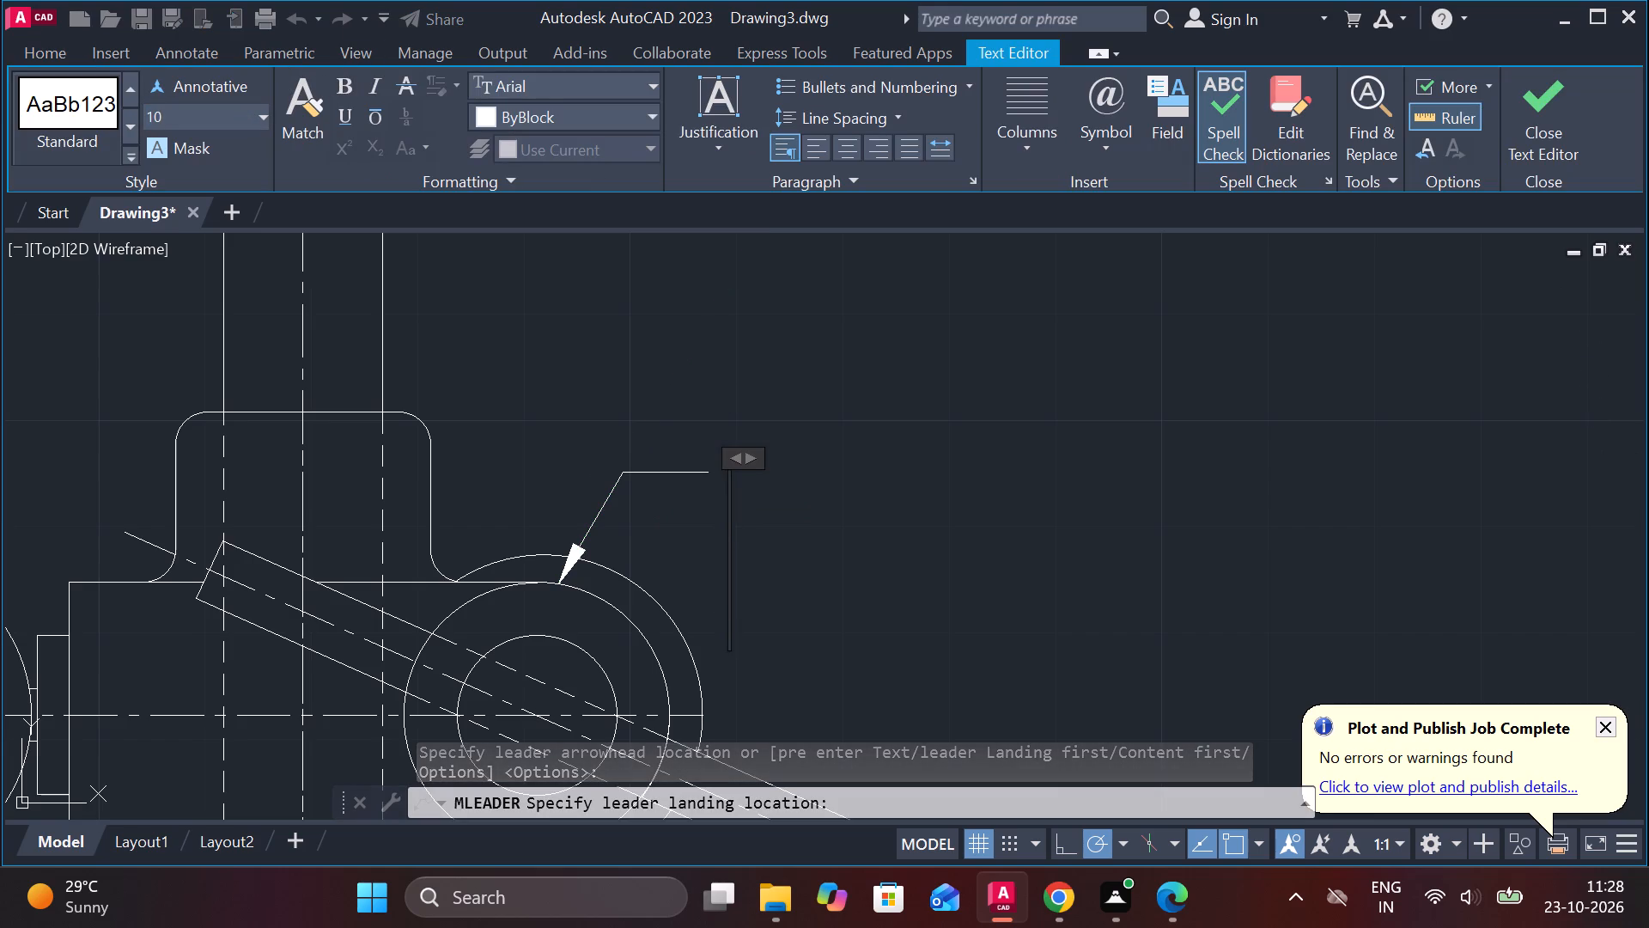
pyautogui.press('g')
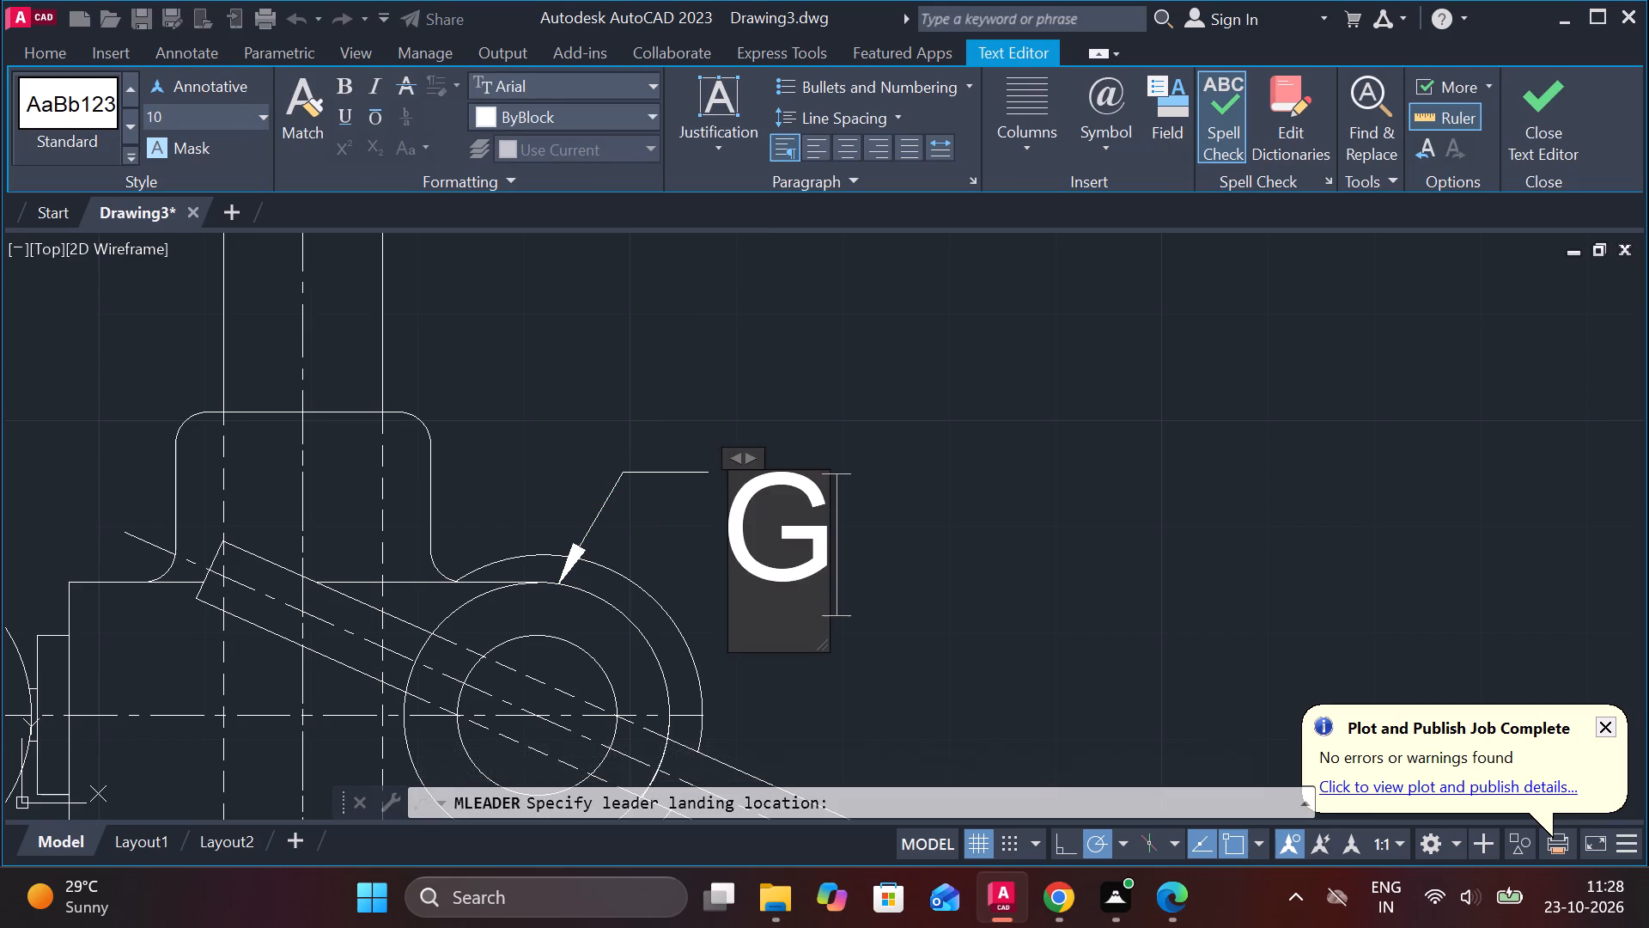
pyautogui.press('BackSpace')
pyautogui.press('5')
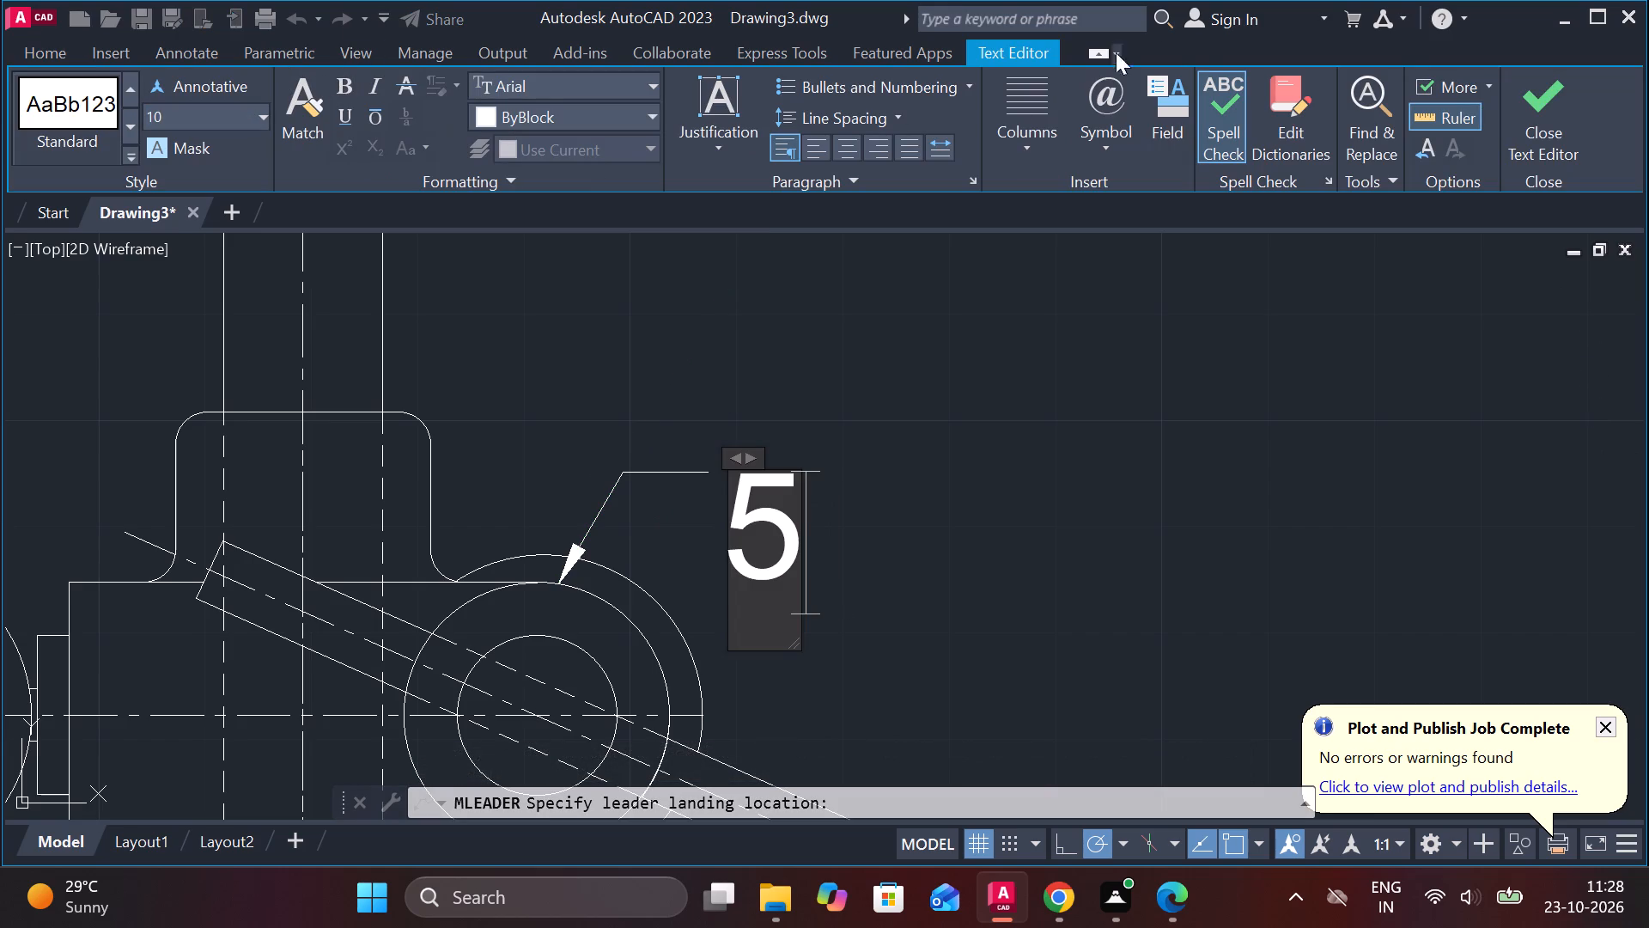
pyautogui.click(1545, 115)
pyautogui.press('Escape')
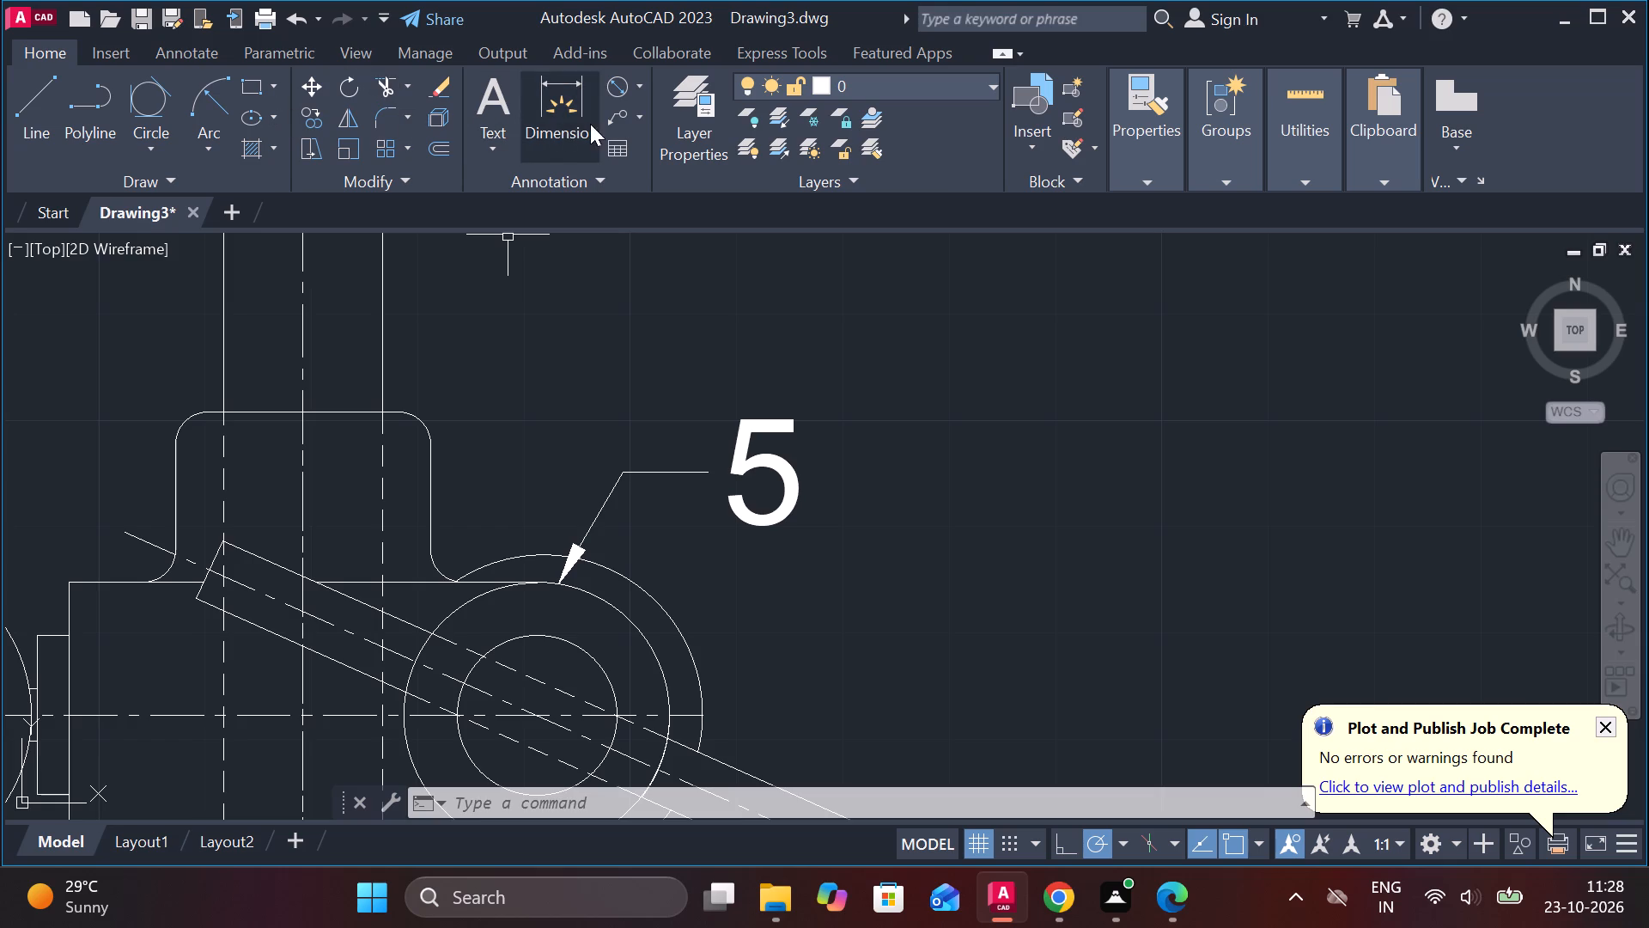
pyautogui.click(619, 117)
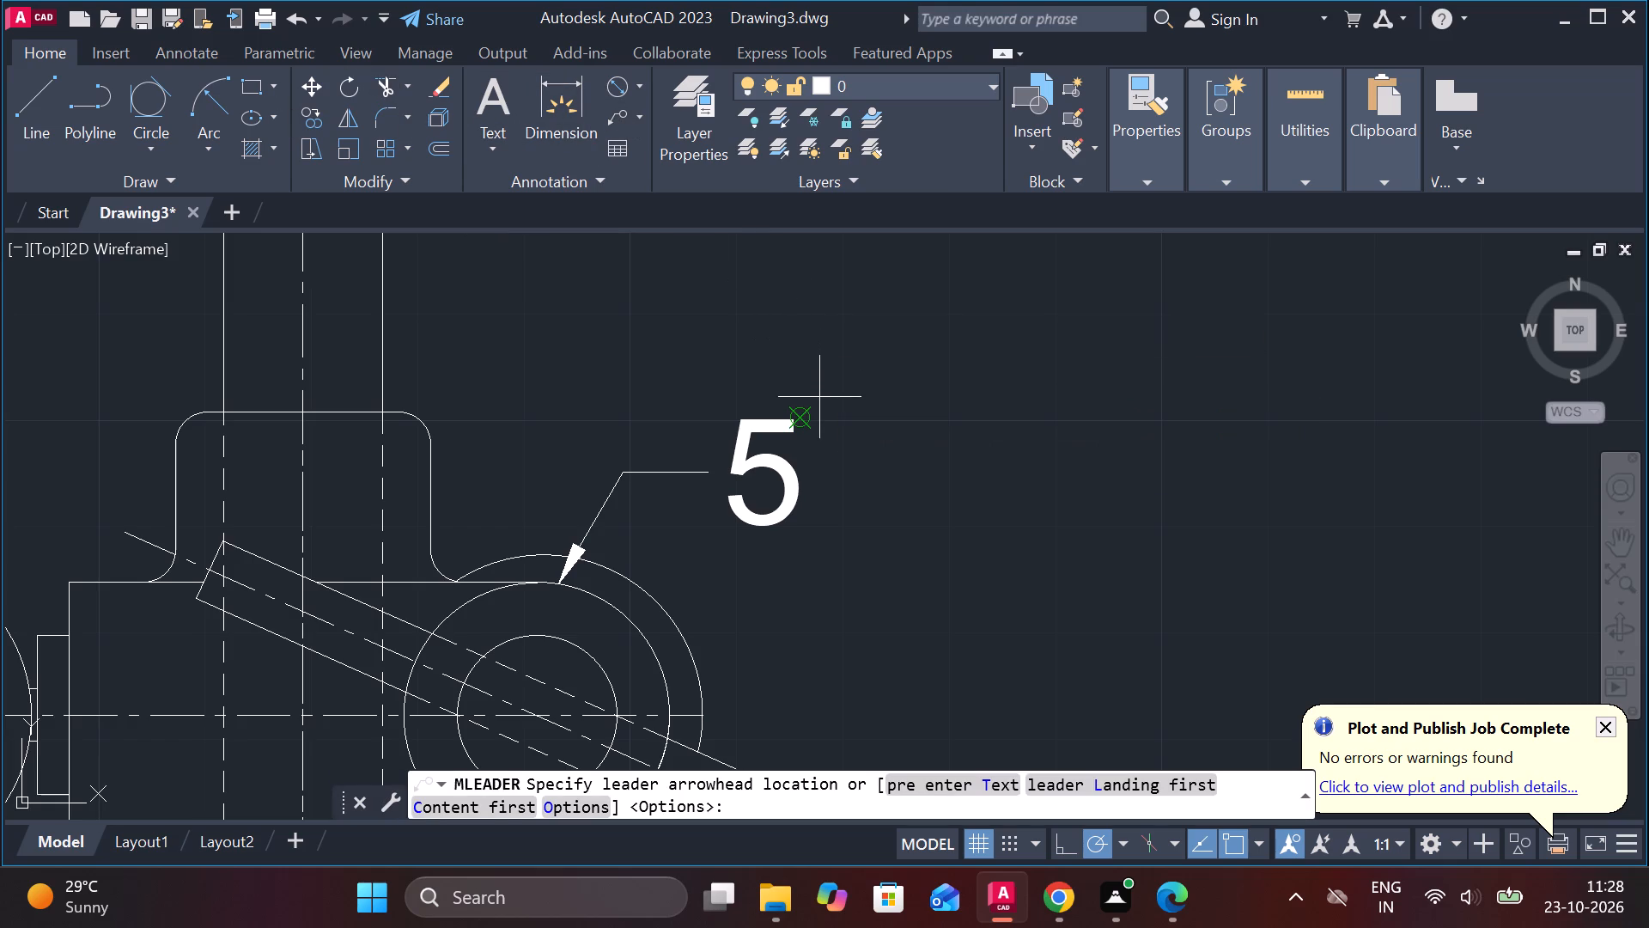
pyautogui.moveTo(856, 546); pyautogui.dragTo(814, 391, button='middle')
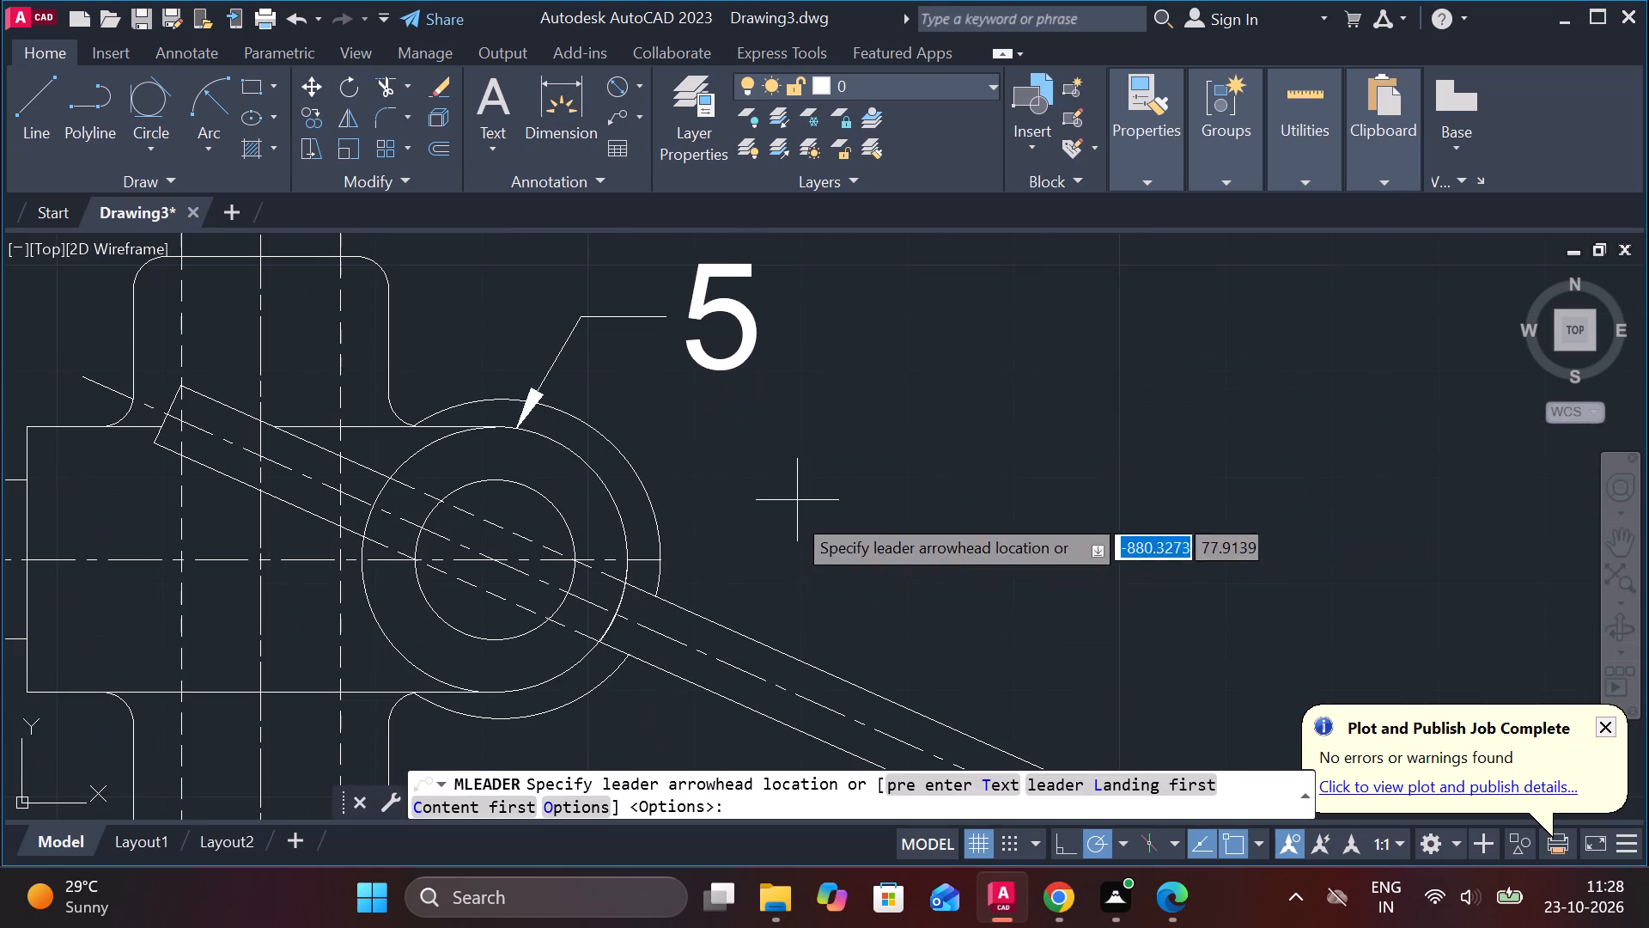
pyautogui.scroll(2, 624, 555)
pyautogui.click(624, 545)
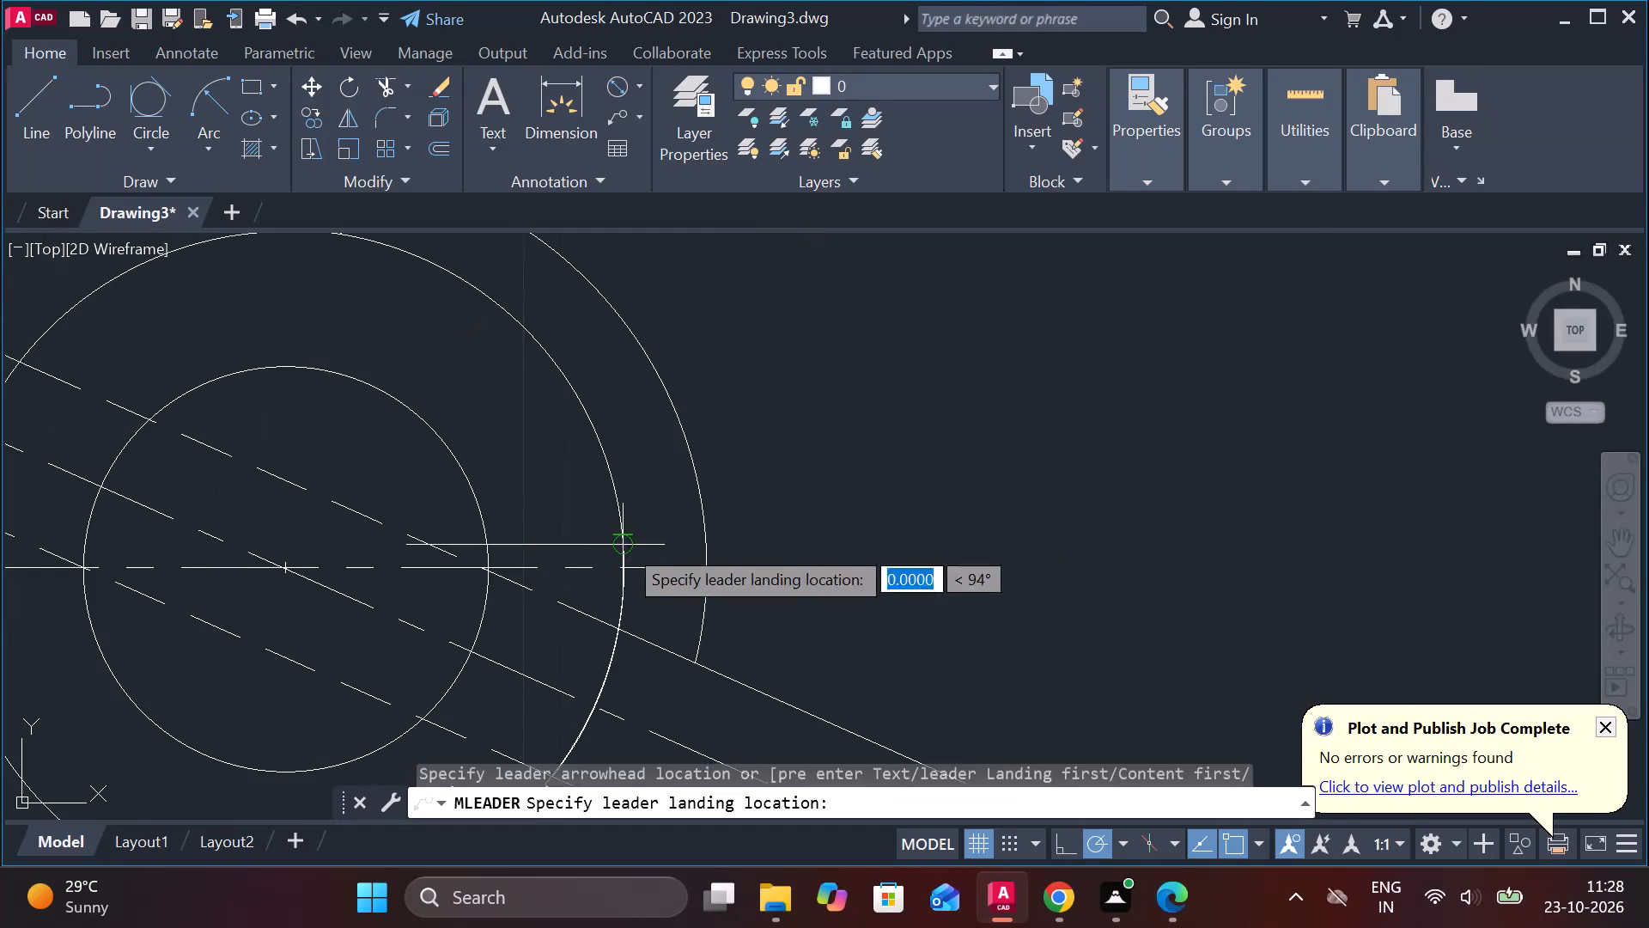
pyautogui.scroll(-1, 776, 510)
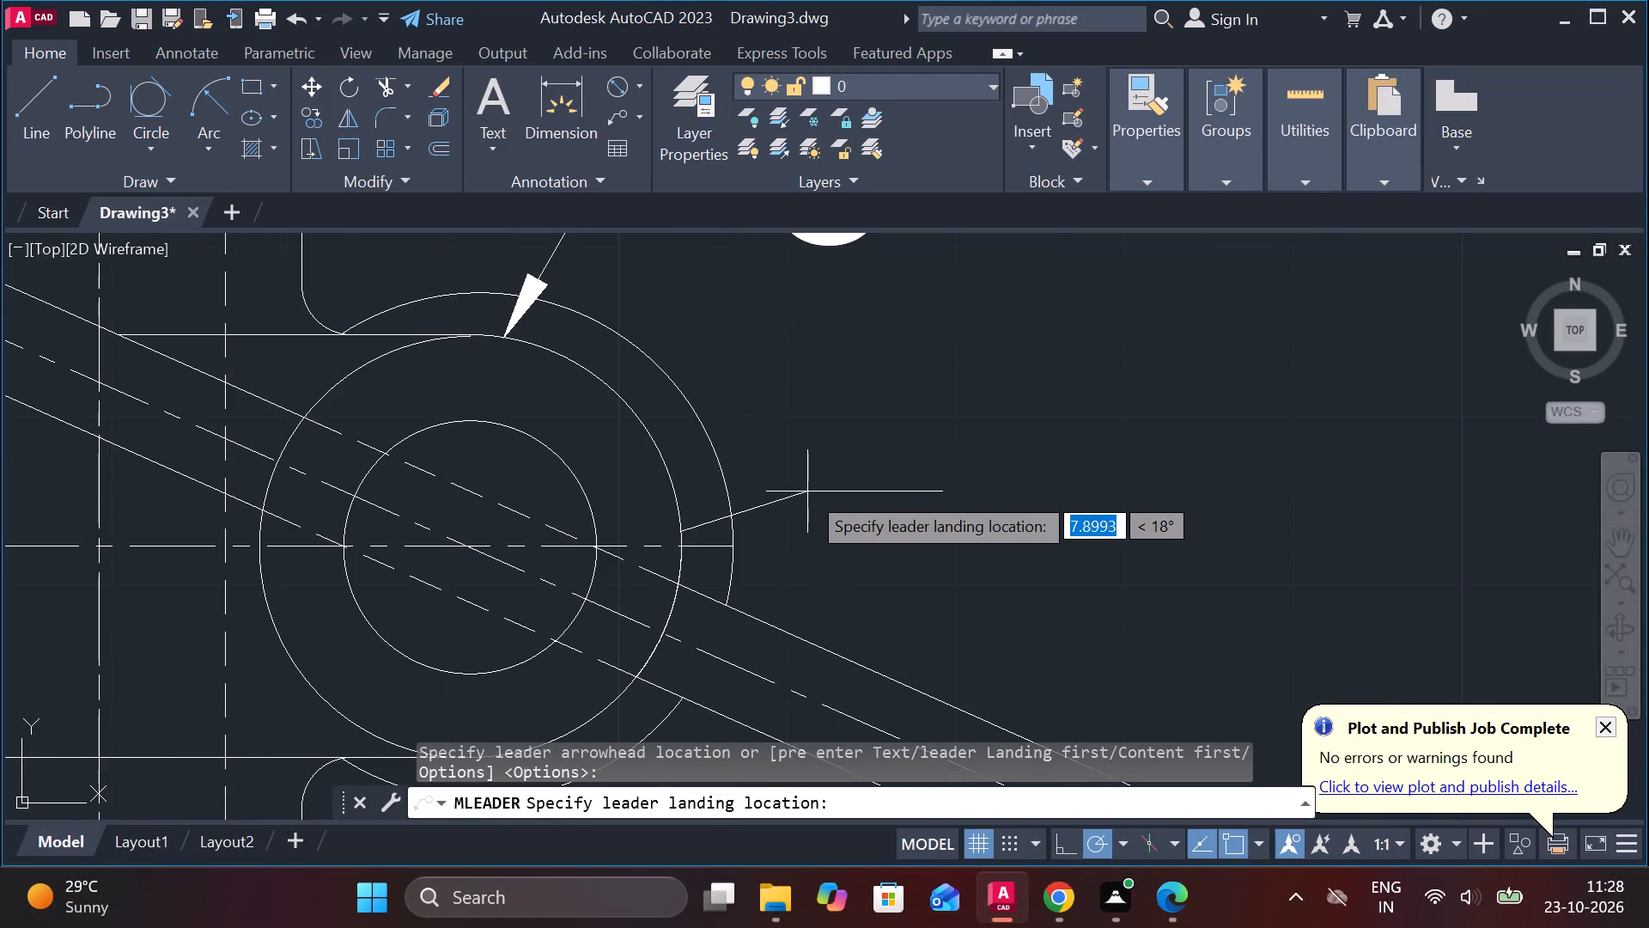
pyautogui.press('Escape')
# Add a multileader pointing at the innermost circle of the scriber's pivot, with the text 6 at height 10.
pyautogui.press('space')
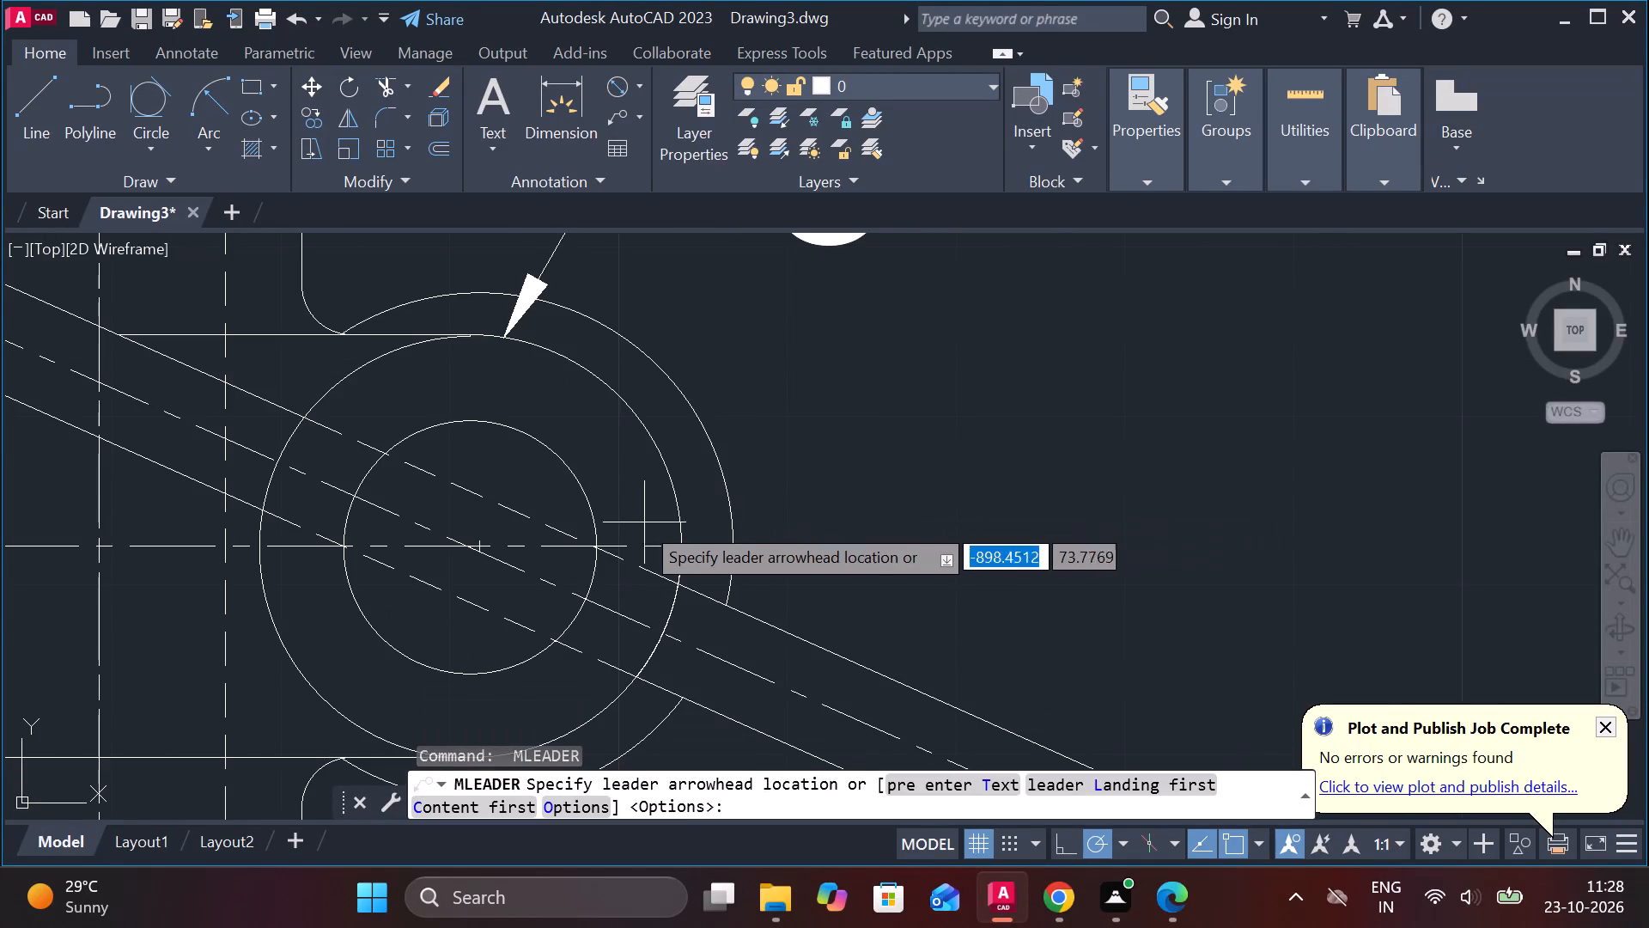
pyautogui.click(608, 524)
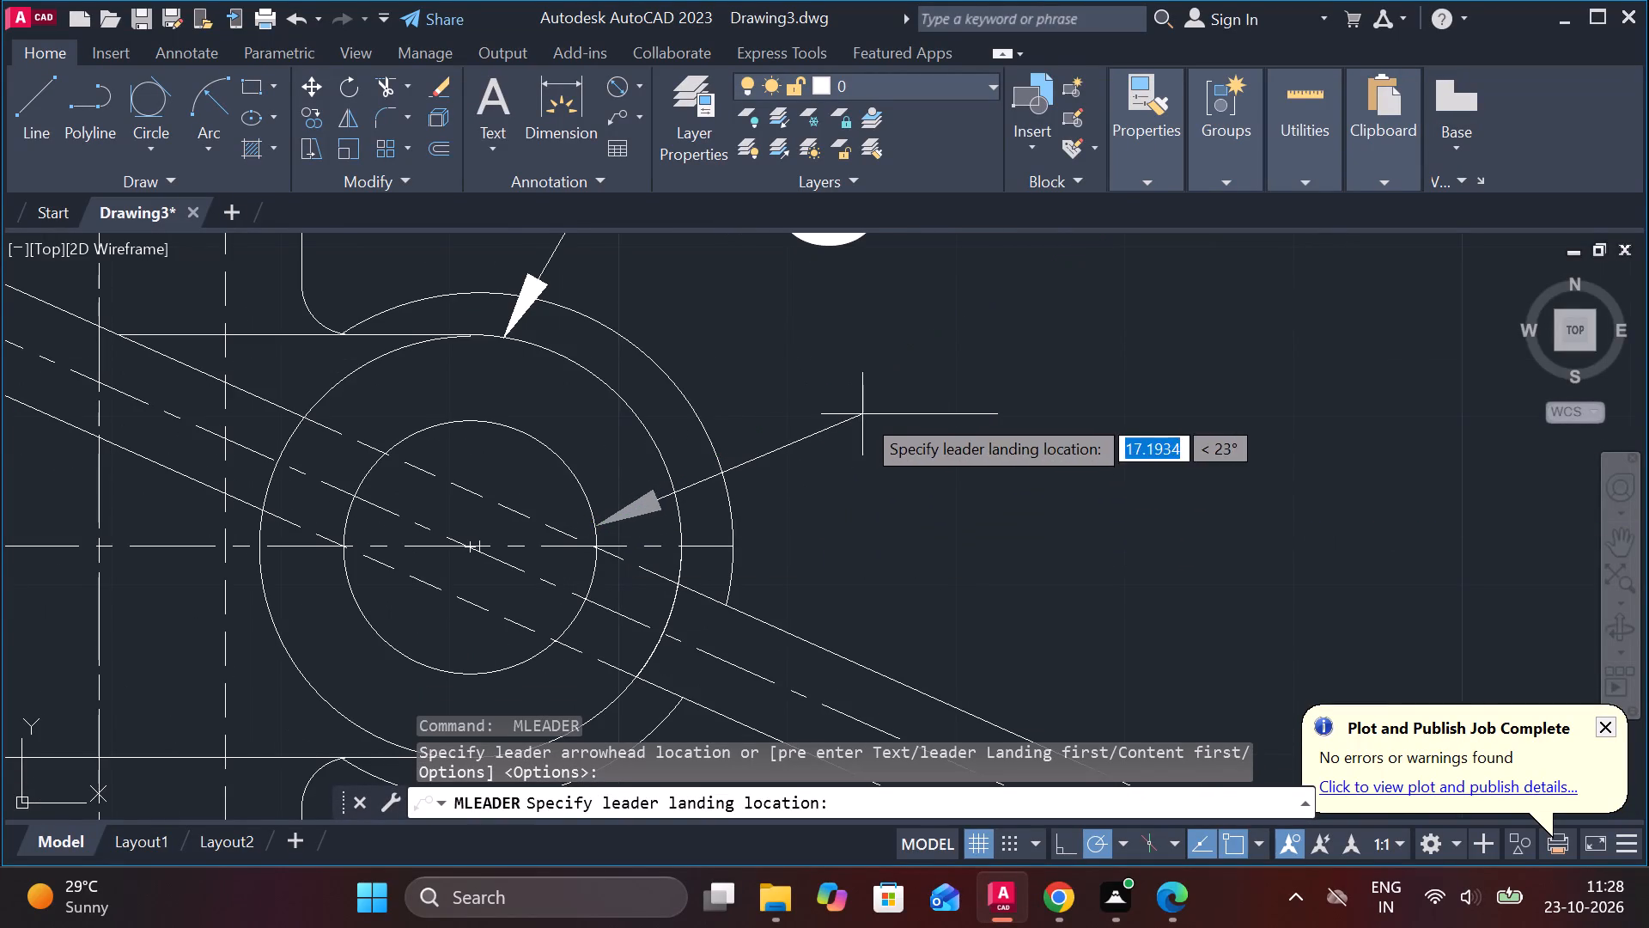
pyautogui.click(862, 414)
pyautogui.click(196, 114)
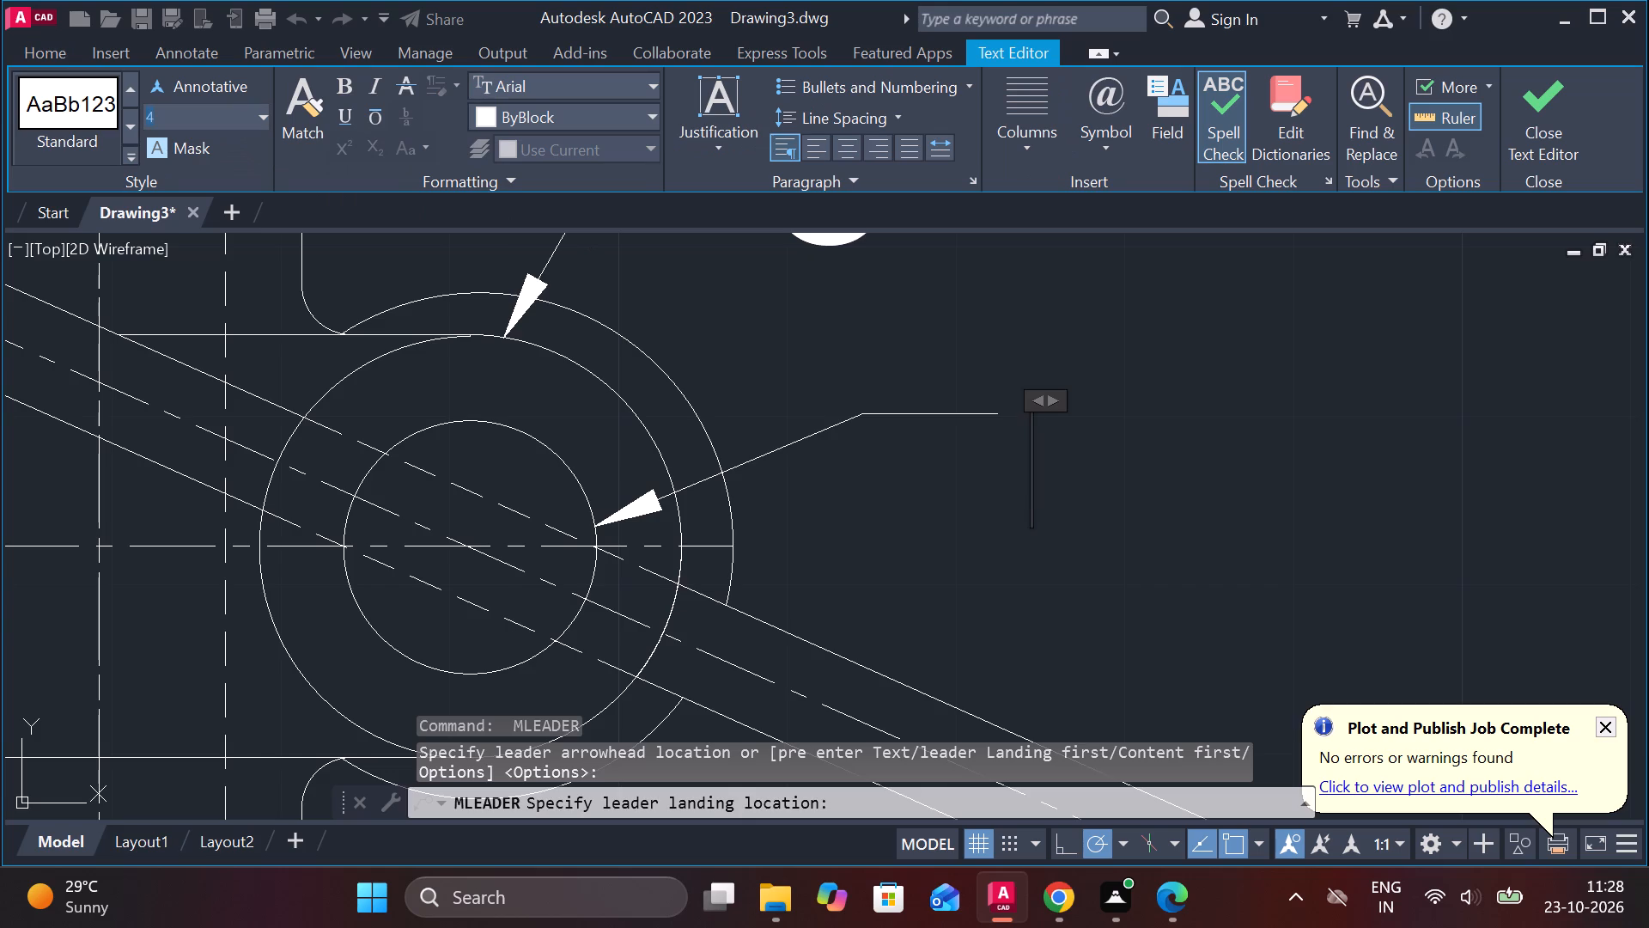
pyautogui.write('10')
pyautogui.press('Return')
pyautogui.press('6')
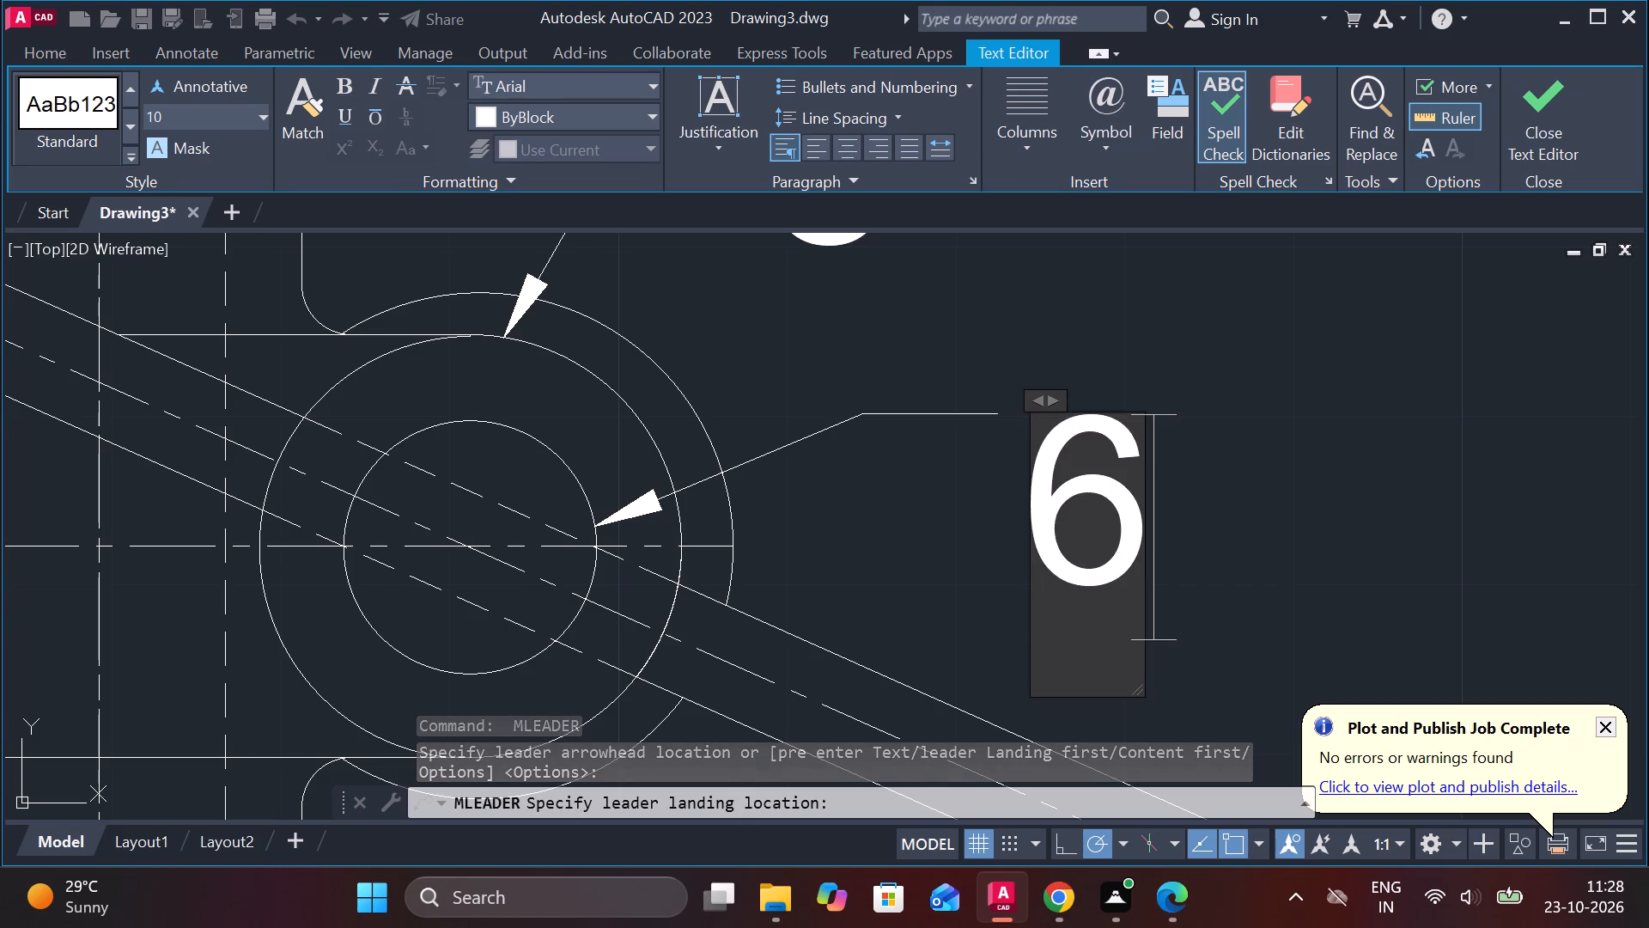
pyautogui.click(1524, 137)
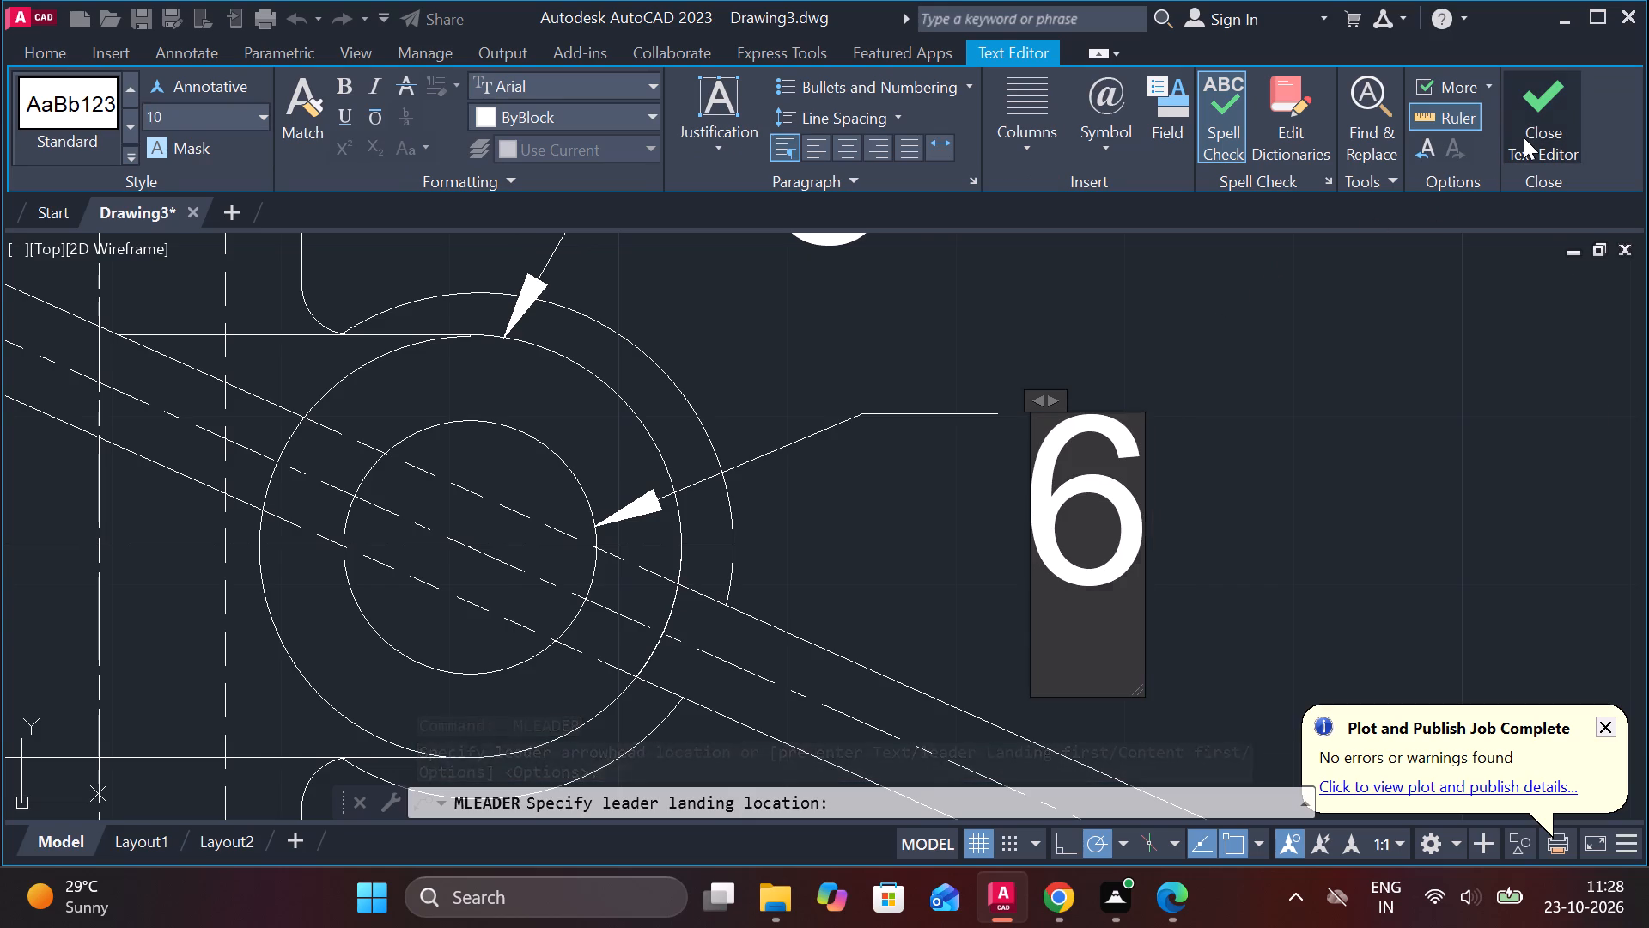
# Add a multileader pointing at the upper edge of the scriber's shaft, with the text 7 at height 10.
pyautogui.scroll(-3, 1365, 407)
pyautogui.moveTo(1344, 449); pyautogui.dragTo(1006, 372, button='middle')
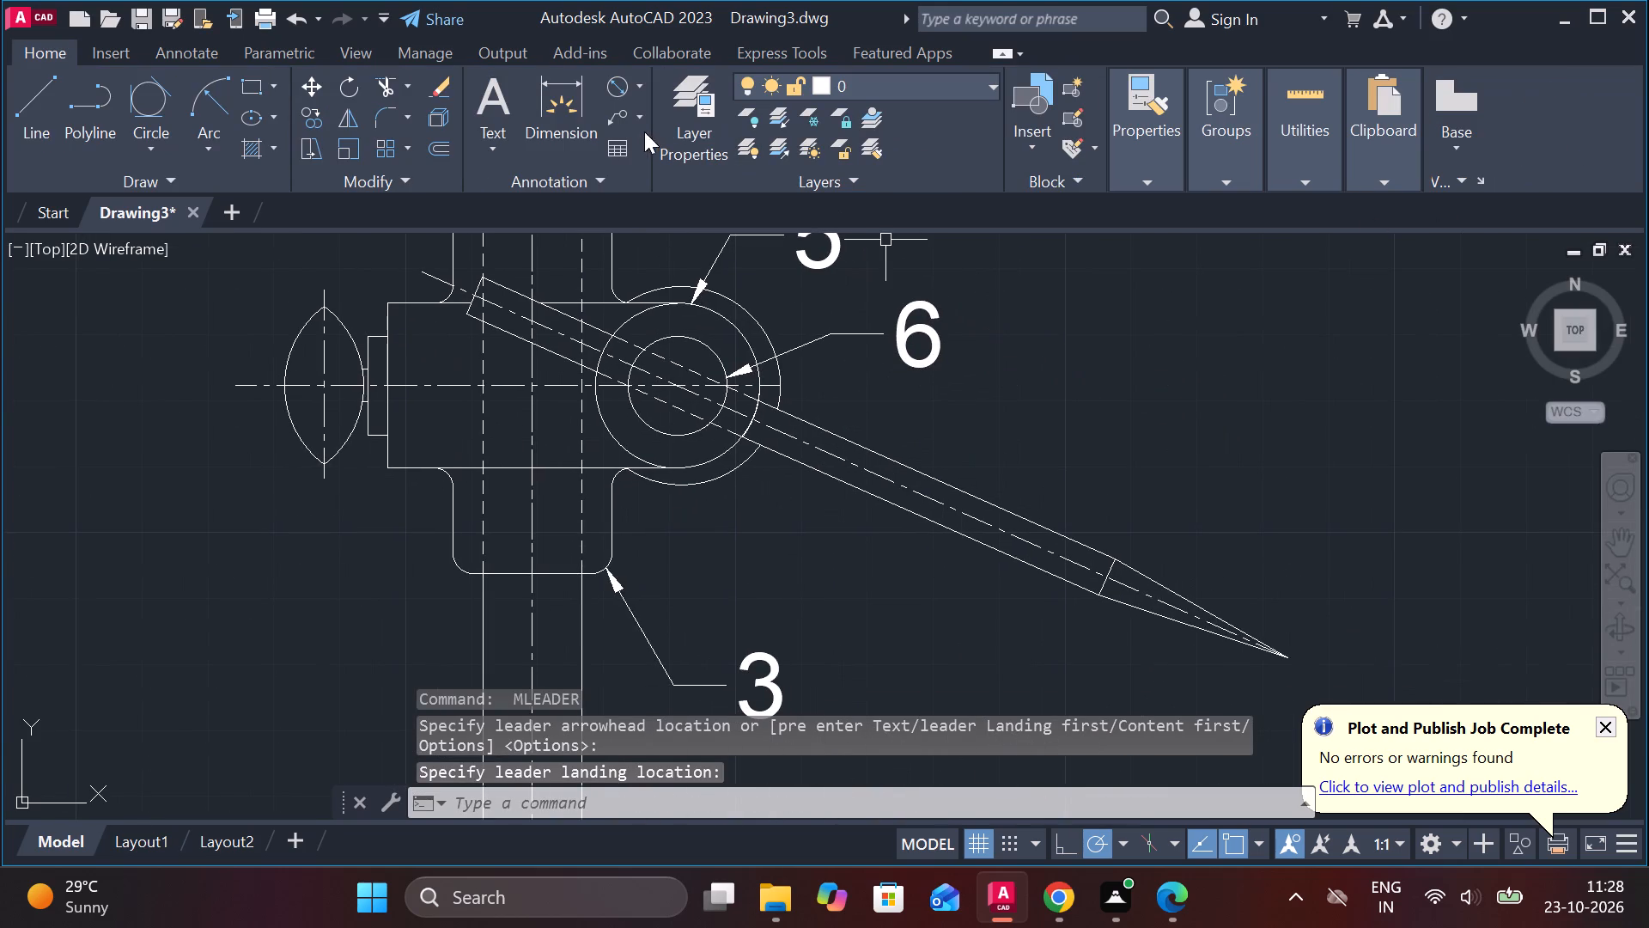
pyautogui.click(620, 119)
pyautogui.click(990, 495)
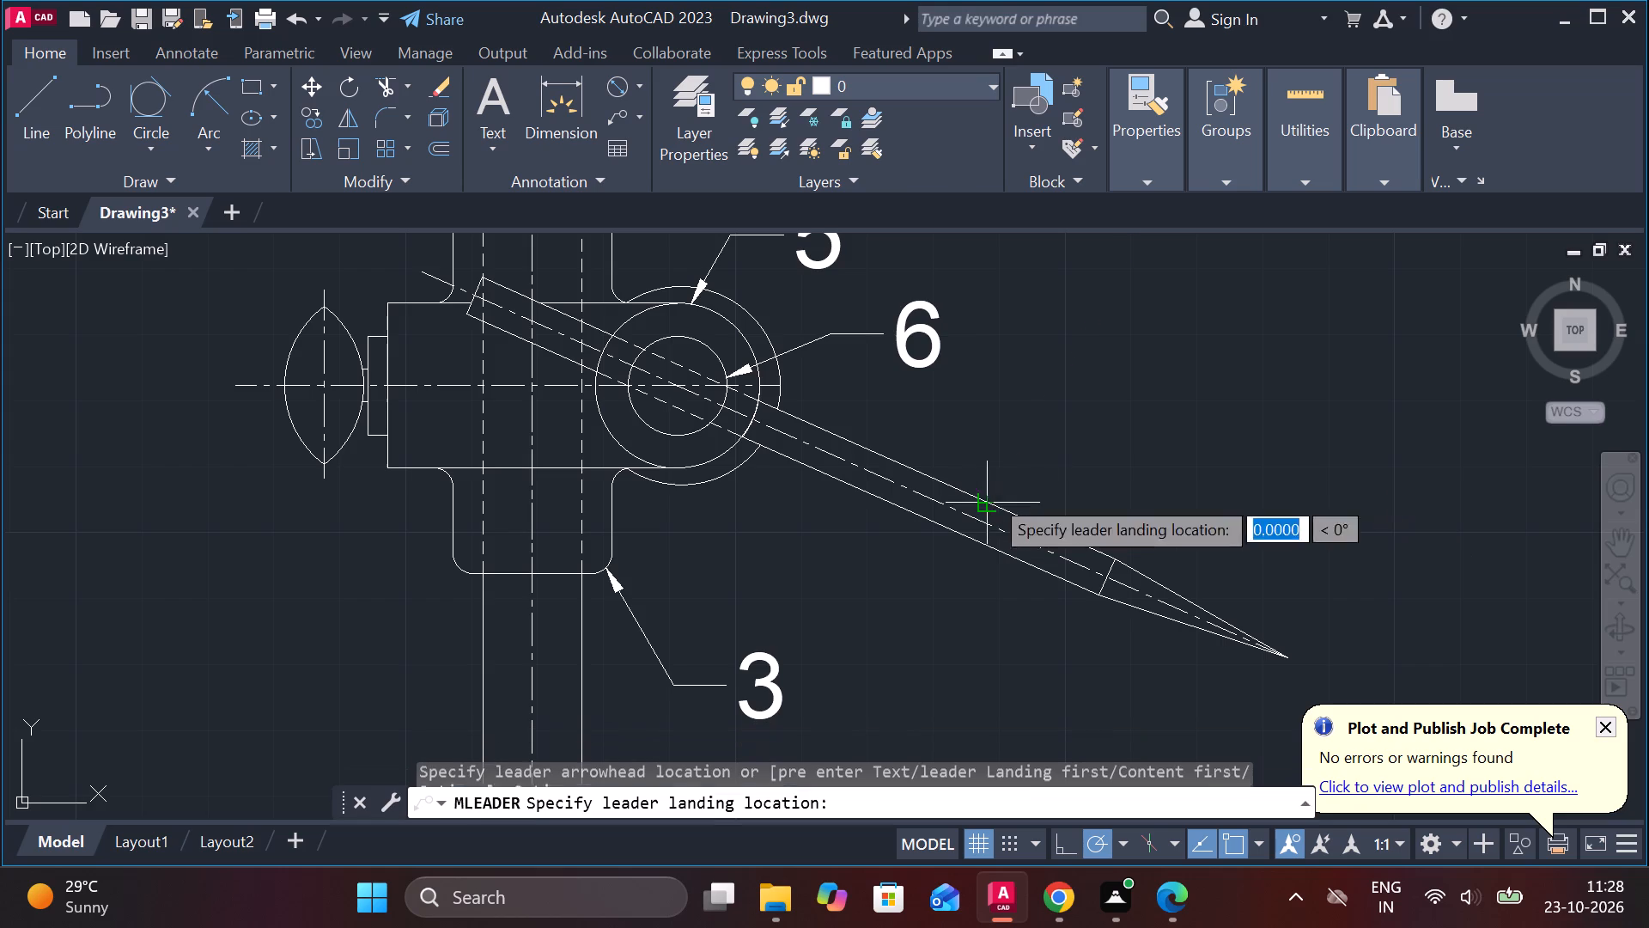
pyautogui.click(1059, 418)
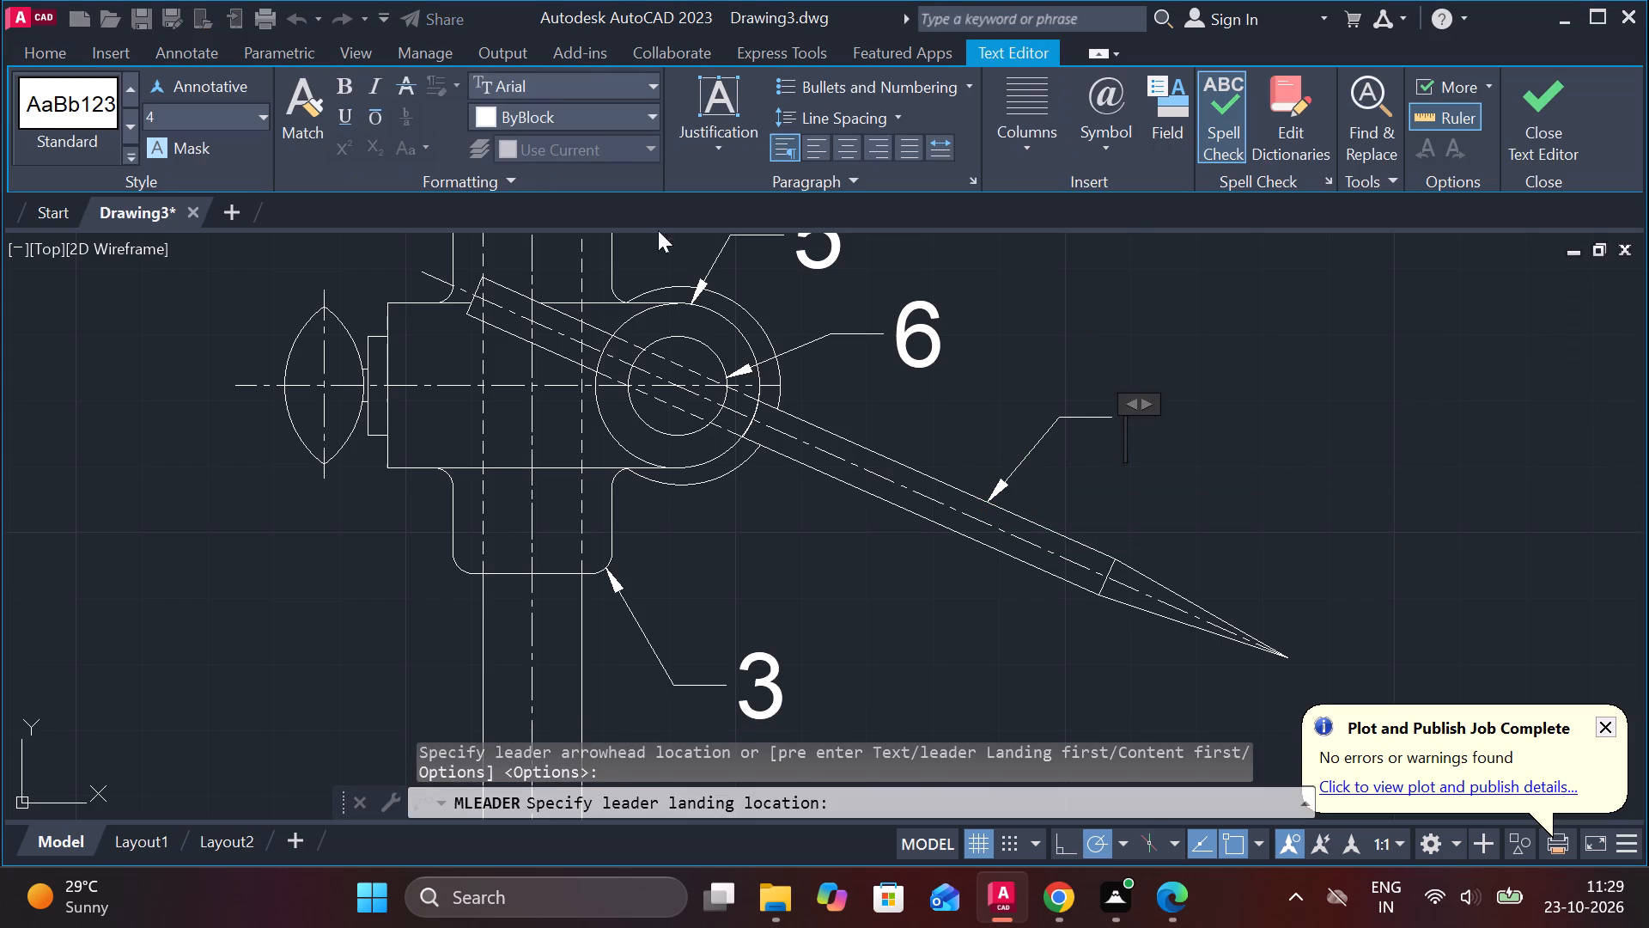
pyautogui.click(171, 106)
pyautogui.write('10')
pyautogui.press('Return')
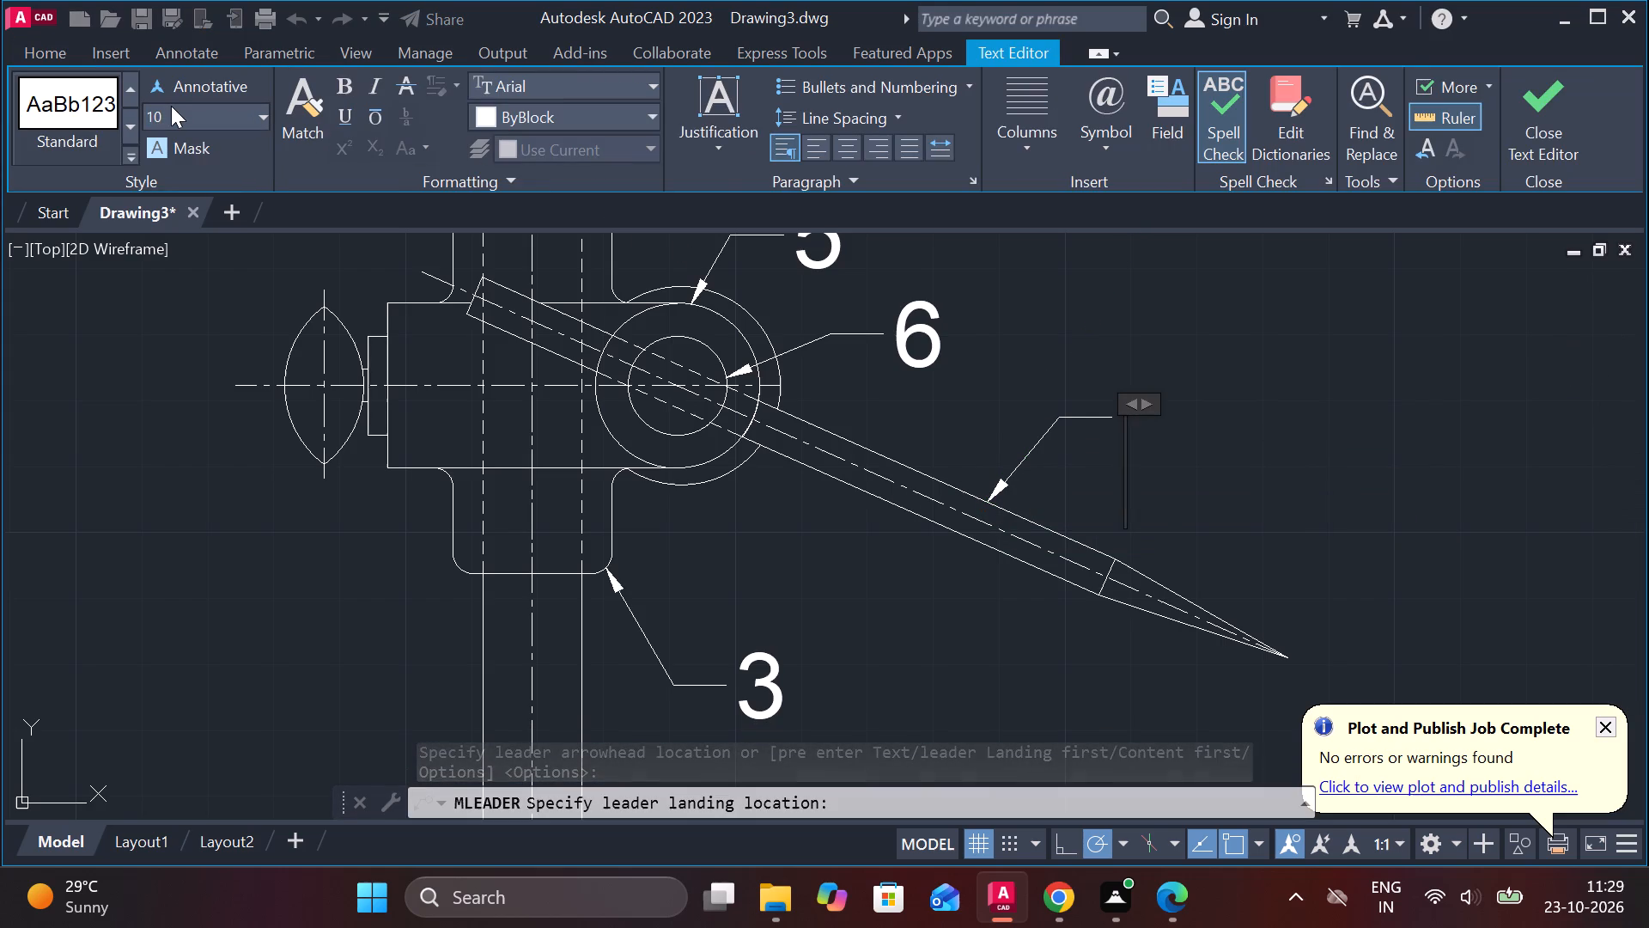
pyautogui.press('7')
pyautogui.click(1550, 111)
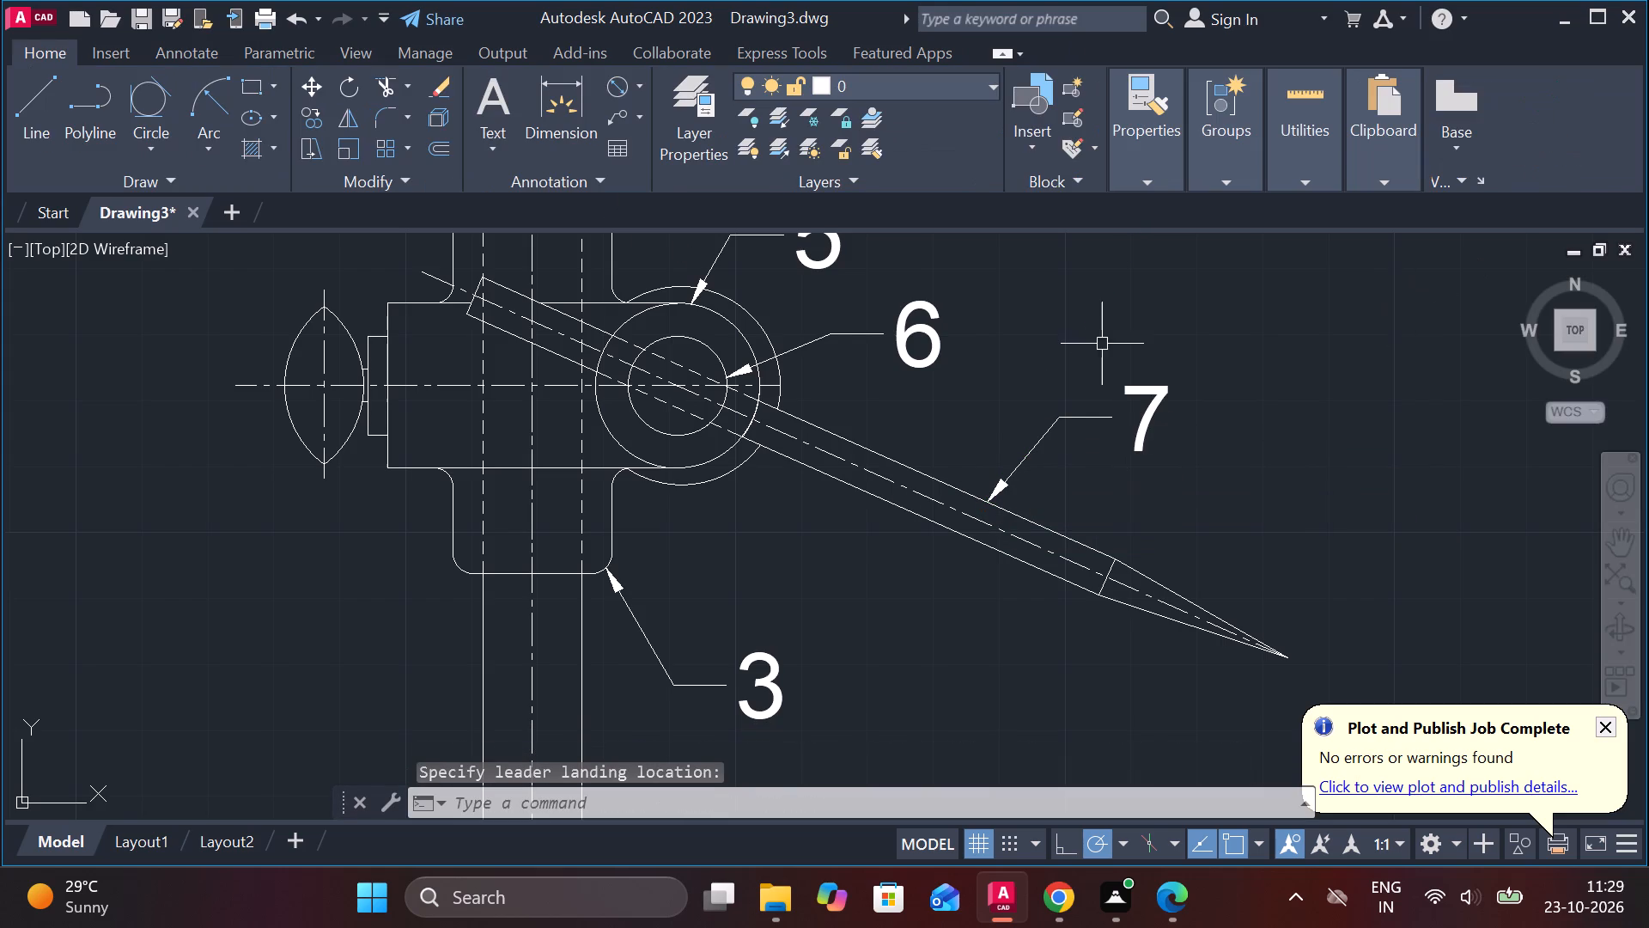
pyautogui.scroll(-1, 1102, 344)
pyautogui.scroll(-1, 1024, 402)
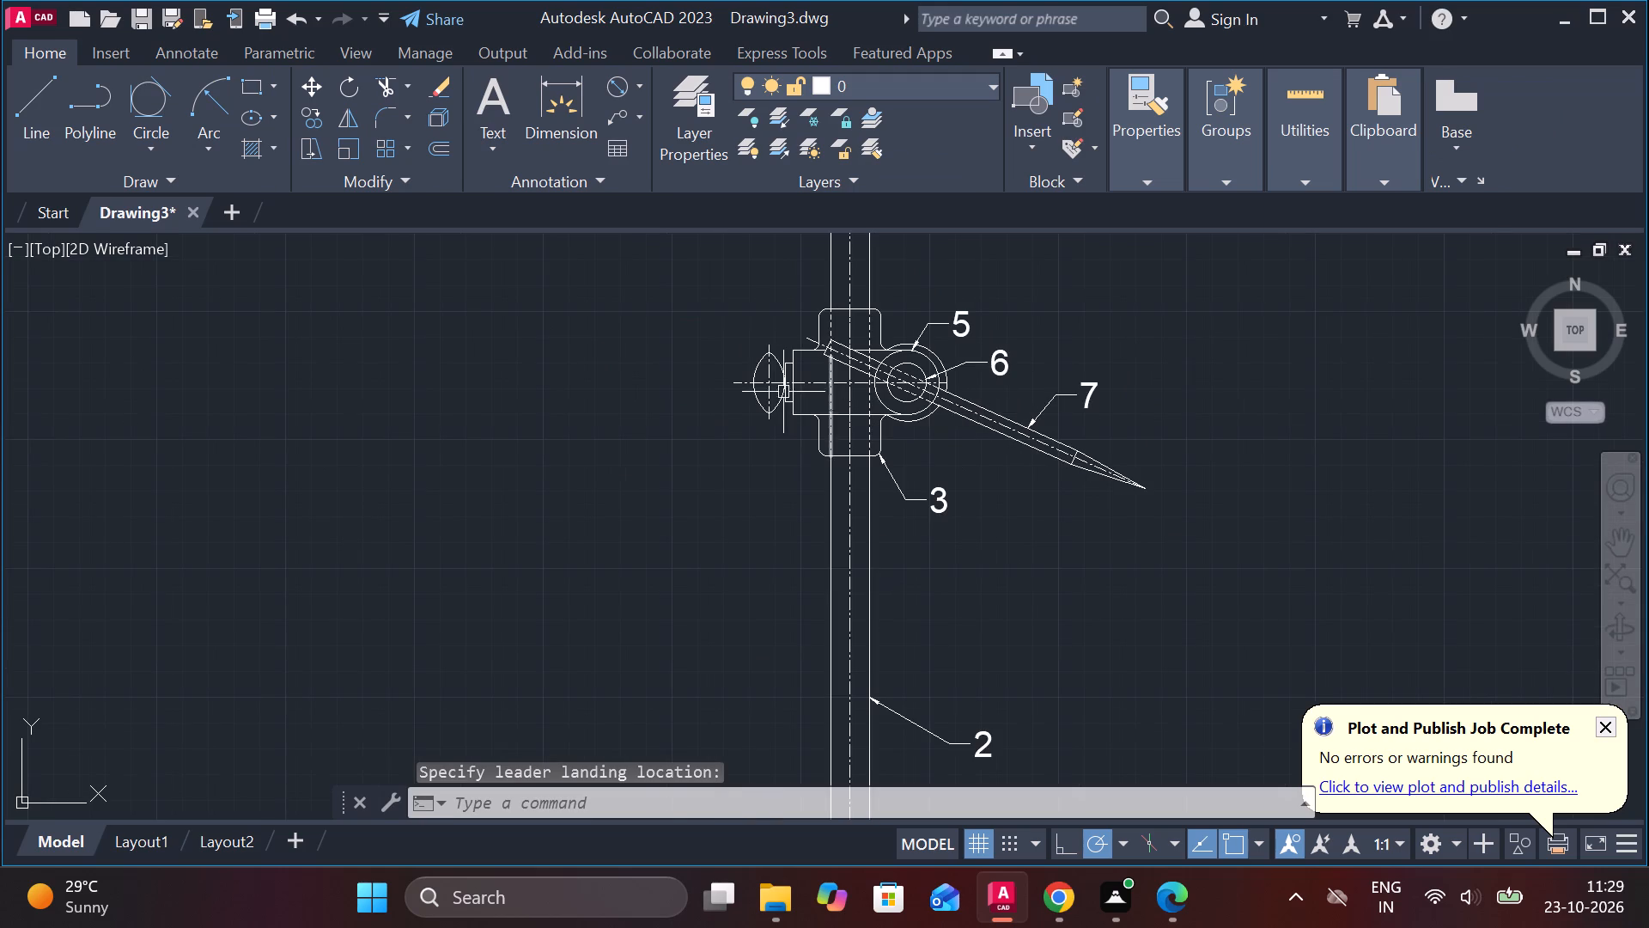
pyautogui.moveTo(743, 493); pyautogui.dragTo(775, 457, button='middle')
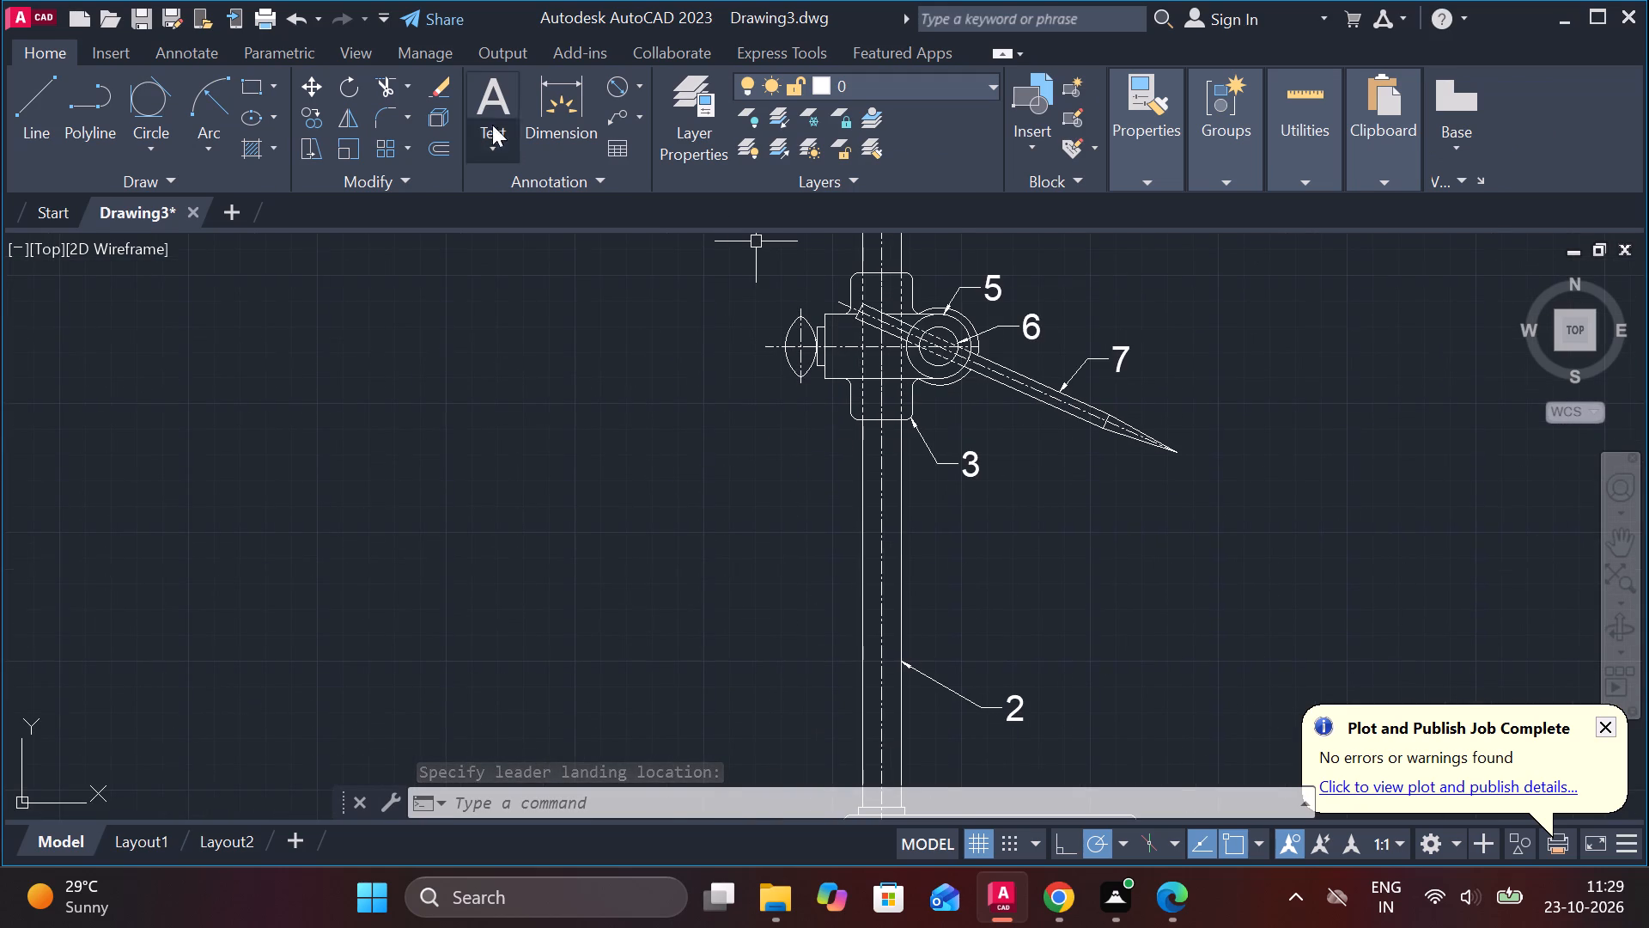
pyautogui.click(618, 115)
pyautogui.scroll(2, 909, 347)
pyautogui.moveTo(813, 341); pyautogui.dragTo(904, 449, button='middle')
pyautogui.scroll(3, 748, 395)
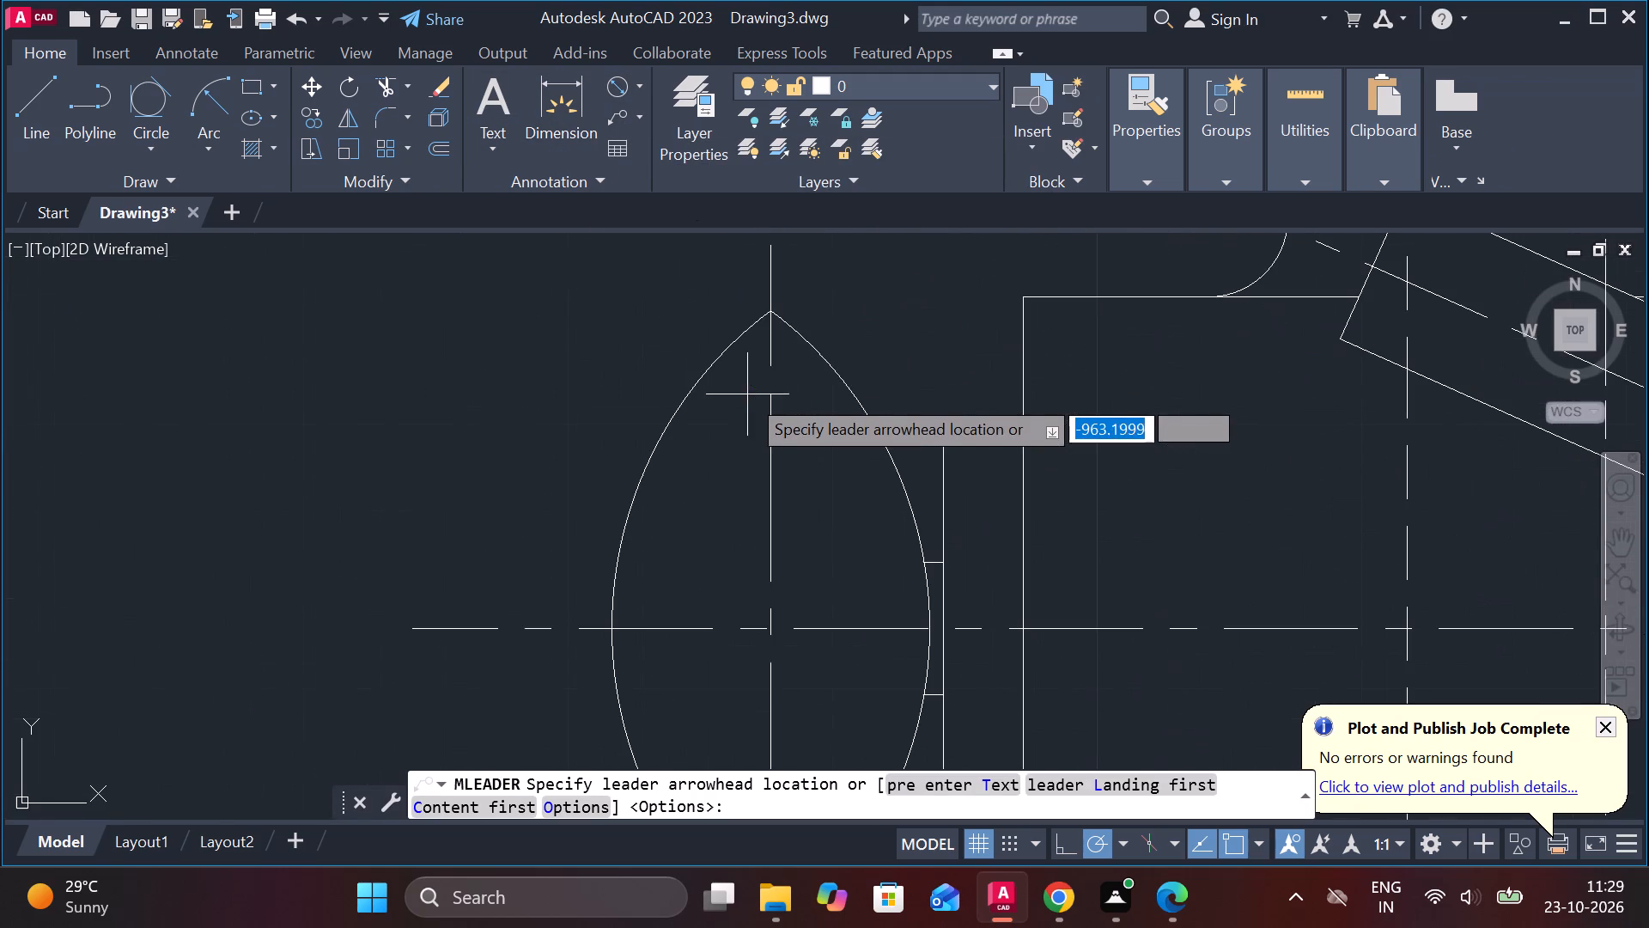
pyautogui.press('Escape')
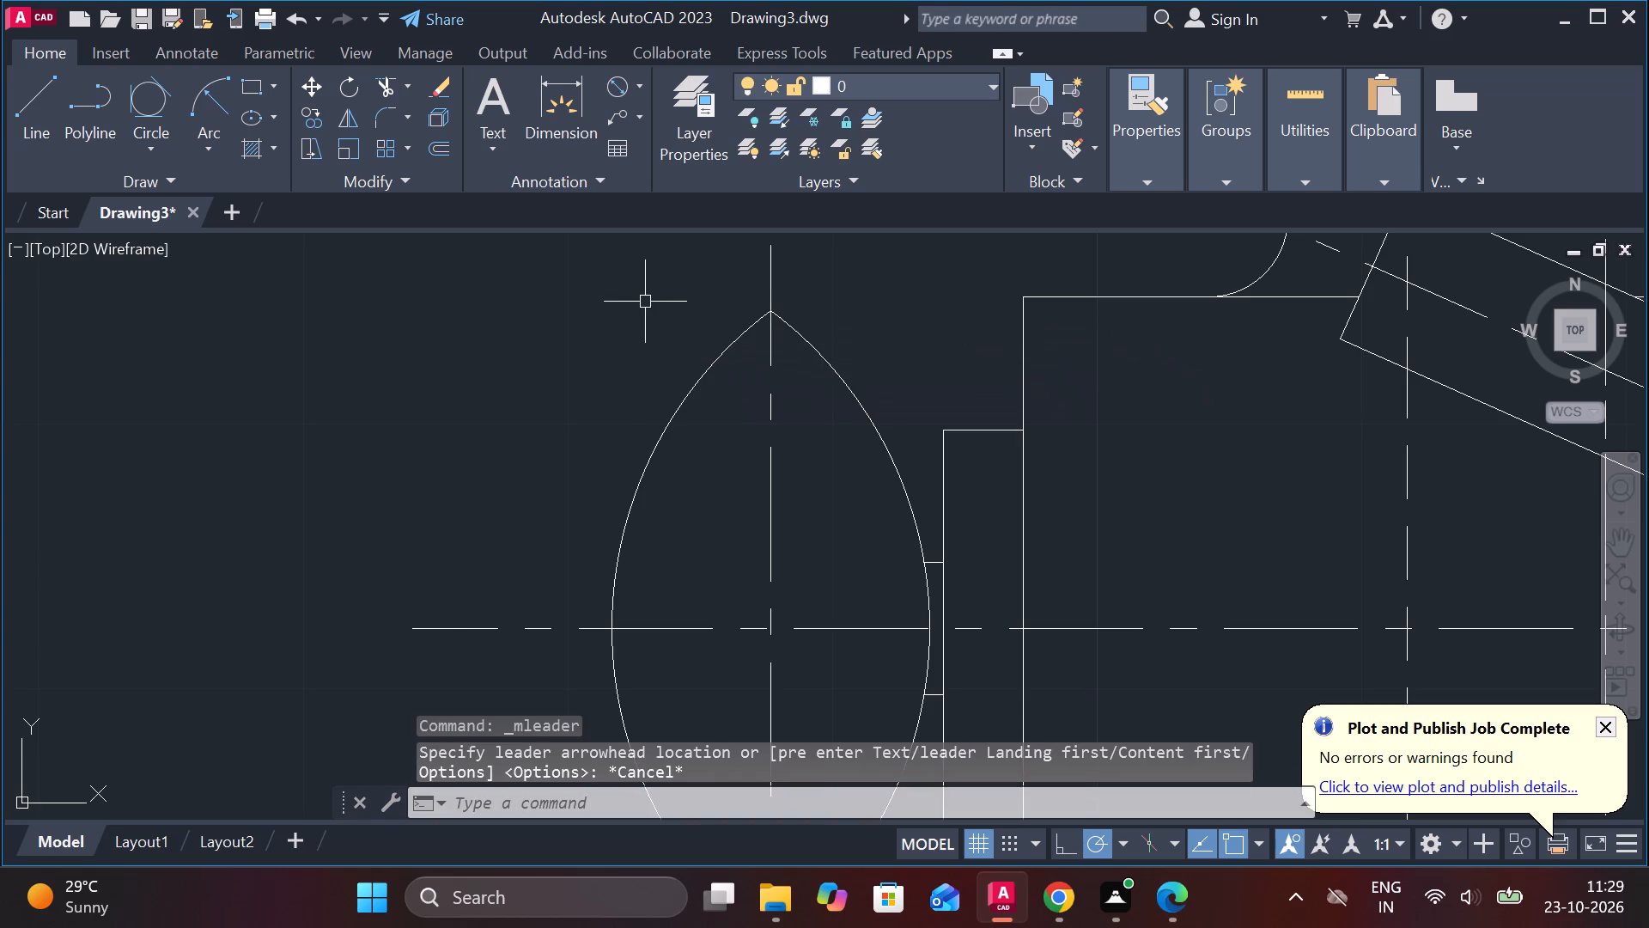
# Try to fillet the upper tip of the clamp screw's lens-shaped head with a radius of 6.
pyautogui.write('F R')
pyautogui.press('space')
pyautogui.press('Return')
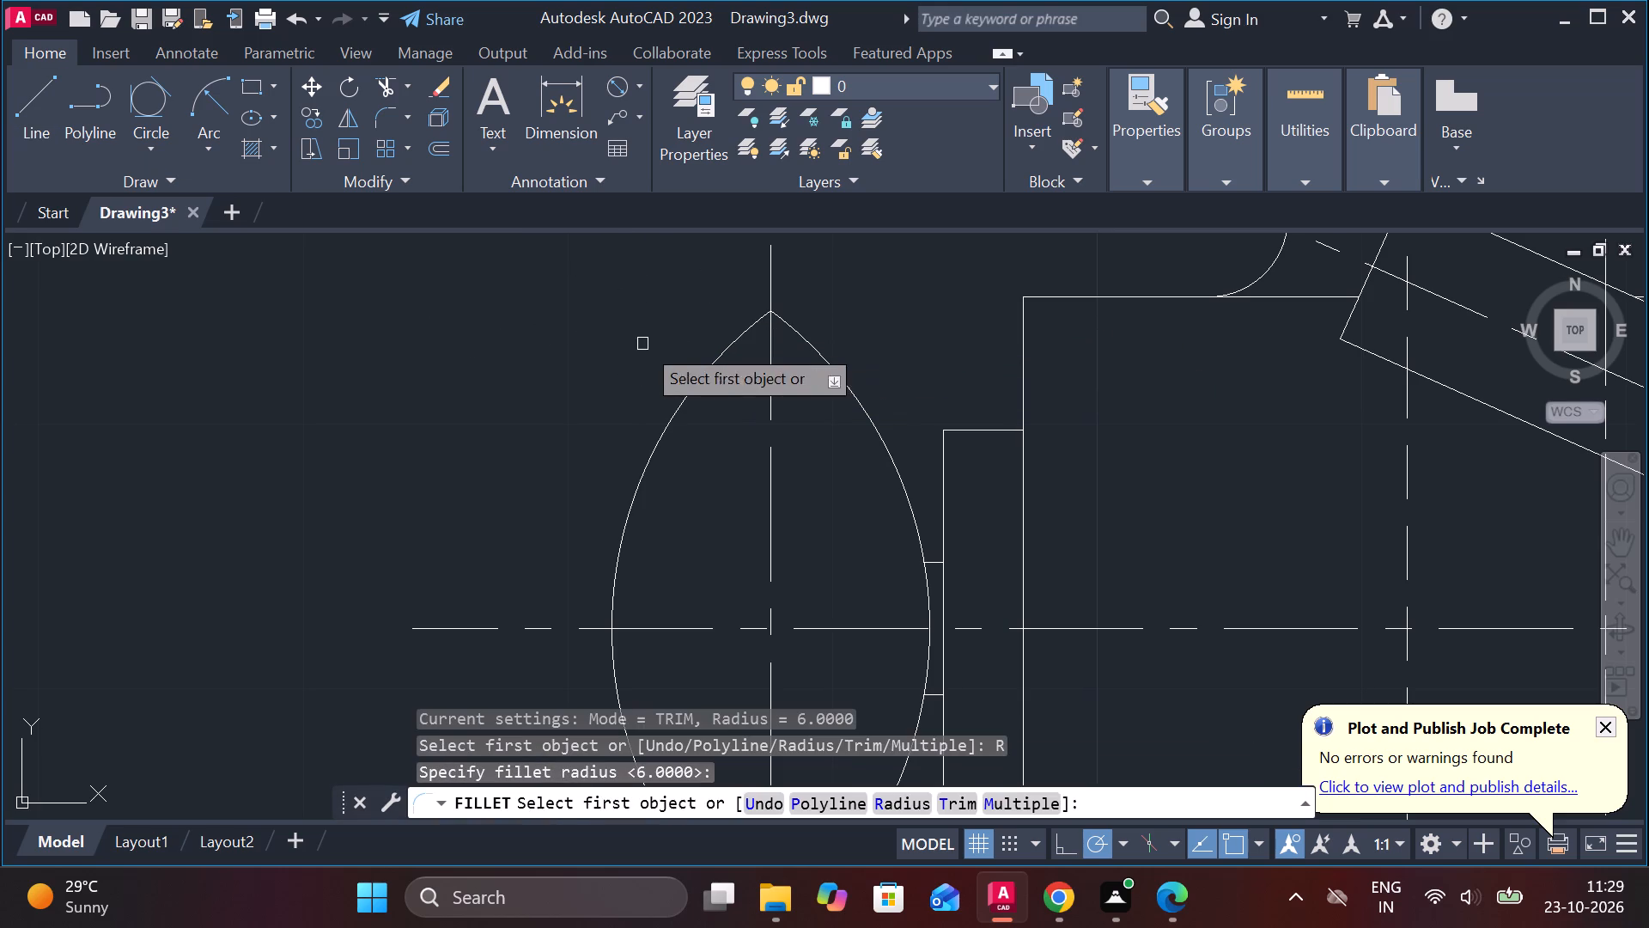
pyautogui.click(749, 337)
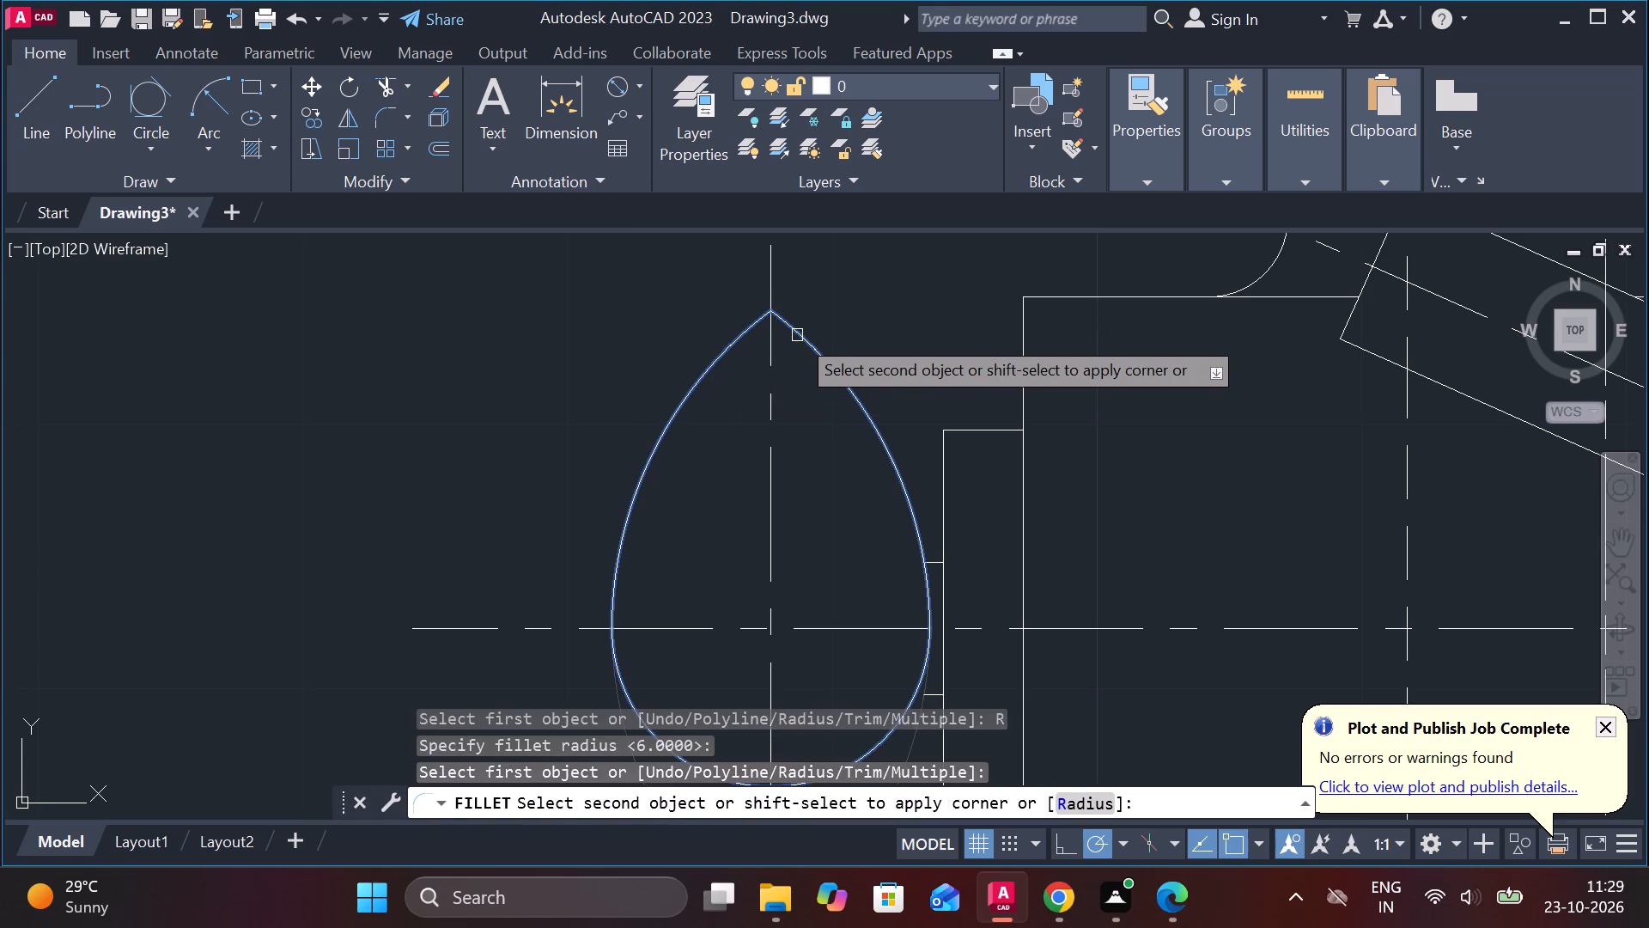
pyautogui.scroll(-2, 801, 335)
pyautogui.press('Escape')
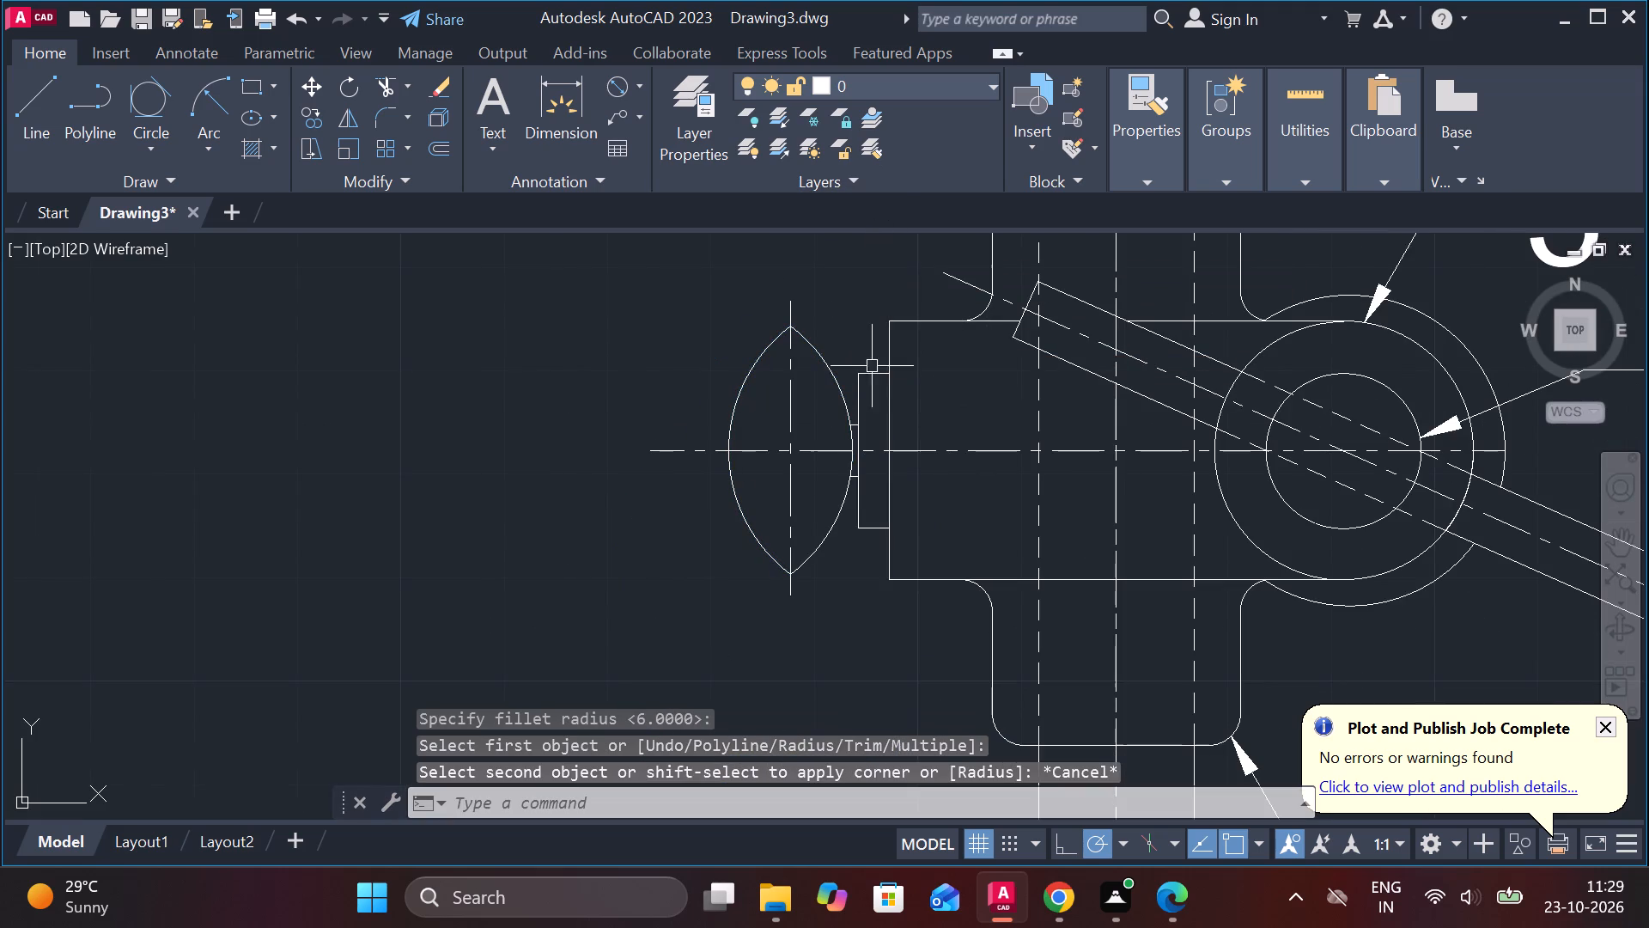
# Add a multileader pointing at the upper tip of the clamp screw's lens-shaped head, with the text 4 at height 10.
pyautogui.click(602, 119)
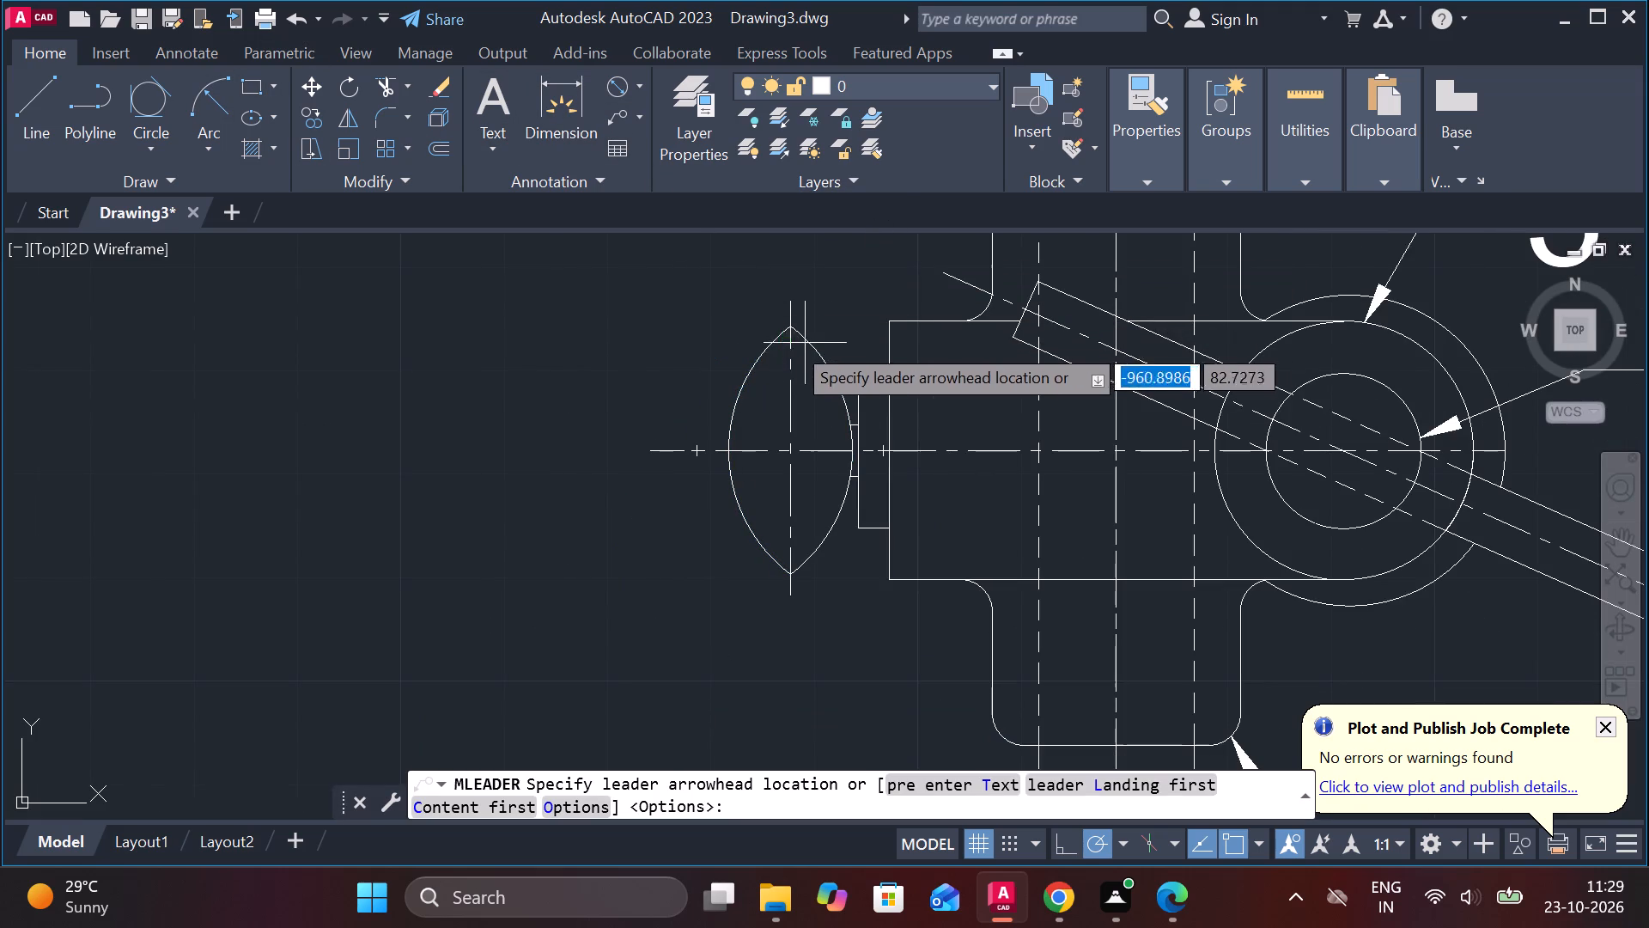
pyautogui.click(762, 335)
pyautogui.moveTo(765, 303); pyautogui.dragTo(856, 571, button='middle')
pyautogui.click(812, 442)
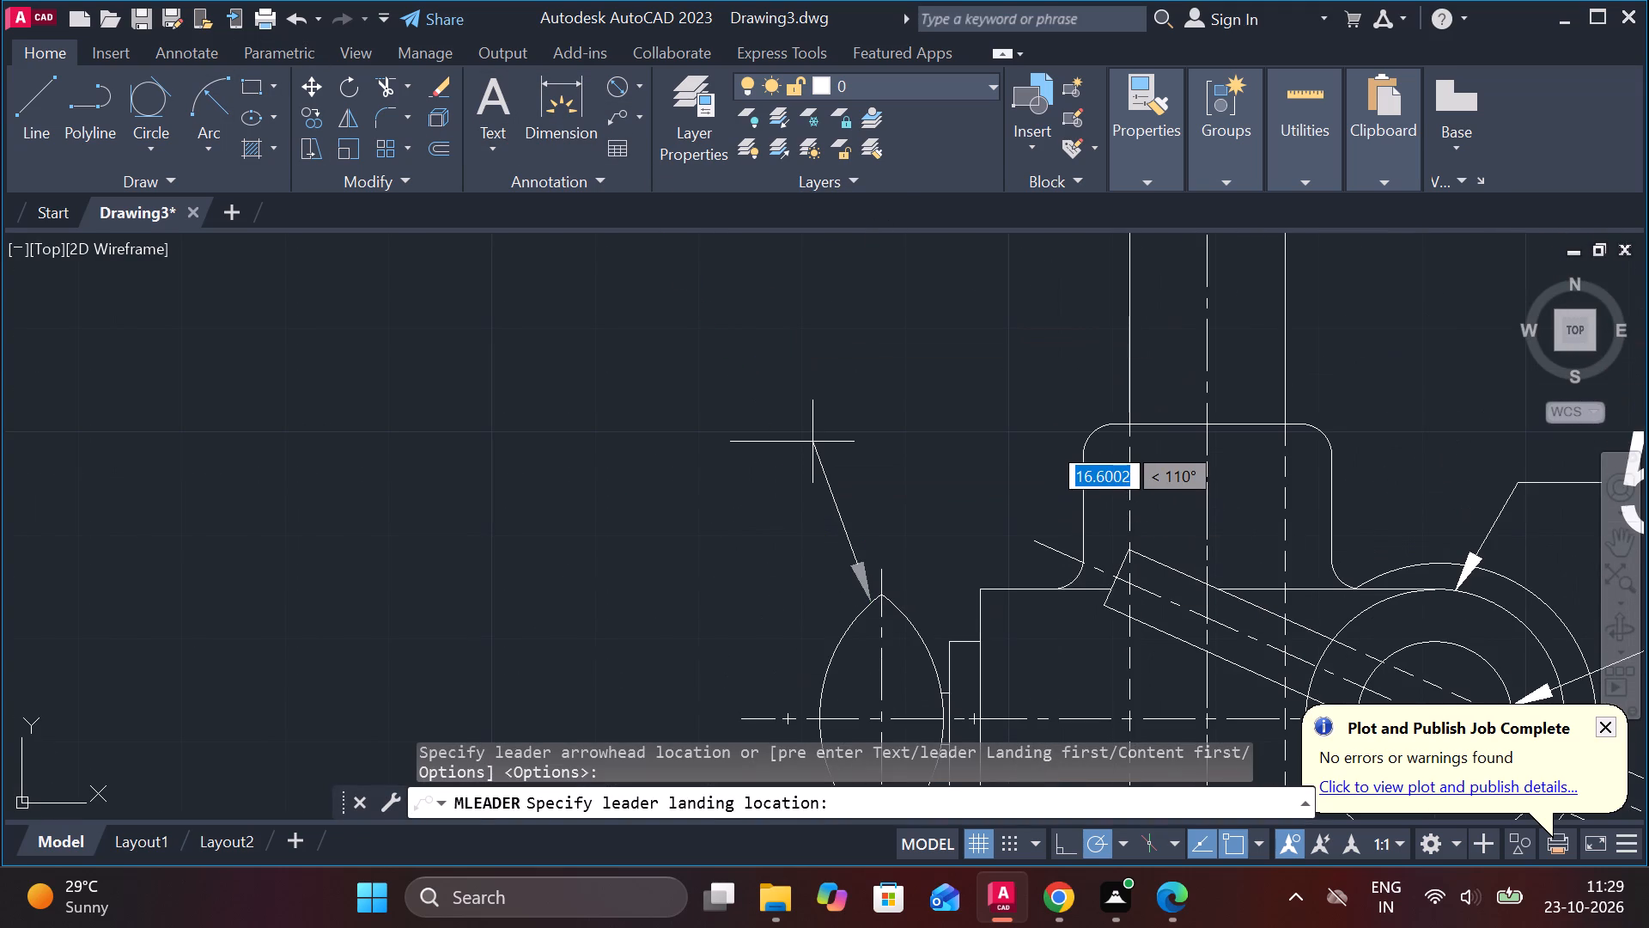
pyautogui.click(210, 115)
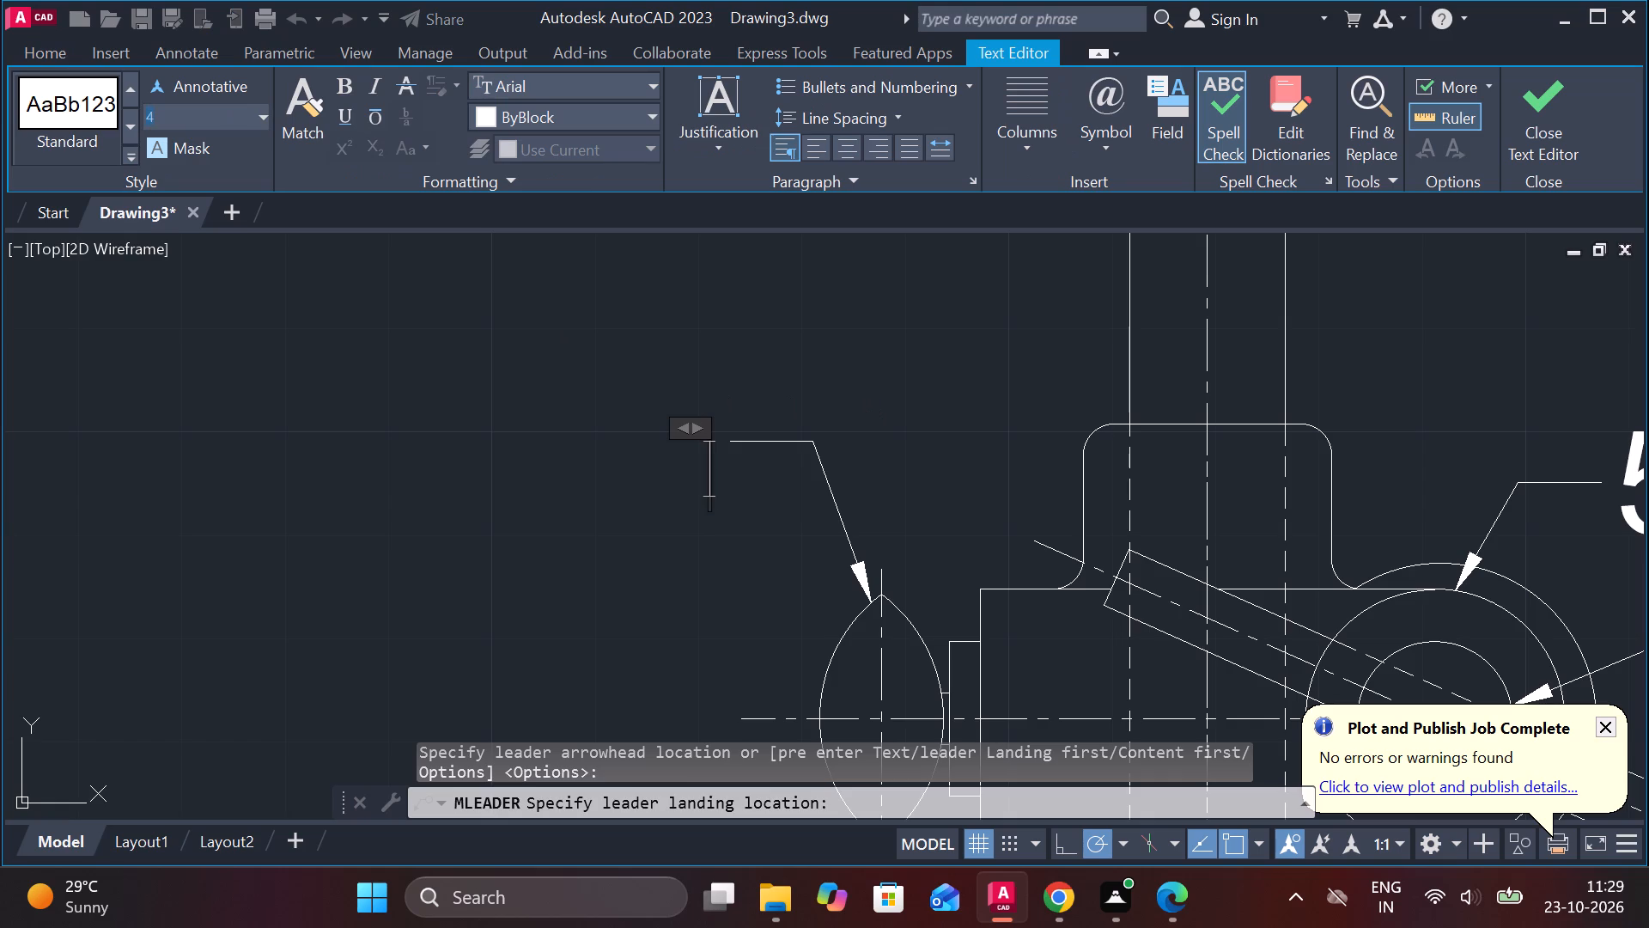
pyautogui.write('10')
pyautogui.press('Return')
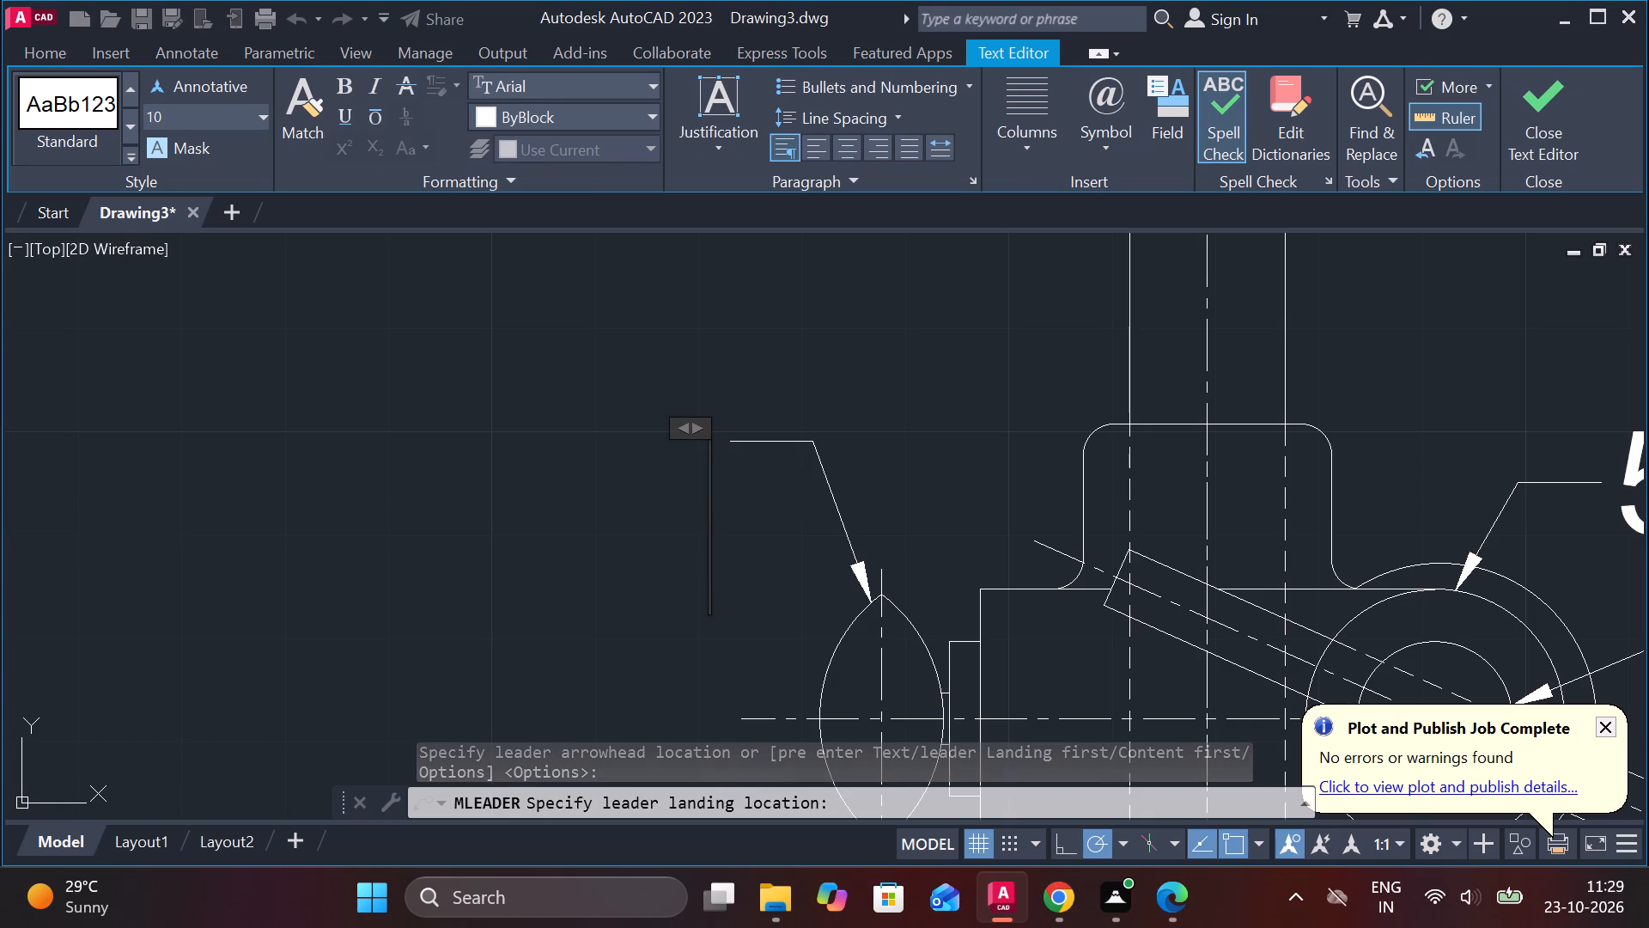
pyautogui.press('4')
pyautogui.click(1537, 134)
pyautogui.scroll(-2, 1134, 456)
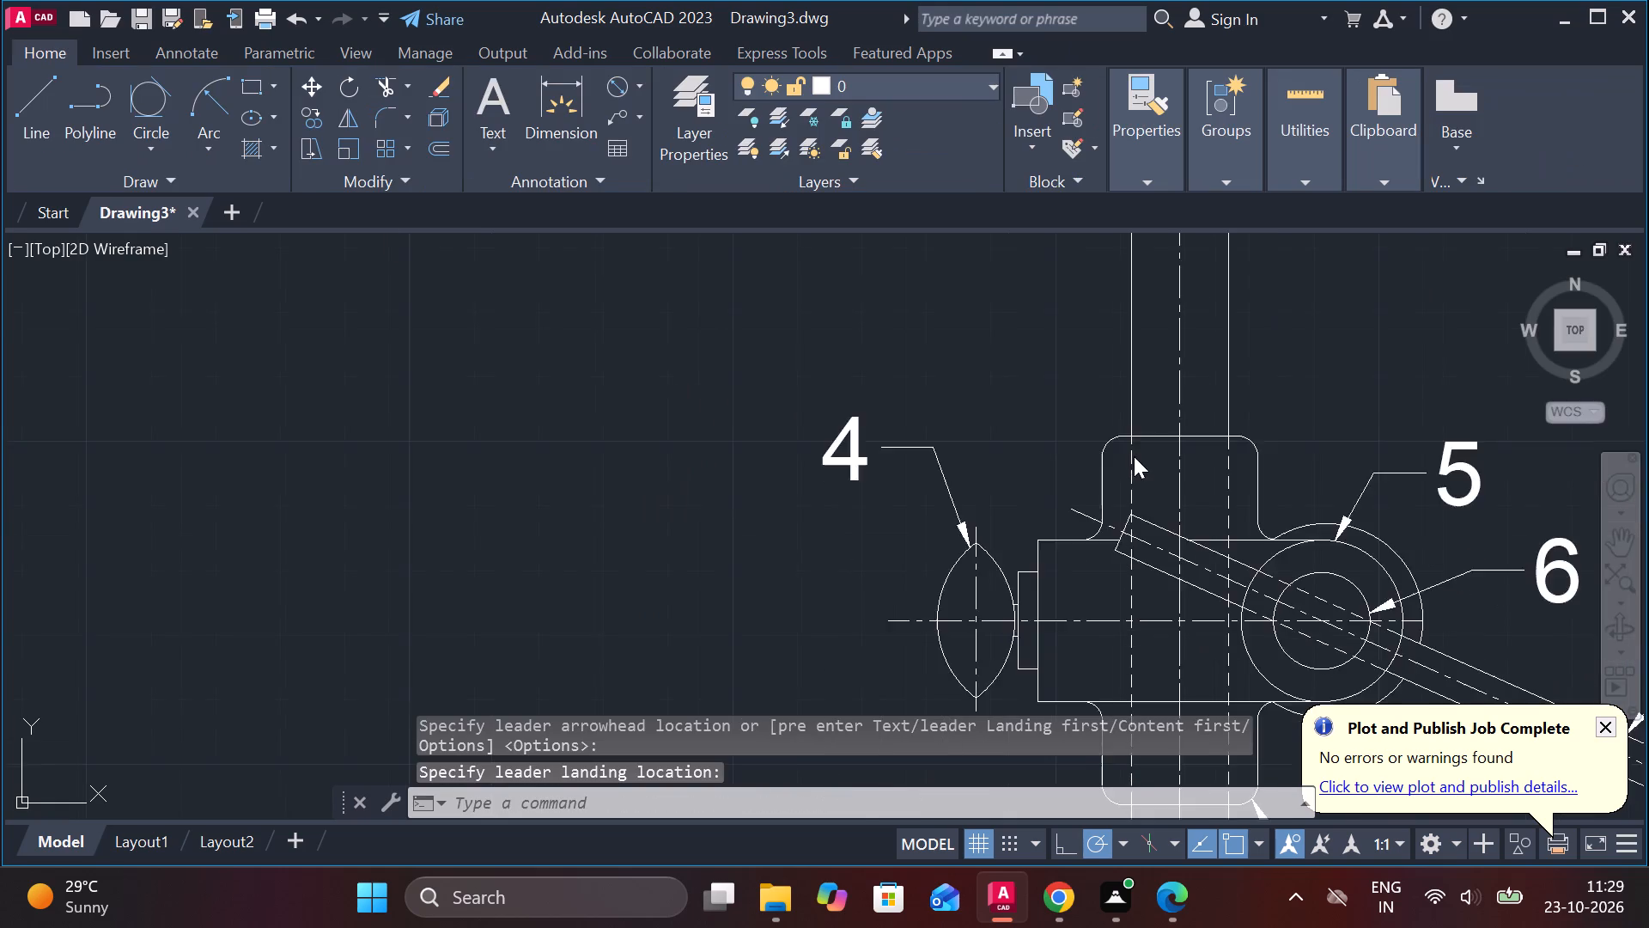
pyautogui.scroll(-2, 1177, 478)
pyautogui.moveTo(1233, 421); pyautogui.dragTo(1086, 341, button='middle')
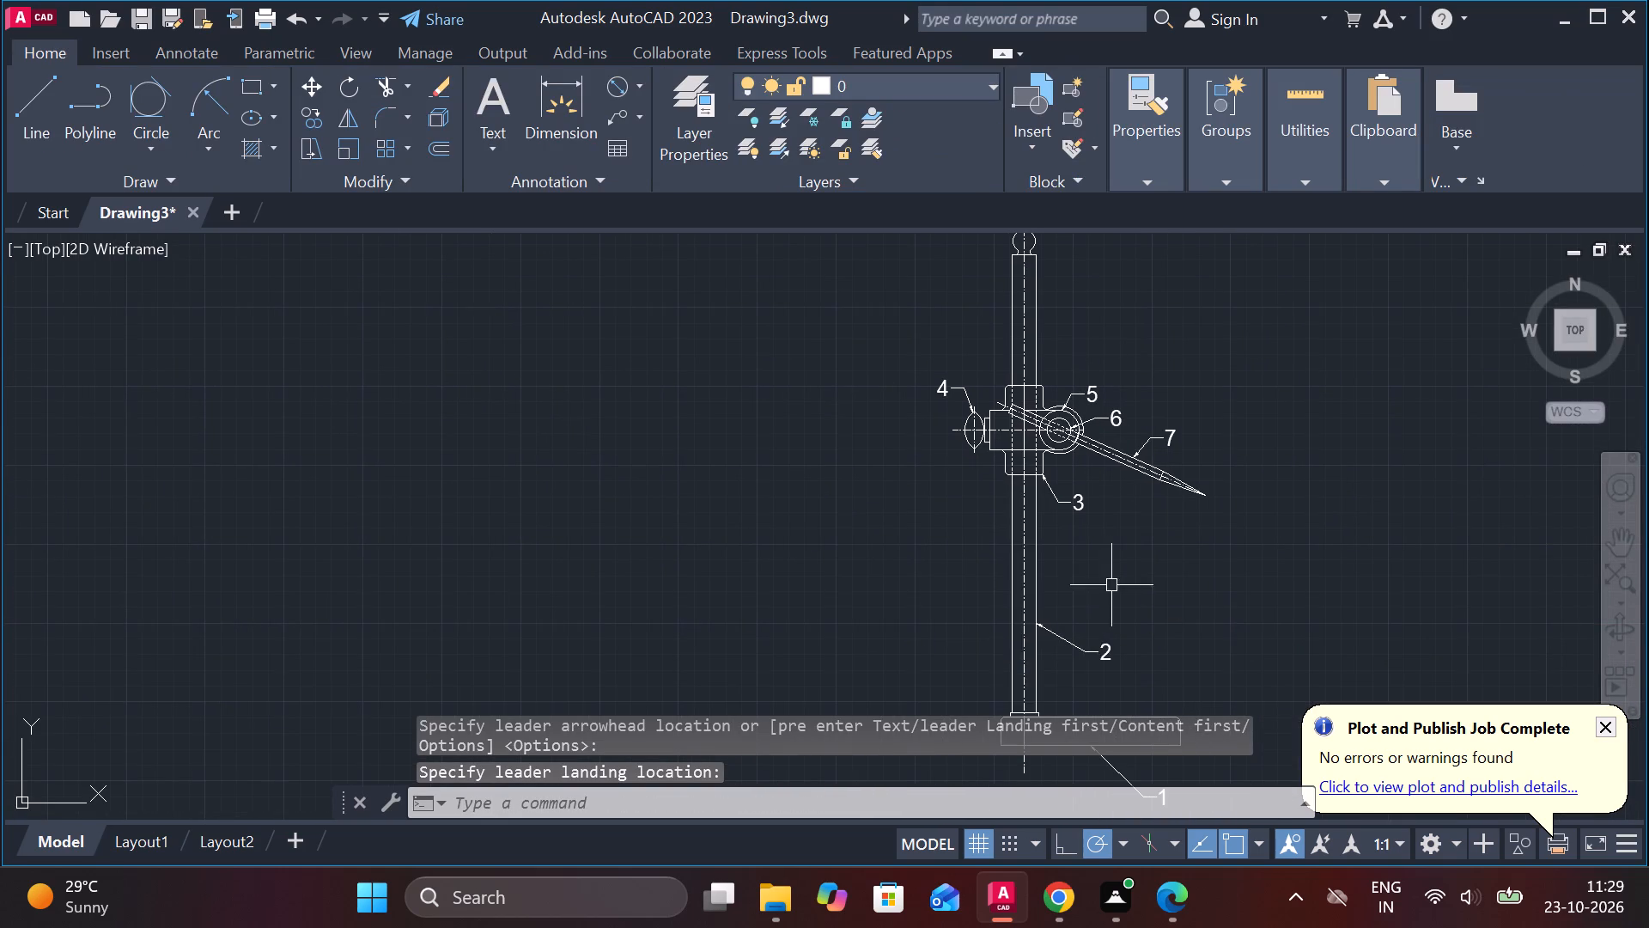
# Add a vertical linear dimension from the clamp screw head's centre to the base's bottom corner, placed left of the assembly.
pyautogui.click(642, 76)
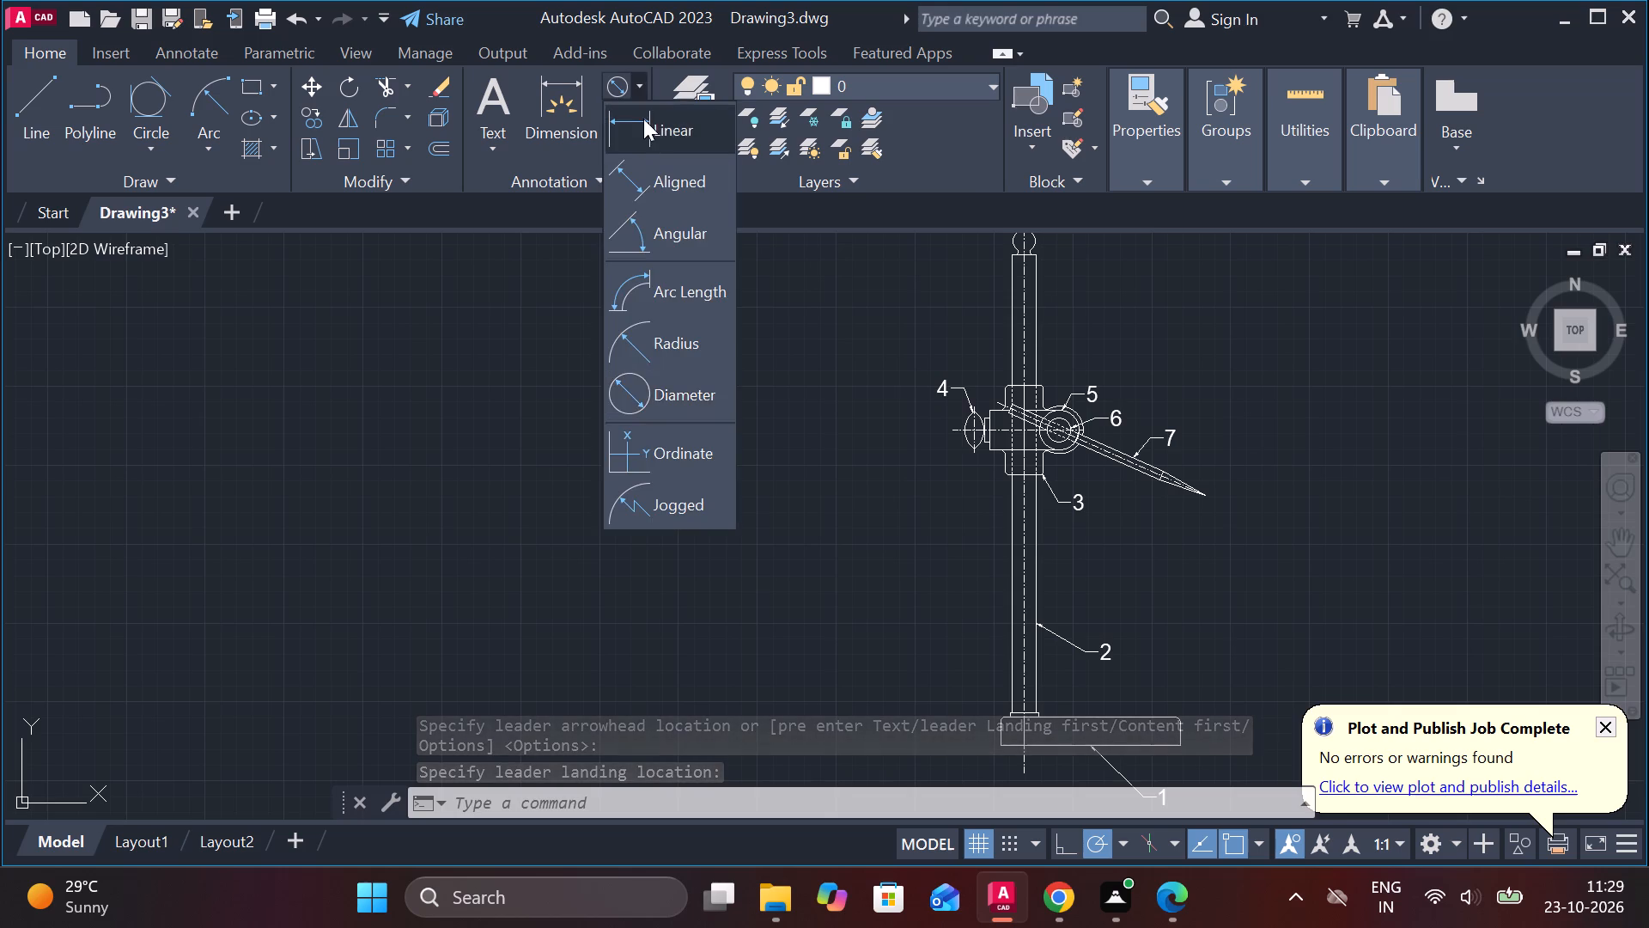
pyautogui.click(643, 119)
pyautogui.scroll(2, 824, 469)
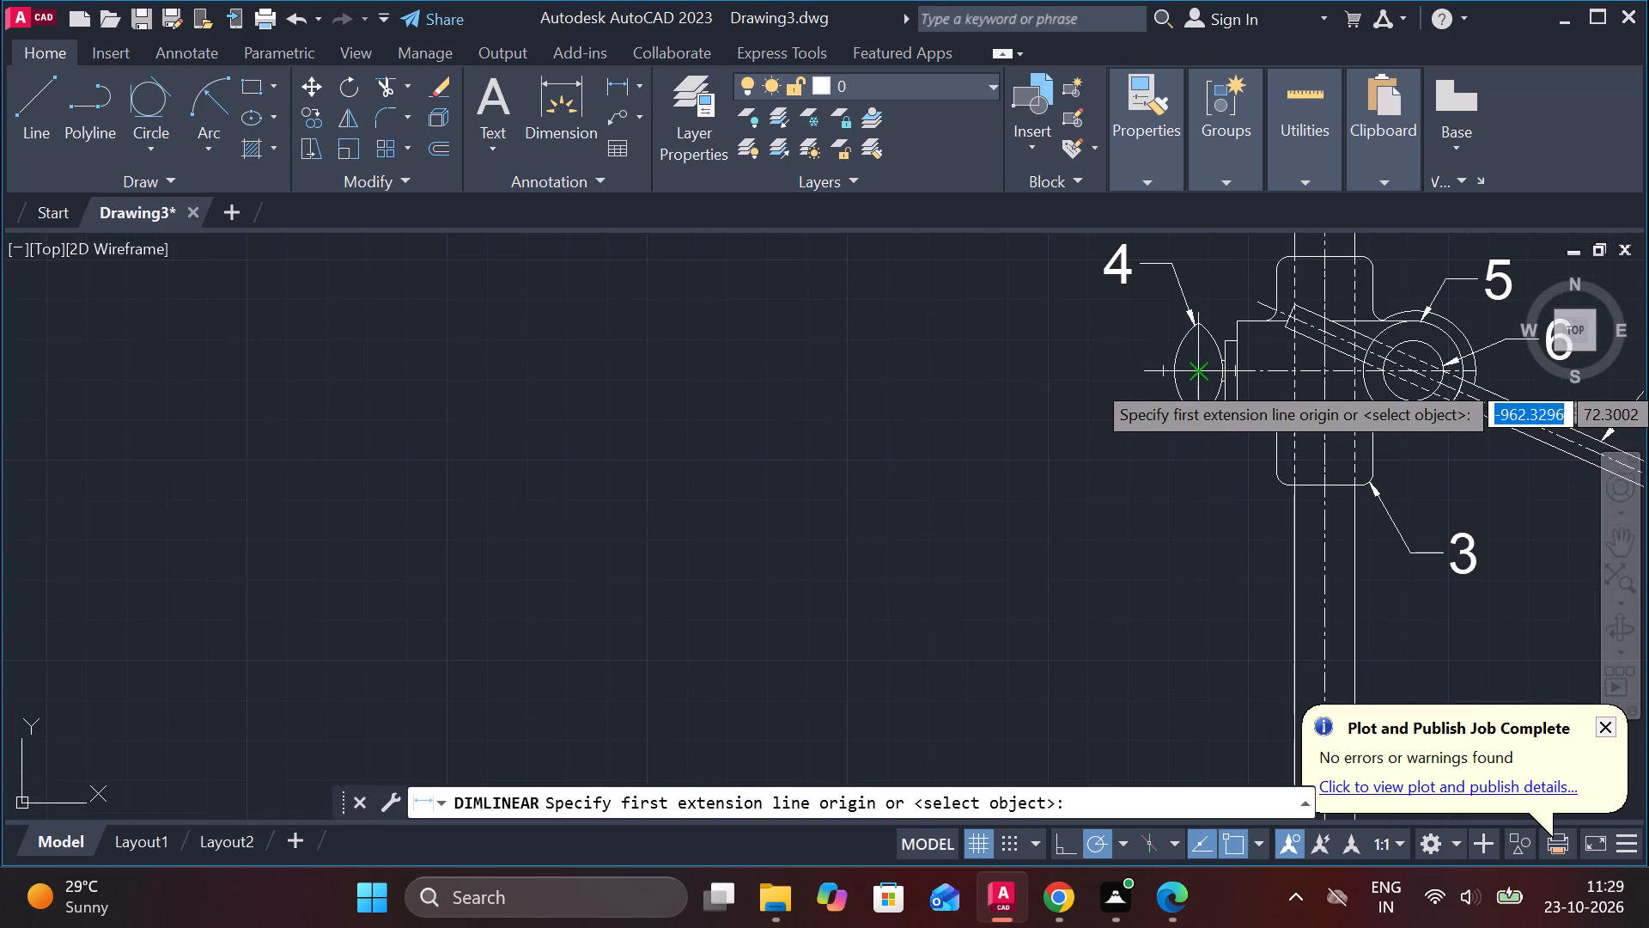
pyautogui.click(1199, 380)
pyautogui.scroll(-3, 1168, 482)
pyautogui.moveTo(1174, 528); pyautogui.dragTo(1123, 436, button='middle')
pyautogui.scroll(2, 1057, 671)
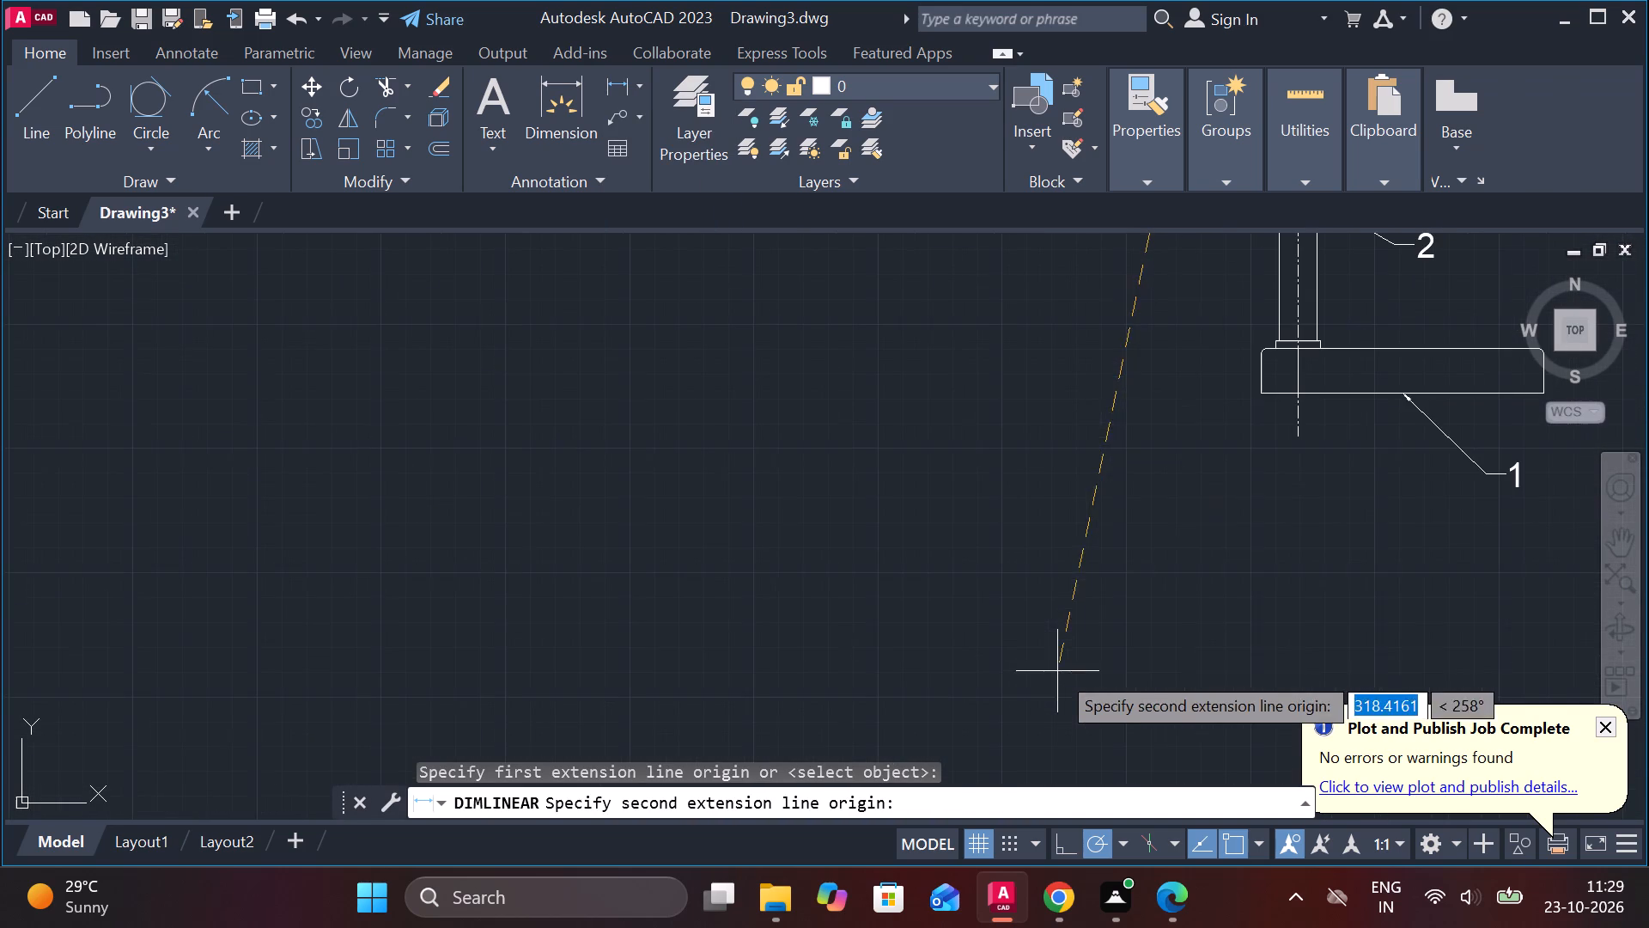
pyautogui.click(1263, 392)
pyautogui.scroll(-2, 1122, 359)
pyautogui.moveTo(1106, 455); pyautogui.dragTo(1082, 544, button='middle')
pyautogui.scroll(1, 1123, 370)
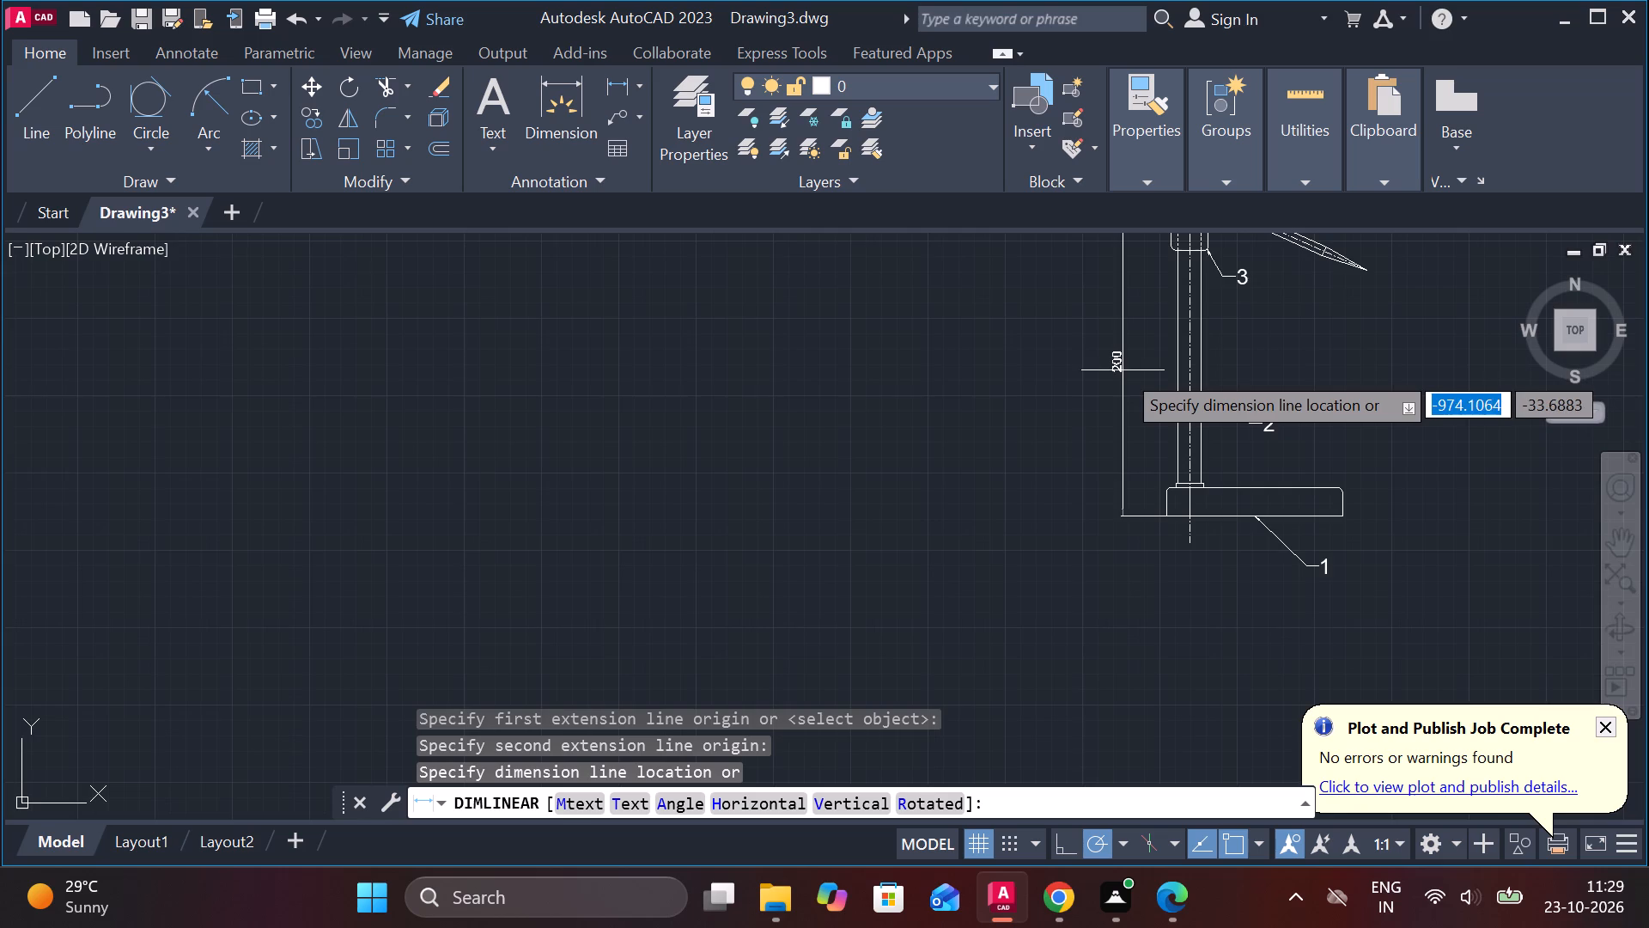
pyautogui.scroll(1, 1137, 350)
pyautogui.moveTo(1135, 341); pyautogui.dragTo(971, 583, button='middle')
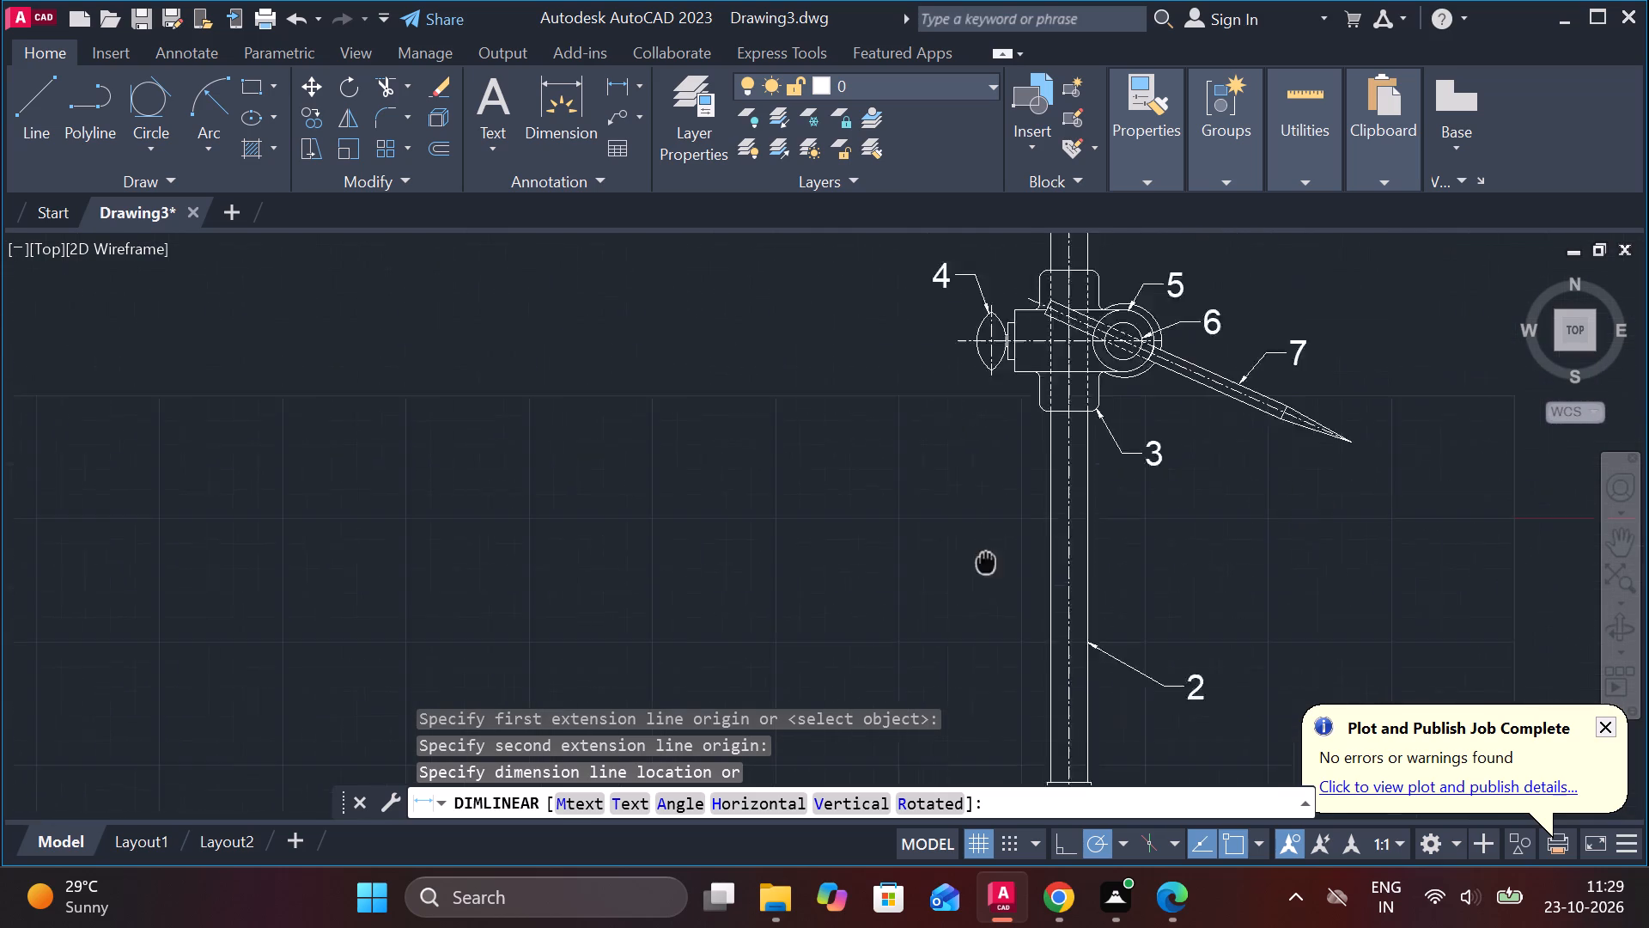
pyautogui.moveTo(971, 583); pyautogui.dragTo(970, 583, button='middle')
pyautogui.click(944, 547)
pyautogui.scroll(-1, 975, 560)
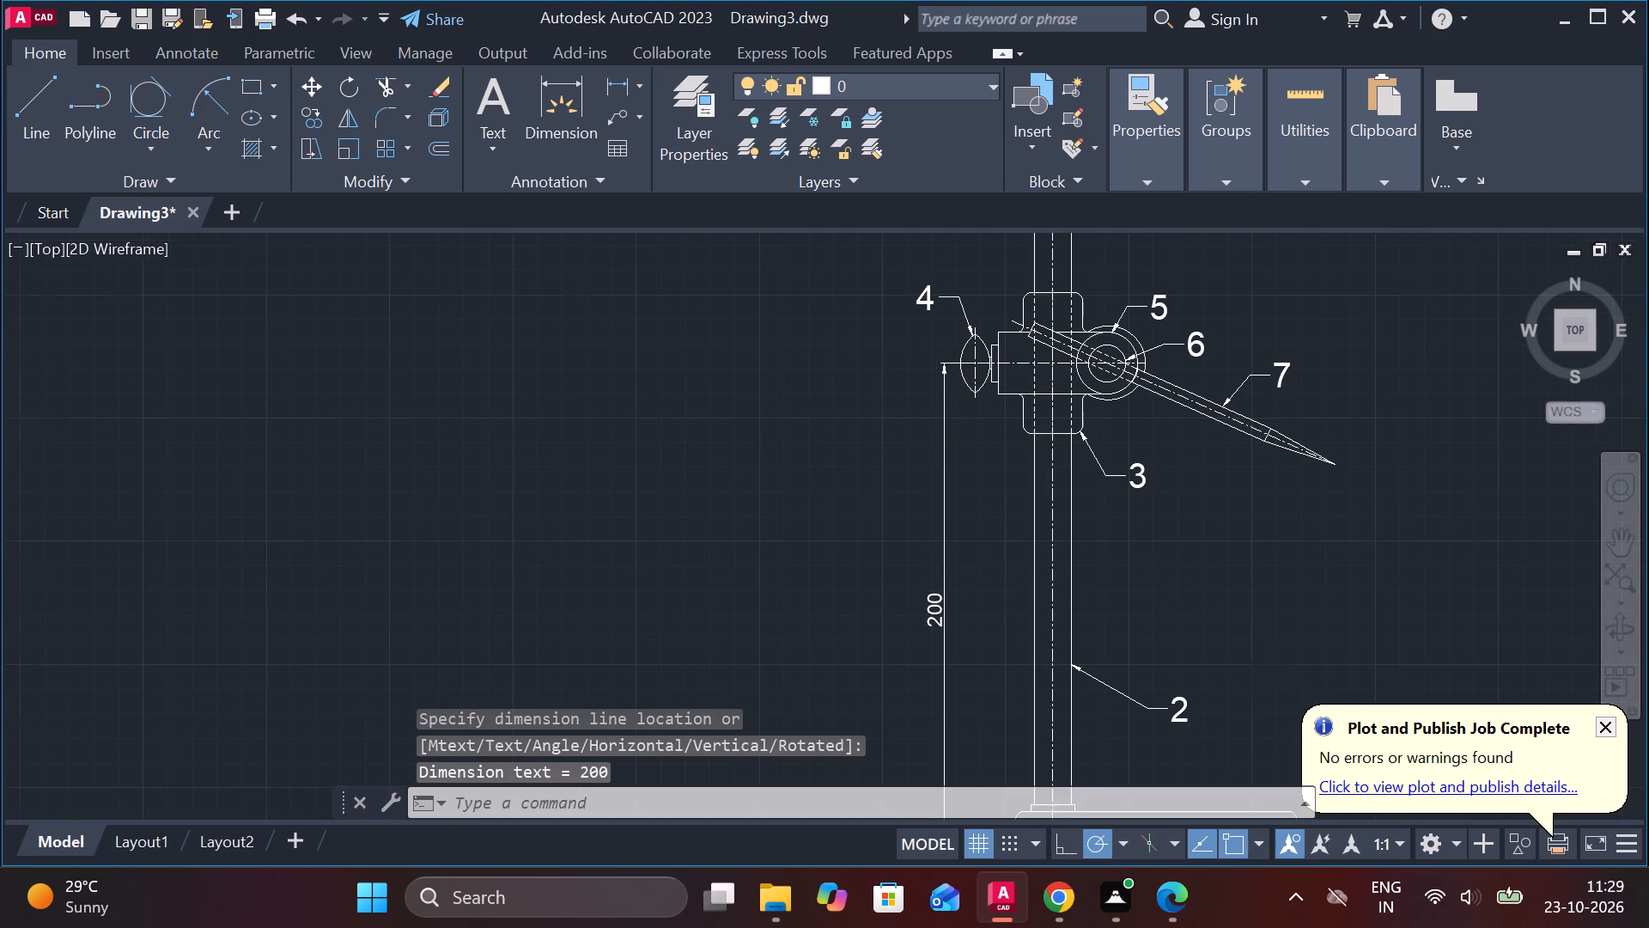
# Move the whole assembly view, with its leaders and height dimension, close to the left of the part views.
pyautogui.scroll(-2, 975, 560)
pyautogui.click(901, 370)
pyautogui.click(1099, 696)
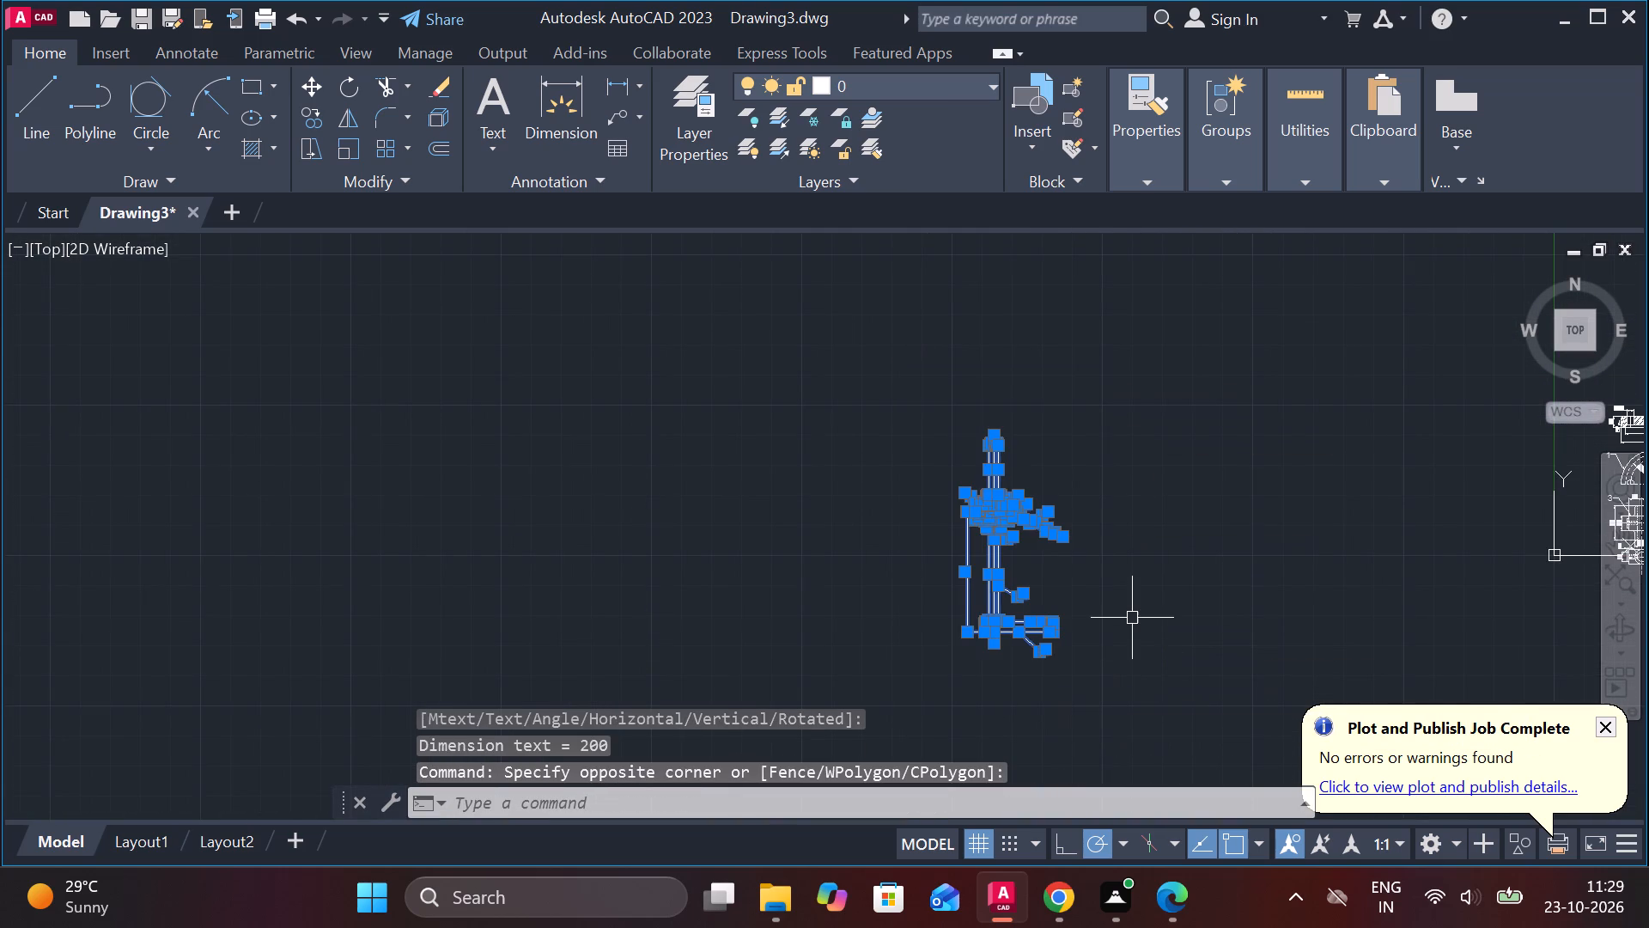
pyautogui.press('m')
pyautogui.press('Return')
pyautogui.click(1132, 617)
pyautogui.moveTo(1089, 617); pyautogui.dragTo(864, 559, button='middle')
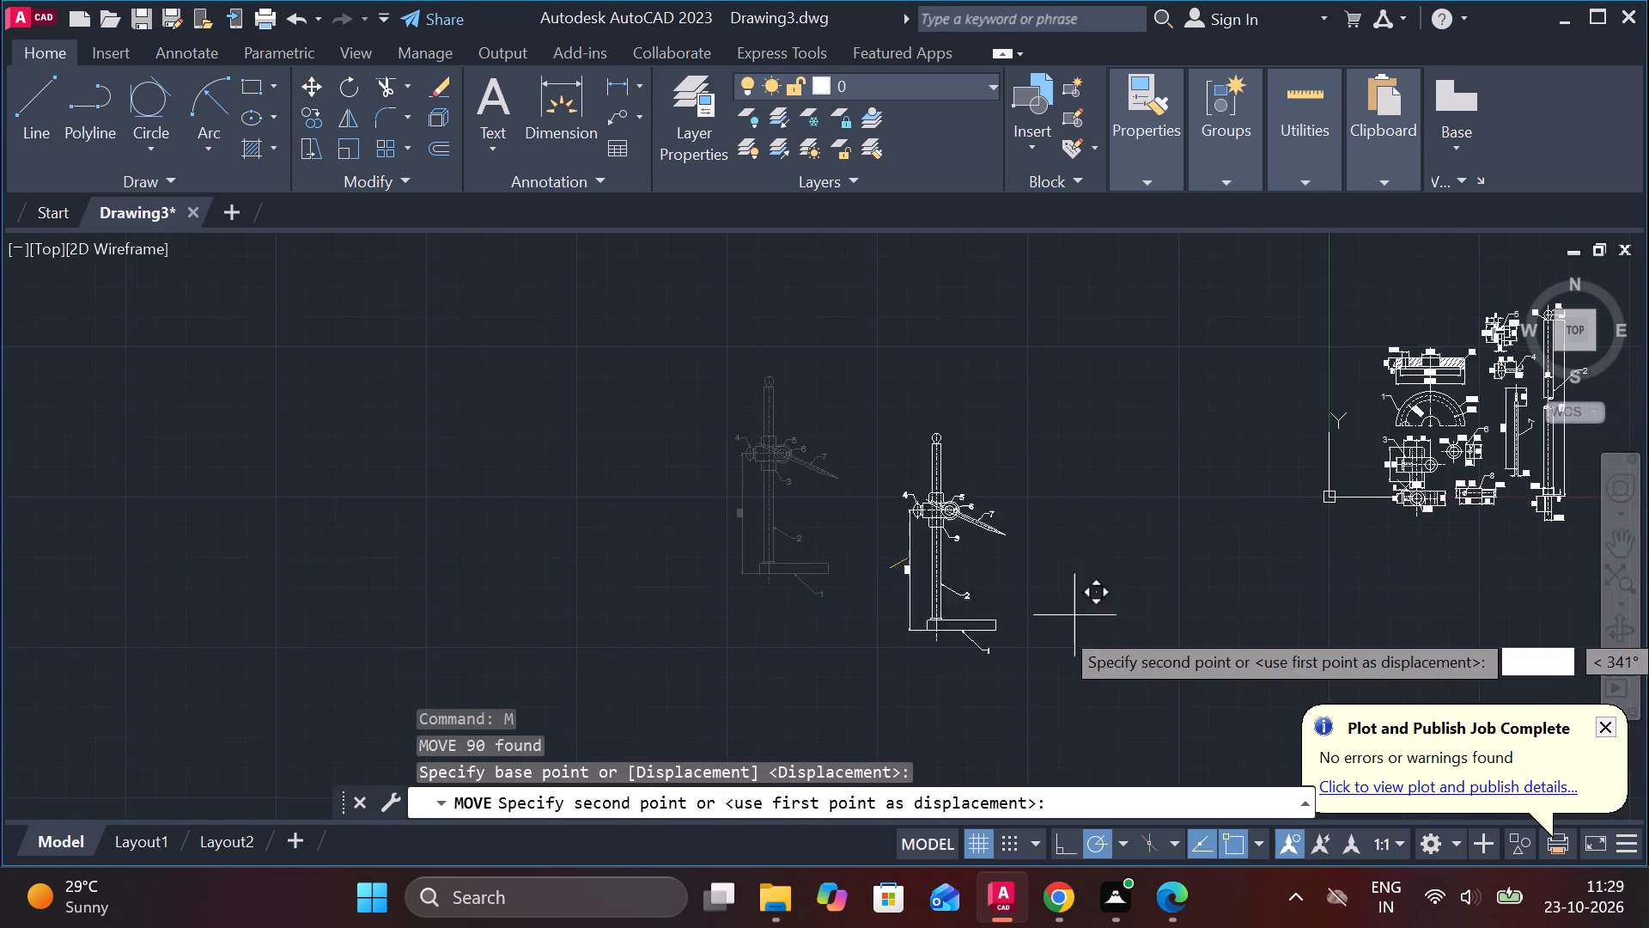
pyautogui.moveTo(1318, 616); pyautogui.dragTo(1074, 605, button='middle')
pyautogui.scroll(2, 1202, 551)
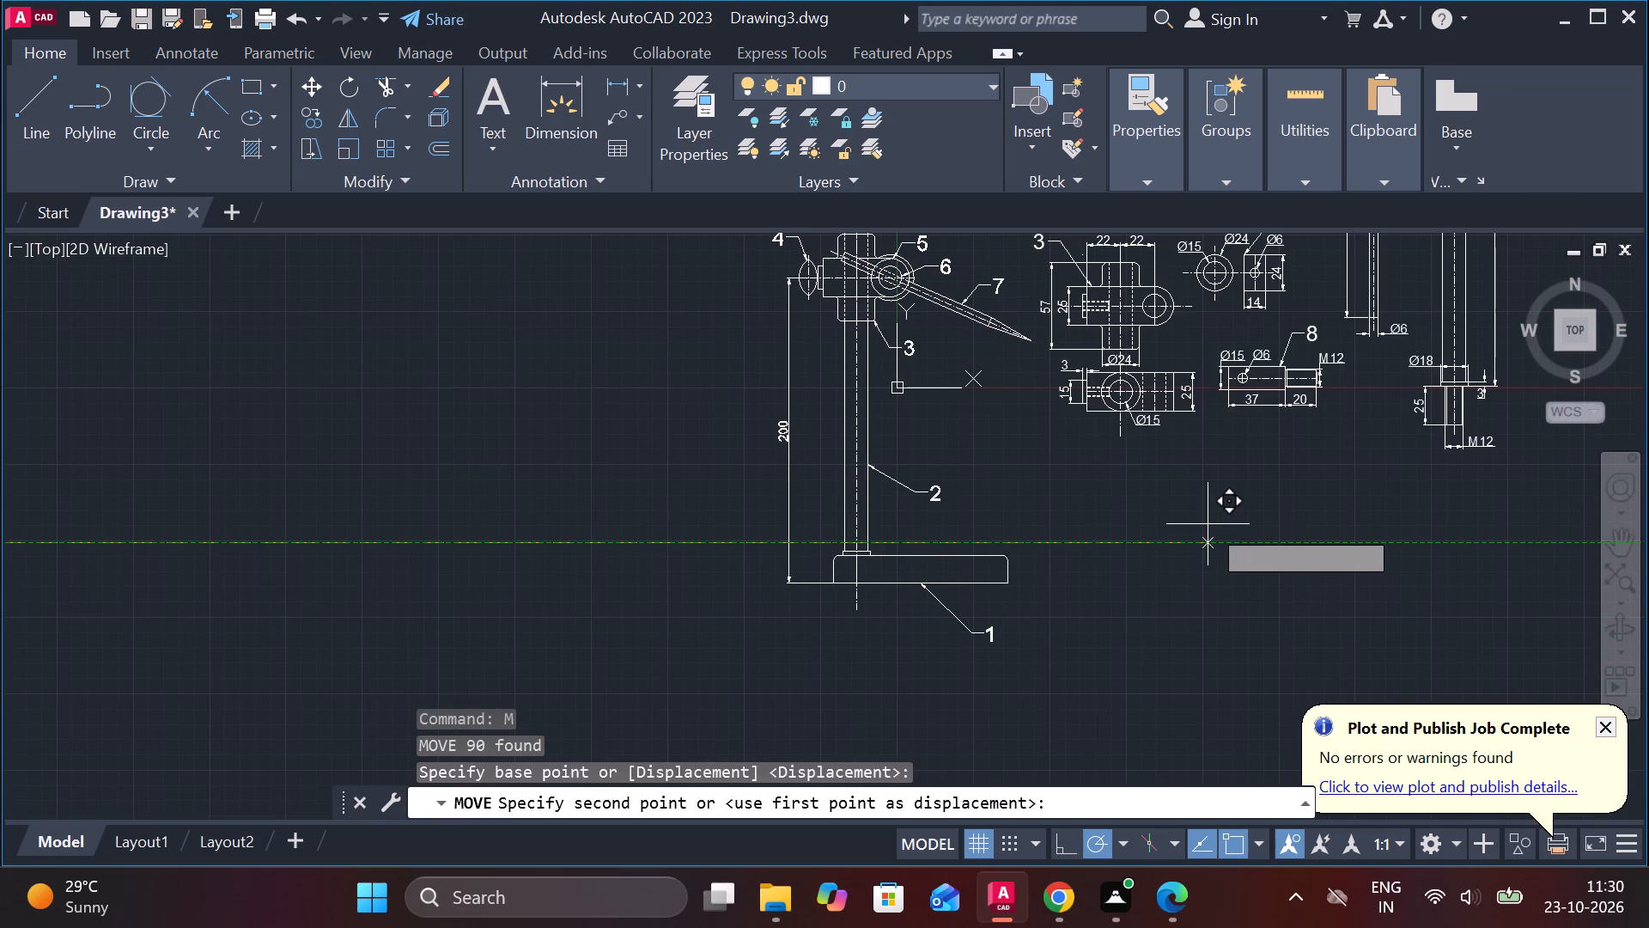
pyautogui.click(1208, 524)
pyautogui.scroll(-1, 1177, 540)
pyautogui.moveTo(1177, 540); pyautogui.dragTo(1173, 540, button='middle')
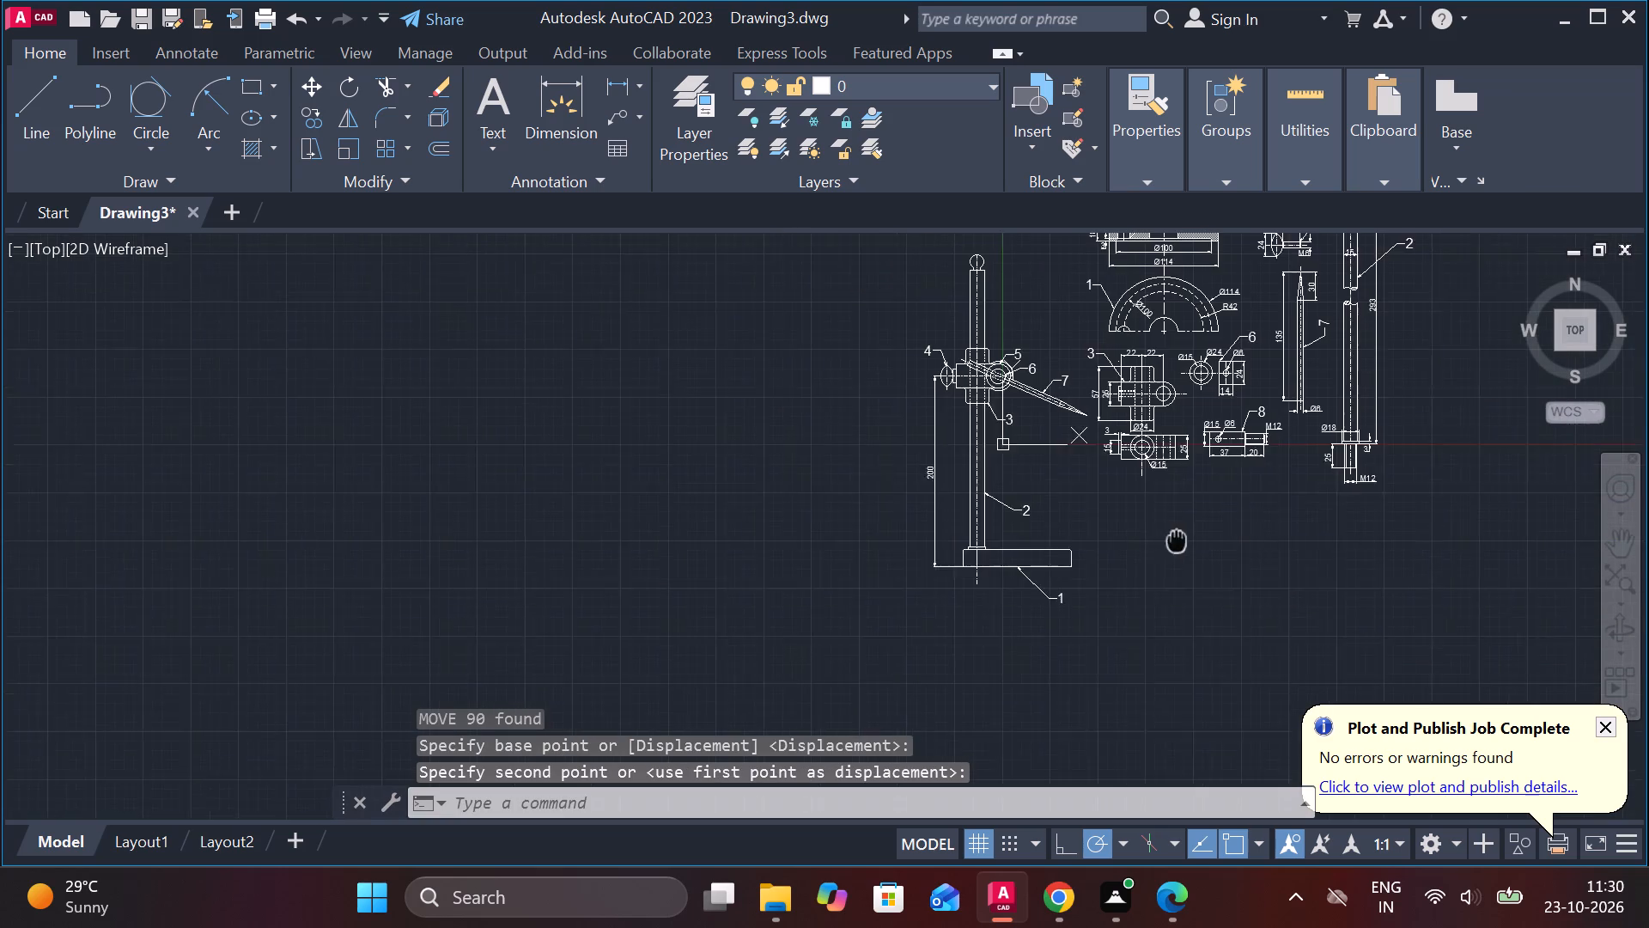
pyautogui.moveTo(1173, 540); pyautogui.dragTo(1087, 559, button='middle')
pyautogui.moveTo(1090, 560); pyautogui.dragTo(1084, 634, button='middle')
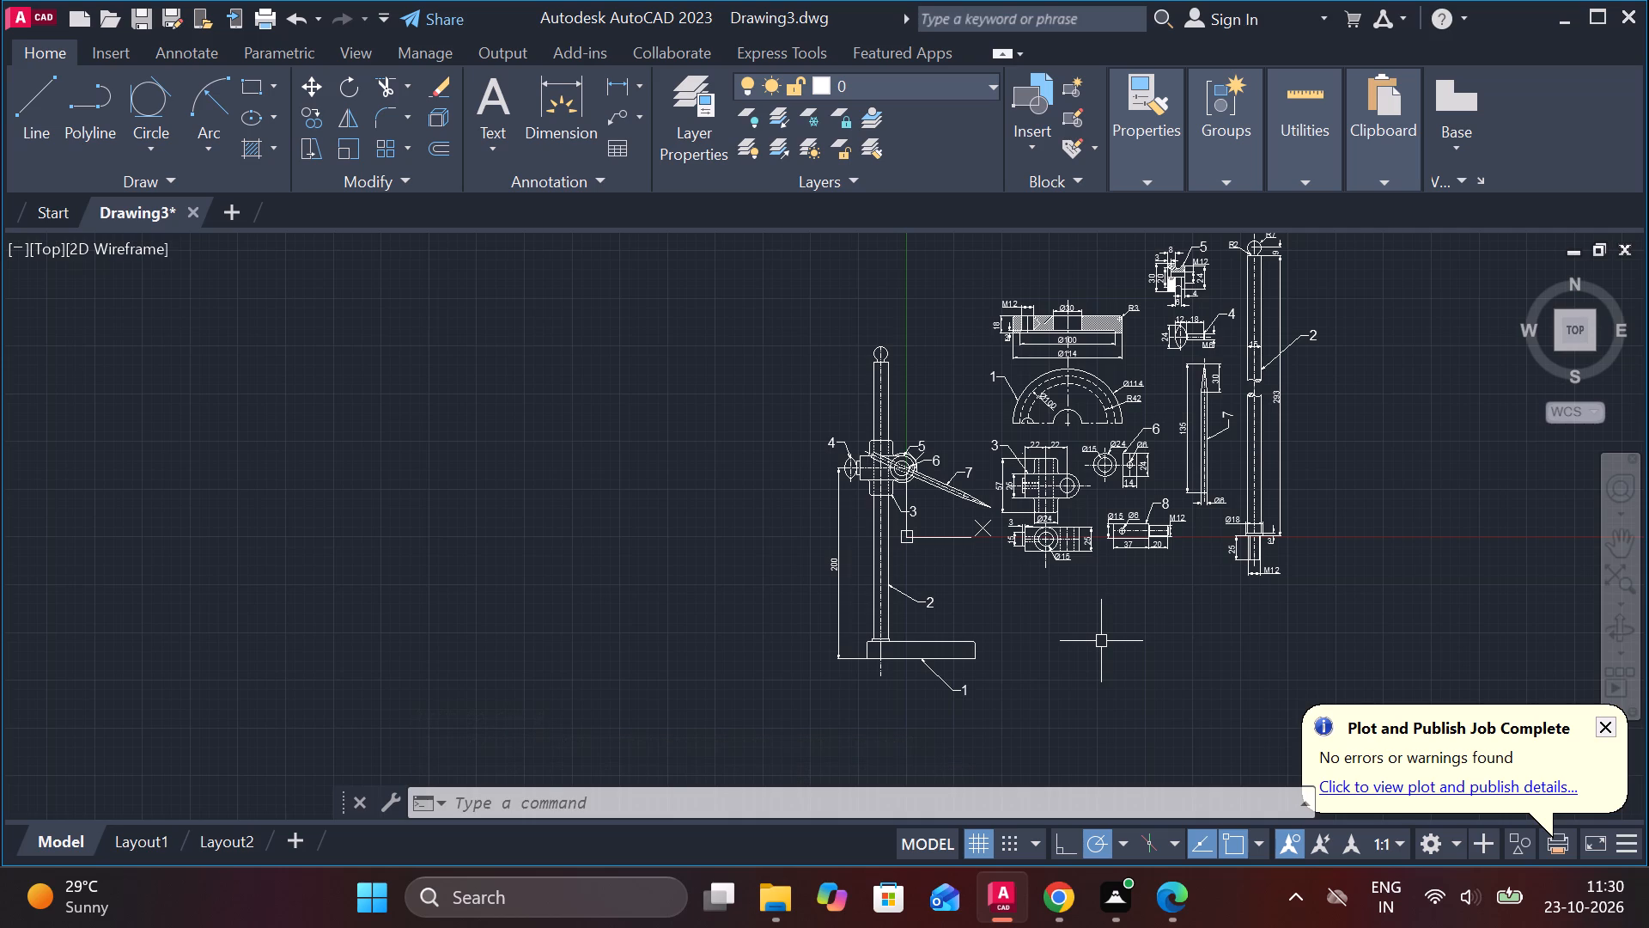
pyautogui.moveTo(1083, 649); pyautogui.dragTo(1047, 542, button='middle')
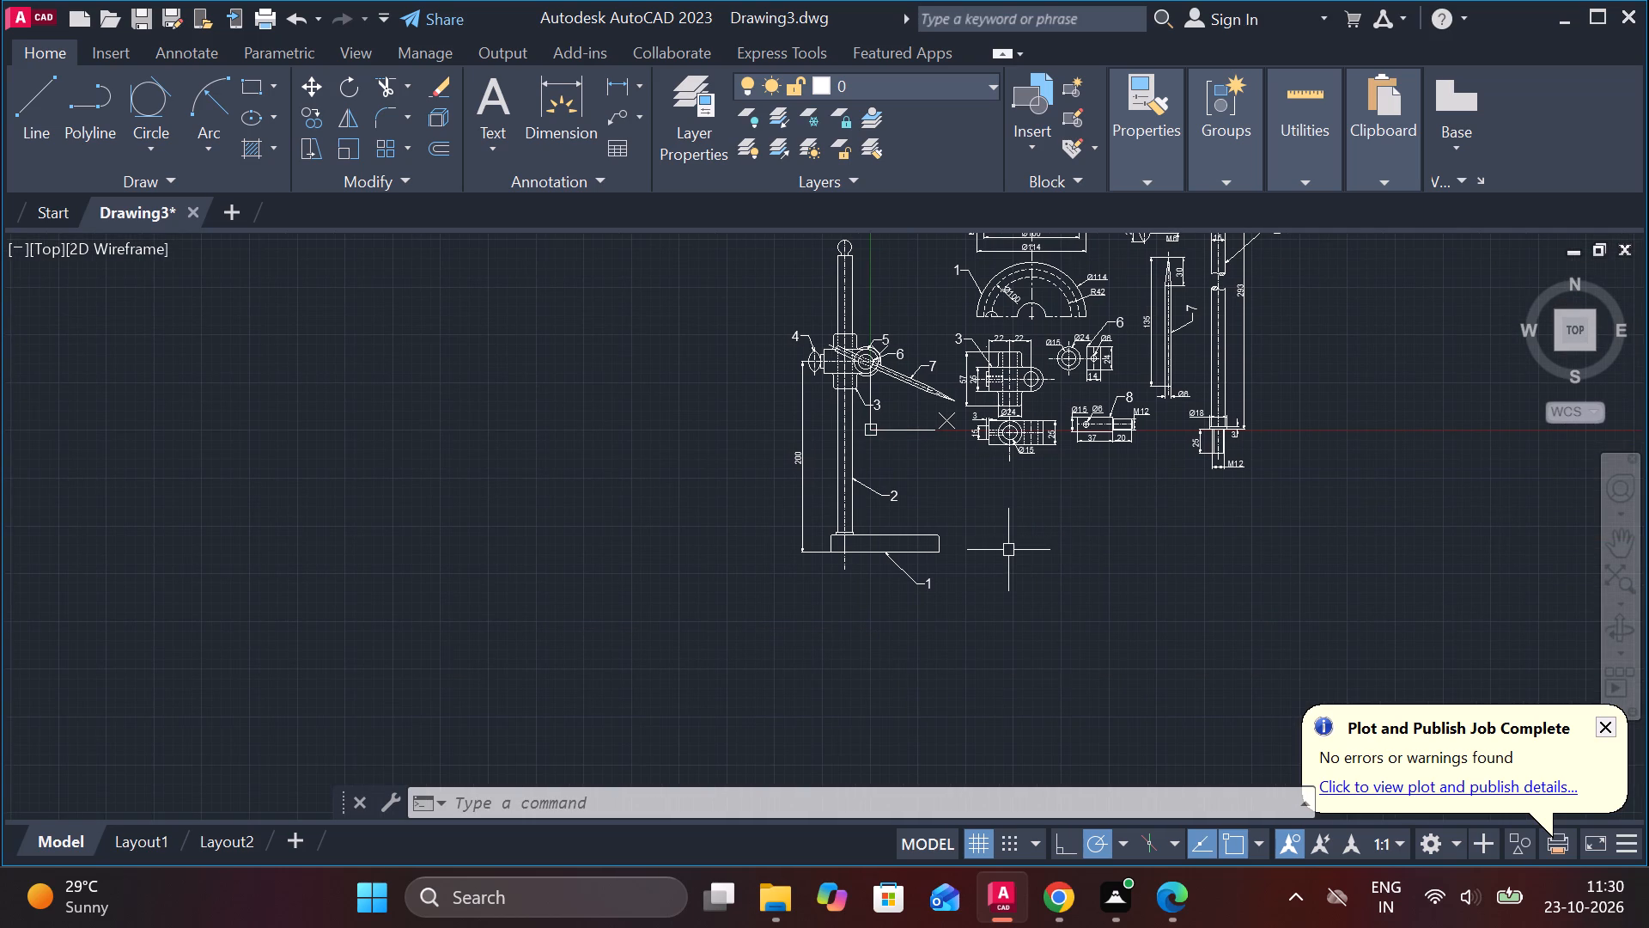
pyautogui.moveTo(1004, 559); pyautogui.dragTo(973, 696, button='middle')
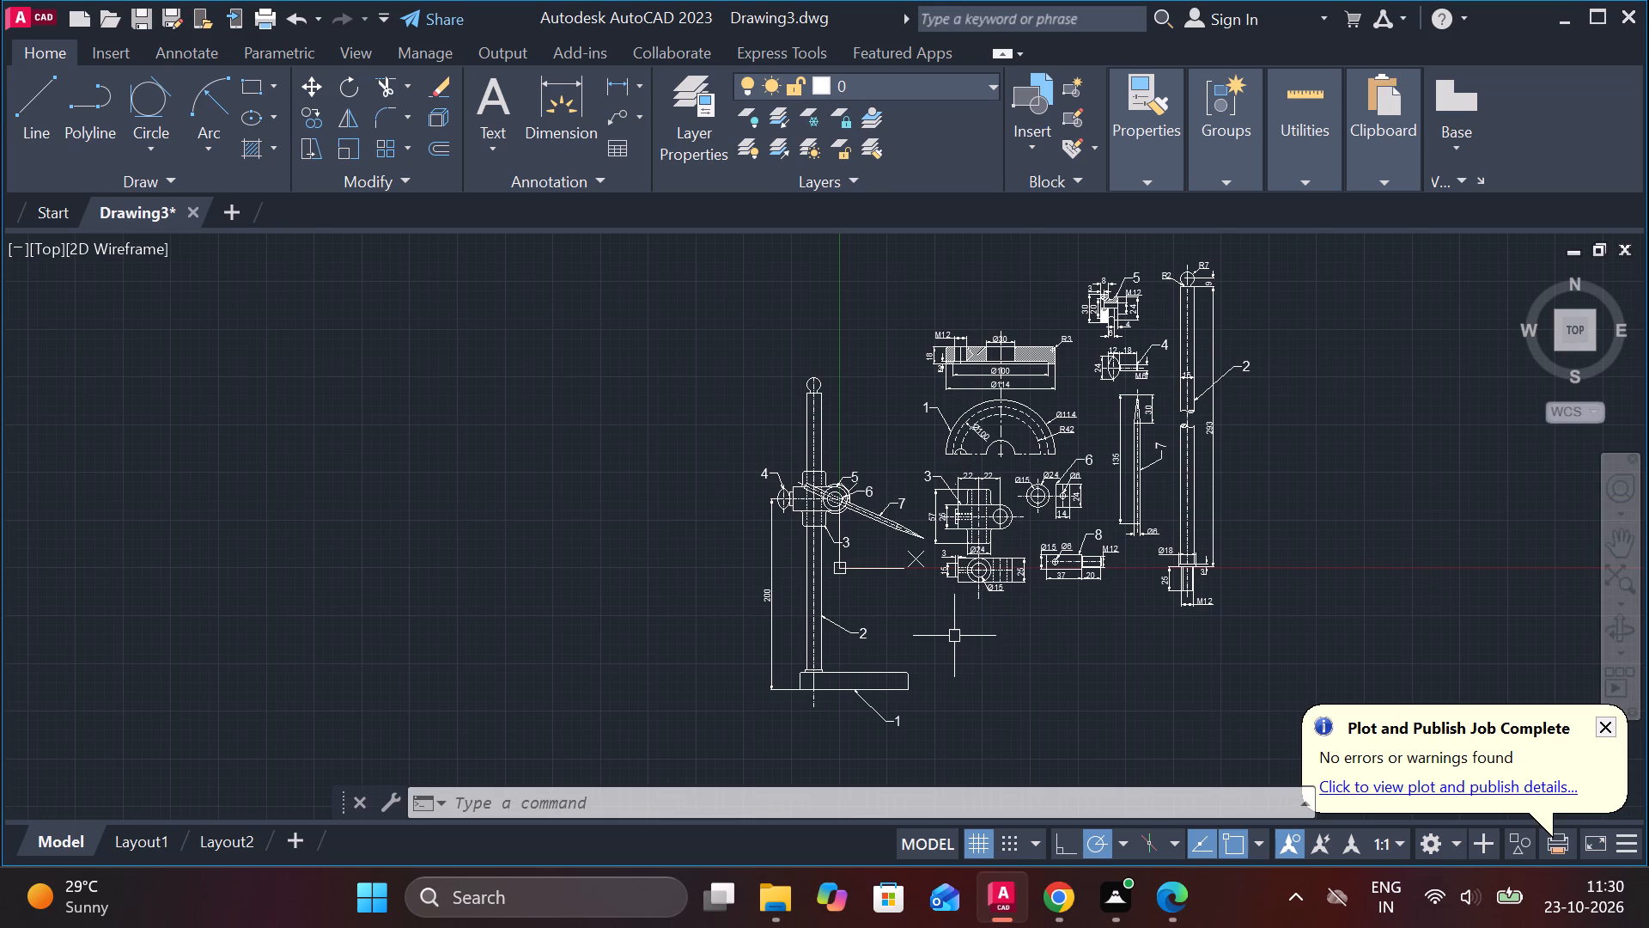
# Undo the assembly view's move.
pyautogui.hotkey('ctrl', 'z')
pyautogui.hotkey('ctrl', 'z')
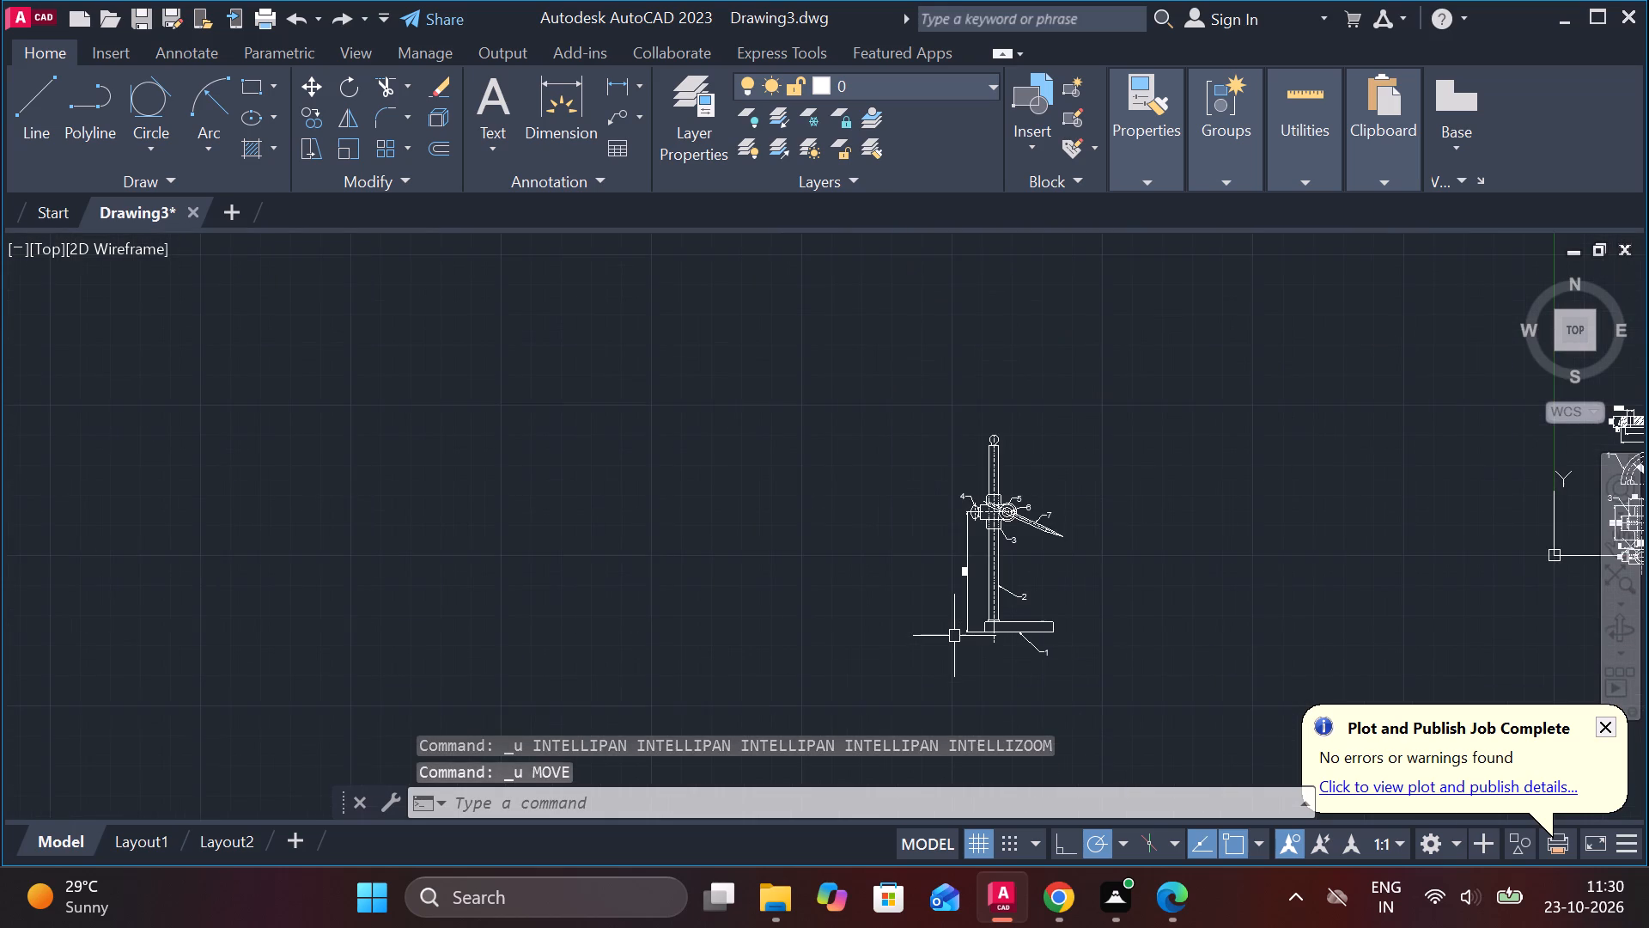
# Move the pillar view numbered 2, with all its dimensions and leader, to the left of the other part views.
pyautogui.scroll(-2, 954, 636)
pyautogui.moveTo(958, 628); pyautogui.dragTo(726, 501, button='middle')
pyautogui.scroll(3, 1007, 412)
pyautogui.moveTo(1094, 484); pyautogui.dragTo(1093, 485, button='middle')
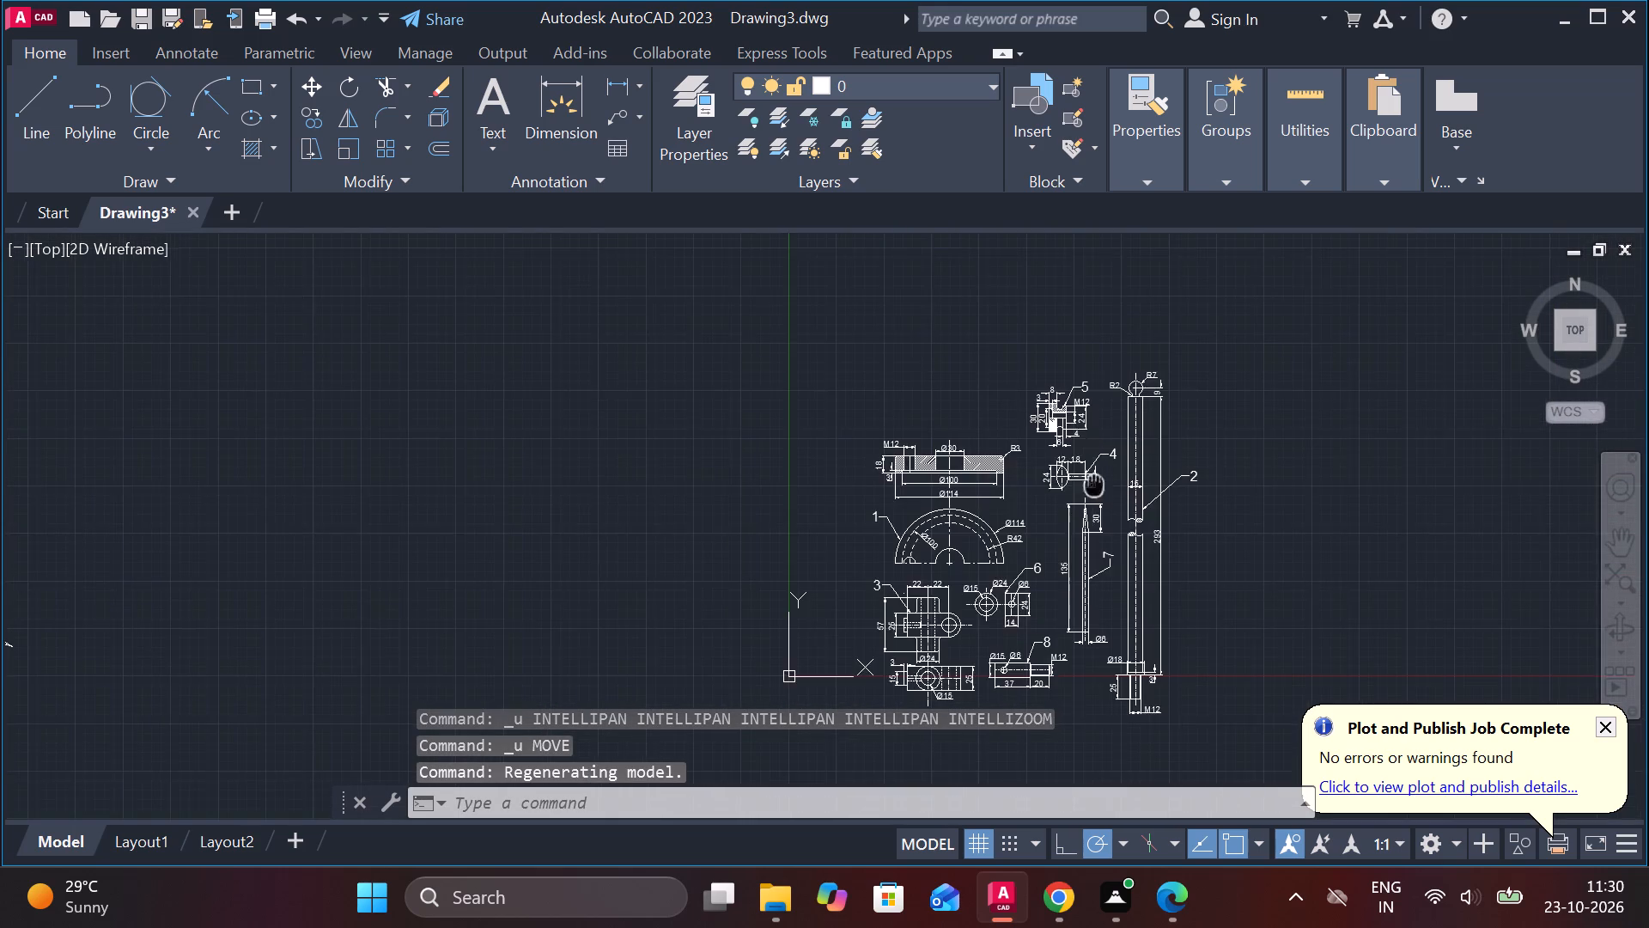
pyautogui.moveTo(1093, 485); pyautogui.dragTo(861, 351, button='middle')
pyautogui.scroll(2, 1031, 418)
pyautogui.scroll(-2, 1000, 467)
pyautogui.click(848, 242)
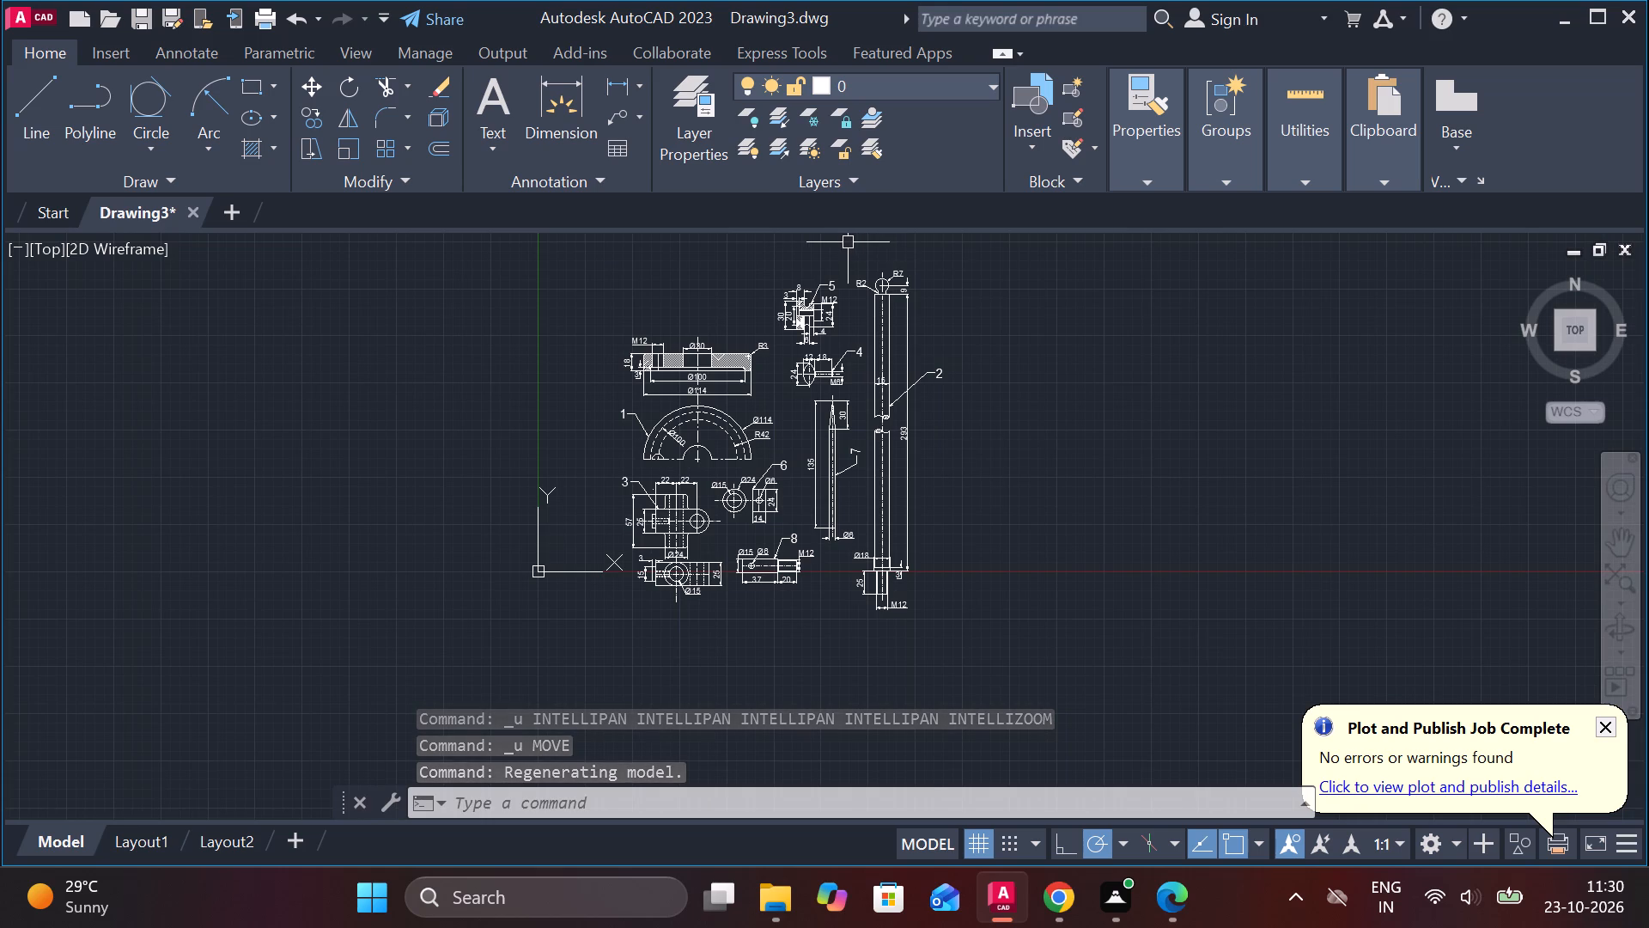
pyautogui.click(1056, 630)
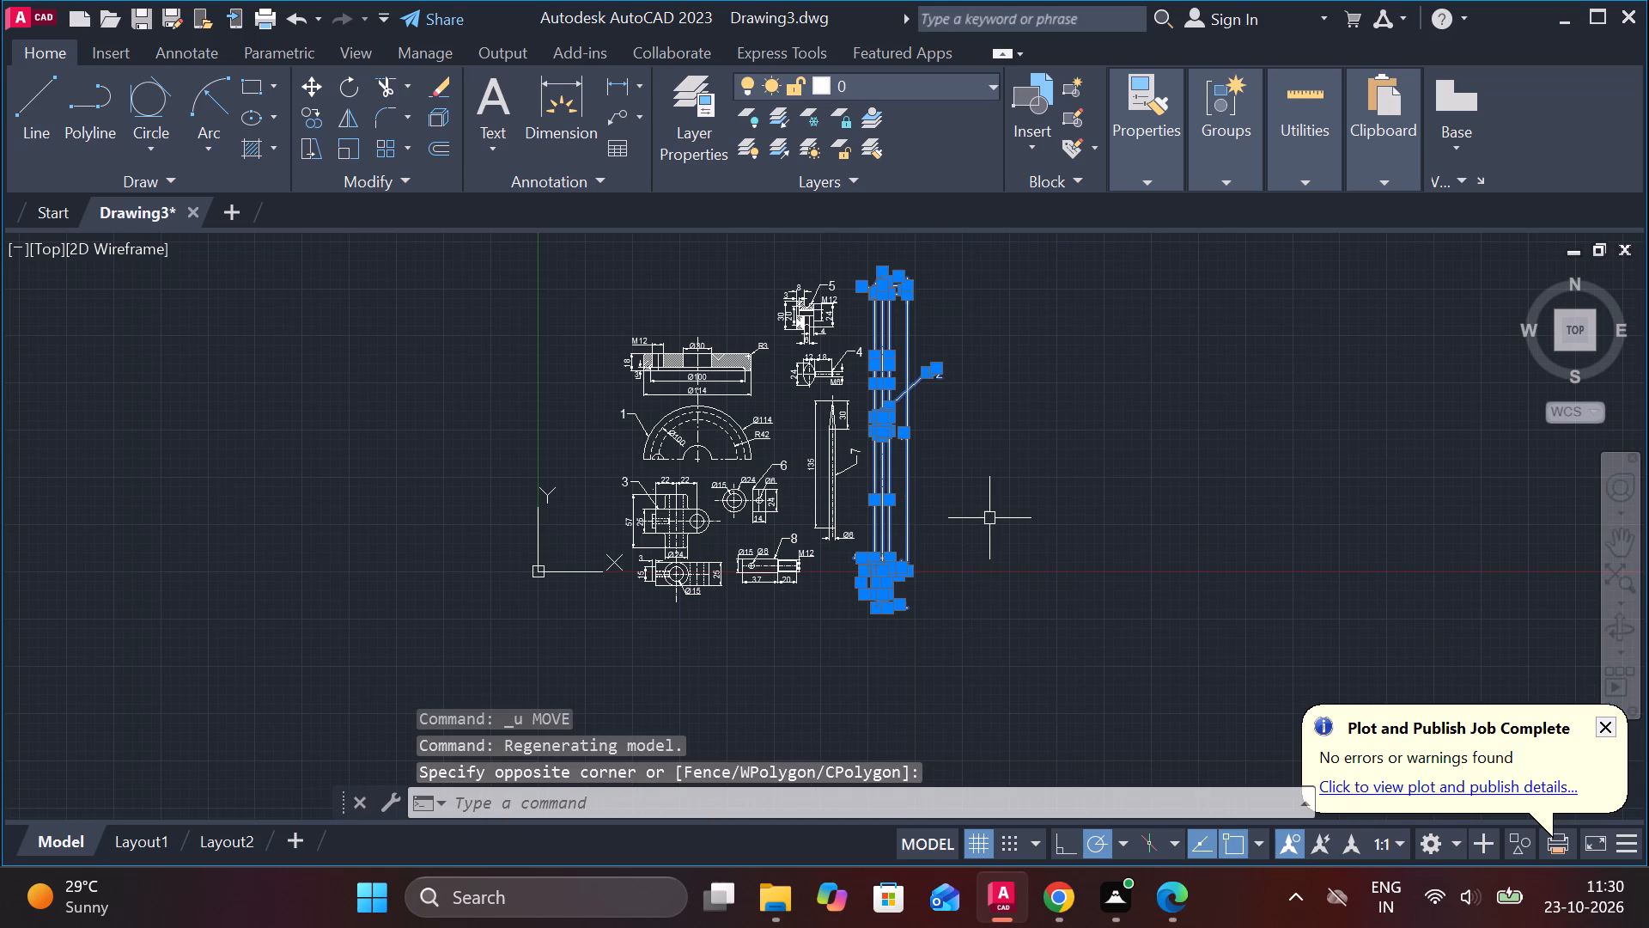
pyautogui.press('m')
pyautogui.press('Return')
pyautogui.click(996, 516)
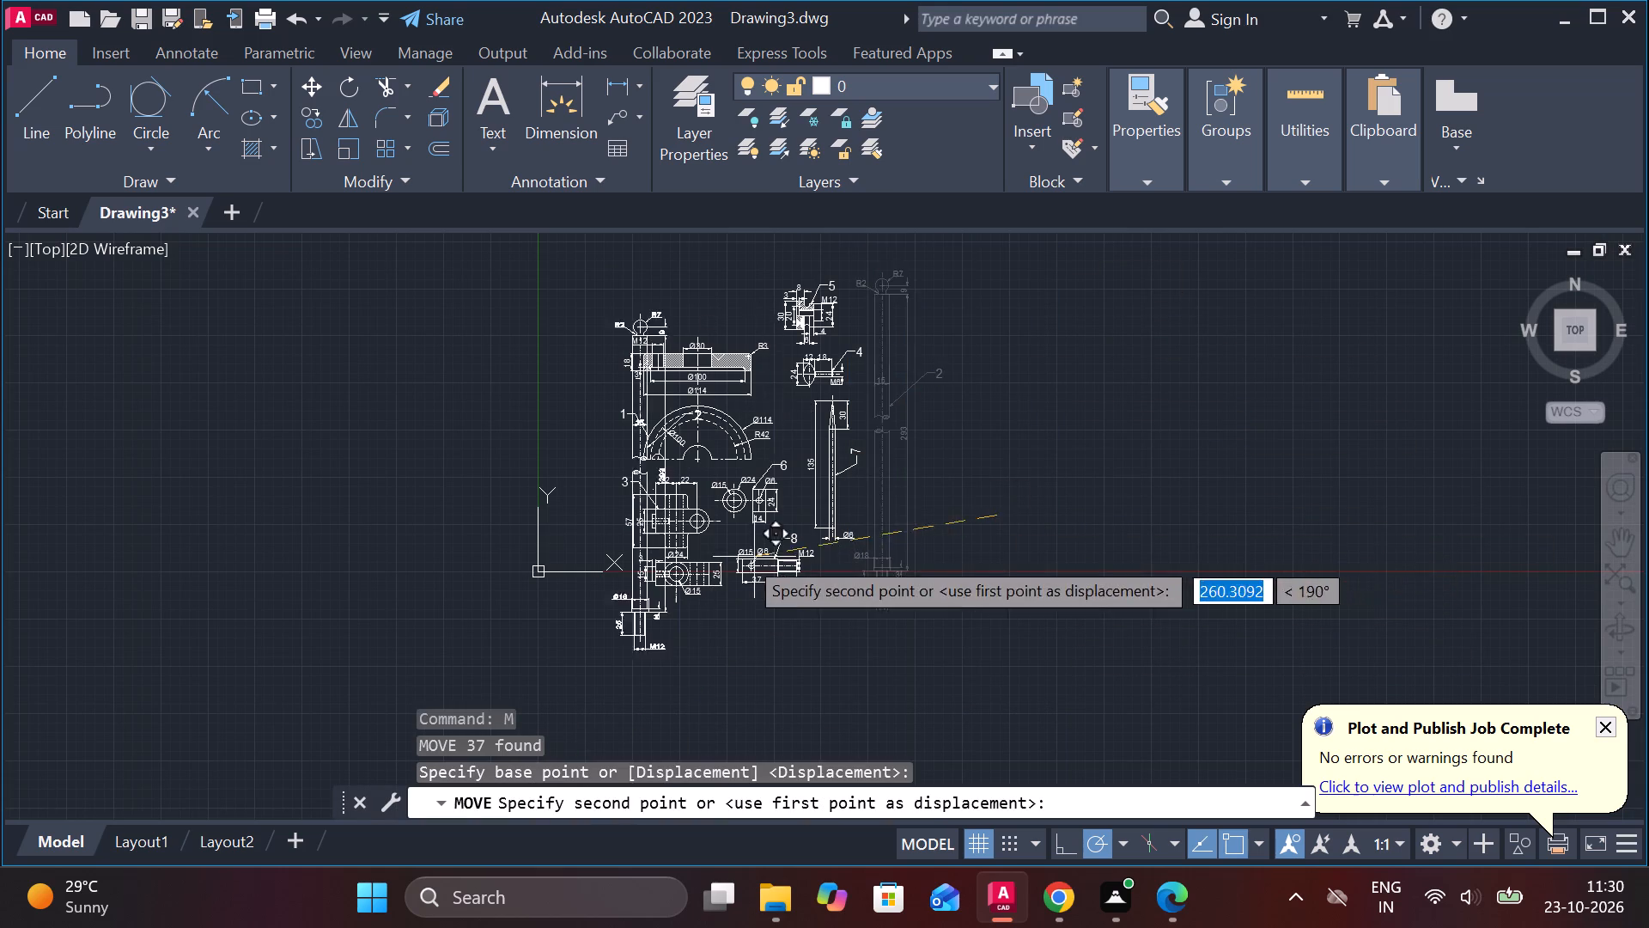
pyautogui.scroll(2, 731, 556)
pyautogui.moveTo(693, 573); pyautogui.dragTo(942, 571, button='middle')
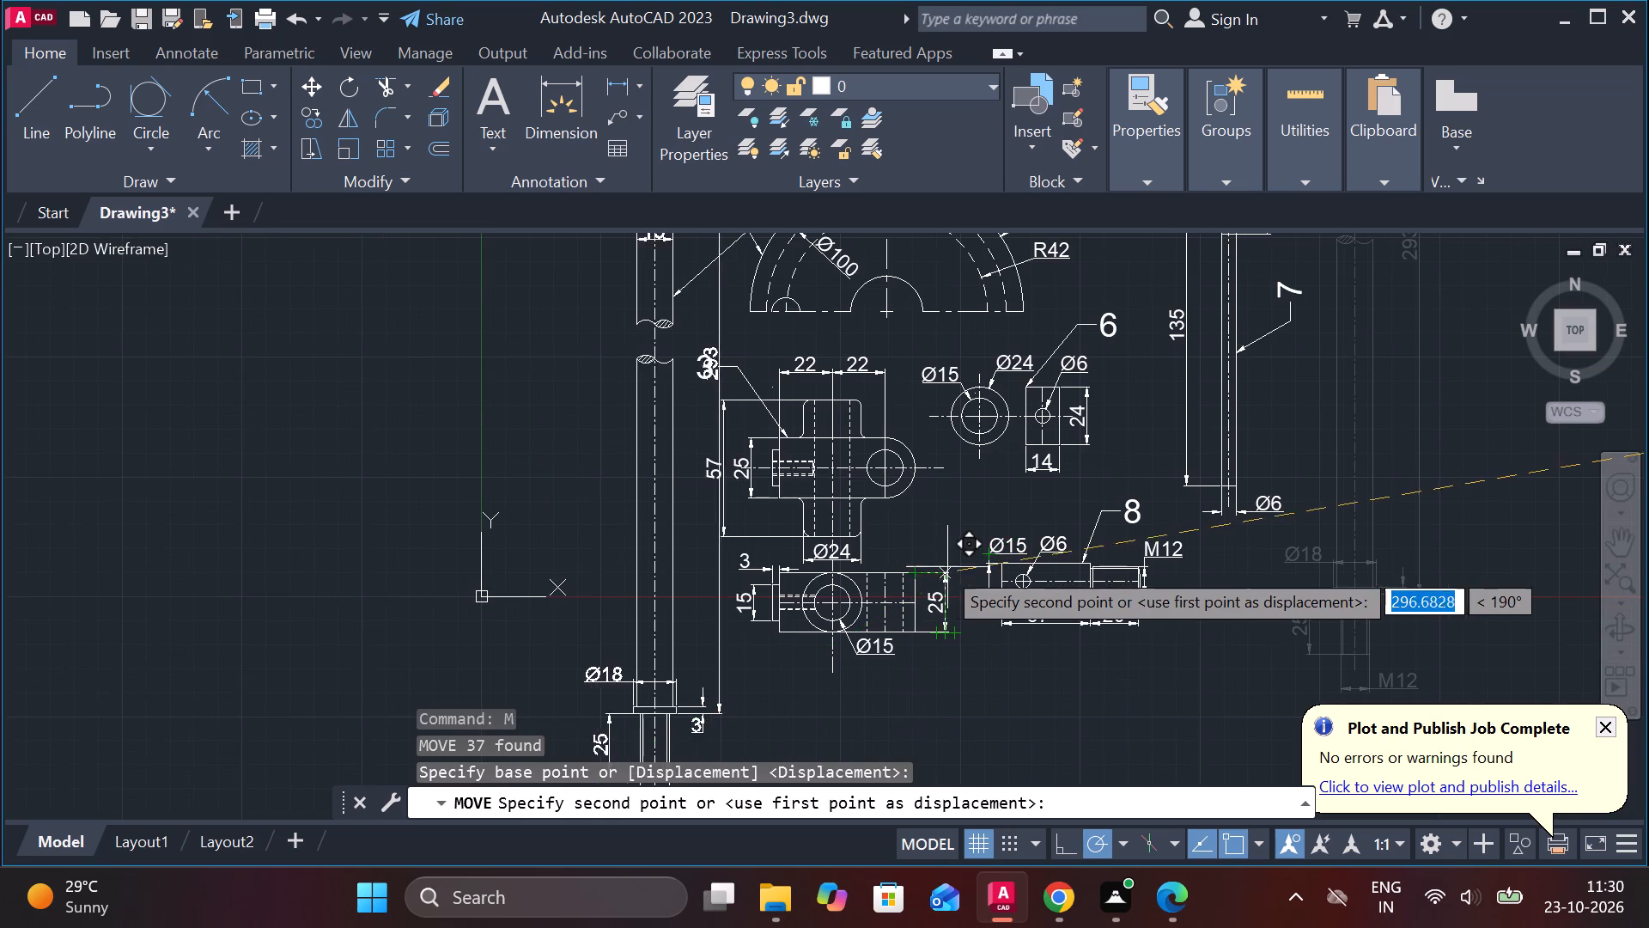
pyautogui.scroll(-2, 934, 567)
pyautogui.scroll(1, 913, 560)
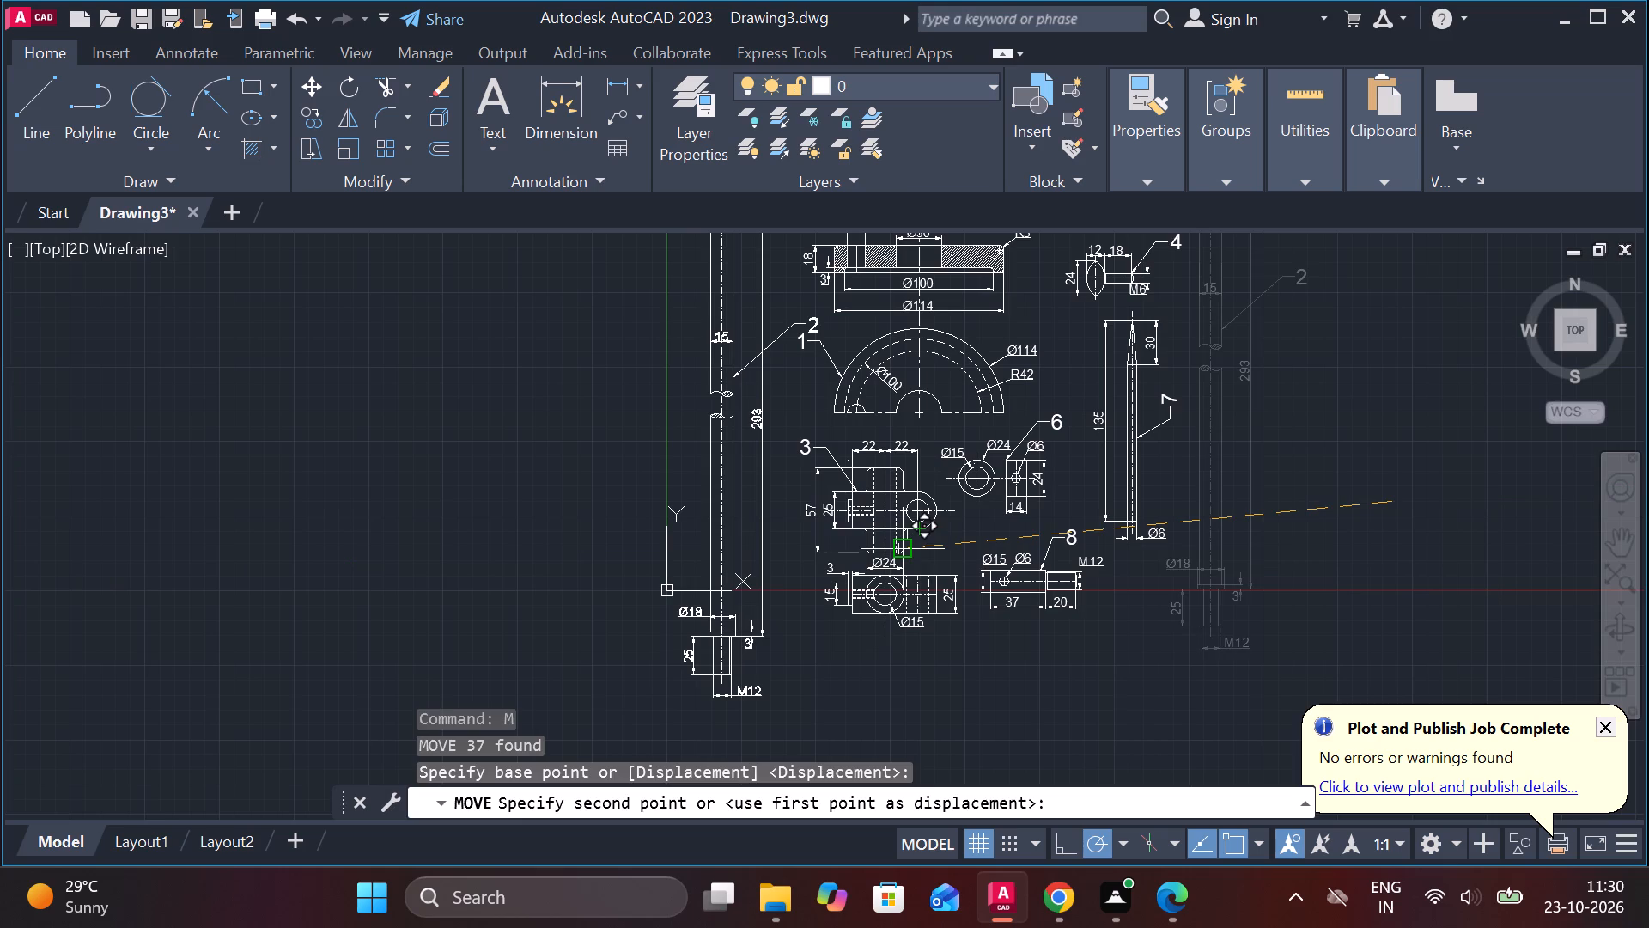
pyautogui.click(910, 551)
# Erase the leader numbered 2 on the relocated pillar view.
pyautogui.scroll(-1, 1022, 550)
pyautogui.moveTo(912, 565); pyautogui.dragTo(954, 664, button='middle')
pyautogui.scroll(1, 953, 543)
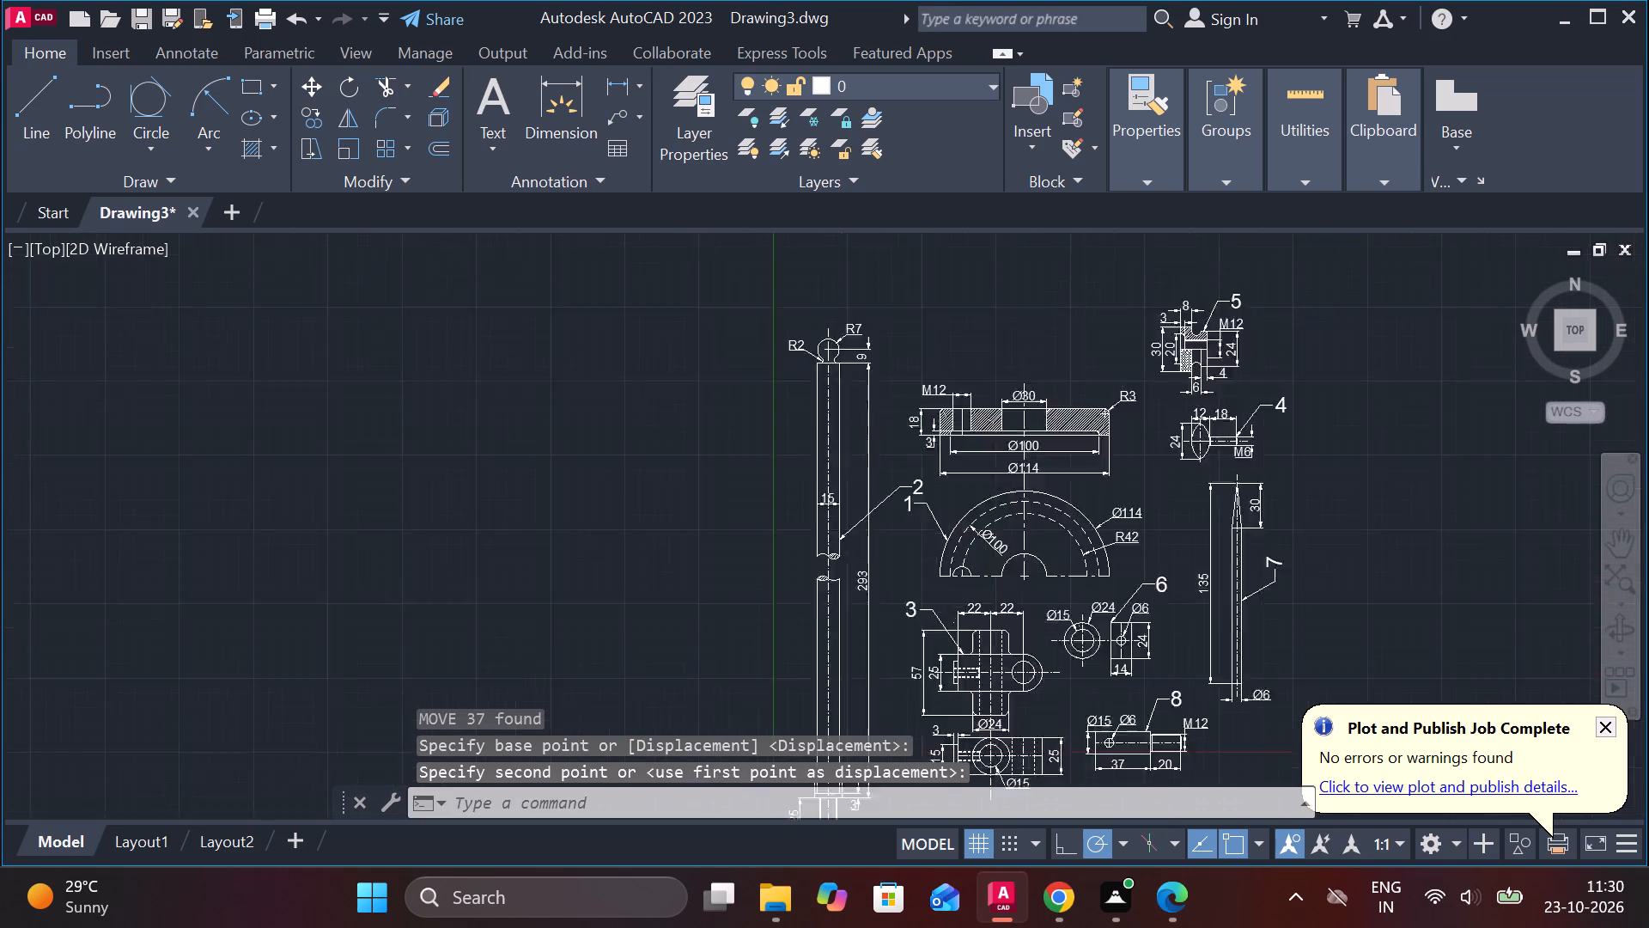
pyautogui.scroll(2, 953, 543)
pyautogui.click(774, 420)
pyautogui.click(782, 421)
pyautogui.click(788, 418)
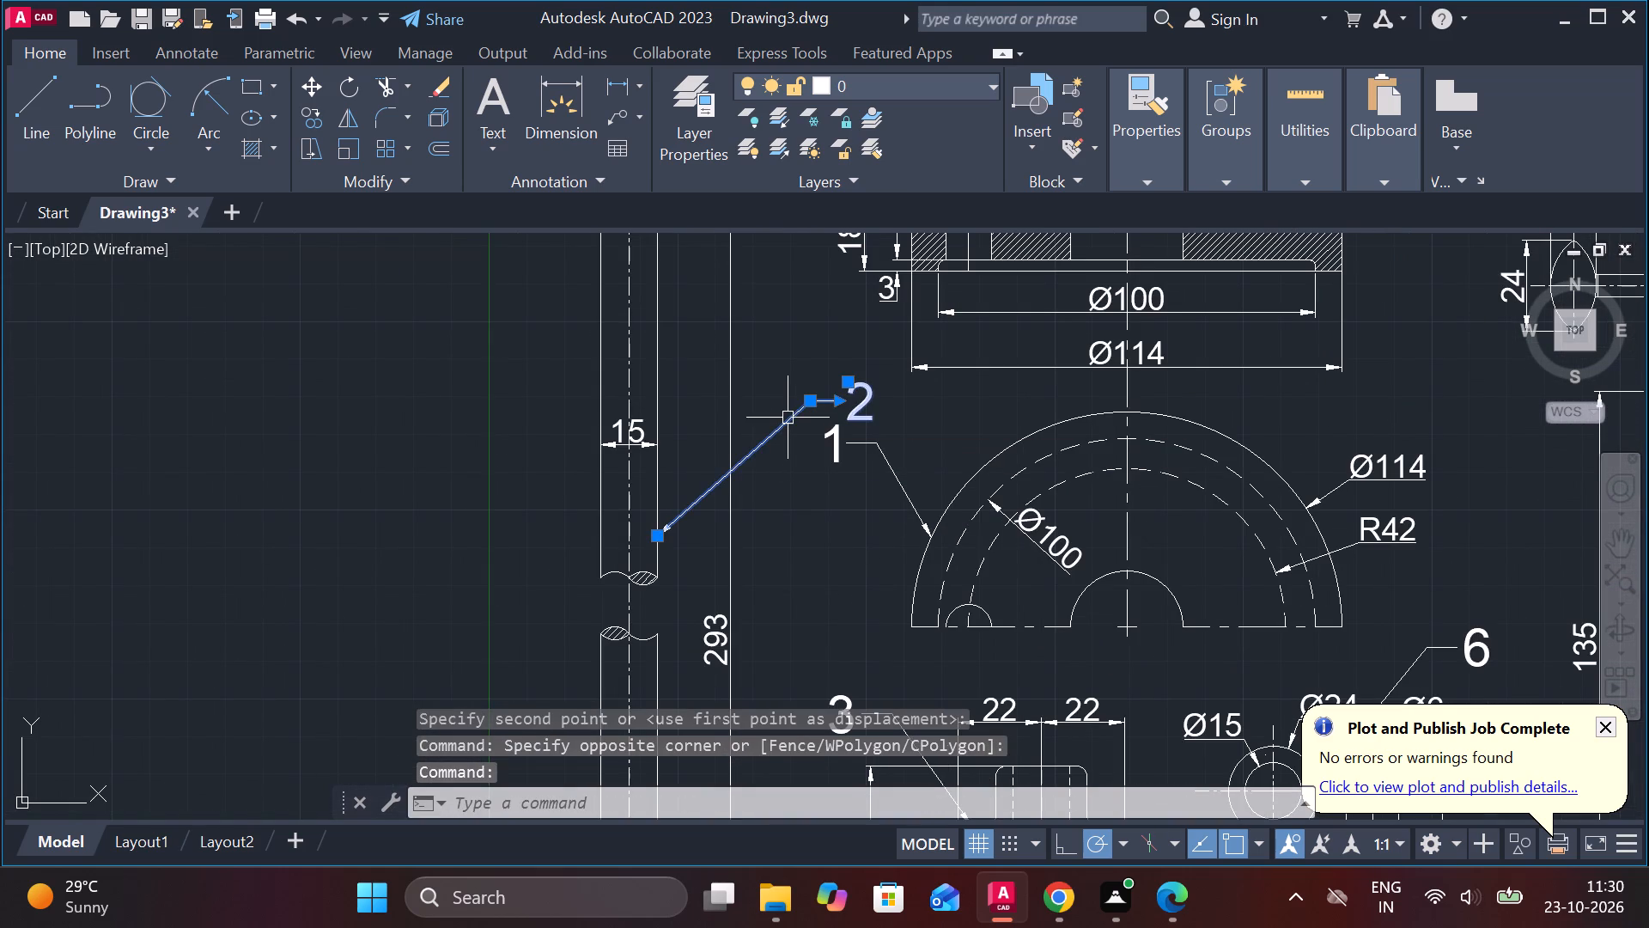
pyautogui.write('E')
pyautogui.press('space')
# Add a multileader pointing at the left edge of the pillar's upper part, with the text 2 at height 10.
pyautogui.scroll(-2, 807, 438)
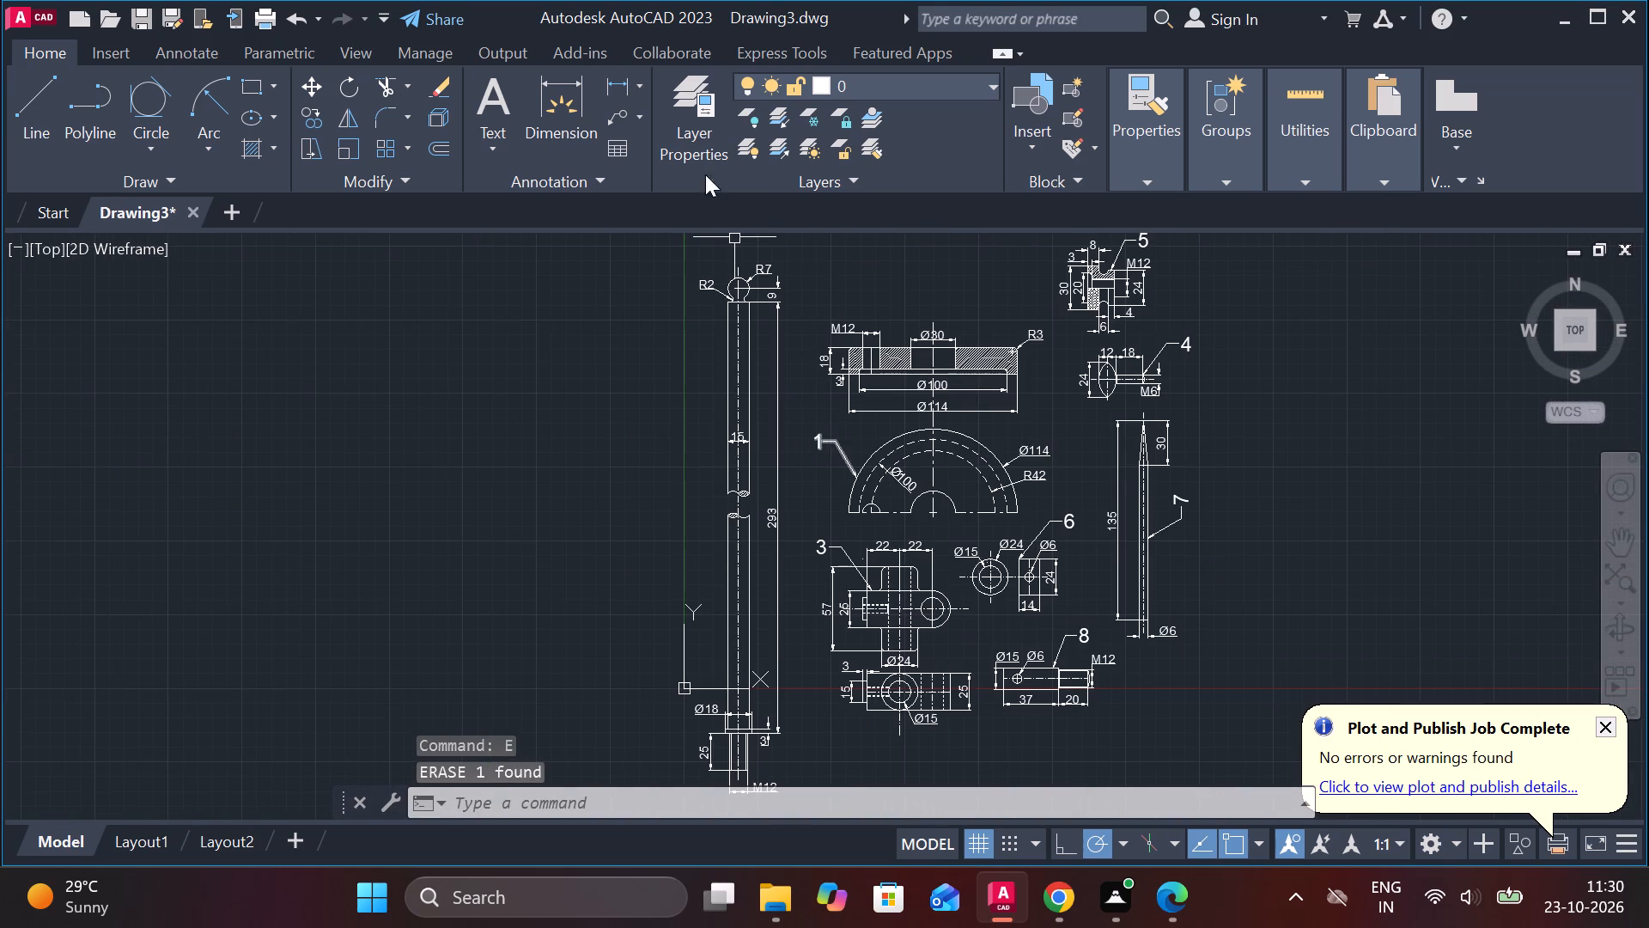
pyautogui.click(610, 119)
pyautogui.click(713, 400)
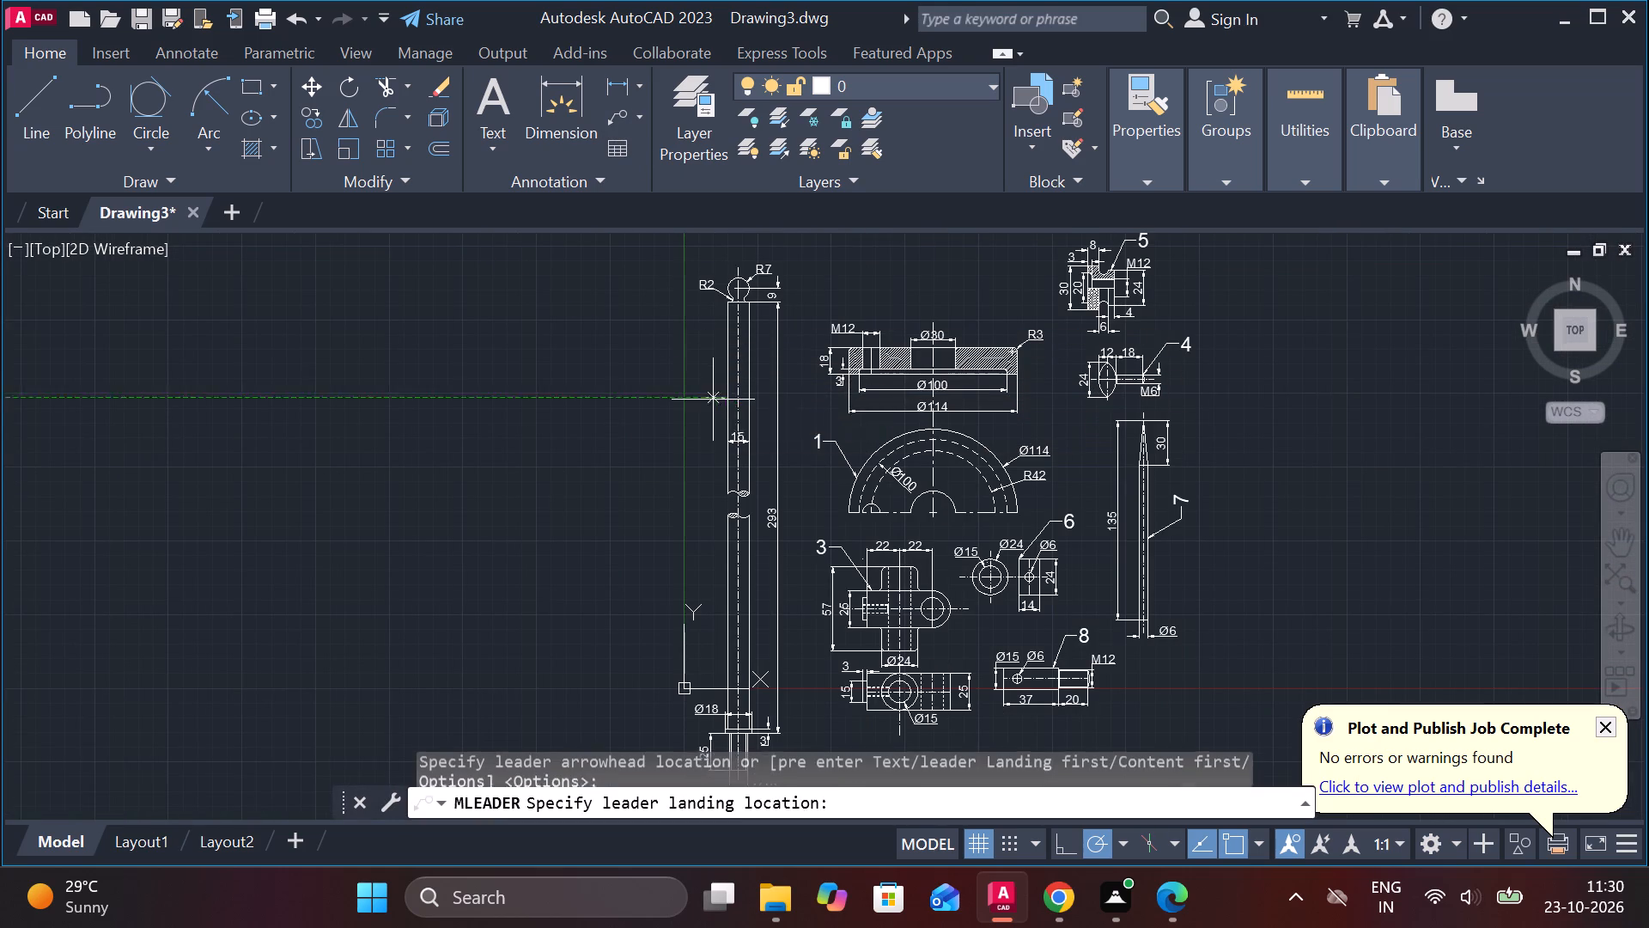
pyautogui.click(672, 367)
pyautogui.click(190, 114)
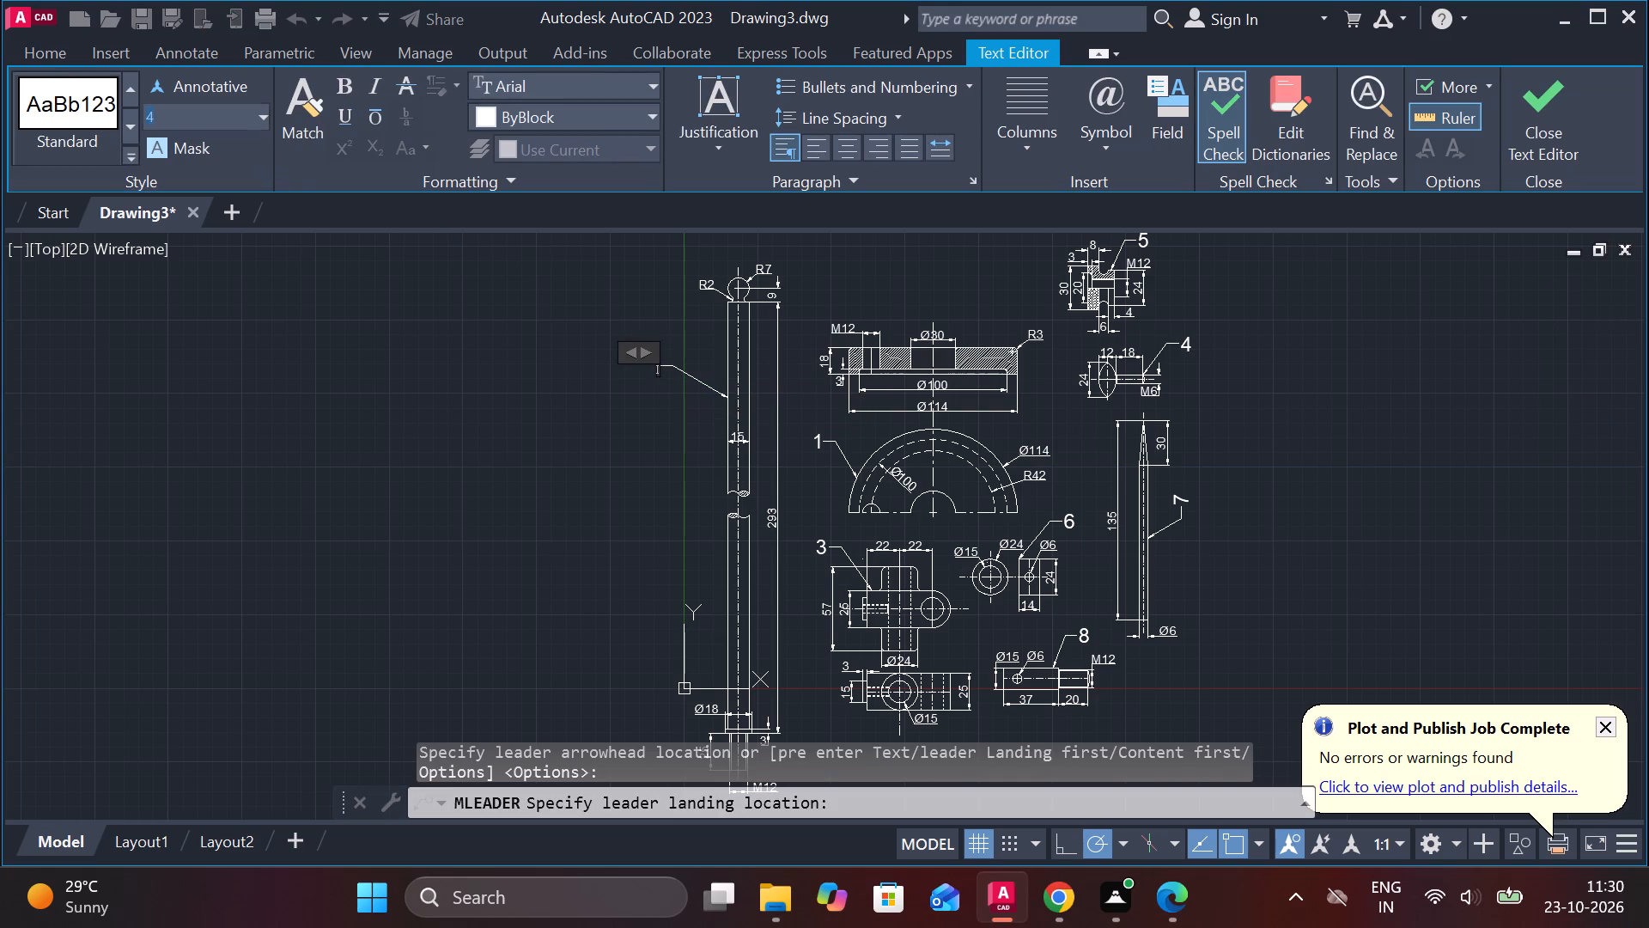
pyautogui.write('10')
pyautogui.press('Return')
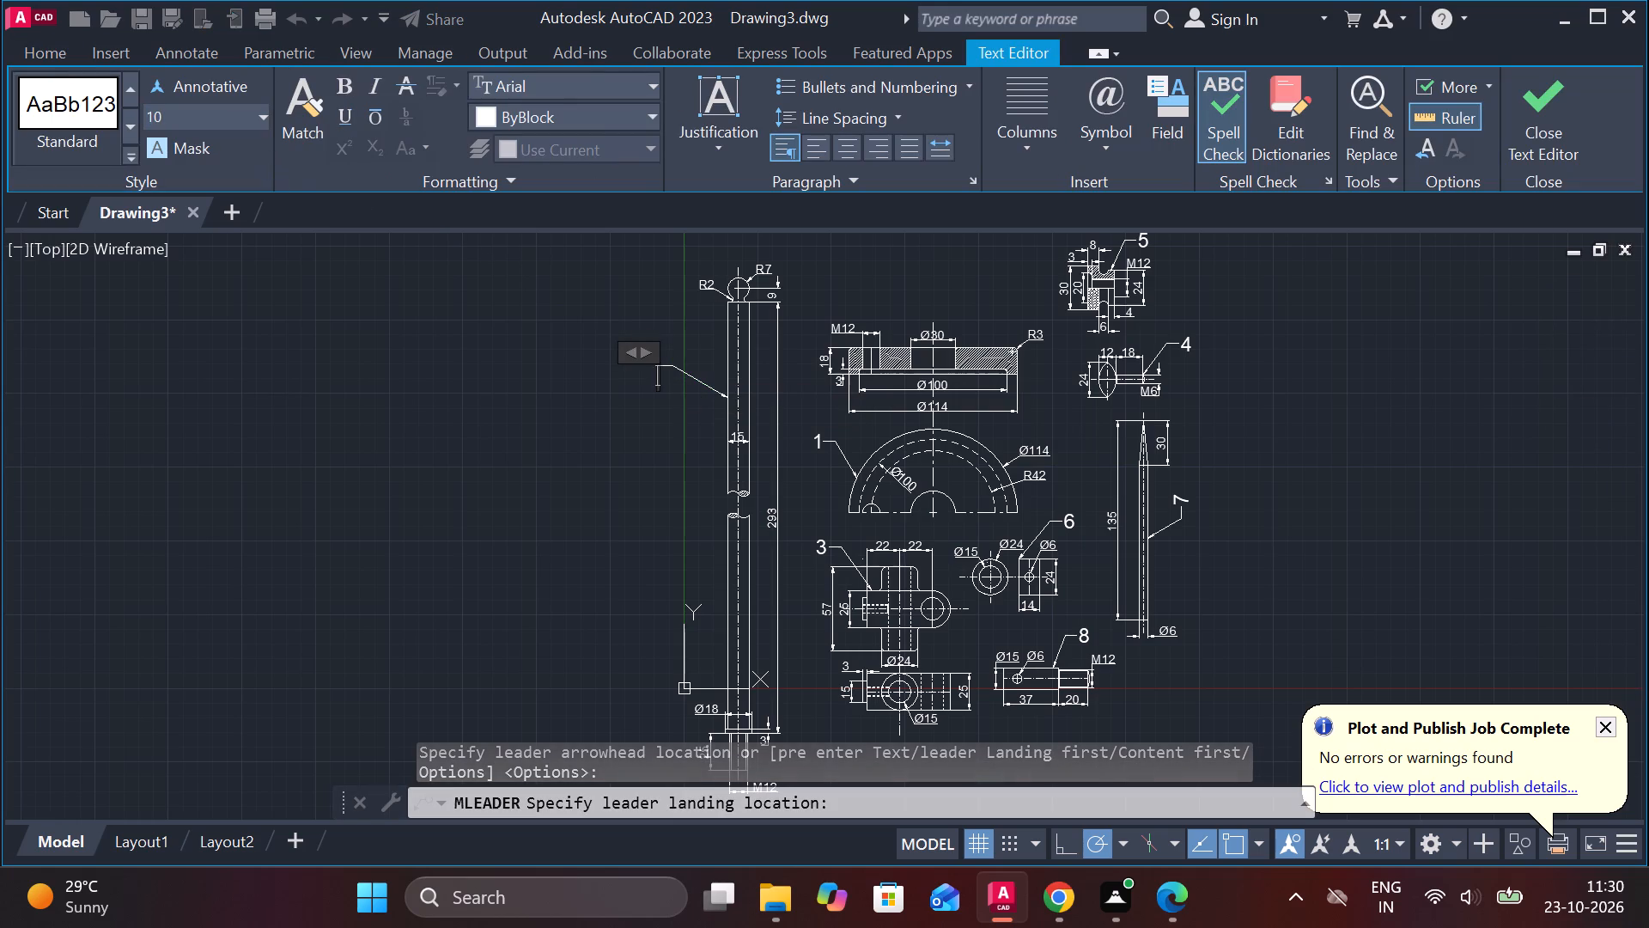
pyautogui.press('2')
pyautogui.click(1542, 116)
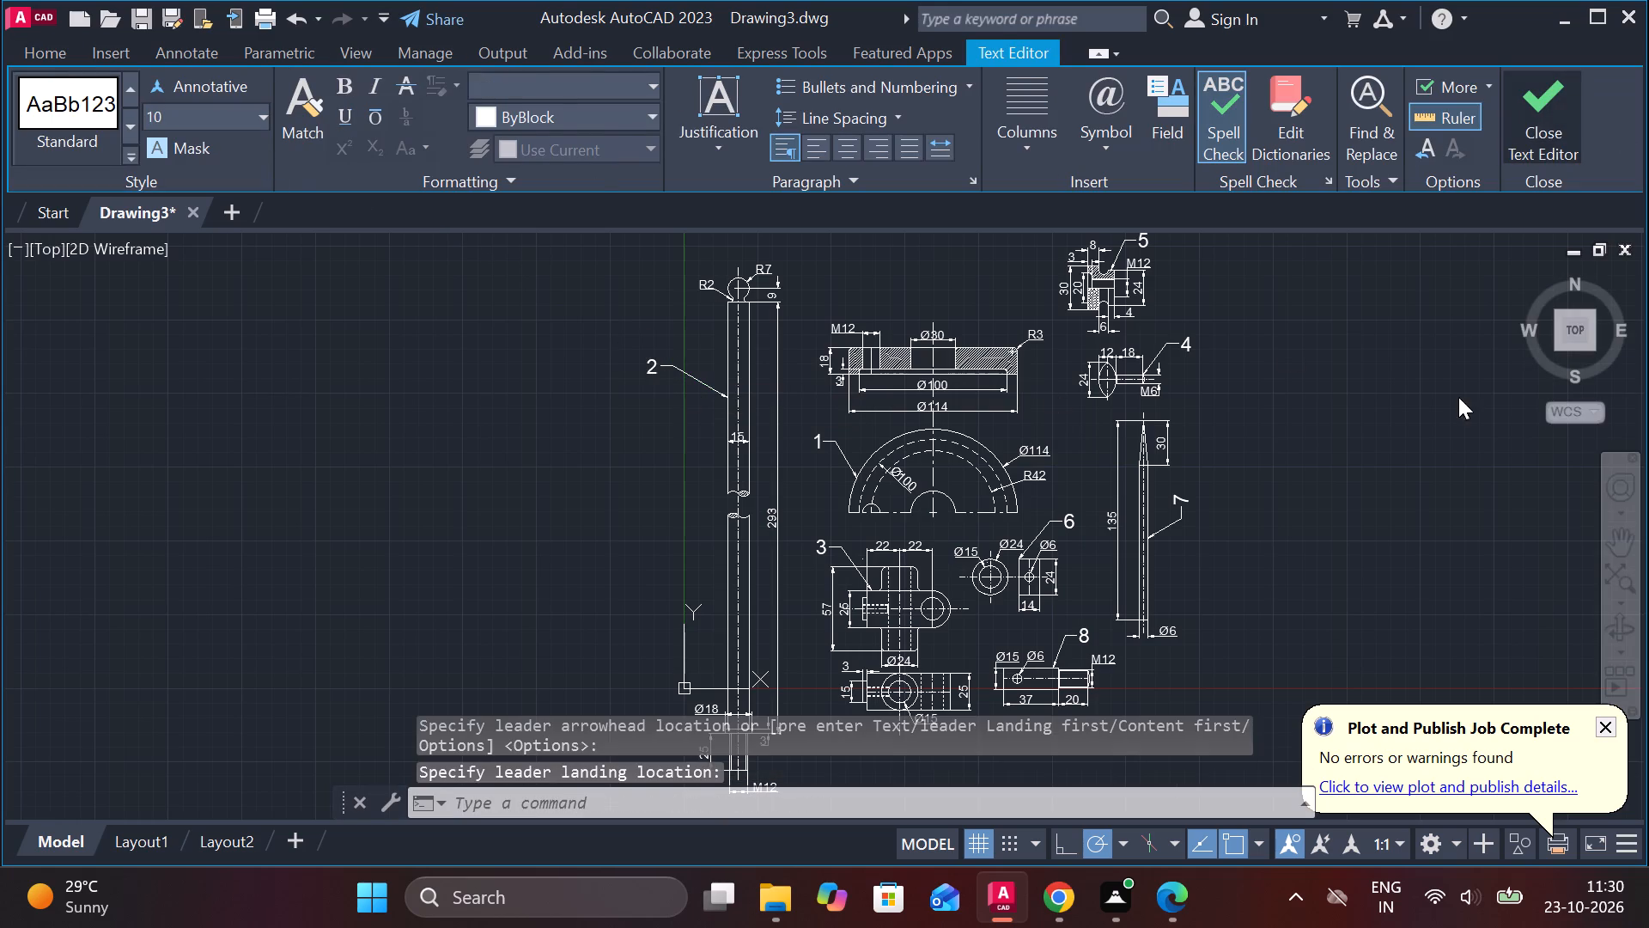
# Move the whole assembly view, with its leaders and height dimension, to the right of the part views beside the scriber.
pyautogui.scroll(-2, 1360, 447)
pyautogui.click(444, 367)
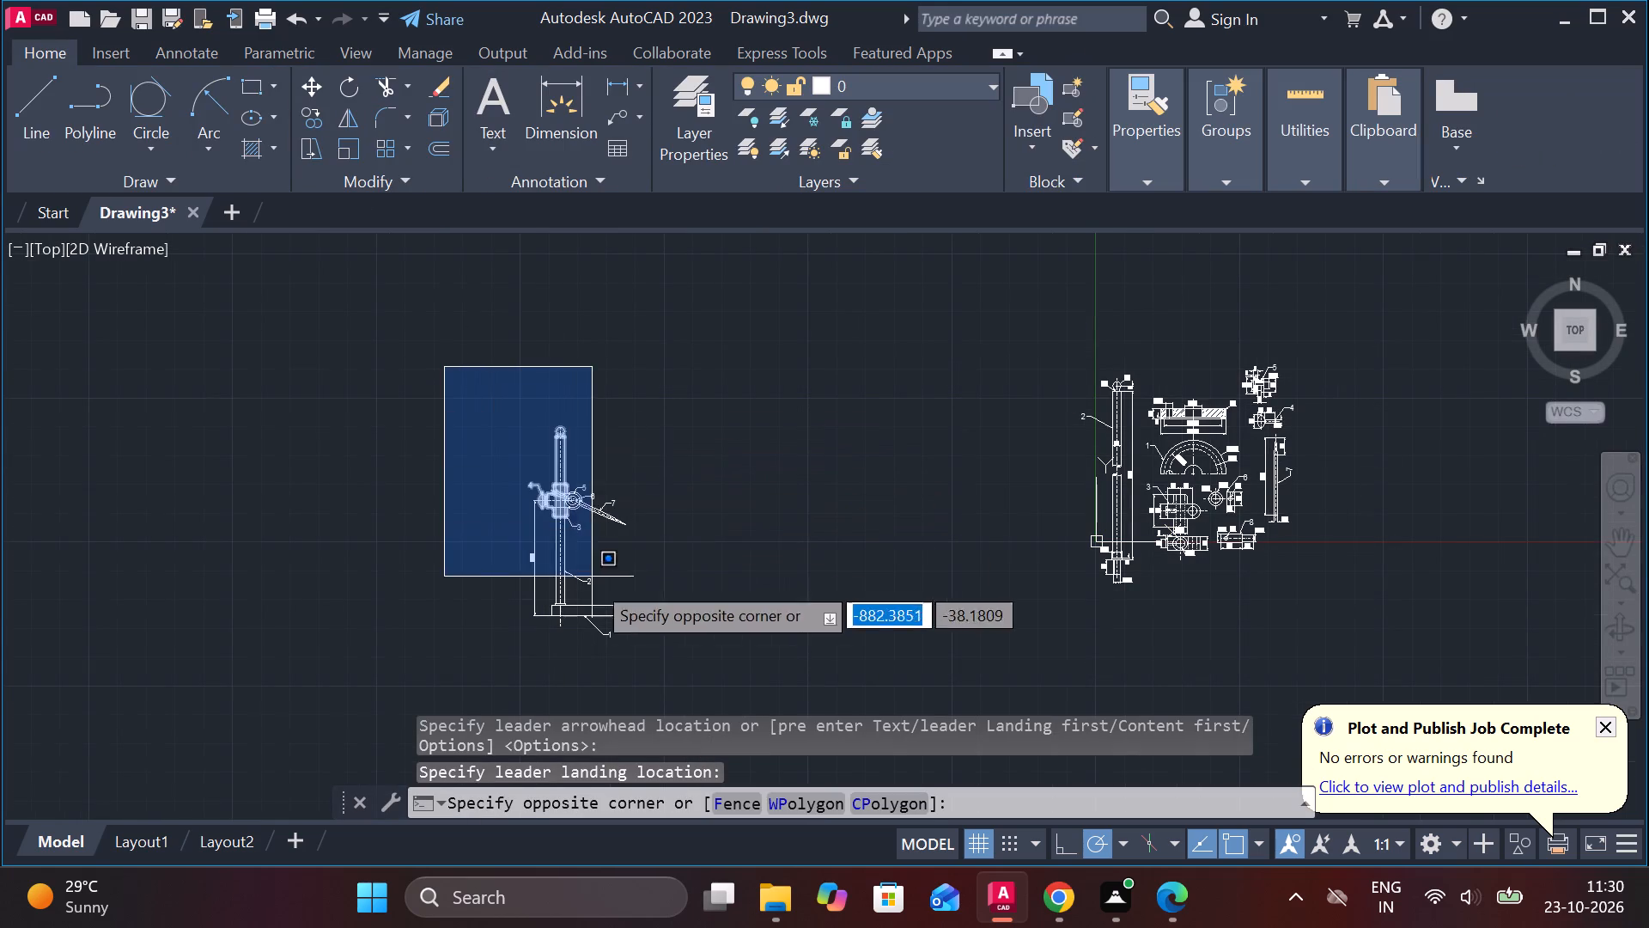
pyautogui.click(702, 656)
pyautogui.press('m')
pyautogui.press('Return')
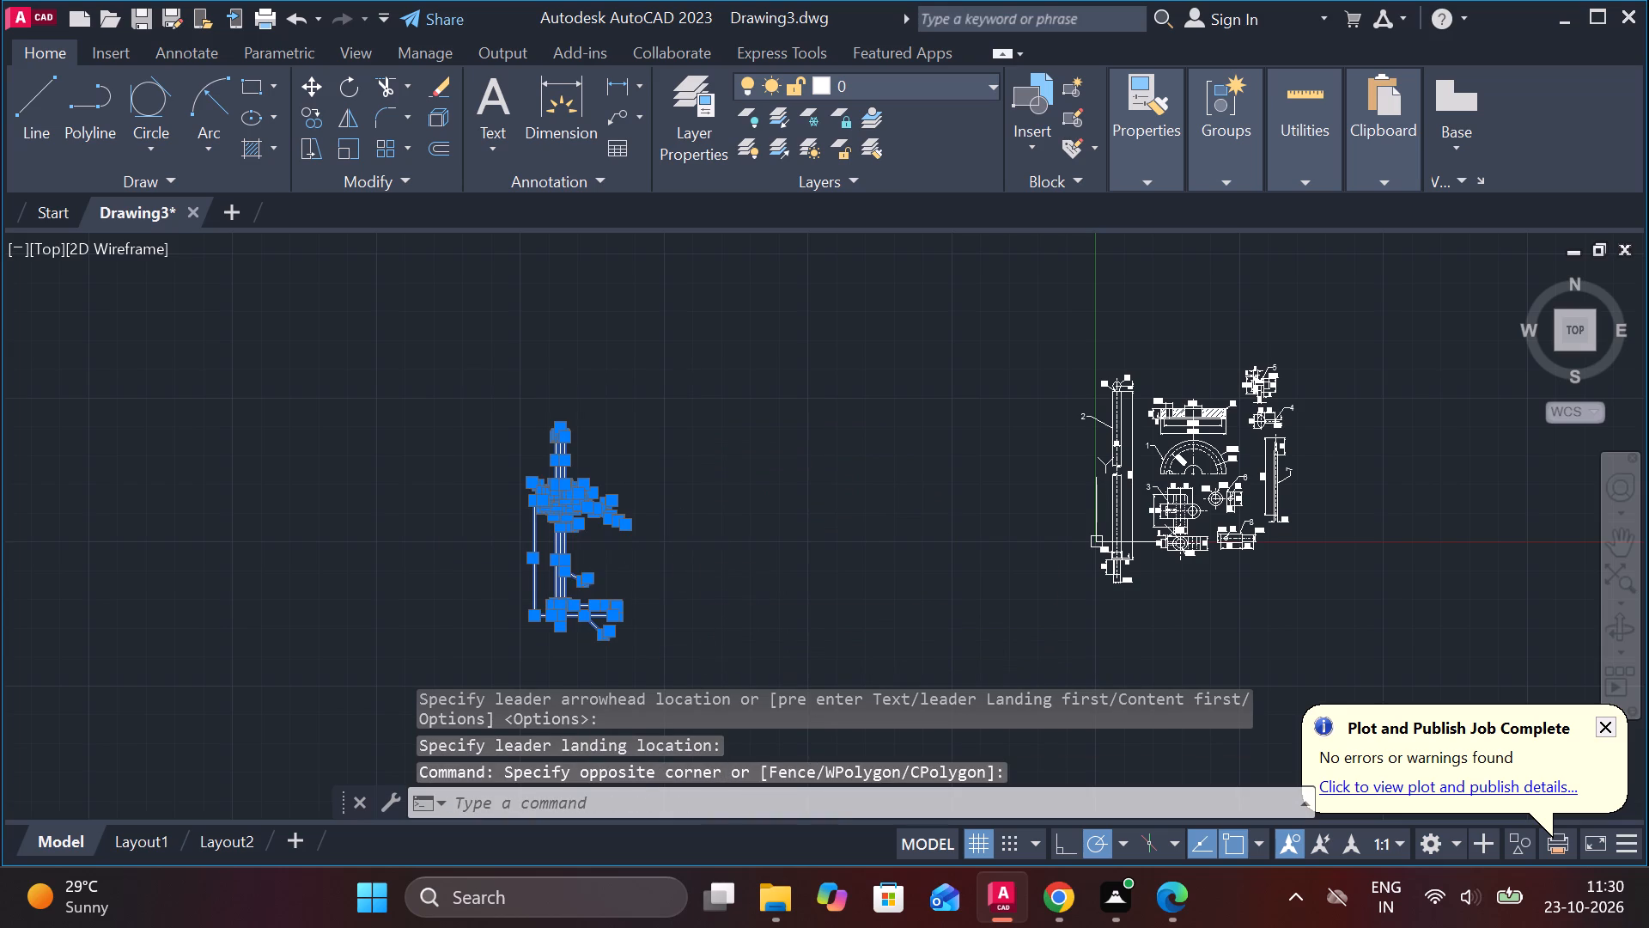
pyautogui.scroll(3, 512, 538)
pyautogui.click(512, 527)
pyautogui.scroll(-2, 606, 538)
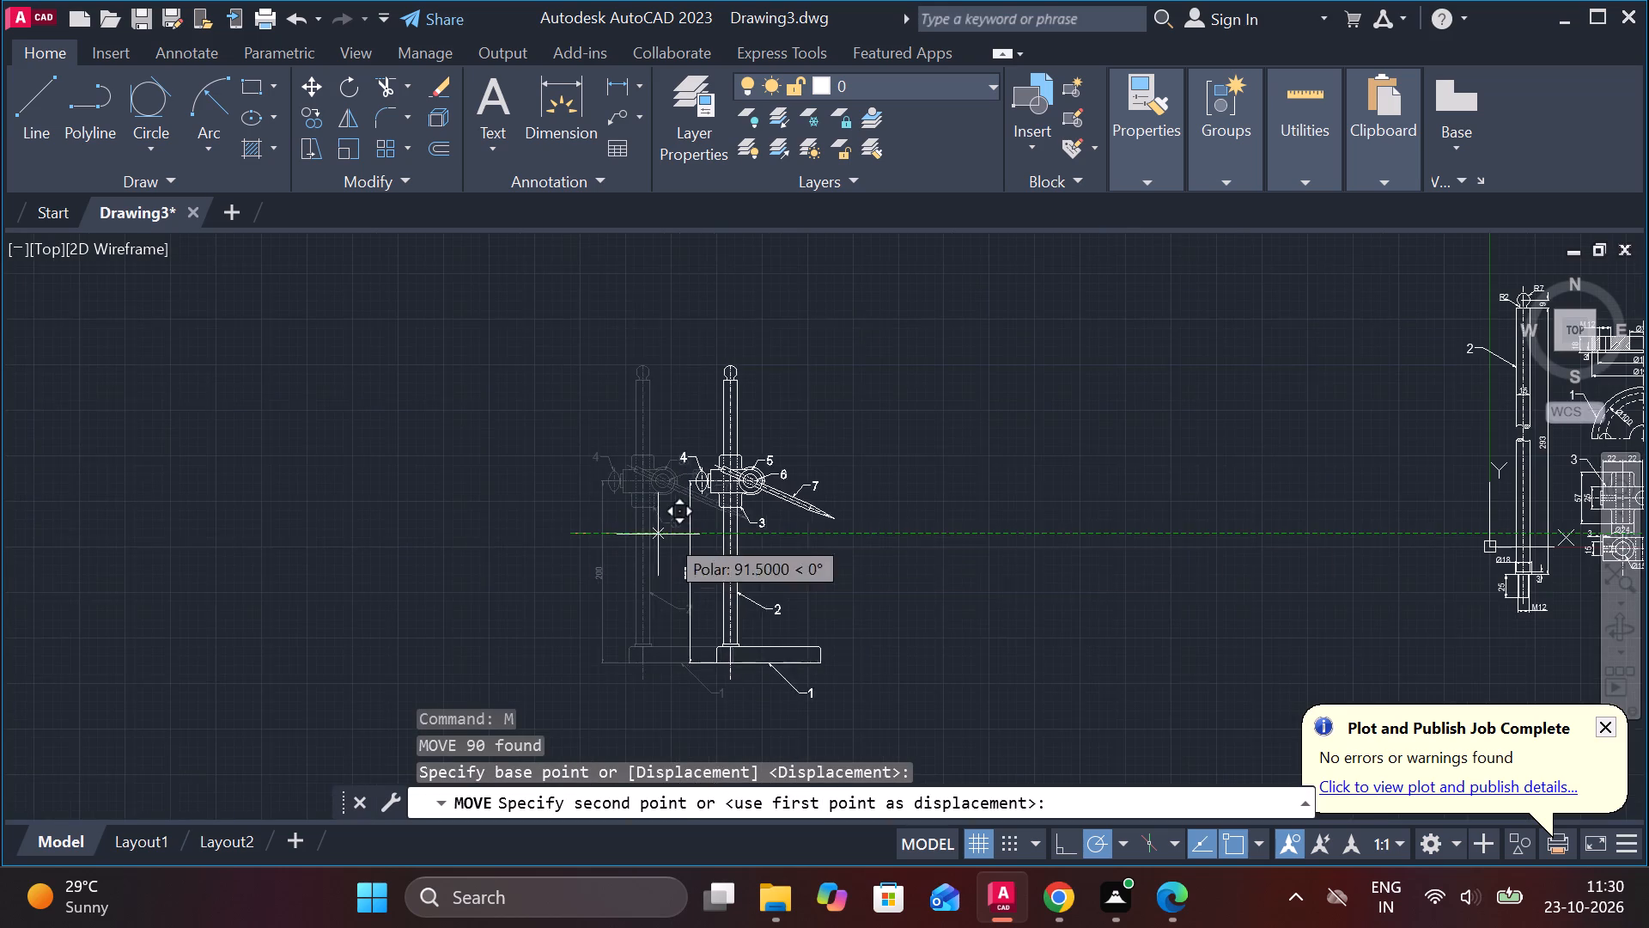
pyautogui.moveTo(1019, 548); pyautogui.dragTo(307, 522, button='middle')
pyautogui.moveTo(1009, 485); pyautogui.dragTo(783, 485, button='middle')
pyautogui.scroll(2, 884, 396)
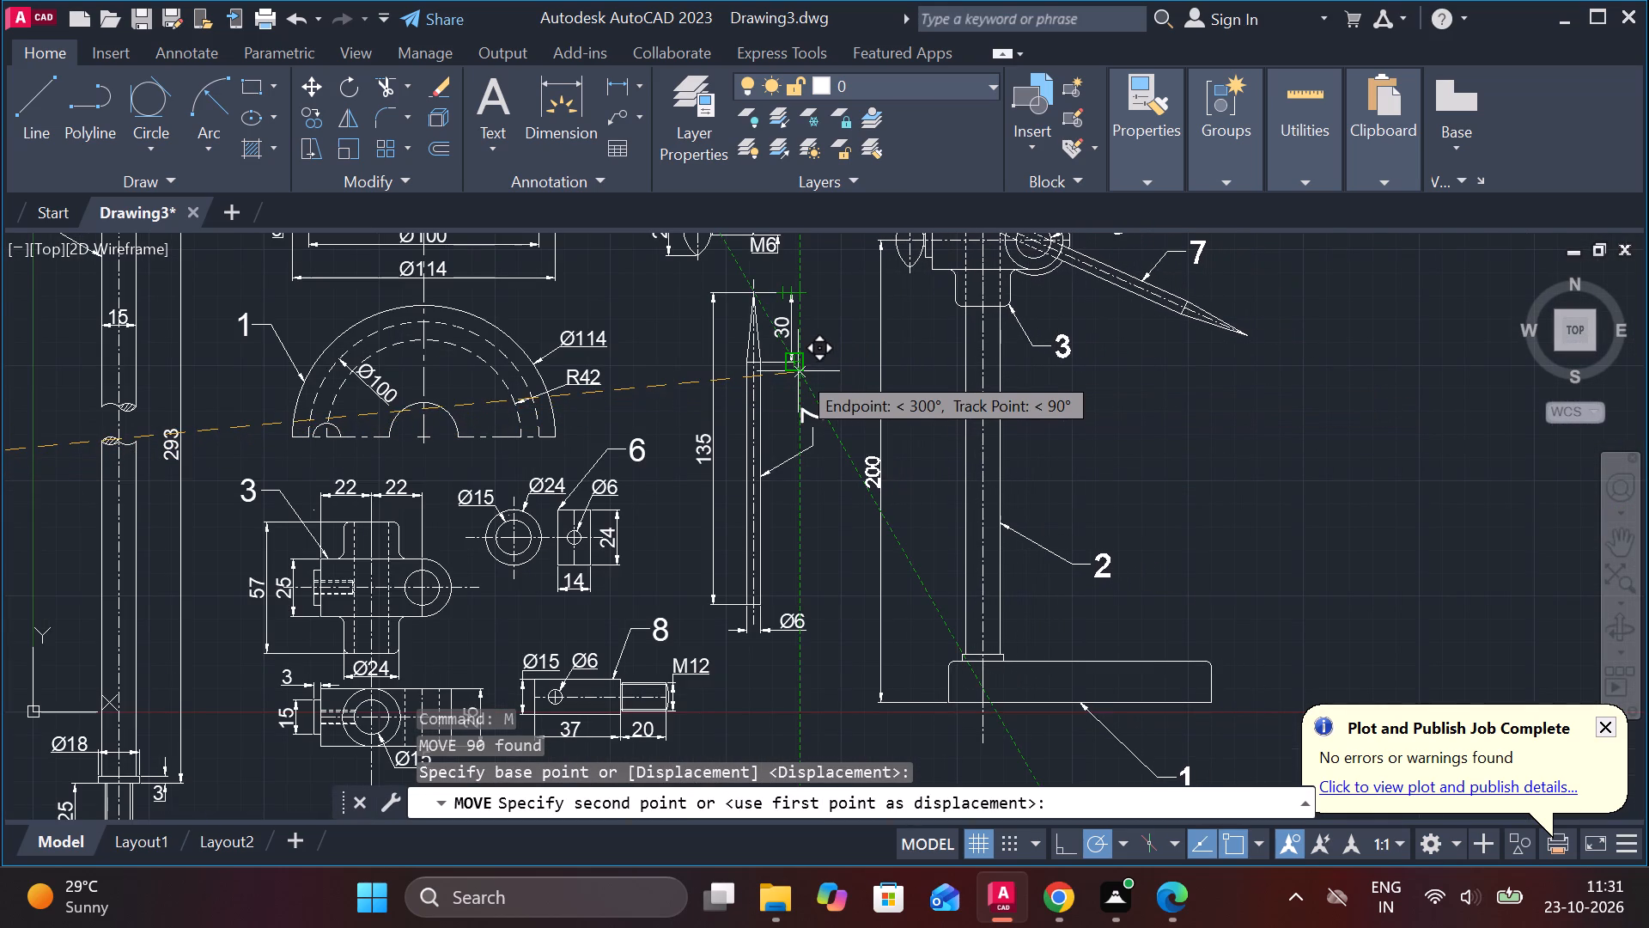
pyautogui.click(798, 371)
# Erase the leader numbered 1 below the assembly's base.
pyautogui.scroll(-2, 1071, 393)
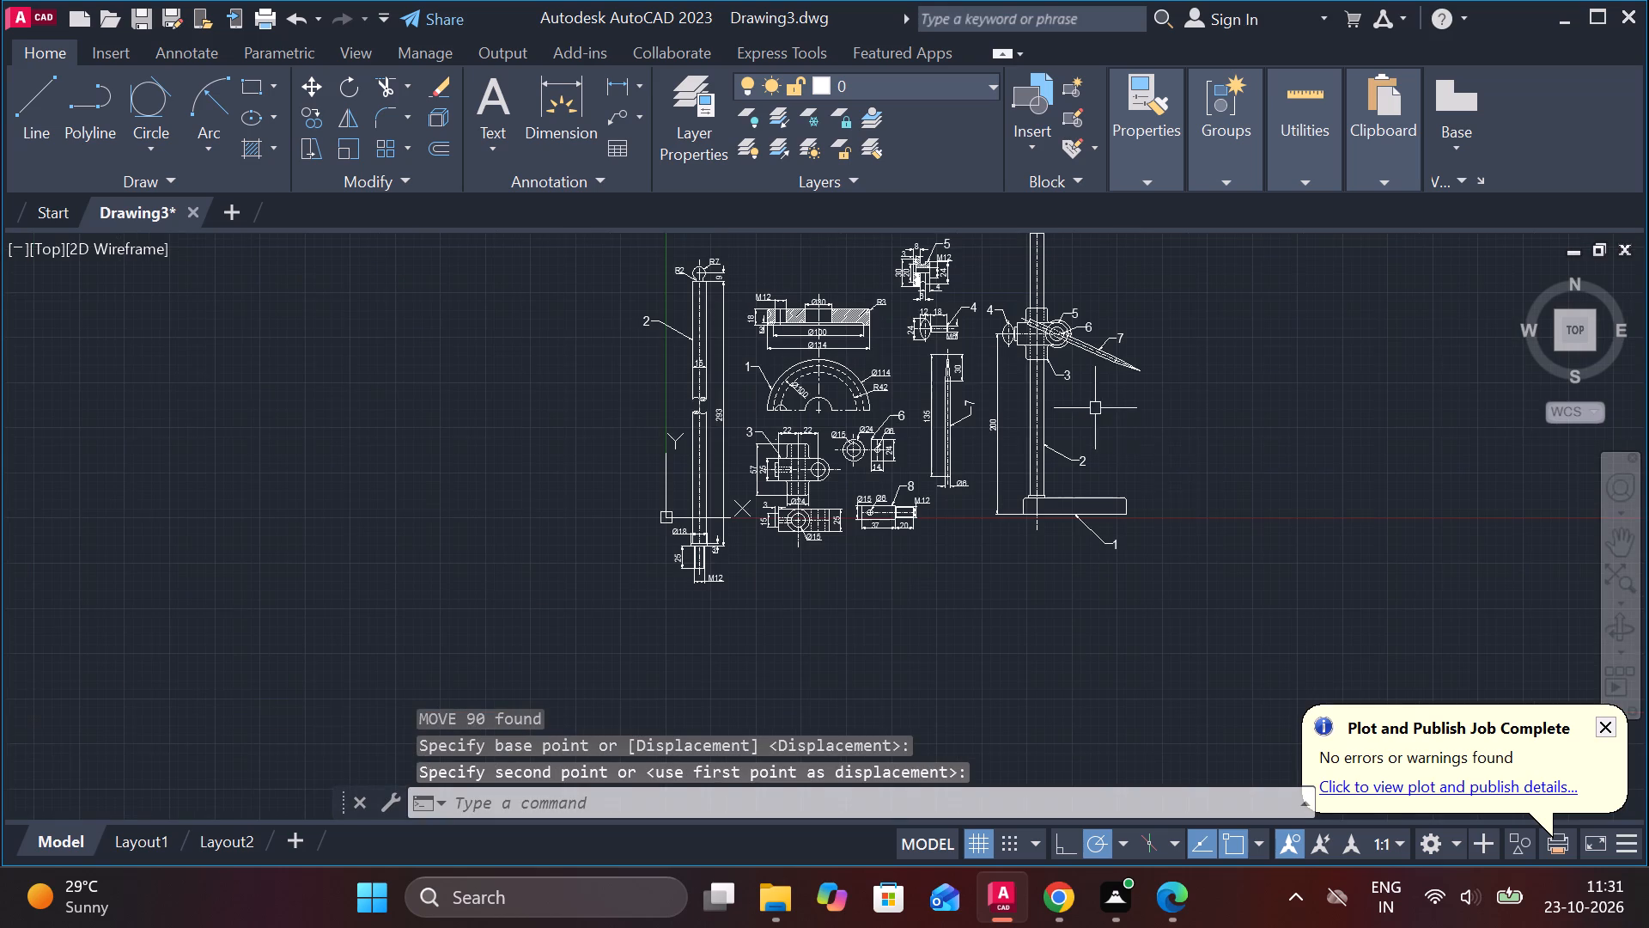
pyautogui.scroll(1, 1134, 555)
pyautogui.scroll(1, 1010, 575)
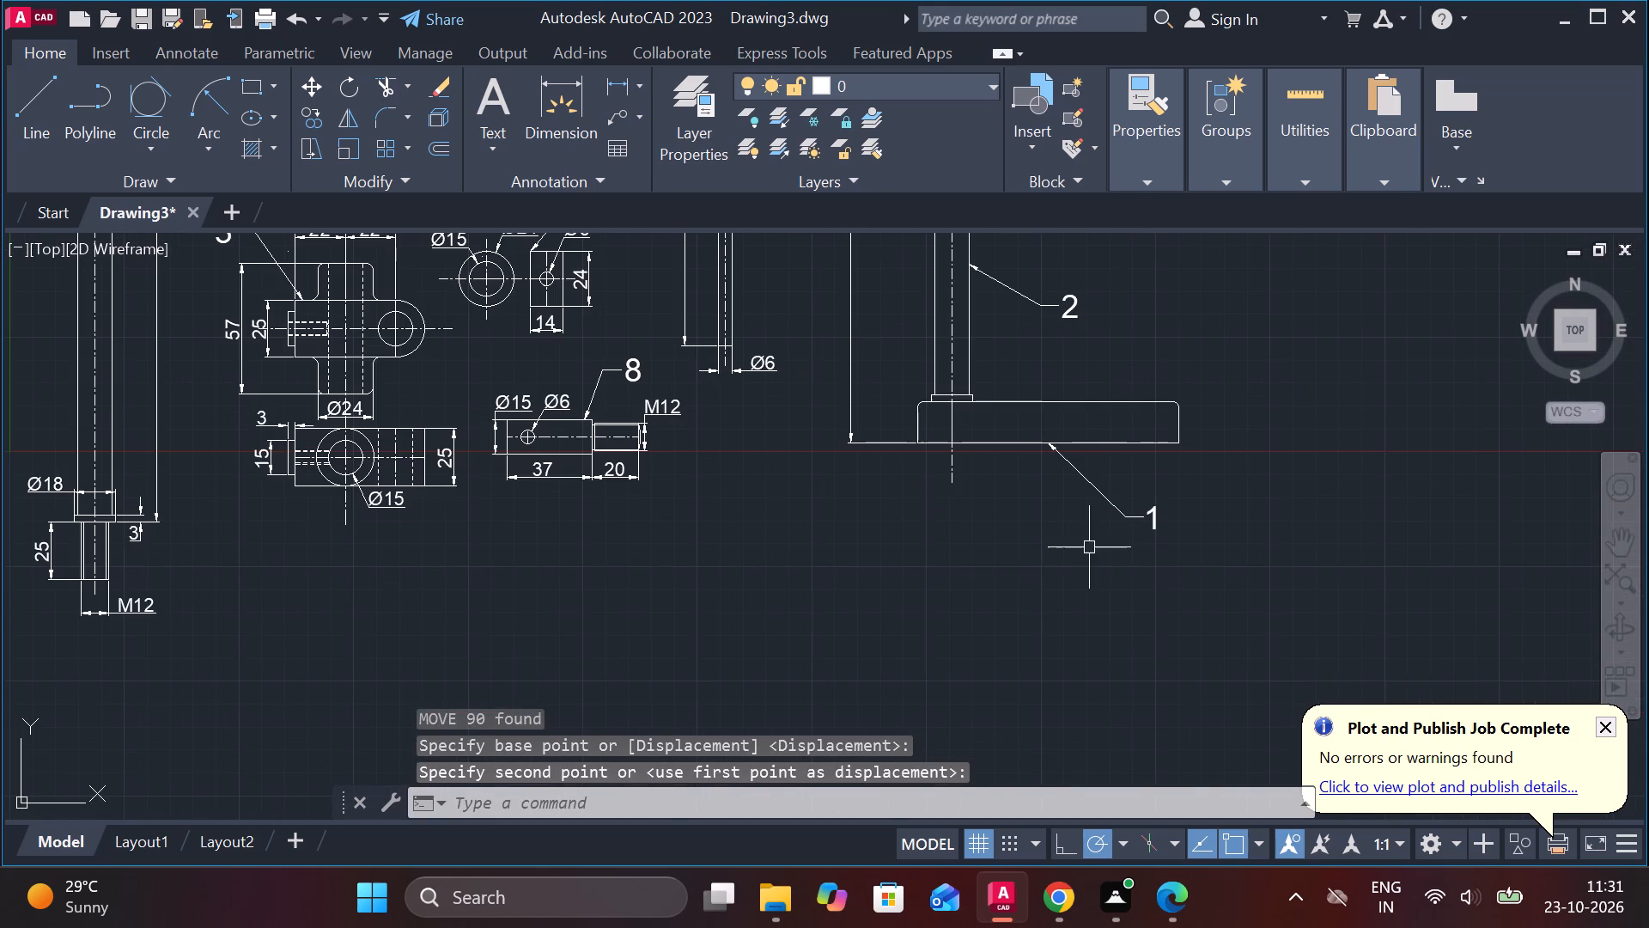
pyautogui.click(1113, 510)
pyautogui.write('E')
pyautogui.press('space')
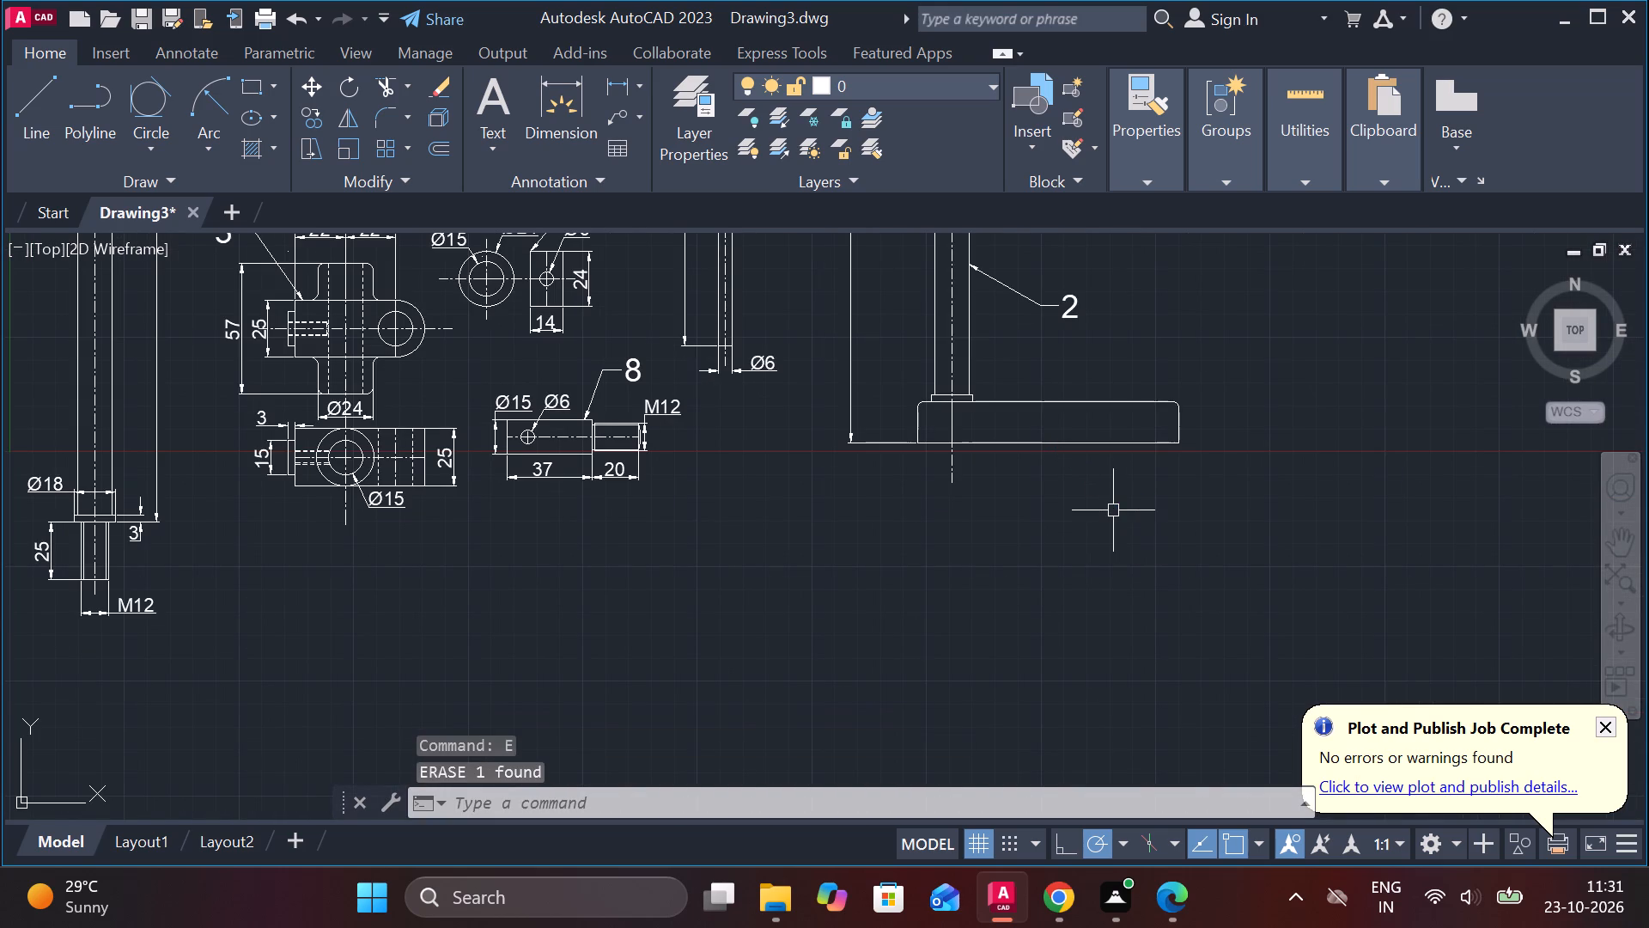
# Add a multileader pointing at the top edge of the assembly's base, with the text 1 at height 10.
pyautogui.click(623, 113)
pyautogui.click(1107, 410)
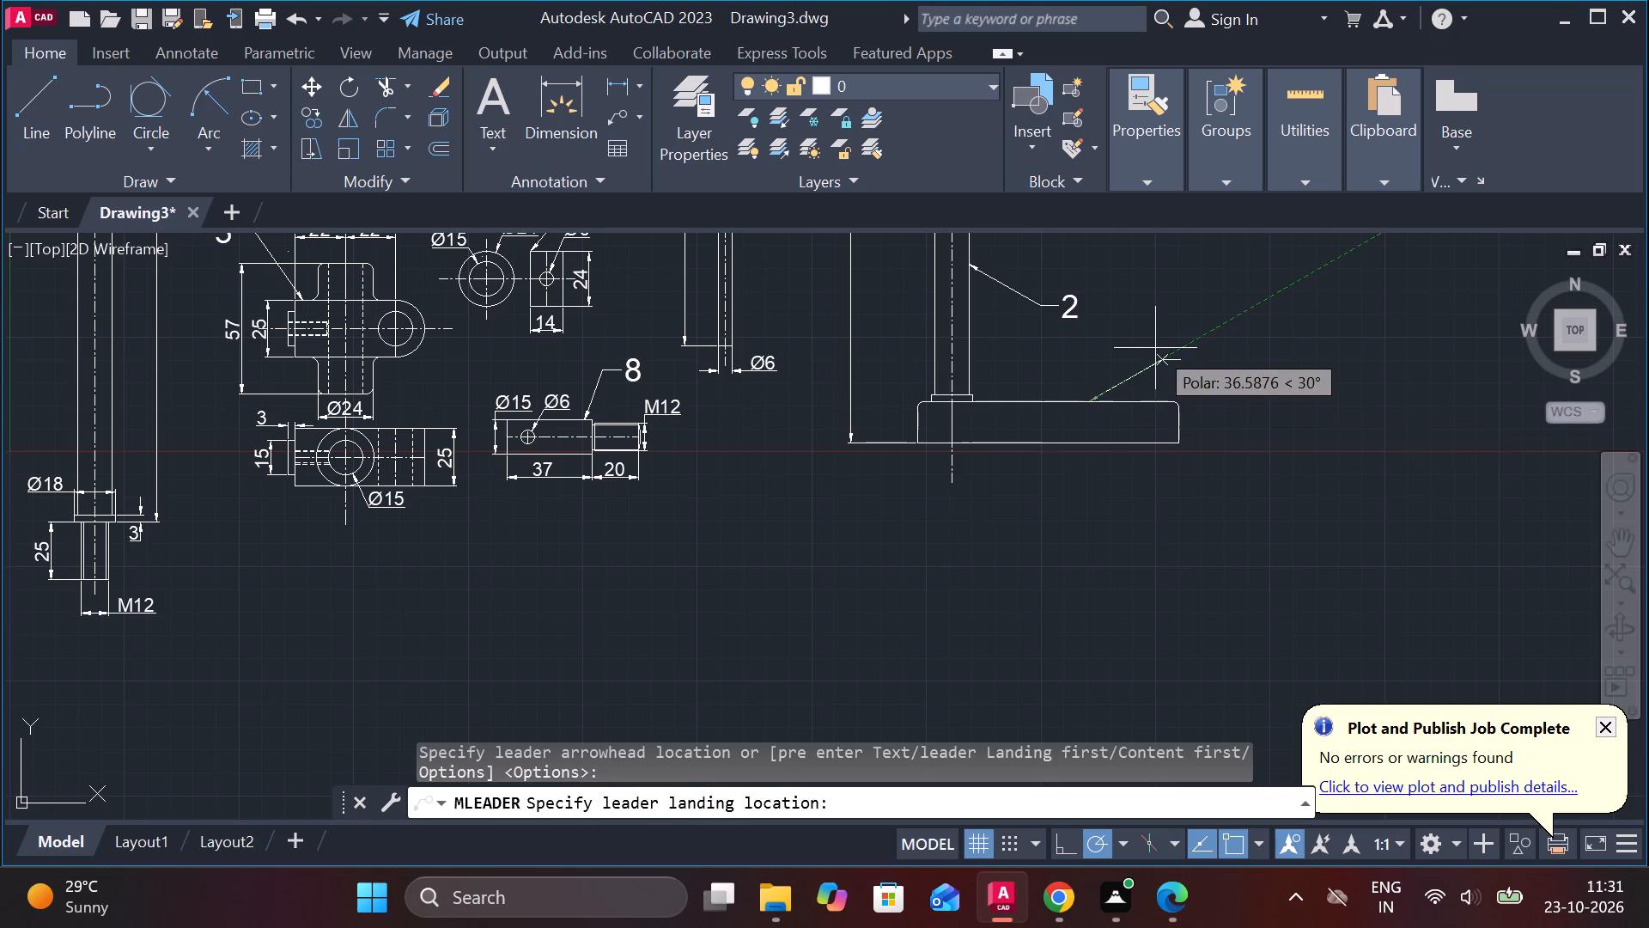
pyautogui.click(1150, 338)
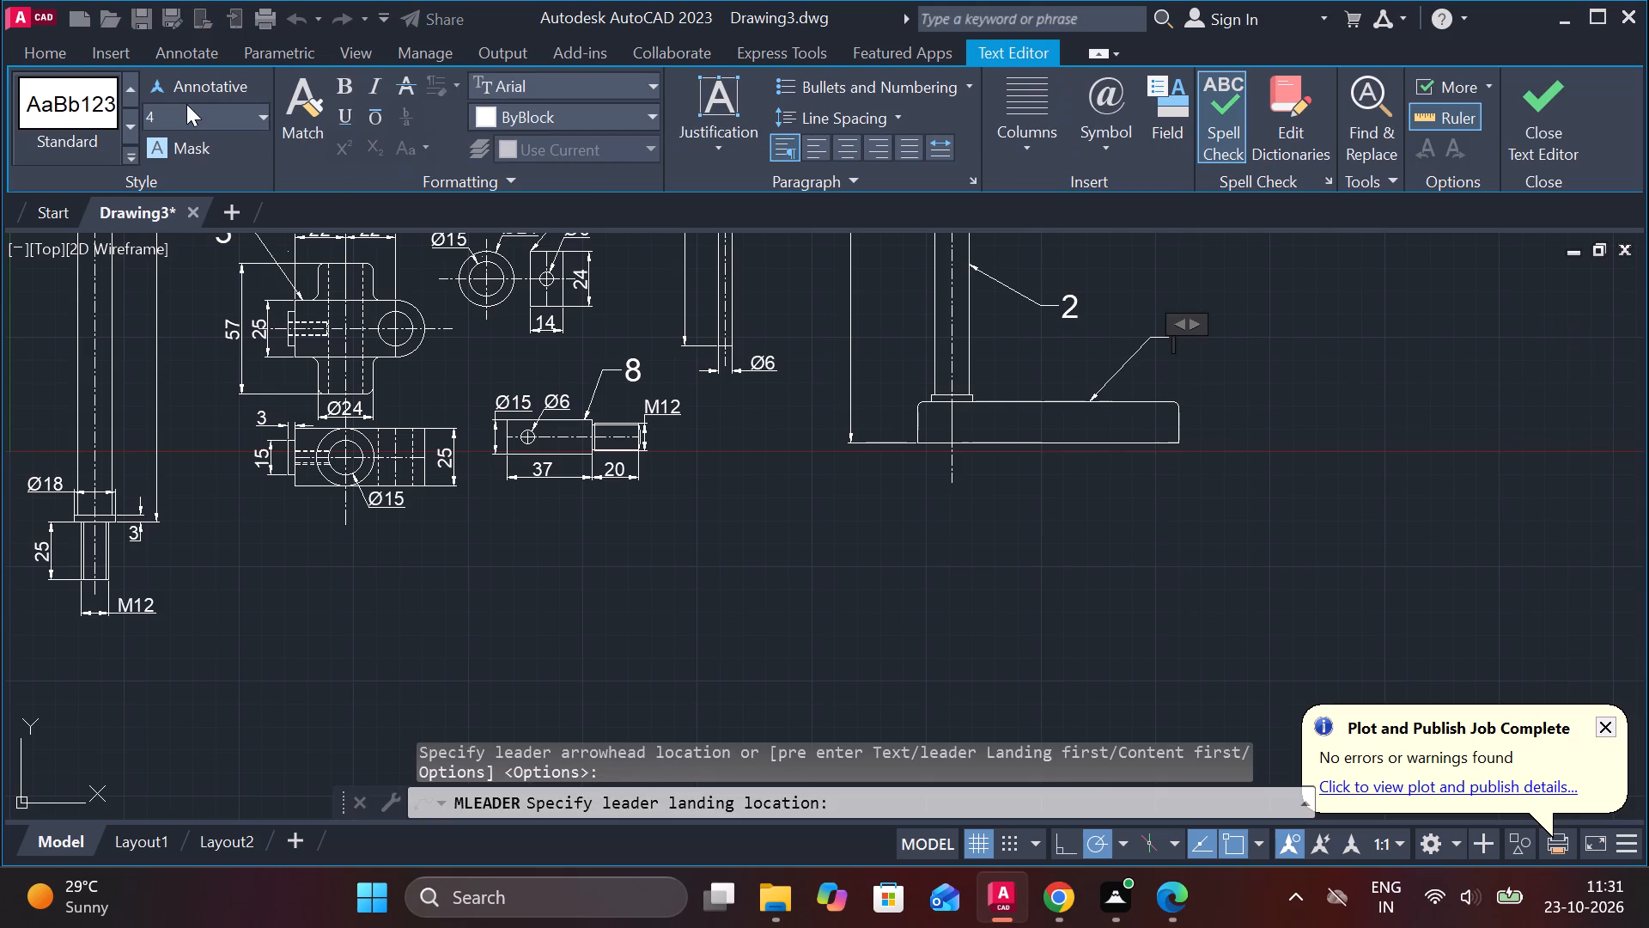
pyautogui.click(186, 104)
pyautogui.write('10')
pyautogui.press('Return')
pyautogui.press('1')
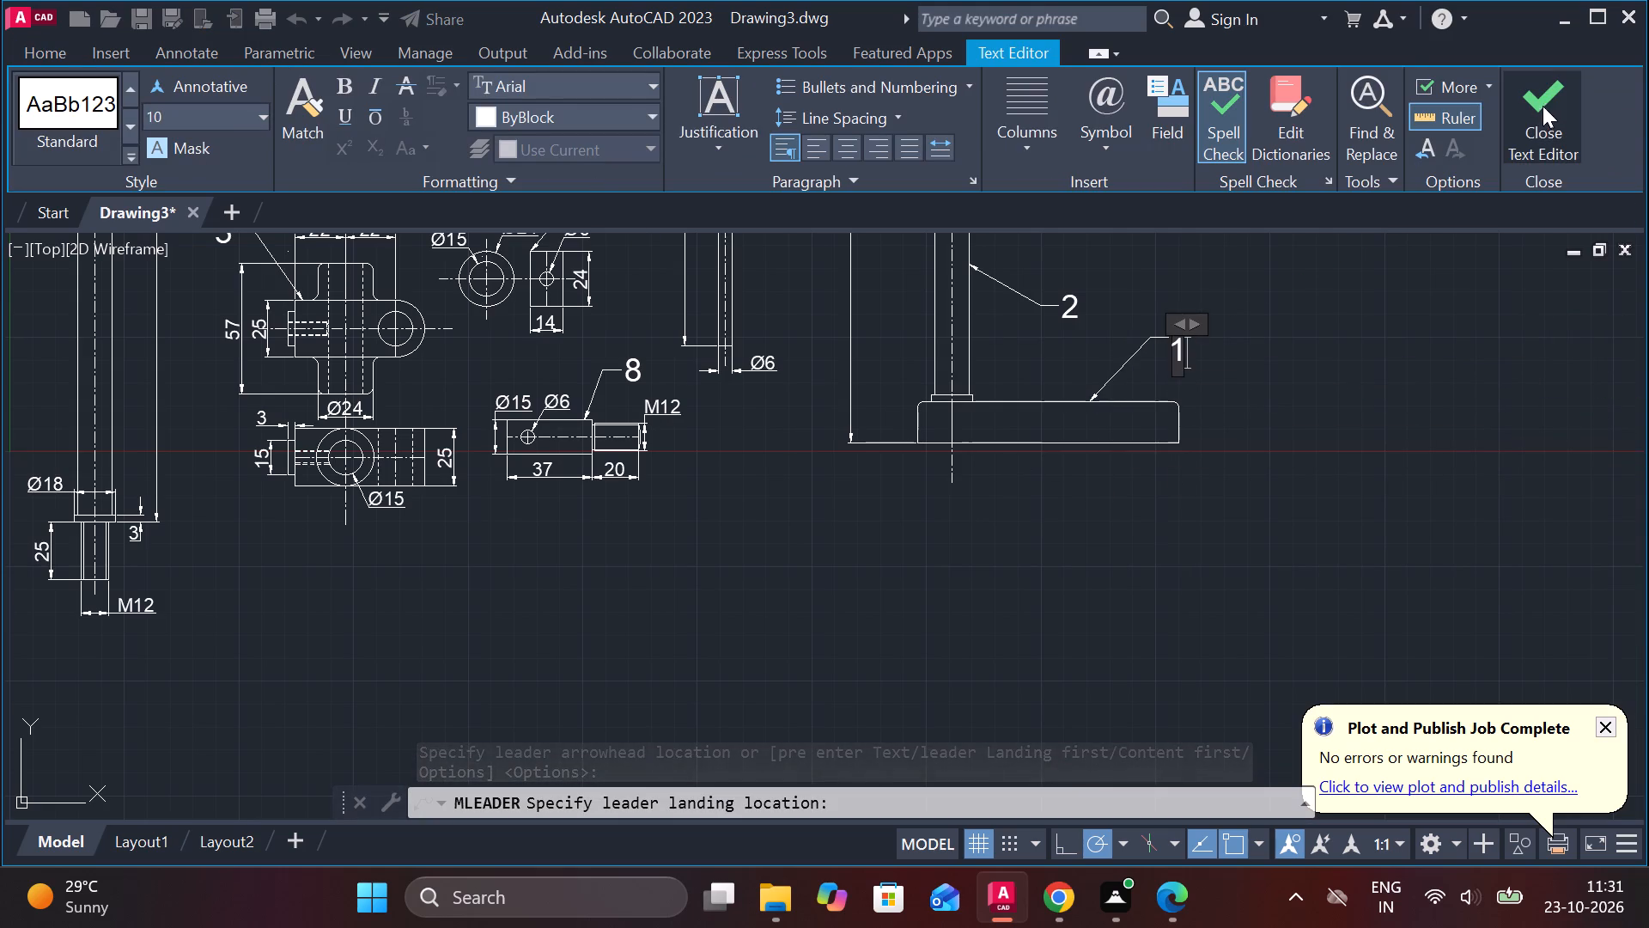
pyautogui.click(1541, 108)
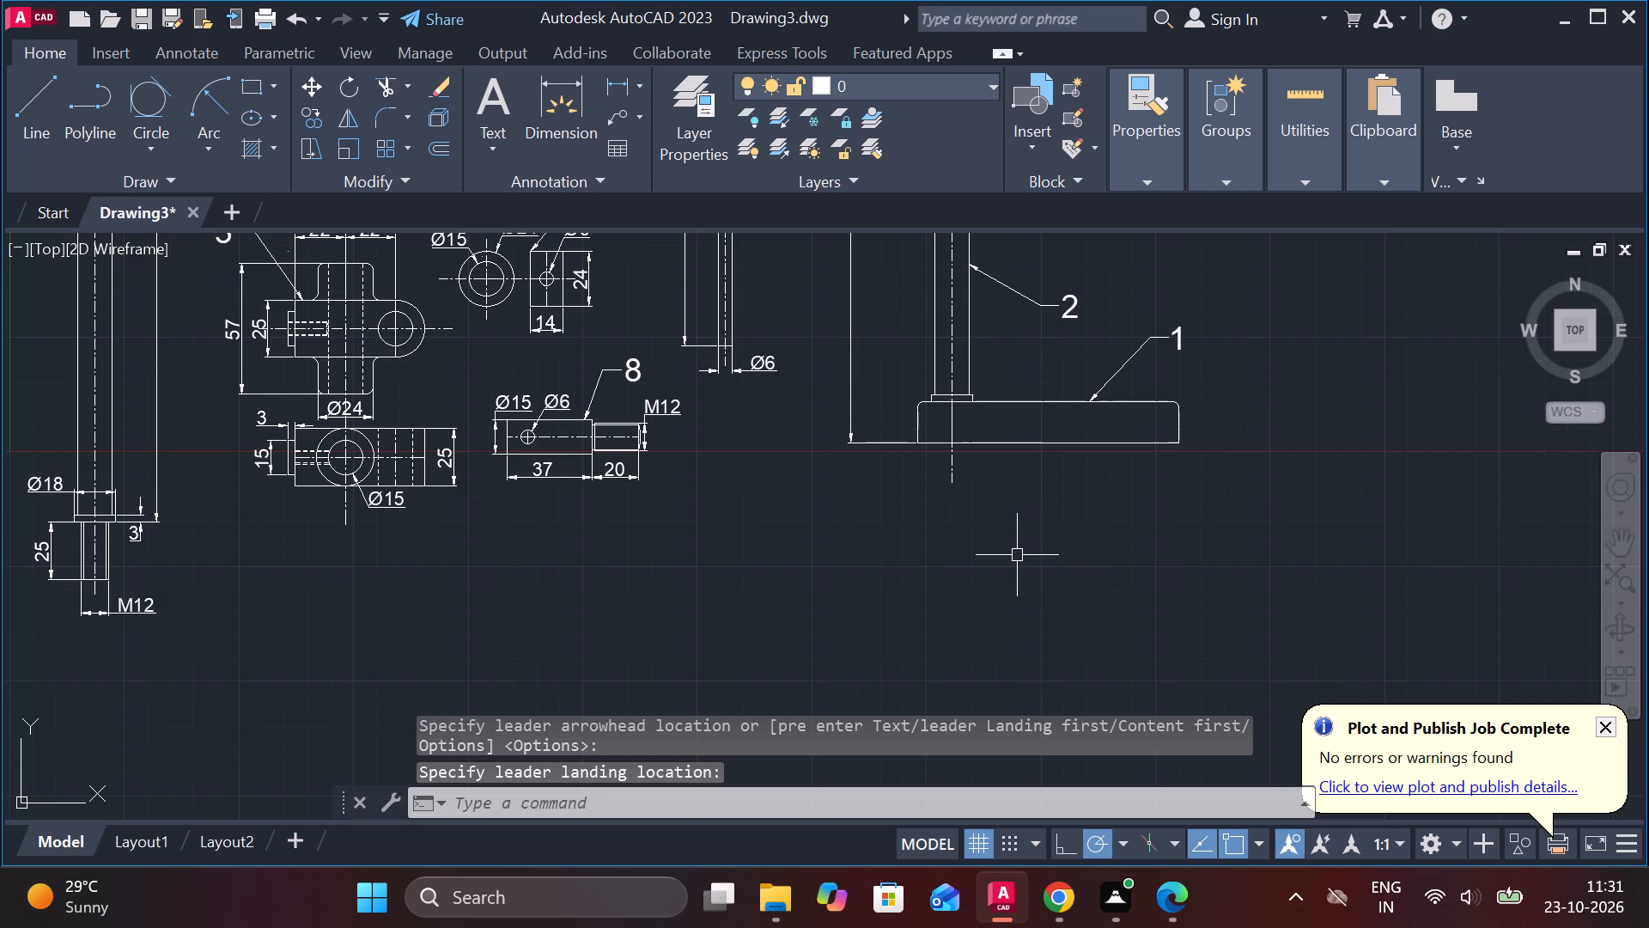
# Write the multiline text SURFACE GAUGE ASSEMBLY VIEW below the assembly's base.
pyautogui.press('m')
pyautogui.press('t')
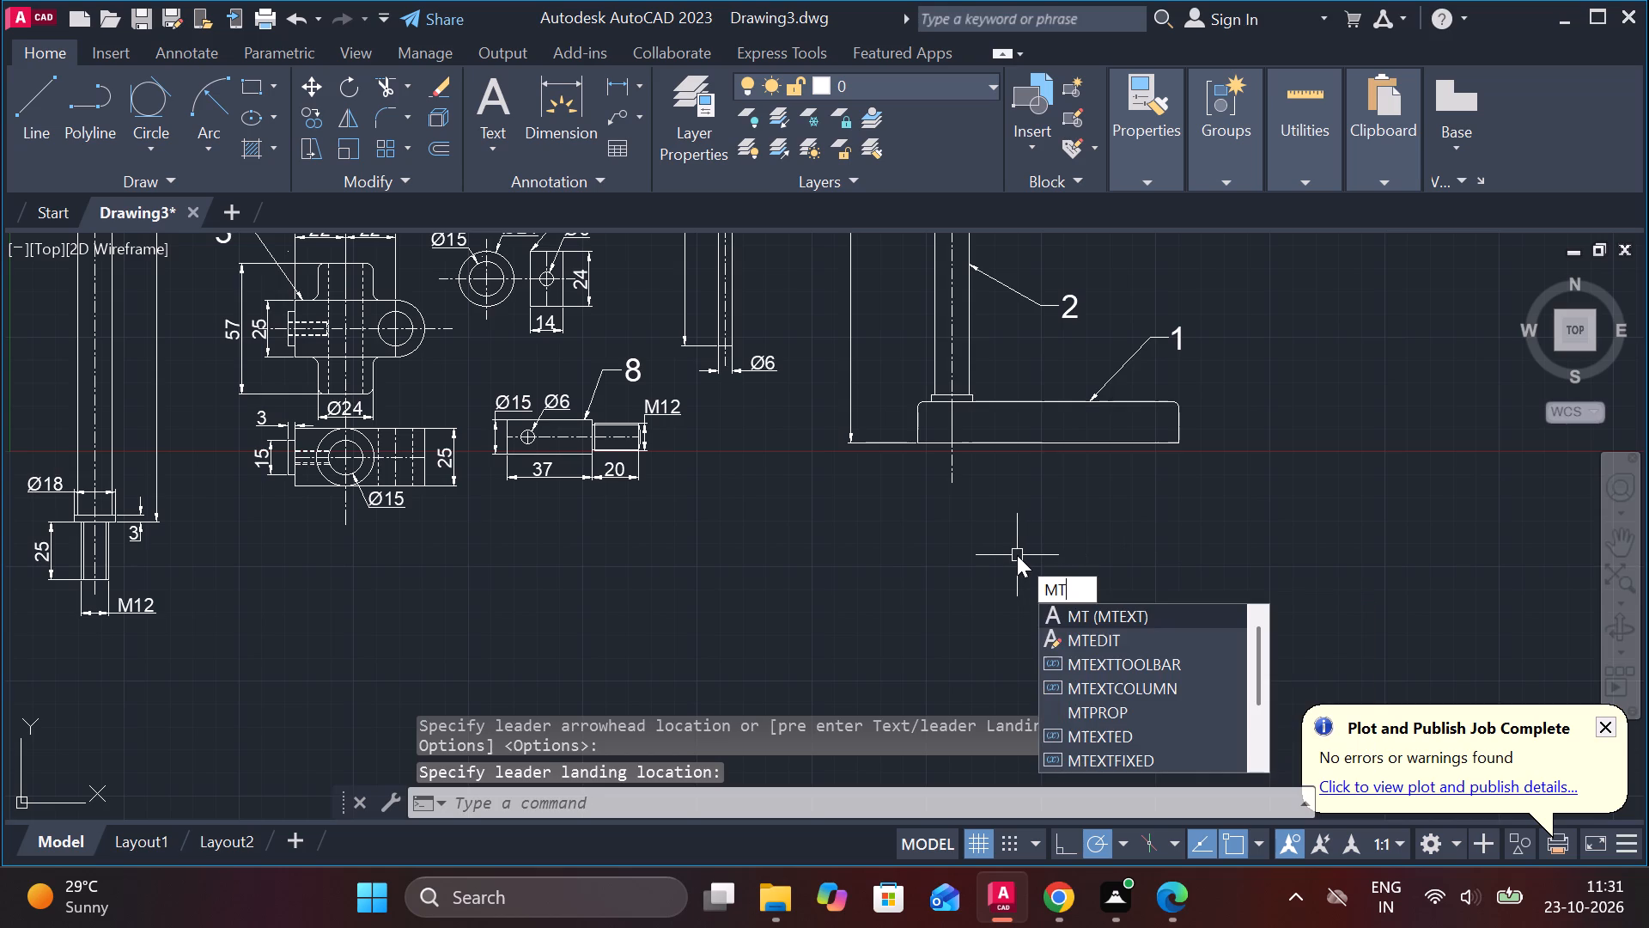
pyautogui.press('Return')
pyautogui.click(842, 499)
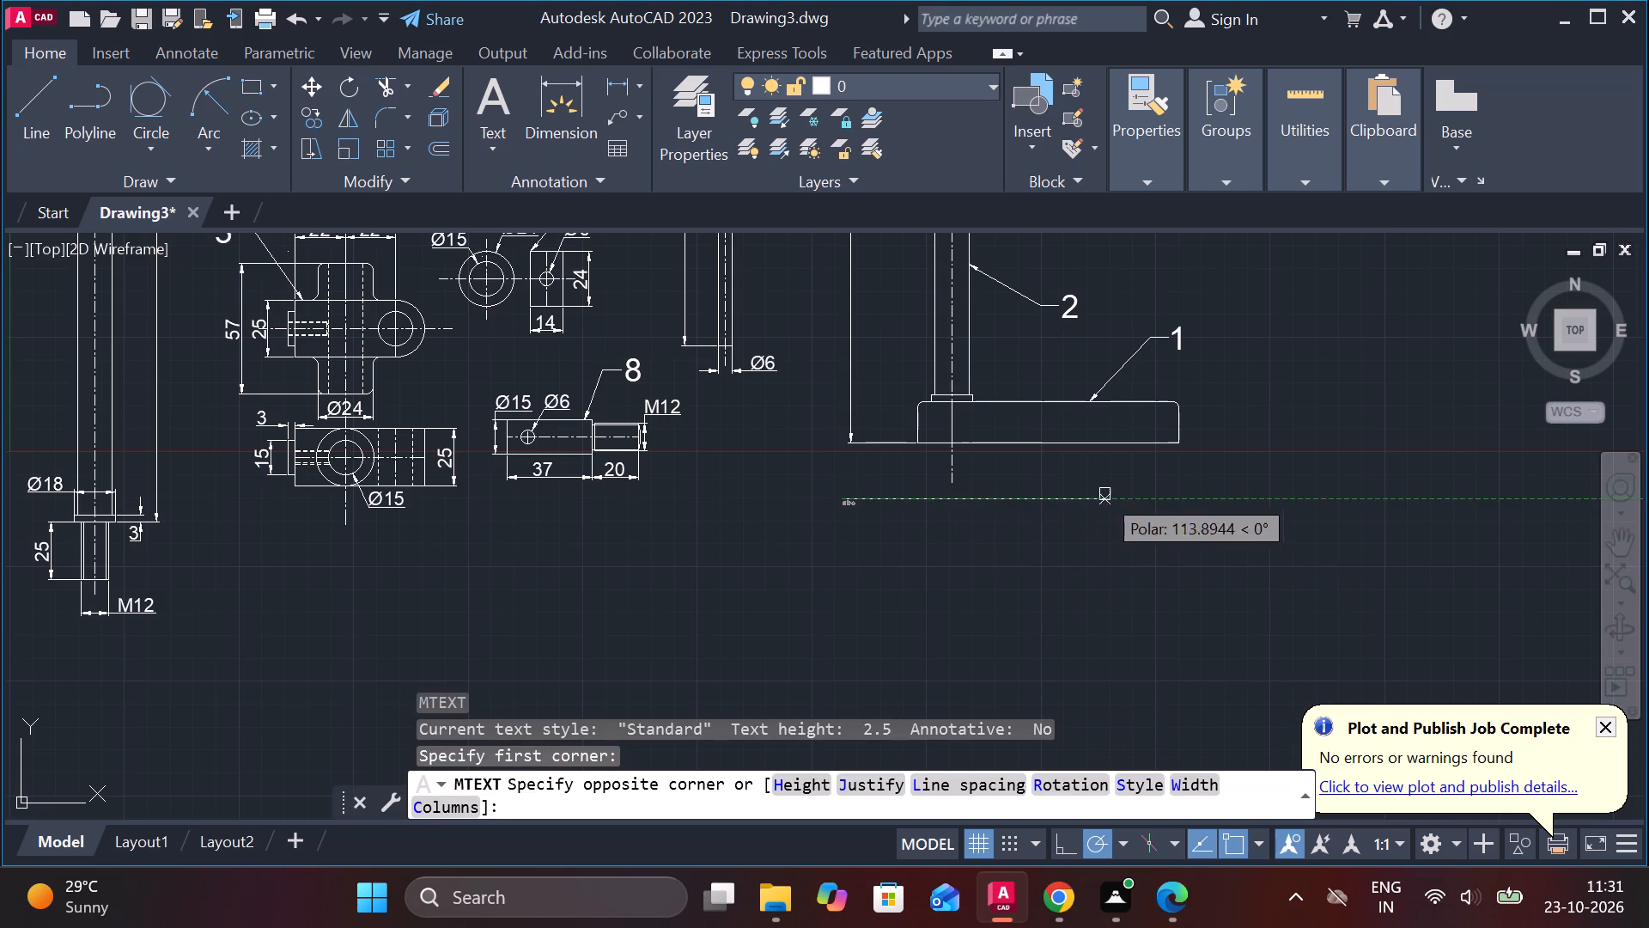
pyautogui.moveTo(1194, 485); pyautogui.dragTo(1194, 495)
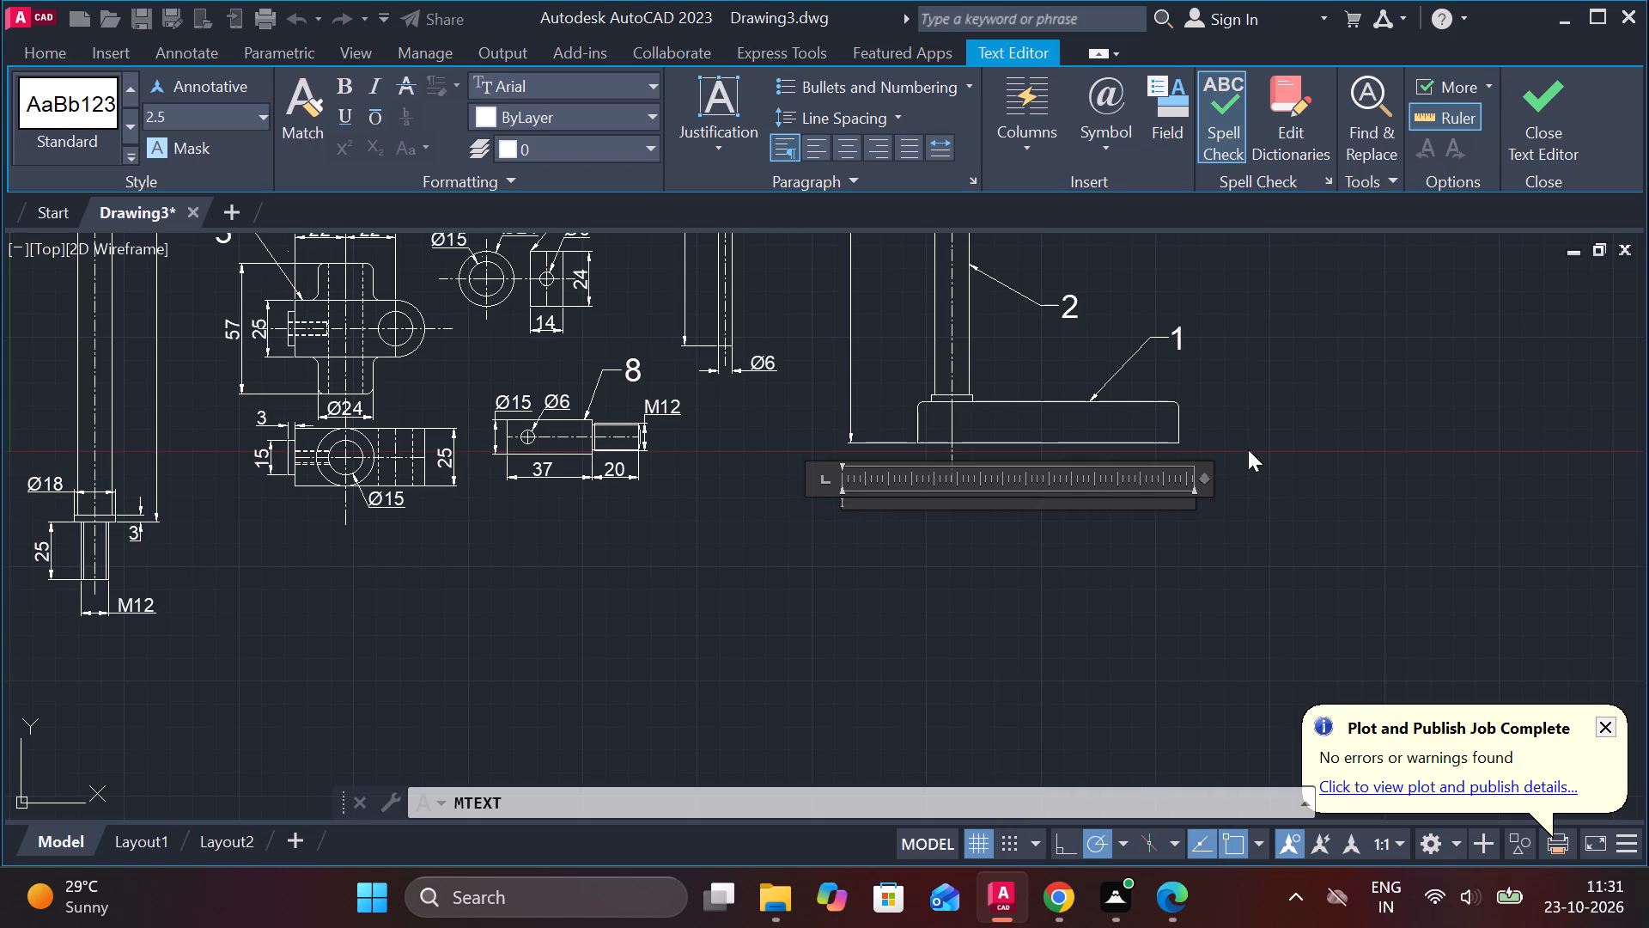
pyautogui.write('SUR')
pyautogui.write('FACE G')
pyautogui.write('AUGE')
pyautogui.press('space')
pyautogui.write('ASSEMBLY')
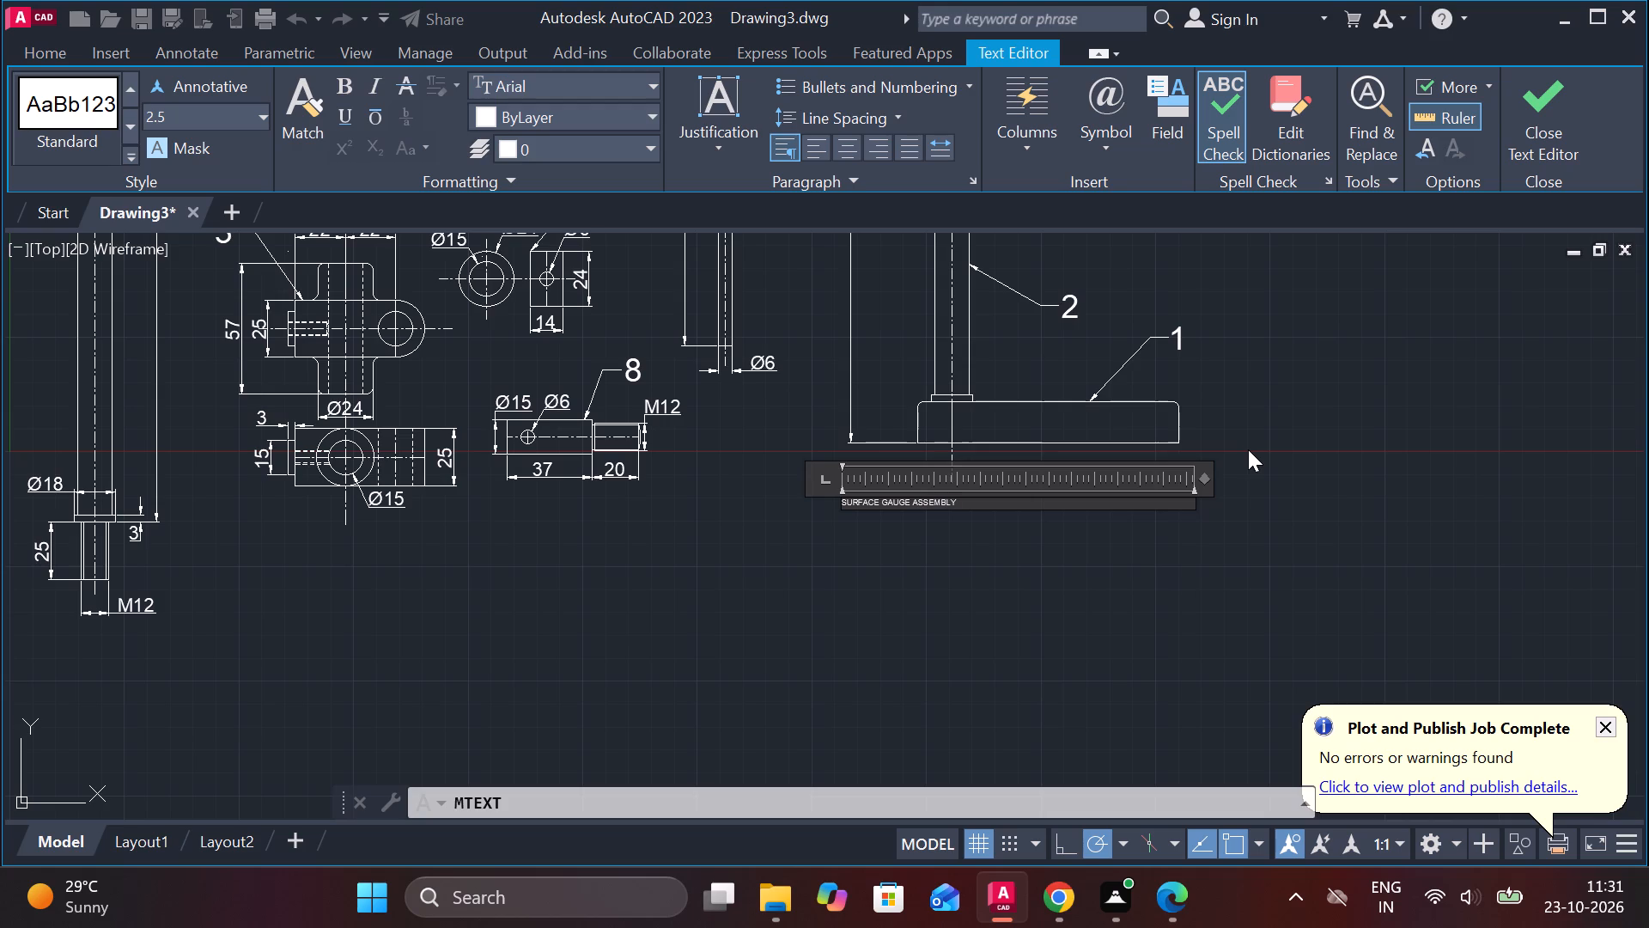
pyautogui.press('space')
pyautogui.write('VIEW')
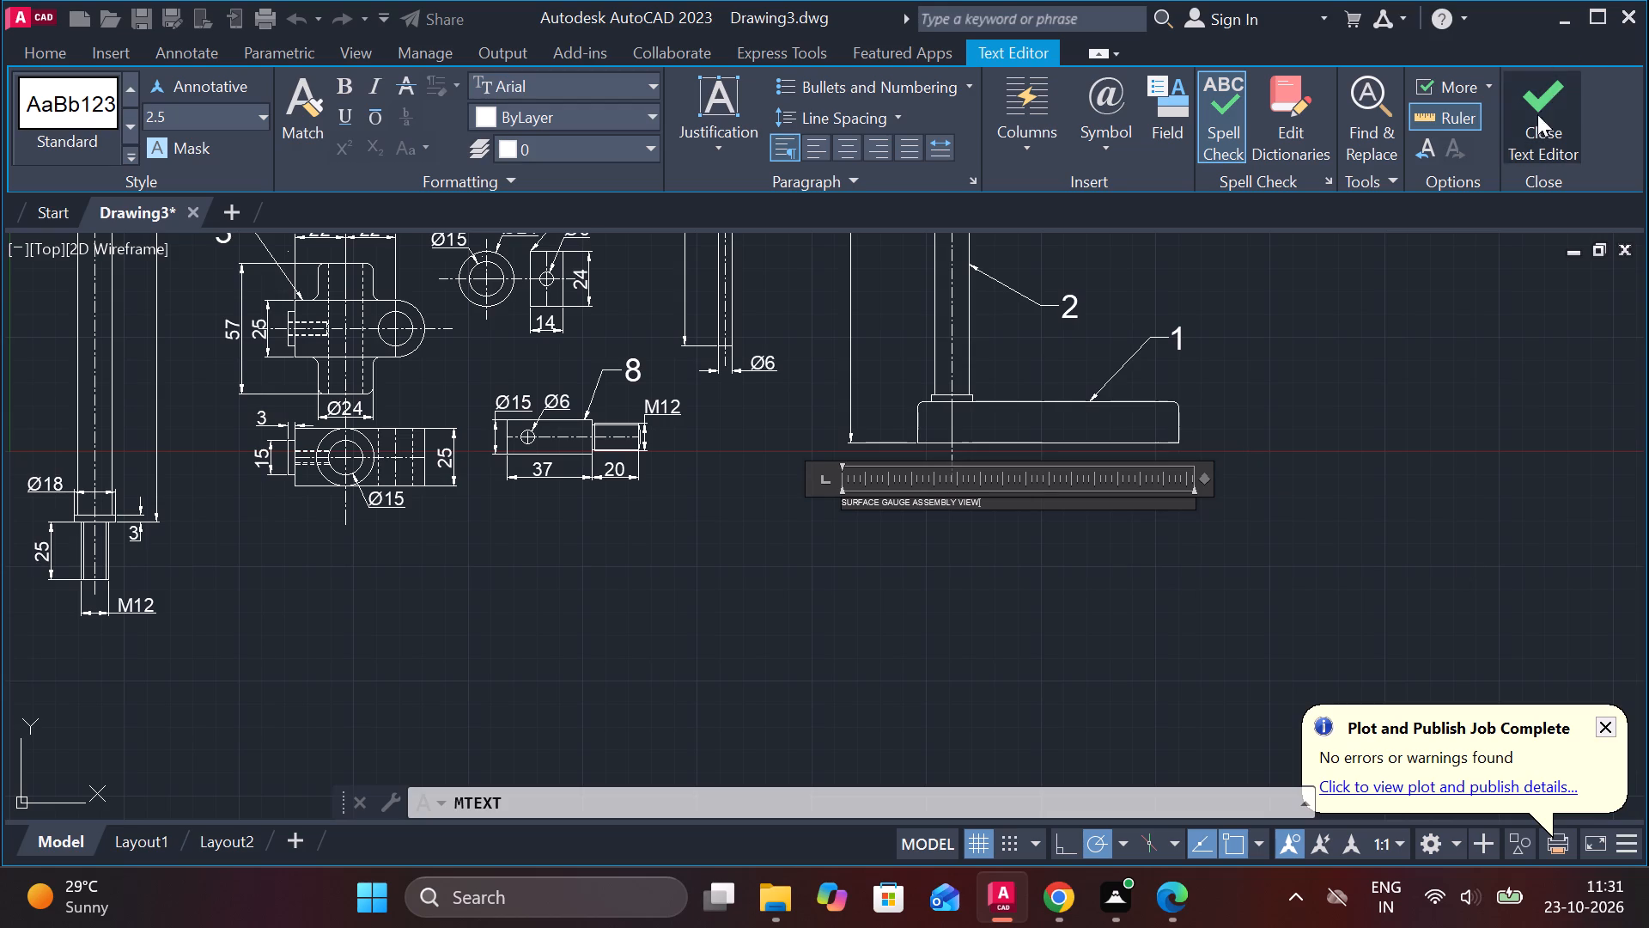
# Set the whole SURFACE GAUGE ASSEMBLY VIEW text to height 12 and finish the text.
pyautogui.moveTo(1015, 511); pyautogui.dragTo(821, 496)
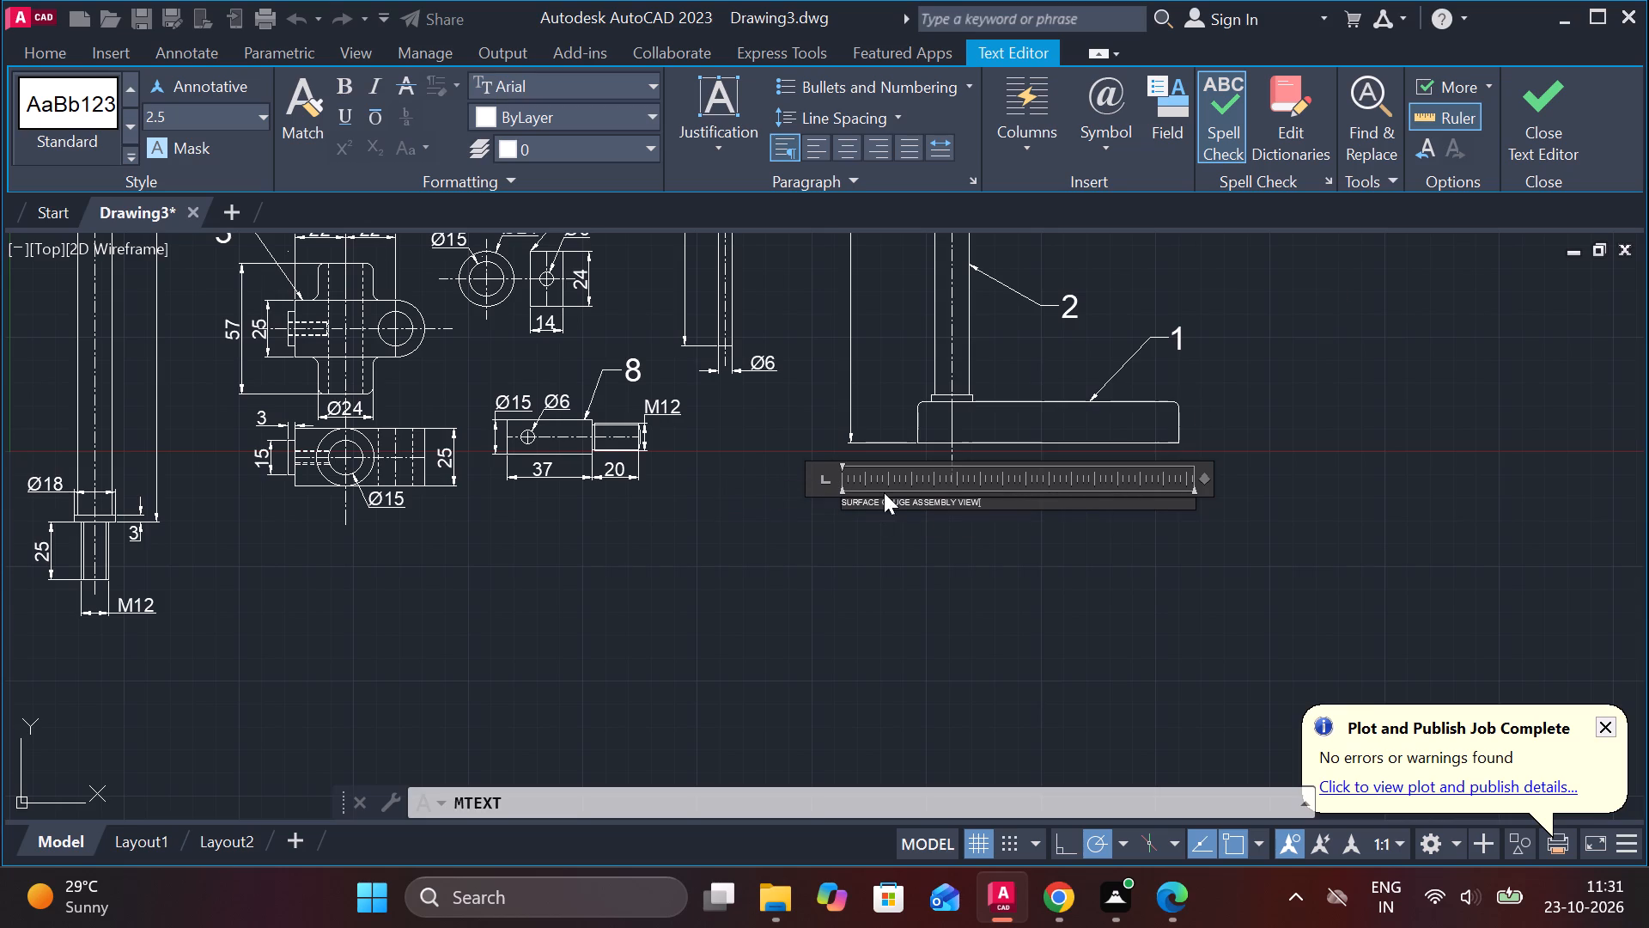
pyautogui.moveTo(990, 499); pyautogui.dragTo(822, 487)
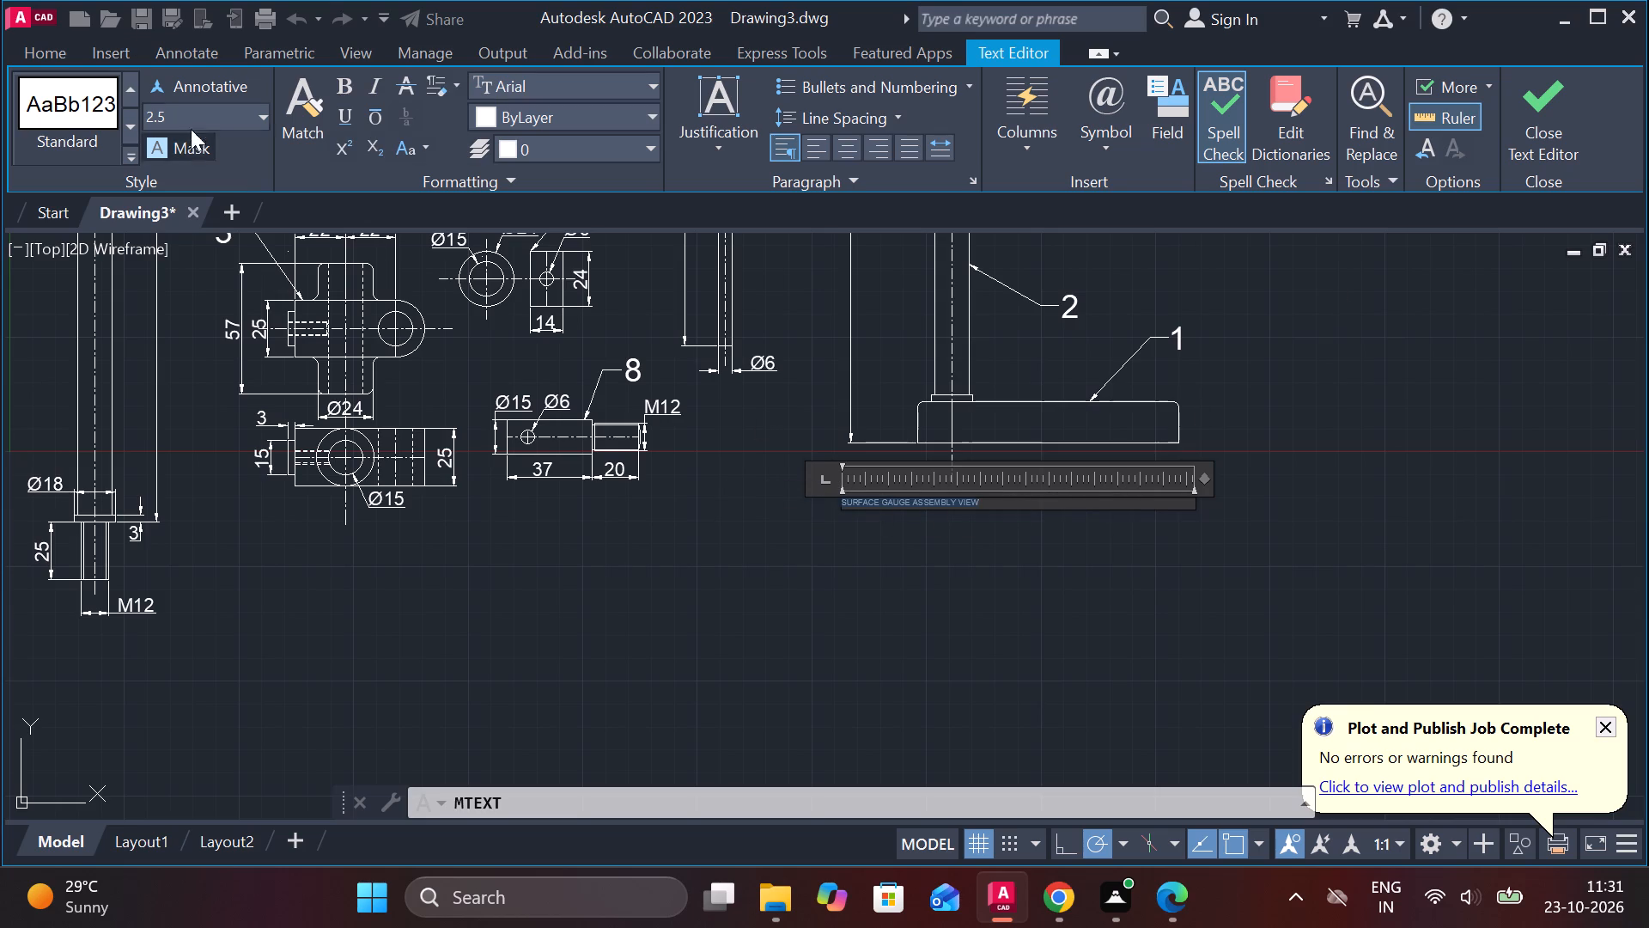
pyautogui.click(192, 114)
pyautogui.write('12')
pyautogui.press('Return')
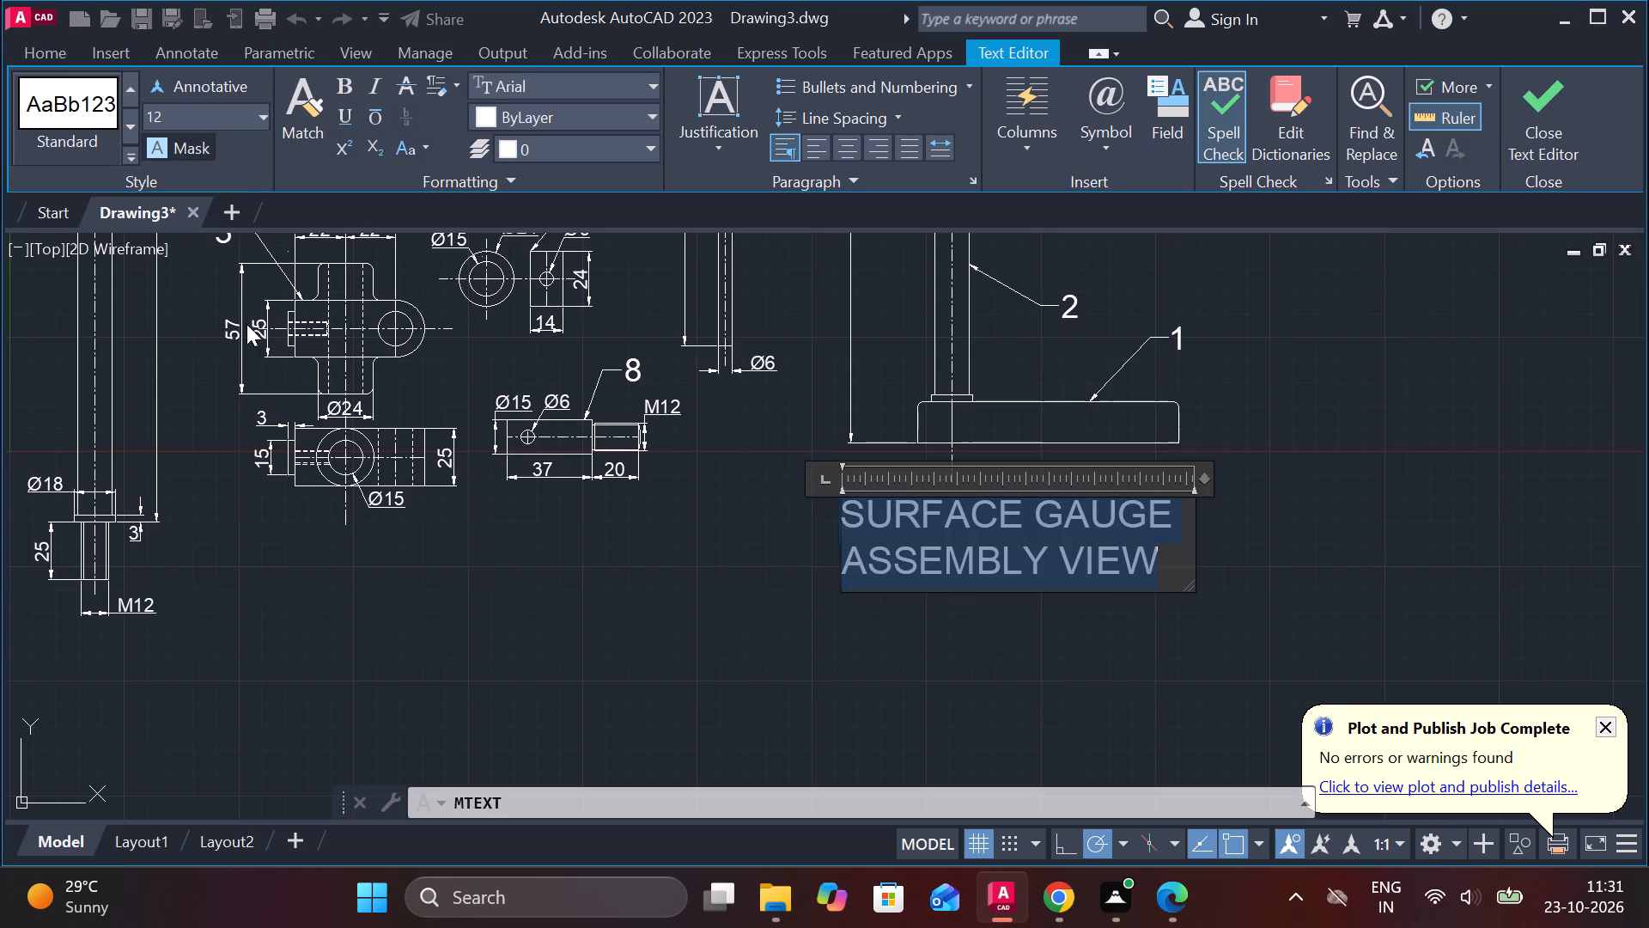
pyautogui.click(1524, 156)
# Draw a rectangular border of about 641 by 478 around all the part views and the assembly view.
pyautogui.moveTo(1258, 528); pyautogui.dragTo(1177, 489, button='middle')
pyautogui.scroll(-3, 1155, 484)
pyautogui.scroll(2, 1208, 506)
pyautogui.moveTo(1203, 510); pyautogui.dragTo(1247, 617, button='middle')
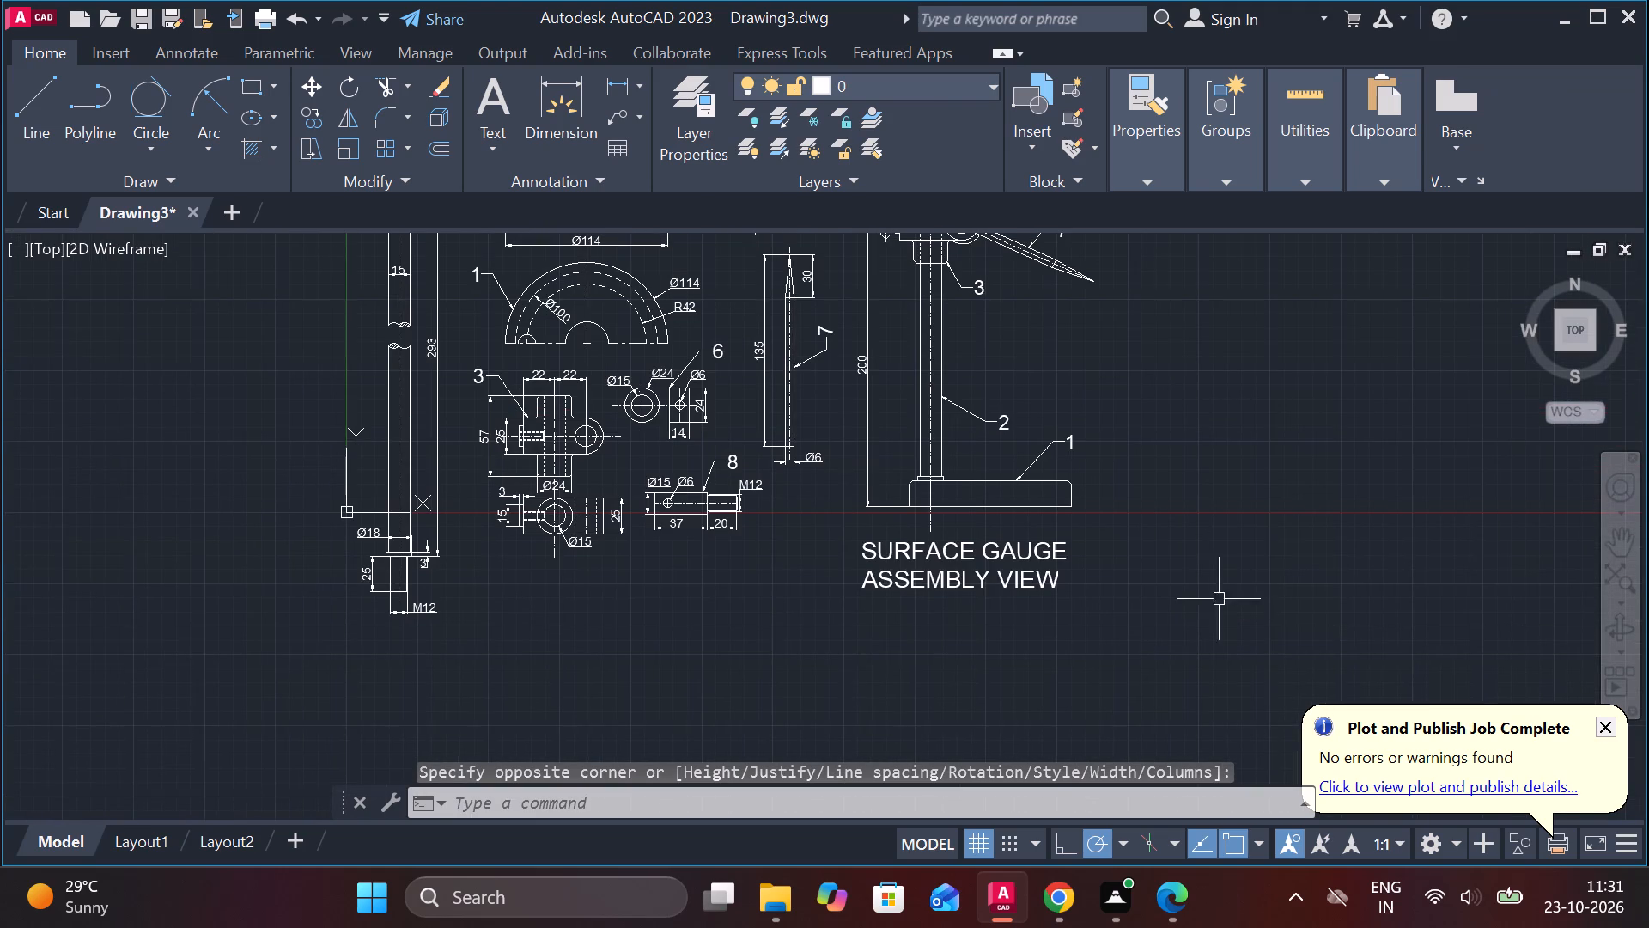
pyautogui.moveTo(1220, 596); pyautogui.dragTo(1262, 648, button='middle')
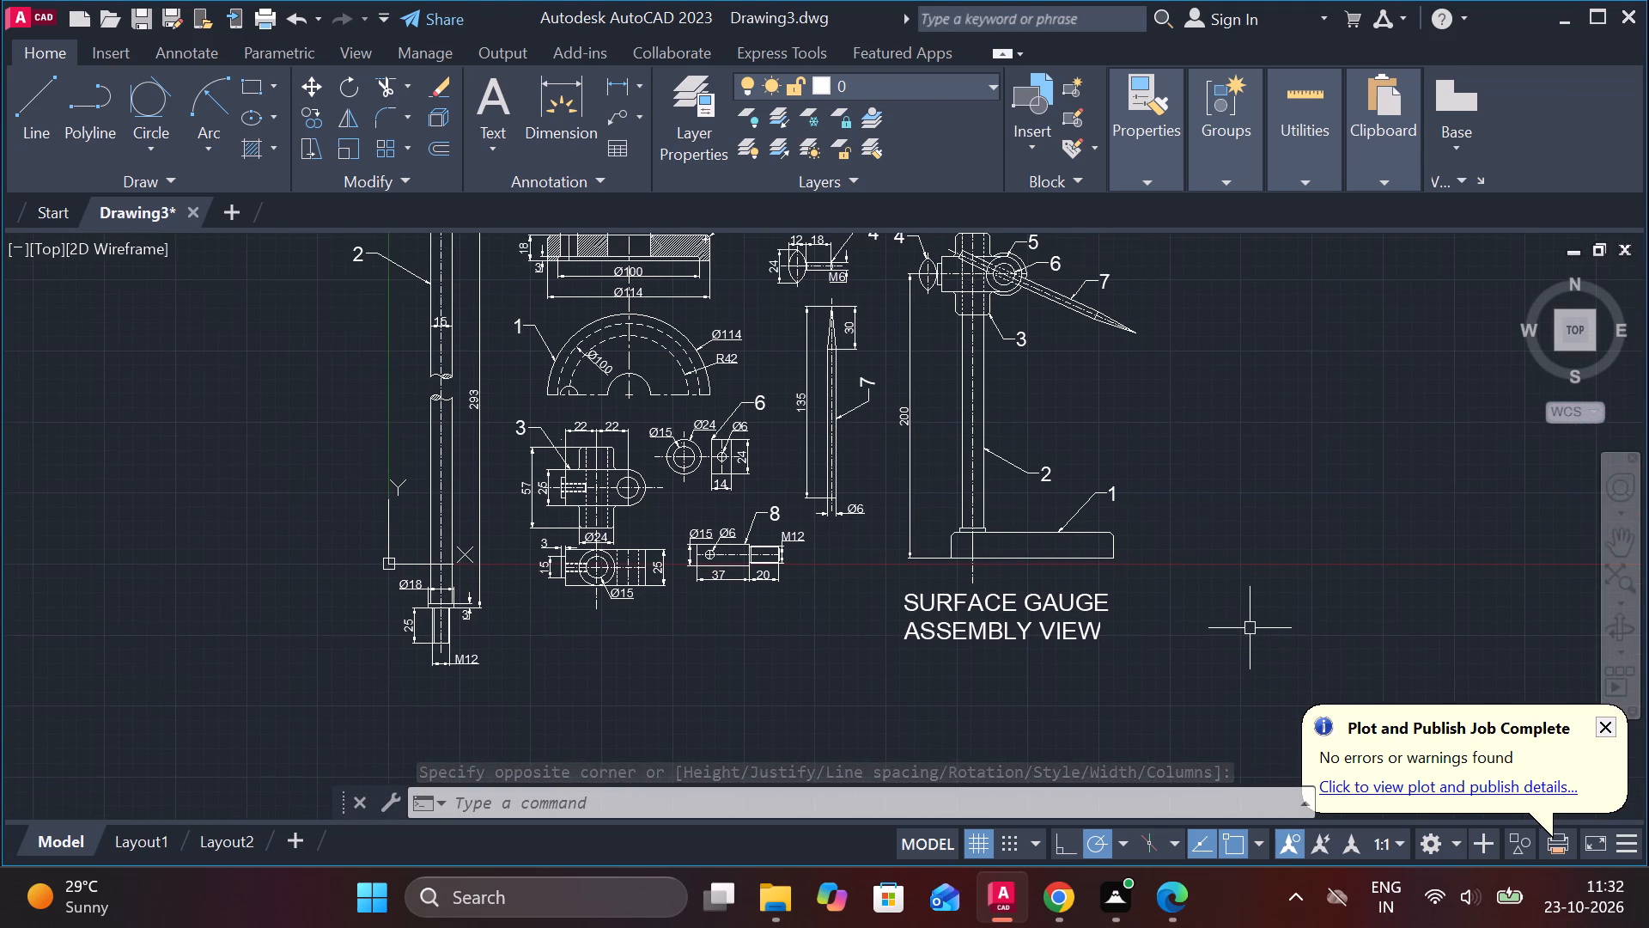
pyautogui.scroll(-1, 1250, 626)
pyautogui.click(251, 81)
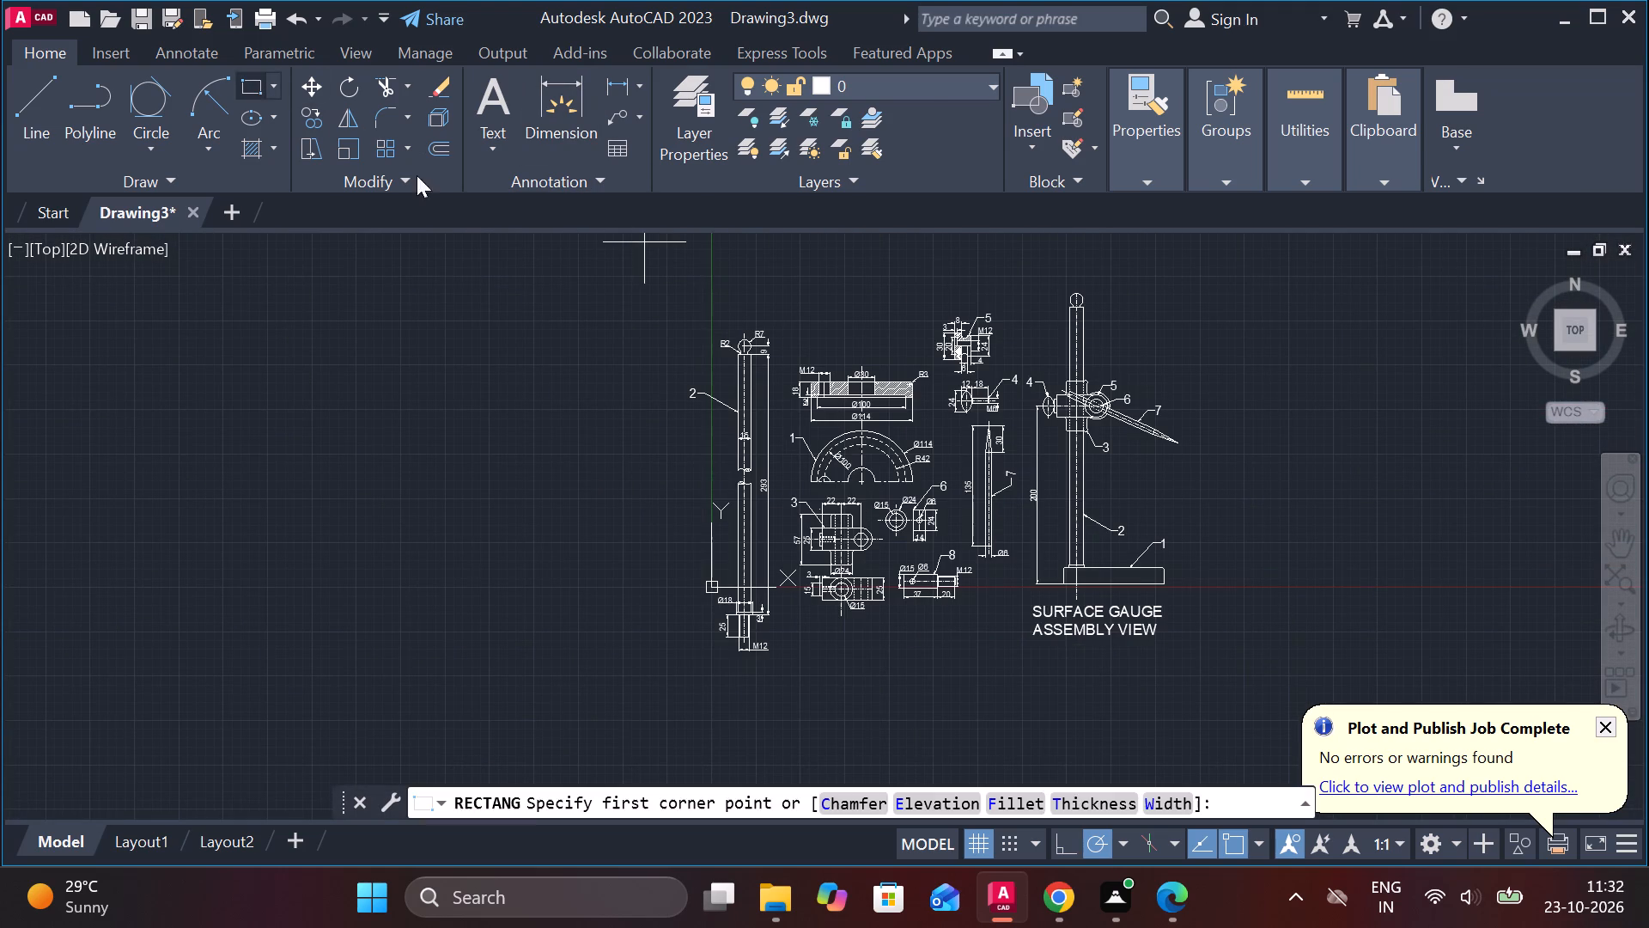
pyautogui.click(654, 255)
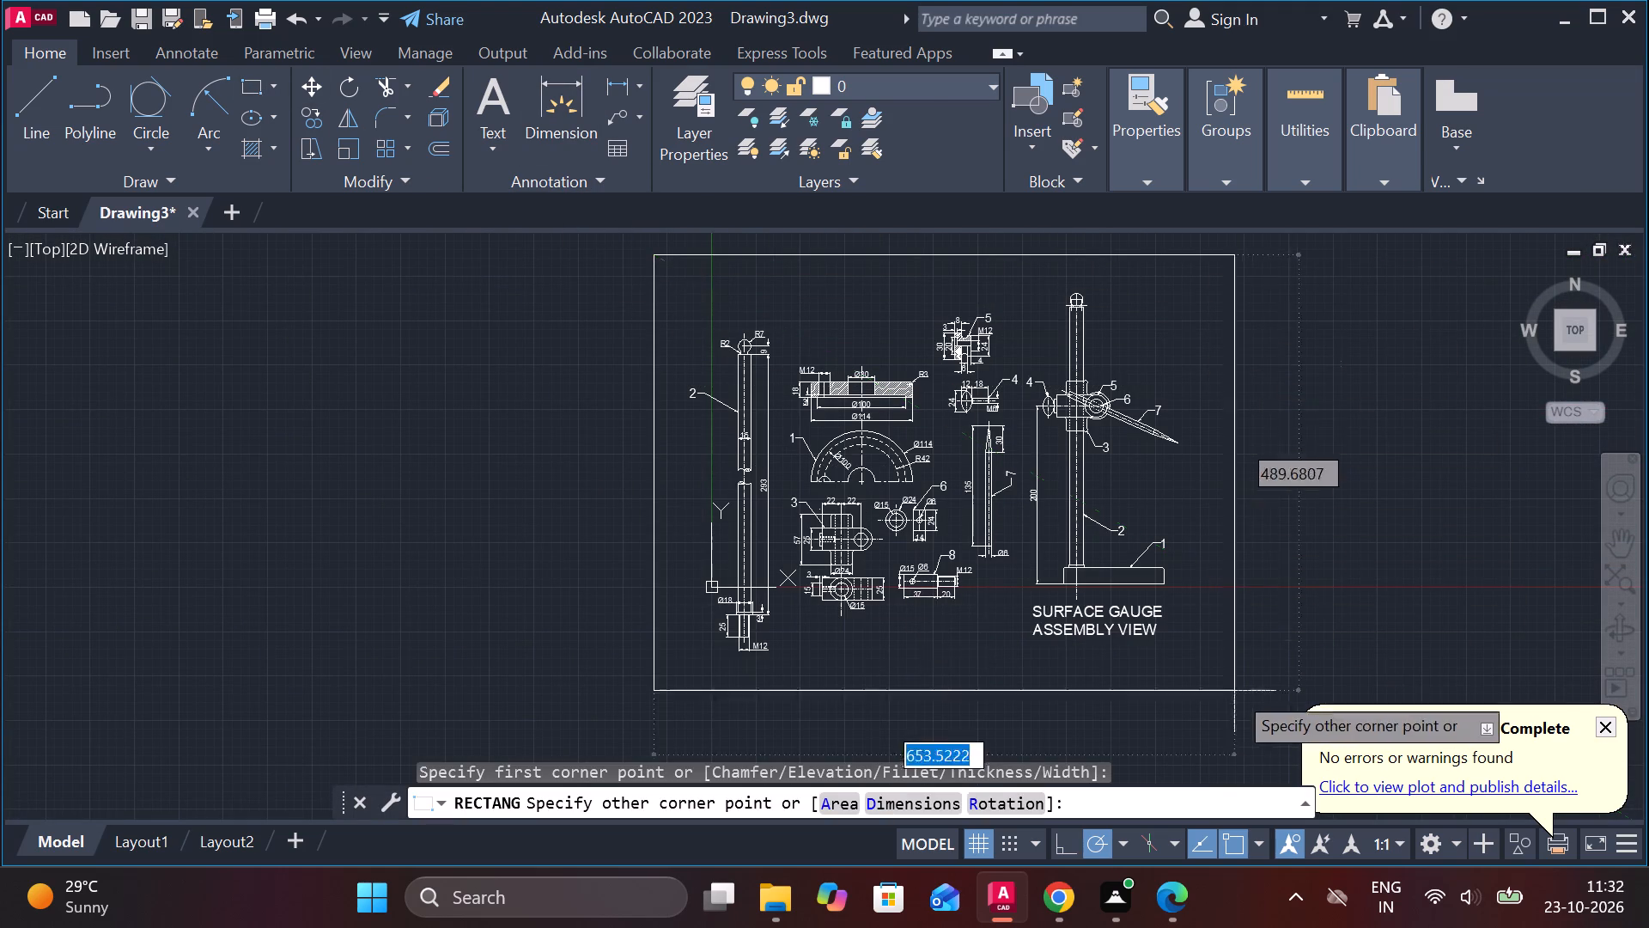
pyautogui.moveTo(1223, 721); pyautogui.dragTo(1190, 677, button='middle')
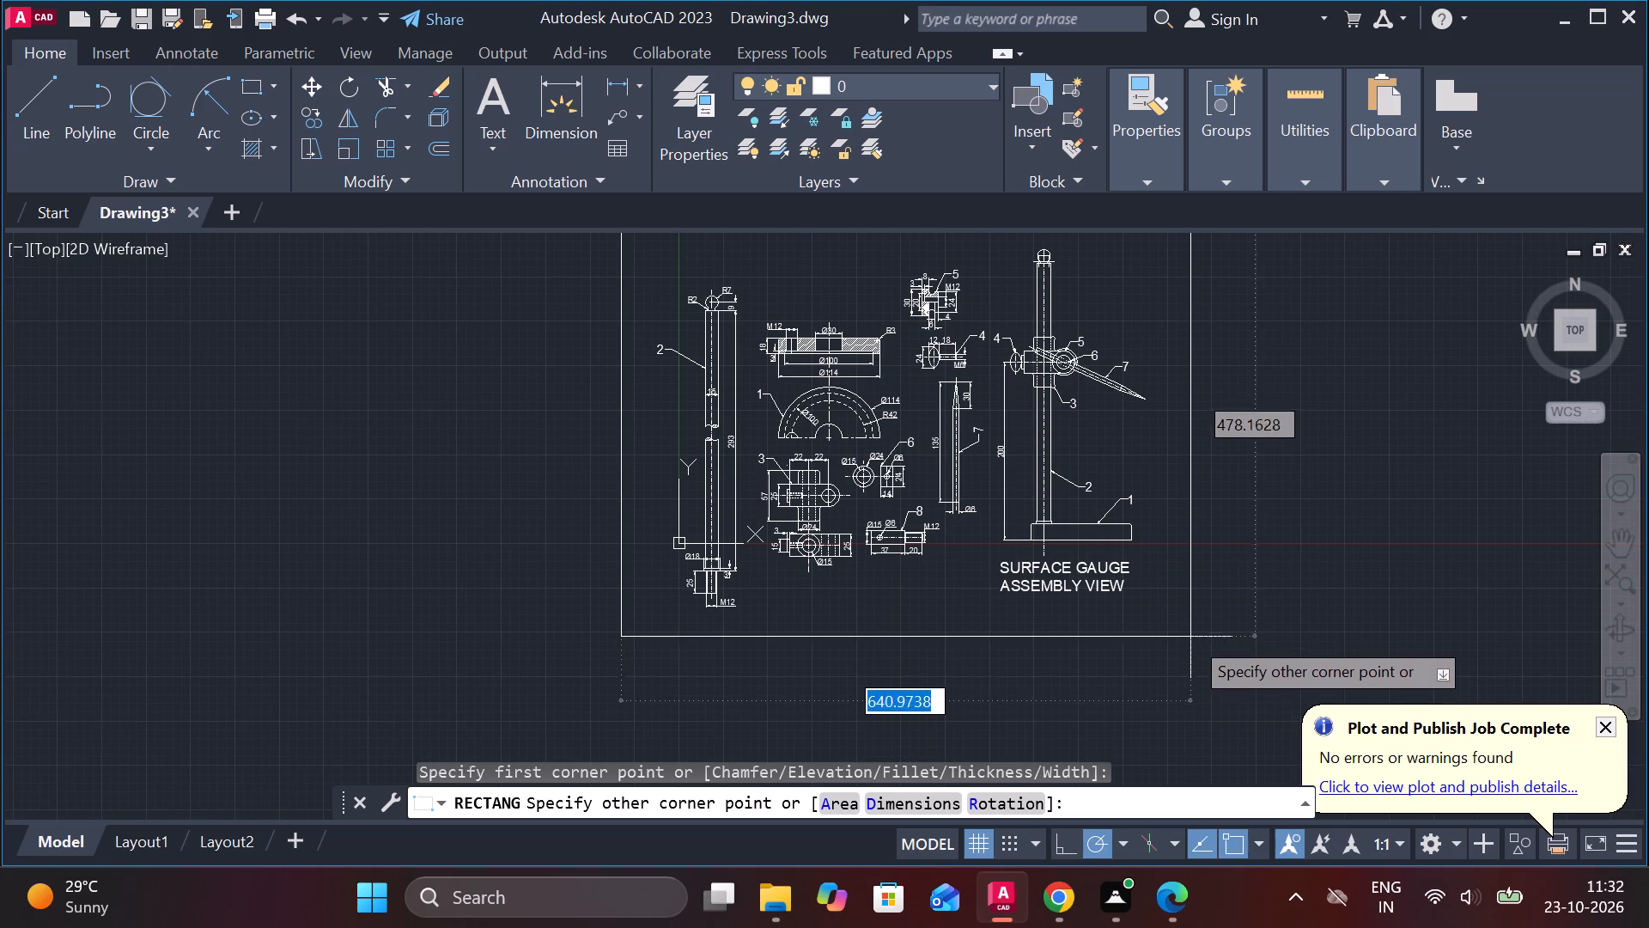
pyautogui.click(1190, 636)
# Copy the SURFACE GAUGE ASSEMBLY VIEW text to the top middle of the border, above the part views.
pyautogui.click(1099, 592)
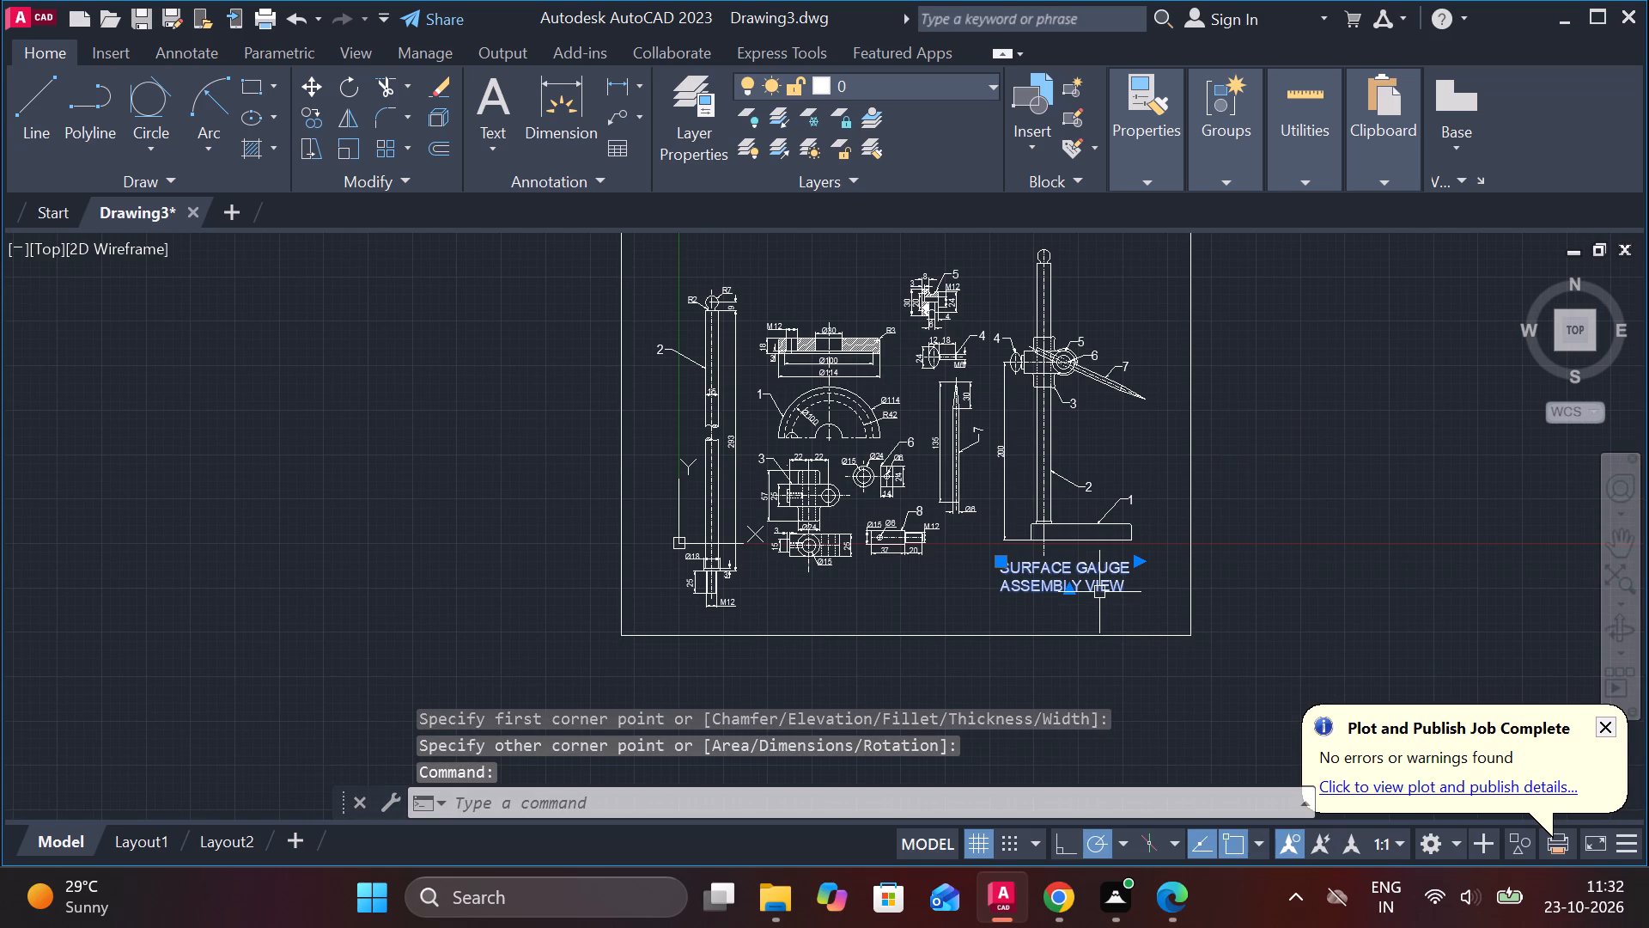
pyautogui.write('CO')
pyautogui.press('Return')
pyautogui.click(1120, 614)
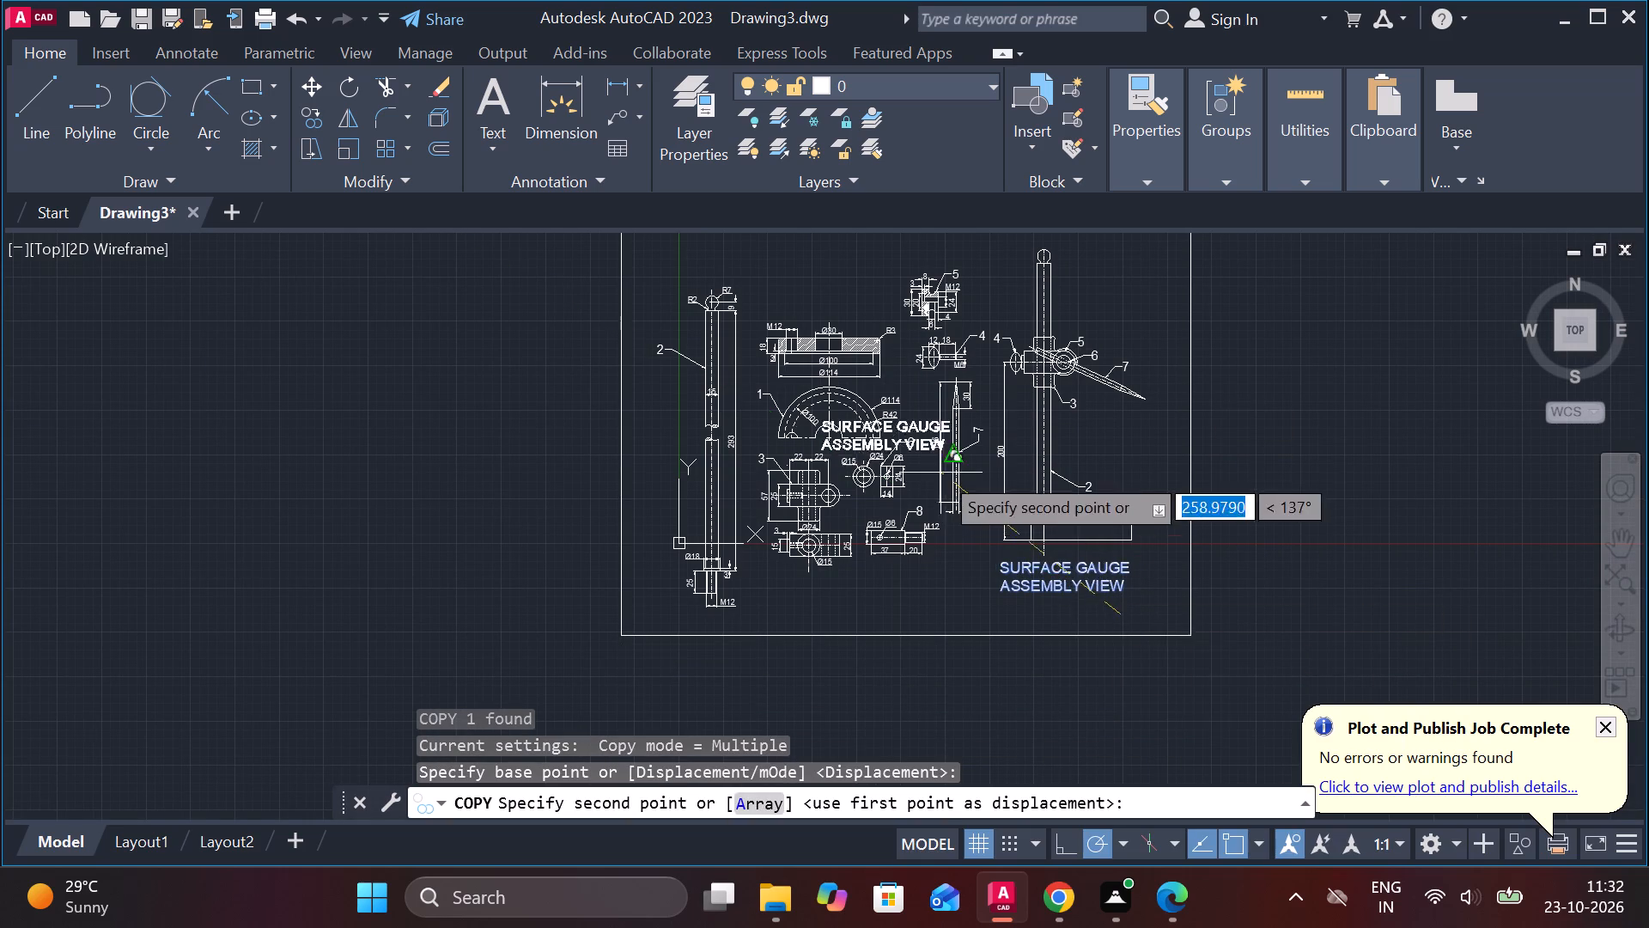
pyautogui.moveTo(969, 496); pyautogui.dragTo(1005, 673, button='middle')
pyautogui.scroll(2, 958, 472)
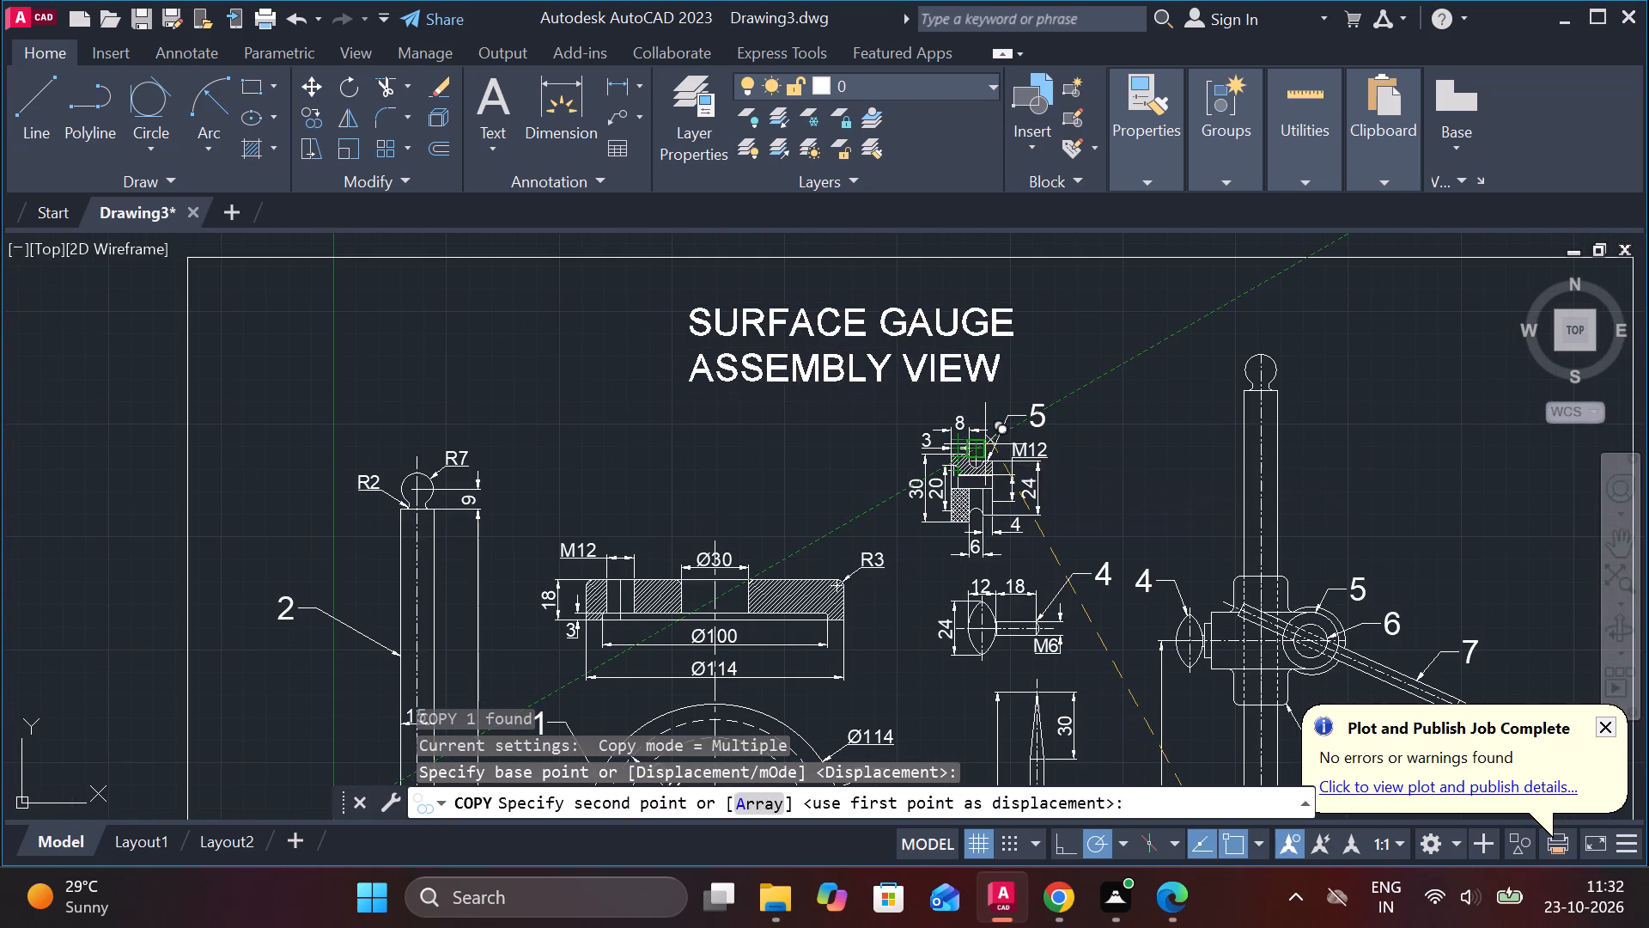
pyautogui.click(994, 430)
pyautogui.press('Escape')
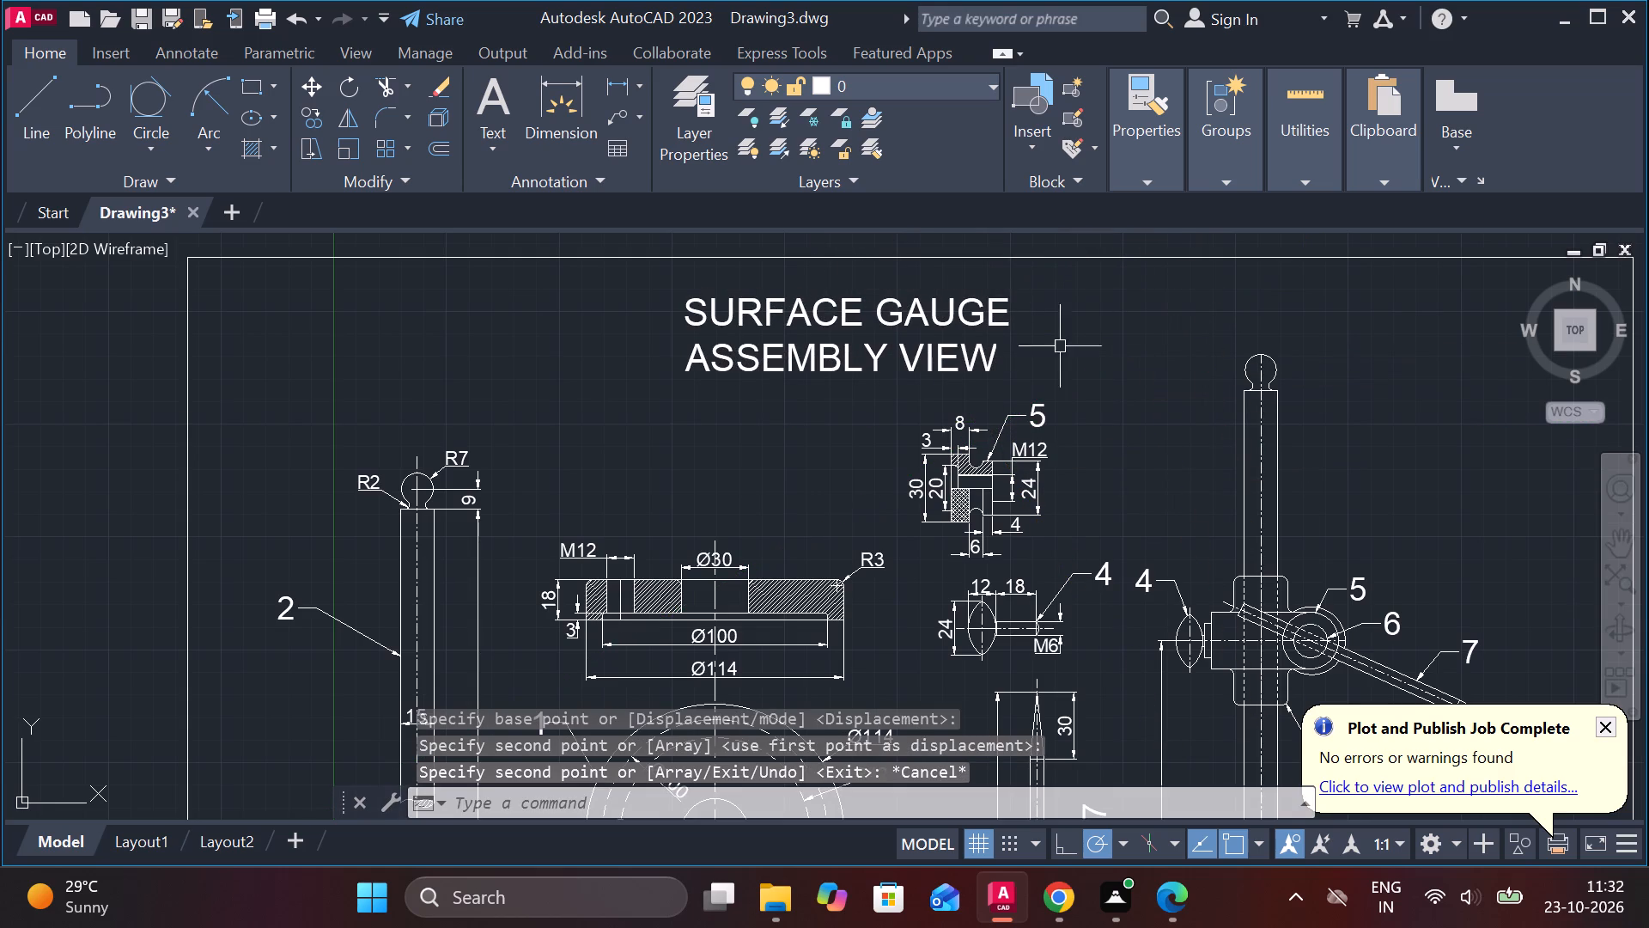
# Shorten the copied text at the top of the border to SURFACE GAUGE and centre it.
pyautogui.doubleClick(963, 347)
pyautogui.click(1001, 361)
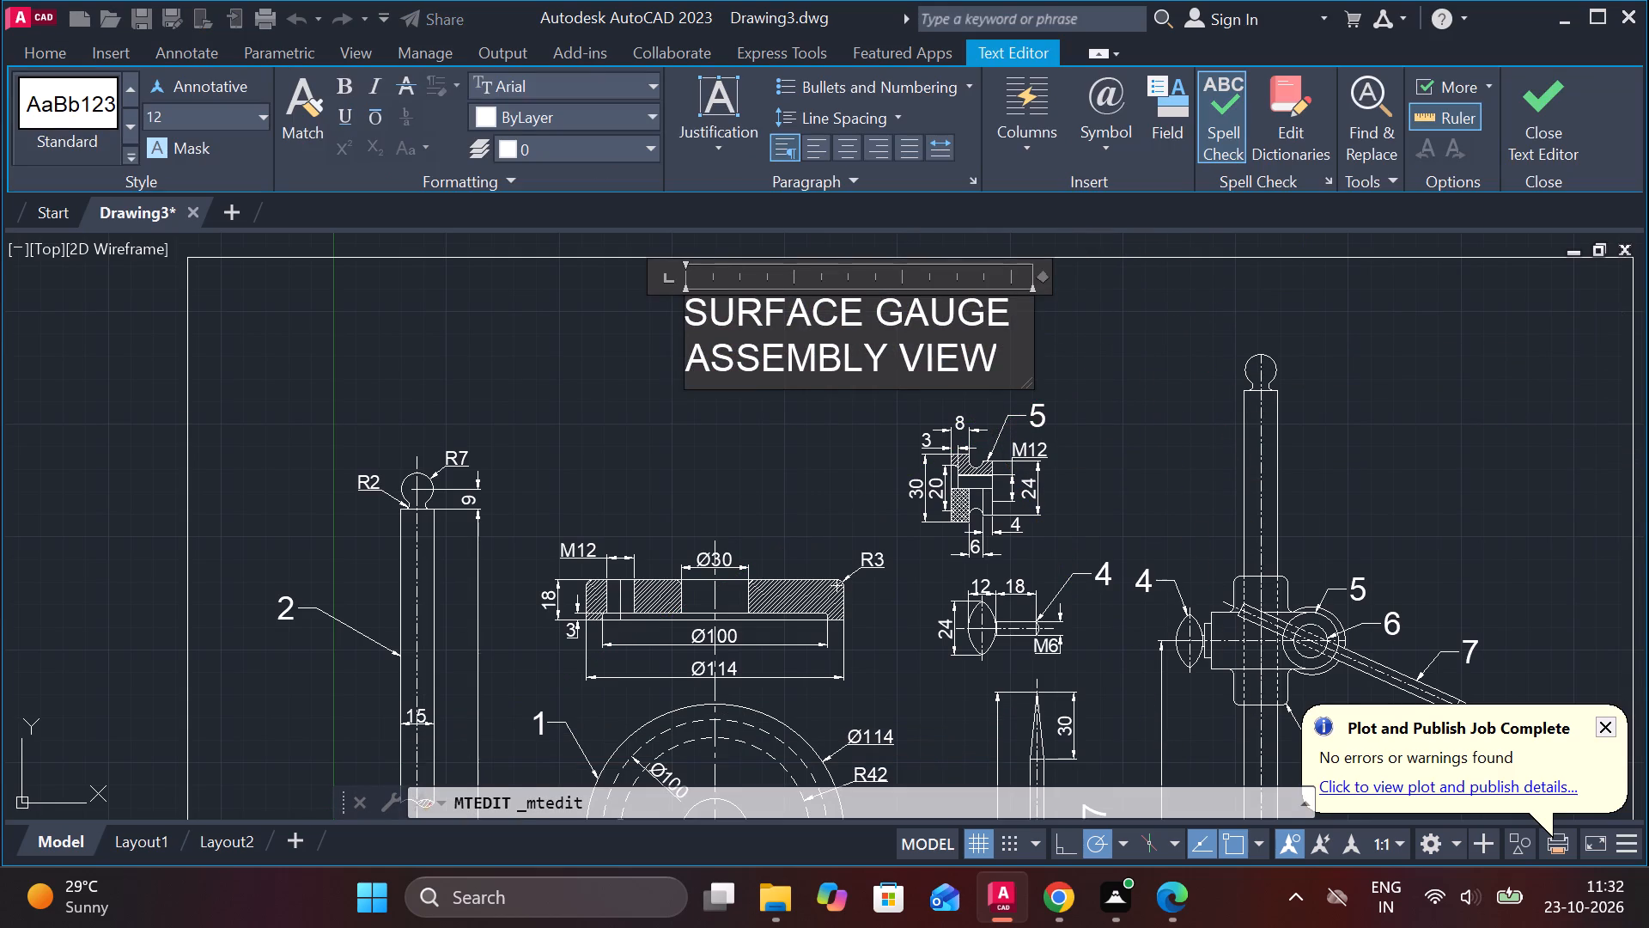
pyautogui.press('BackSpace')
pyautogui.press('BackSpace')
pyautogui.press('BackSpace')
pyautogui.press('BackSpace')
pyautogui.press('BackSpace')
pyautogui.press('BackSpace')
pyautogui.press('BackSpace')
pyautogui.press('BackSpace')
pyautogui.press('BackSpace')
pyautogui.press('BackSpace')
pyautogui.press('BackSpace')
pyautogui.press('BackSpace')
pyautogui.press('BackSpace')
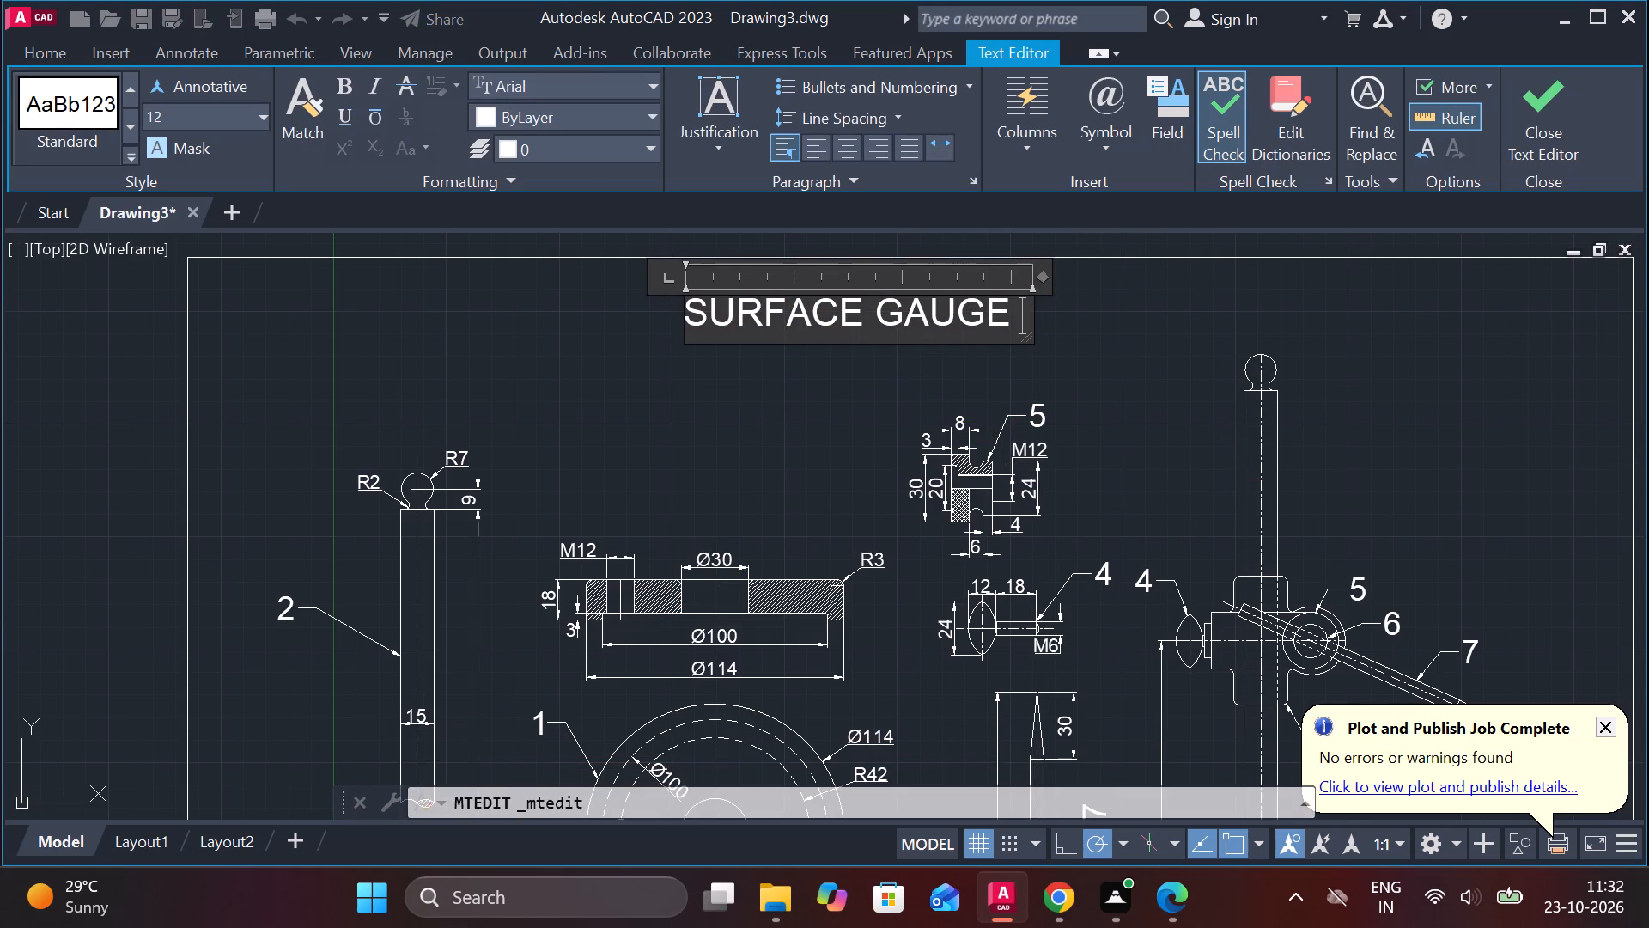
pyautogui.press('BackSpace')
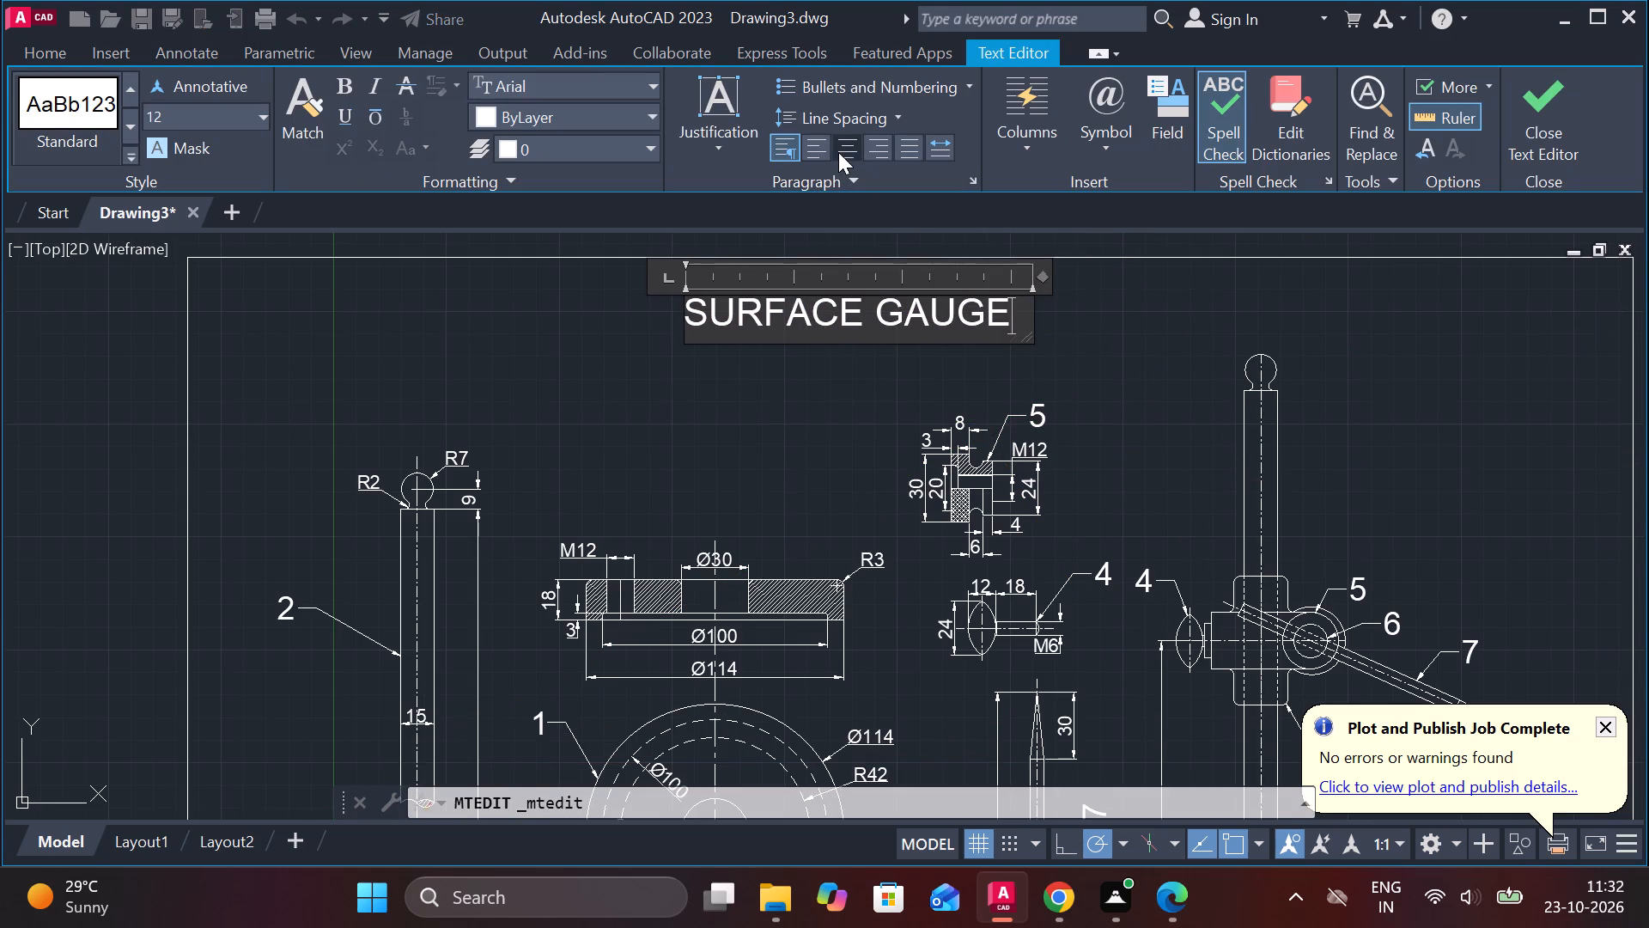
pyautogui.click(838, 152)
pyautogui.click(1527, 129)
# Save the drawing in the Documents folder under the name SURFACE GAUGE.
pyautogui.scroll(-1, 1281, 496)
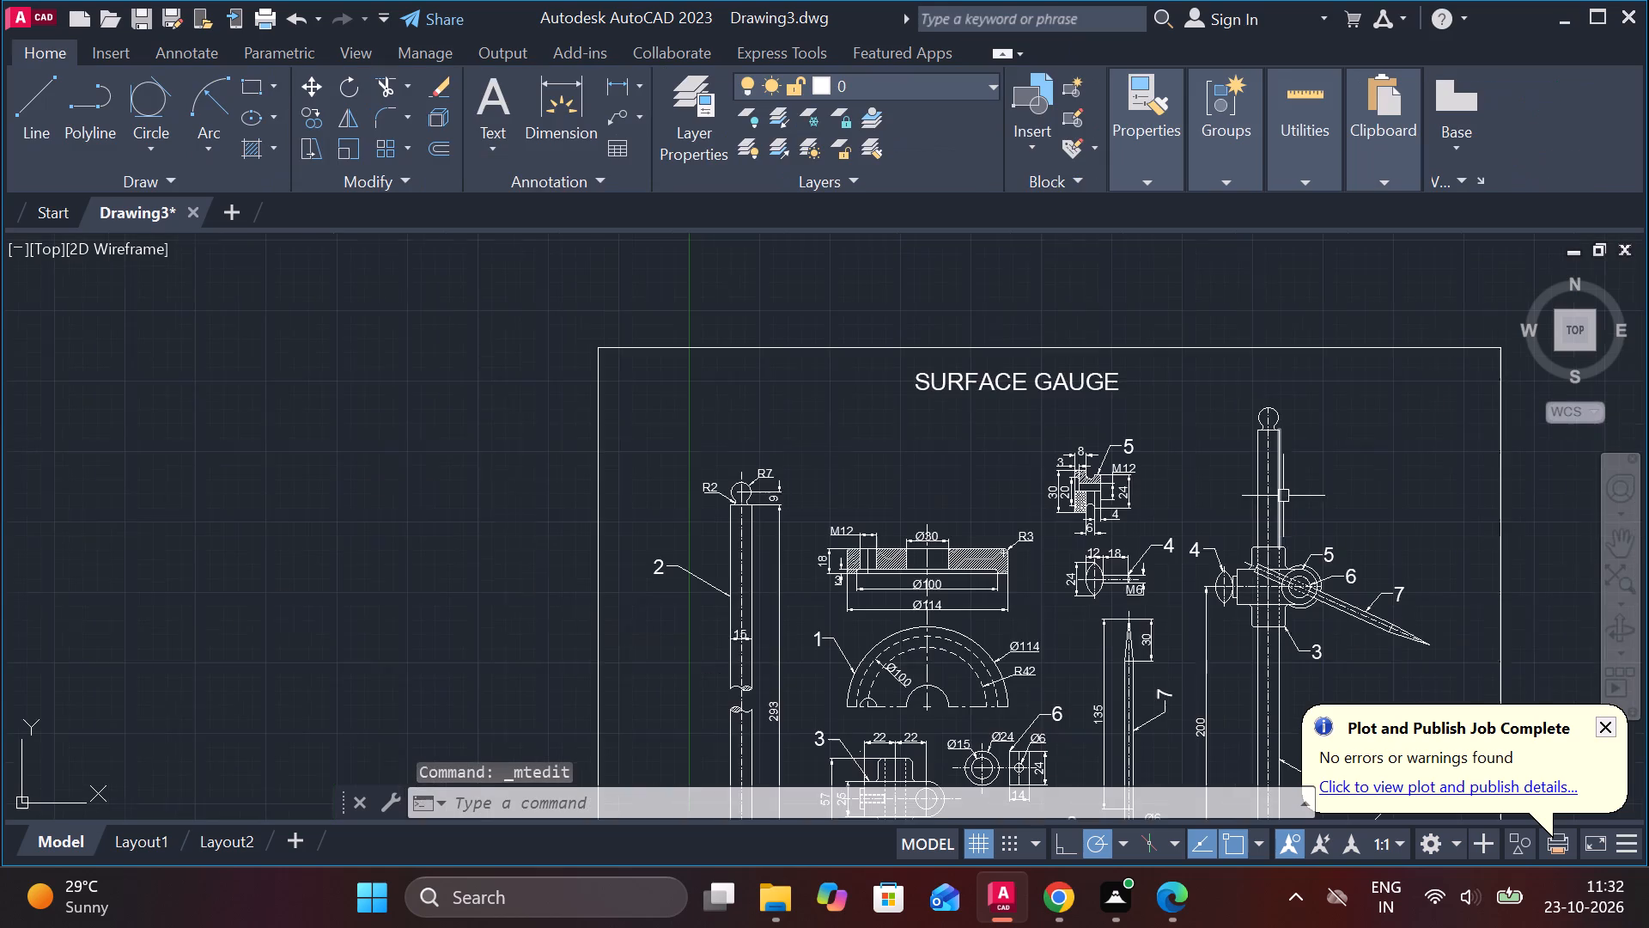
pyautogui.moveTo(1305, 482); pyautogui.dragTo(1179, 304, button='middle')
pyautogui.scroll(-1, 1287, 472)
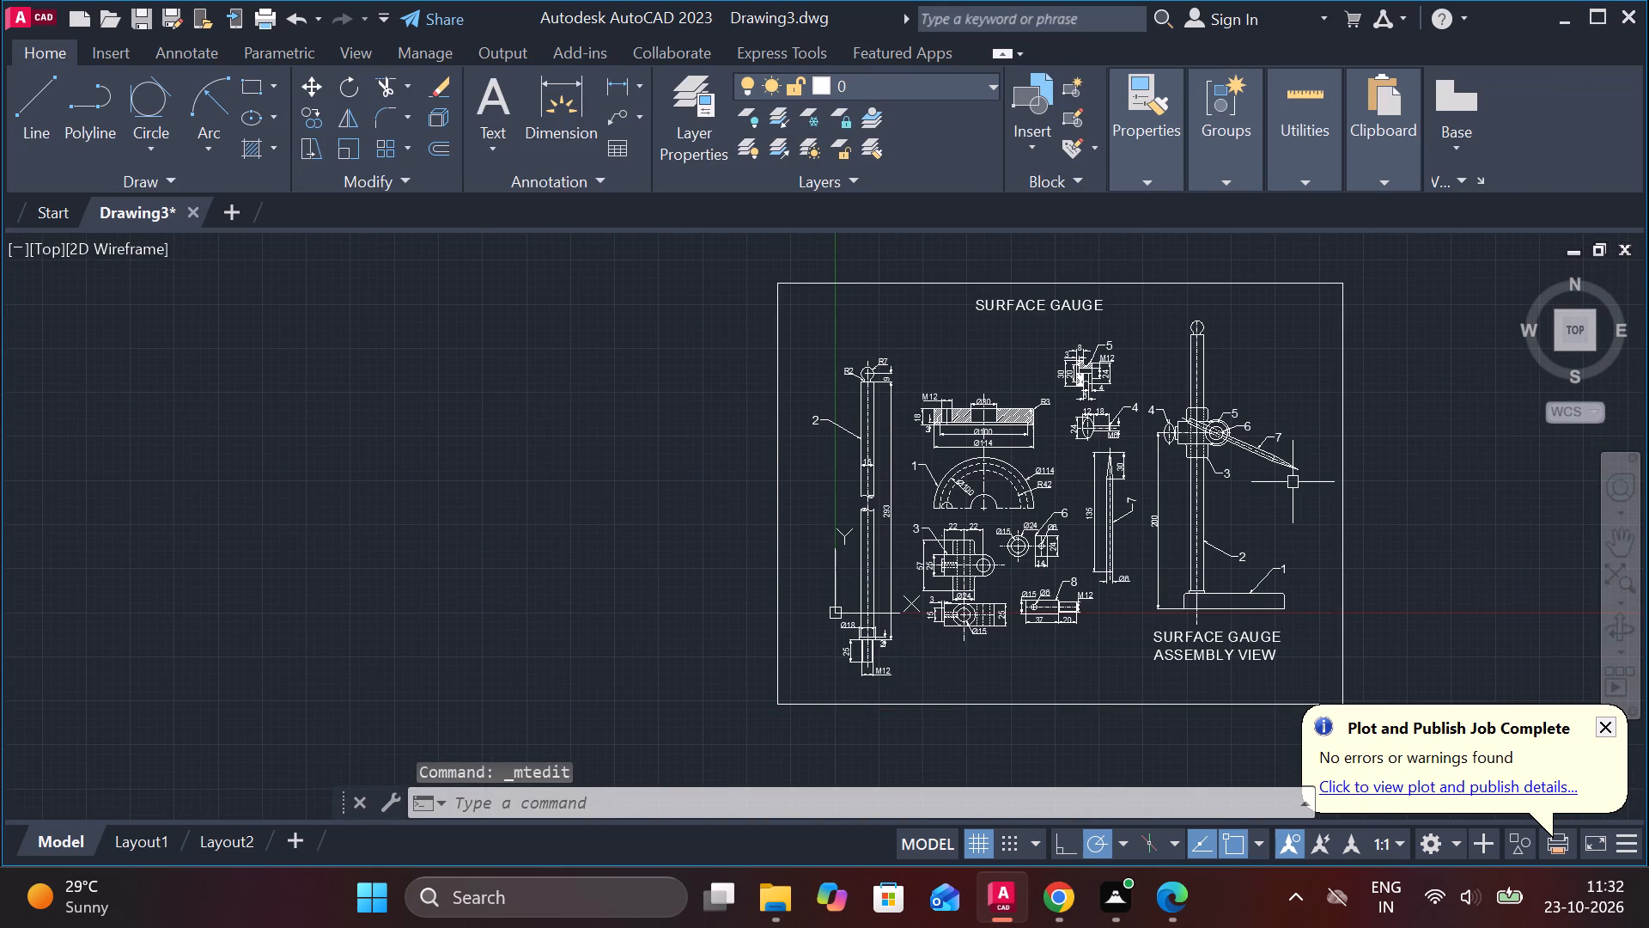
pyautogui.hotkey('ctrl', 's')
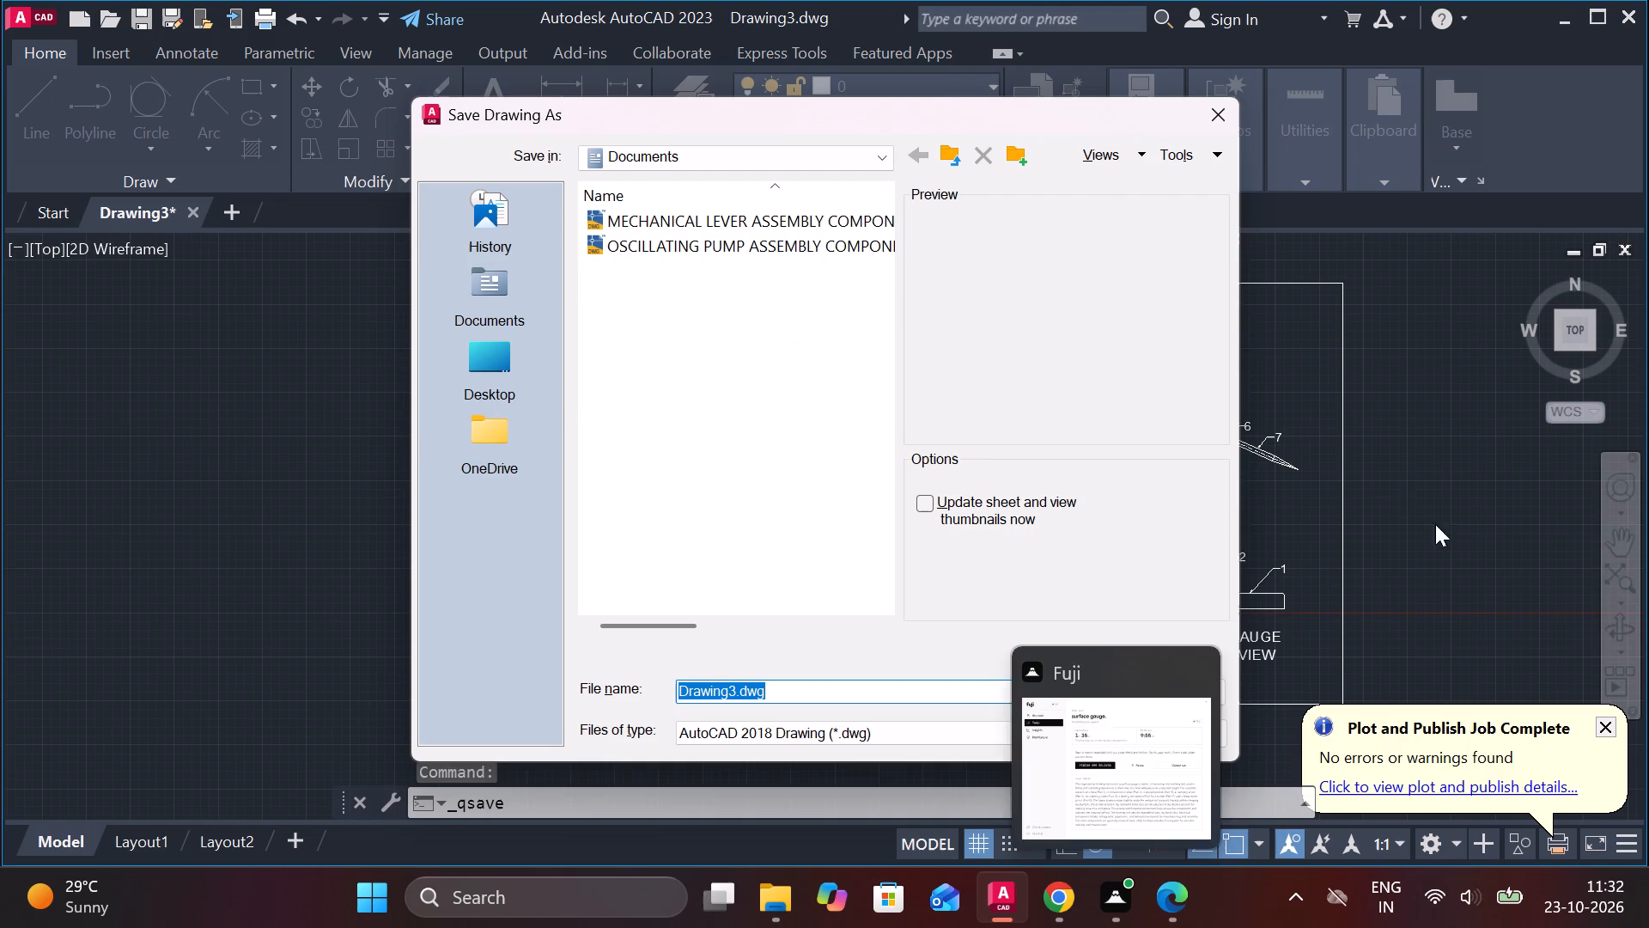
pyautogui.write('SUR')
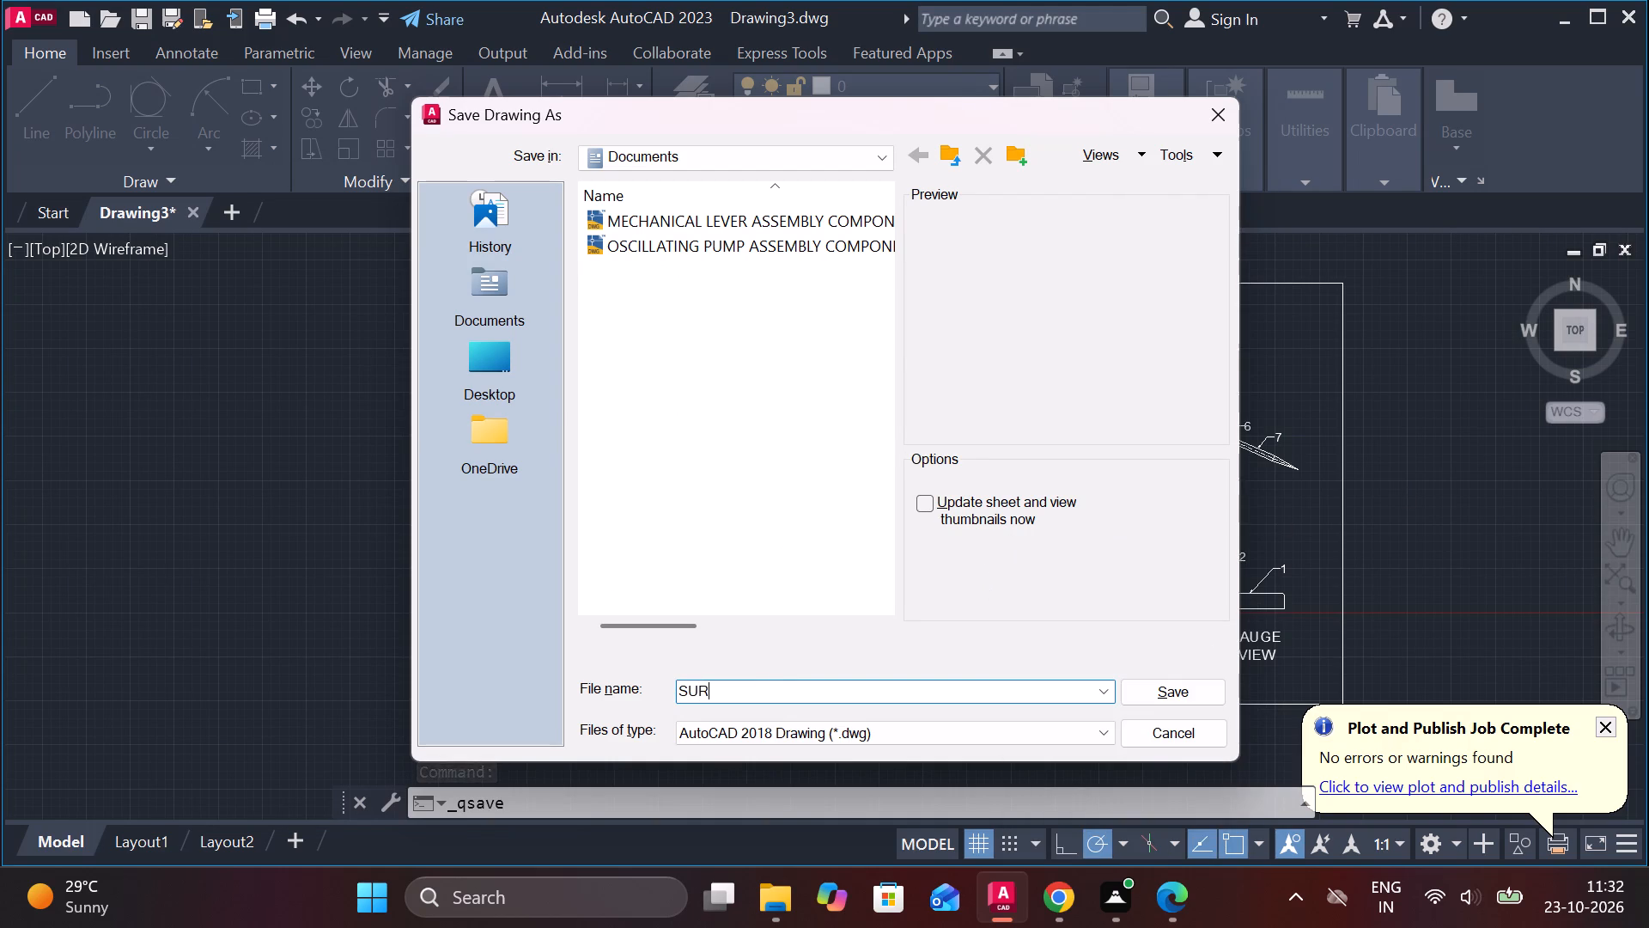
pyautogui.write('FACE GAUGE')
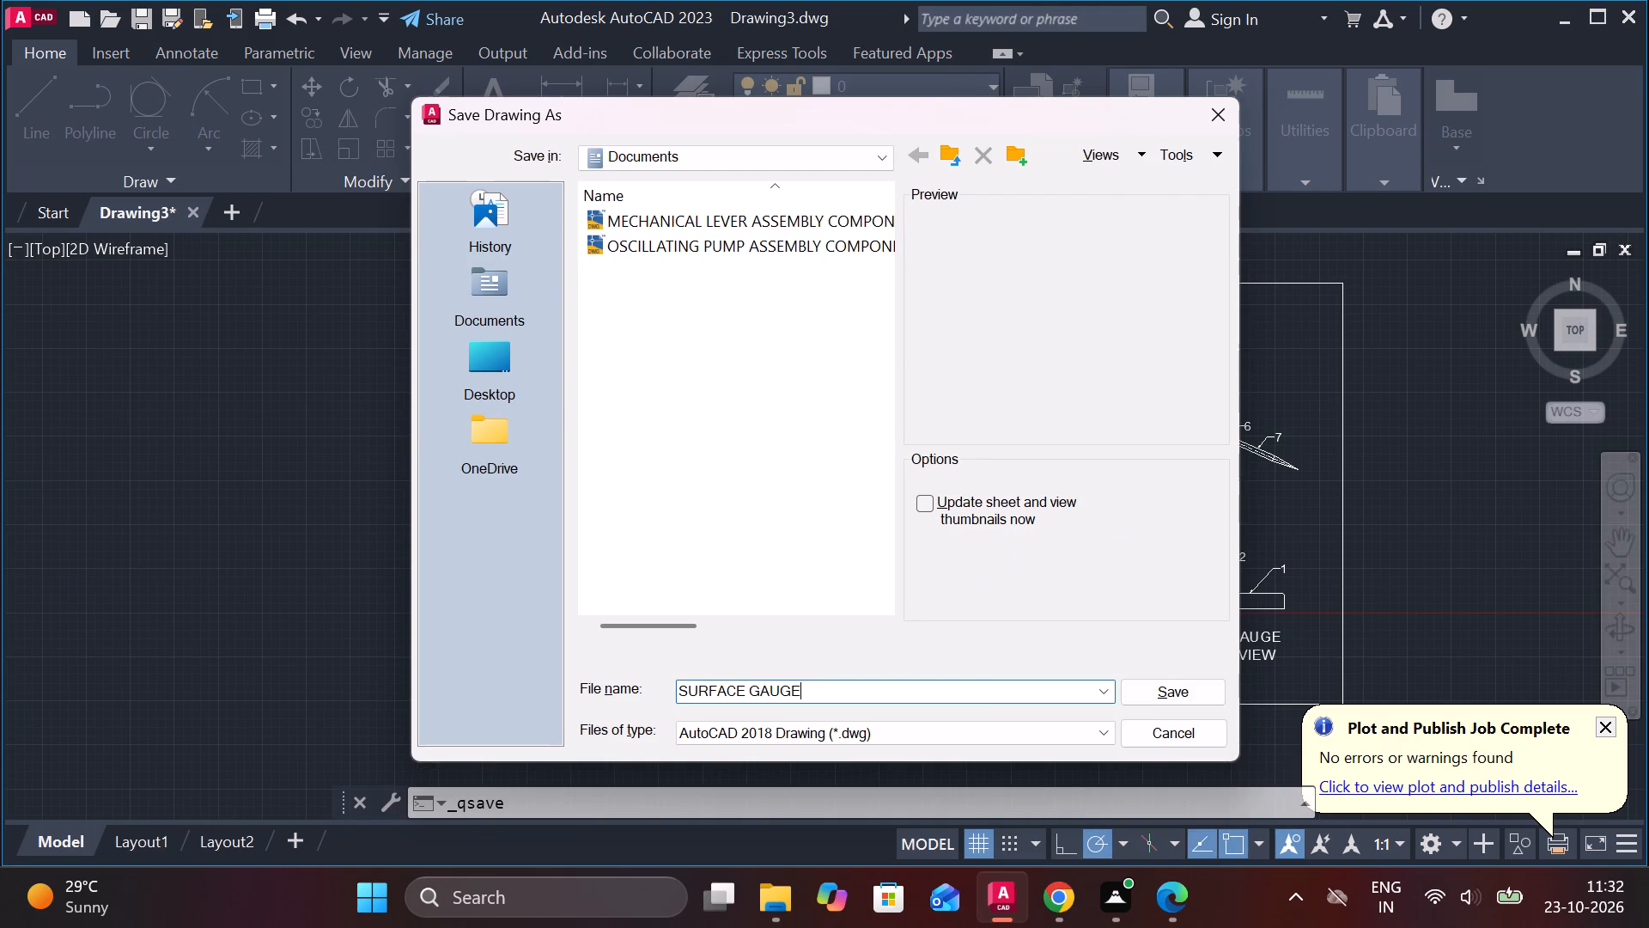
pyautogui.click(1172, 691)
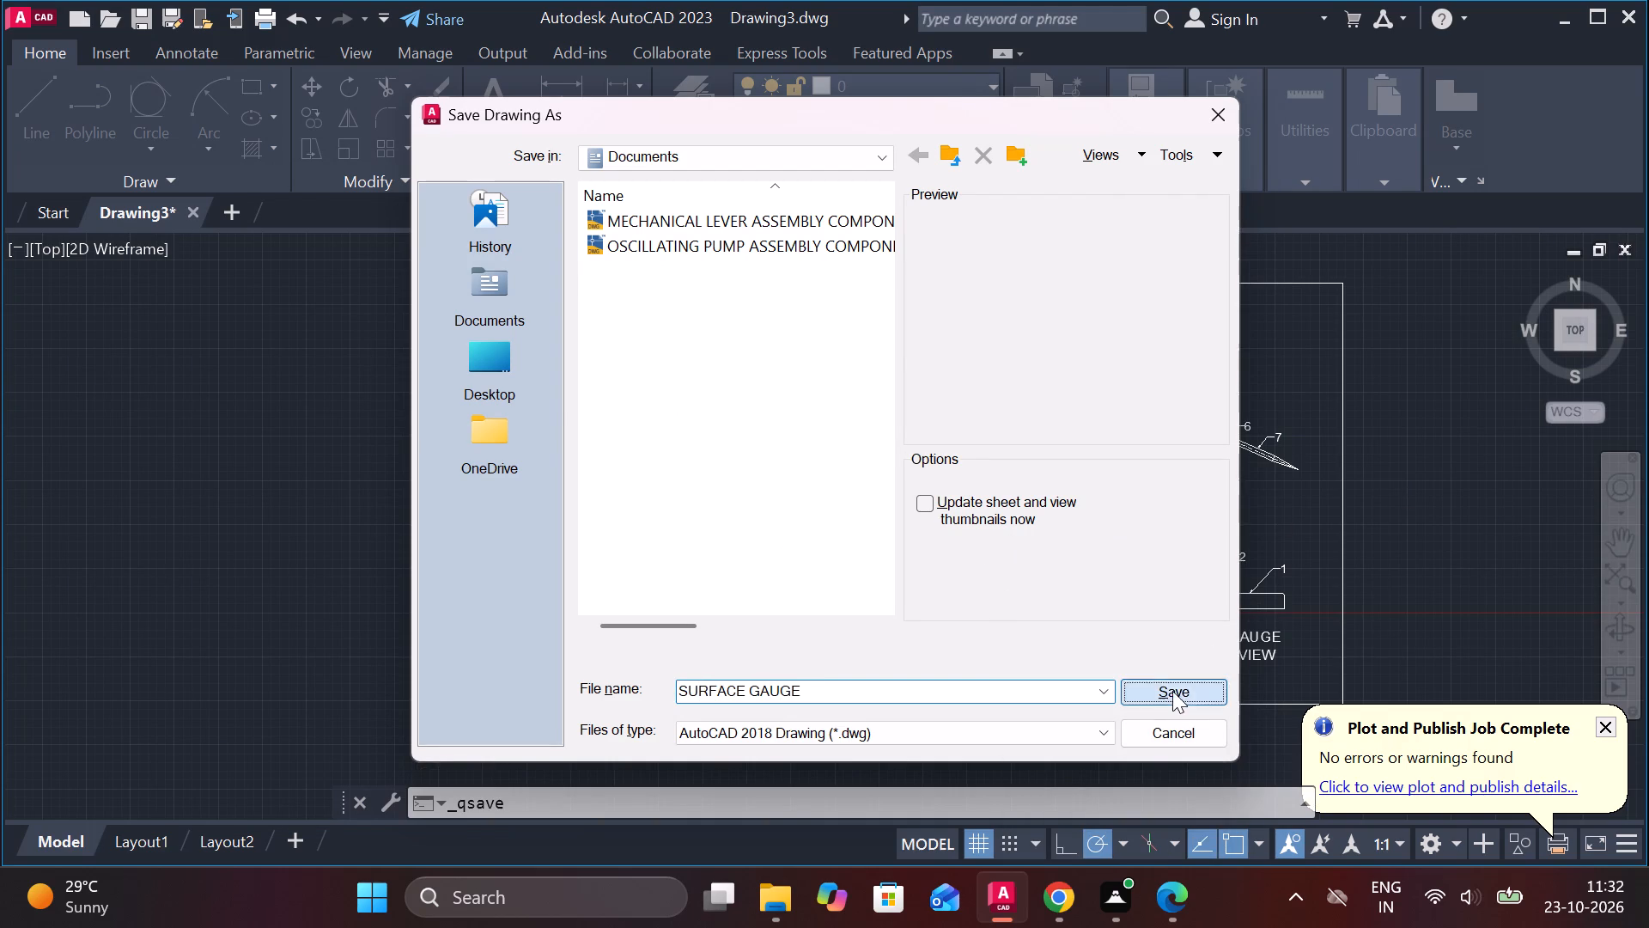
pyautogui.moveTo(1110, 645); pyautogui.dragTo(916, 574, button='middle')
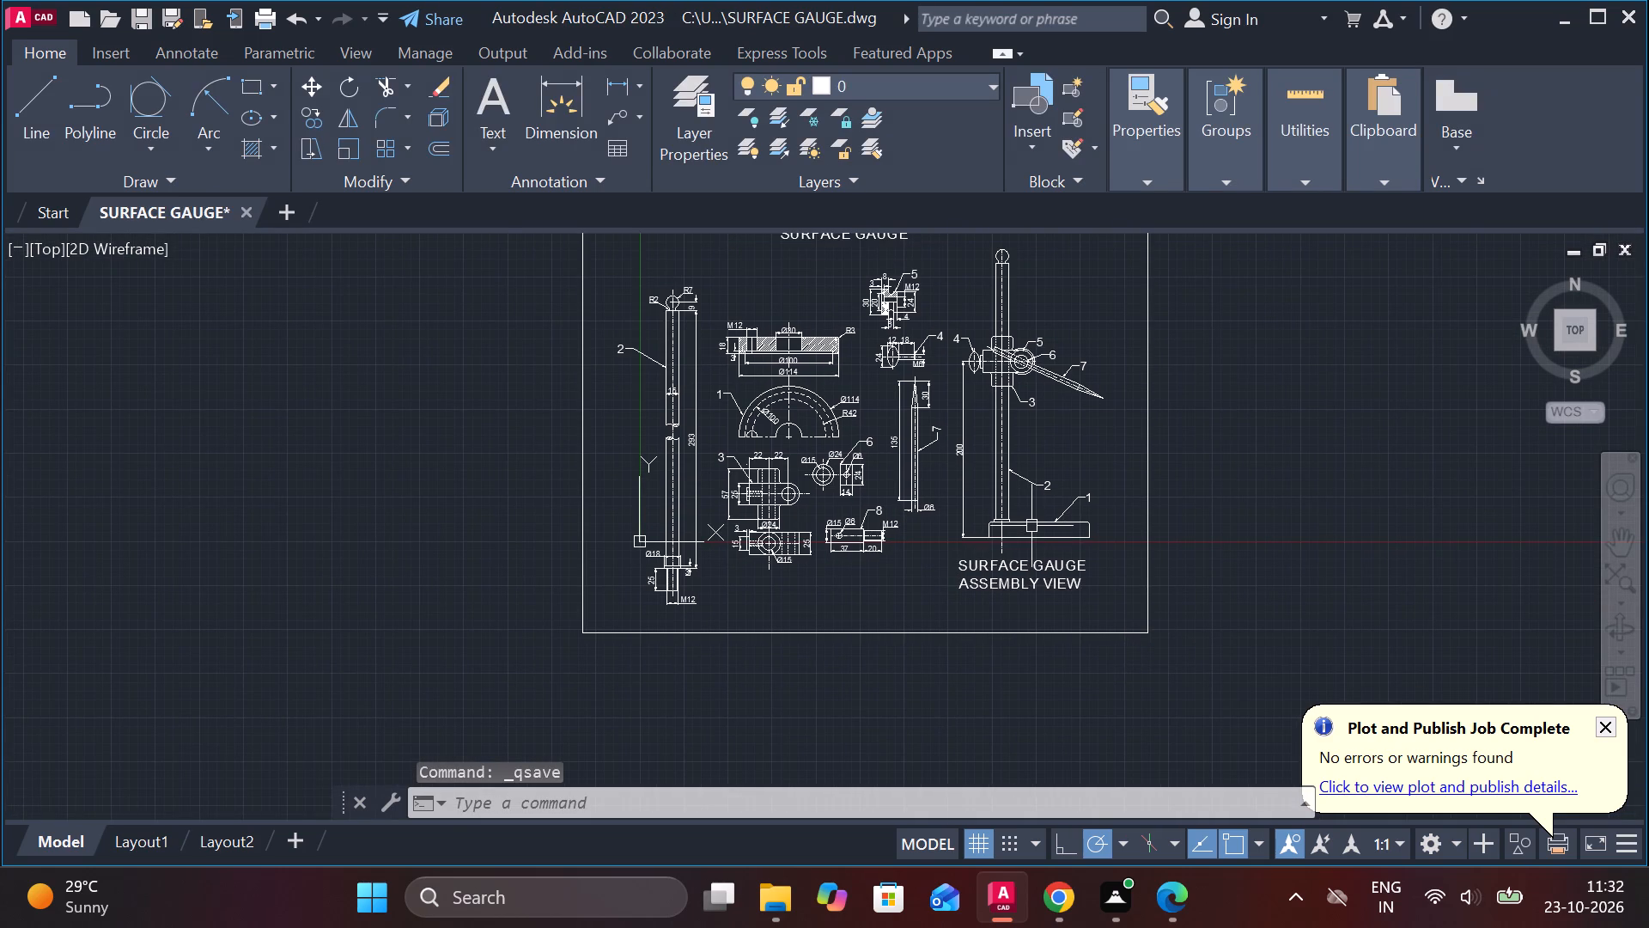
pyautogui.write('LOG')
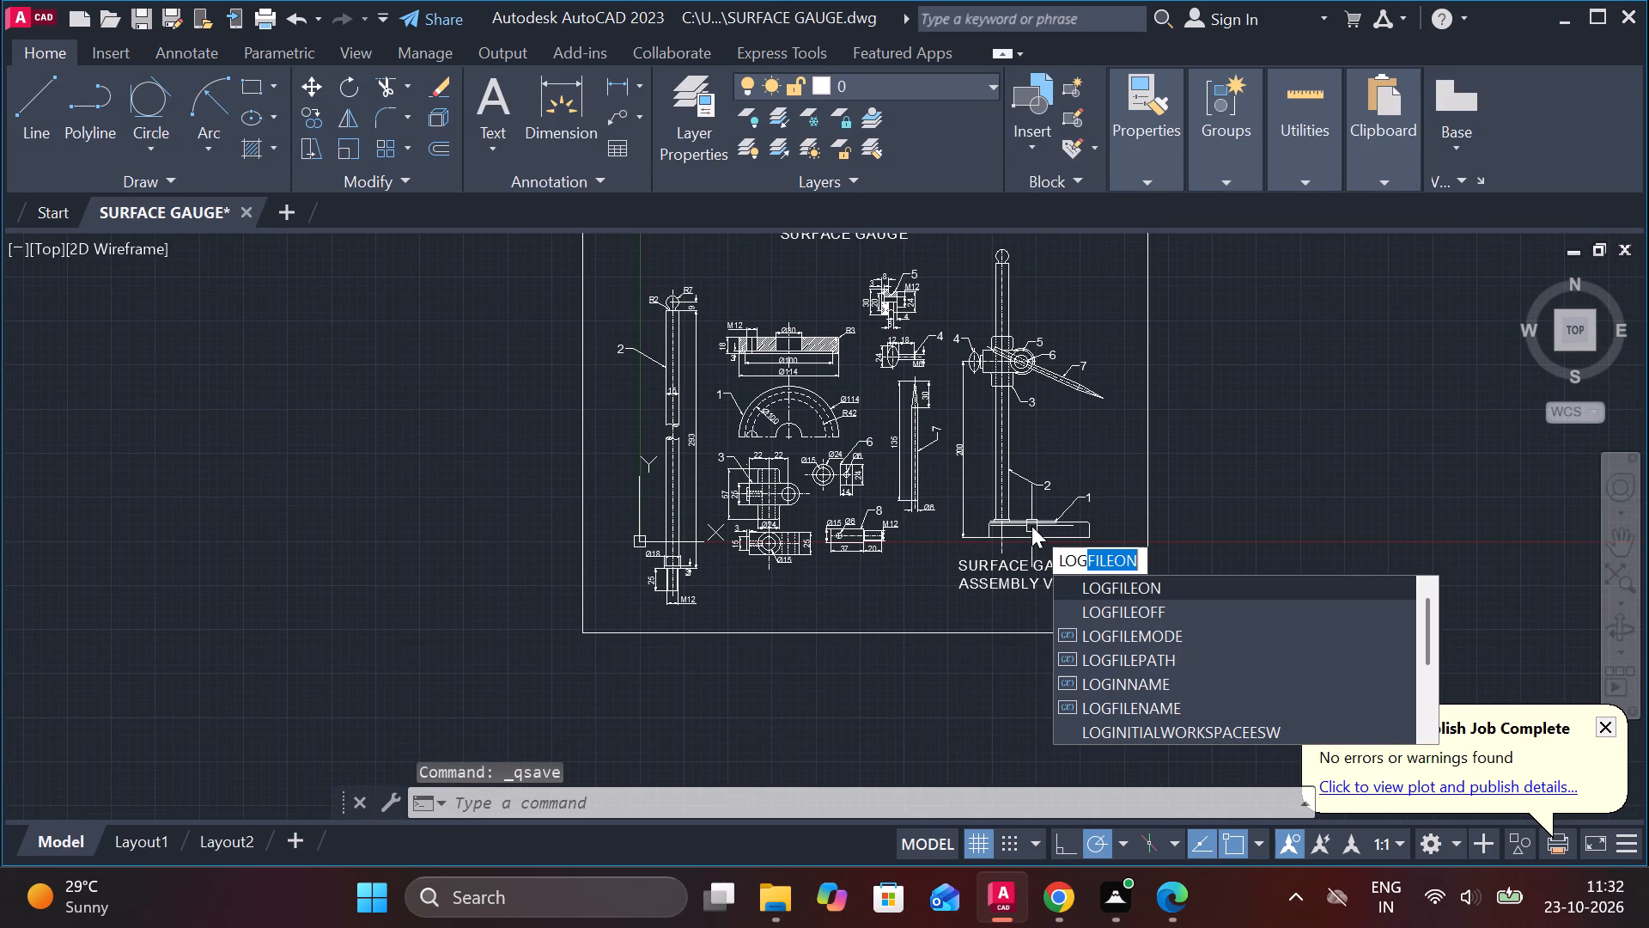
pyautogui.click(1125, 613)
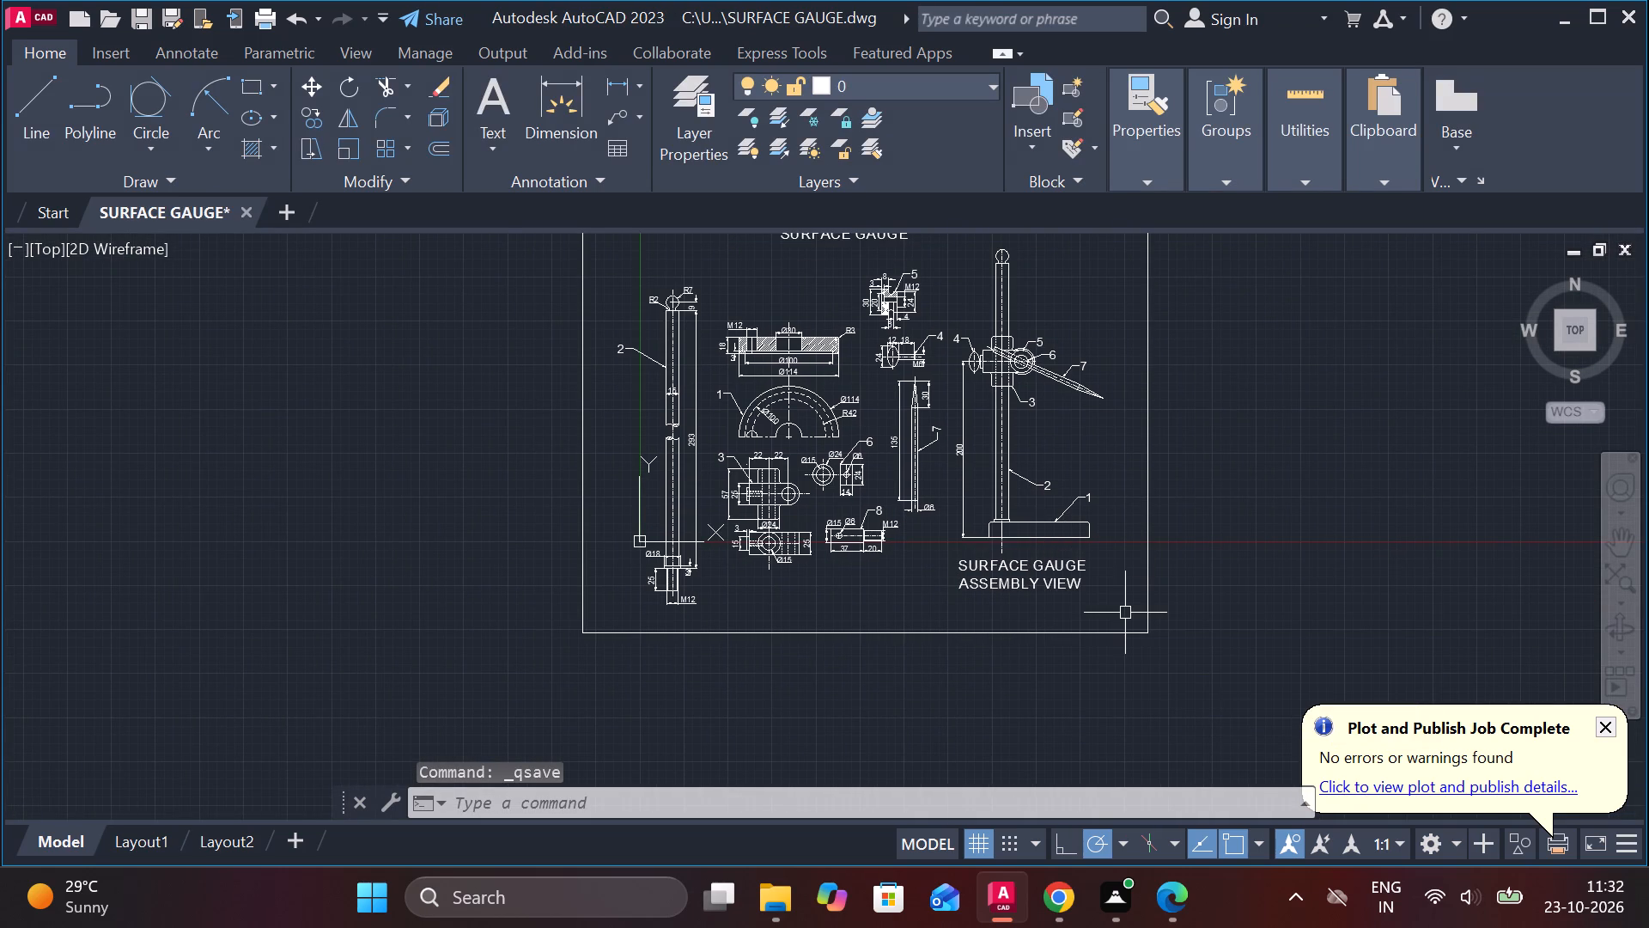
# Save the changes to the surface gauge drawing.
pyautogui.hotkey('ctrl', 's')
# Start a plot of the drawing with the DWG To PDF.pc3 plotter and landscape orientation.
pyautogui.write('OLO')
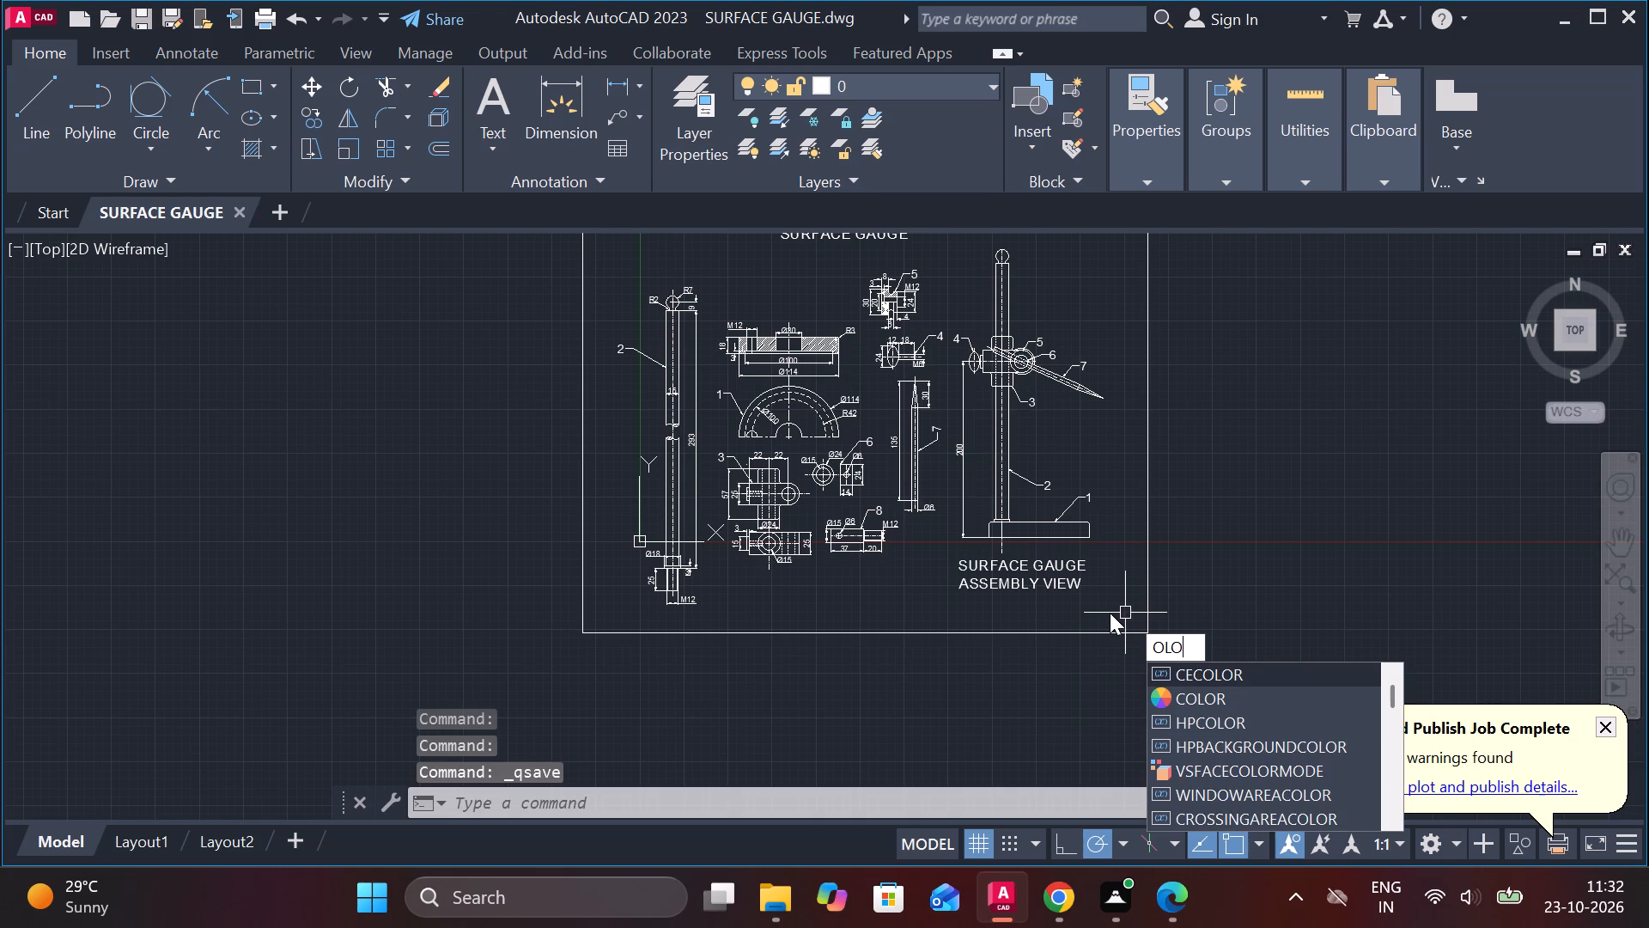
pyautogui.press('BackSpace')
pyautogui.press('BackSpace')
pyautogui.press('BackSpace')
pyautogui.write('PLO')
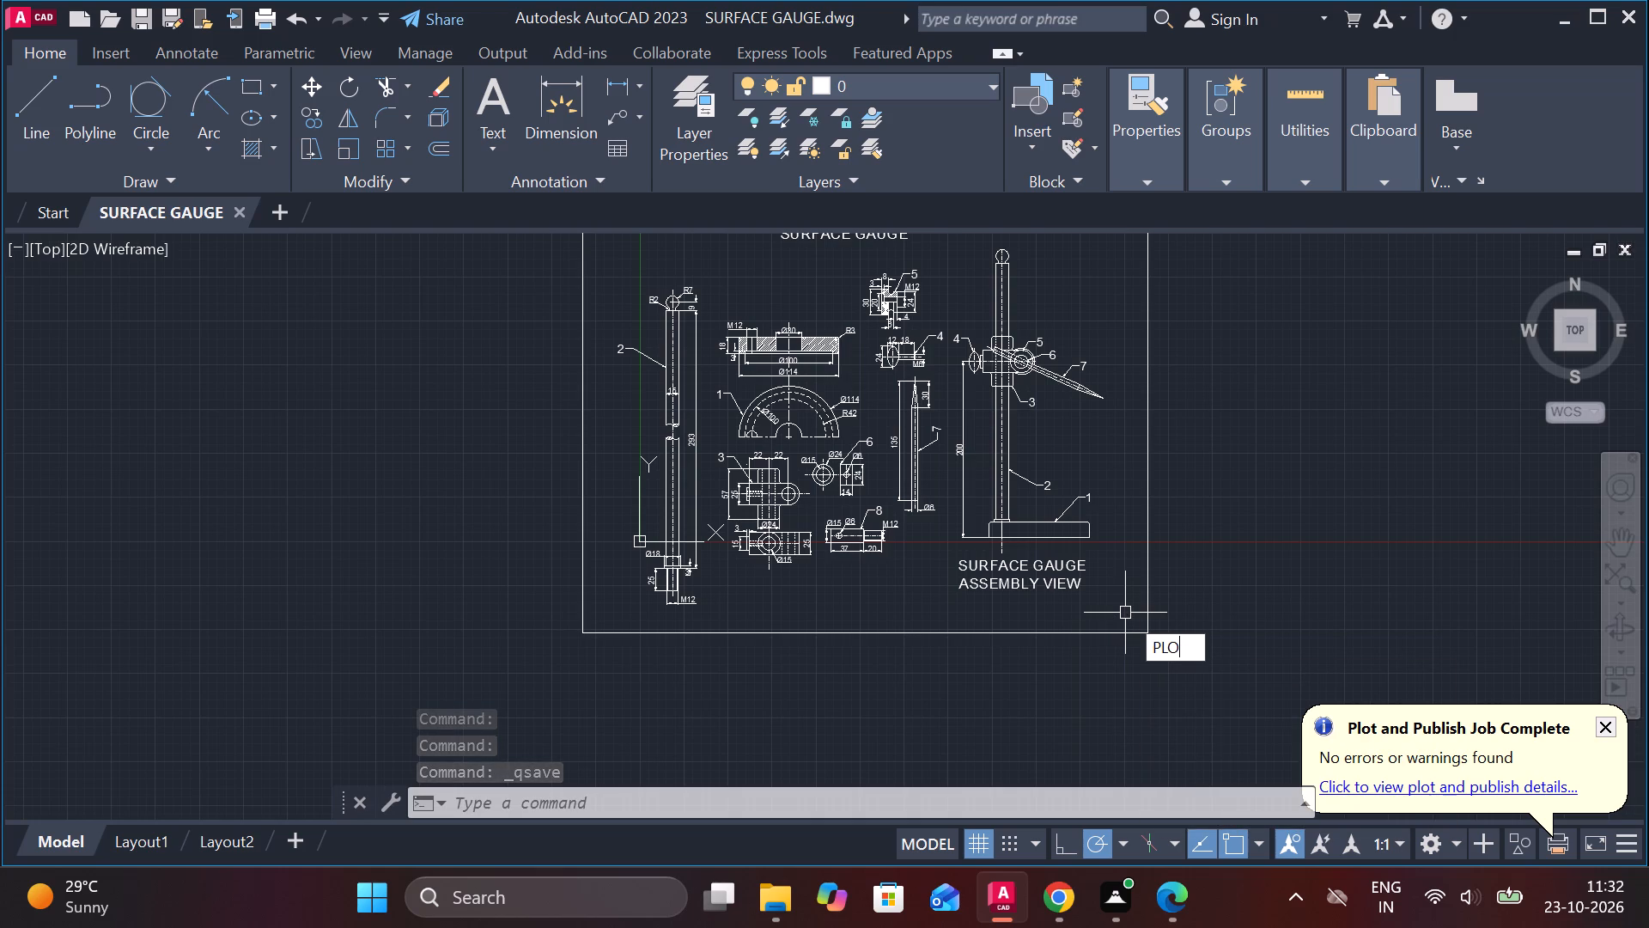
pyautogui.click(1176, 682)
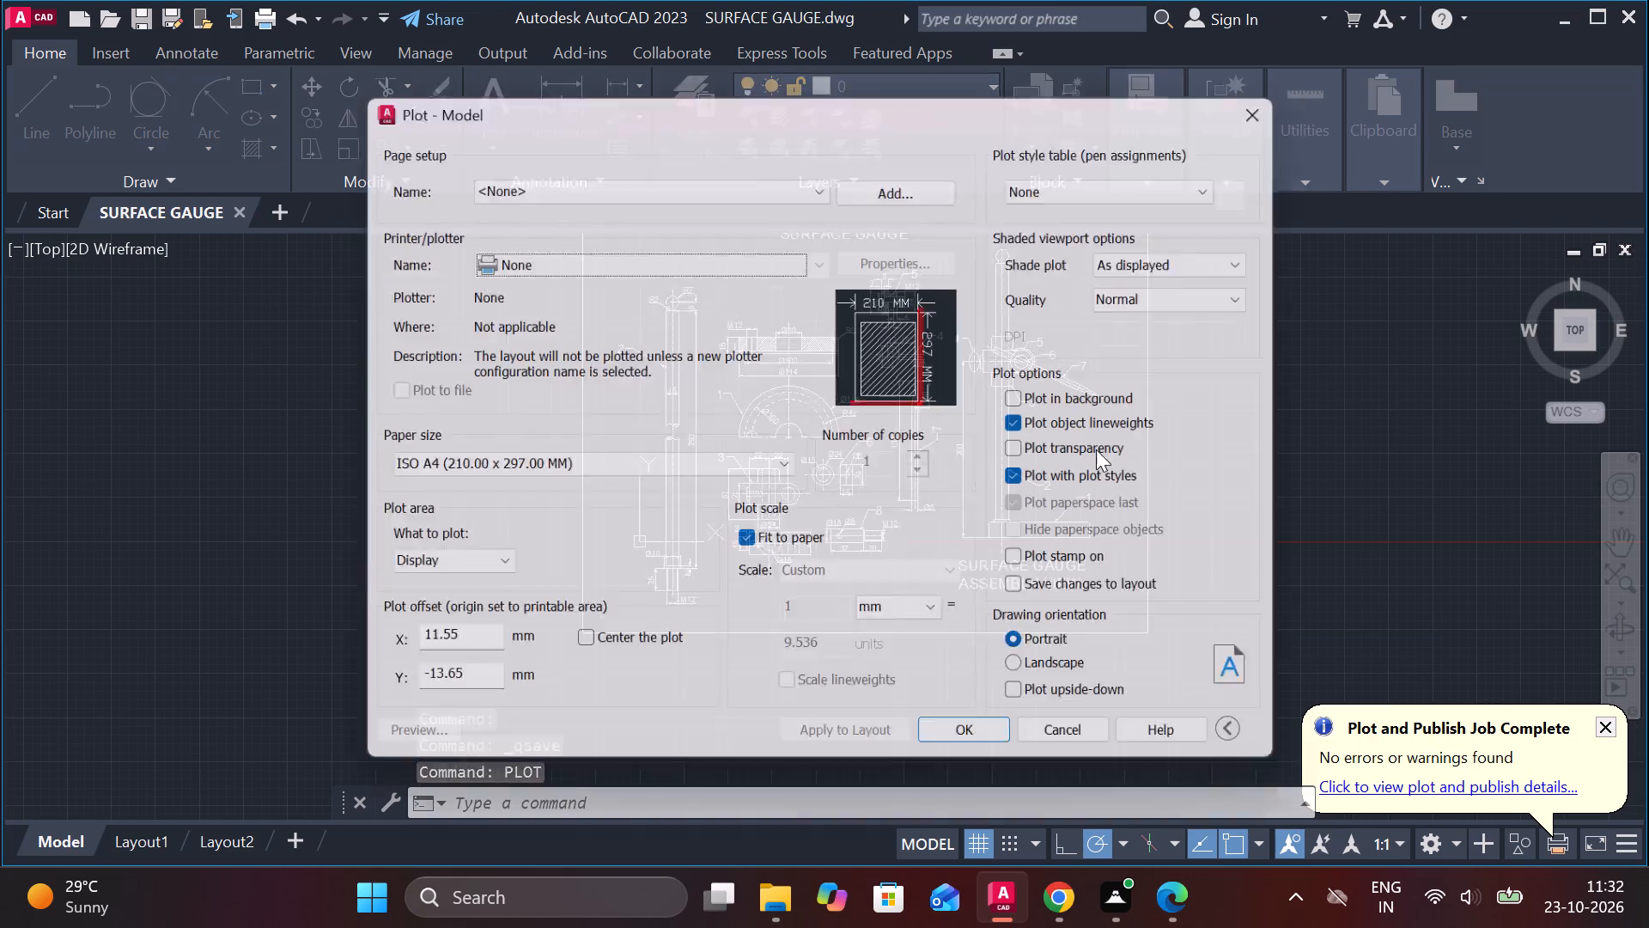
pyautogui.click(689, 260)
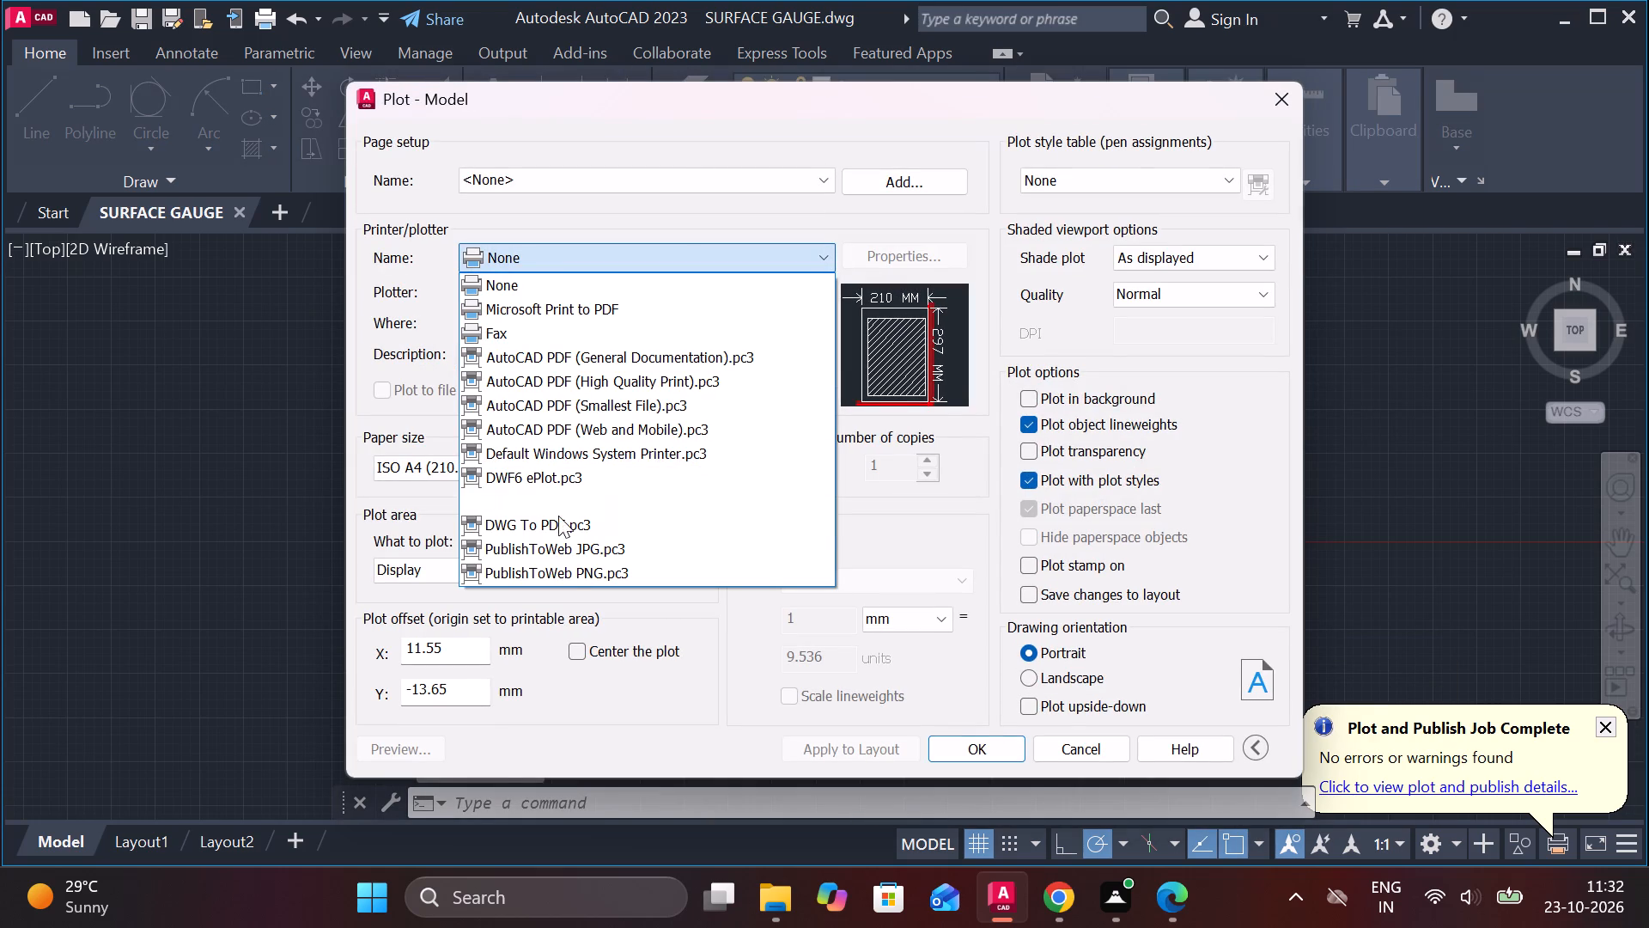
pyautogui.click(558, 516)
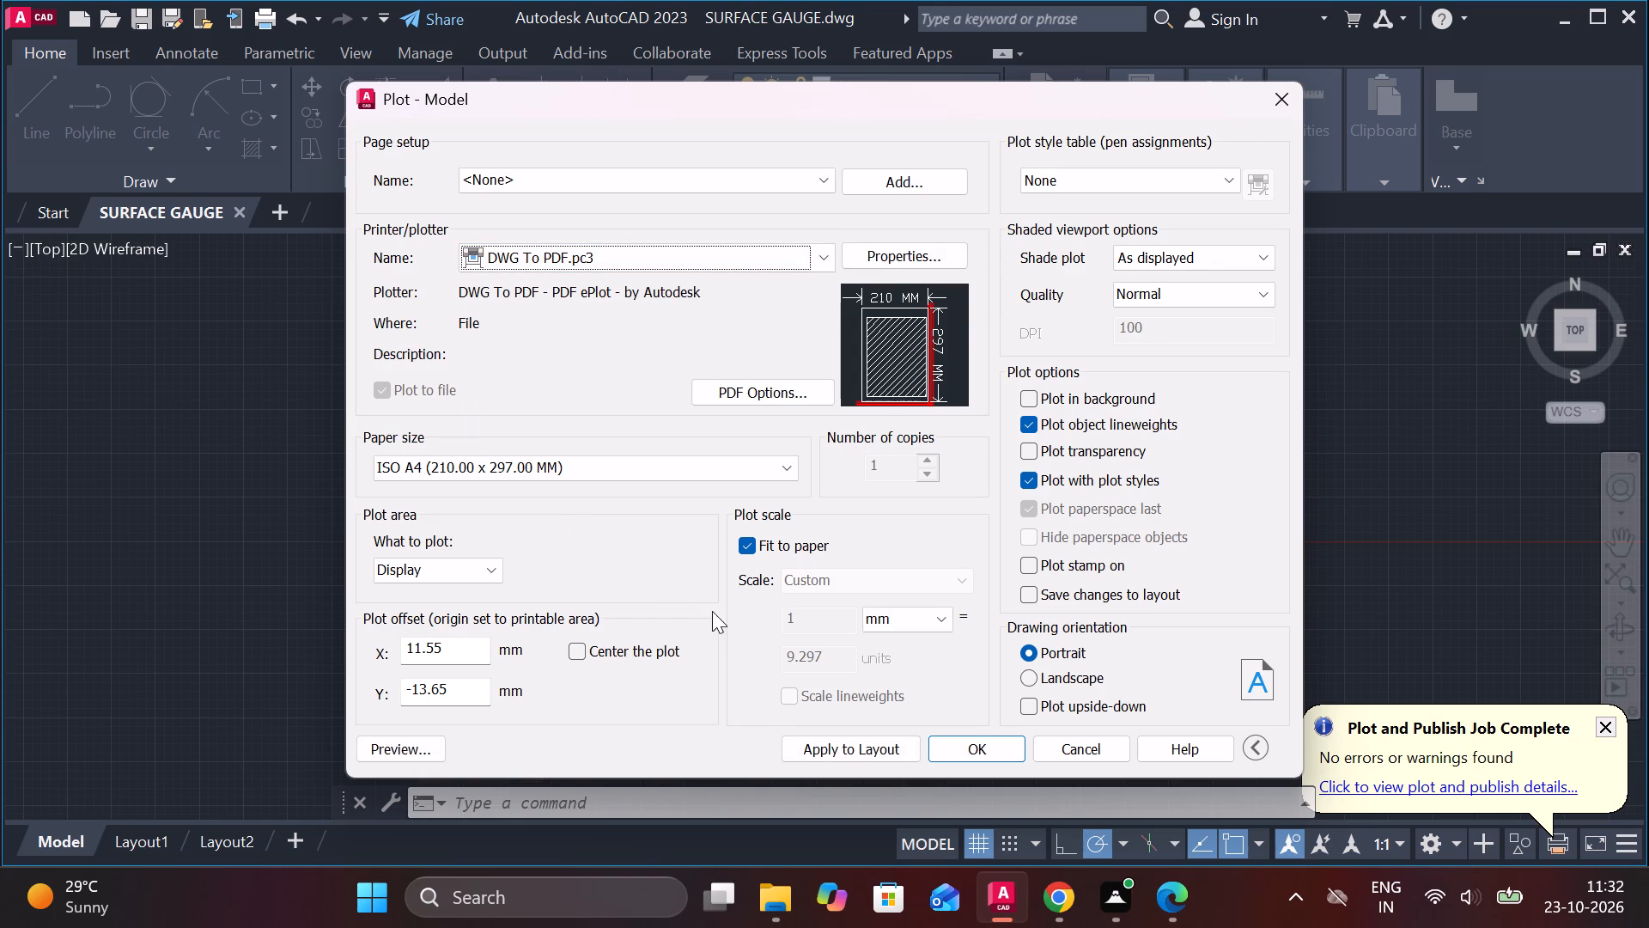
pyautogui.click(1032, 681)
# Set the plot area to a window whose opposite corners lie just outside the drawing border.
pyautogui.click(487, 565)
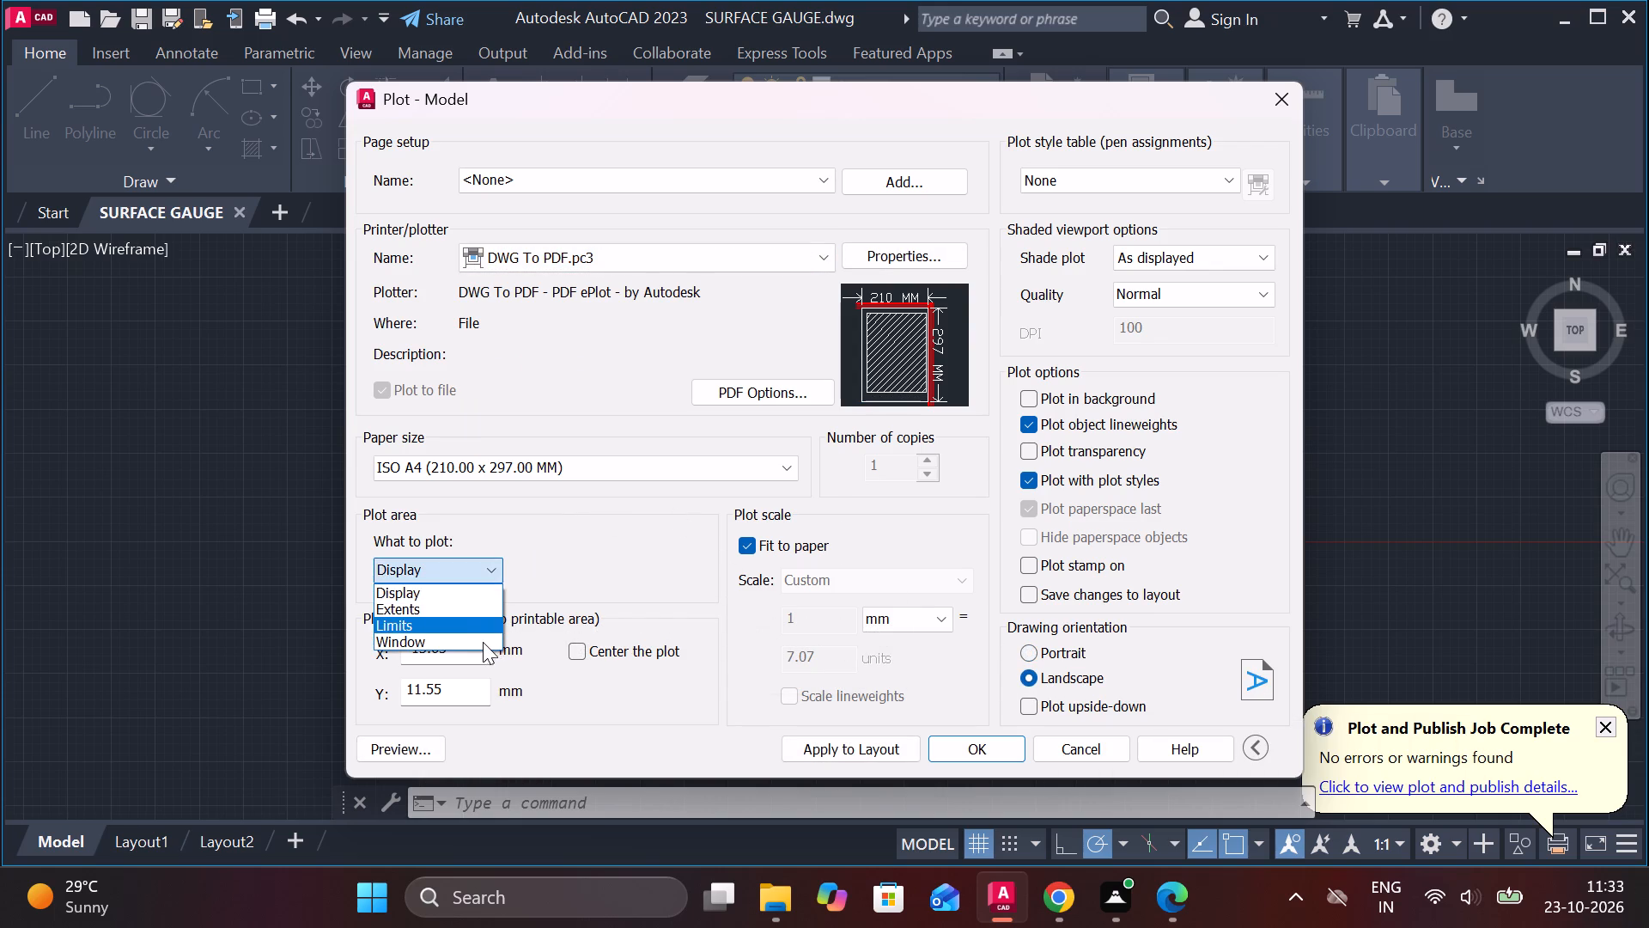
pyautogui.click(479, 642)
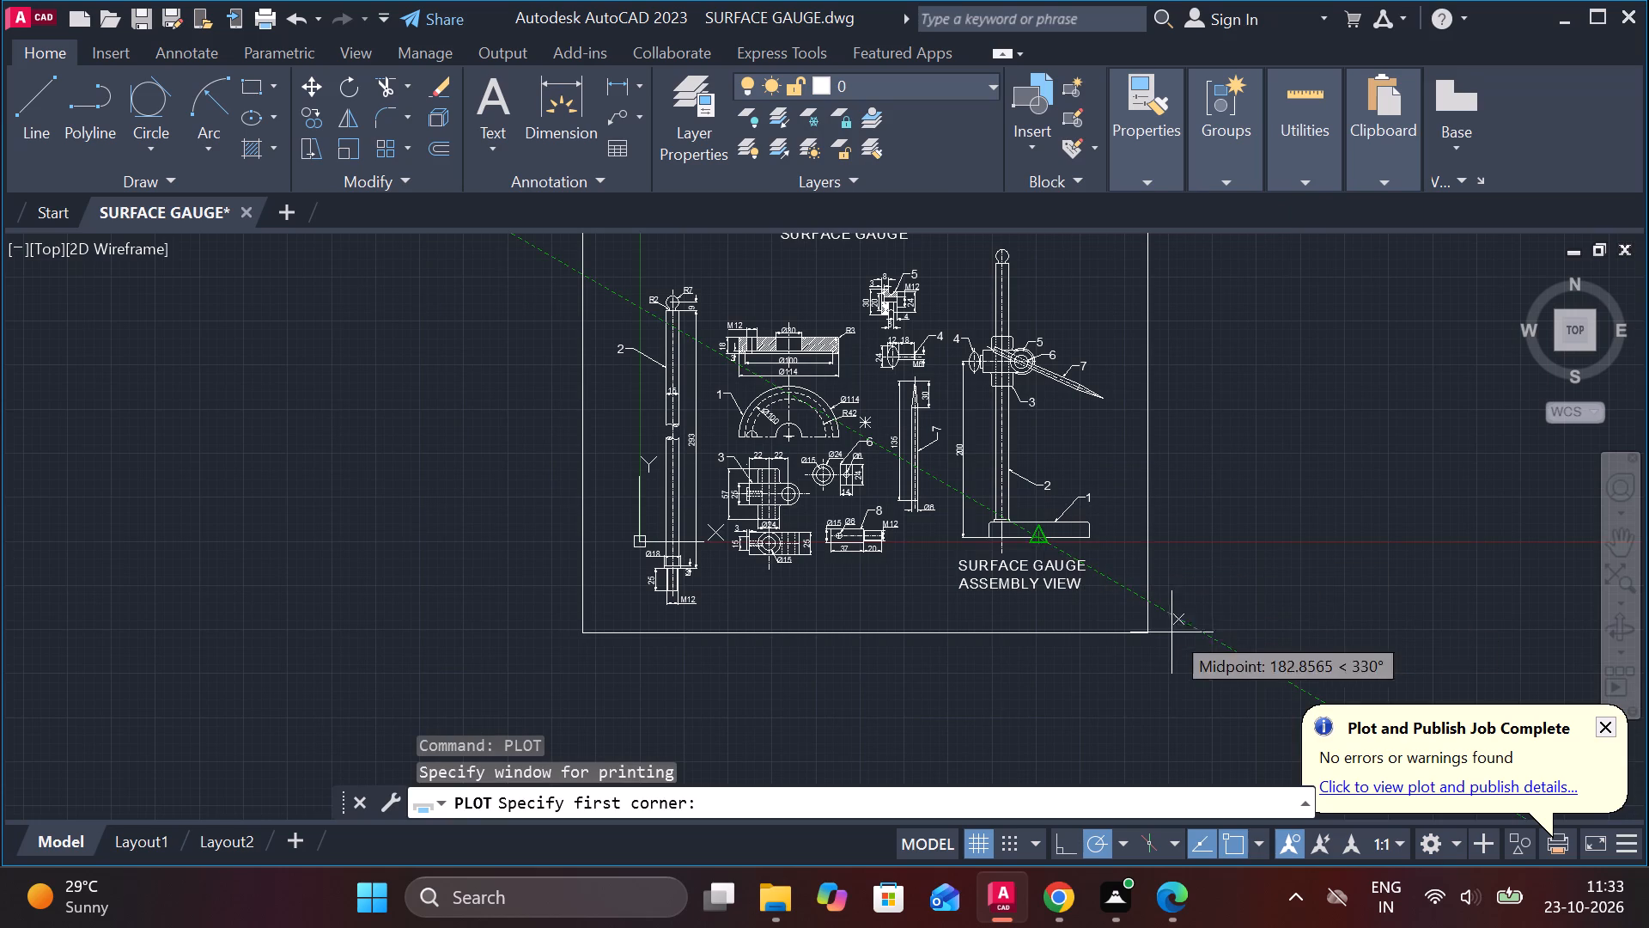
pyautogui.scroll(2, 1168, 644)
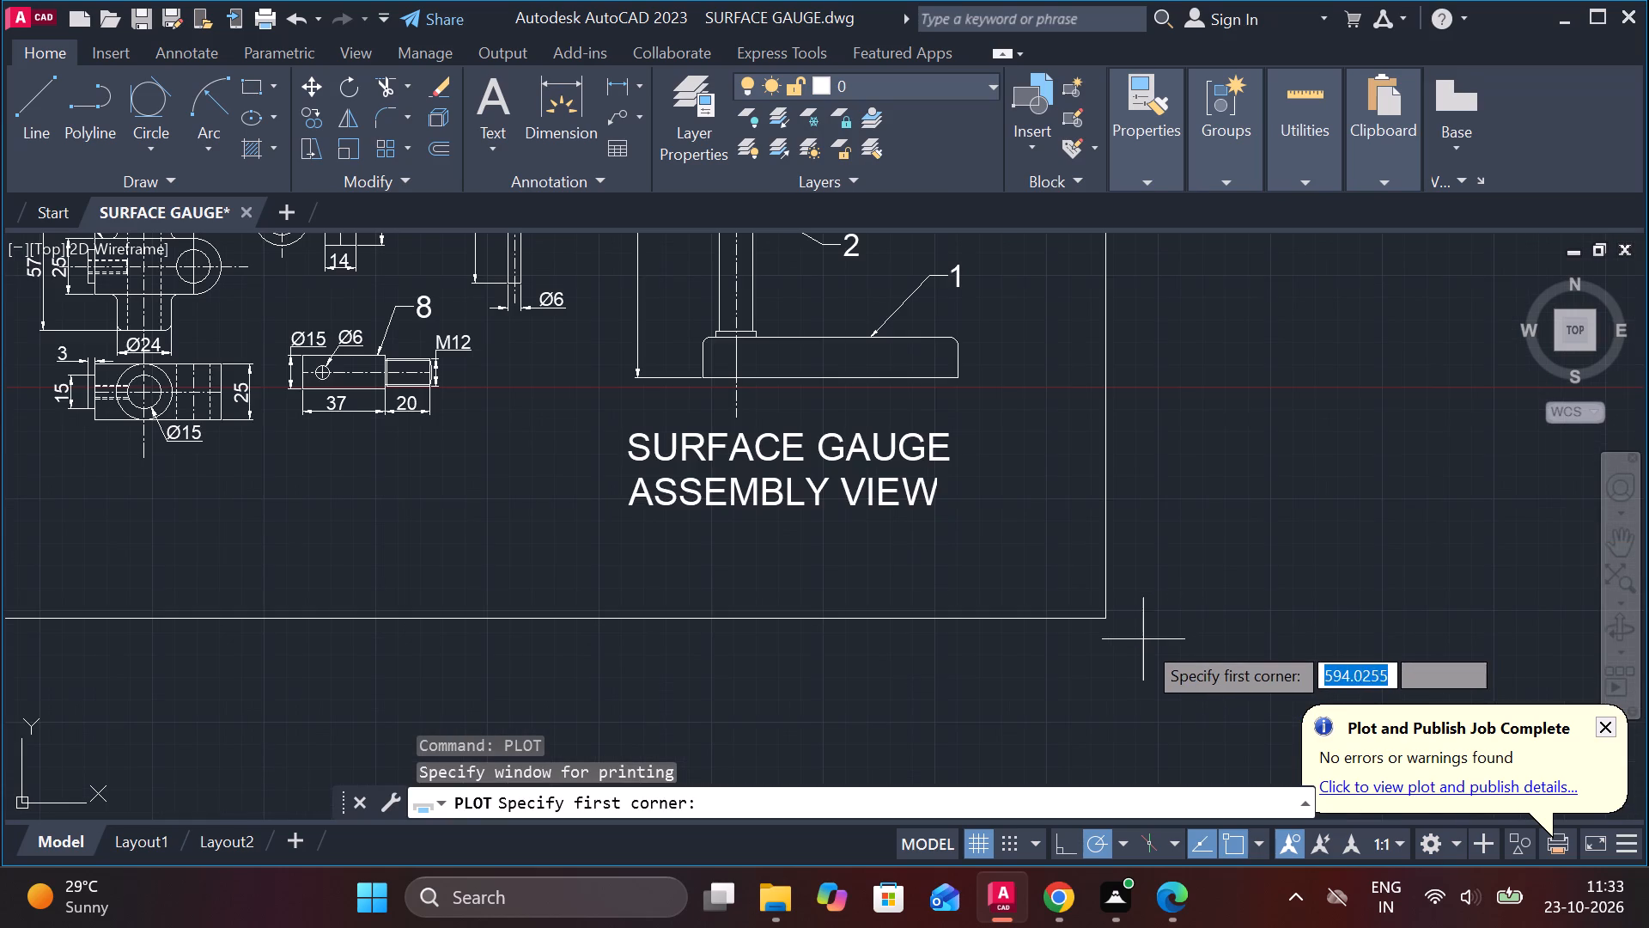
pyautogui.click(1143, 641)
pyautogui.scroll(-3, 1141, 620)
pyautogui.scroll(1, 778, 349)
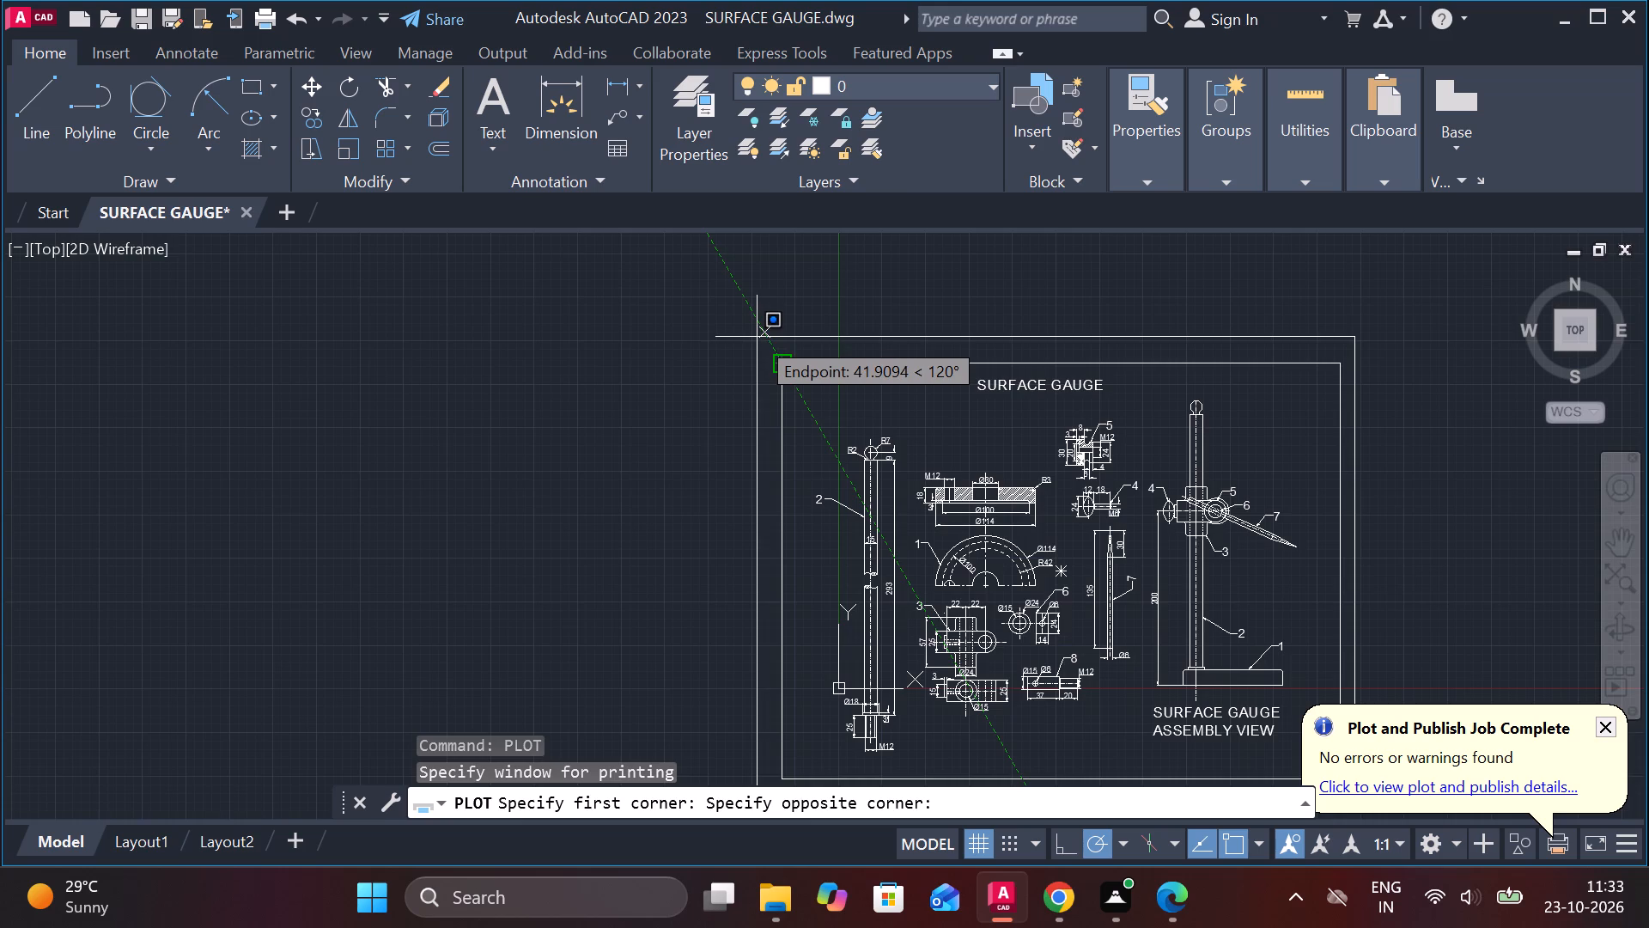
pyautogui.scroll(3, 757, 337)
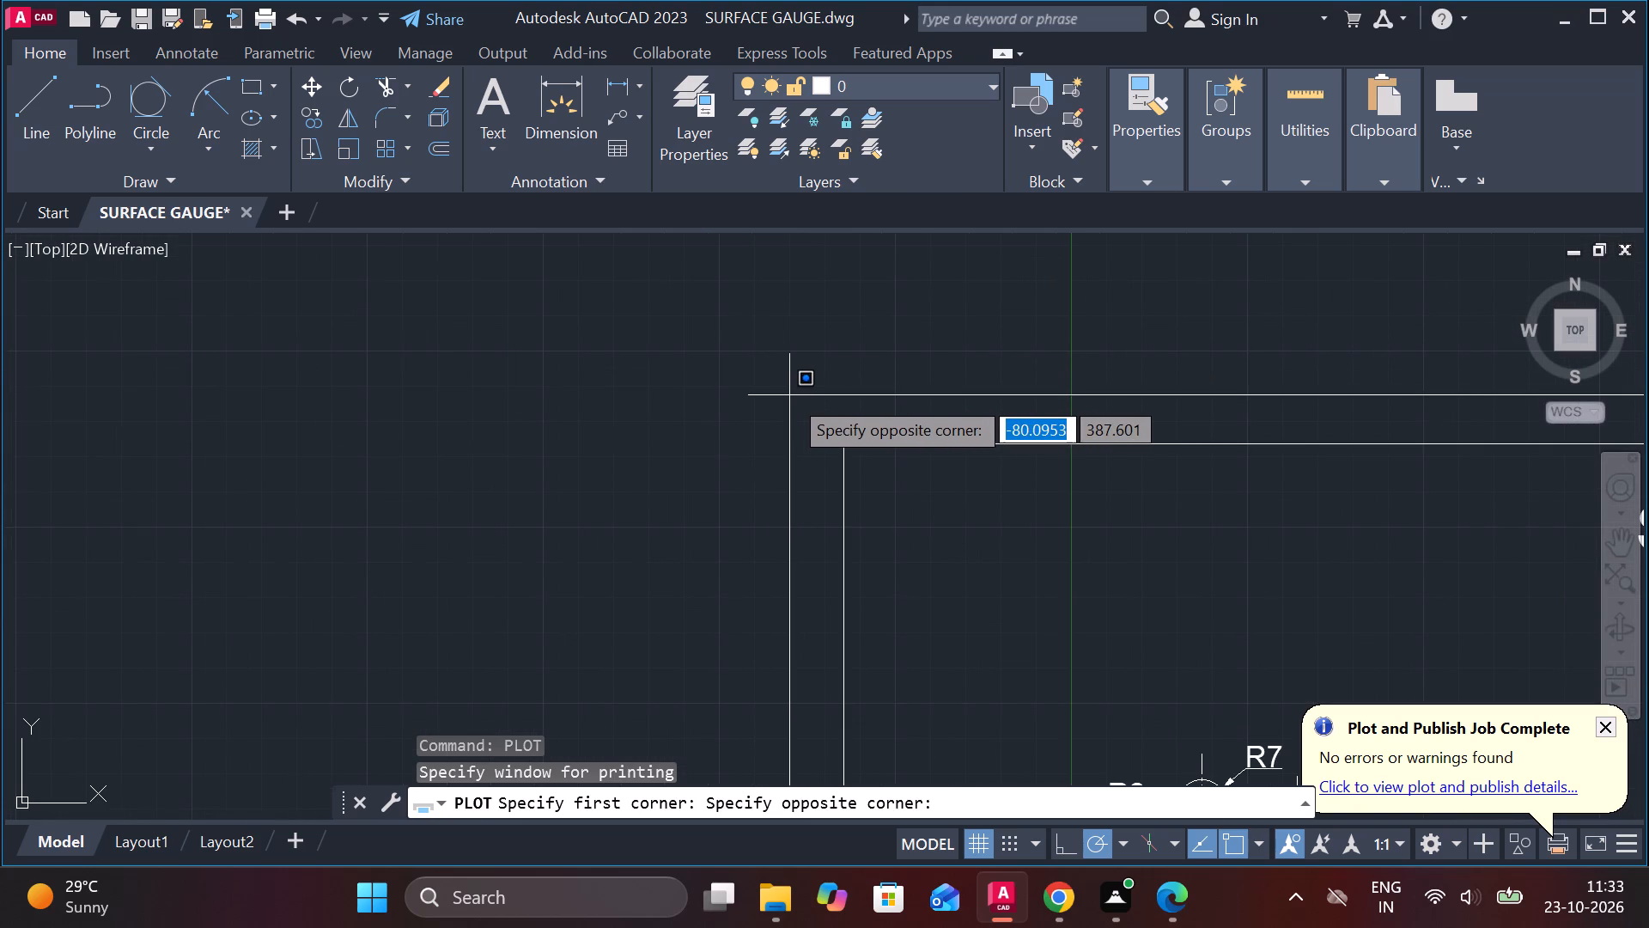
pyautogui.click(789, 395)
# Plot the windowed area to a PDF file in the Documents folder and look over the PDF down to its lower border.
pyautogui.click(982, 741)
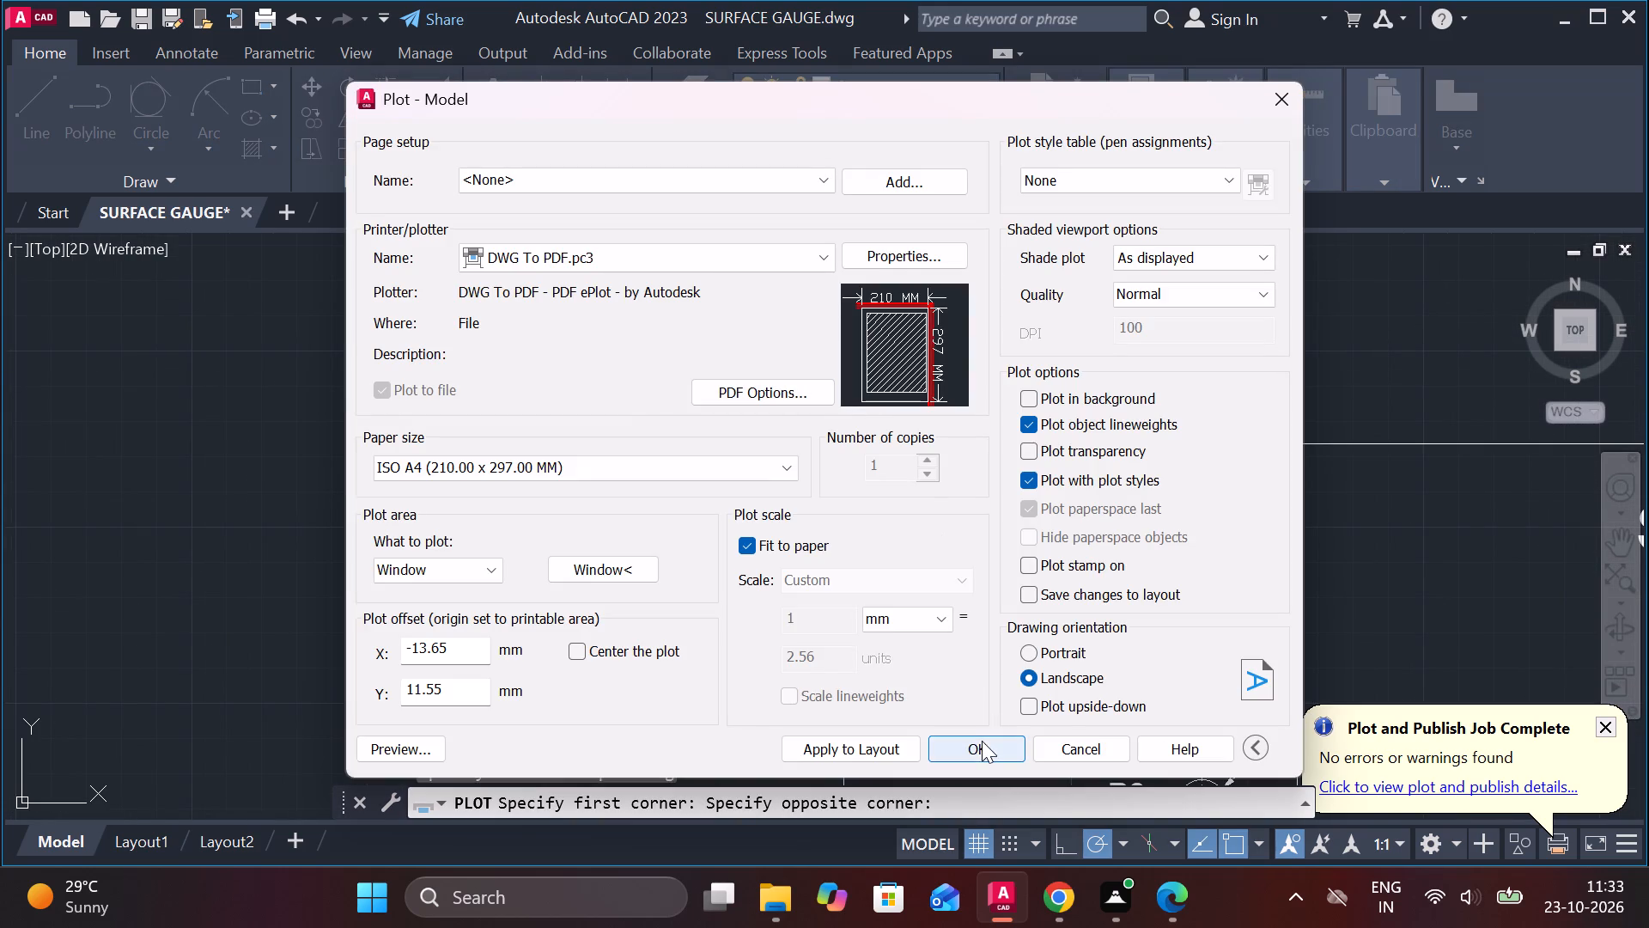
pyautogui.click(1145, 685)
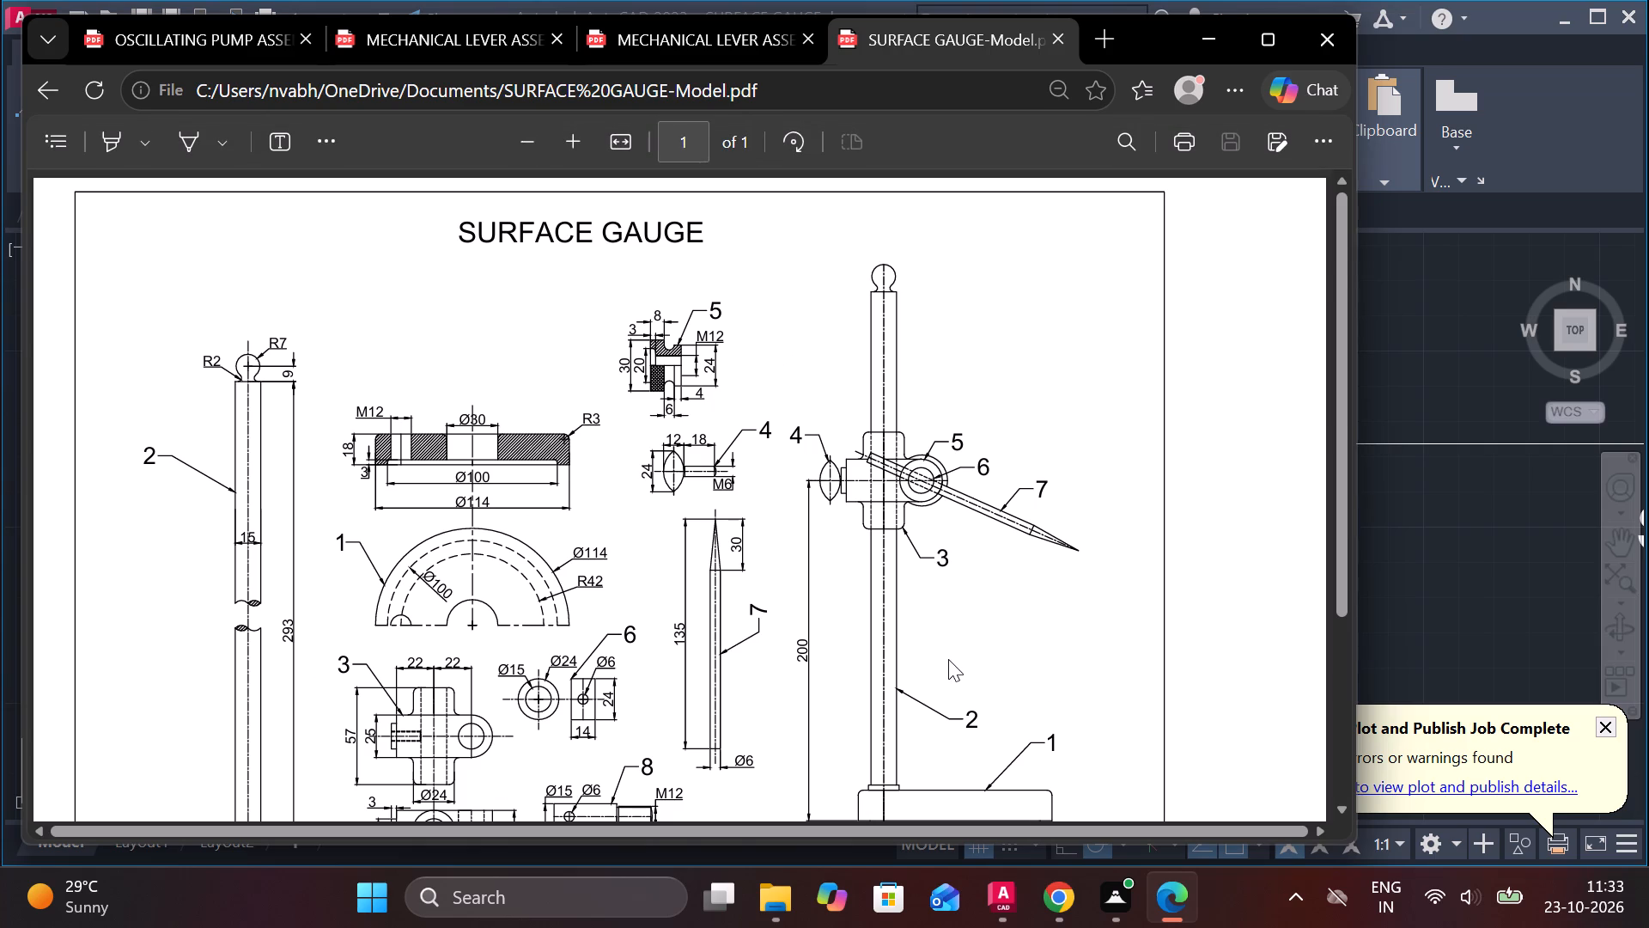
pyautogui.scroll(-3, 697, 530)
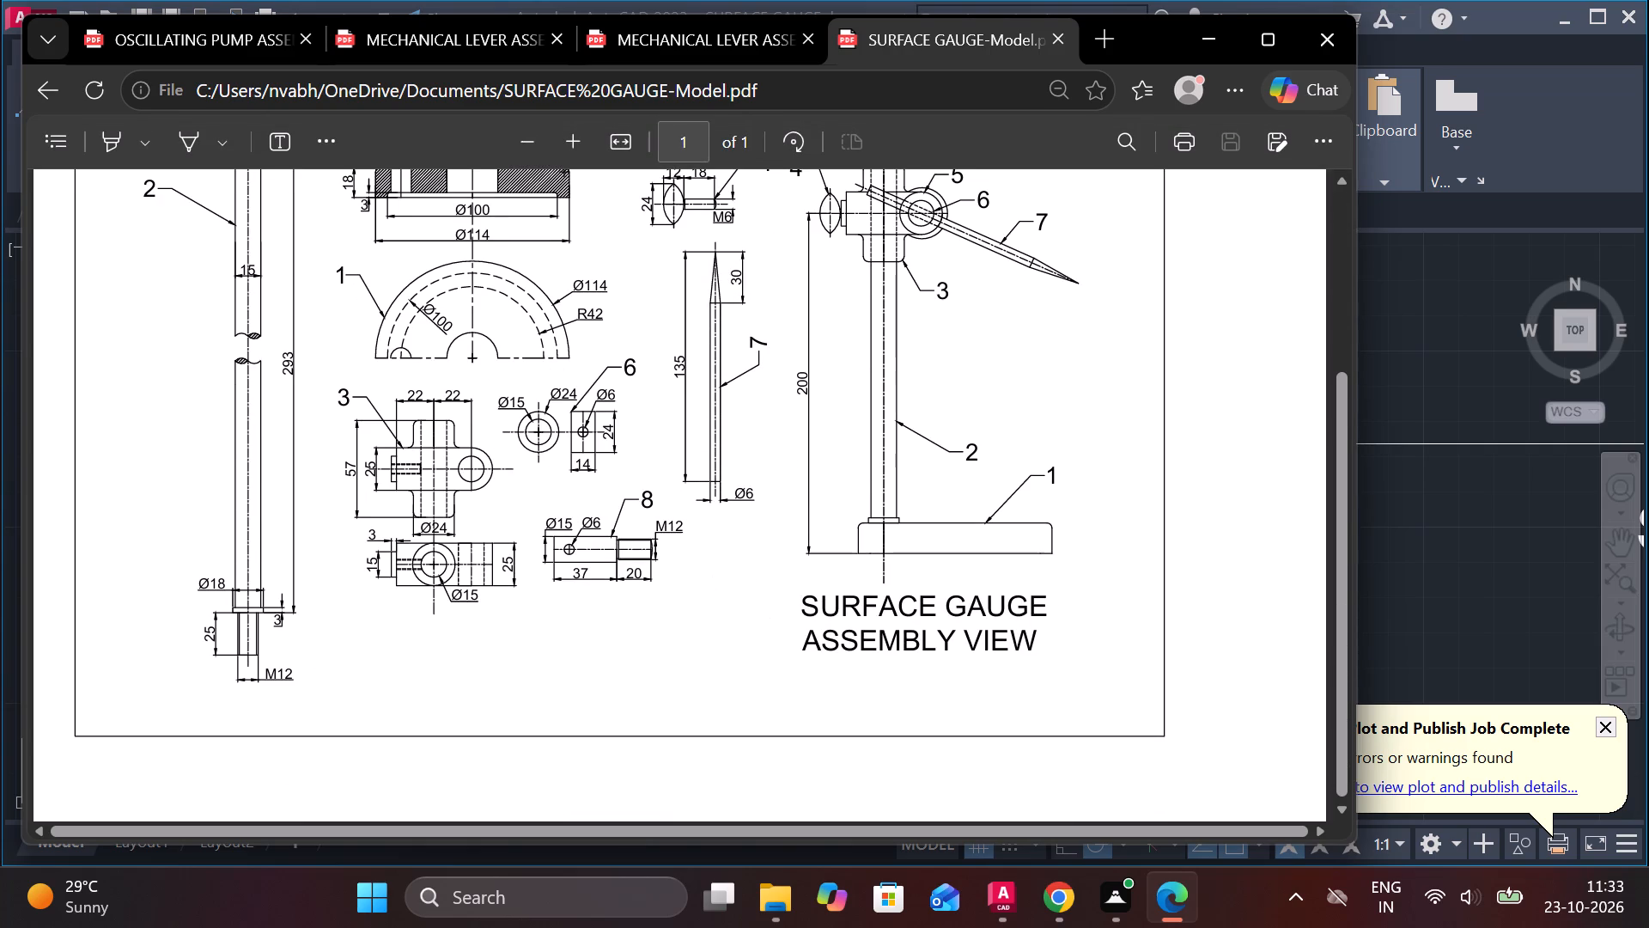